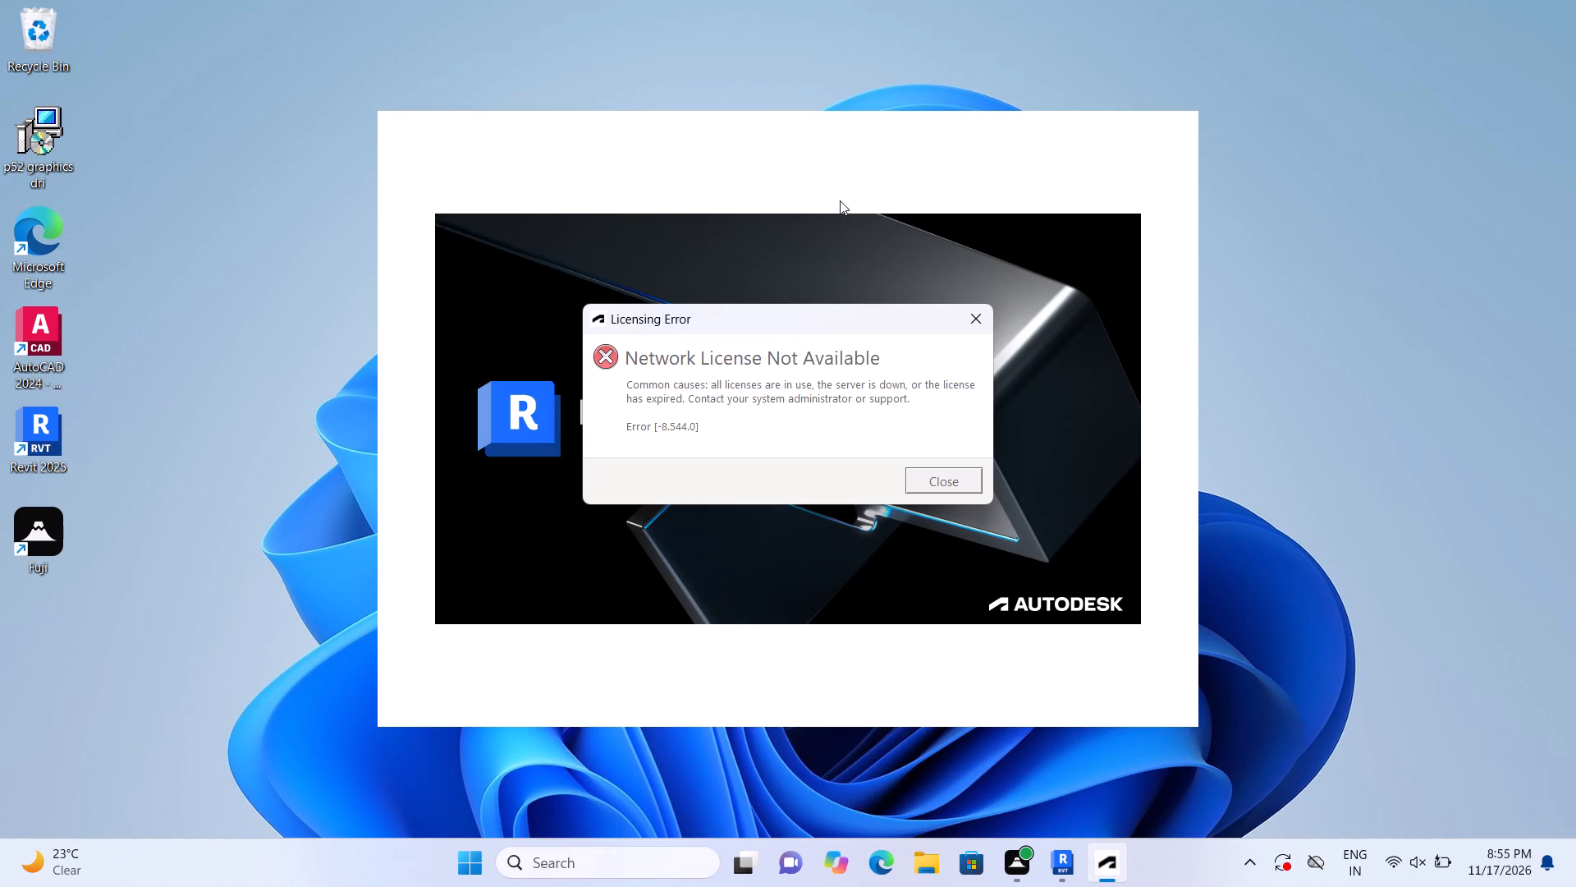
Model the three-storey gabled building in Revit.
Dismiss the network licensing error shown during Revit startup.
{"action": "left_click", "coordinate": [946, 480]}
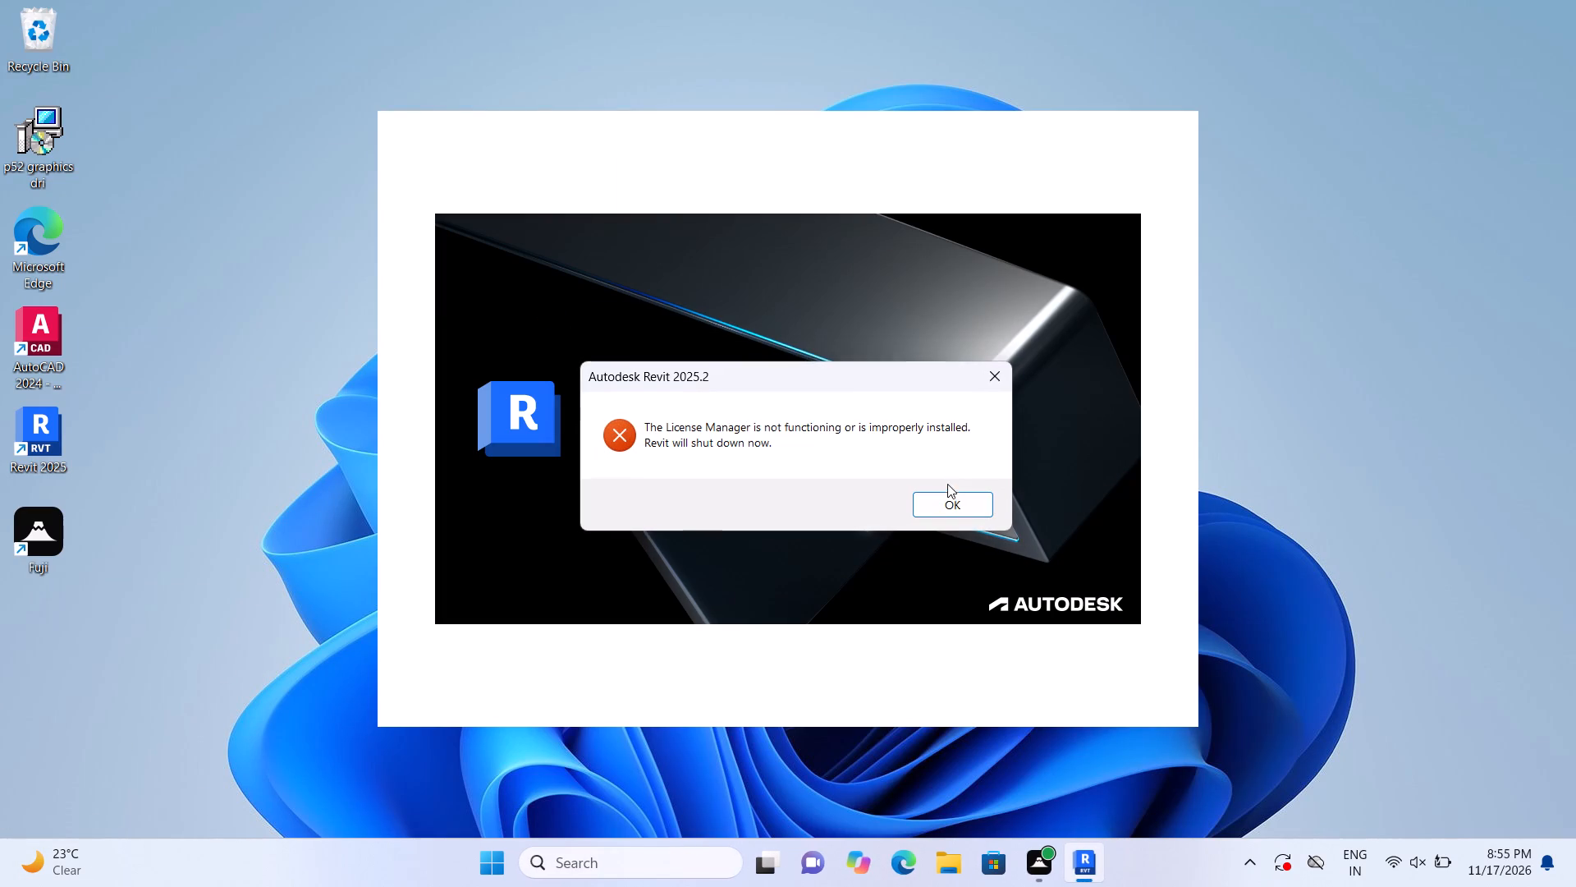
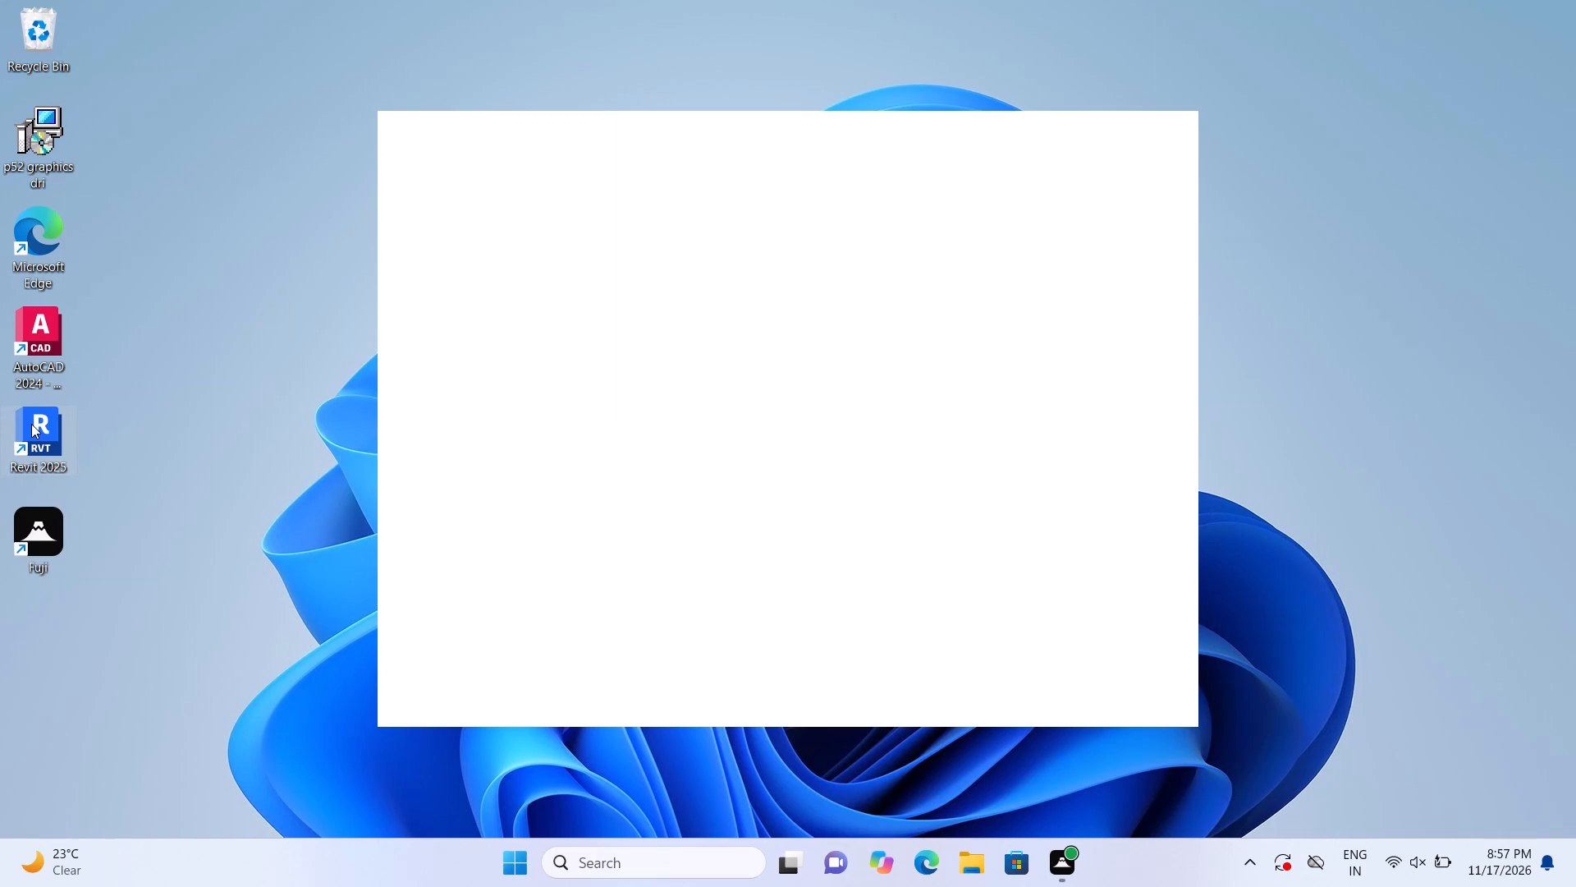
Launch Revit 2025 from the desktop.
{"action": "double_click", "coordinate": [30, 433]}
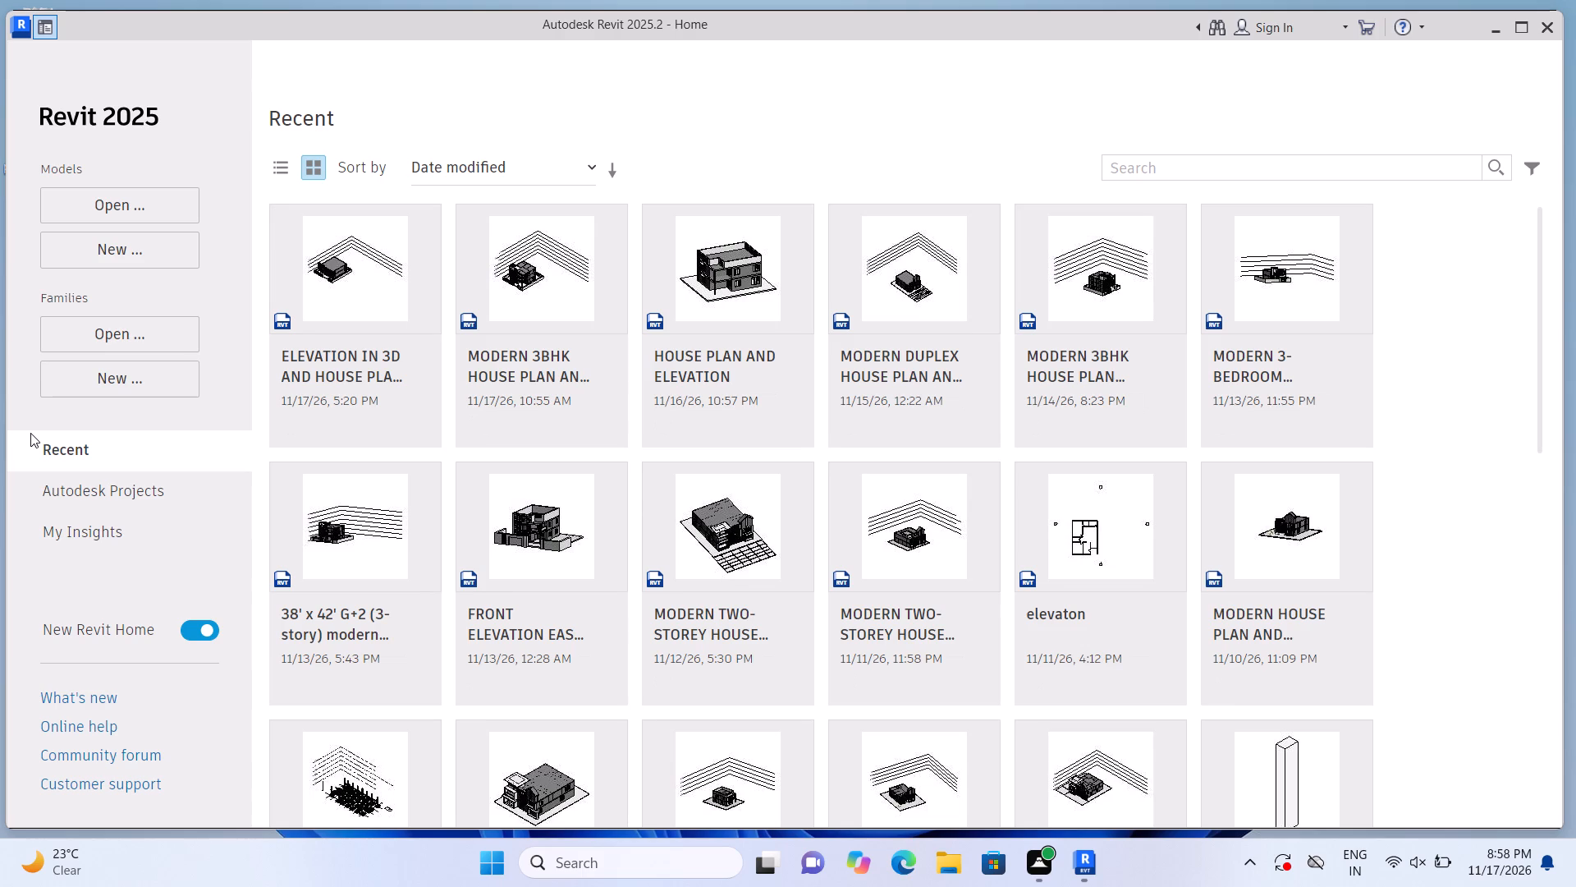
Create a new project from the default.rte template in the English-Imperial folder.
{"action": "left_click", "coordinate": [156, 241]}
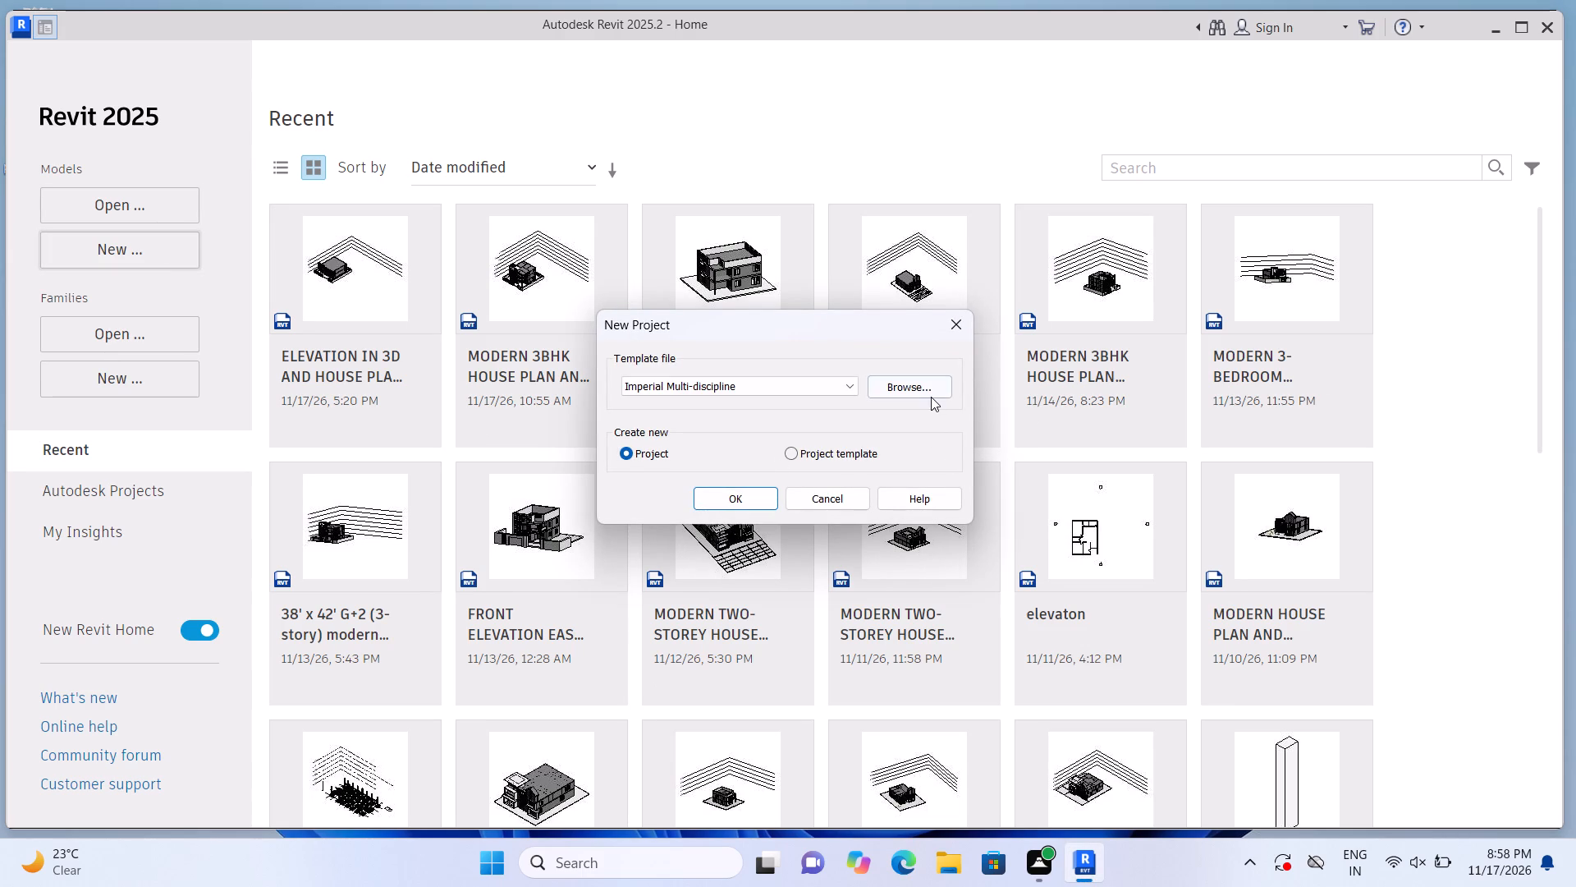
{"action": "left_click", "coordinate": [931, 394]}
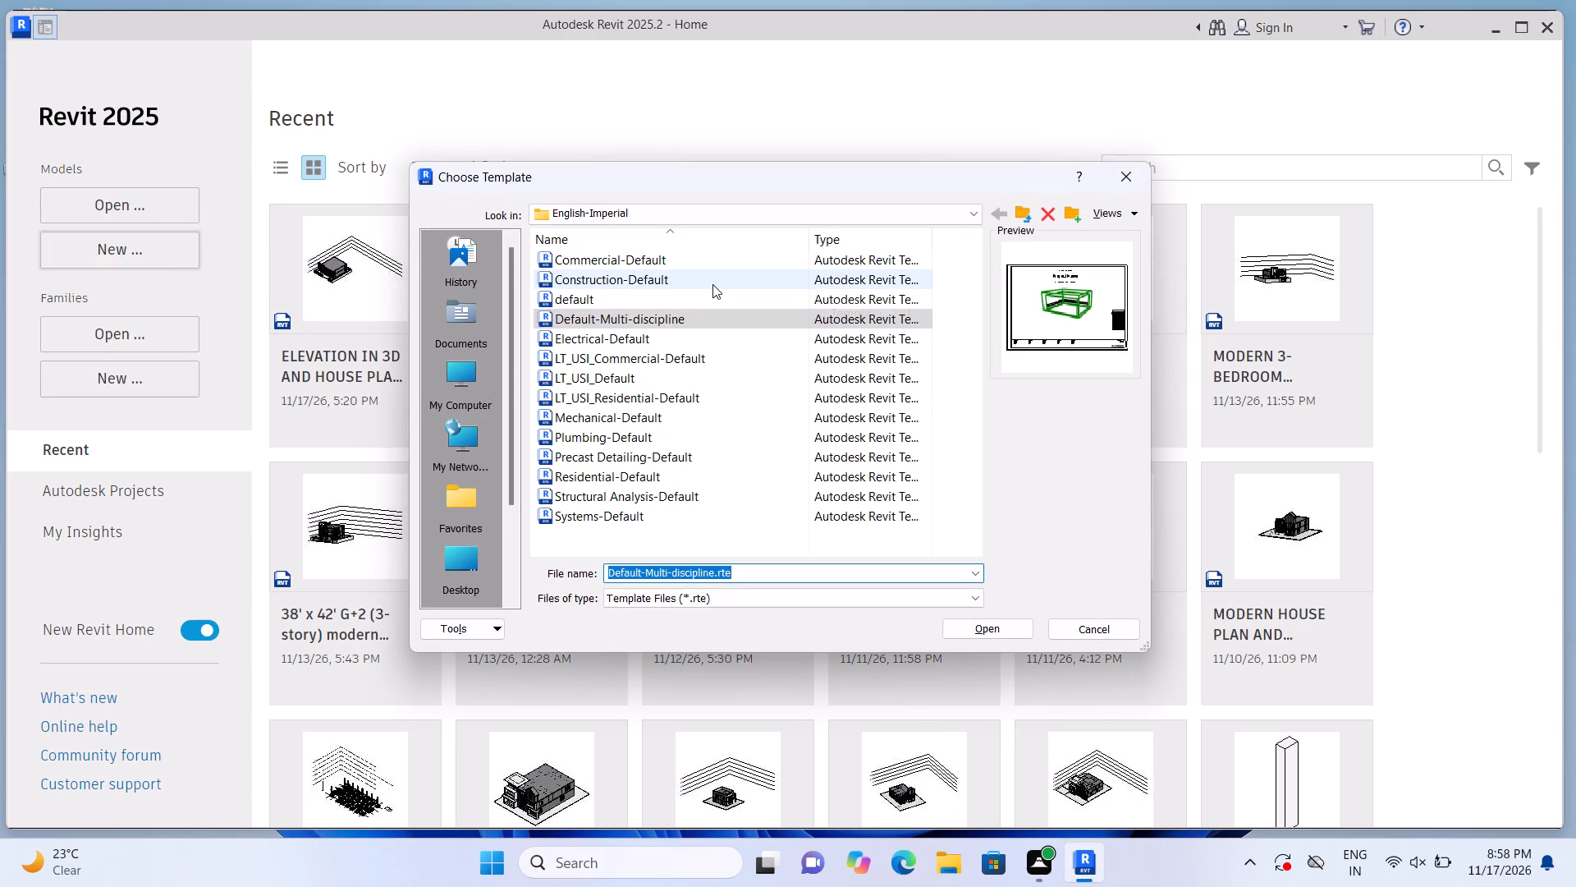
{"action": "left_click", "coordinate": [615, 303]}
{"action": "left_click", "coordinate": [957, 632]}
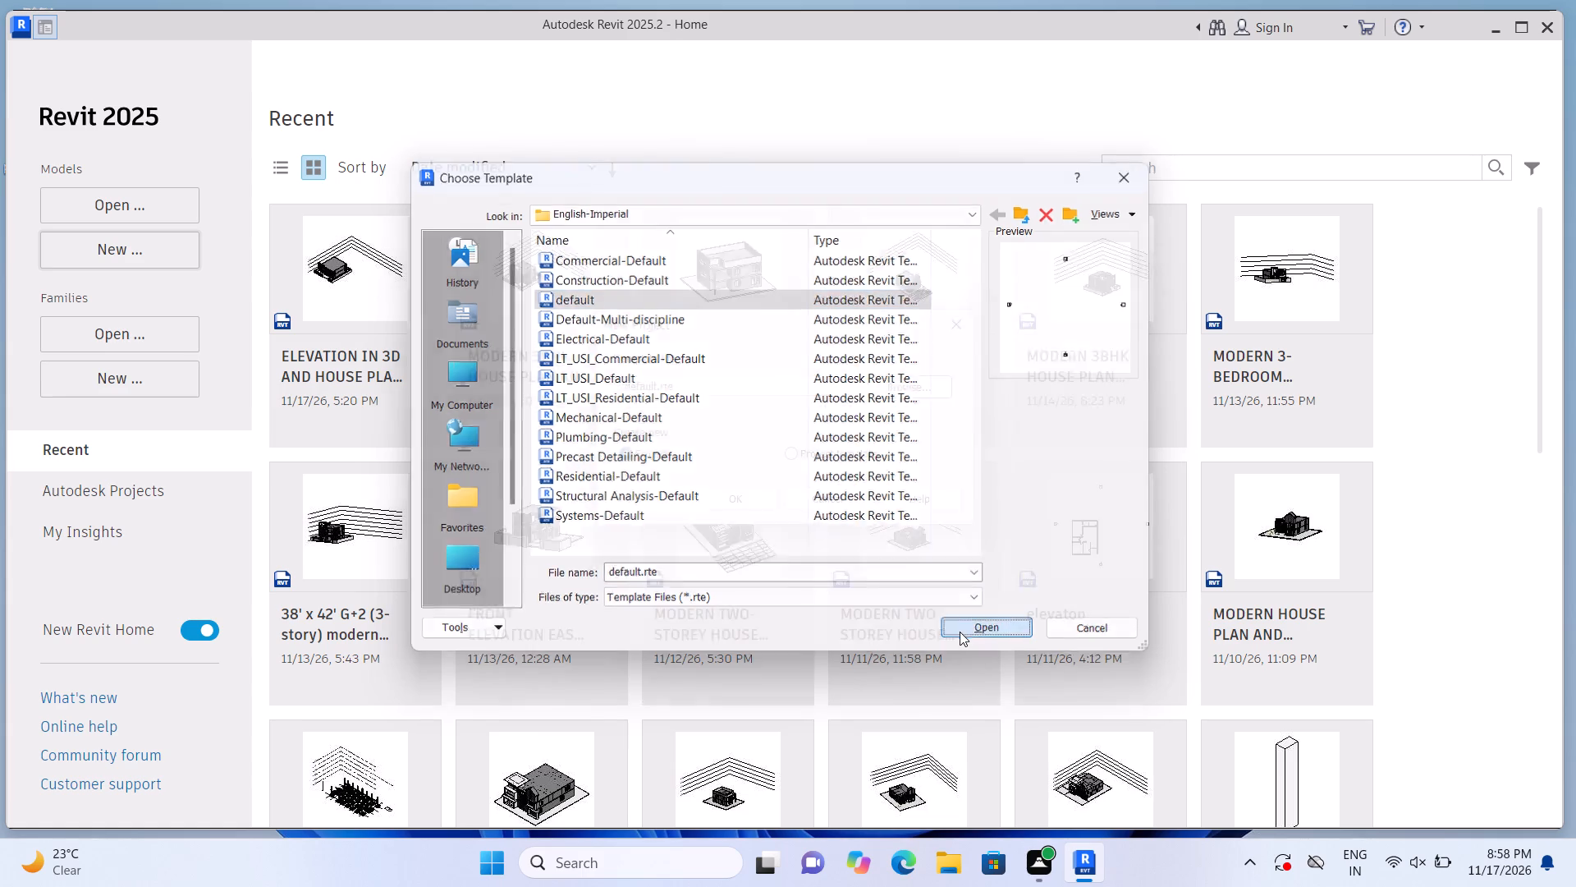
{"action": "left_click", "coordinate": [751, 489]}
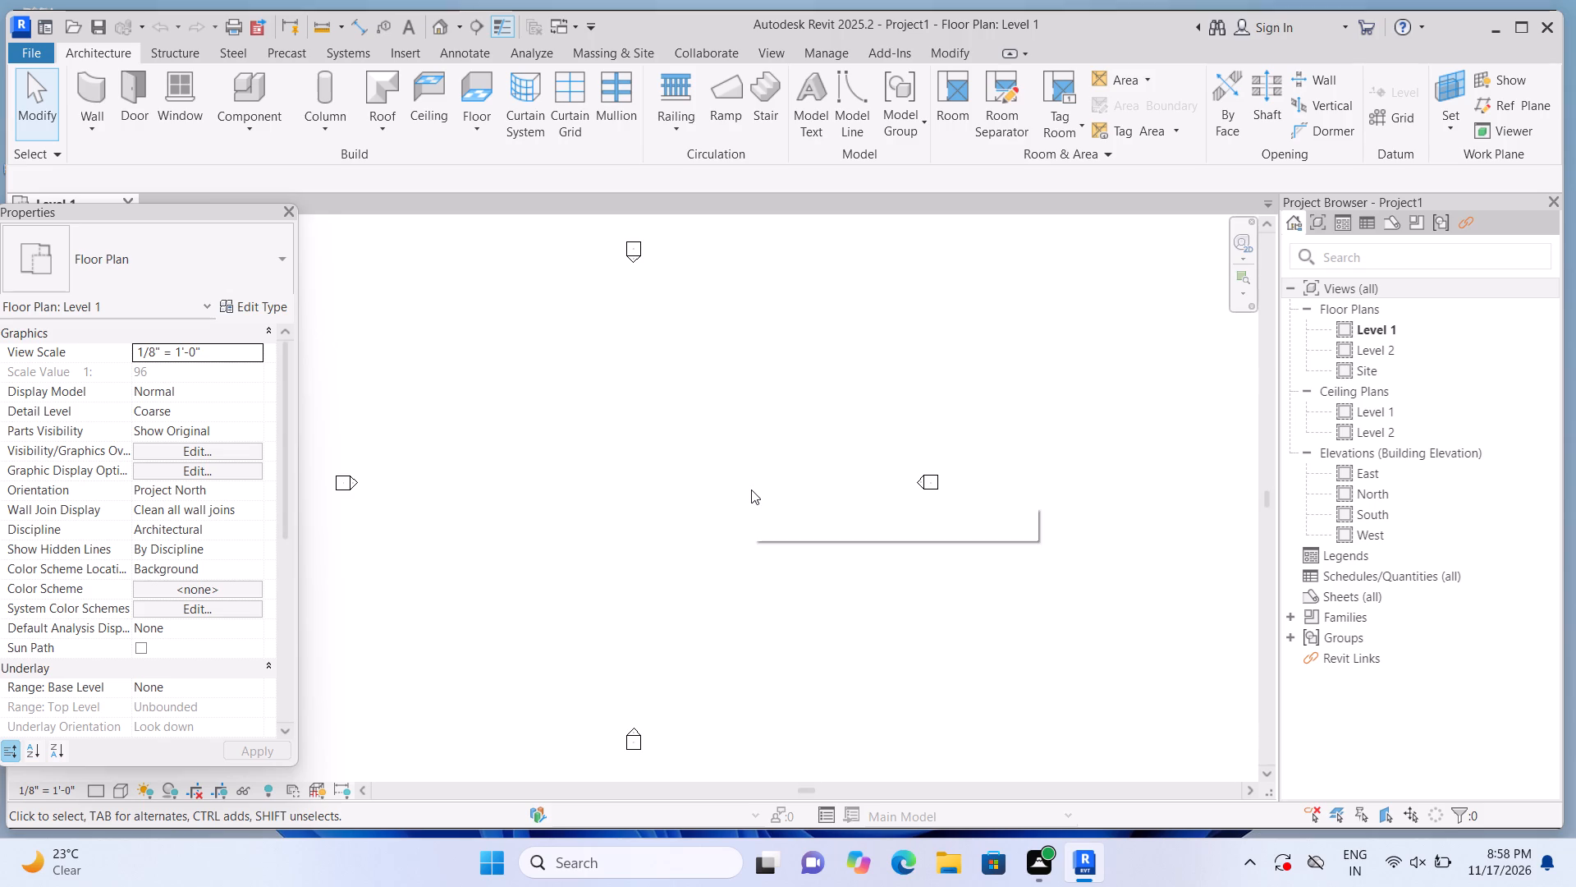
Start the Wall tool with an unconnected height of 10' 0" and the location line at Finish Face: Exterior.
{"action": "left_click", "coordinate": [89, 94]}
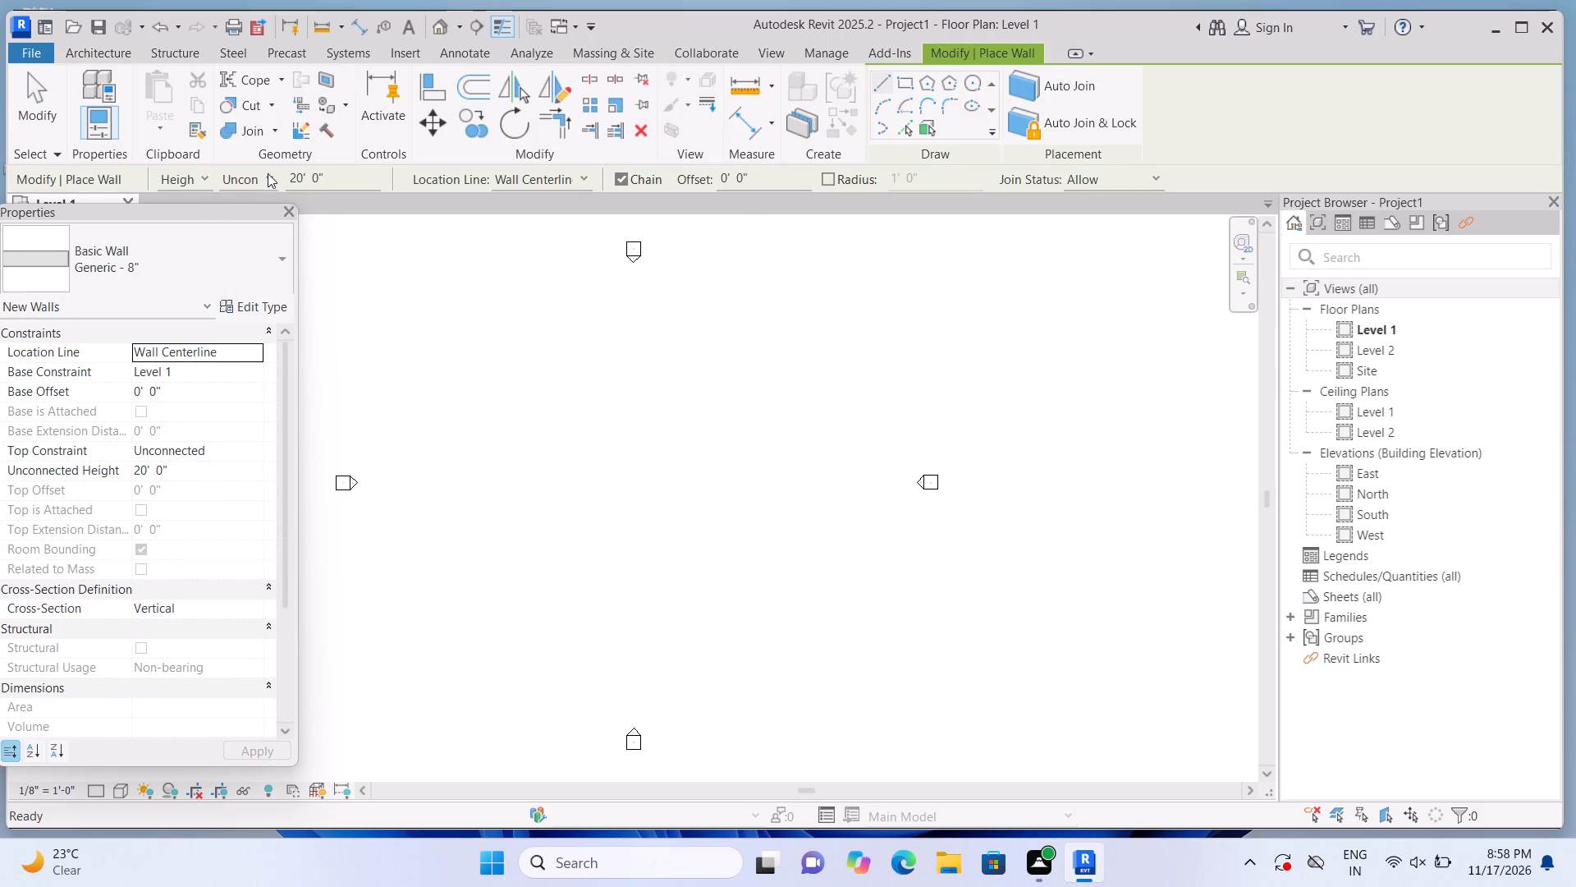
{"action": "left_click", "coordinate": [268, 173]}
{"action": "left_click", "coordinate": [273, 211]}
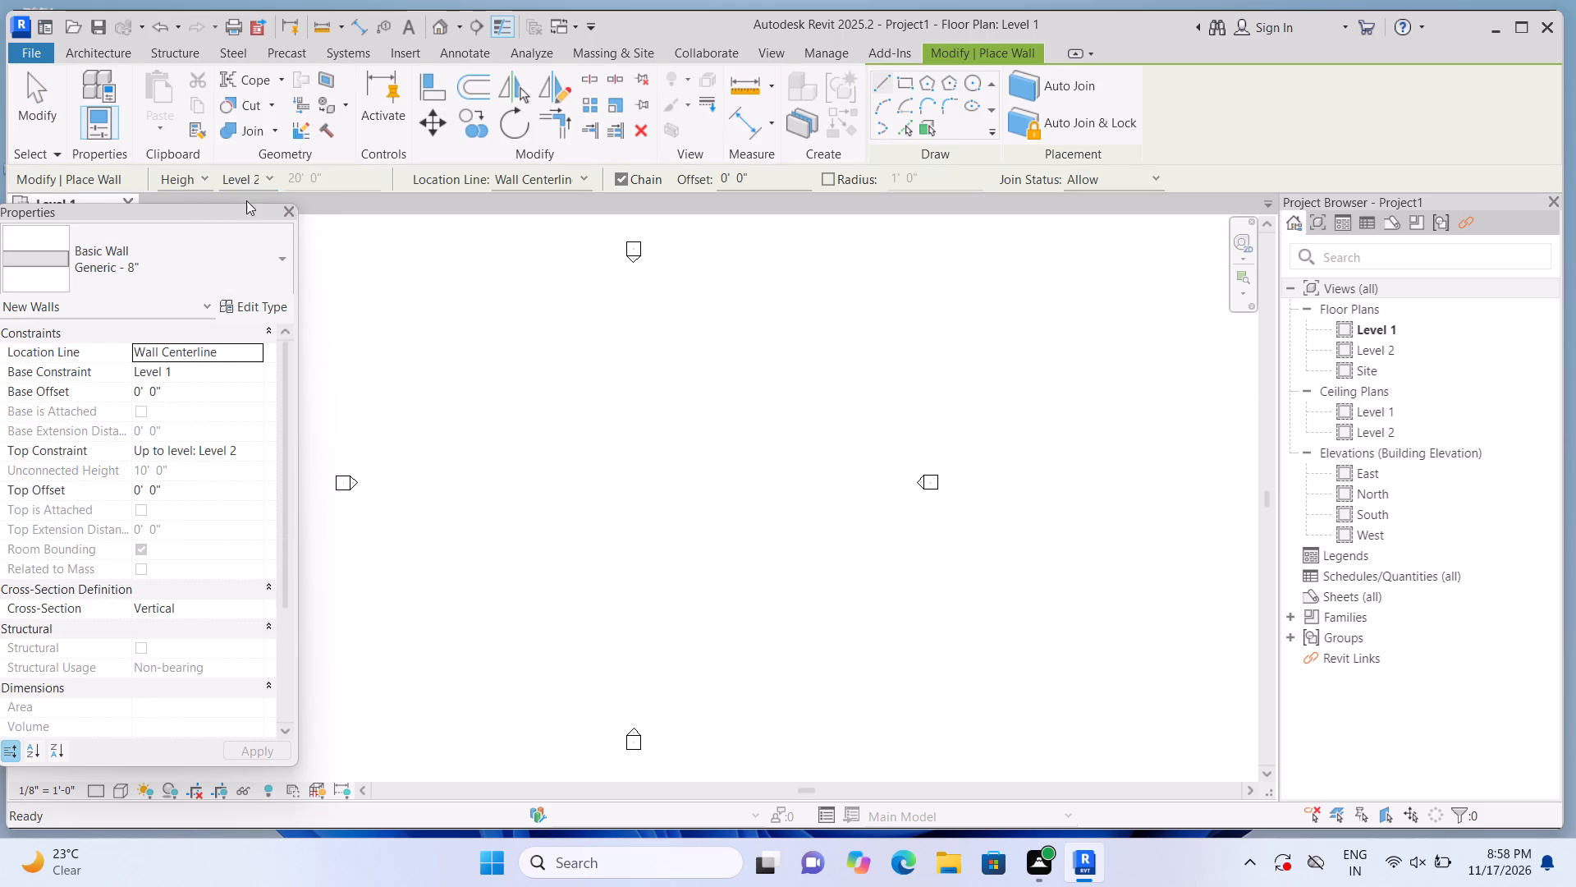
{"action": "left_click", "coordinate": [208, 175]}
{"action": "left_click", "coordinate": [211, 213]}
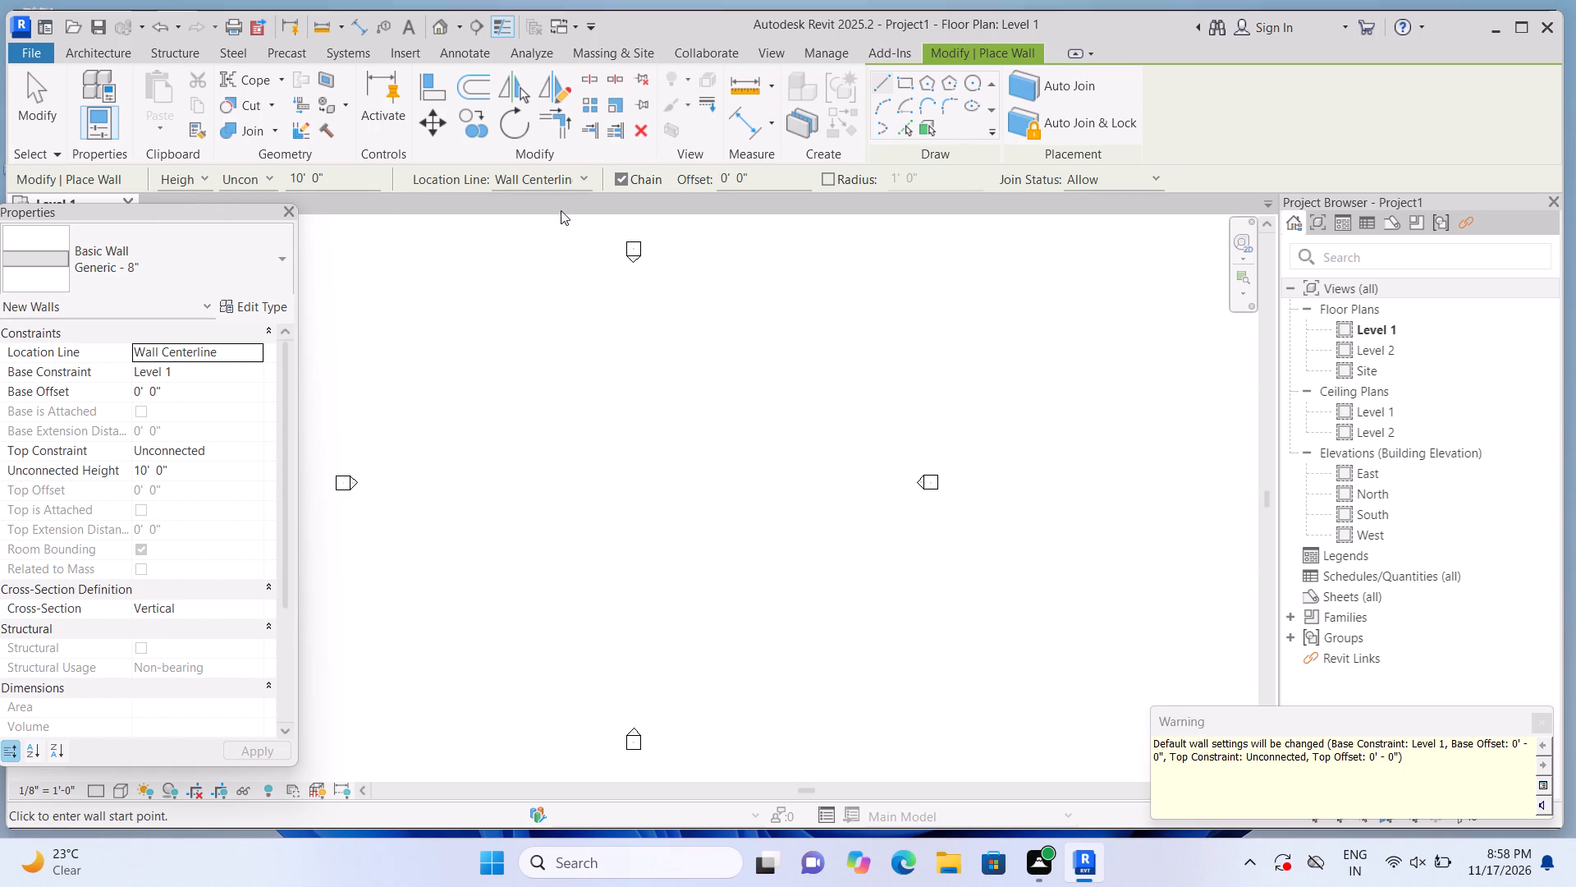
{"action": "left_click", "coordinate": [580, 172]}
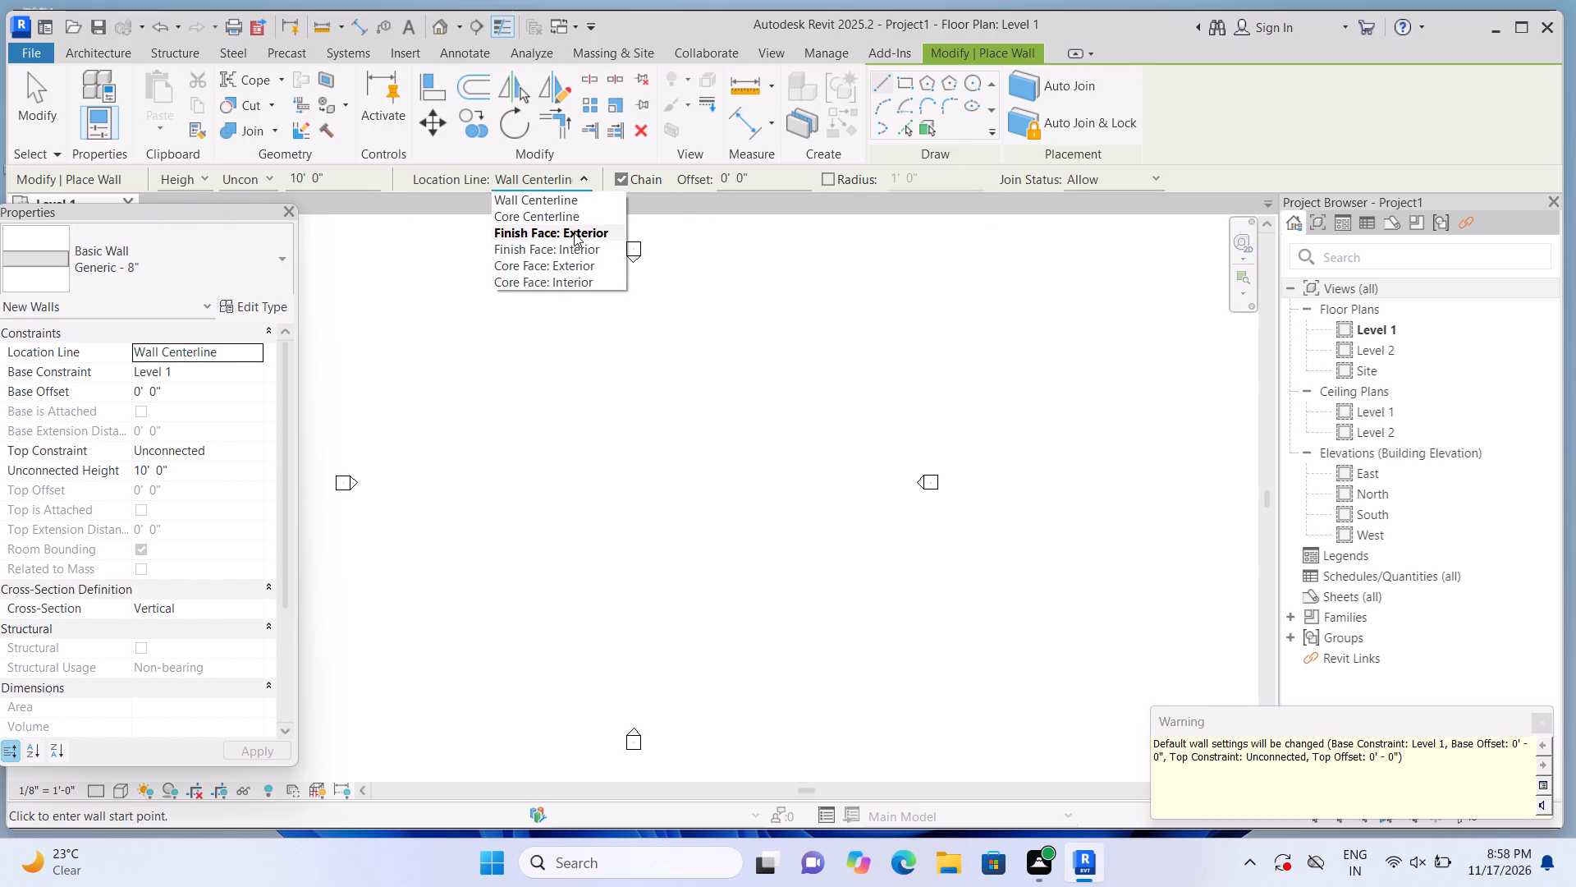
{"action": "left_click", "coordinate": [574, 232]}
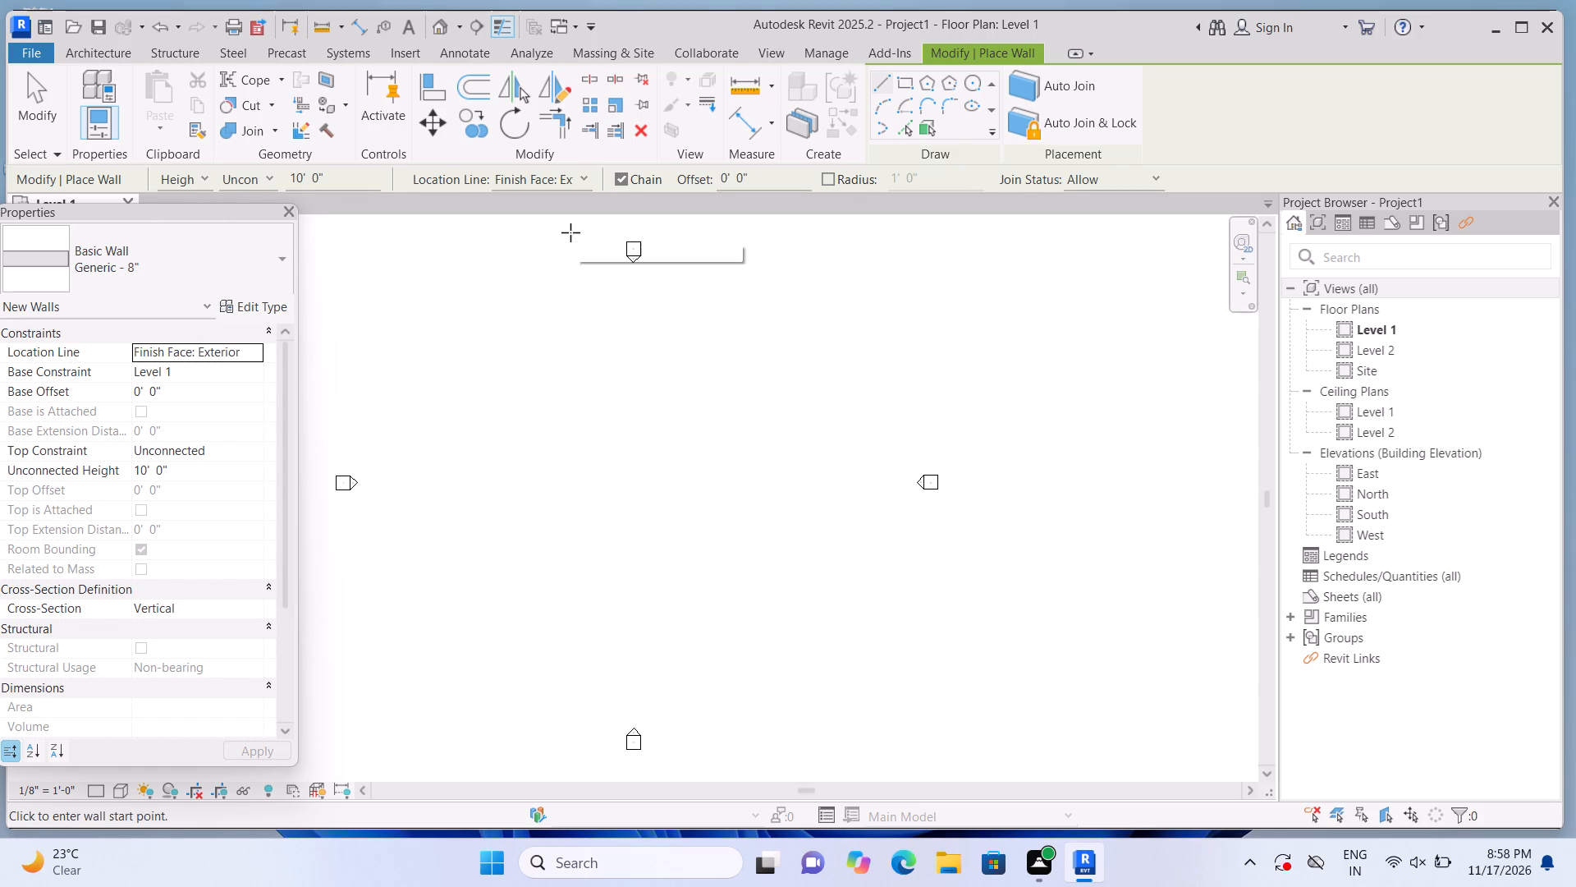
Duplicate the Generic - 8" basic wall type under the name 4.5".
{"action": "left_click", "coordinate": [117, 54]}
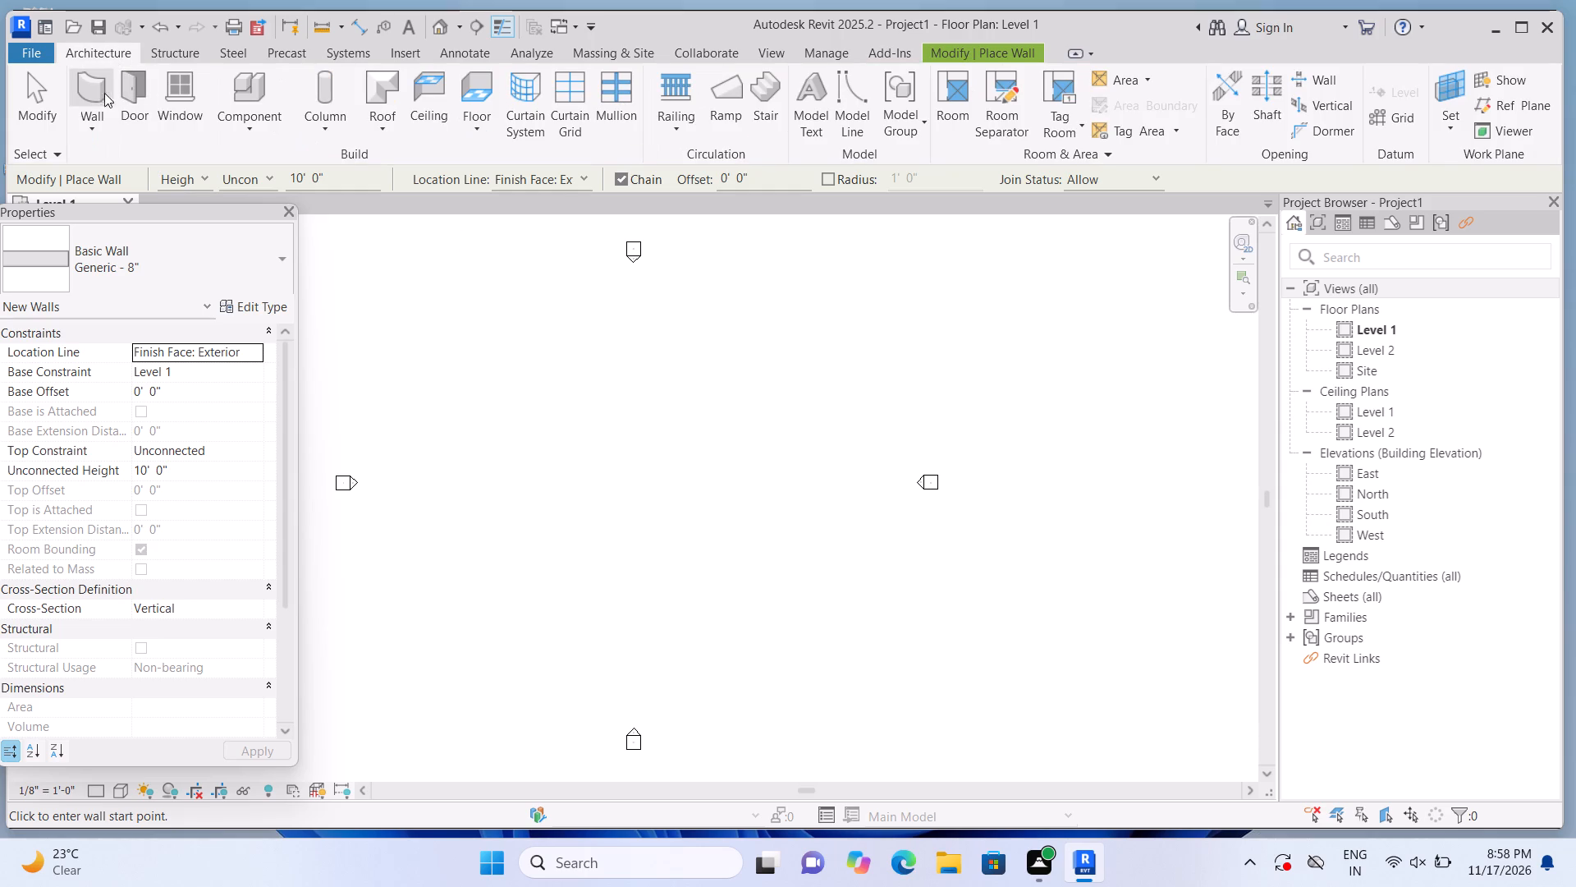
{"action": "left_click", "coordinate": [94, 97]}
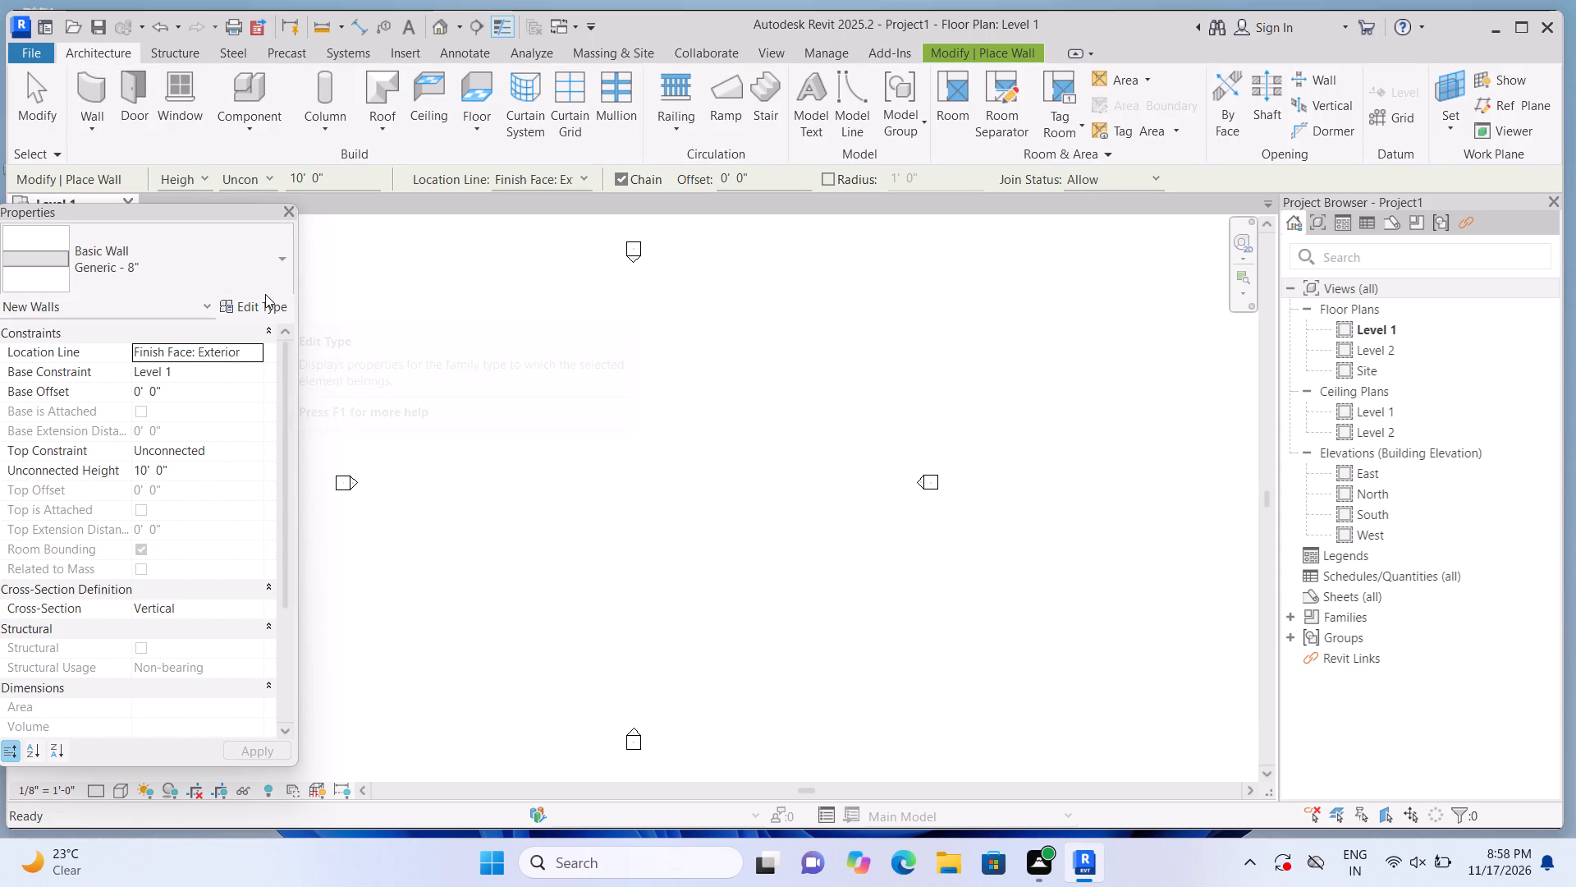
{"action": "left_click", "coordinate": [265, 294]}
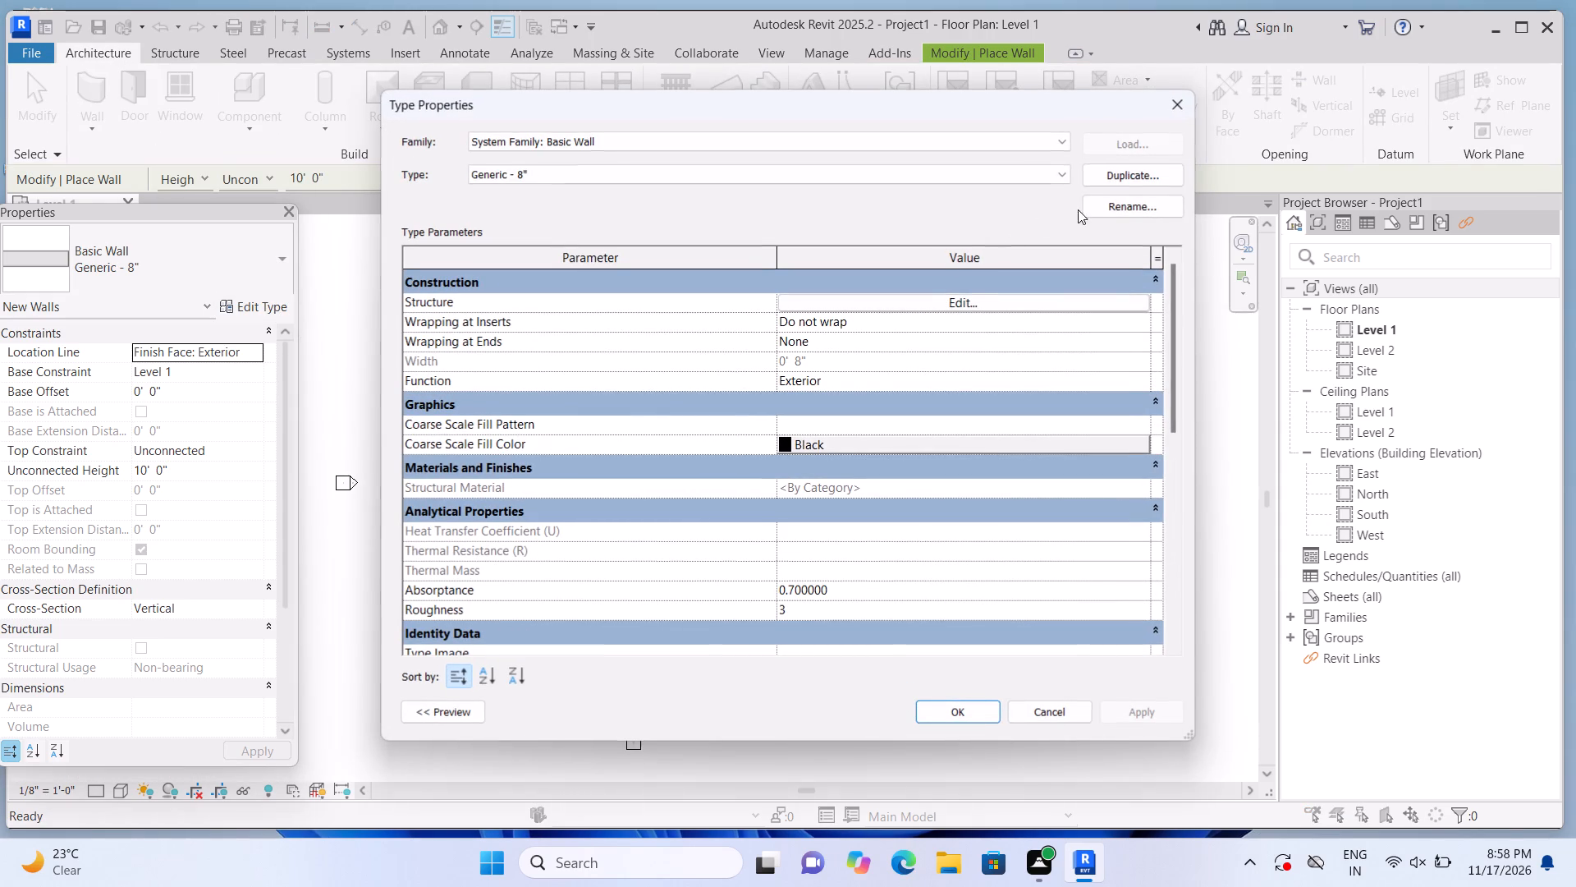
{"action": "left_click", "coordinate": [1109, 177]}
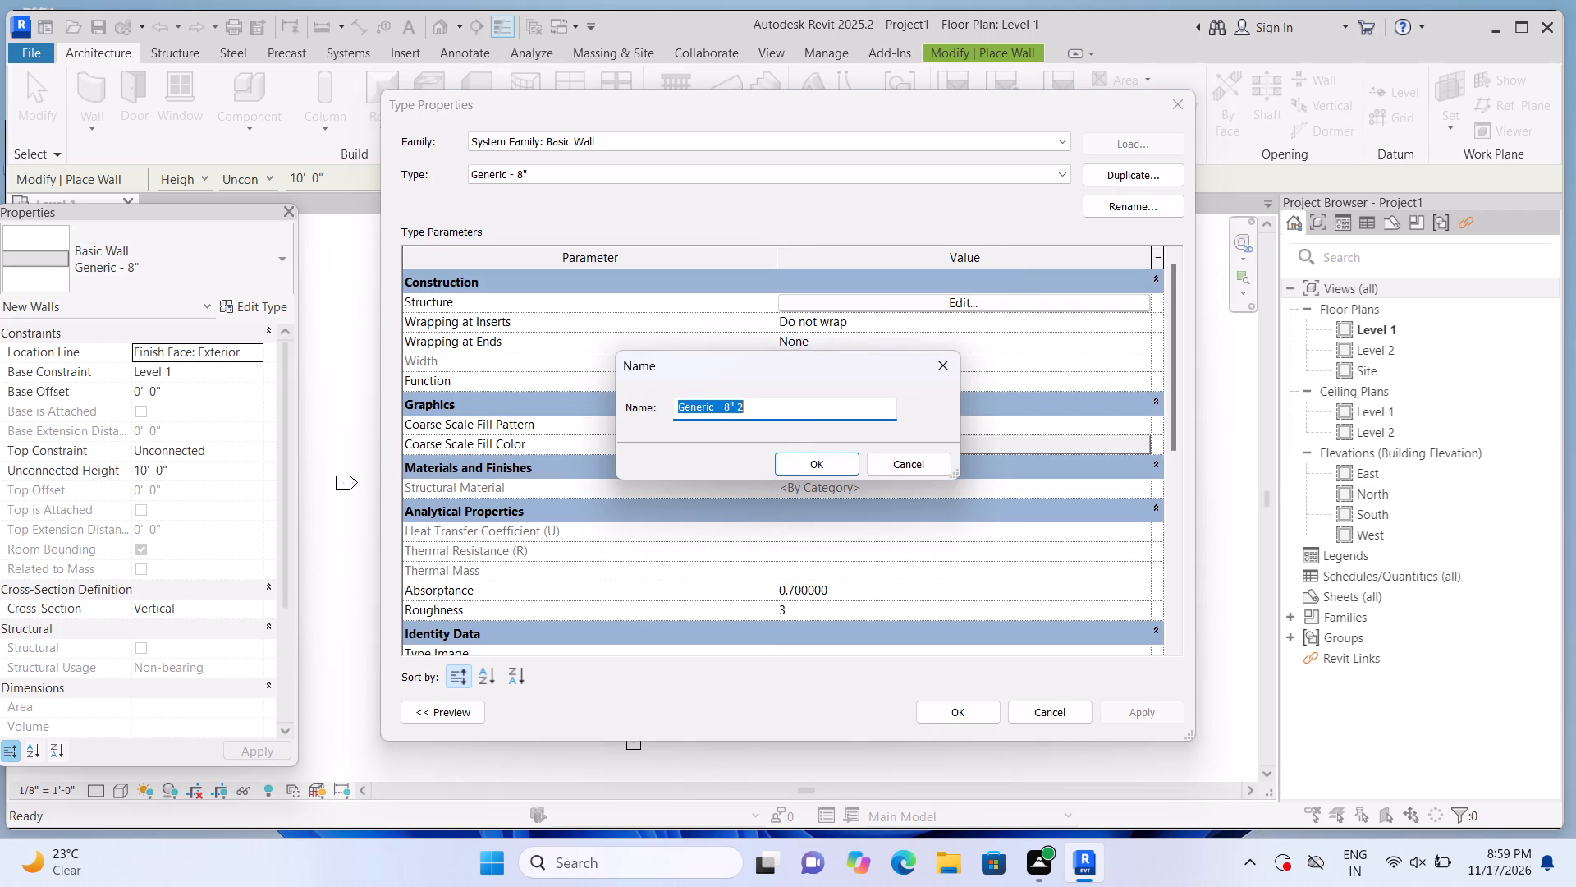
{"action": "left_click", "coordinate": [795, 400]}
{"action": "key", "text": "BackSpace"}
{"action": "key", "text": "BackSpace"}
{"action": "key", "text": "BackSpace"}
{"action": "key", "text": "BackSpace"}
{"action": "key", "text": "BackSpace"}
{"action": "key", "text": "BackSpace"}
{"action": "key", "text": "BackSpace"}
{"action": "key", "text": "BackSpace"}
{"action": "key", "text": "BackSpace"}
{"action": "key", "text": "BackSpace"}
{"action": "key", "text": "BackSpace"}
{"action": "key", "text": "BackSpace"}
{"action": "key", "text": "BackSpace"}
{"action": "key", "text": "BackSpace"}
{"action": "key", "text": "BackSpace"}
{"action": "key", "text": "BackSpace"}
{"action": "key", "text": "BackSpace"}
{"action": "key", "text": "BackSpace"}
{"action": "key", "text": "BackSpace"}
{"action": "key", "text": "BackSpace"}
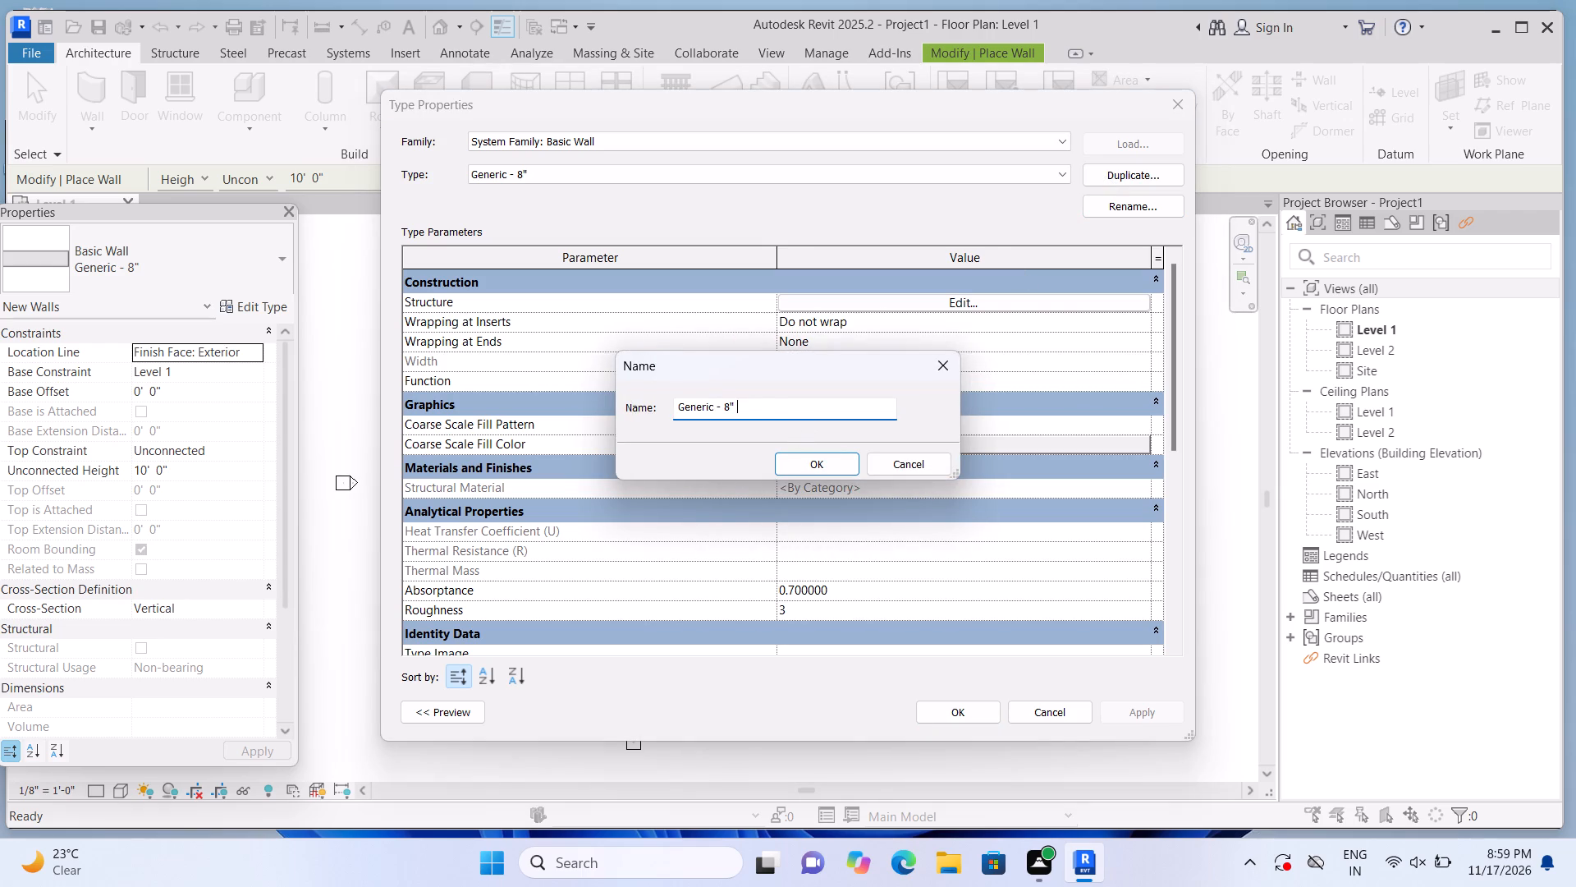
{"action": "type", "text": "4.5\""}
{"action": "key", "text": "Return"}
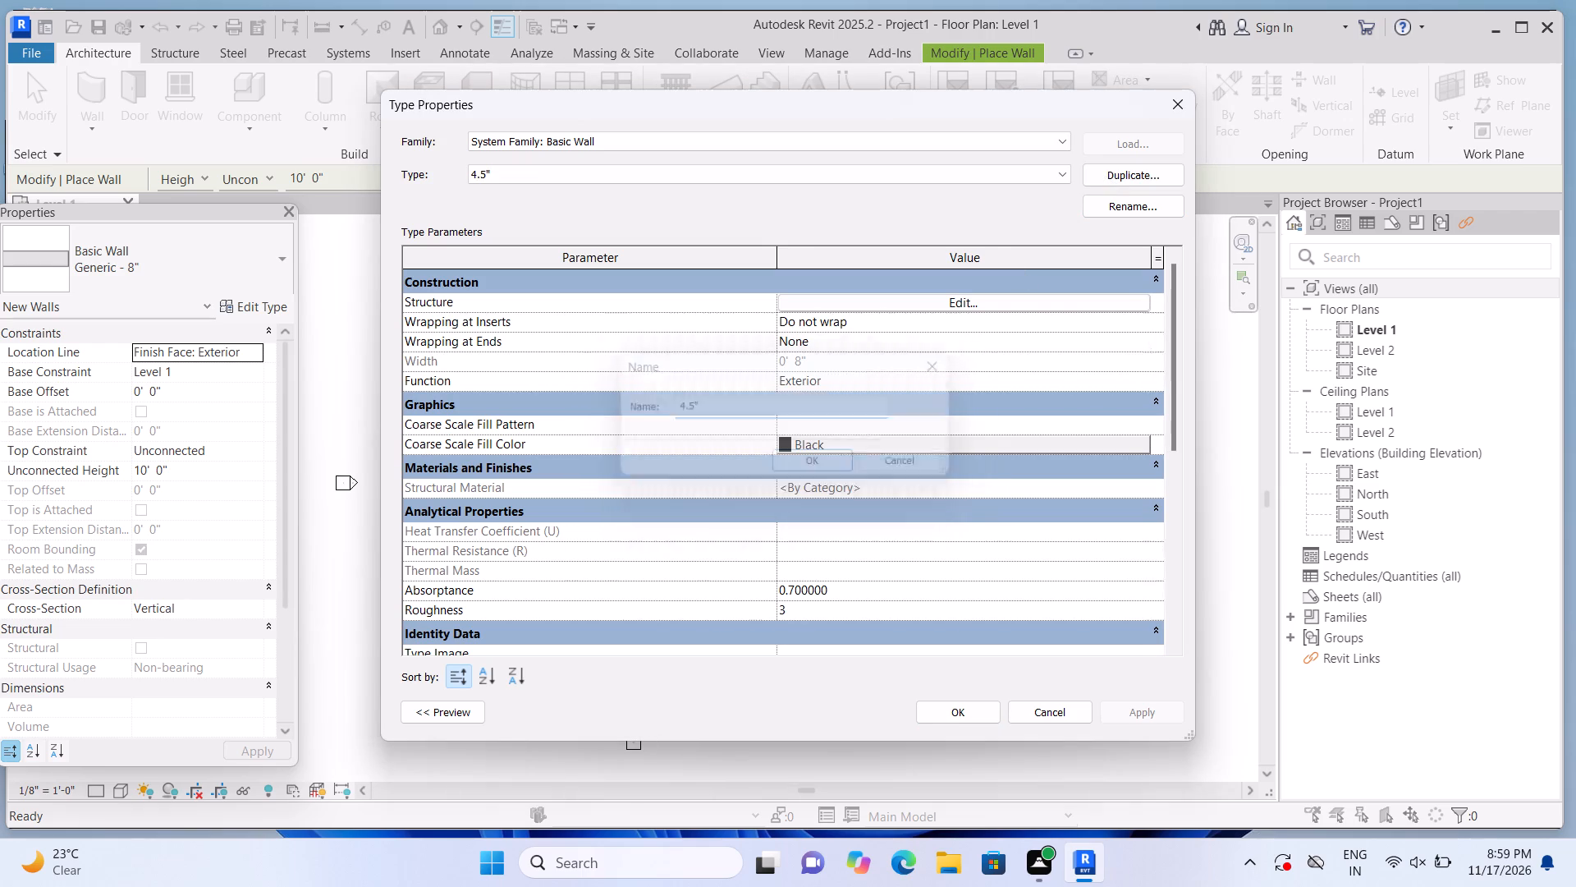
Set the structure layer thickness of the 4.5" wall type to 4.5" and apply the type changes.
{"action": "left_click", "coordinate": [954, 309]}
{"action": "left_click", "coordinate": [780, 297]}
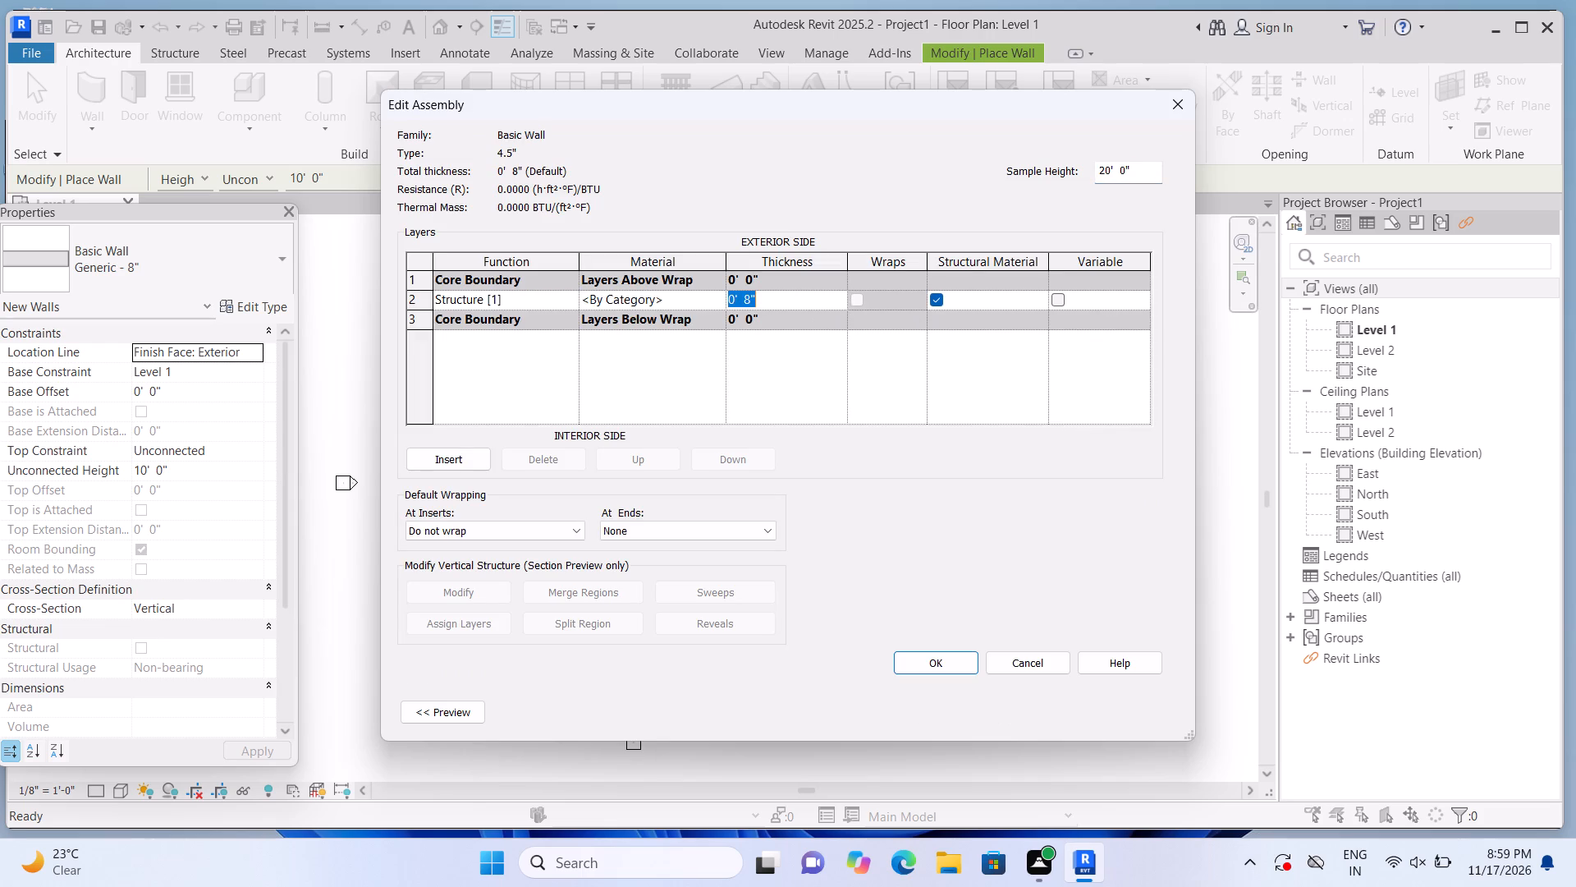
{"action": "key", "text": "BackSpace"}
{"action": "type", "text": "4.5\""}
{"action": "key", "text": "Return"}
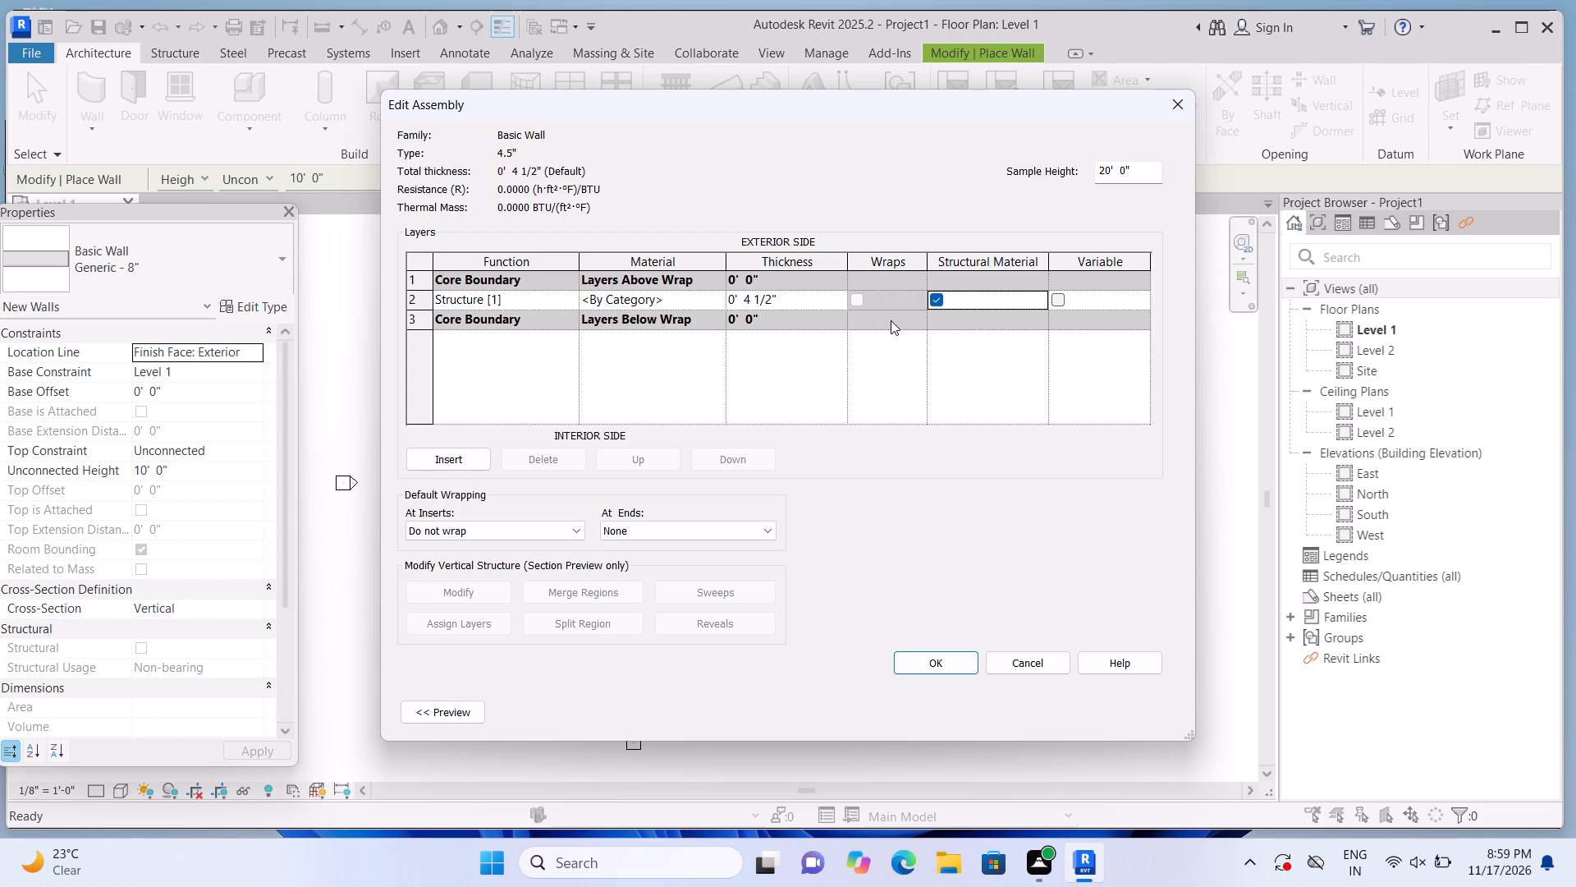
{"action": "left_click", "coordinate": [910, 662]}
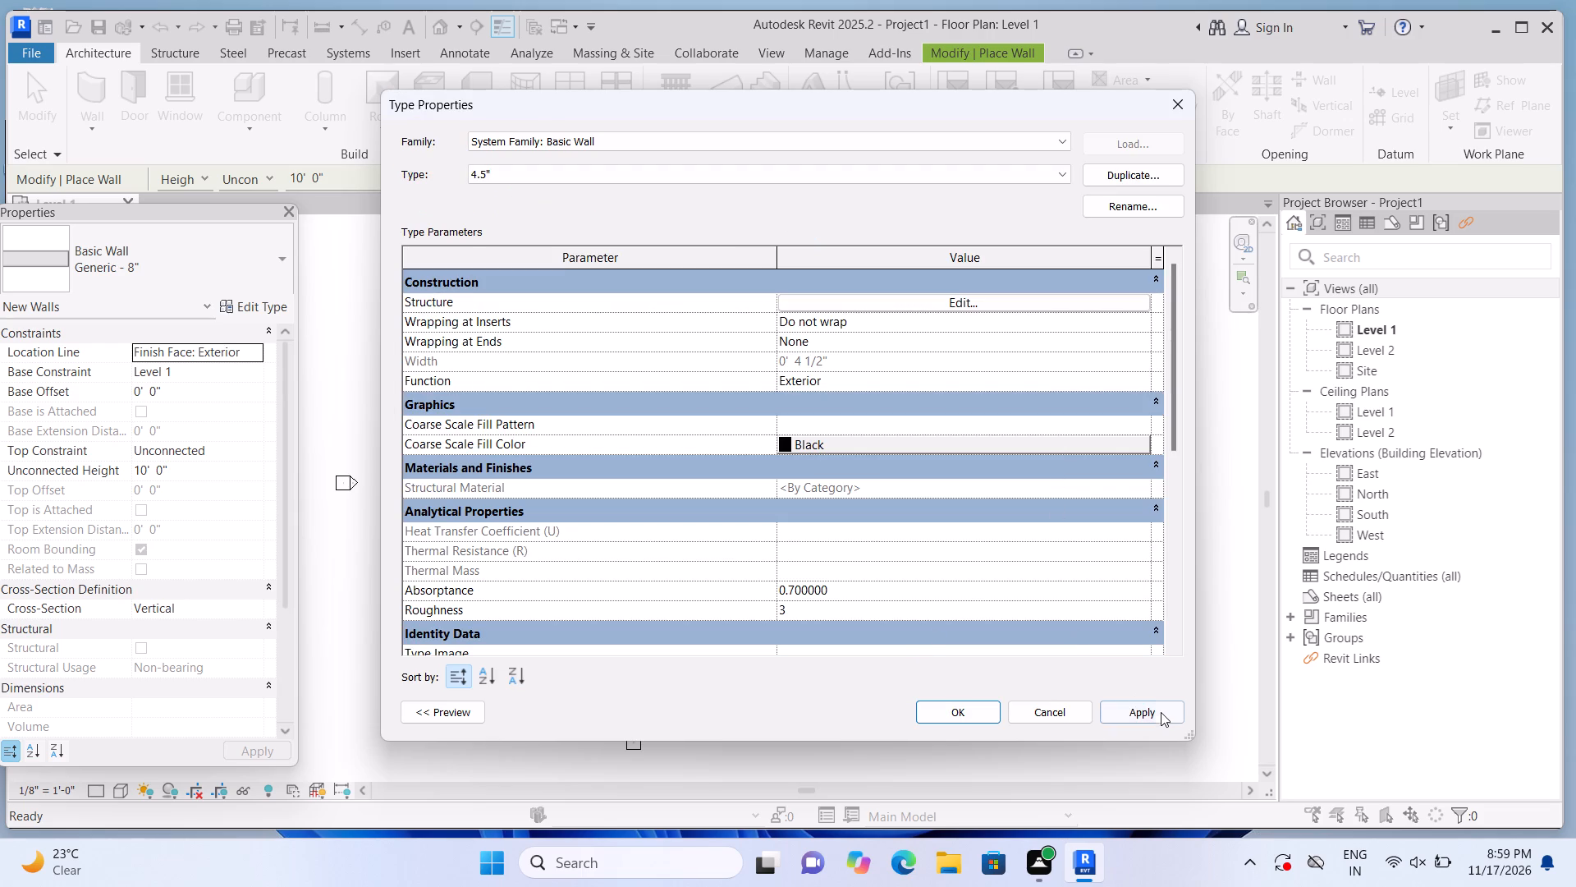
{"action": "left_click", "coordinate": [1160, 715]}
{"action": "left_click", "coordinate": [974, 707]}
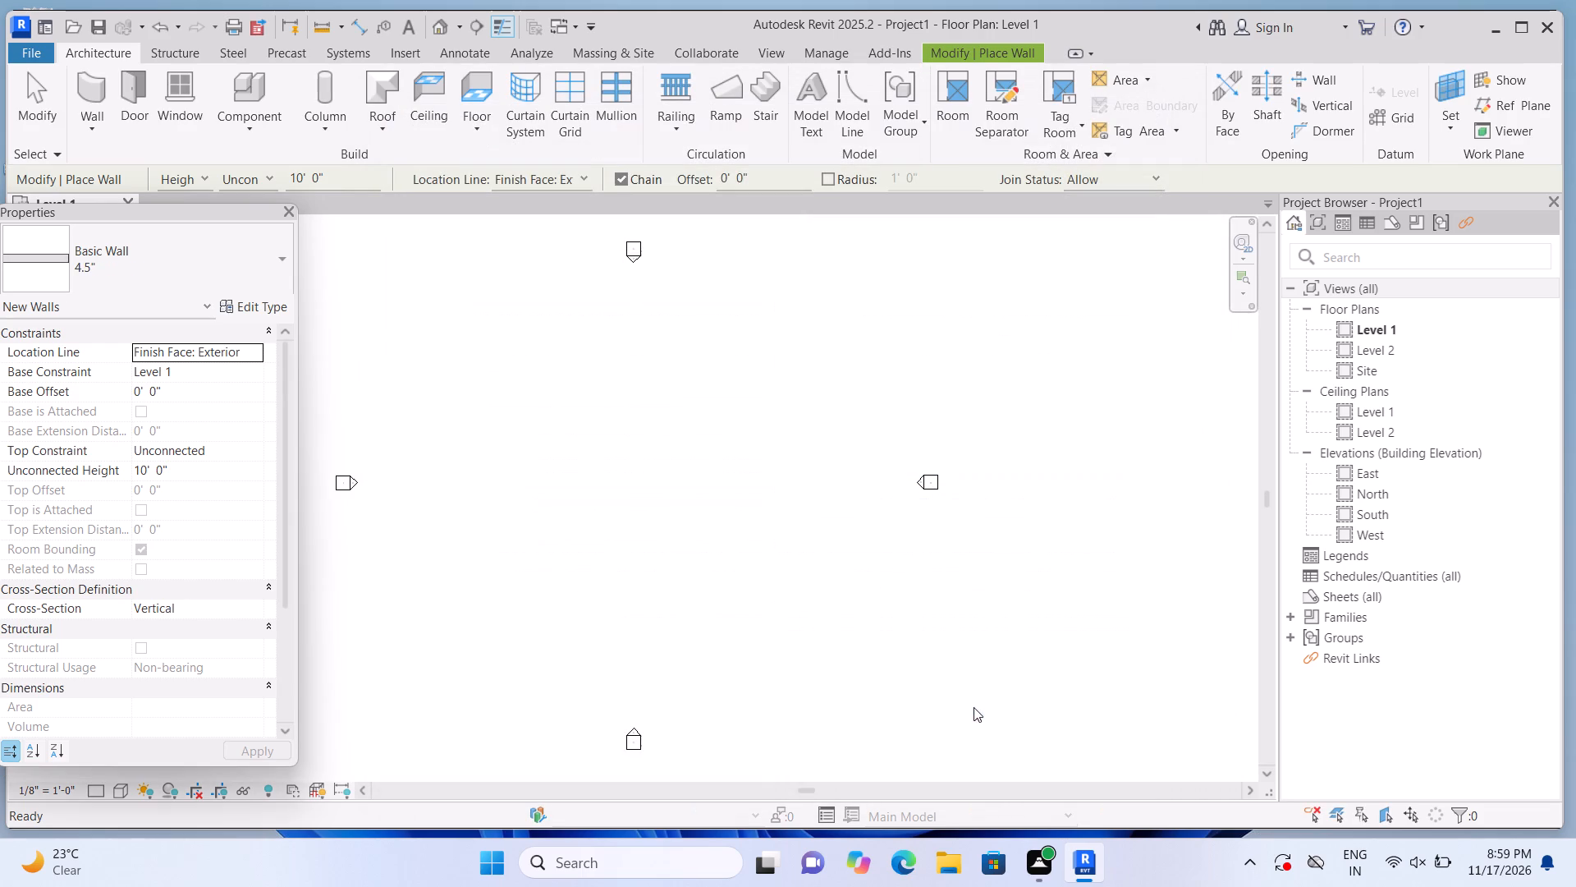
Duplicate the 4.5" basic wall type under the name 9".
{"action": "left_click", "coordinate": [107, 89]}
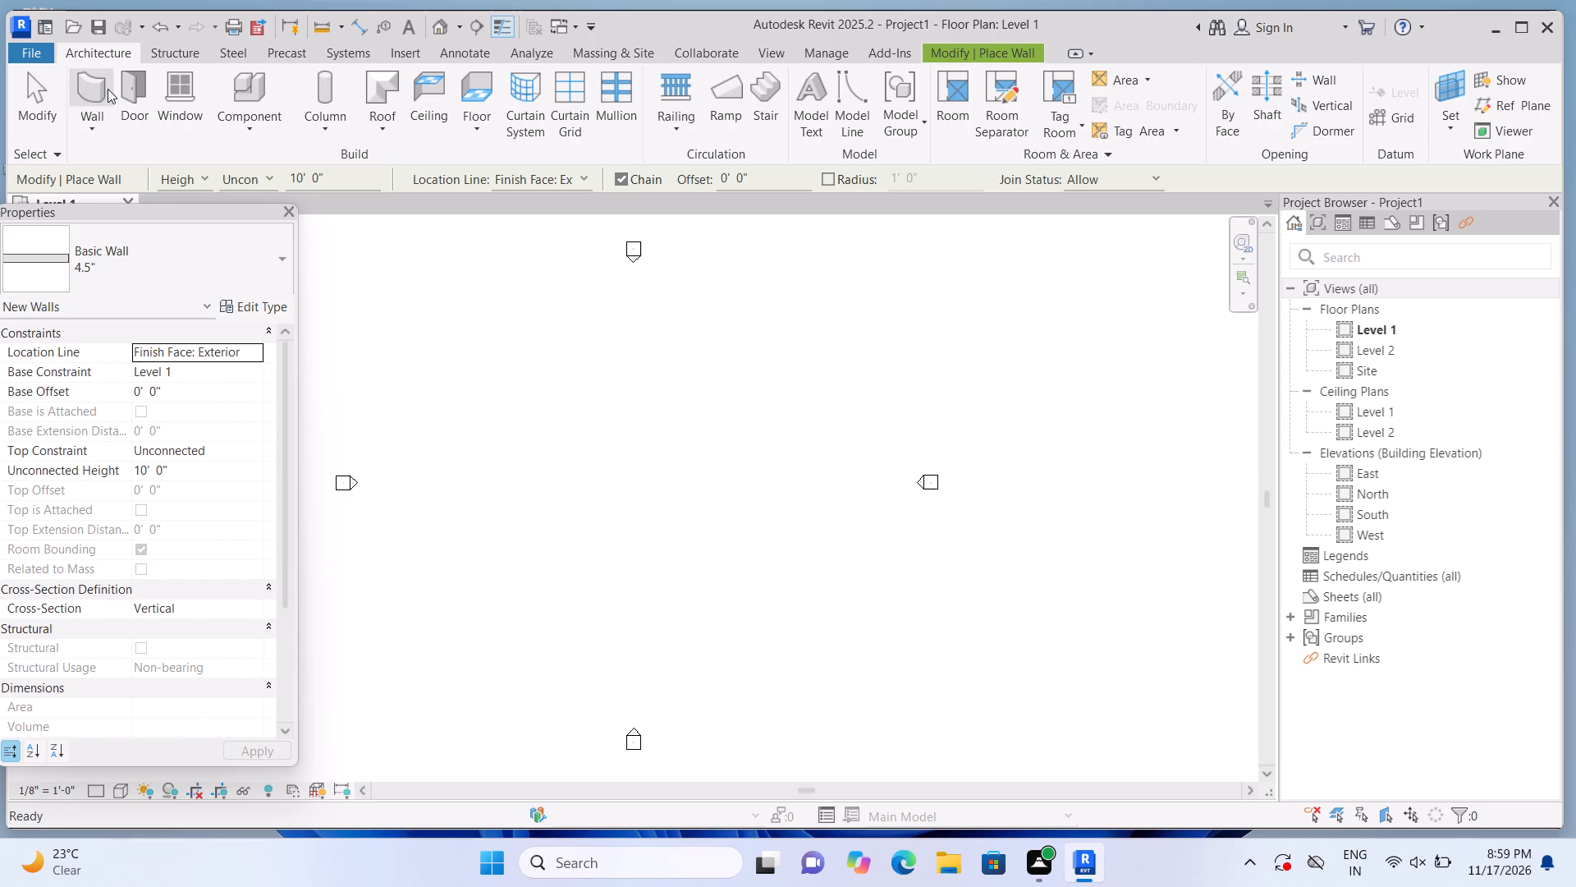
{"action": "left_click", "coordinate": [226, 306]}
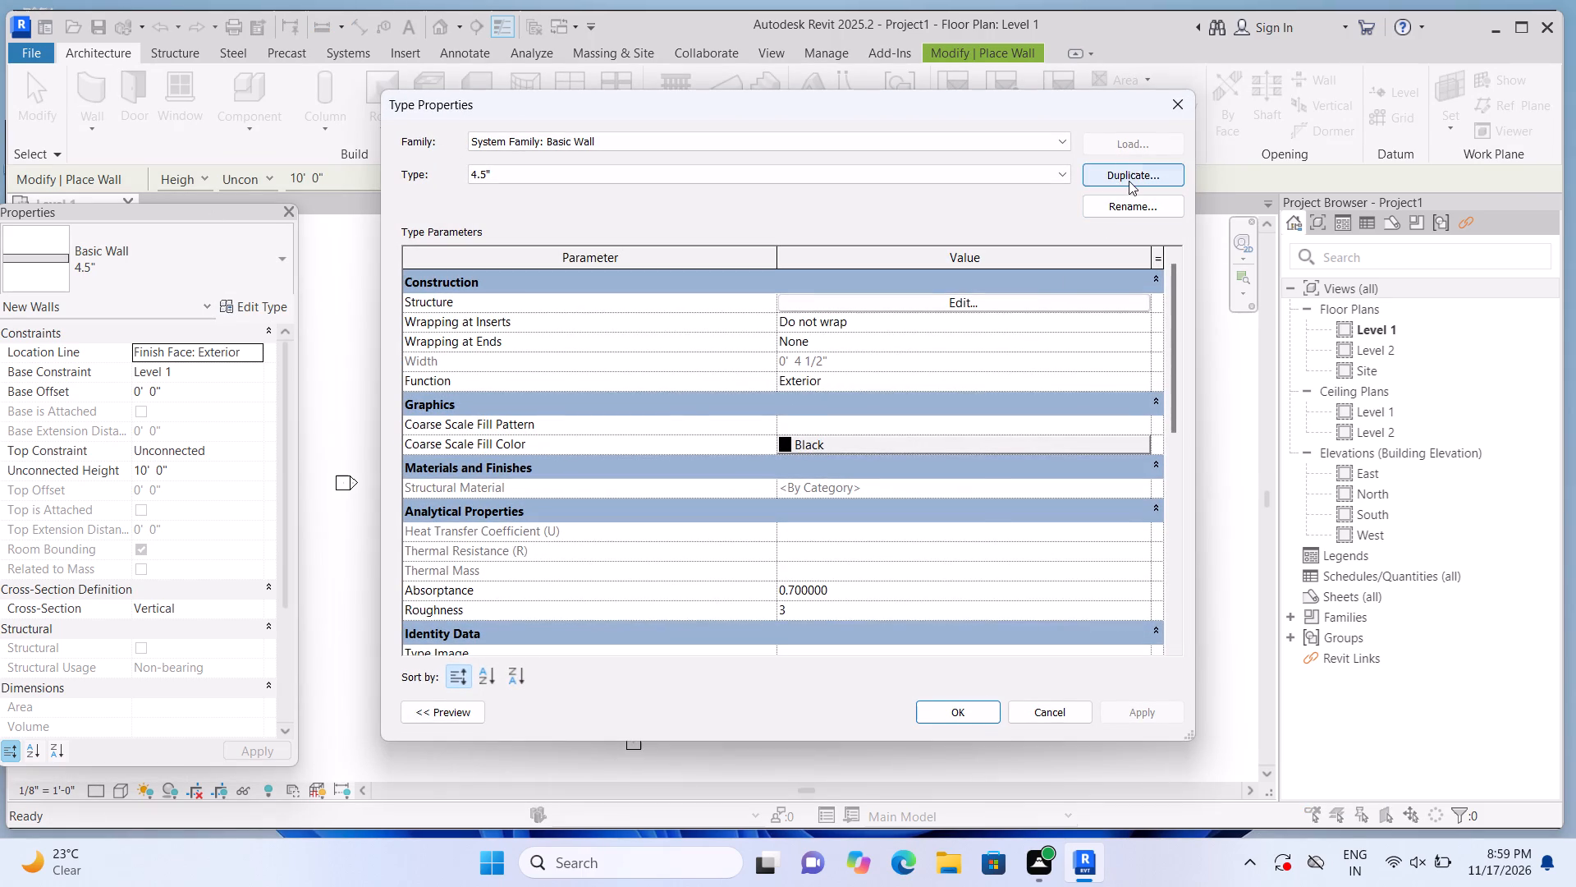
{"action": "left_click", "coordinate": [1129, 181]}
{"action": "left_click", "coordinate": [857, 411]}
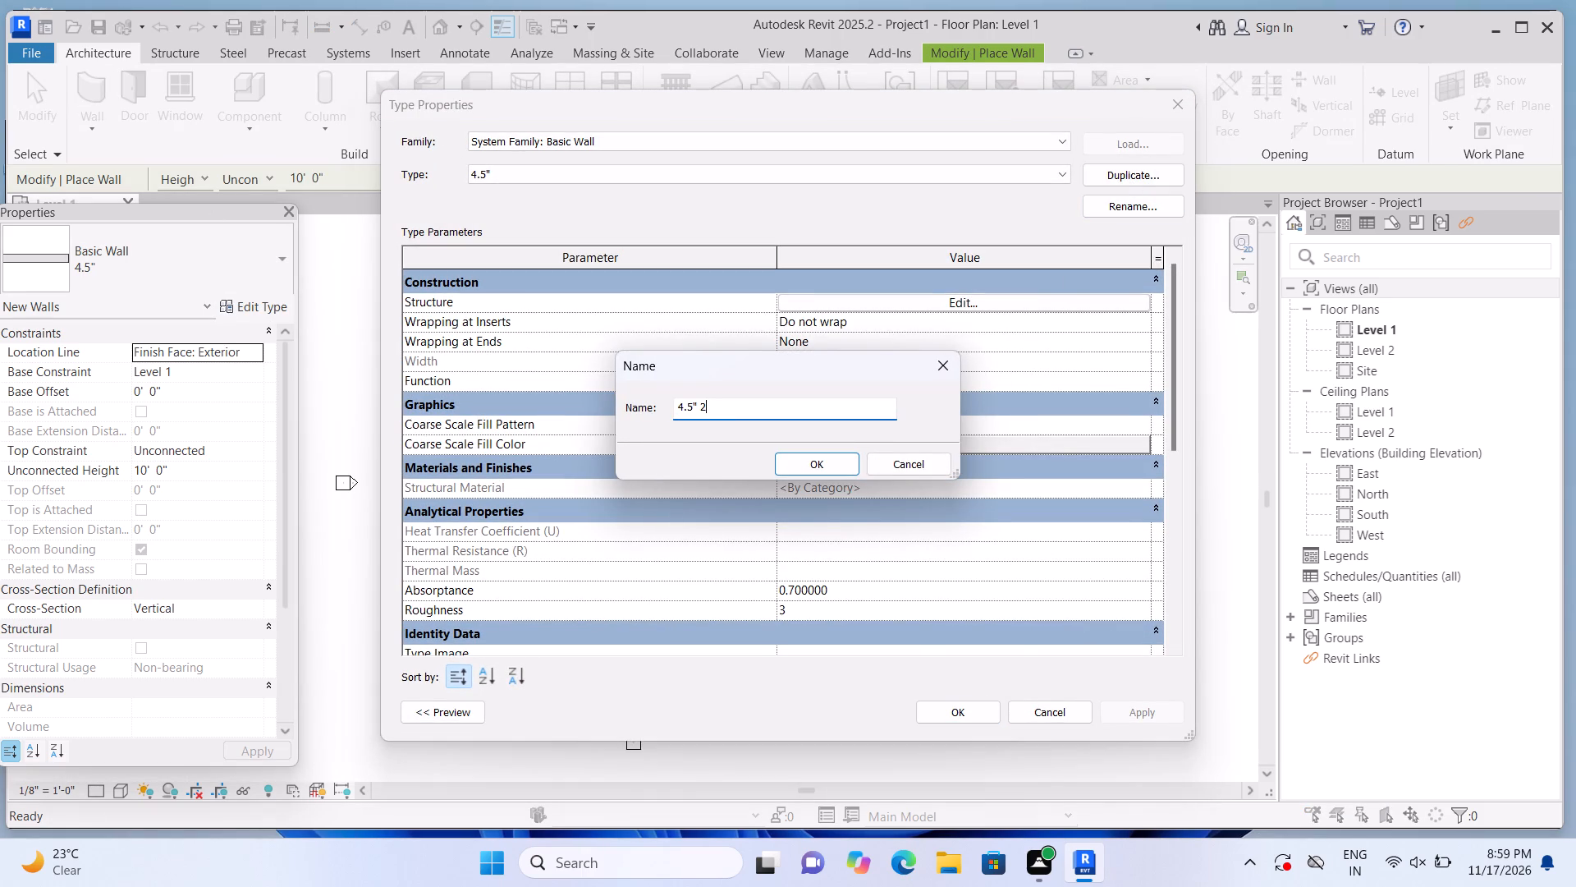
{"action": "key", "text": "BackSpace"}
{"action": "key", "text": "BackSpace"}
{"action": "key", "text": "BackSpace"}
{"action": "key", "text": "BackSpace"}
{"action": "key", "text": "BackSpace"}
{"action": "key", "text": "BackSpace"}
{"action": "key", "text": "BackSpace"}
{"action": "key", "text": "BackSpace"}
{"action": "key", "text": "BackSpace"}
{"action": "key", "text": "BackSpace"}
{"action": "key", "text": "BackSpace"}
{"action": "key", "text": "BackSpace"}
{"action": "key", "text": "BackSpace"}
{"action": "key", "text": "BackSpace"}
{"action": "key", "text": "BackSpace"}
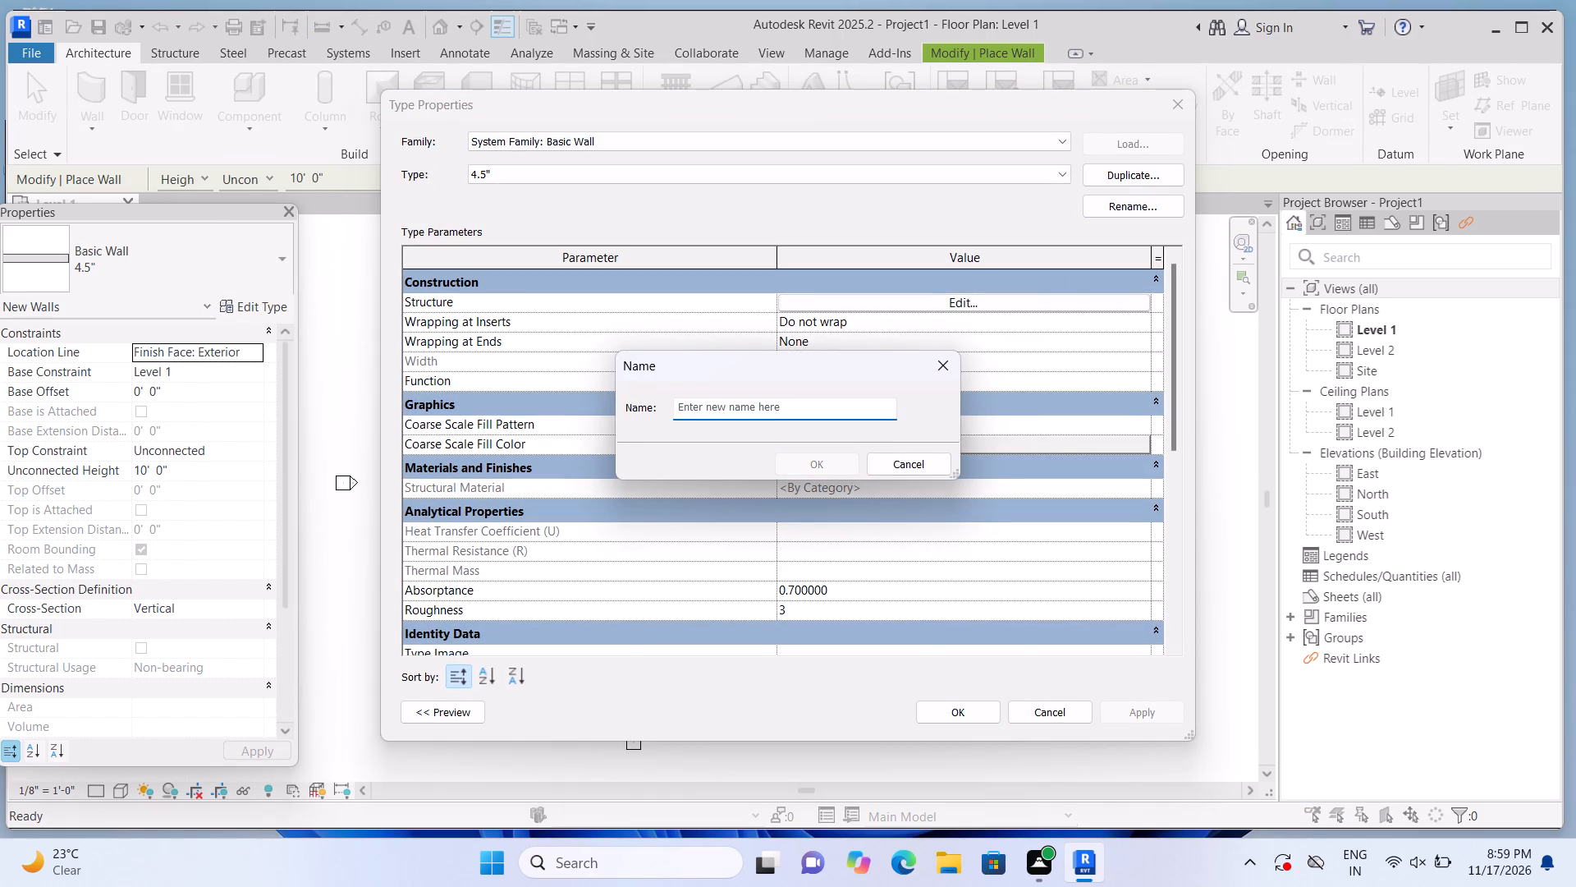
{"action": "key", "text": "9"}
{"action": "key", "text": "shift+quotedbl"}
{"action": "key", "text": "Return"}
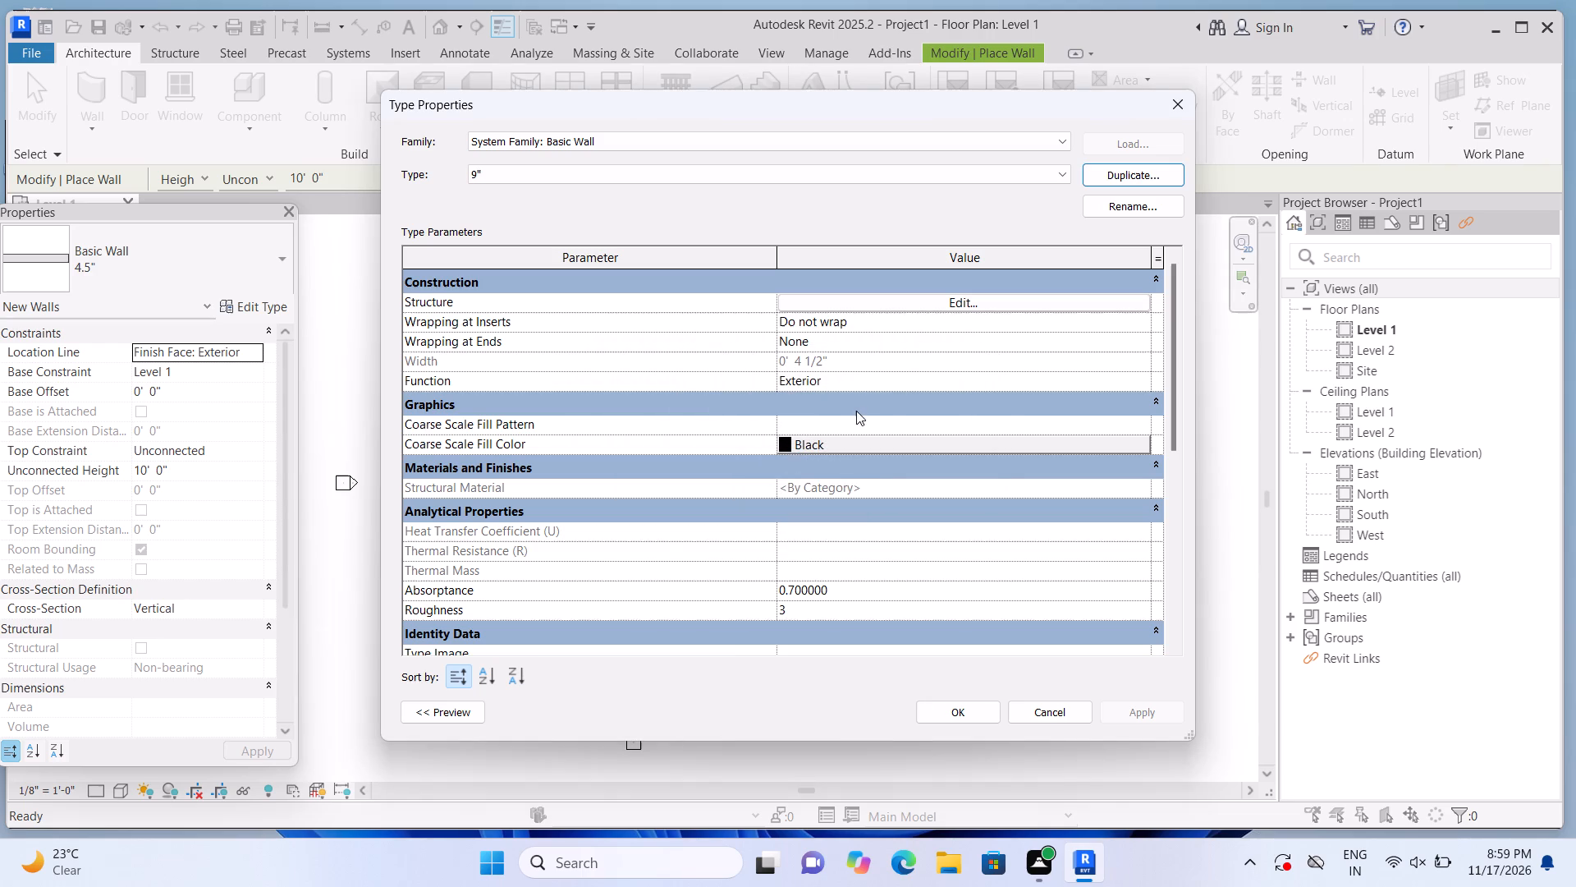
Set the structure layer thickness of the 9" wall type to 9" and apply the type changes.
{"action": "left_click", "coordinate": [951, 299]}
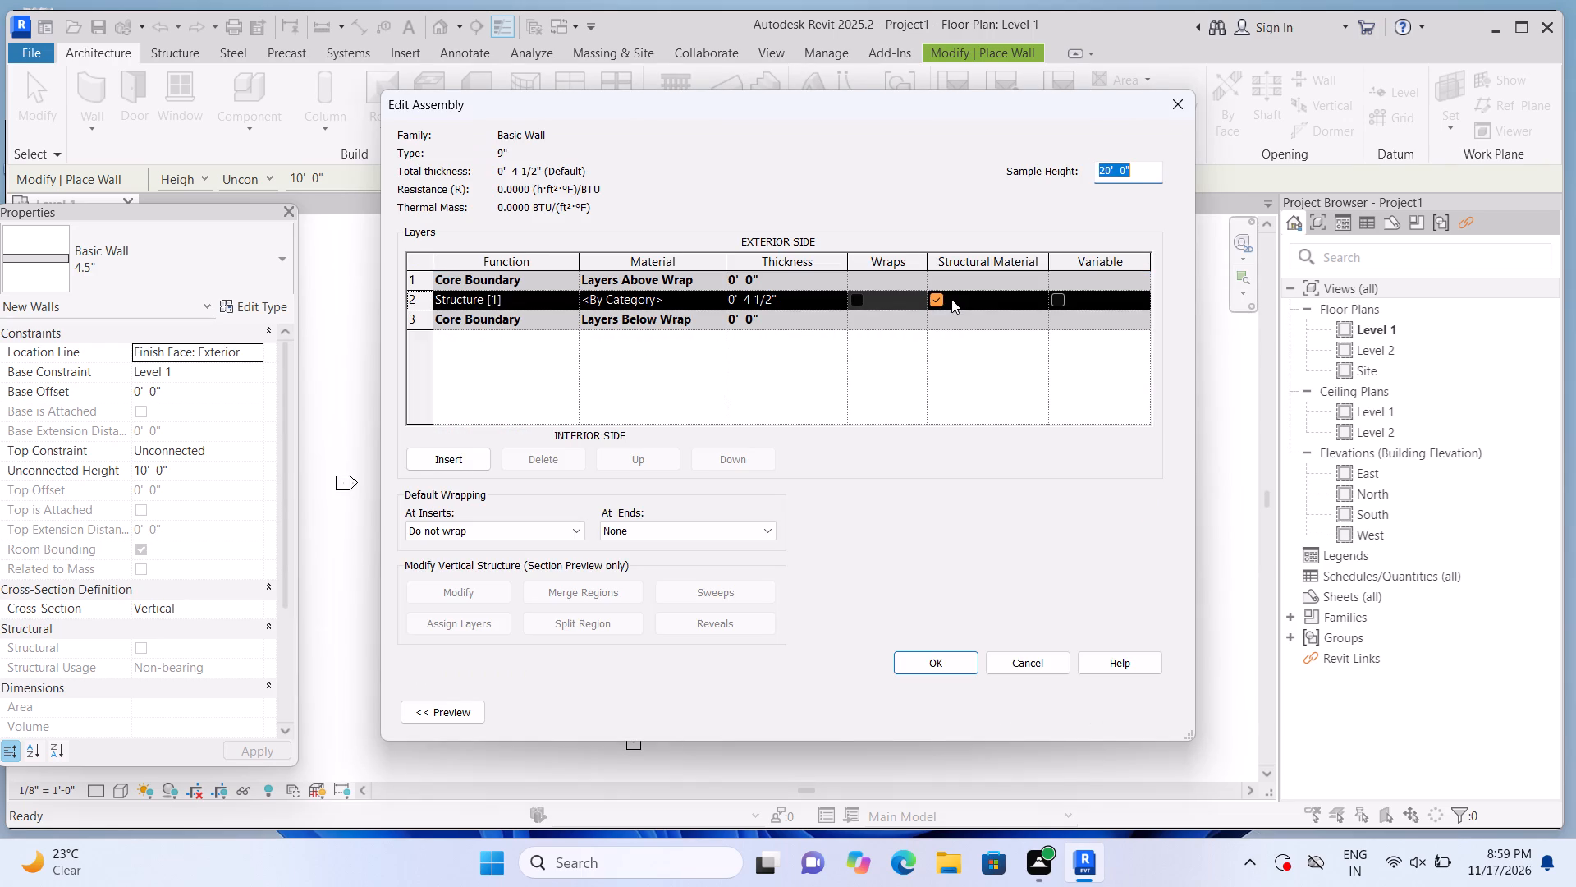
{"action": "left_click", "coordinate": [788, 301]}
{"action": "key", "text": "BackSpace"}
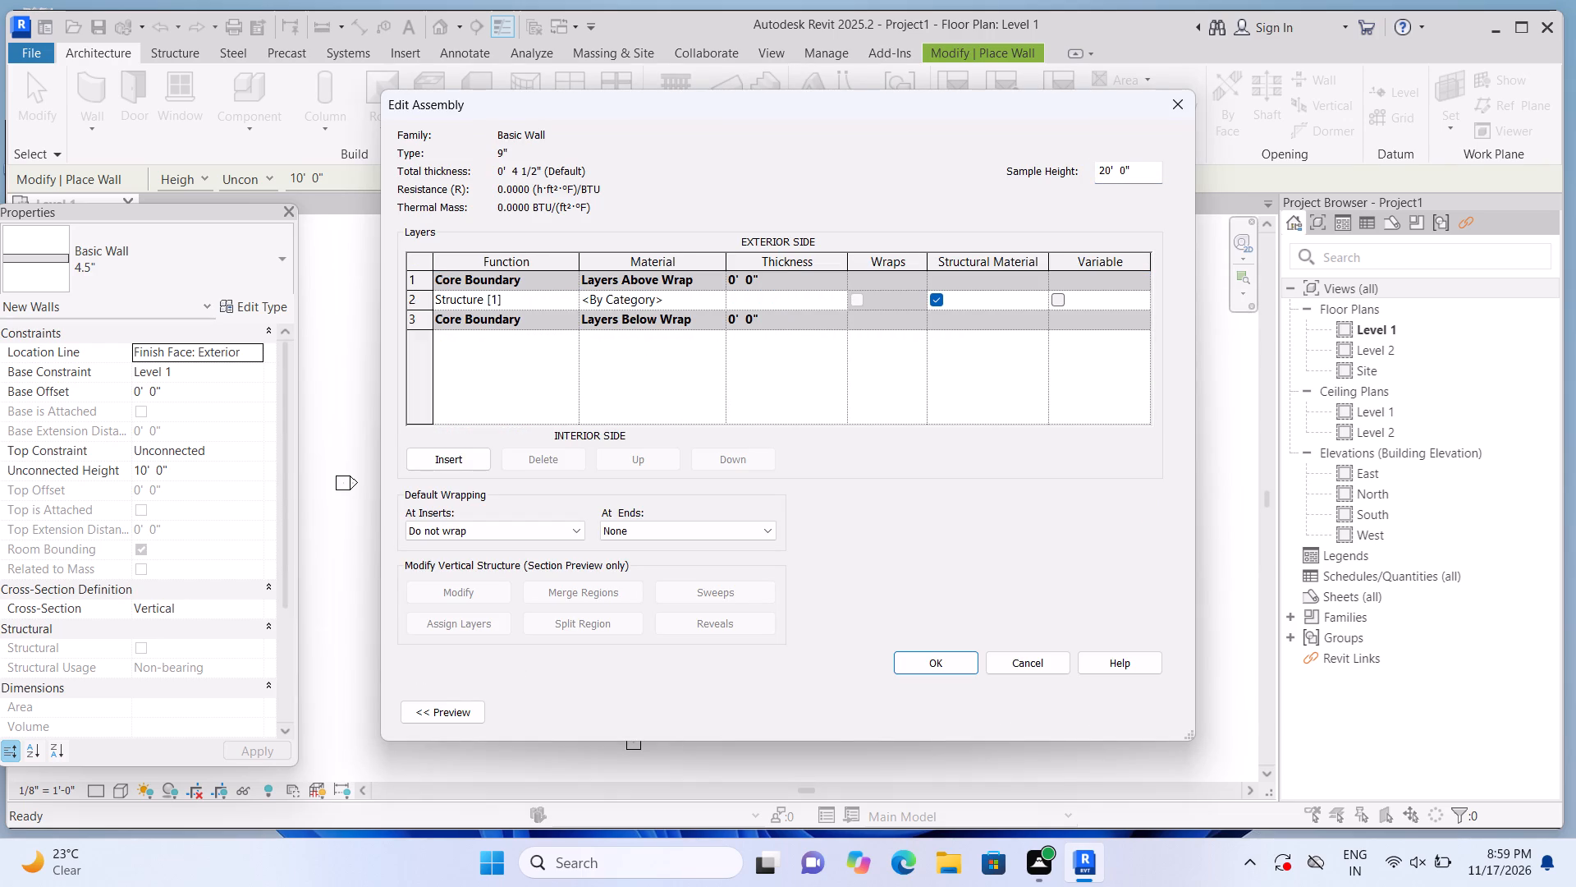
{"action": "type", "text": "9\""}
{"action": "key", "text": "Return"}
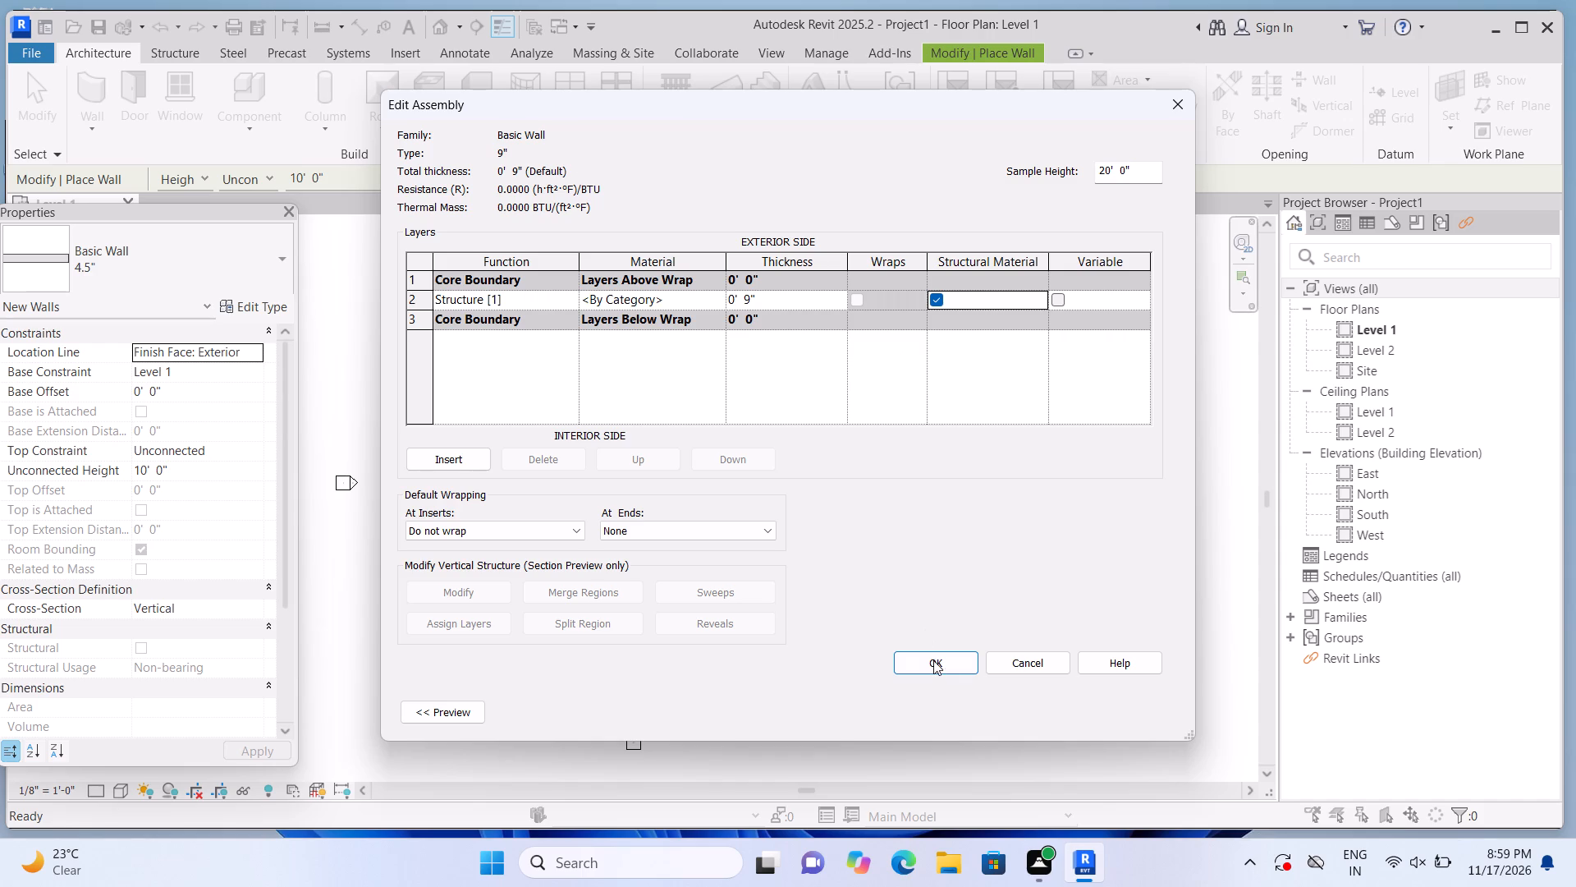
{"action": "left_click", "coordinate": [934, 664]}
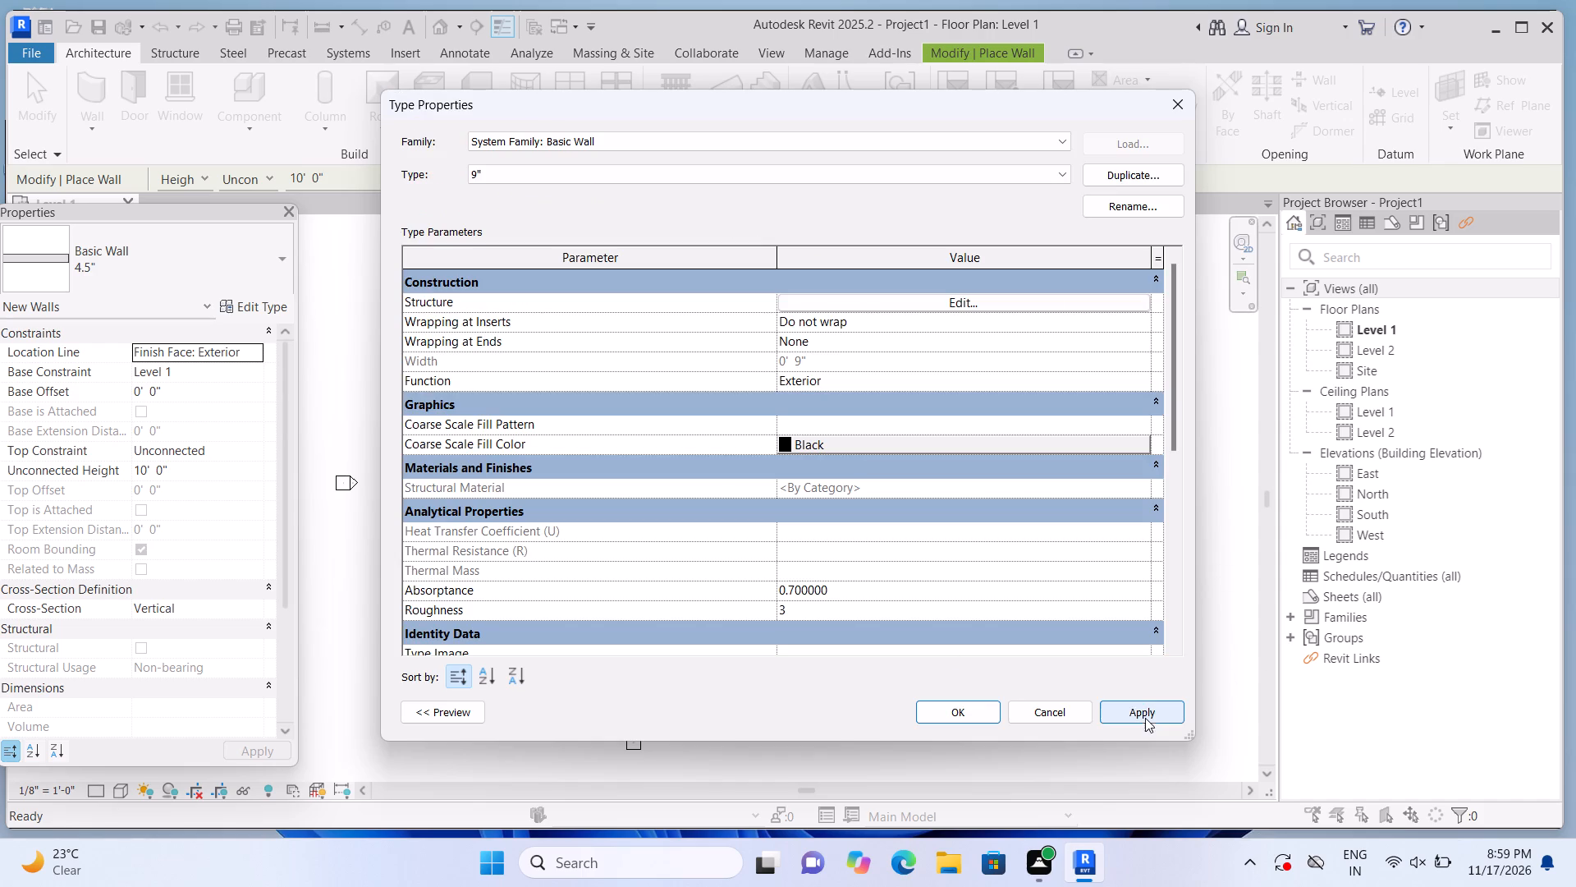
{"action": "left_click", "coordinate": [1143, 715]}
{"action": "left_click", "coordinate": [978, 708]}
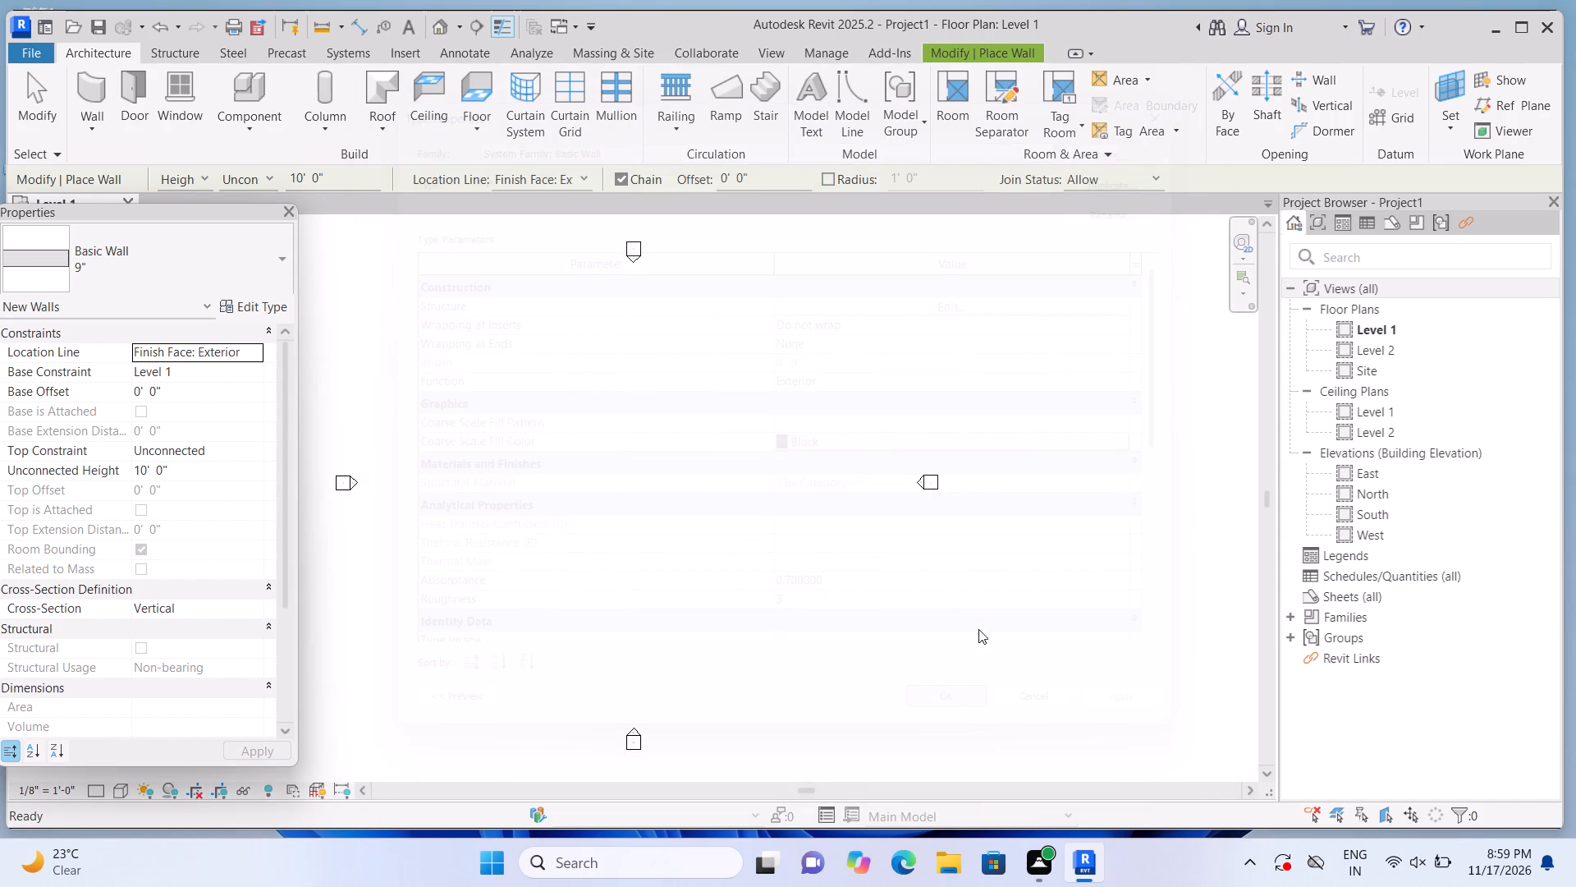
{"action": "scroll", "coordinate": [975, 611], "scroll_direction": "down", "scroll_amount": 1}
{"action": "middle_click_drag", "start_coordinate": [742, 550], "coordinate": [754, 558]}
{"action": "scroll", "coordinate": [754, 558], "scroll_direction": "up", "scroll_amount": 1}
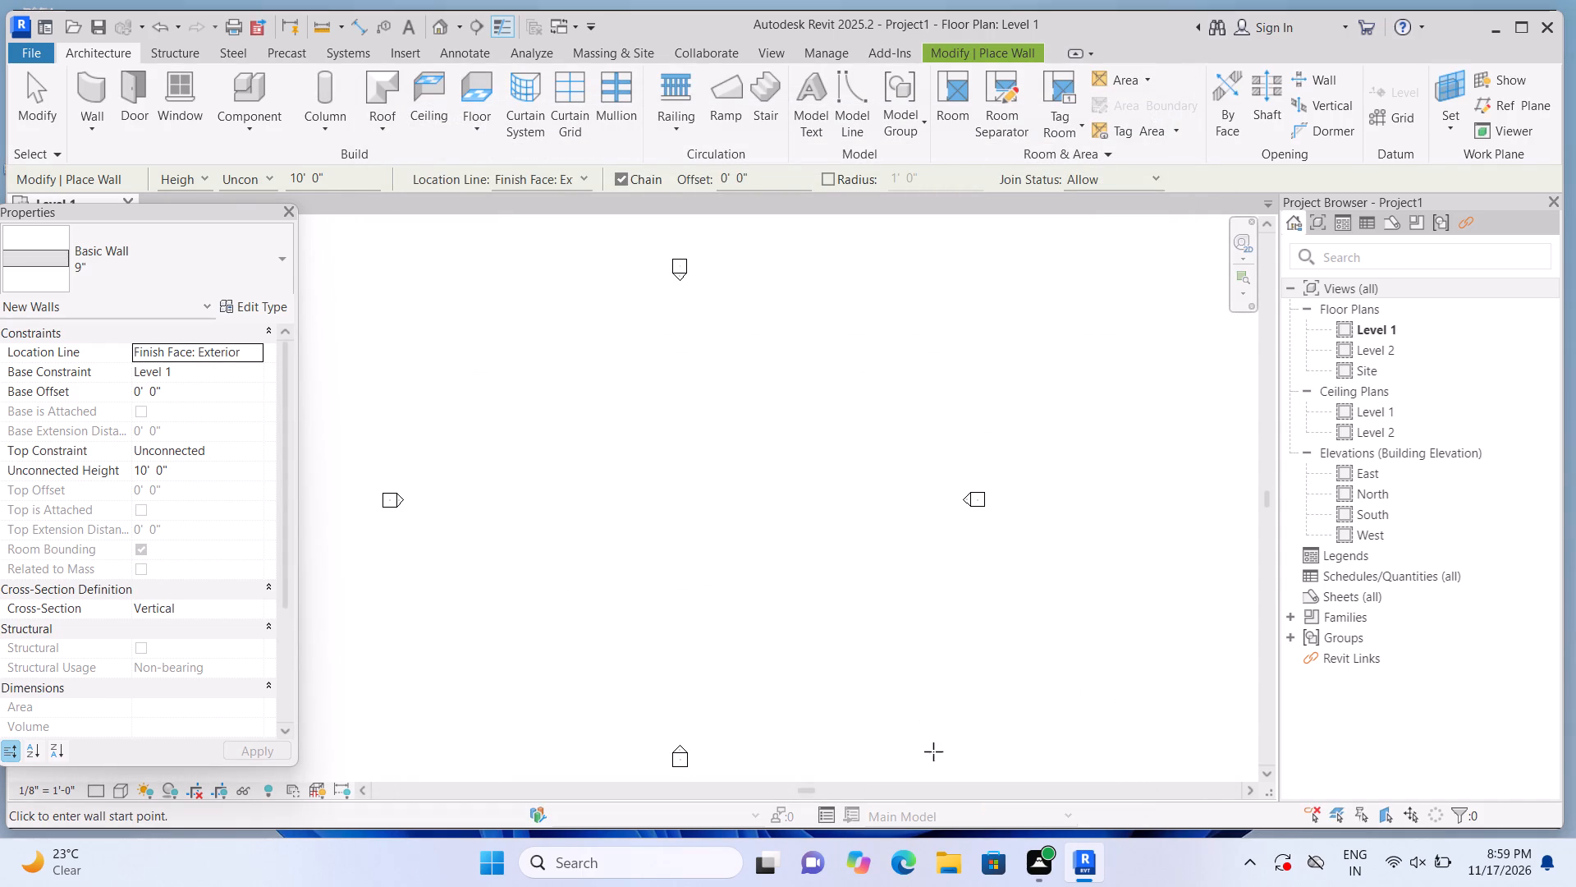
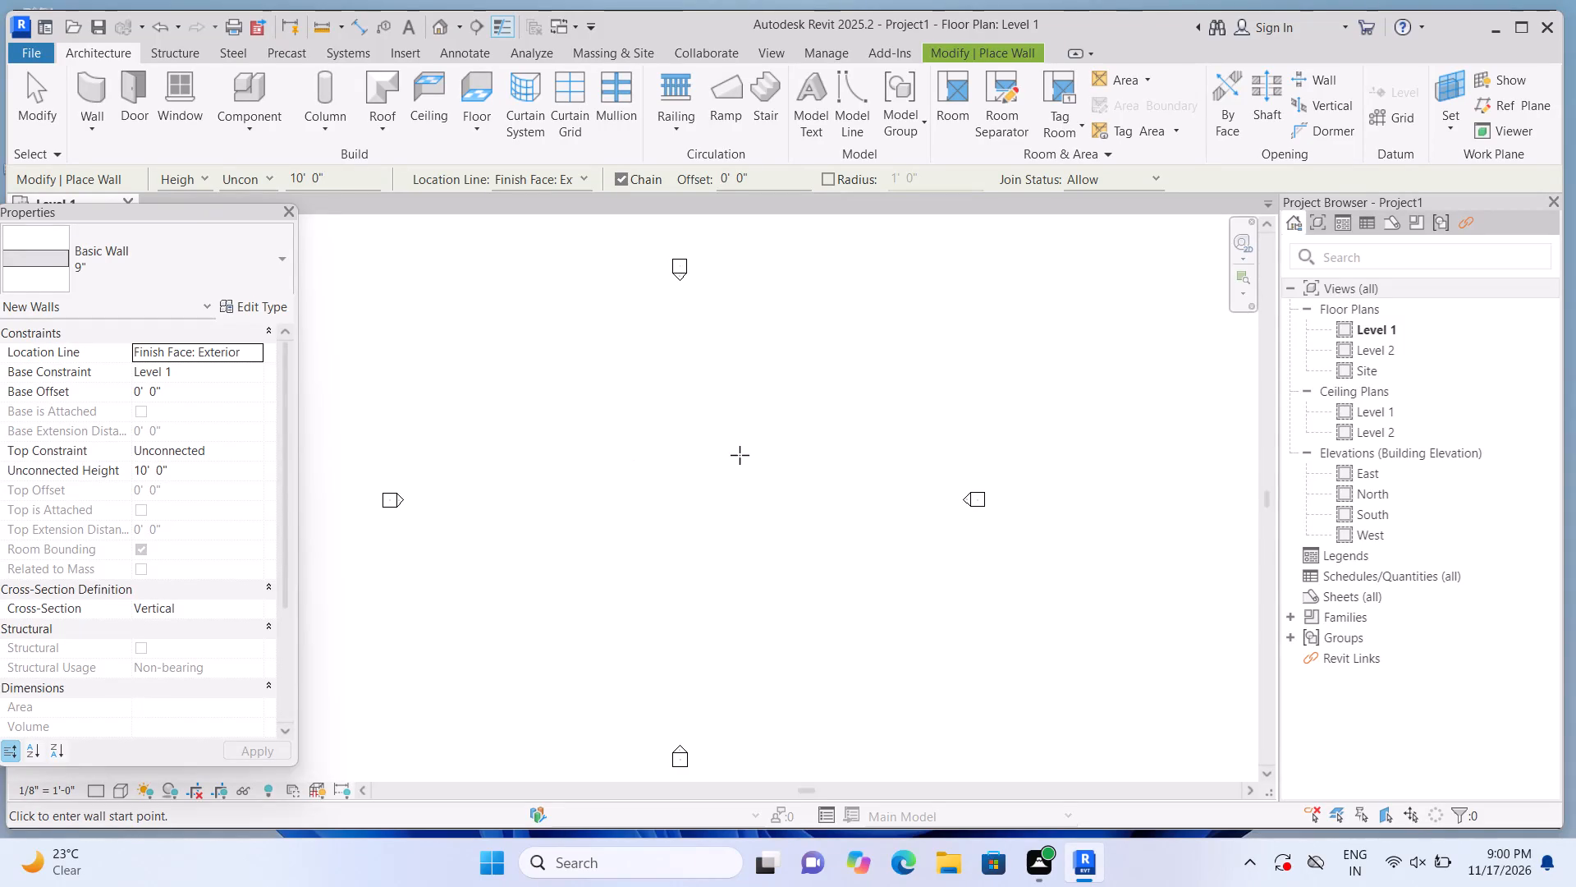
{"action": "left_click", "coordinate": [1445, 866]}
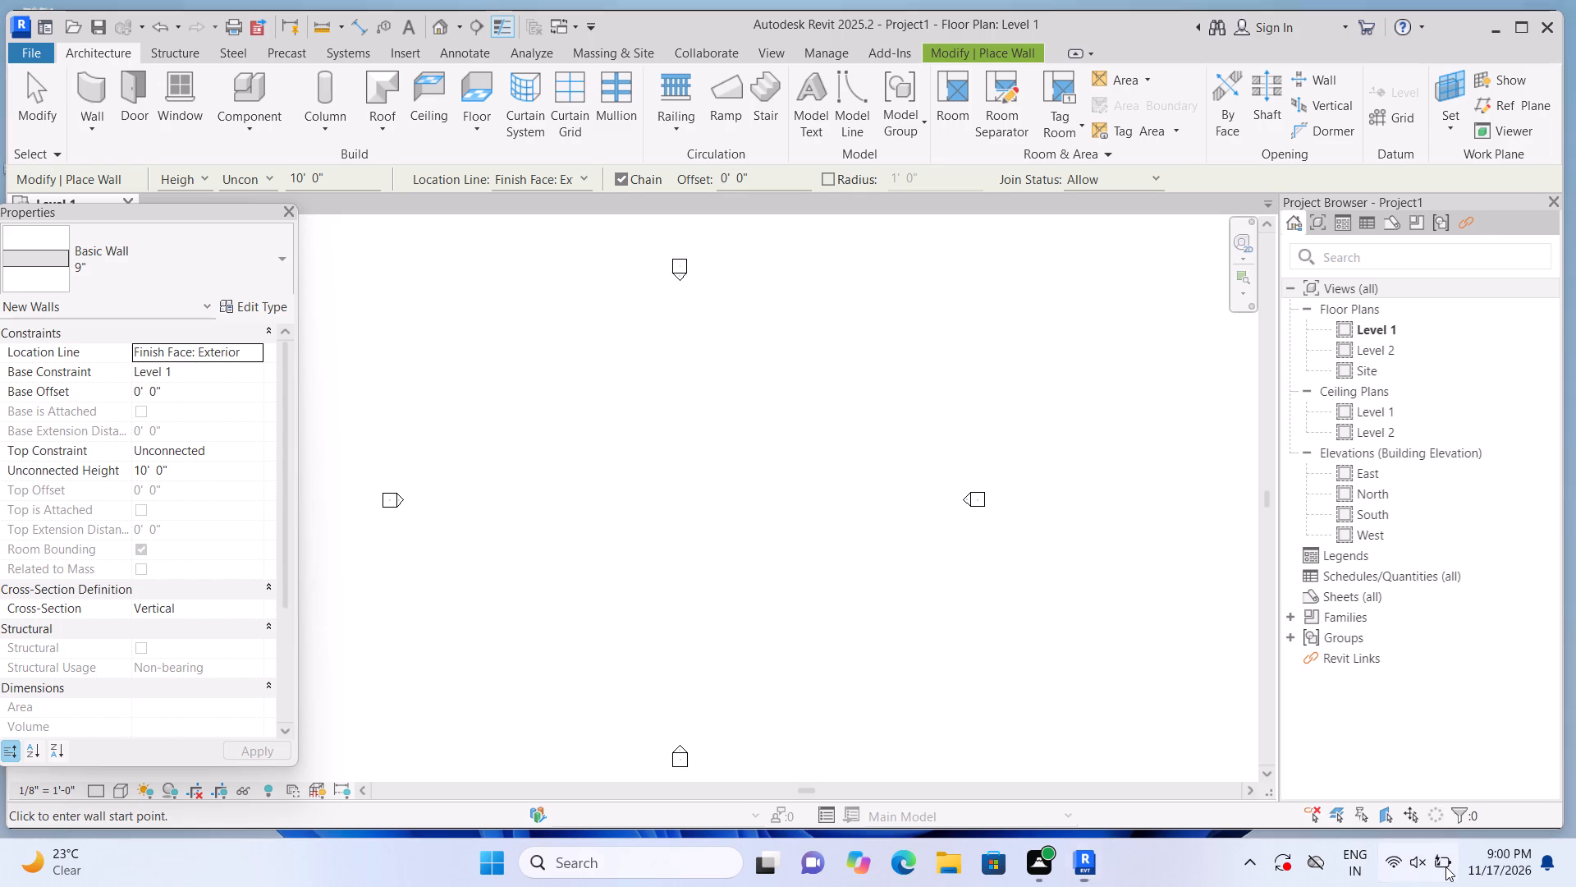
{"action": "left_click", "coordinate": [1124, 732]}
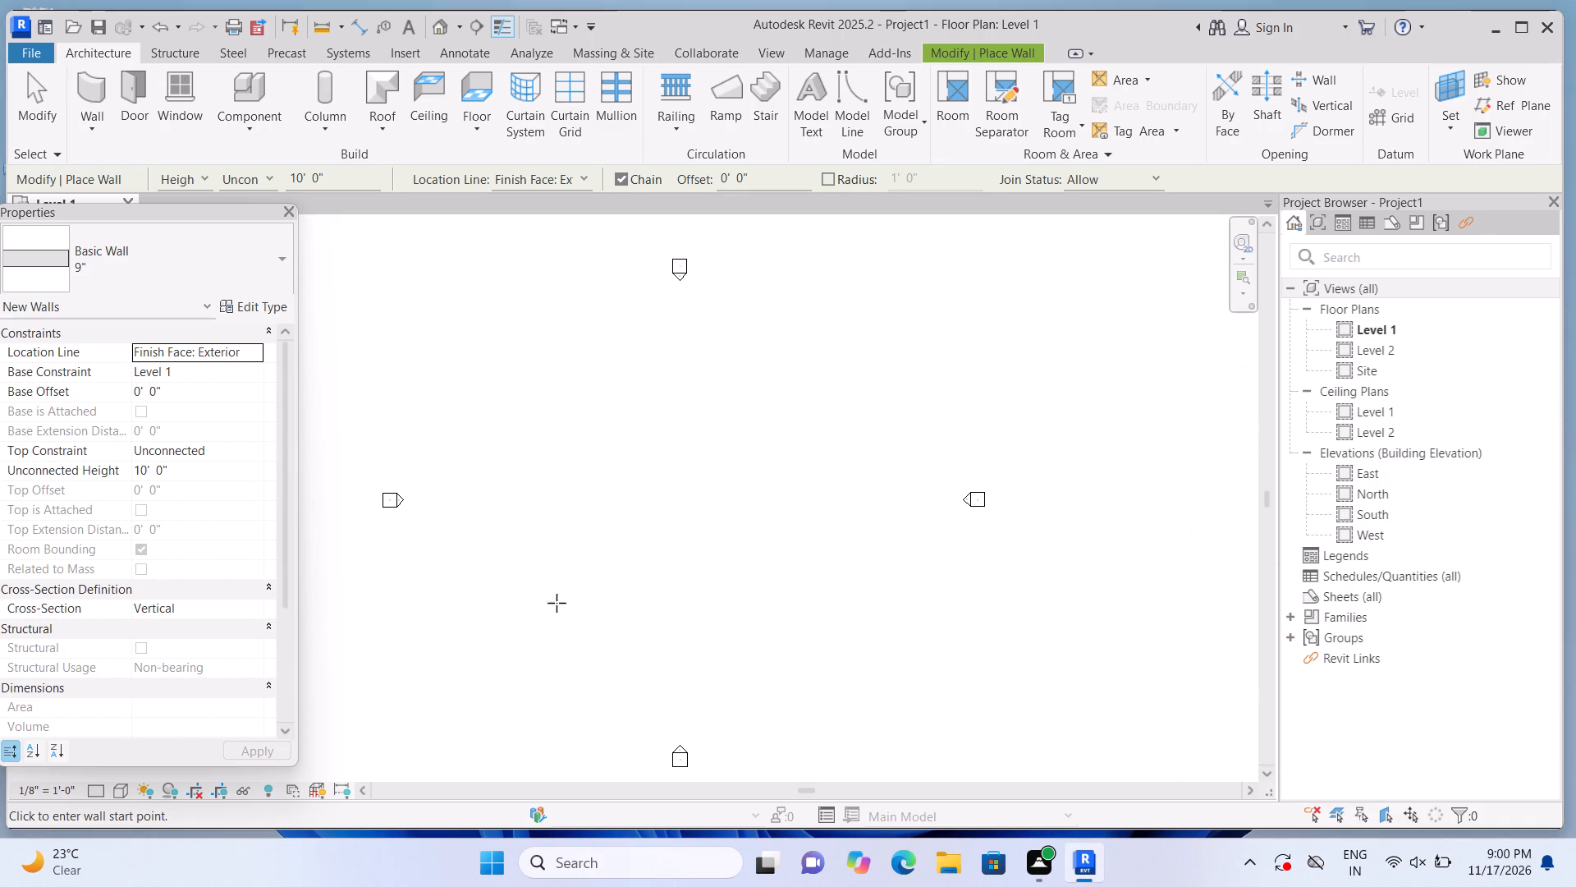
Draw a closed rectangle of chained 9" walls, 45' horizontally by 50' vertically, starting from its lower-left corner between the elevation markers.
{"action": "left_click", "coordinate": [446, 682]}
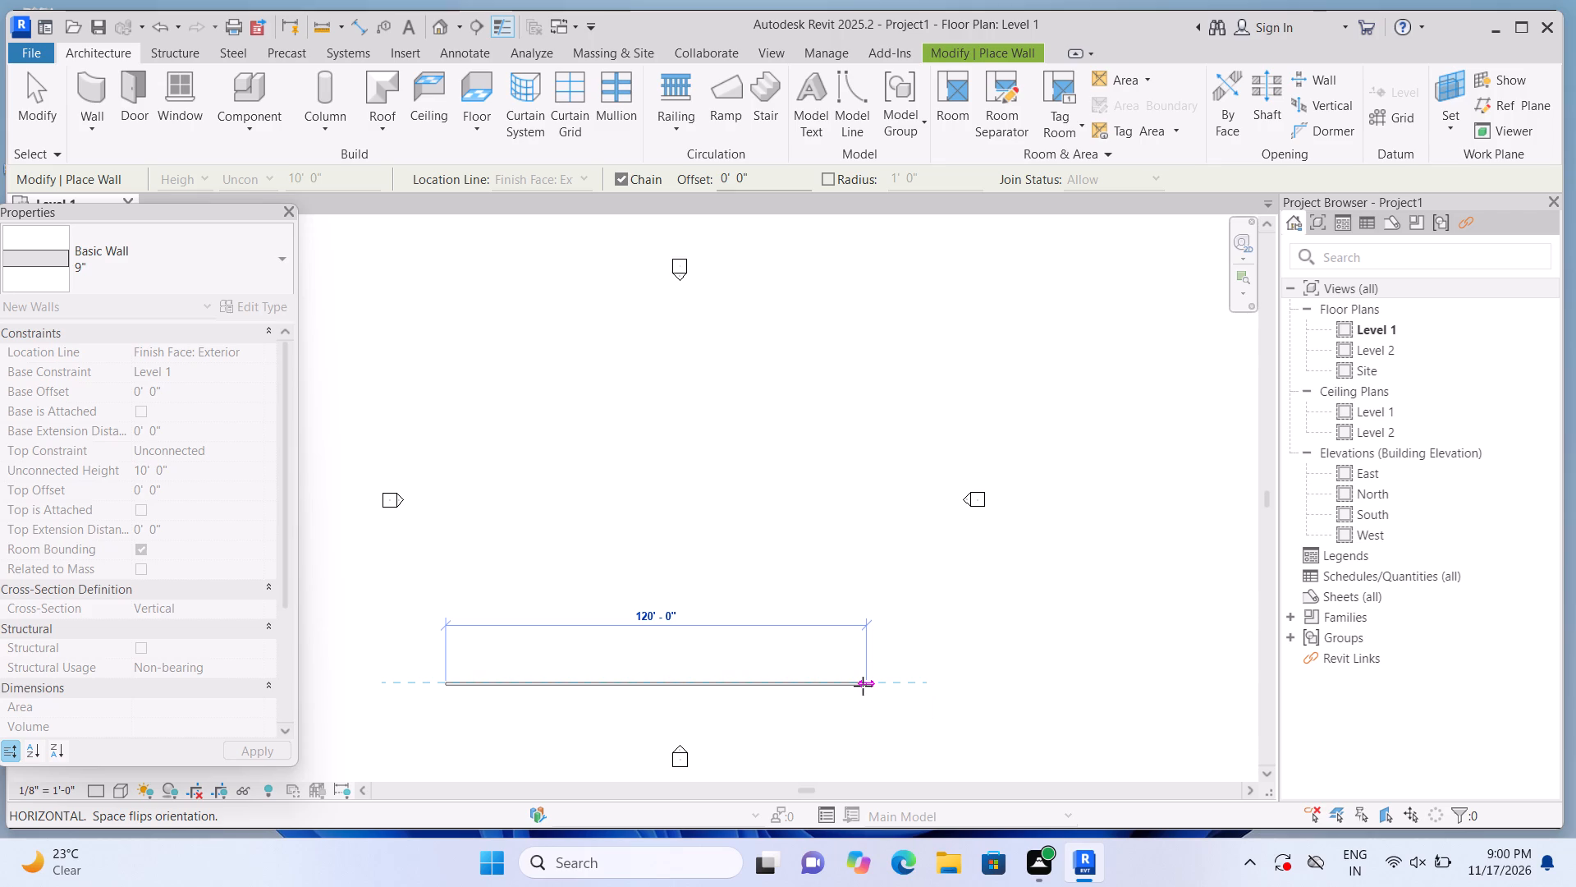
{"action": "type", "text": "38"}
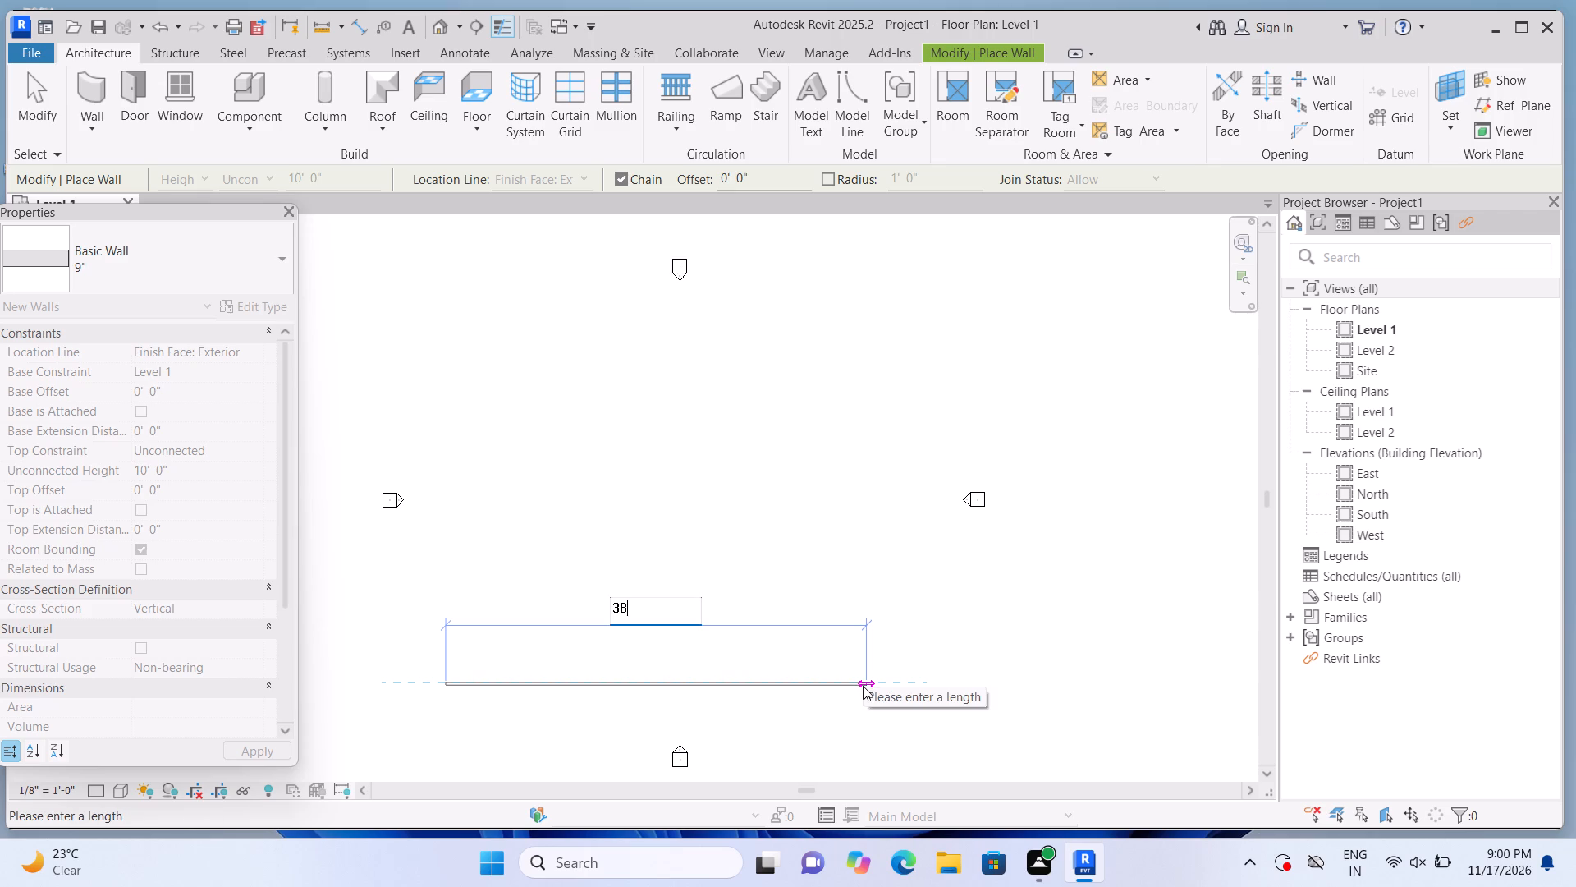
{"action": "key", "text": "apostrophe"}
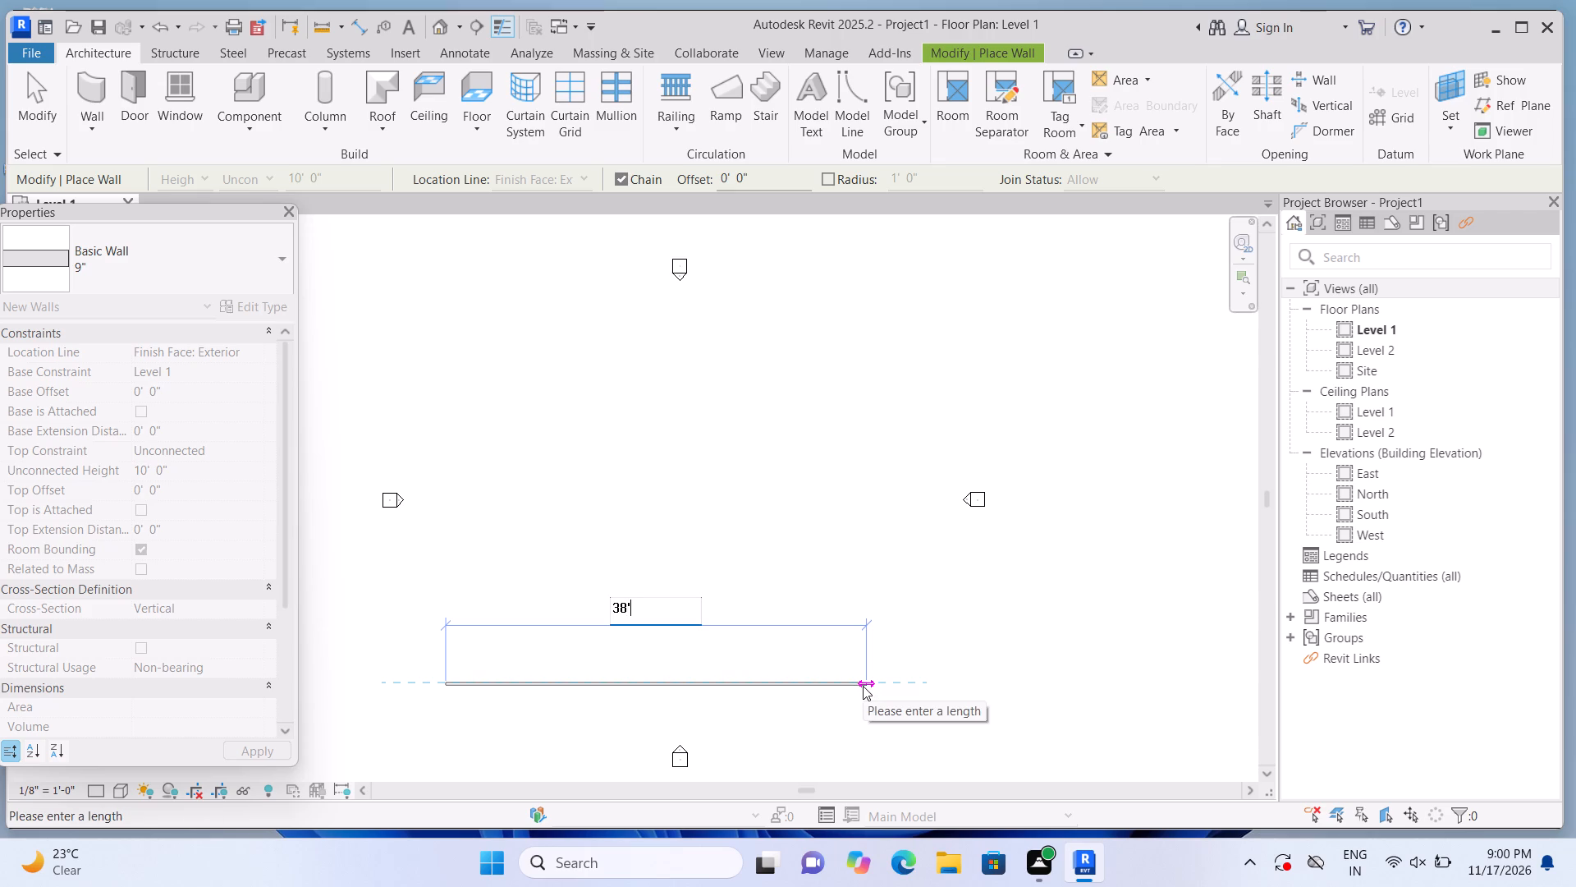
{"action": "key", "text": "BackSpace"}
{"action": "key", "text": "BackSpace"}
{"action": "key", "text": "BackSpace"}
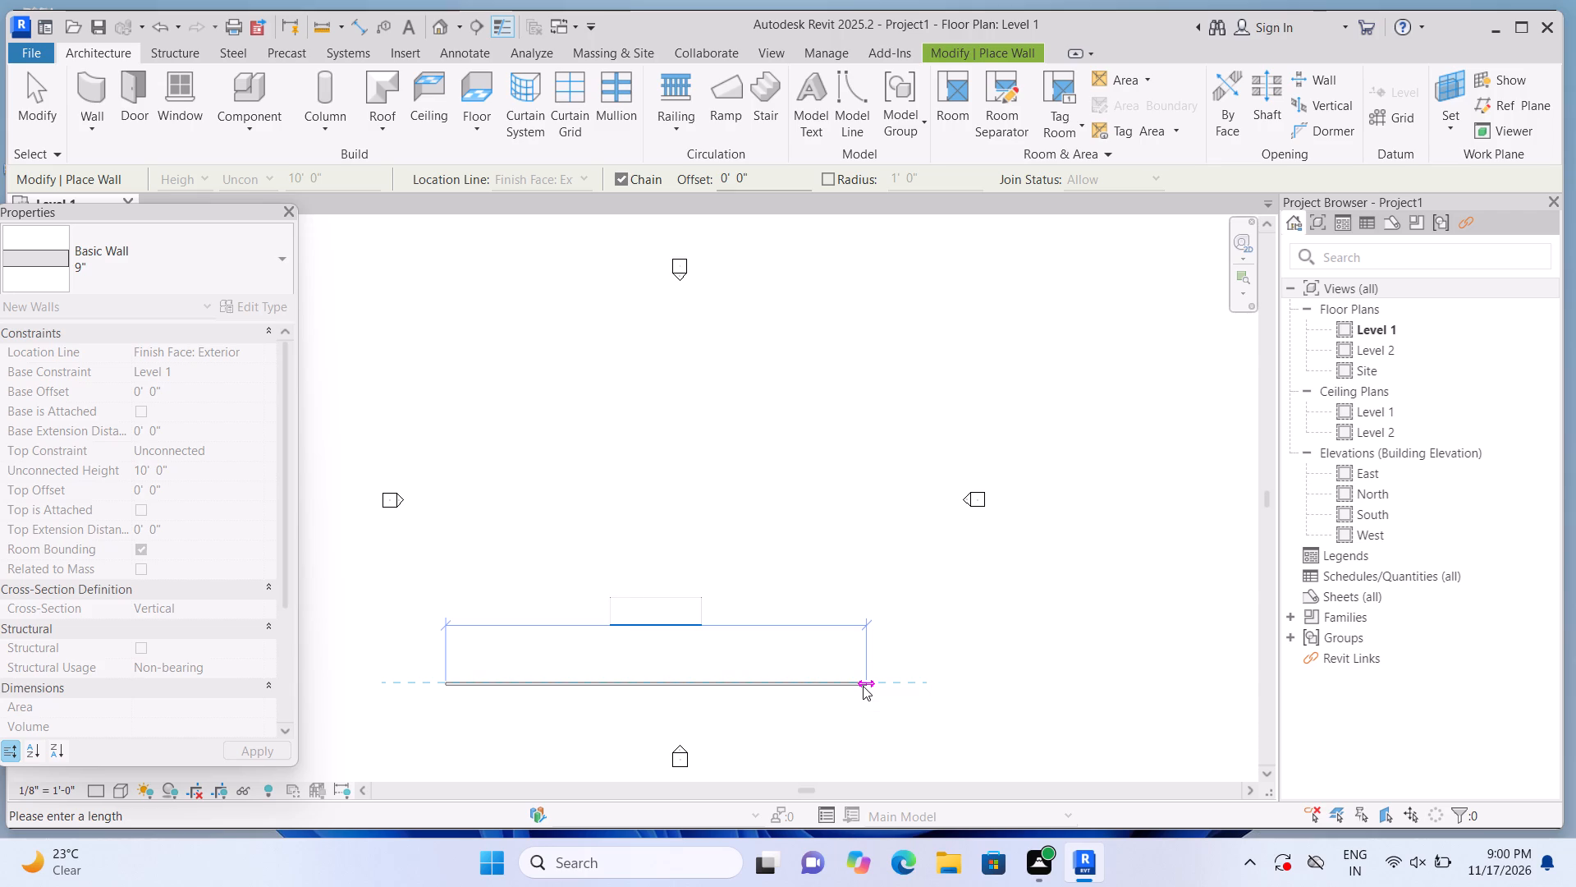
{"action": "key", "text": "4"}
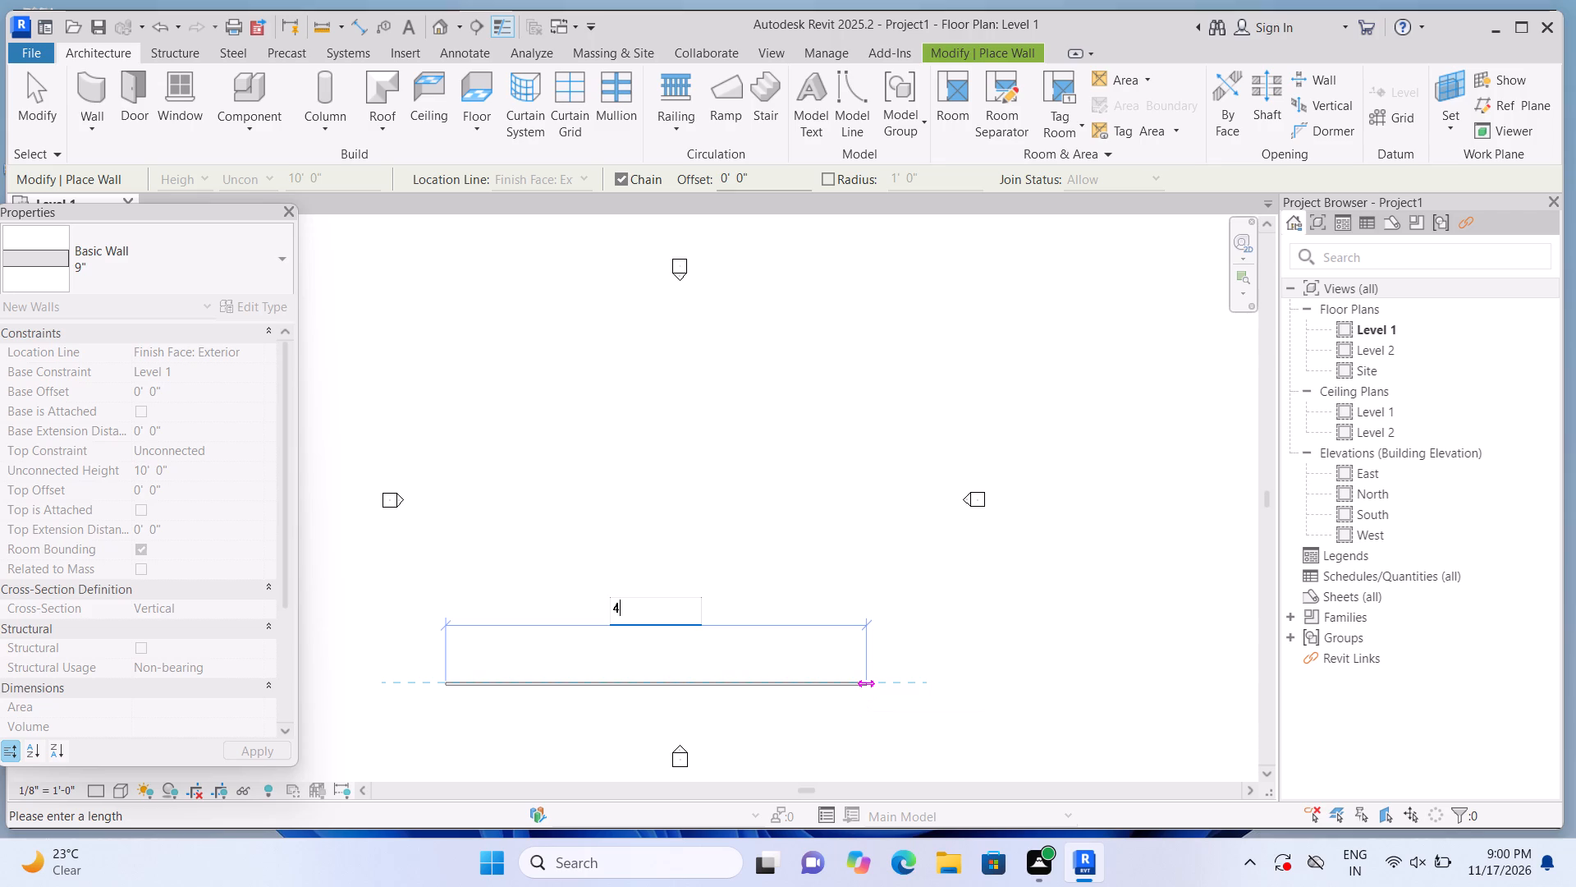
{"action": "type", "text": "5'"}
{"action": "key", "text": "Return"}
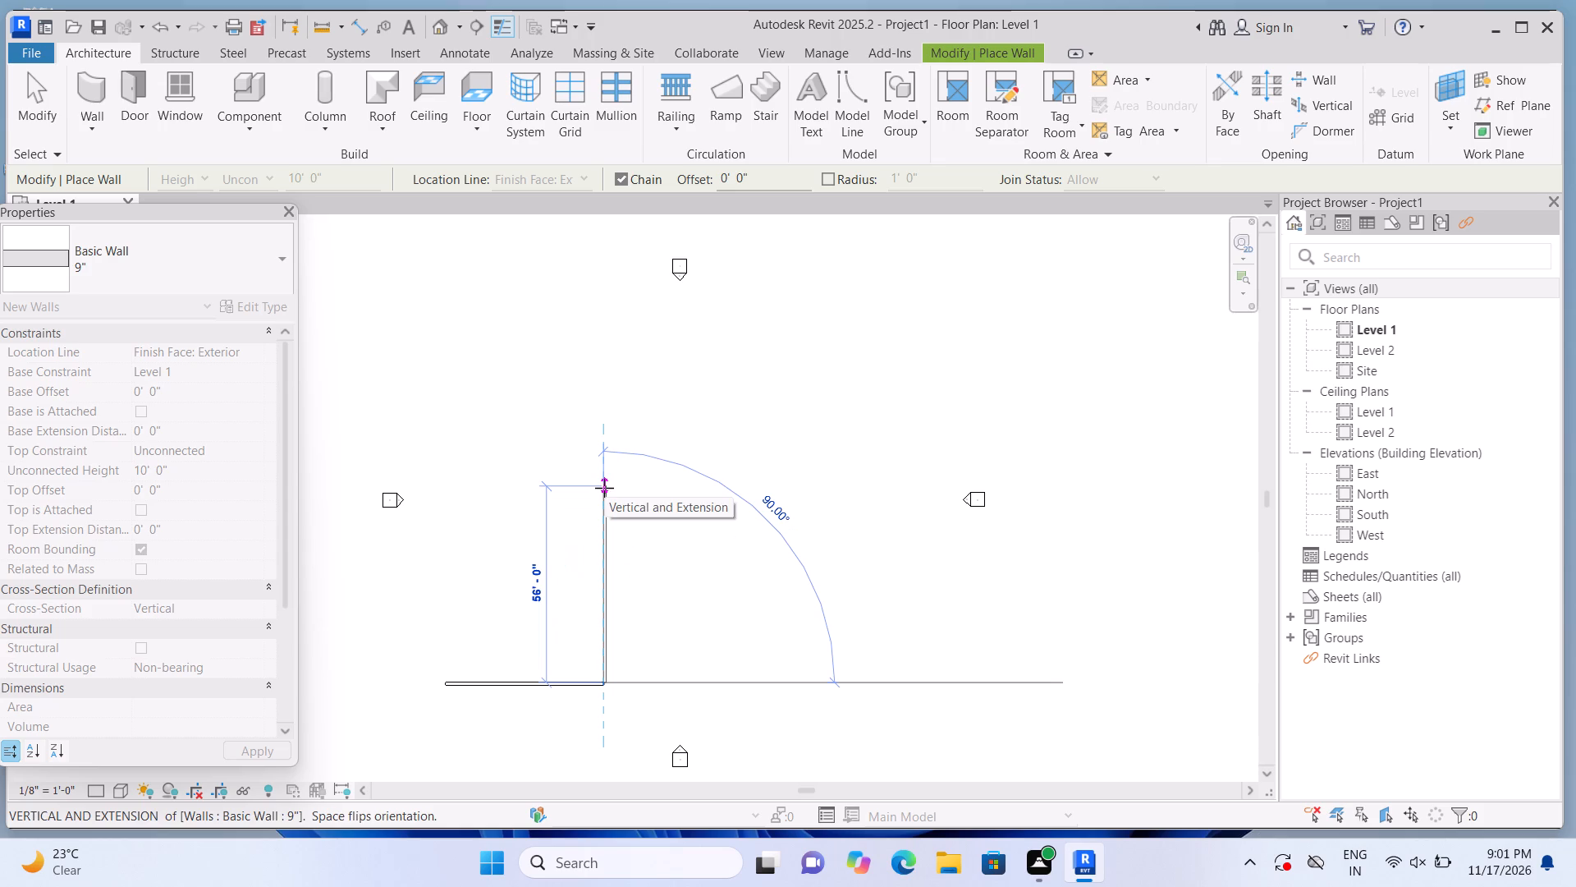
{"action": "type", "text": "50'"}
{"action": "key", "text": "Return"}
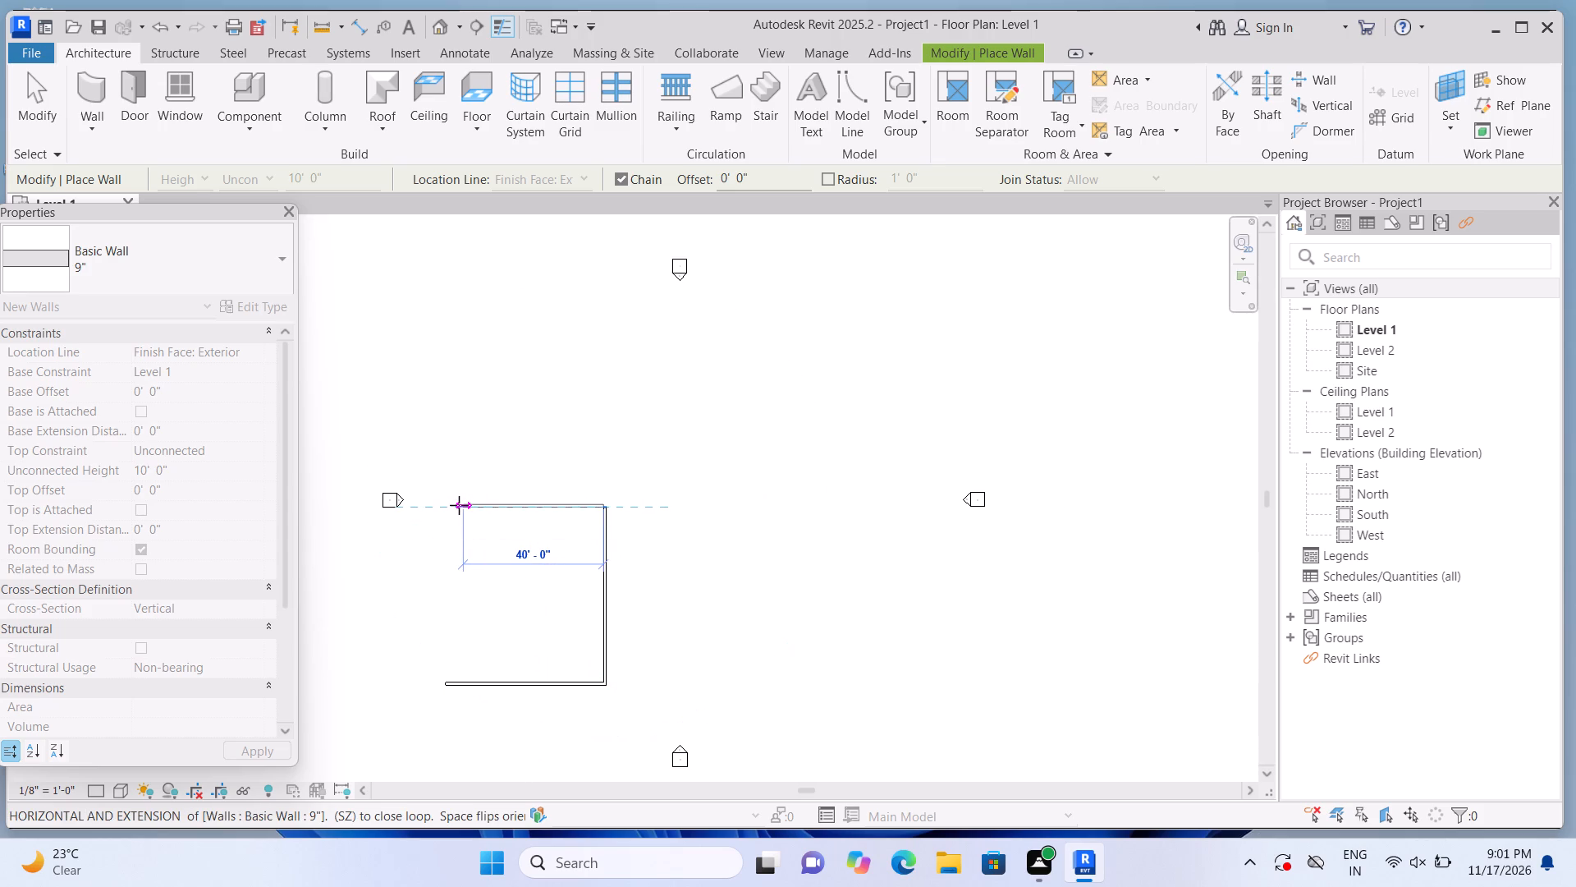
{"action": "type", "text": "45'"}
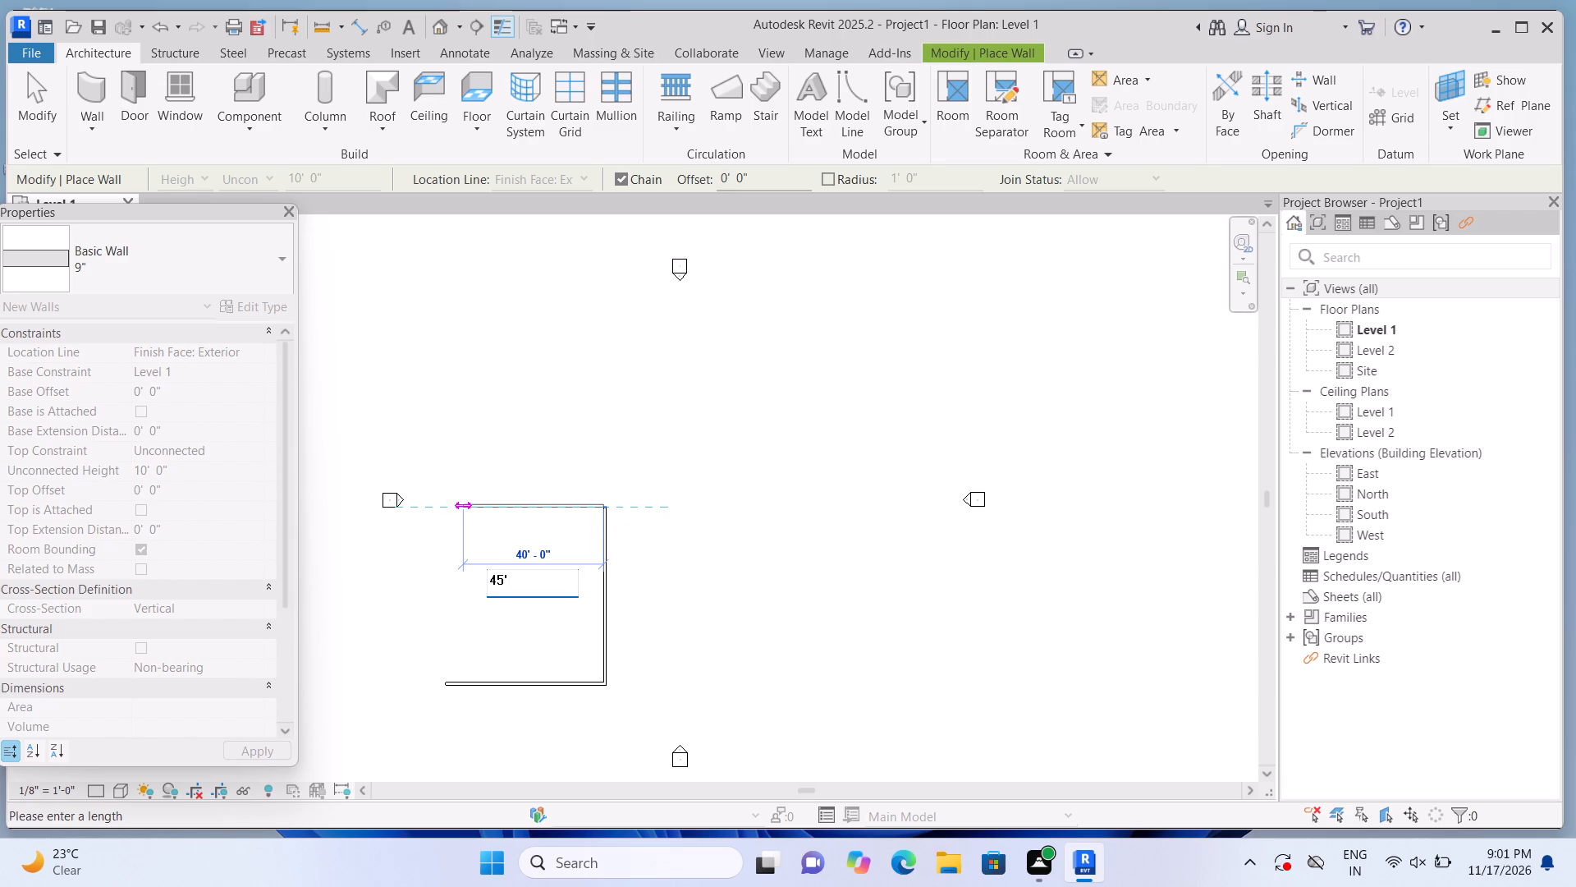
{"action": "key", "text": "Return"}
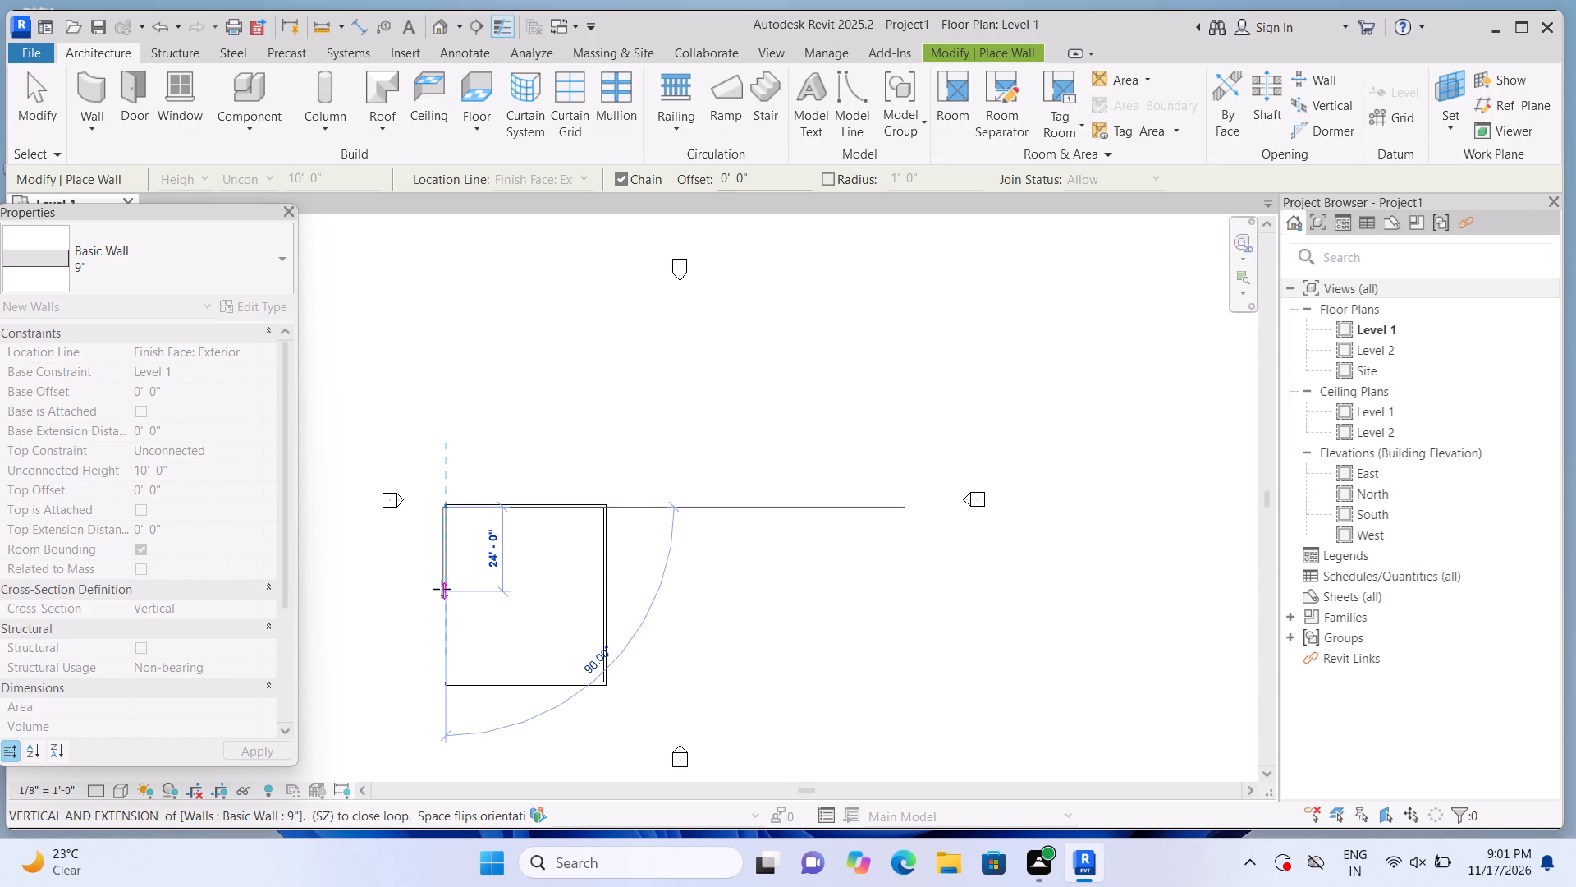
{"action": "type", "text": "50'"}
{"action": "key", "text": "Return"}
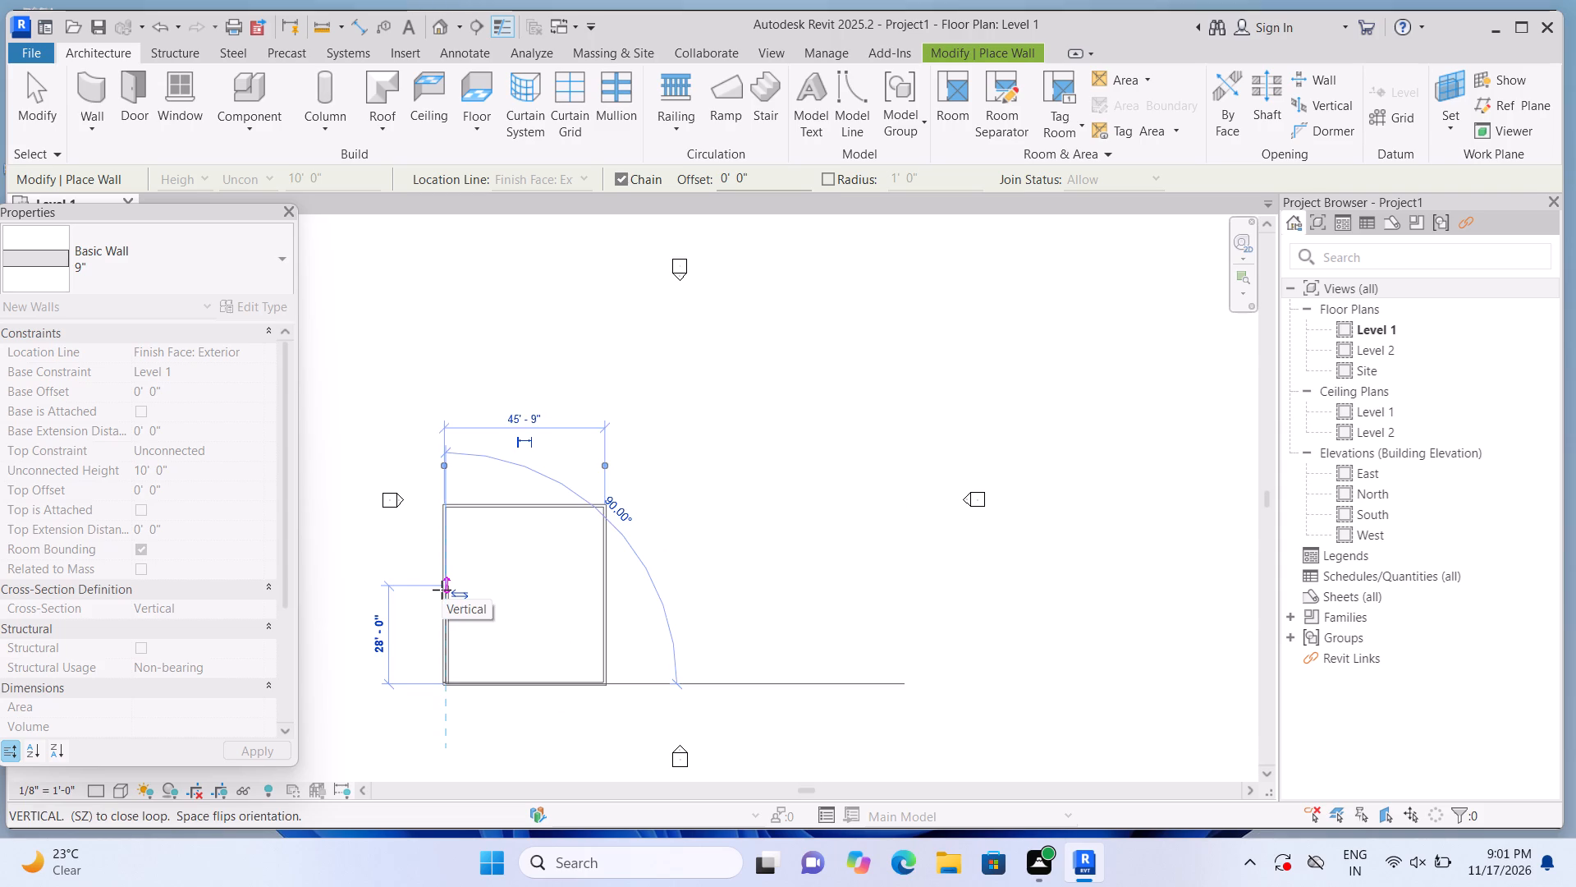
{"action": "key", "text": "Escape"}
End wall placement and select the bottom horizontal wall of the 9" wall rectangle.
{"action": "scroll", "coordinate": [560, 602], "scroll_direction": "up", "scroll_amount": 3}
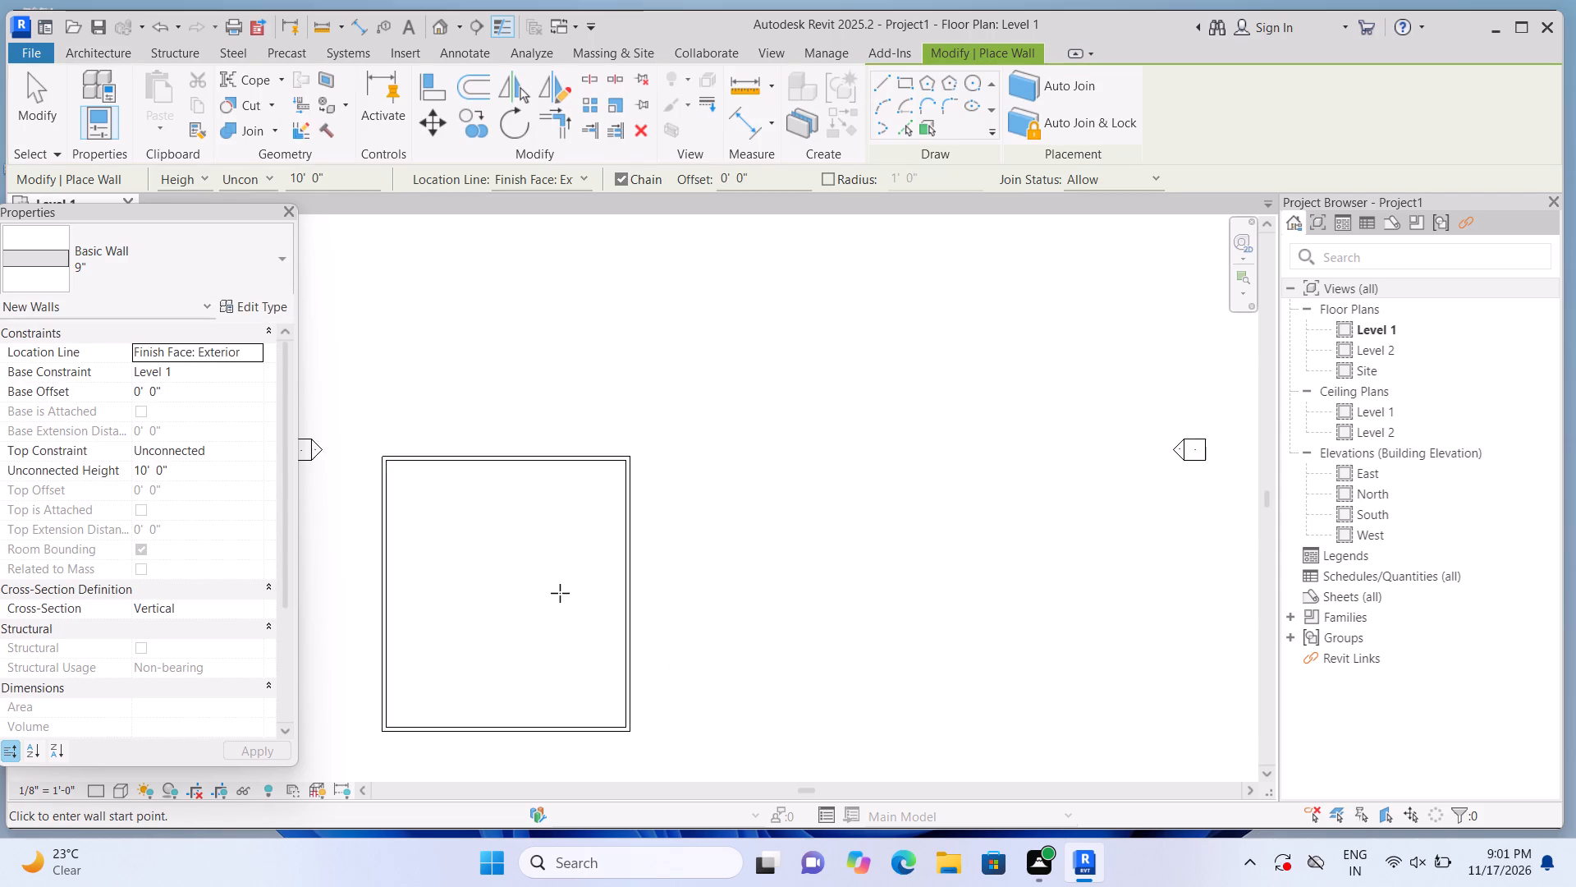
{"action": "scroll", "coordinate": [560, 593], "scroll_direction": "up", "scroll_amount": 2}
{"action": "scroll", "coordinate": [563, 597], "scroll_direction": "down", "scroll_amount": 3}
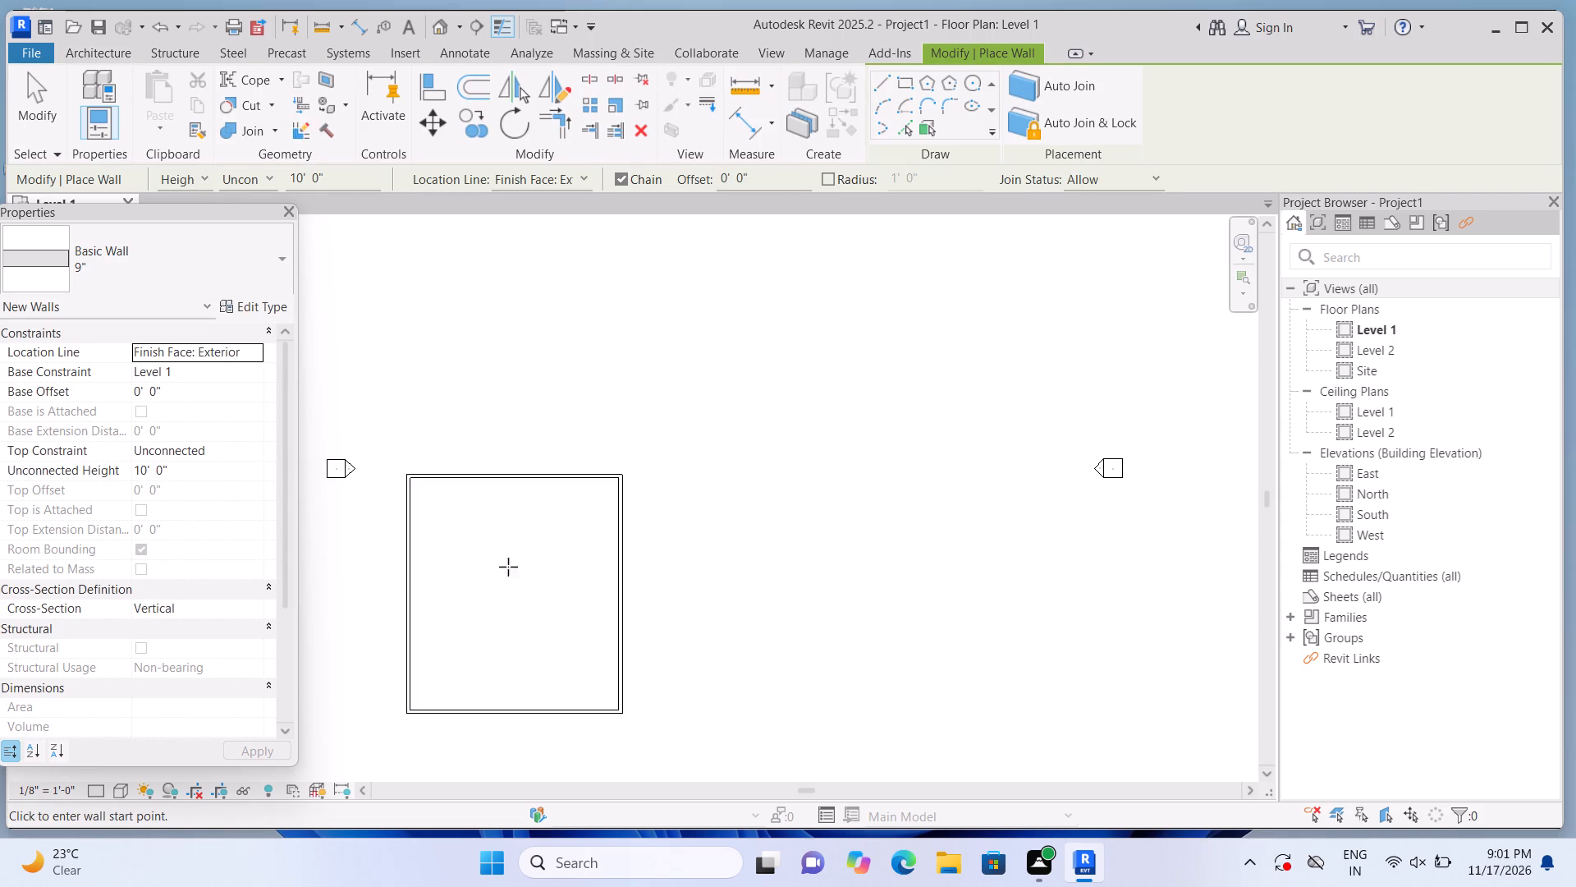
{"action": "scroll", "coordinate": [383, 574], "scroll_direction": "down", "scroll_amount": 3}
{"action": "scroll", "coordinate": [369, 587], "scroll_direction": "up", "scroll_amount": 8}
{"action": "scroll", "coordinate": [512, 581], "scroll_direction": "down", "scroll_amount": 3}
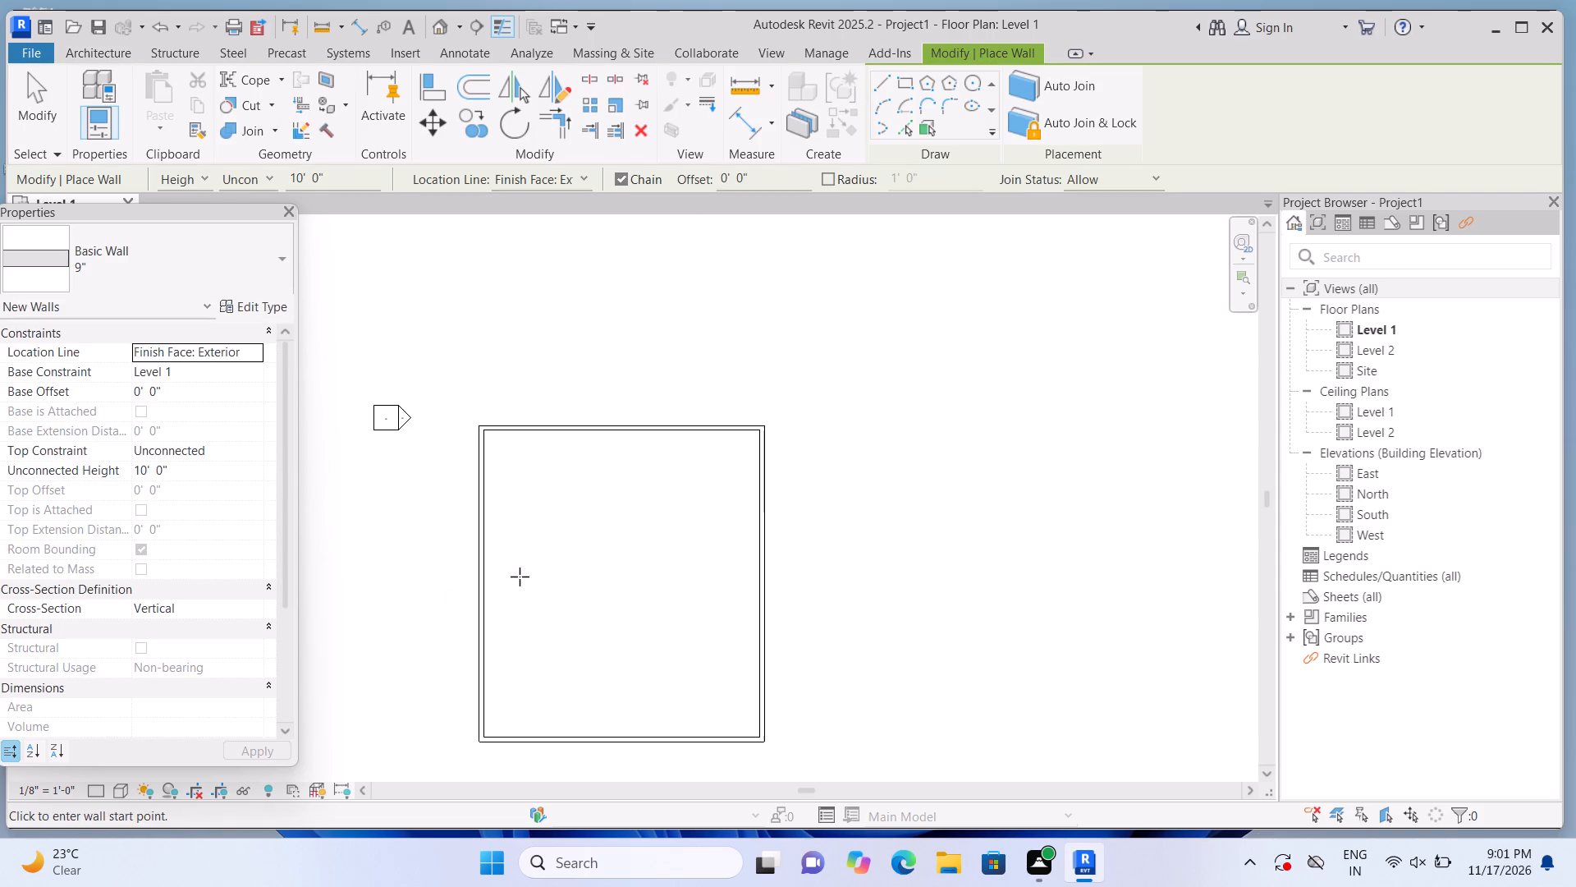
{"action": "middle_click_drag", "start_coordinate": [520, 576], "coordinate": [629, 524]}
{"action": "scroll", "coordinate": [655, 536], "scroll_direction": "up", "scroll_amount": 2}
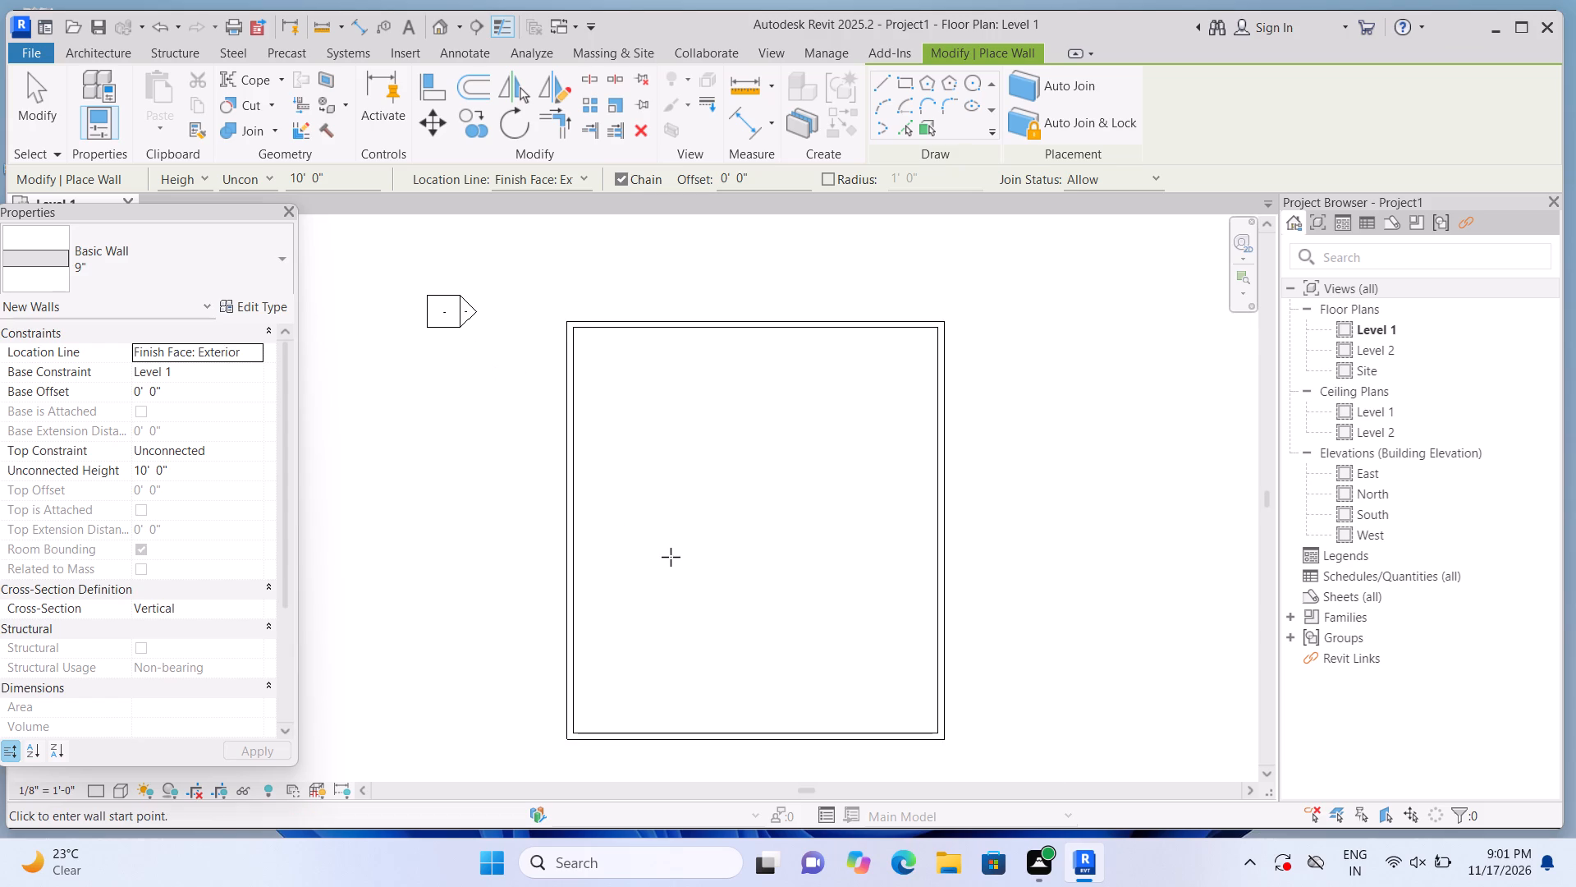
{"action": "scroll", "coordinate": [676, 558], "scroll_direction": "down", "scroll_amount": 2}
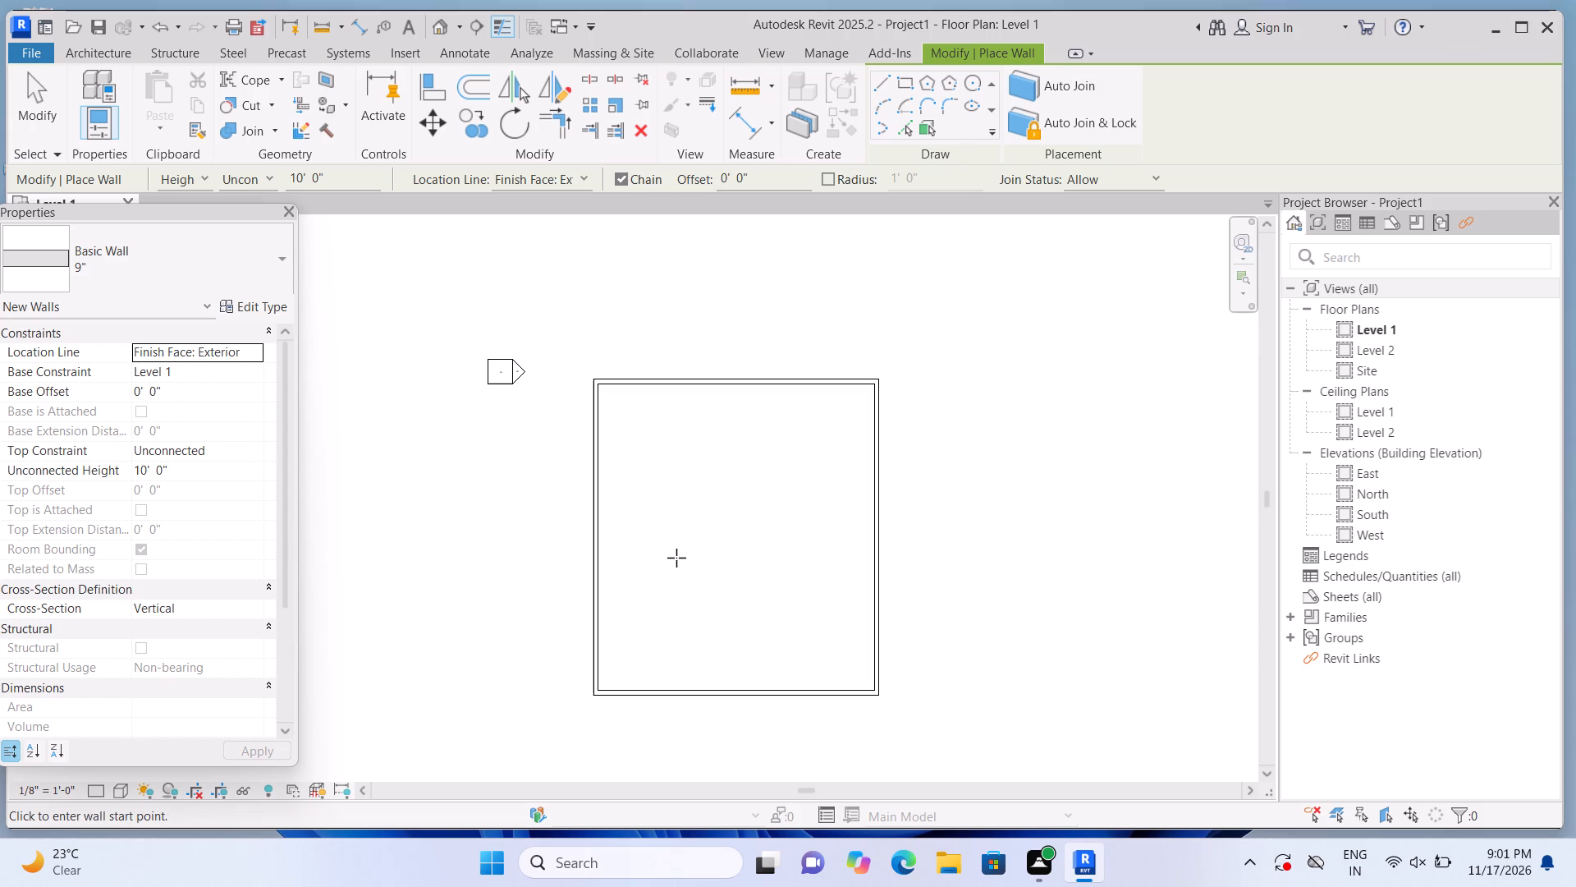
{"action": "scroll", "coordinate": [720, 632], "scroll_direction": "up", "scroll_amount": 2}
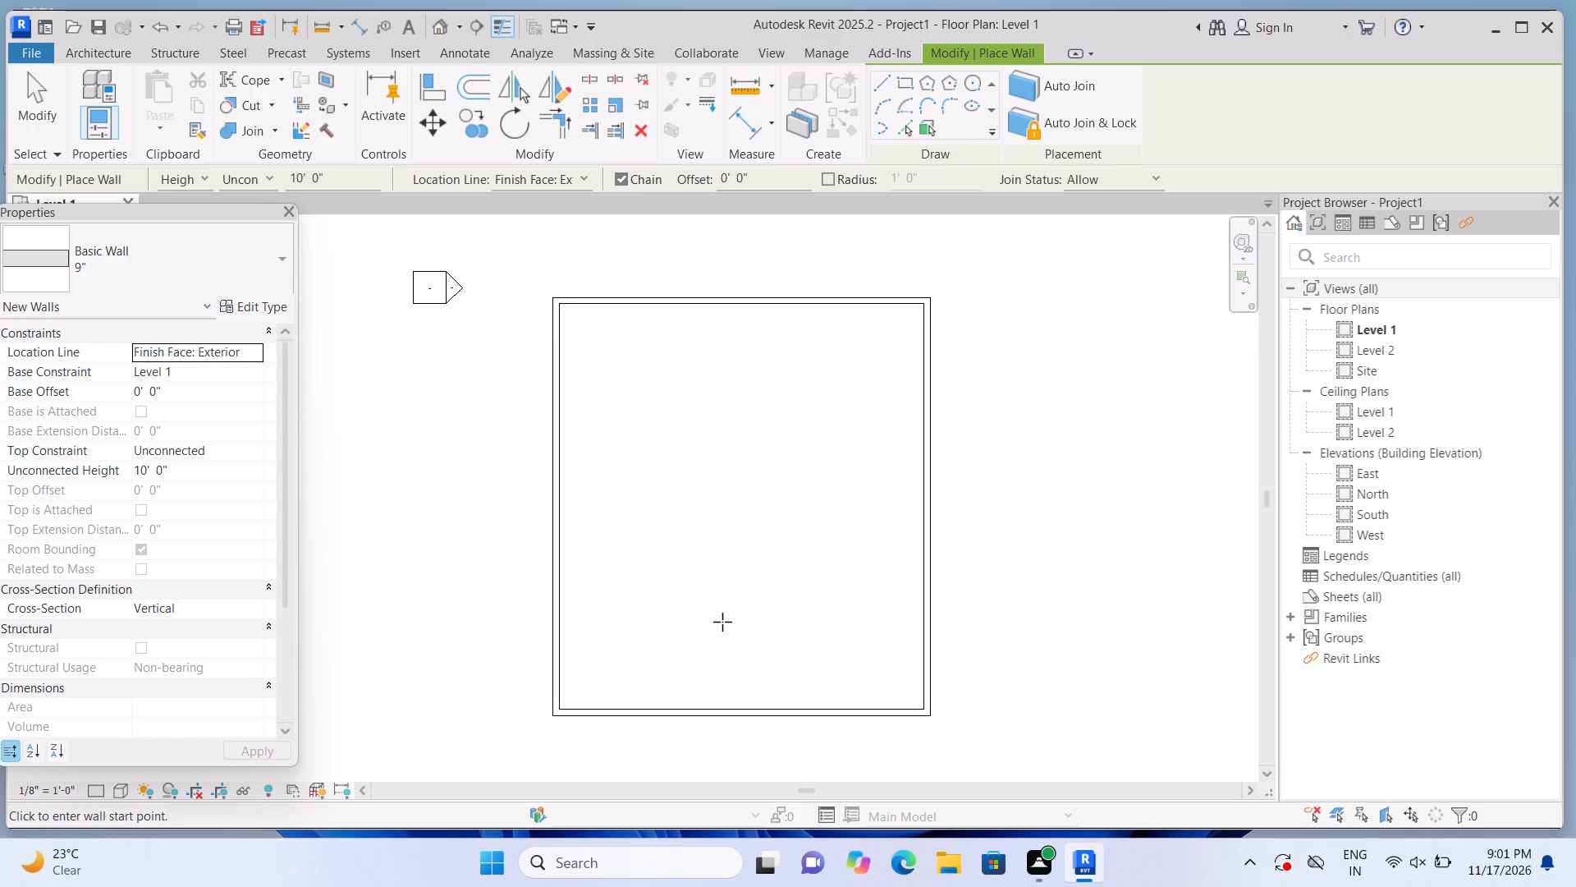
{"action": "key", "text": "Escape"}
{"action": "left_click", "coordinate": [735, 701]}
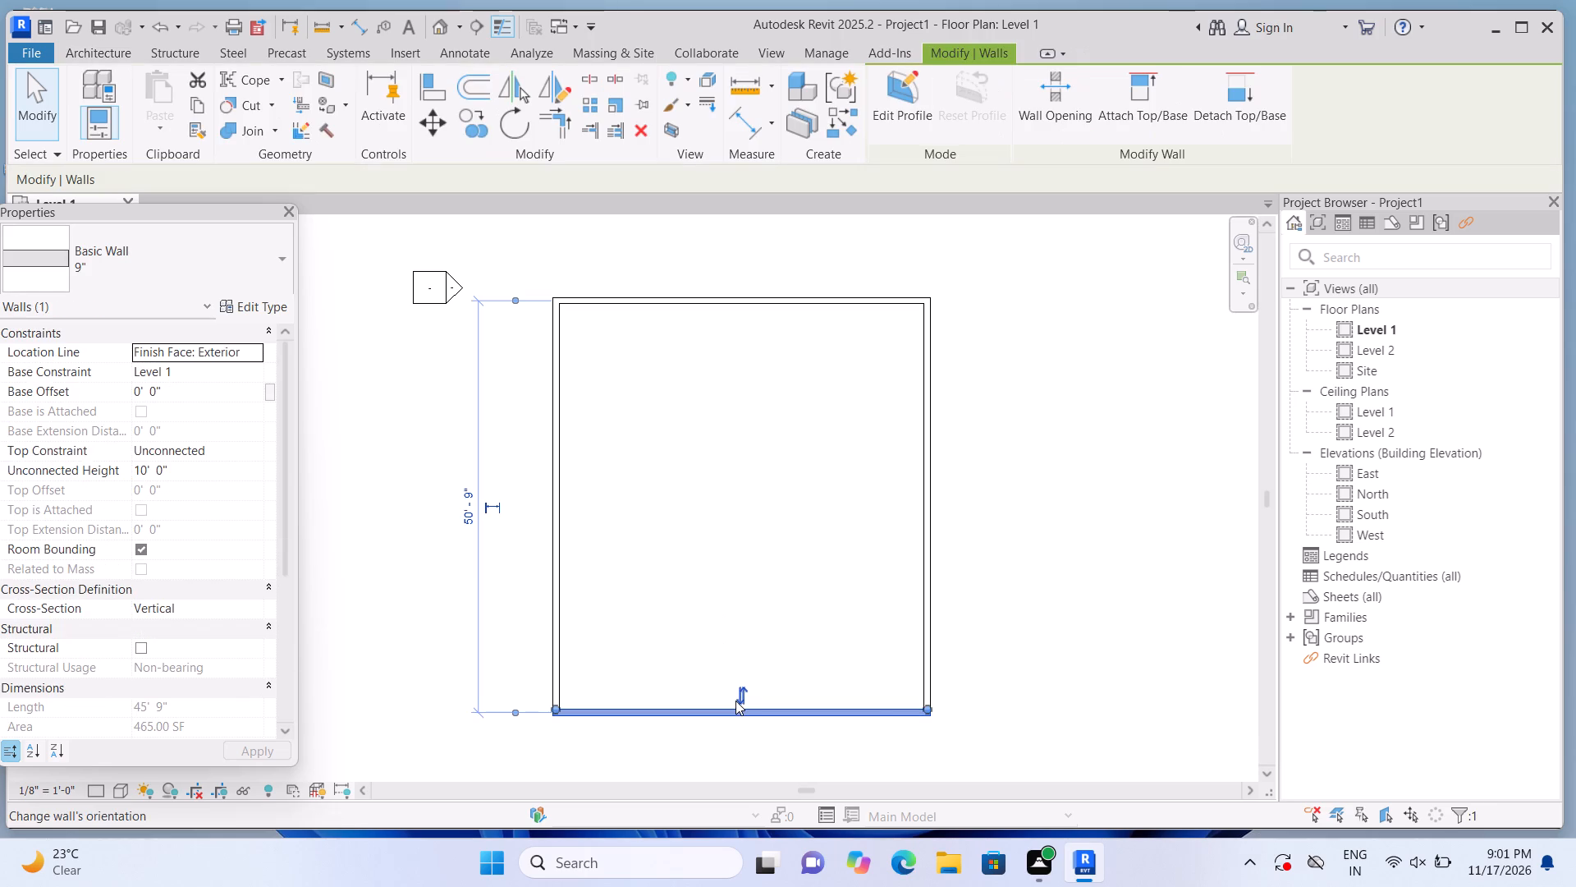
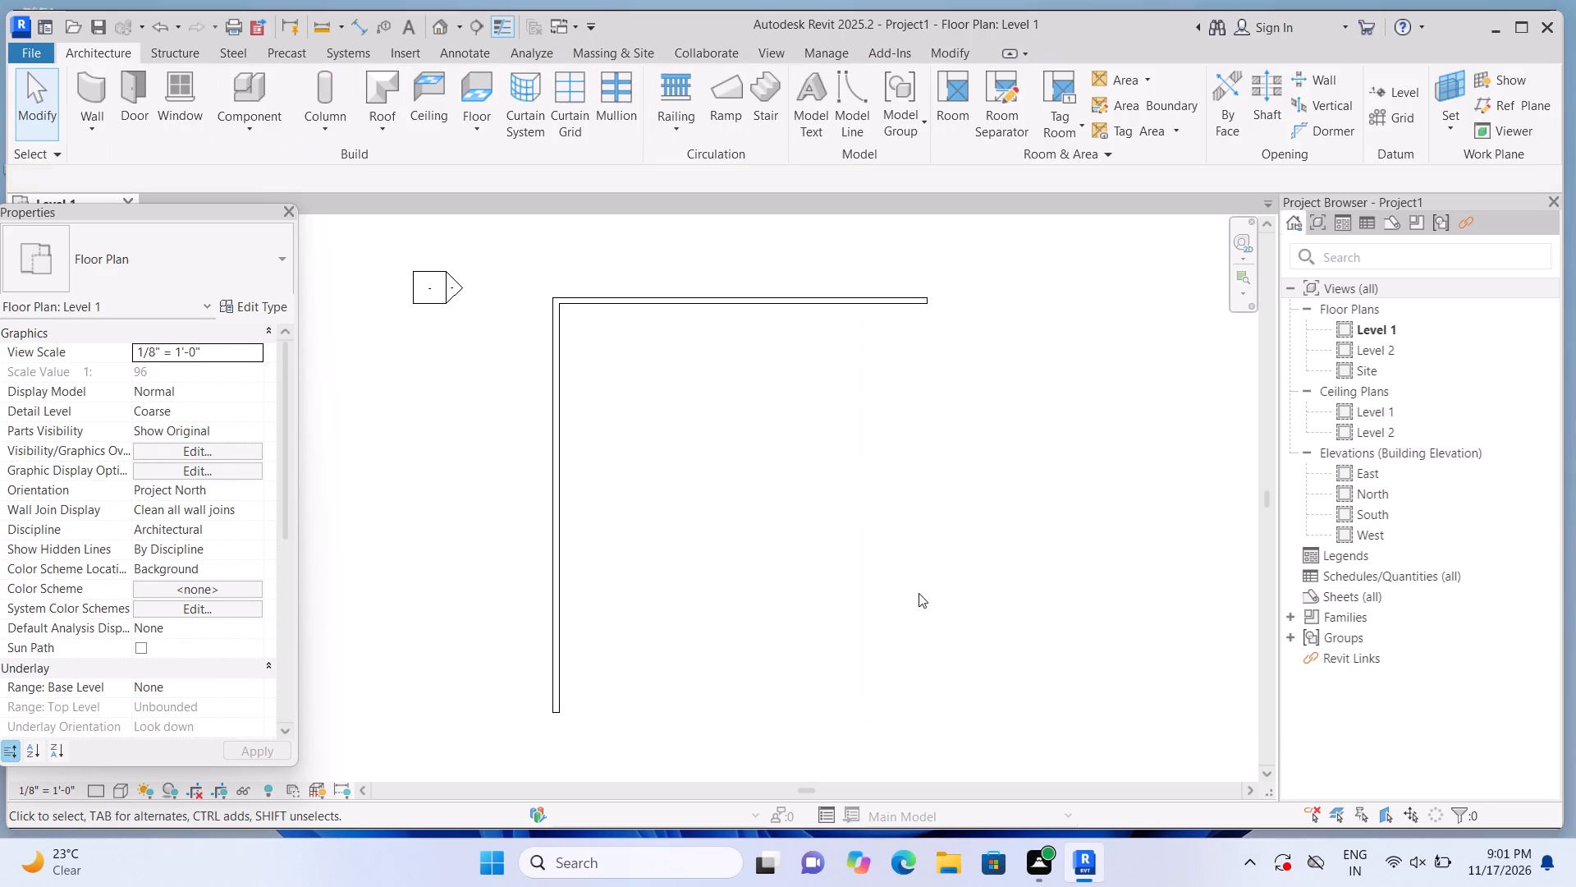
Draw a 45' horizontal 9" wall from the lower end of the left vertical wall toward the right.
{"action": "left_click", "coordinate": [93, 76]}
{"action": "left_click", "coordinate": [551, 720]}
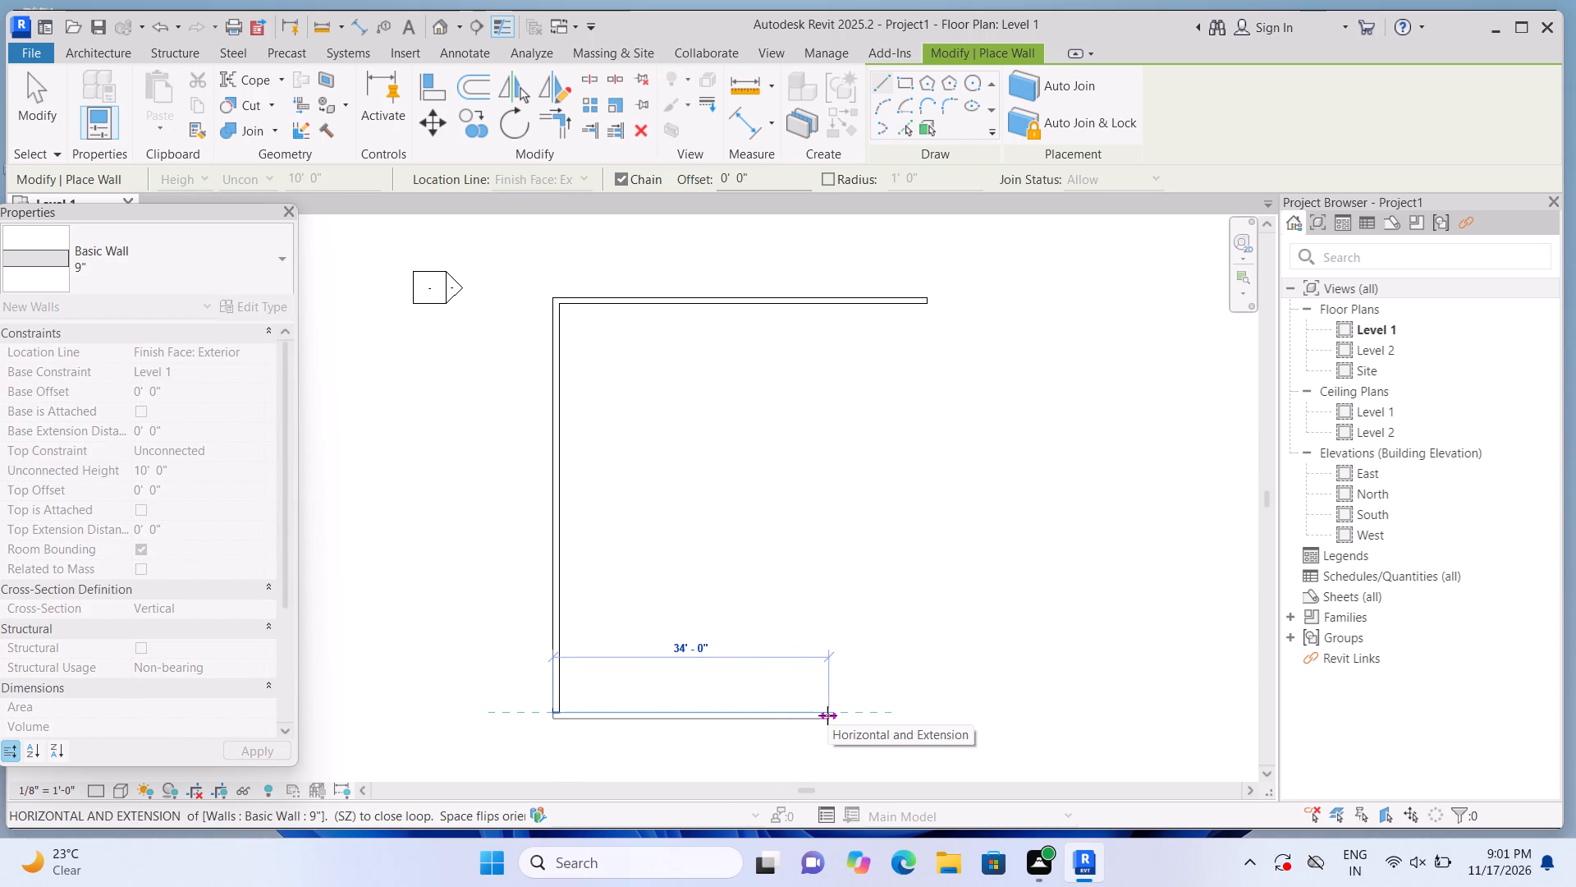
{"action": "type", "text": "45'"}
{"action": "key", "text": "Return"}
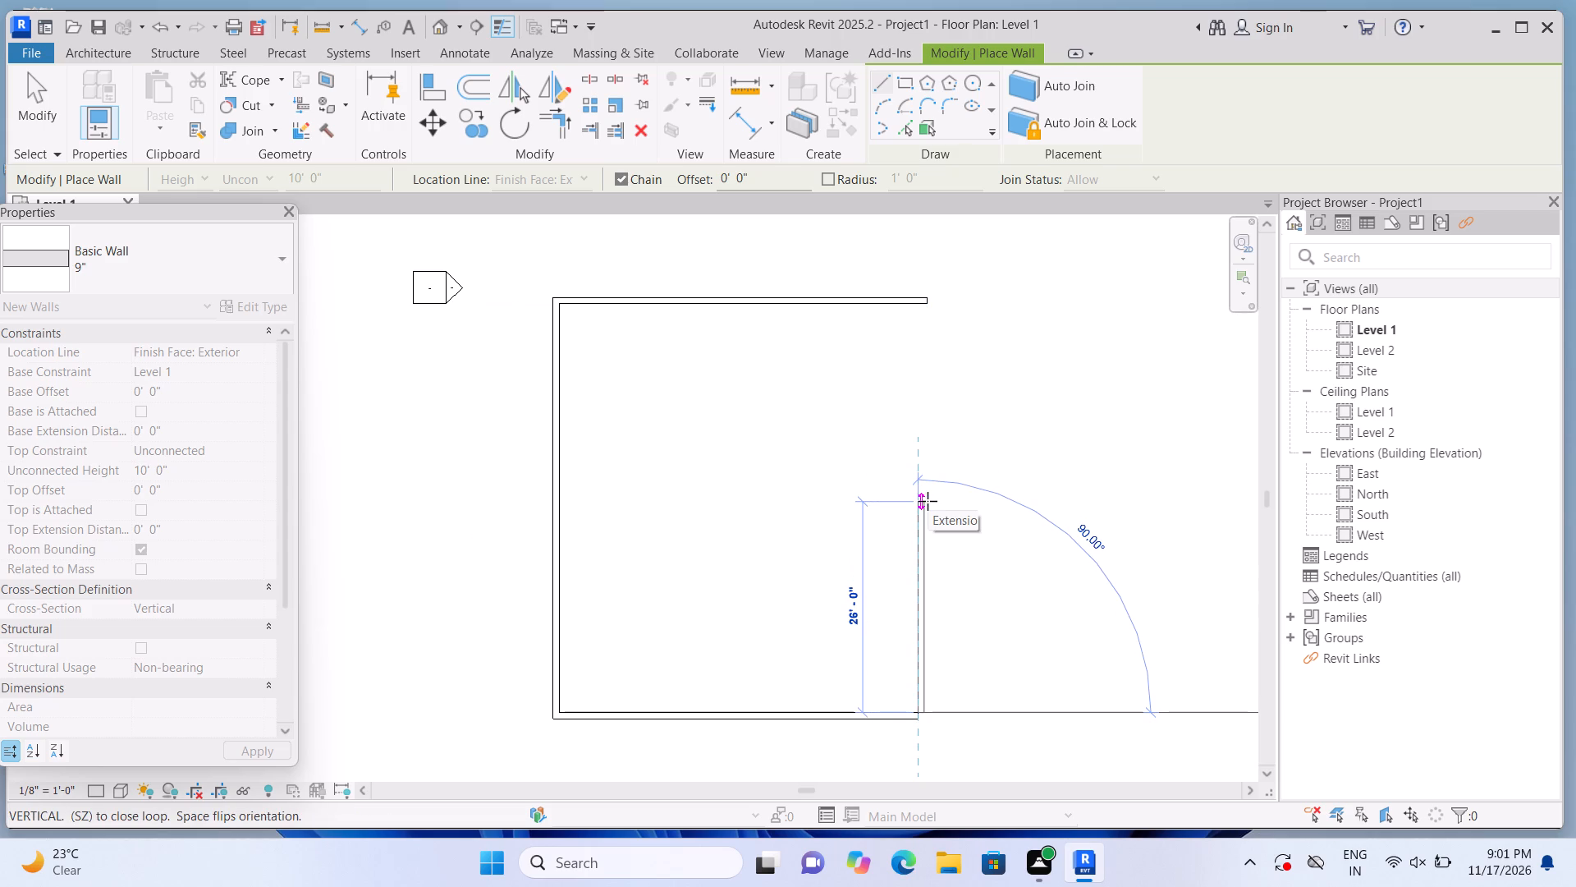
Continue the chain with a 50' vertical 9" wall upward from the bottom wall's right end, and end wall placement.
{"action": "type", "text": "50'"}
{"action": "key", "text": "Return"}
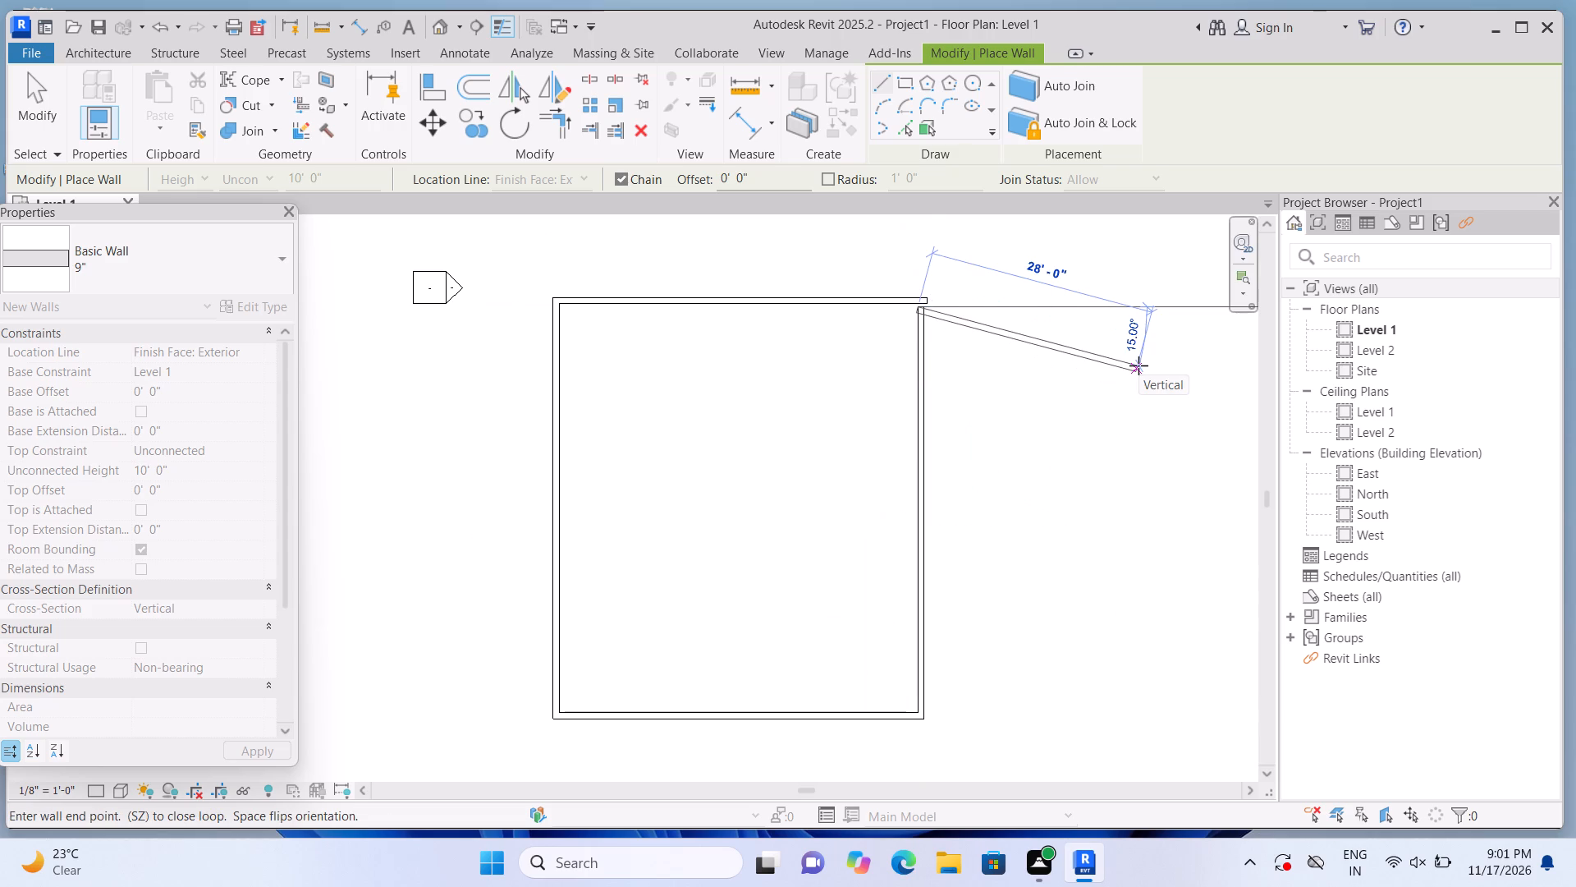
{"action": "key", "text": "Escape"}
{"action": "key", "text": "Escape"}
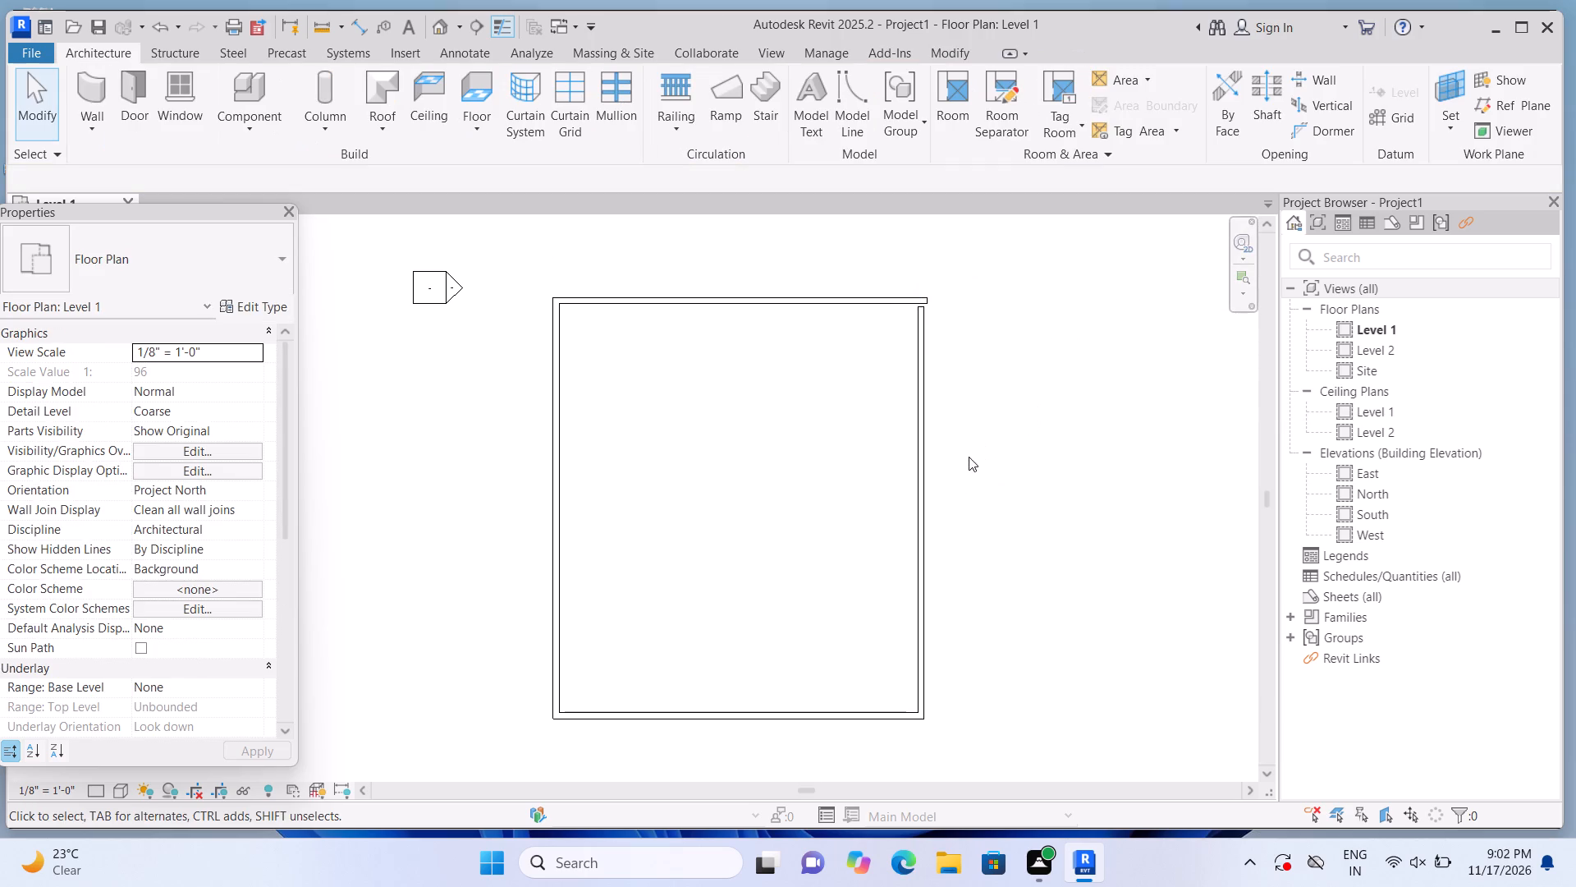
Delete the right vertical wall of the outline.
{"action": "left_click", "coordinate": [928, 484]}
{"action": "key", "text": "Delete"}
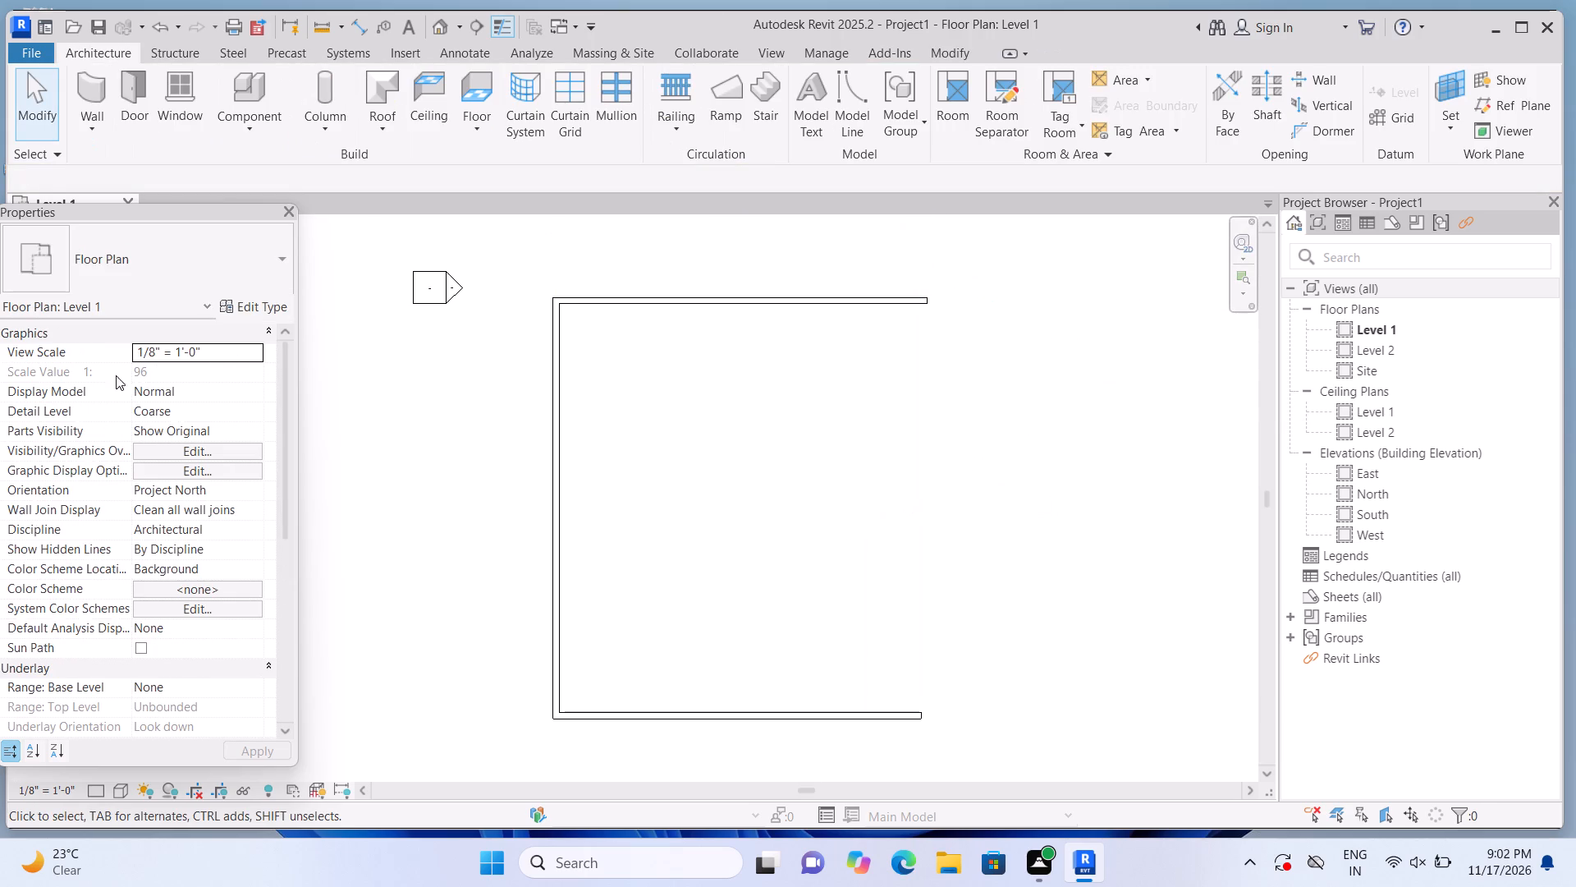
Draw a vertical 9" wall from the bottom wall's right end to the top wall's right end, closing the outline.
{"action": "left_click", "coordinate": [77, 91]}
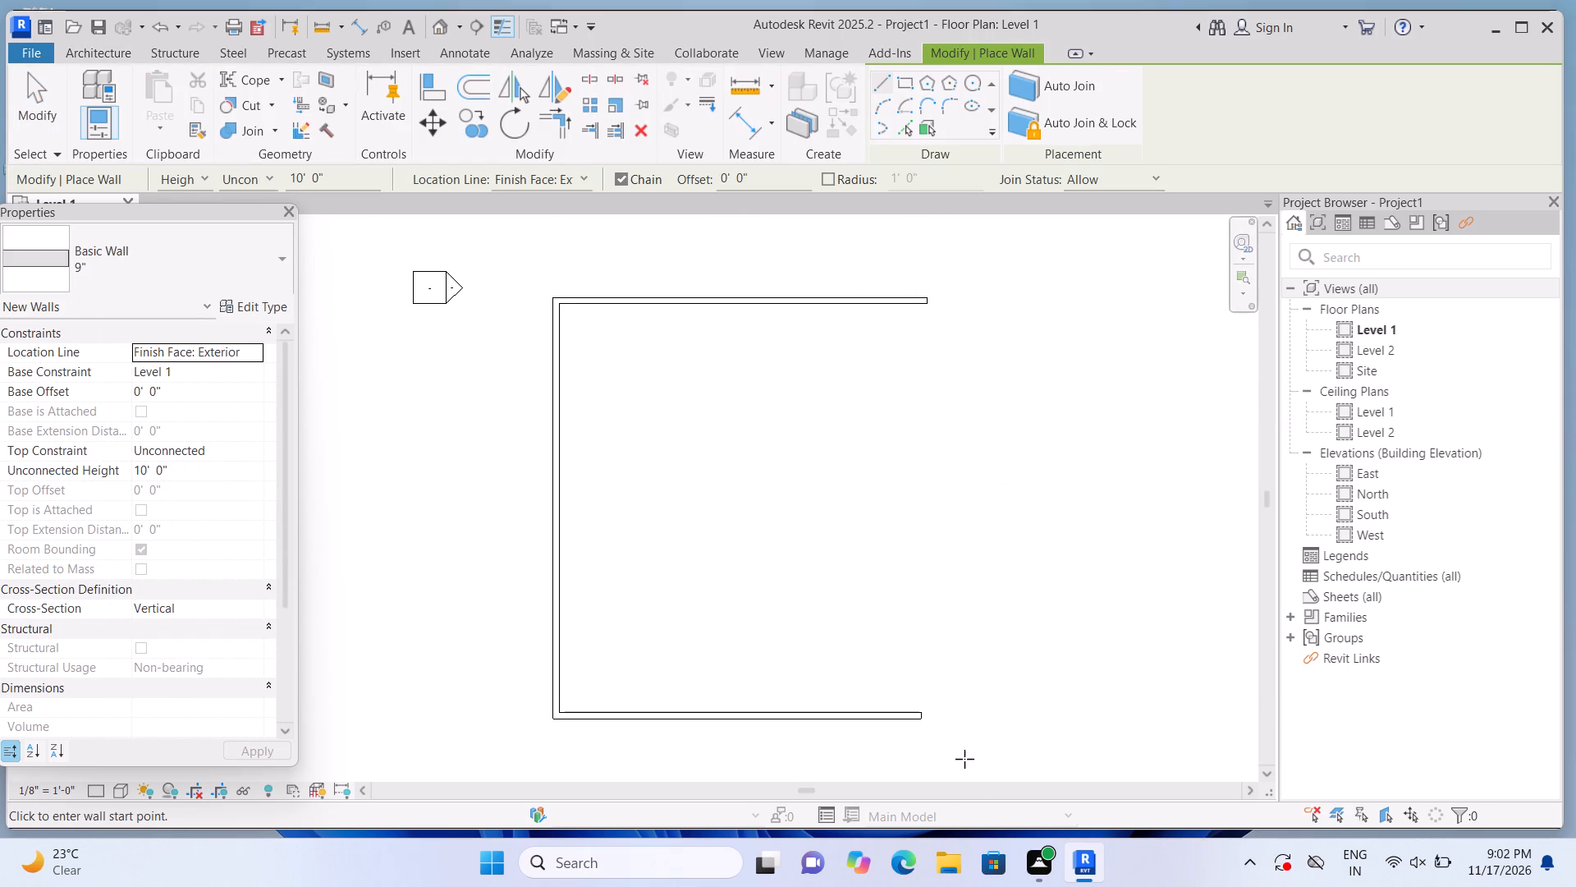
{"action": "left_click_drag", "start_coordinate": [927, 719], "coordinate": [926, 710]}
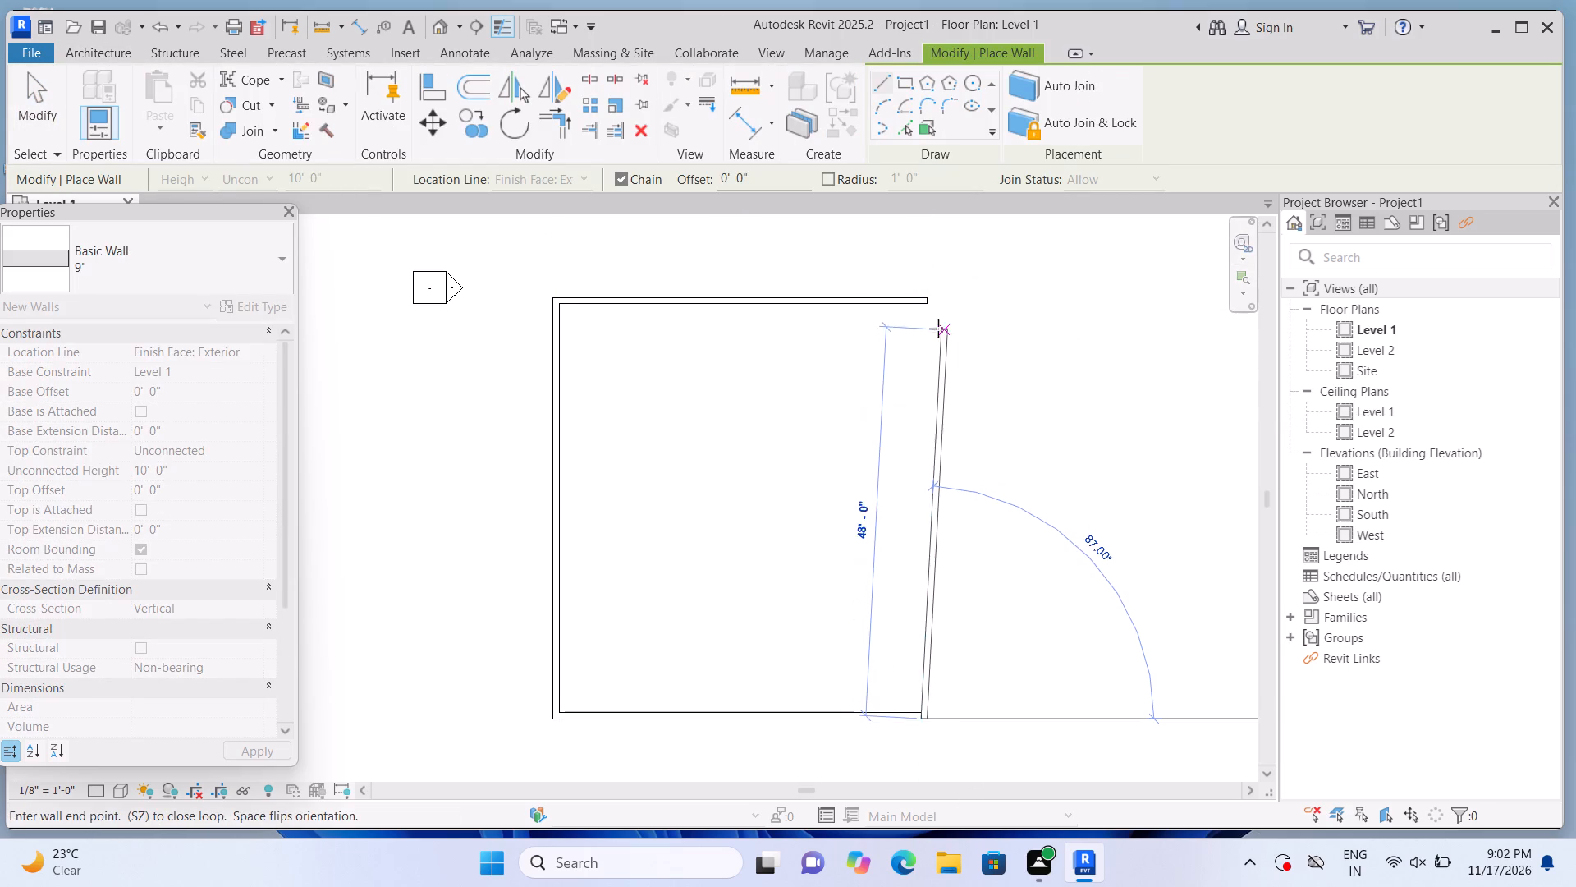
{"action": "left_click", "coordinate": [925, 304]}
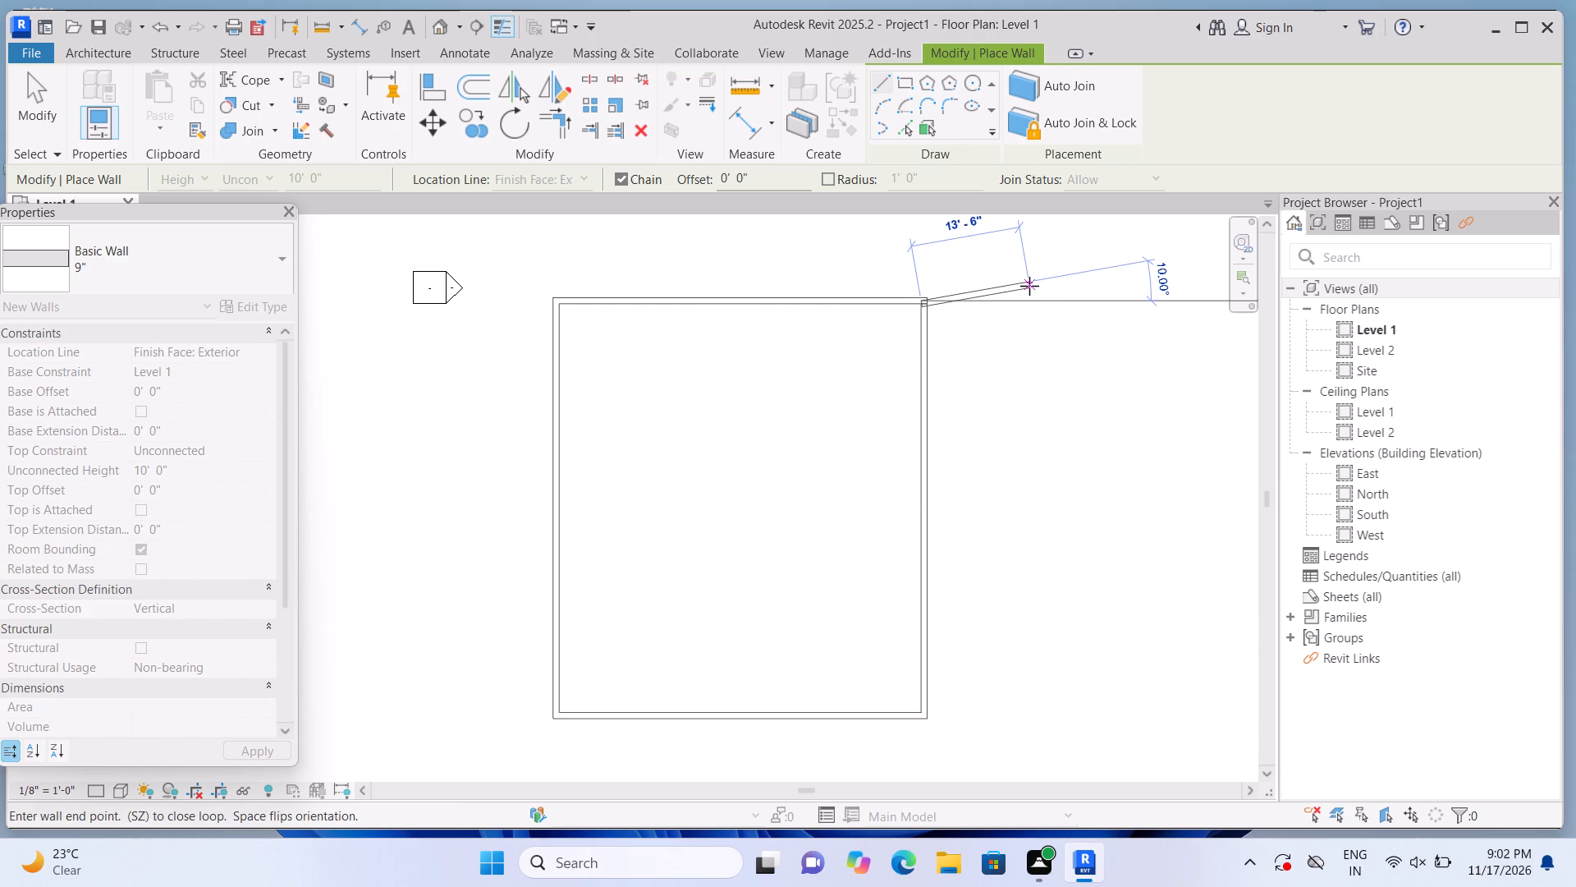
{"action": "key", "text": "Escape"}
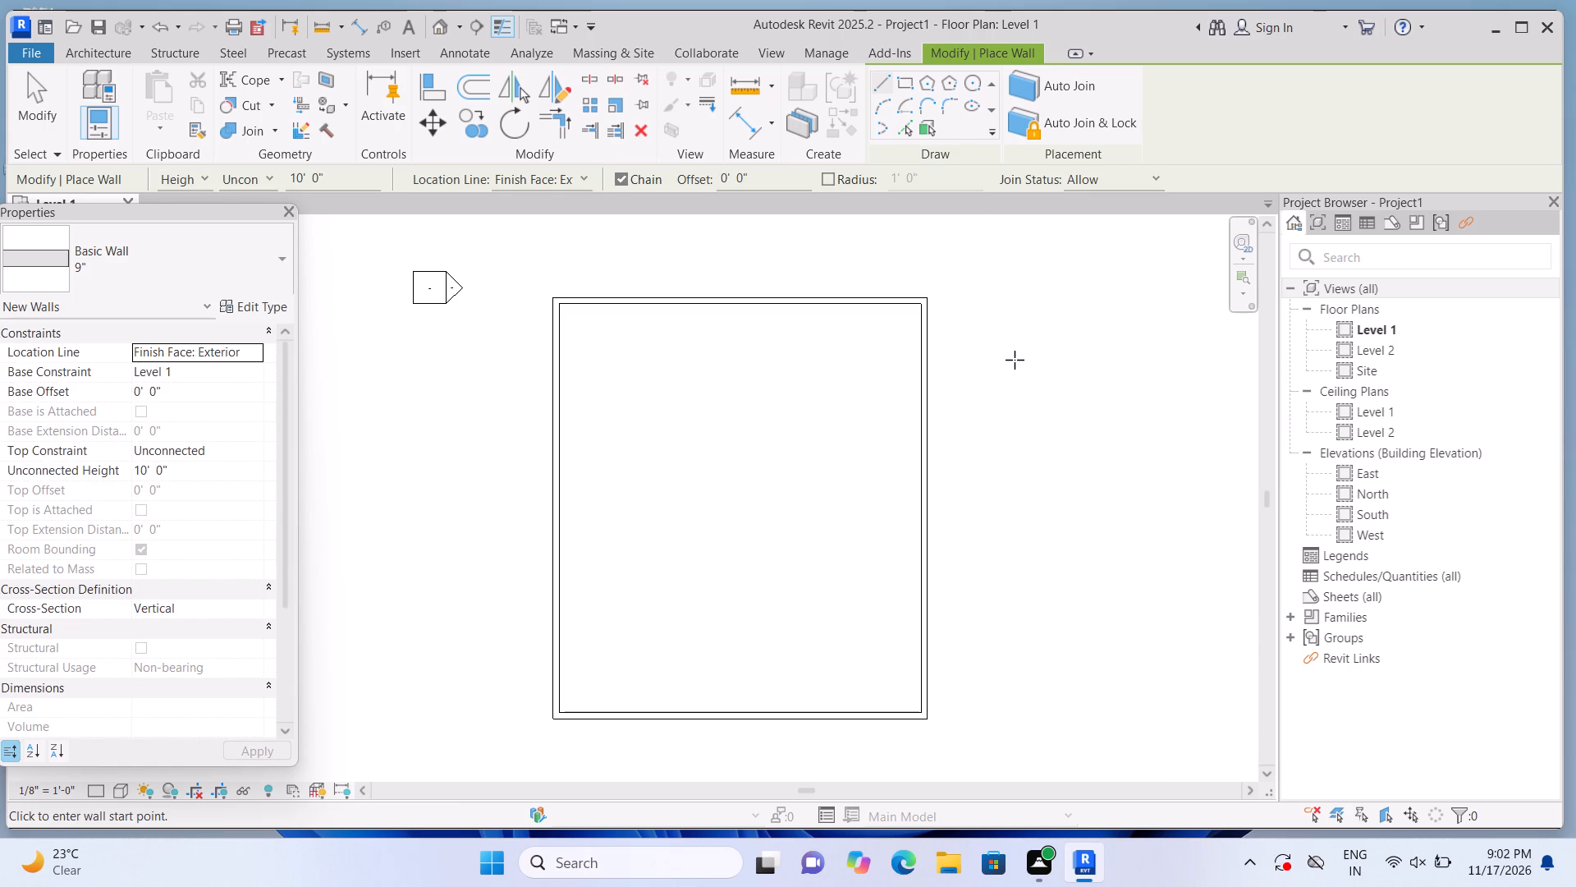
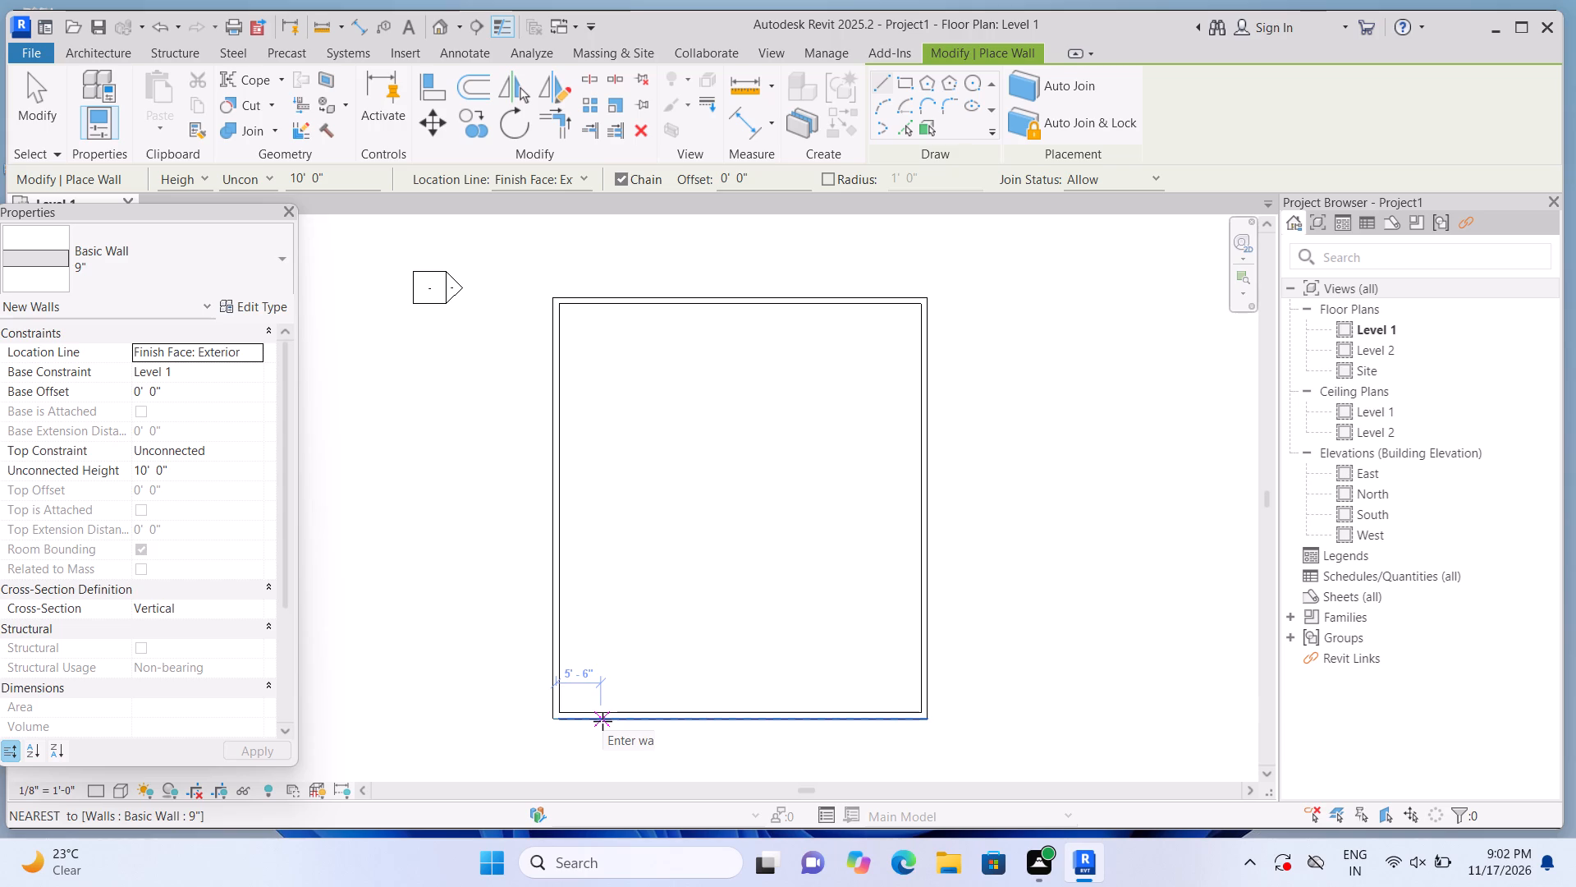
Enclose the lower-left corner room with 9" walls, starting 10' up the left wall, running about 14' 6" across, then down to the bottom wall.
{"action": "left_click", "coordinate": [564, 633]}
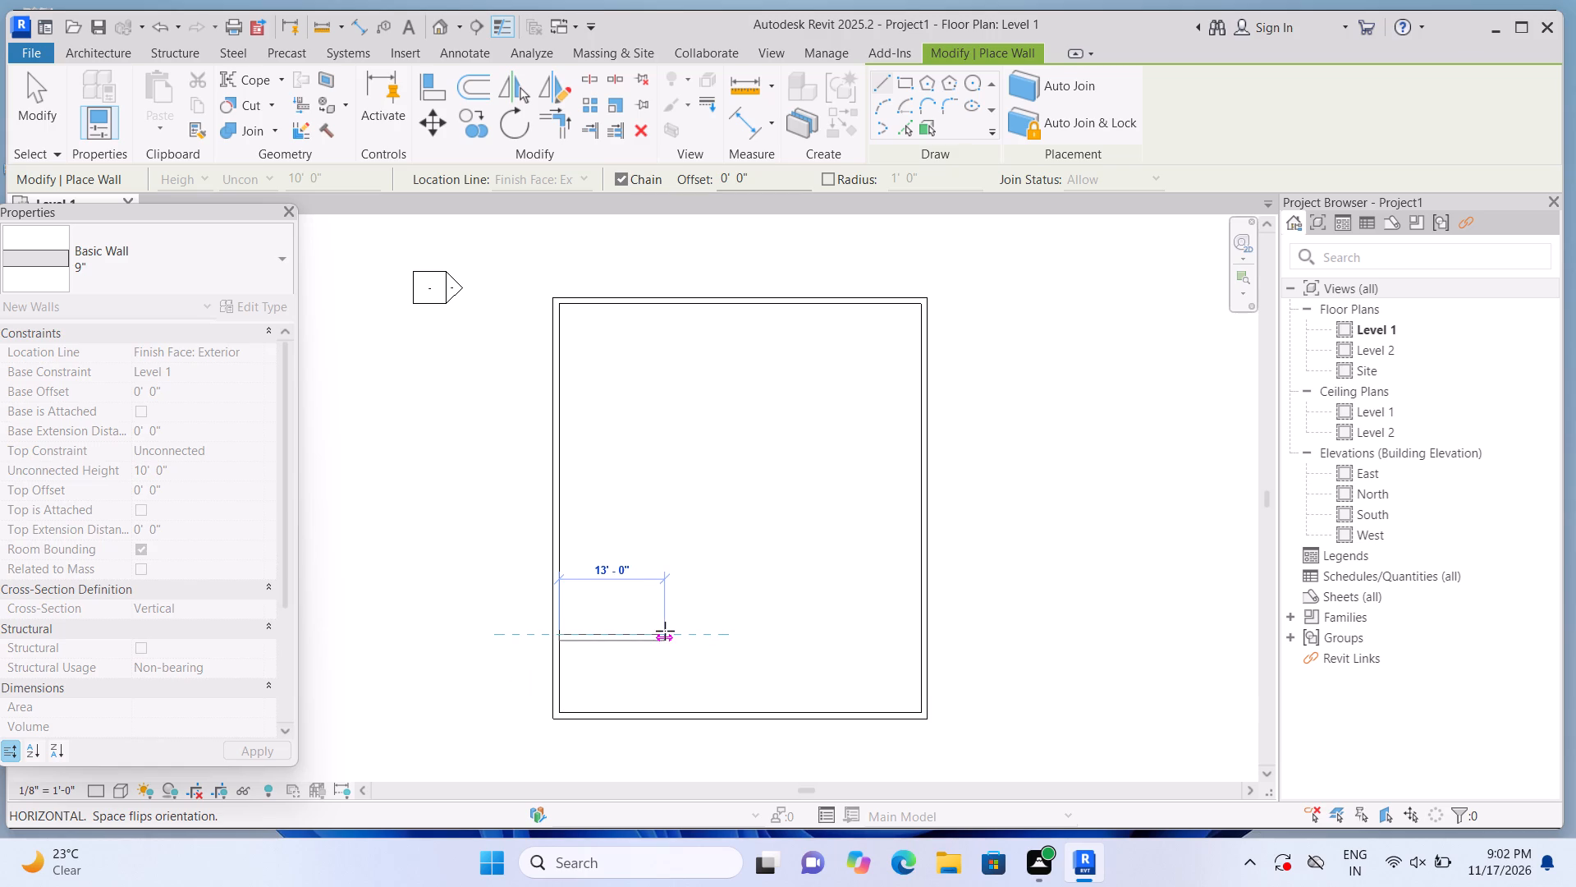
{"action": "left_click", "coordinate": [665, 631]}
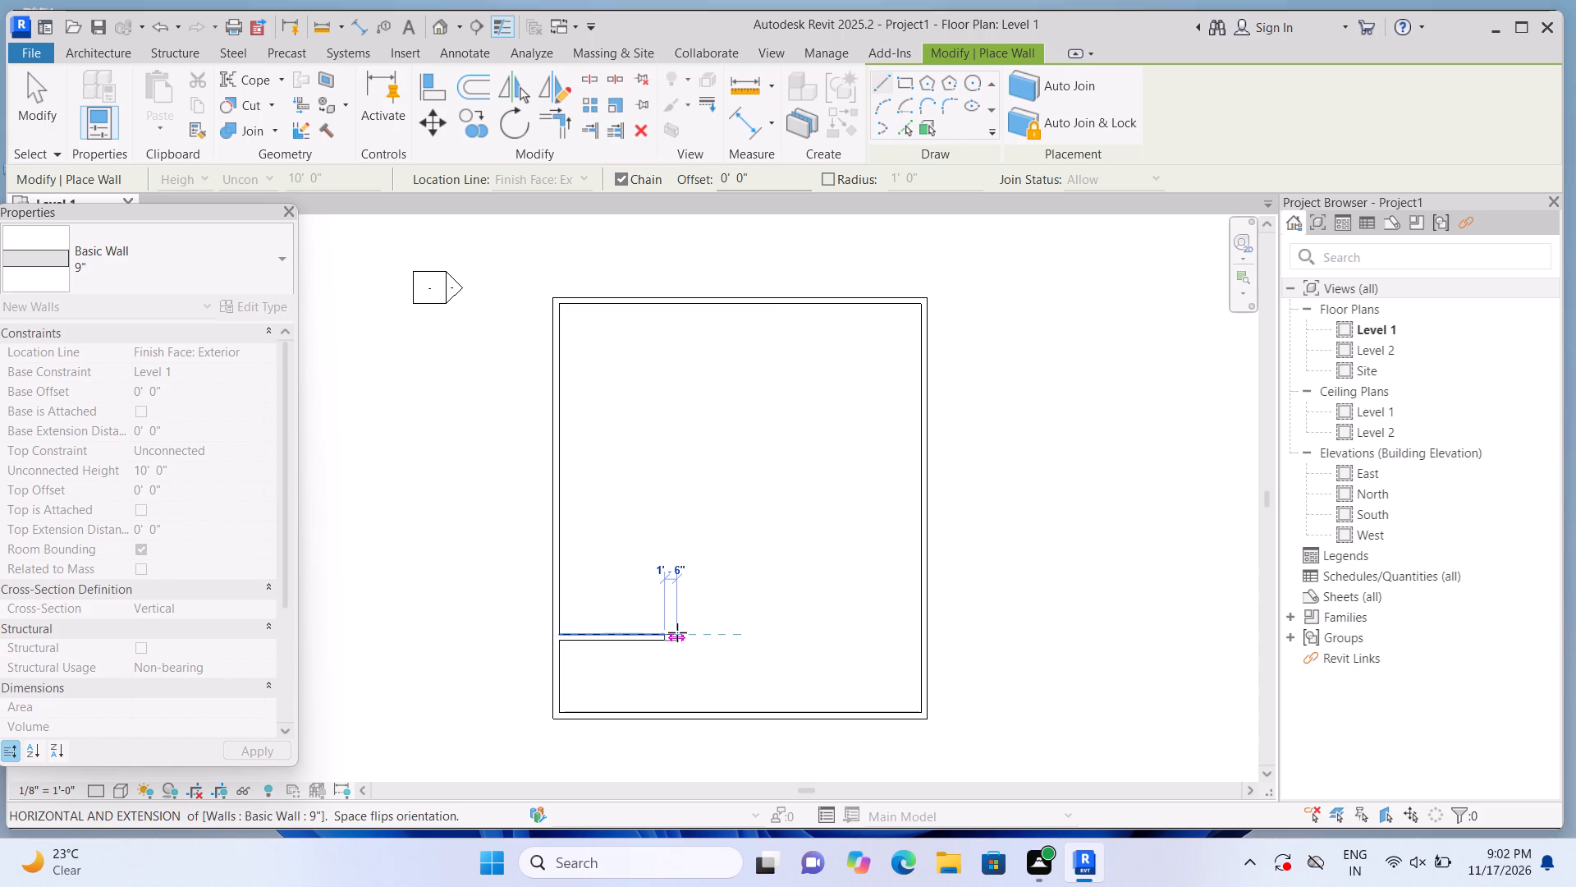
{"action": "left_click", "coordinate": [677, 632]}
{"action": "left_click", "coordinate": [675, 719]}
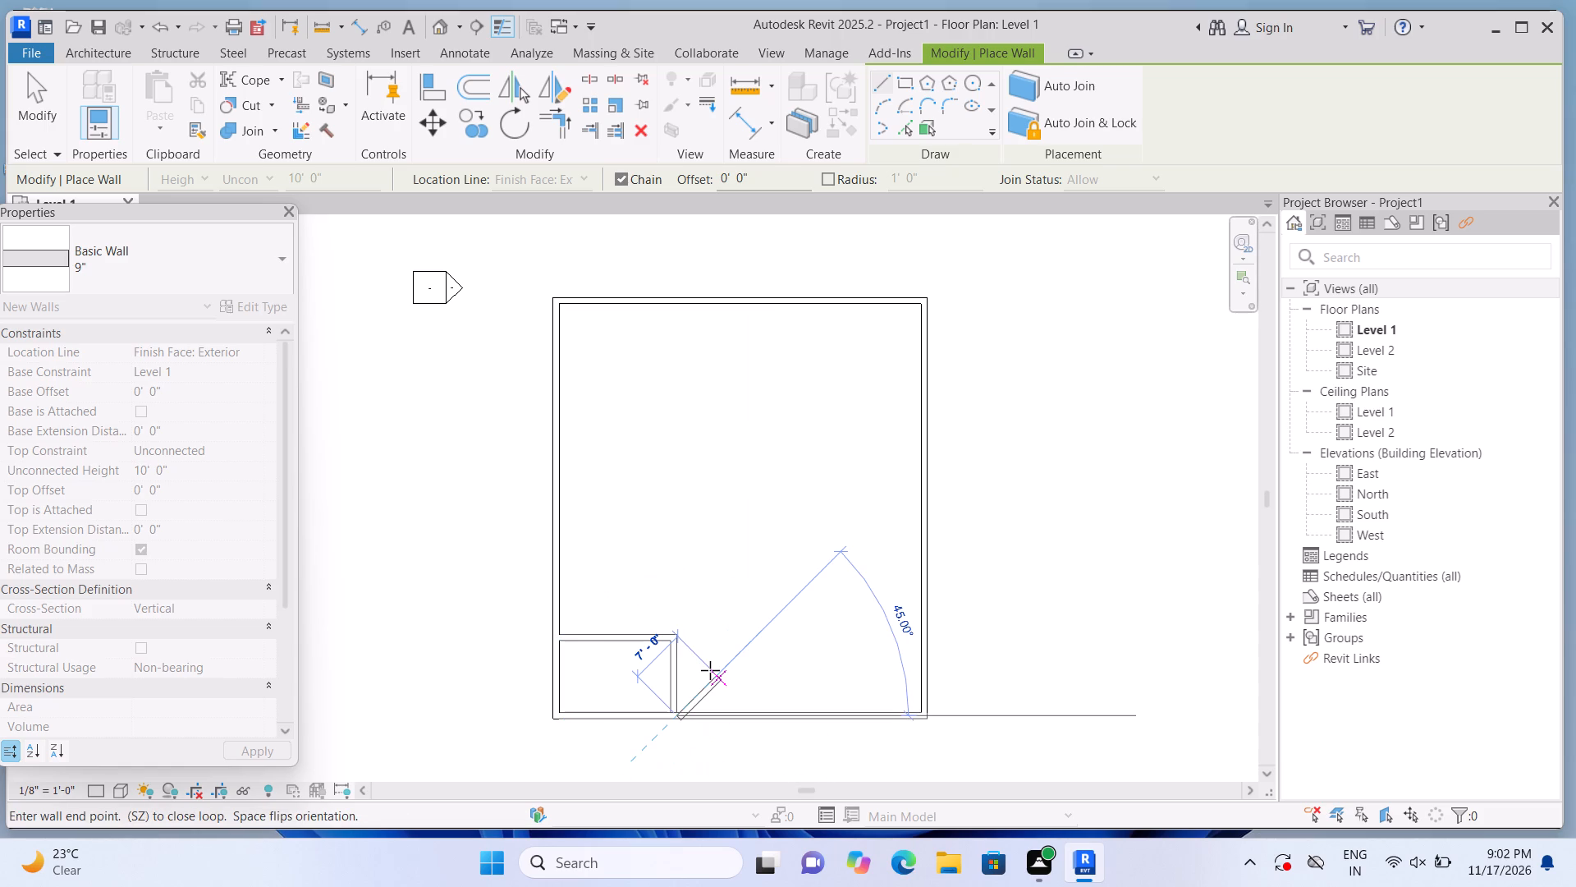
{"action": "key", "text": "Escape"}
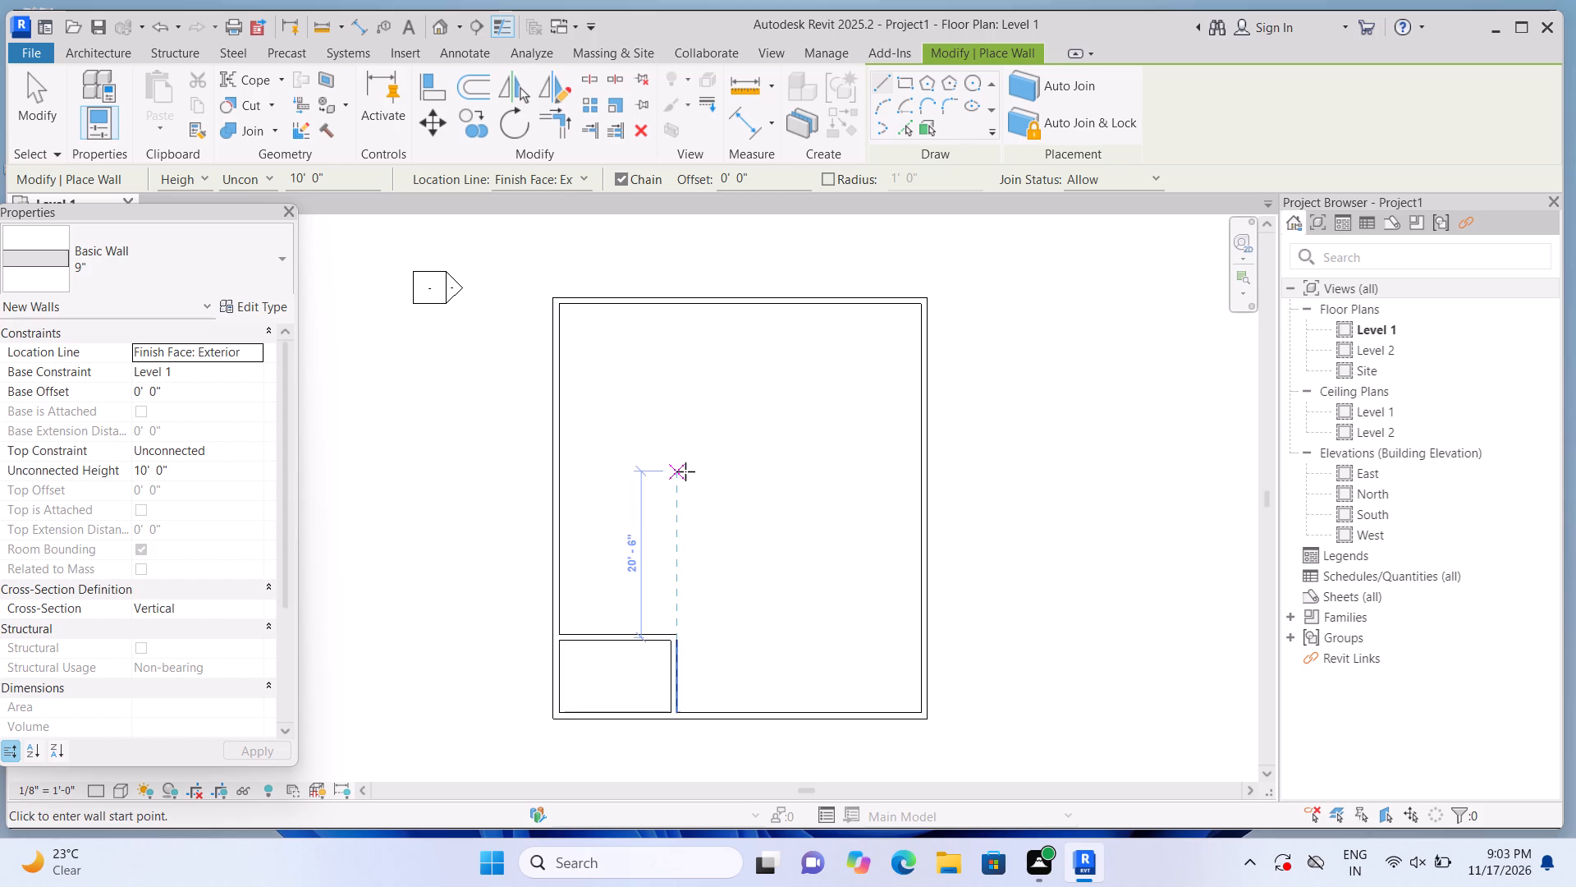
Draw a 9" wall upward from the bottom wall, 15' from its right end, and continue it with a short horizontal leg toward the left.
{"action": "left_click", "coordinate": [805, 712]}
{"action": "left_click", "coordinate": [799, 573]}
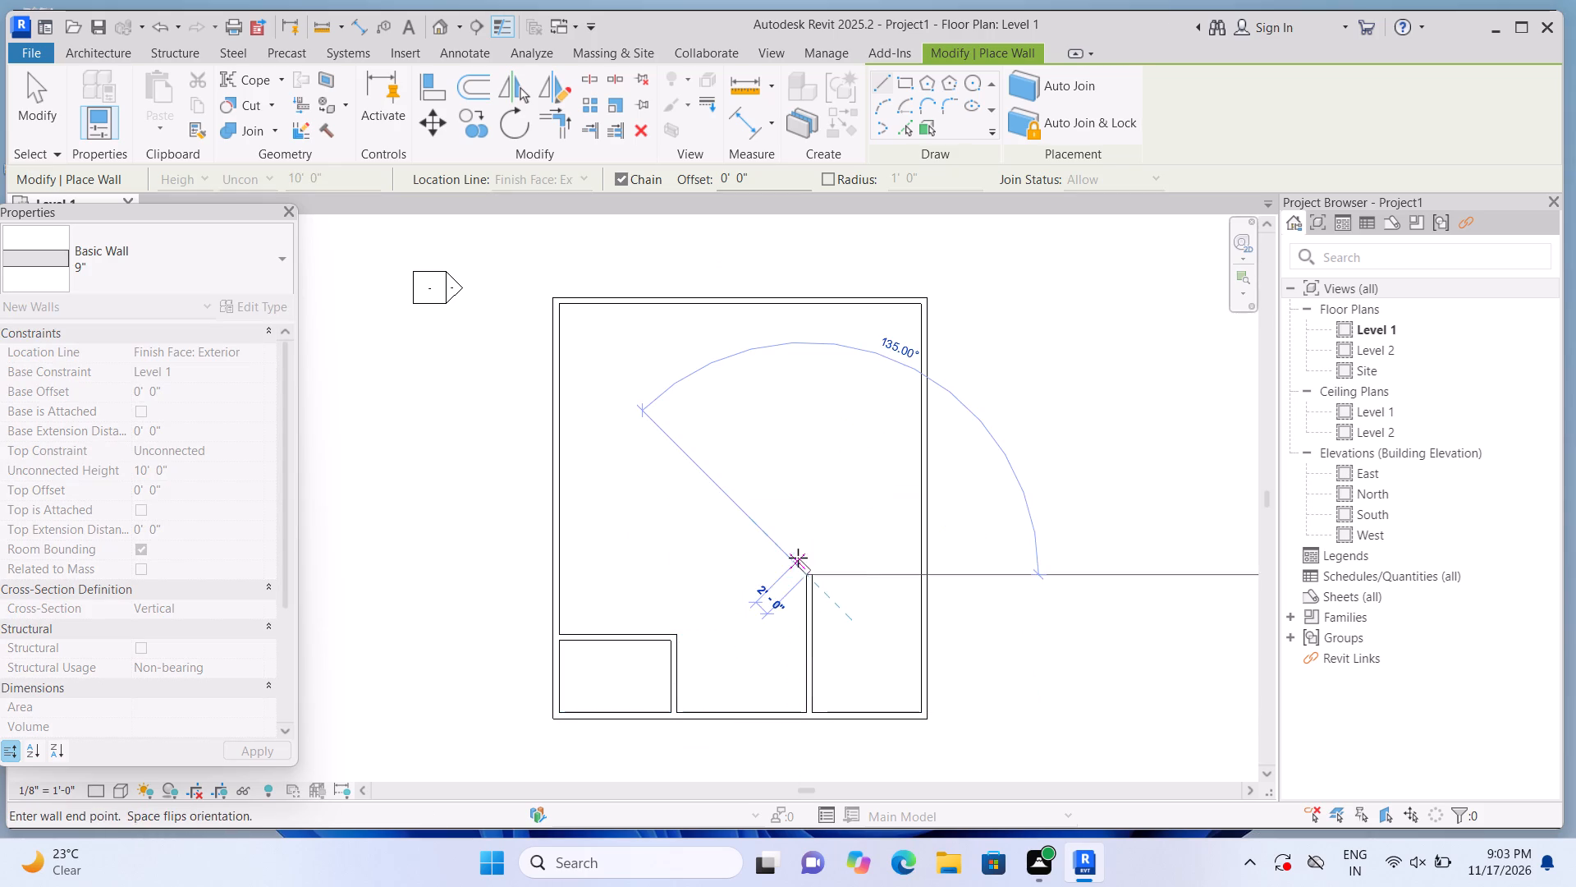
{"action": "left_click", "coordinate": [737, 569]}
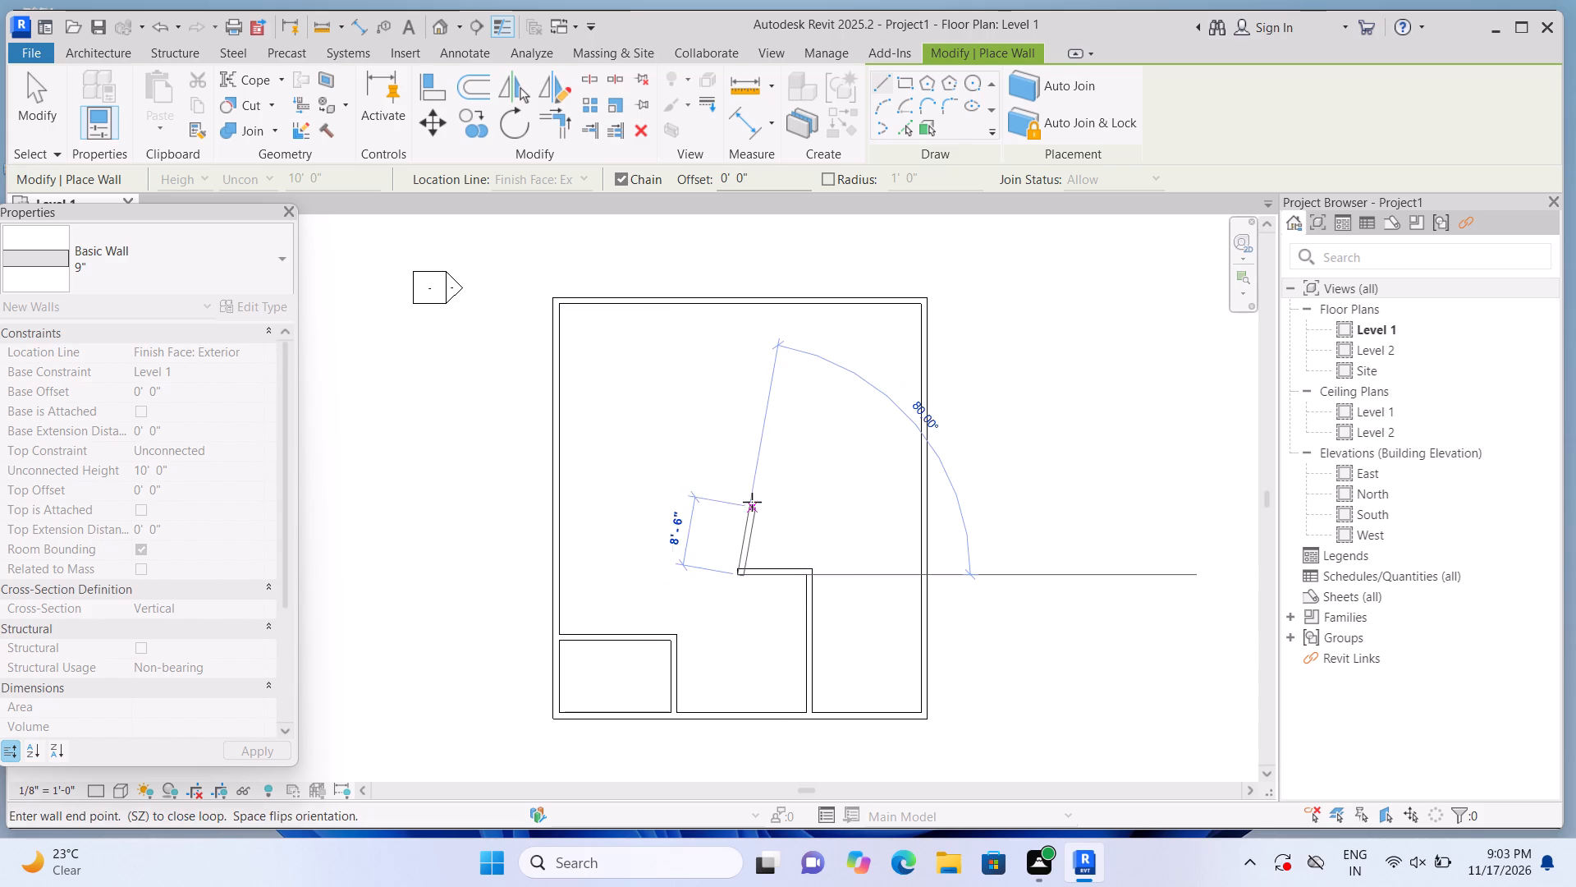
{"action": "key", "text": "Escape"}
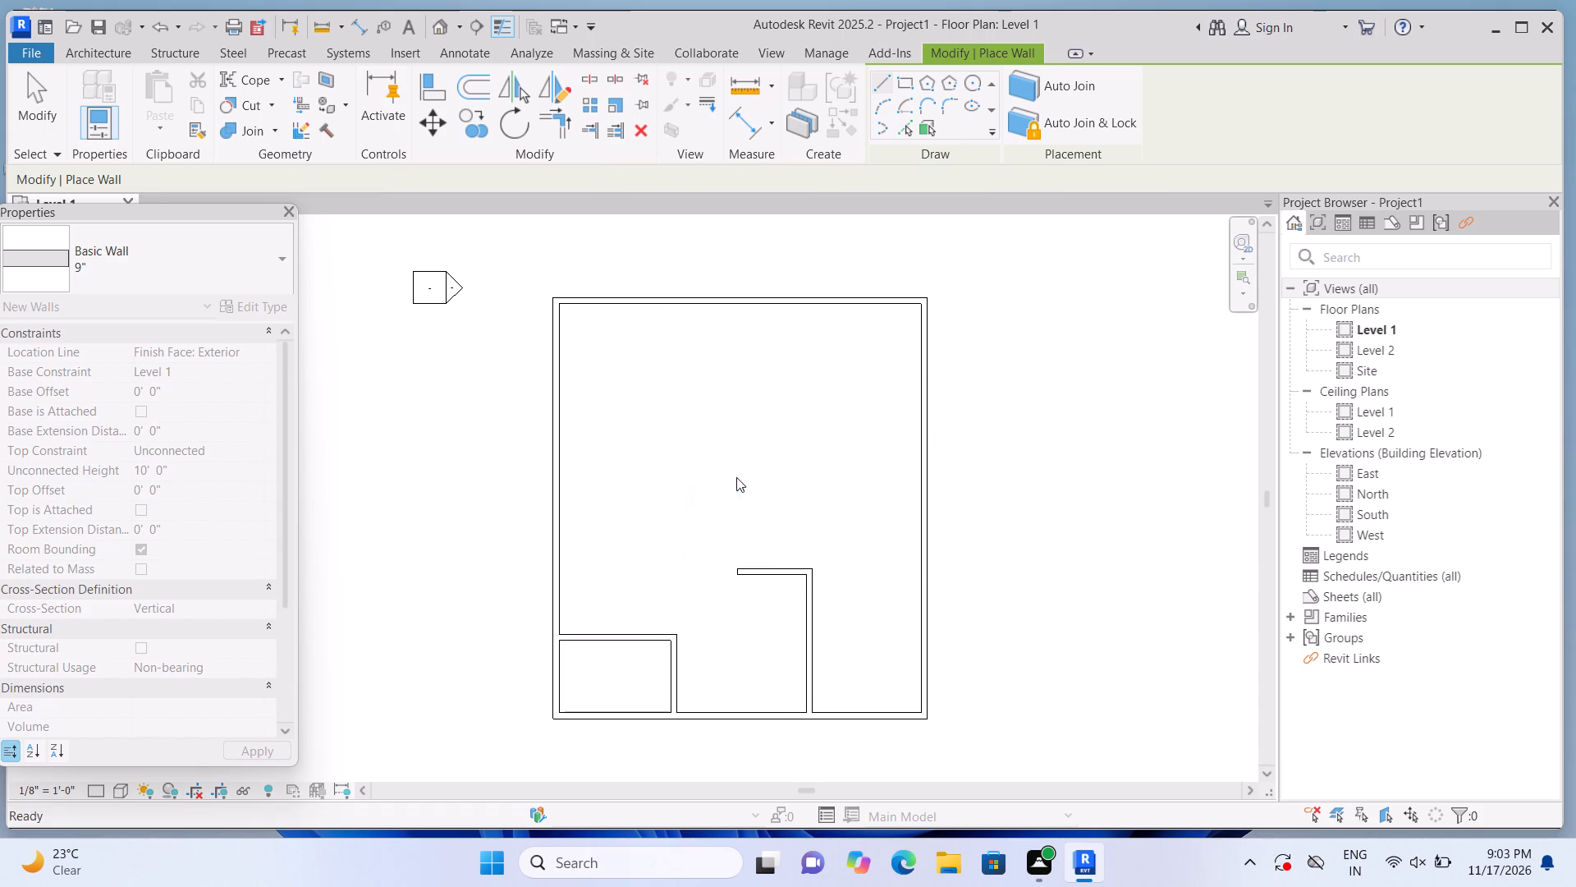
Draw a short horizontal 9" wall from the right exterior wall toward the interior L-shaped wall, level with its top leg, leaving an opening between them.
{"action": "scroll", "coordinate": [843, 574], "scroll_direction": "up", "scroll_amount": 2}
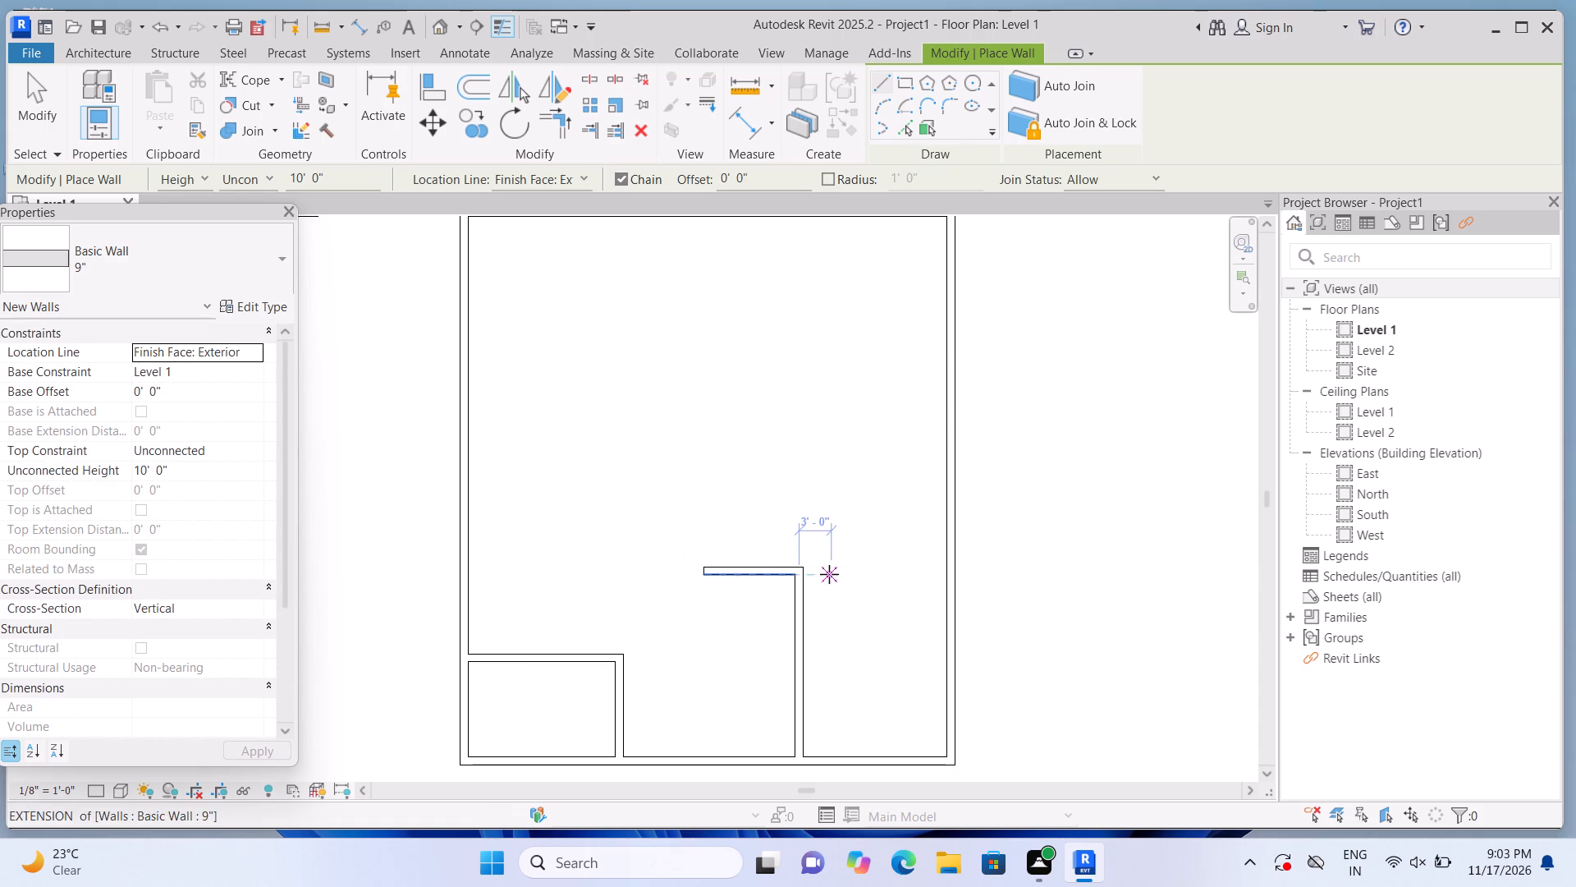
{"action": "left_click", "coordinate": [799, 570]}
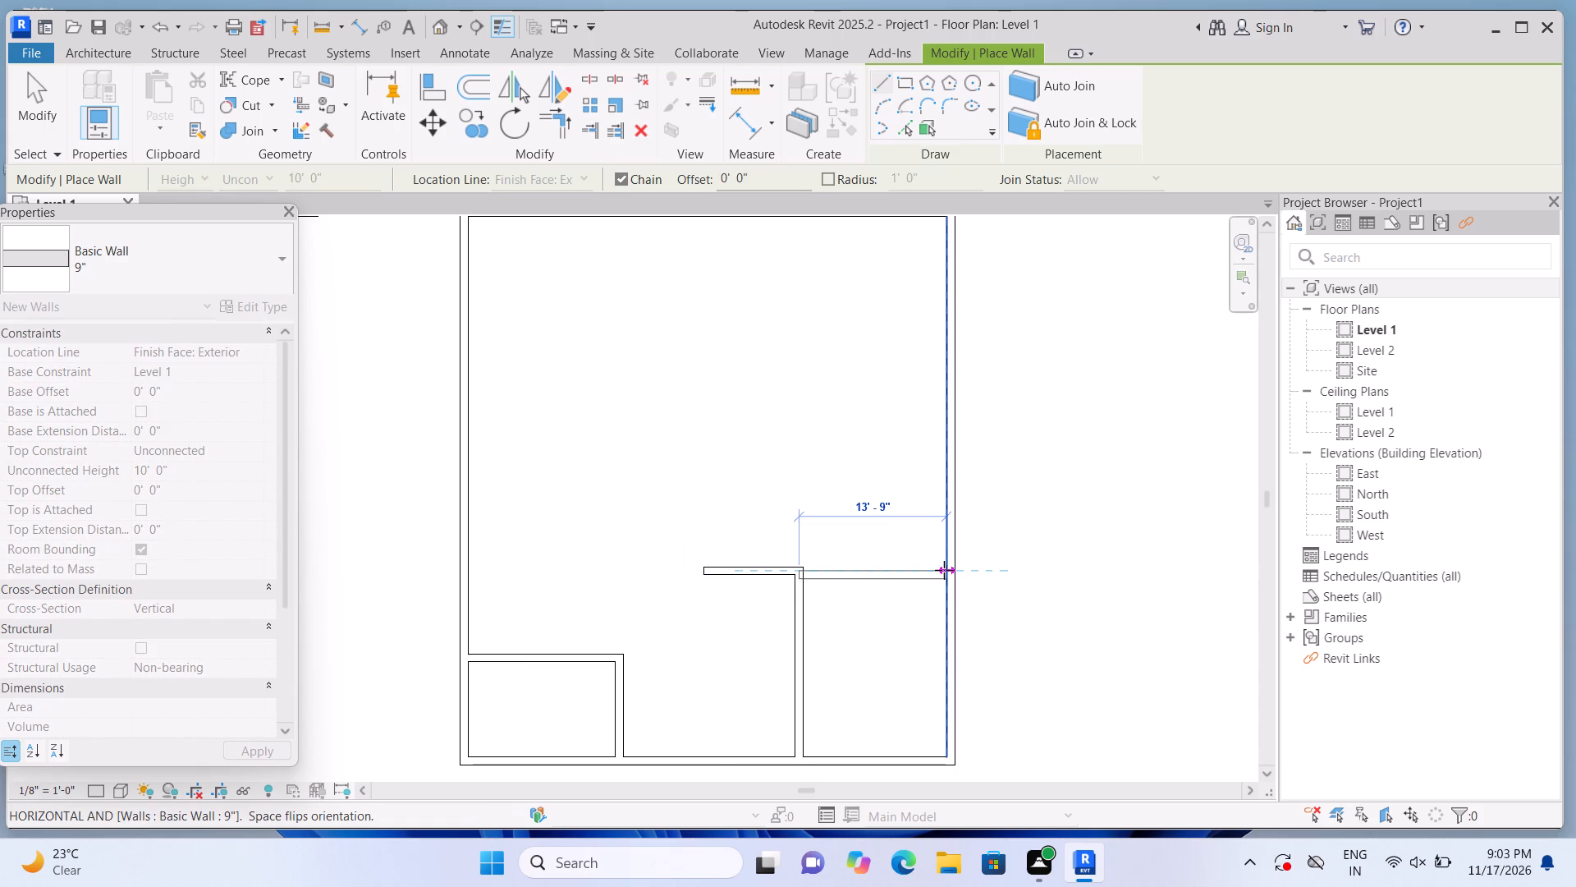
{"action": "key", "text": "Escape"}
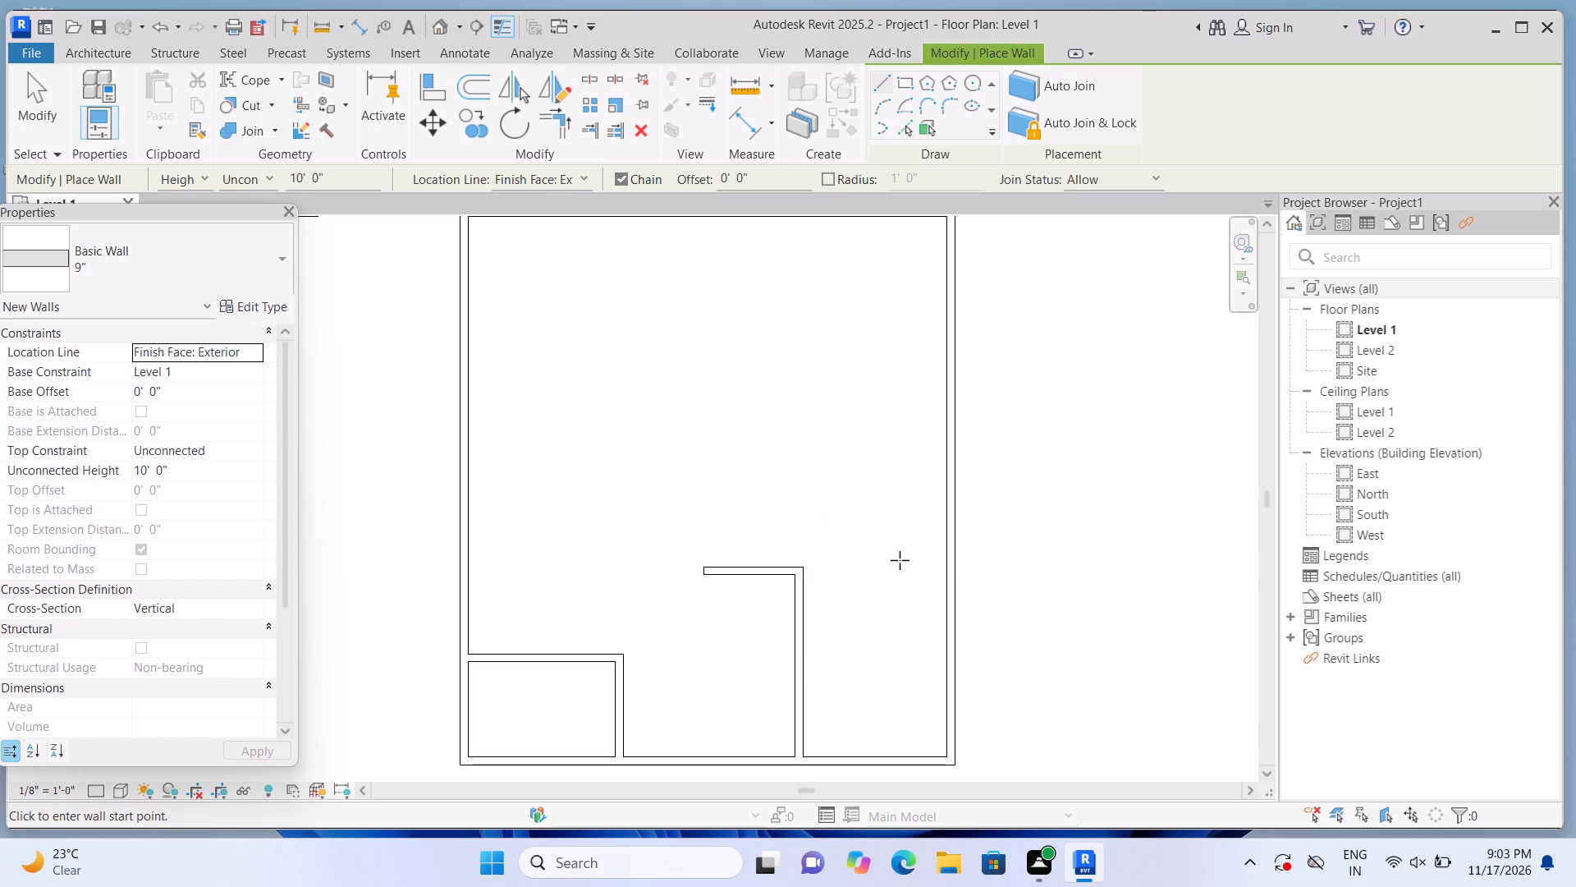
{"action": "left_click", "coordinate": [941, 572]}
{"action": "left_click", "coordinate": [875, 572]}
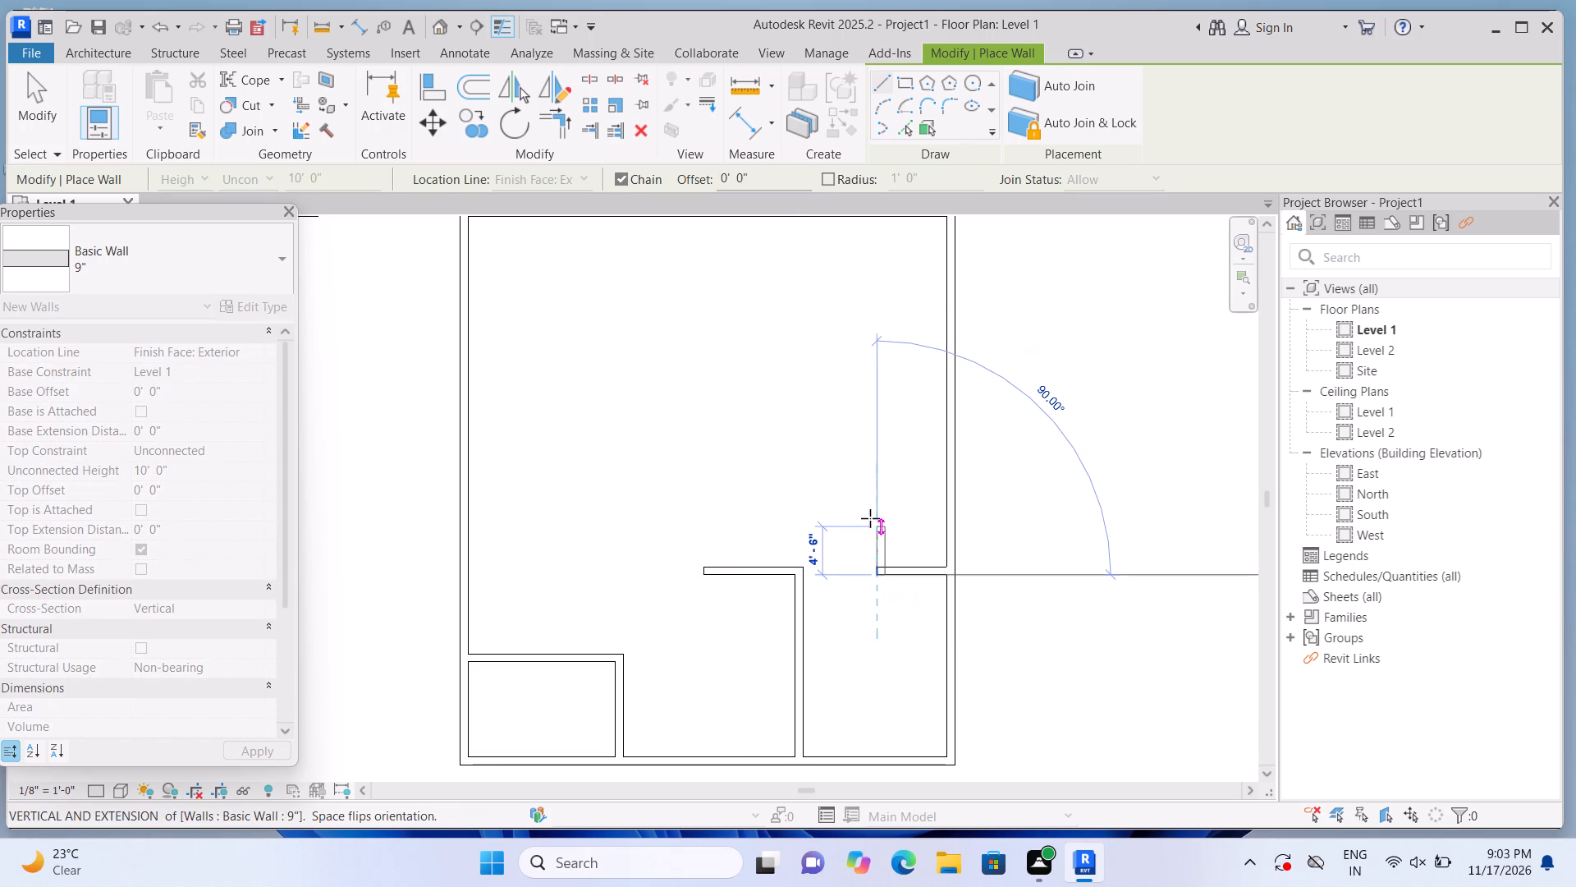
{"action": "key", "text": "Escape"}
{"action": "scroll", "coordinate": [870, 507], "scroll_direction": "down", "scroll_amount": 2}
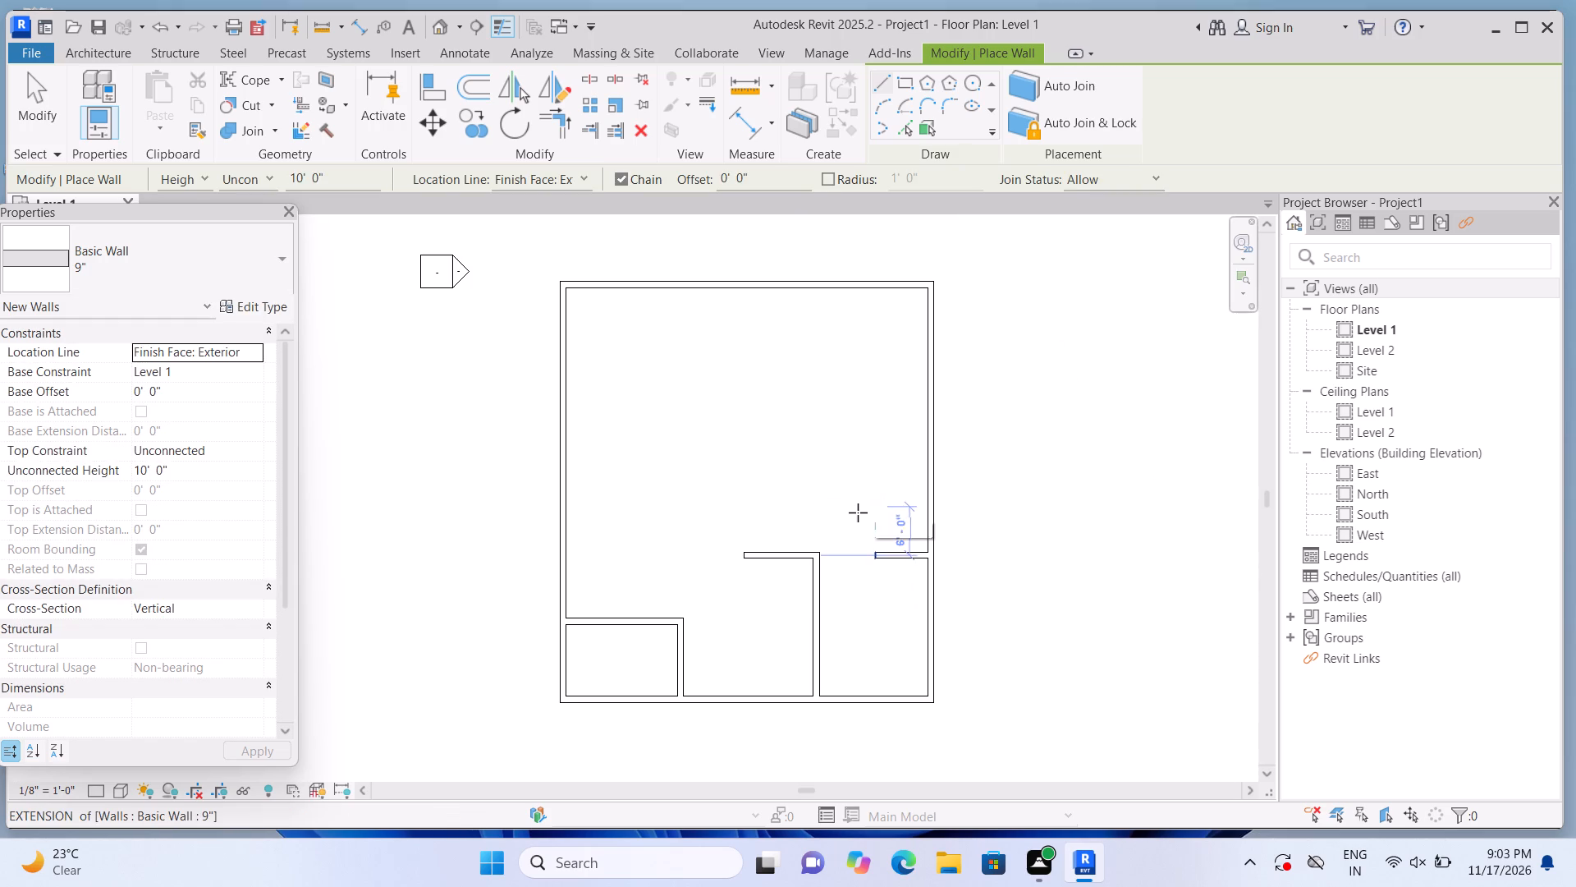
{"action": "key", "text": "Escape"}
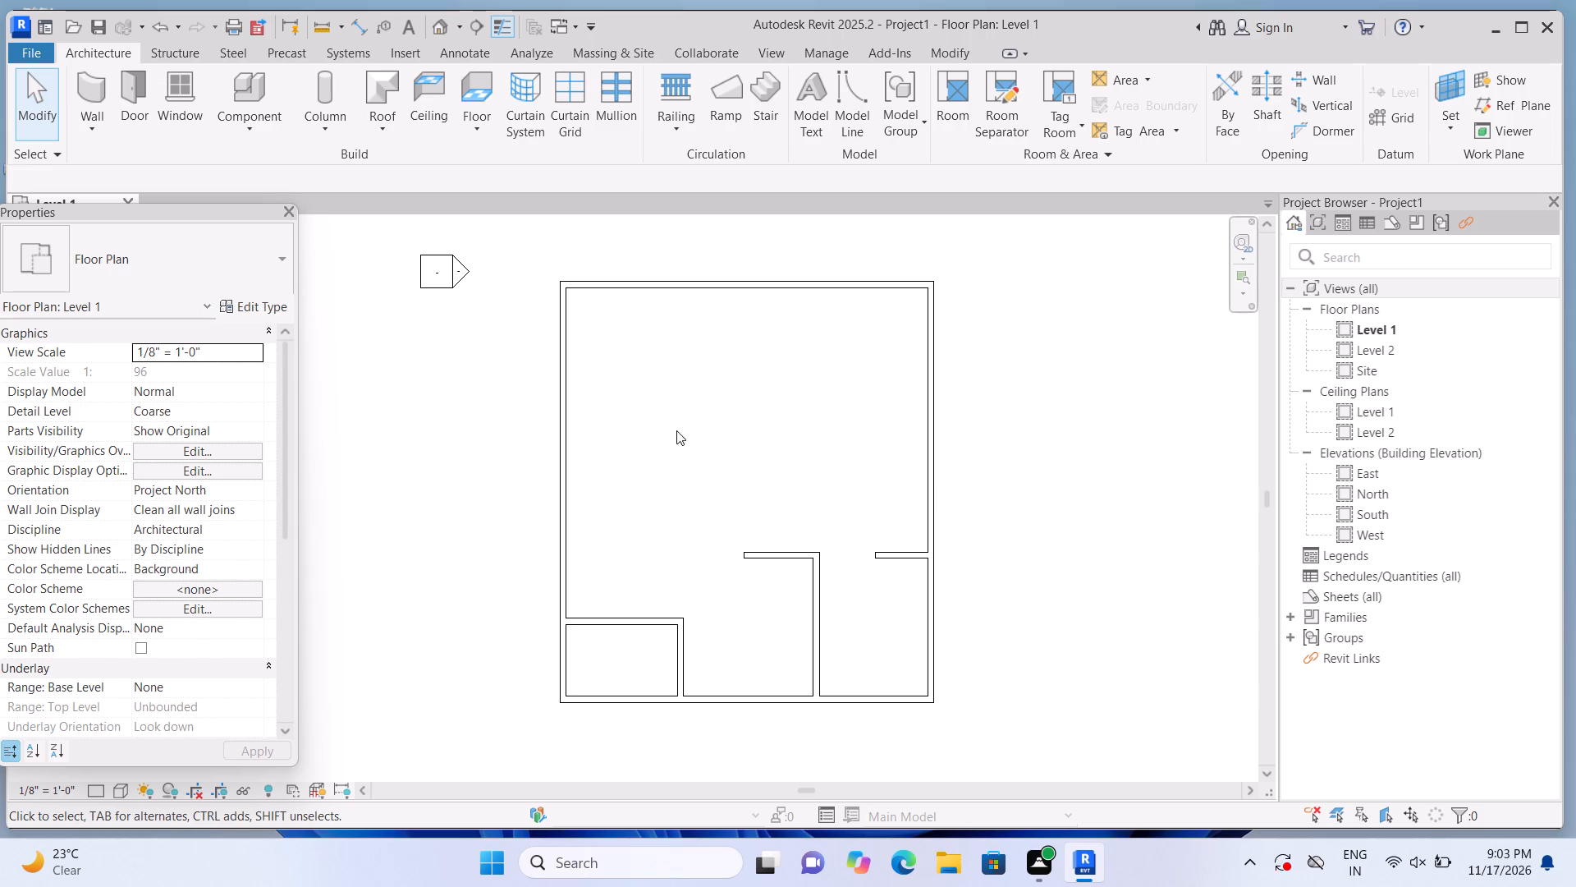
Place a Single-Flush 36" x 84" door in the lower-left room's top wall, 12' 0" from the left exterior wall.
{"action": "left_click", "coordinate": [117, 80]}
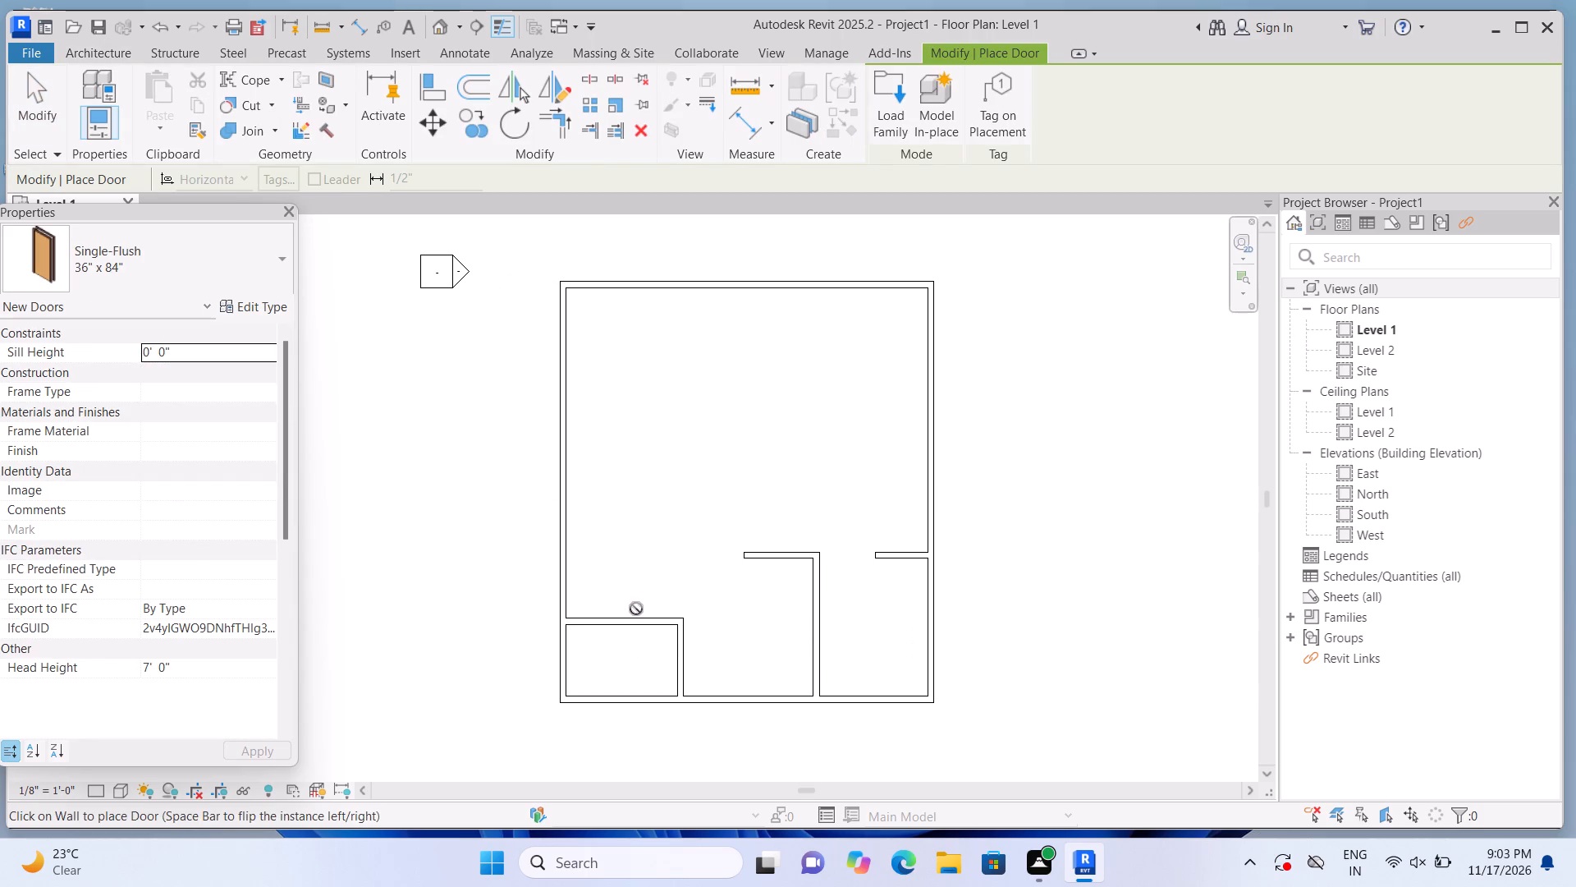
{"action": "scroll", "coordinate": [637, 609], "scroll_direction": "up", "scroll_amount": 2}
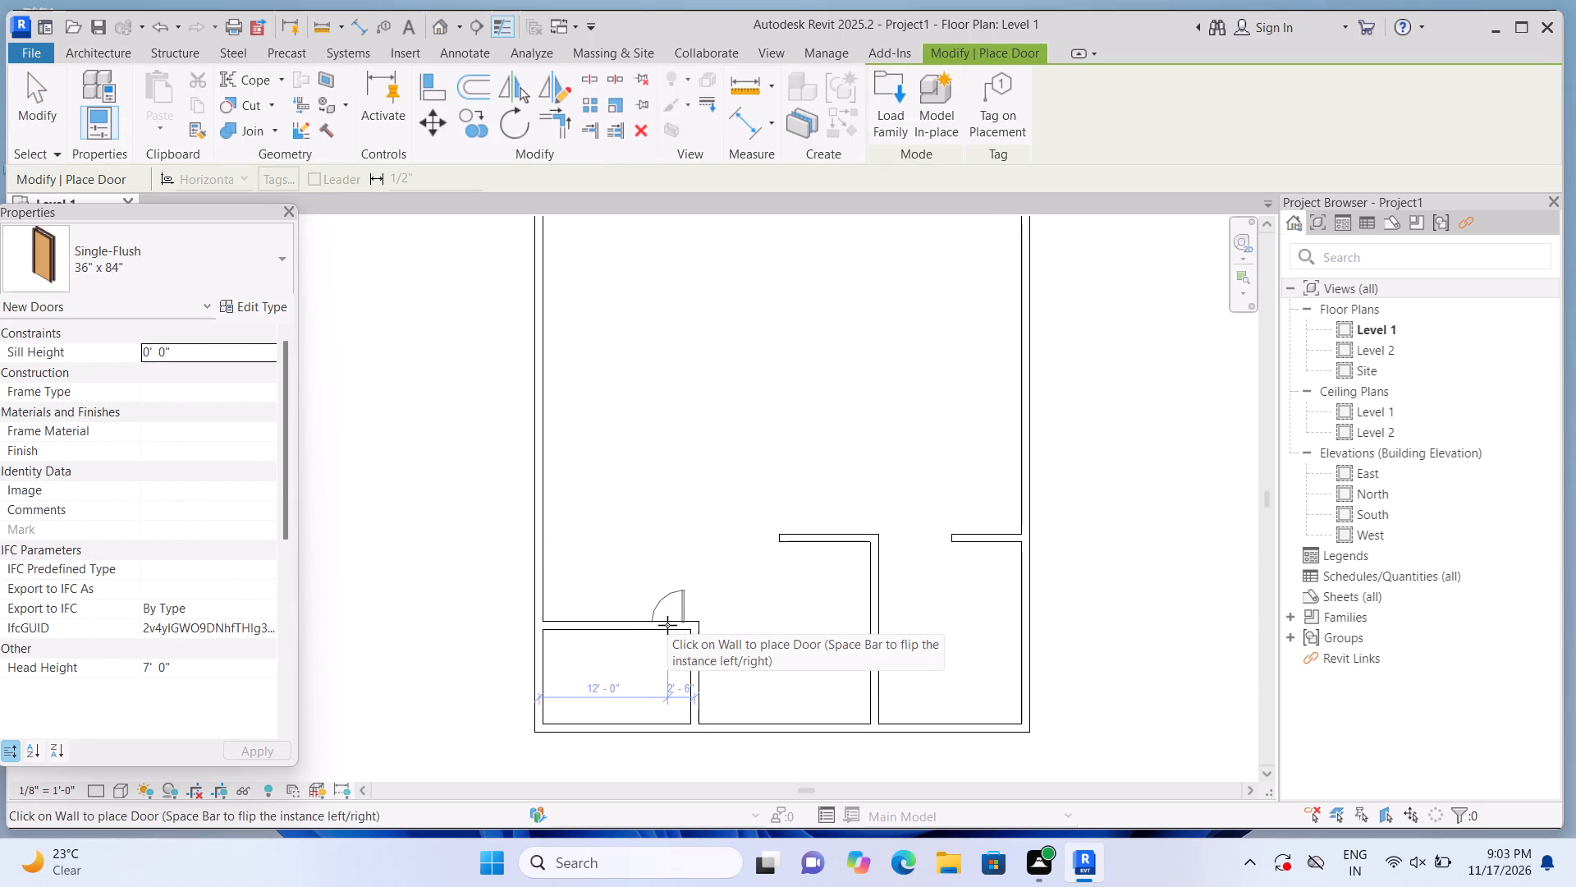
{"action": "left_click", "coordinate": [667, 625]}
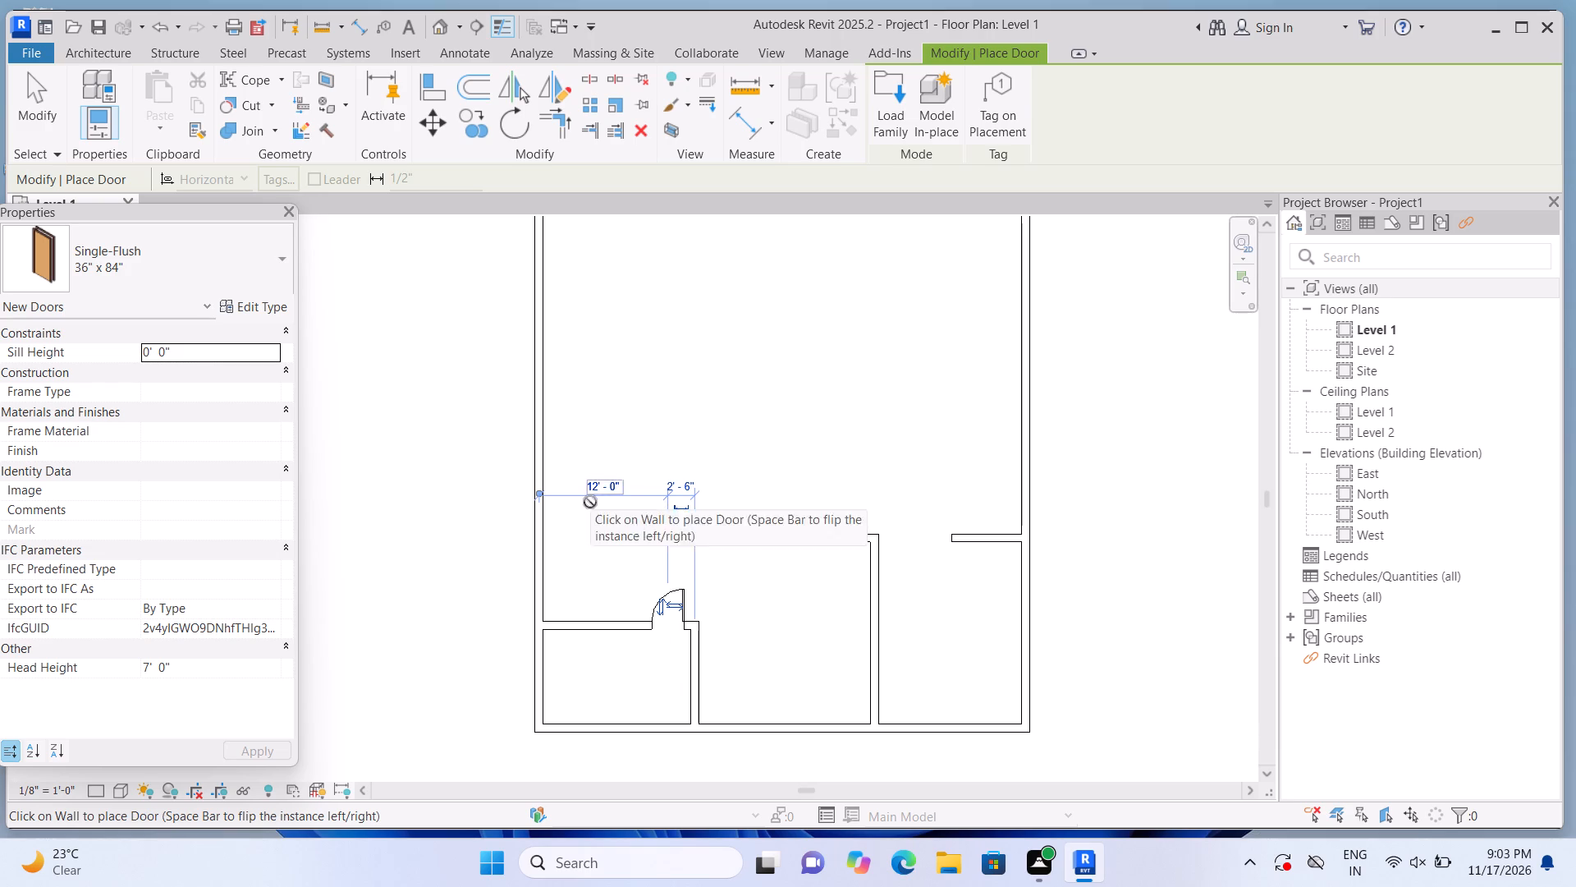
{"action": "key", "text": "Escape"}
{"action": "key", "text": "Escape"}
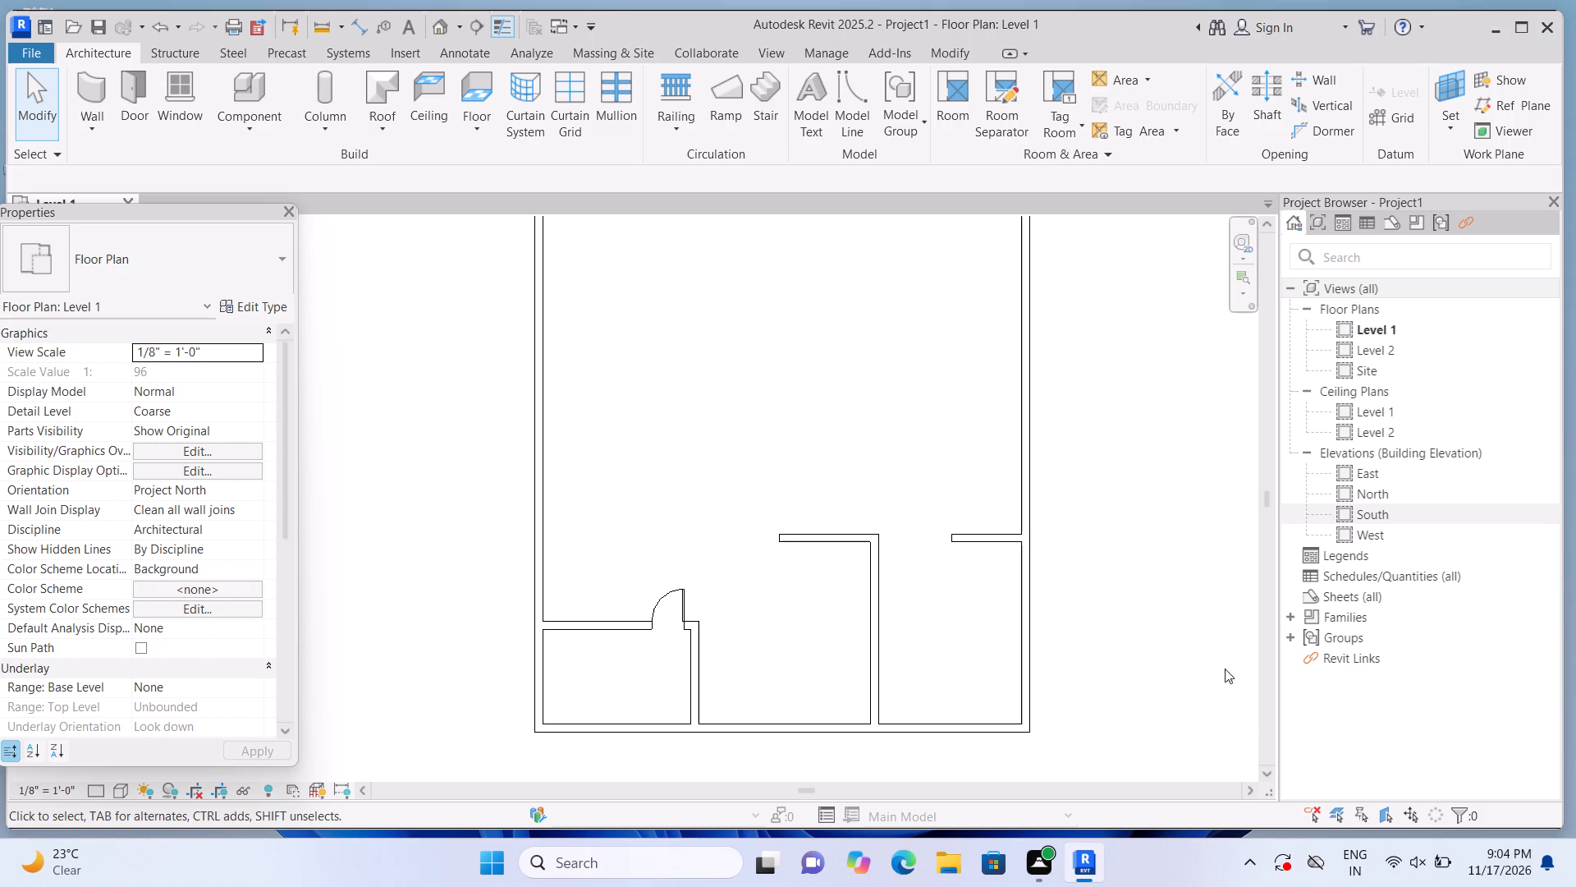
Draw a 2' 1" Curtain Wall 1 segment along the centre of the lower-left room's top wall, near its left end.
{"action": "scroll", "coordinate": [1157, 627], "scroll_direction": "down", "scroll_amount": 2}
{"action": "middle_click_drag", "start_coordinate": [1135, 591], "coordinate": [1057, 622]}
{"action": "scroll", "coordinate": [961, 650], "scroll_direction": "up", "scroll_amount": 1}
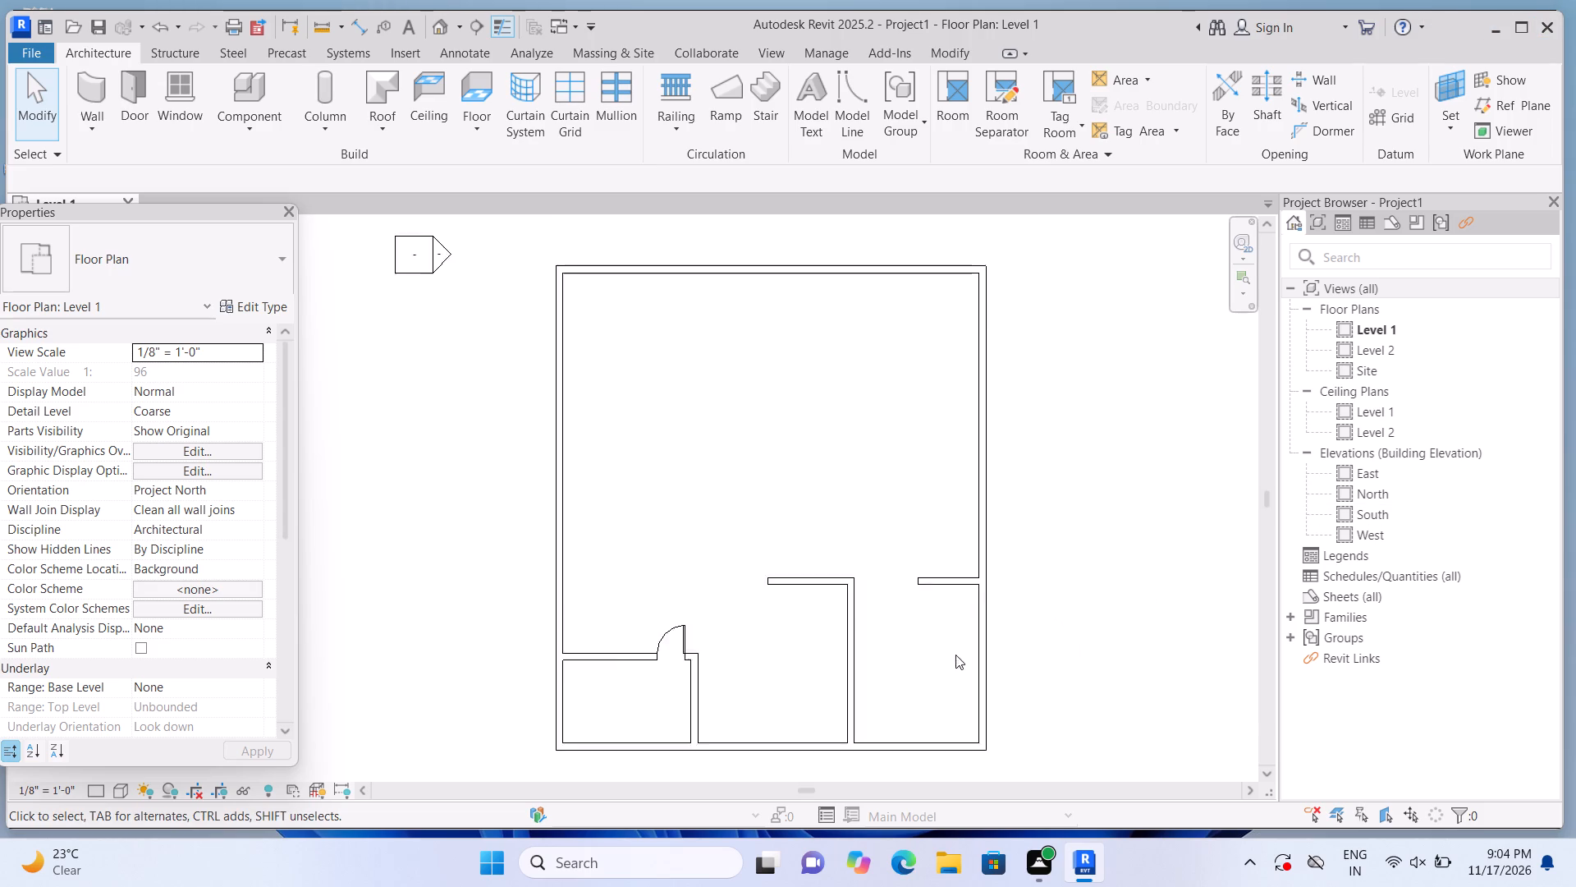
{"action": "scroll", "coordinate": [955, 655], "scroll_direction": "up", "scroll_amount": 2}
{"action": "scroll", "coordinate": [799, 687], "scroll_direction": "down", "scroll_amount": 1}
{"action": "scroll", "coordinate": [731, 693], "scroll_direction": "down", "scroll_amount": 1}
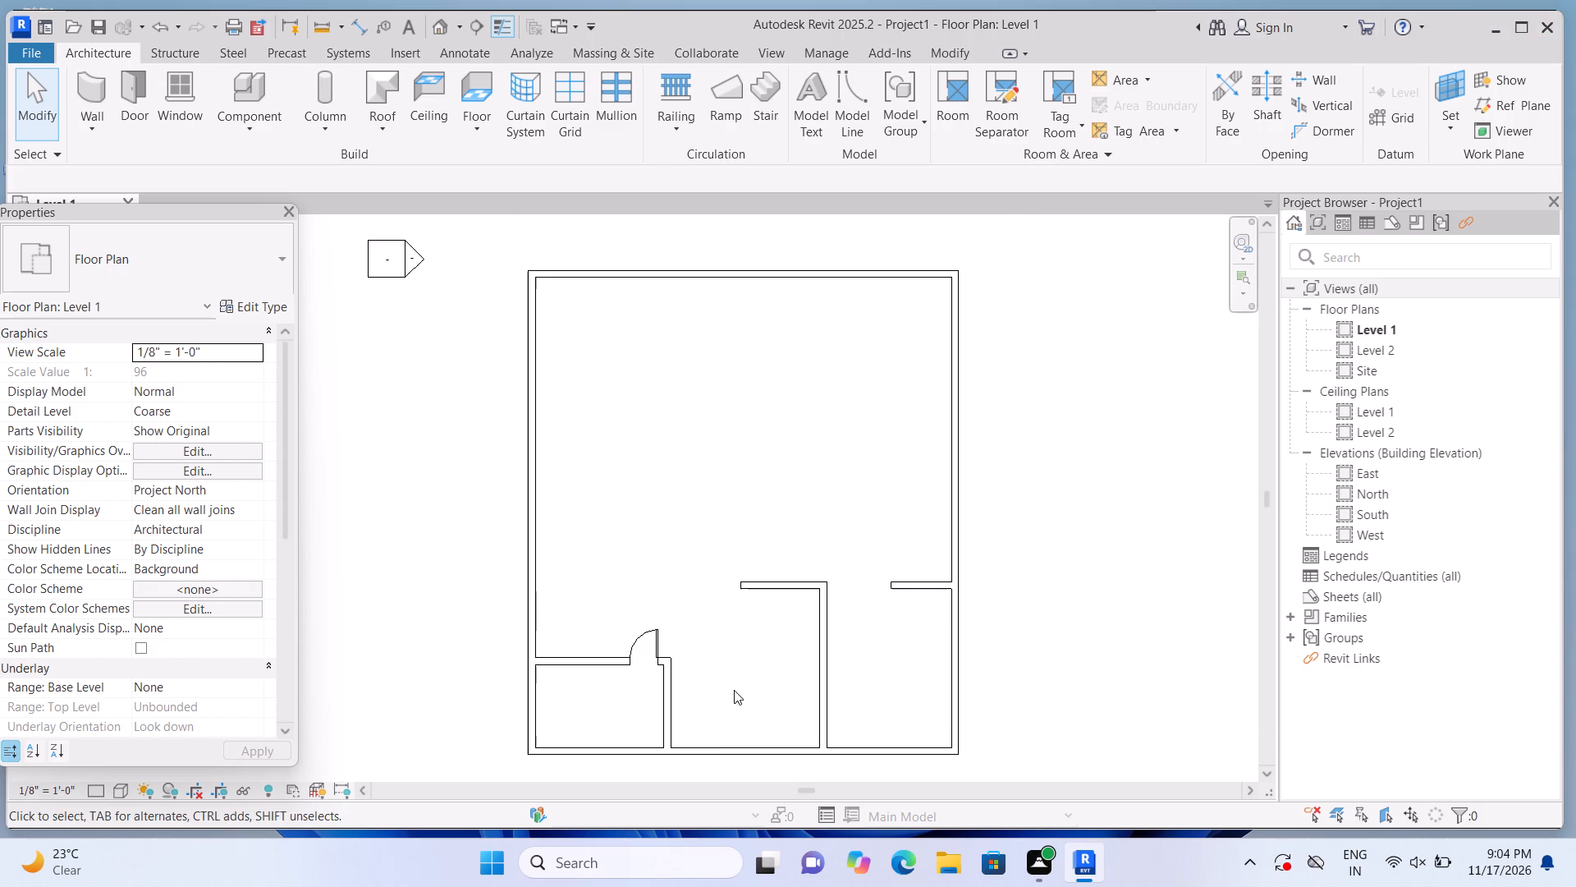
{"action": "scroll", "coordinate": [624, 759], "scroll_direction": "up", "scroll_amount": 1}
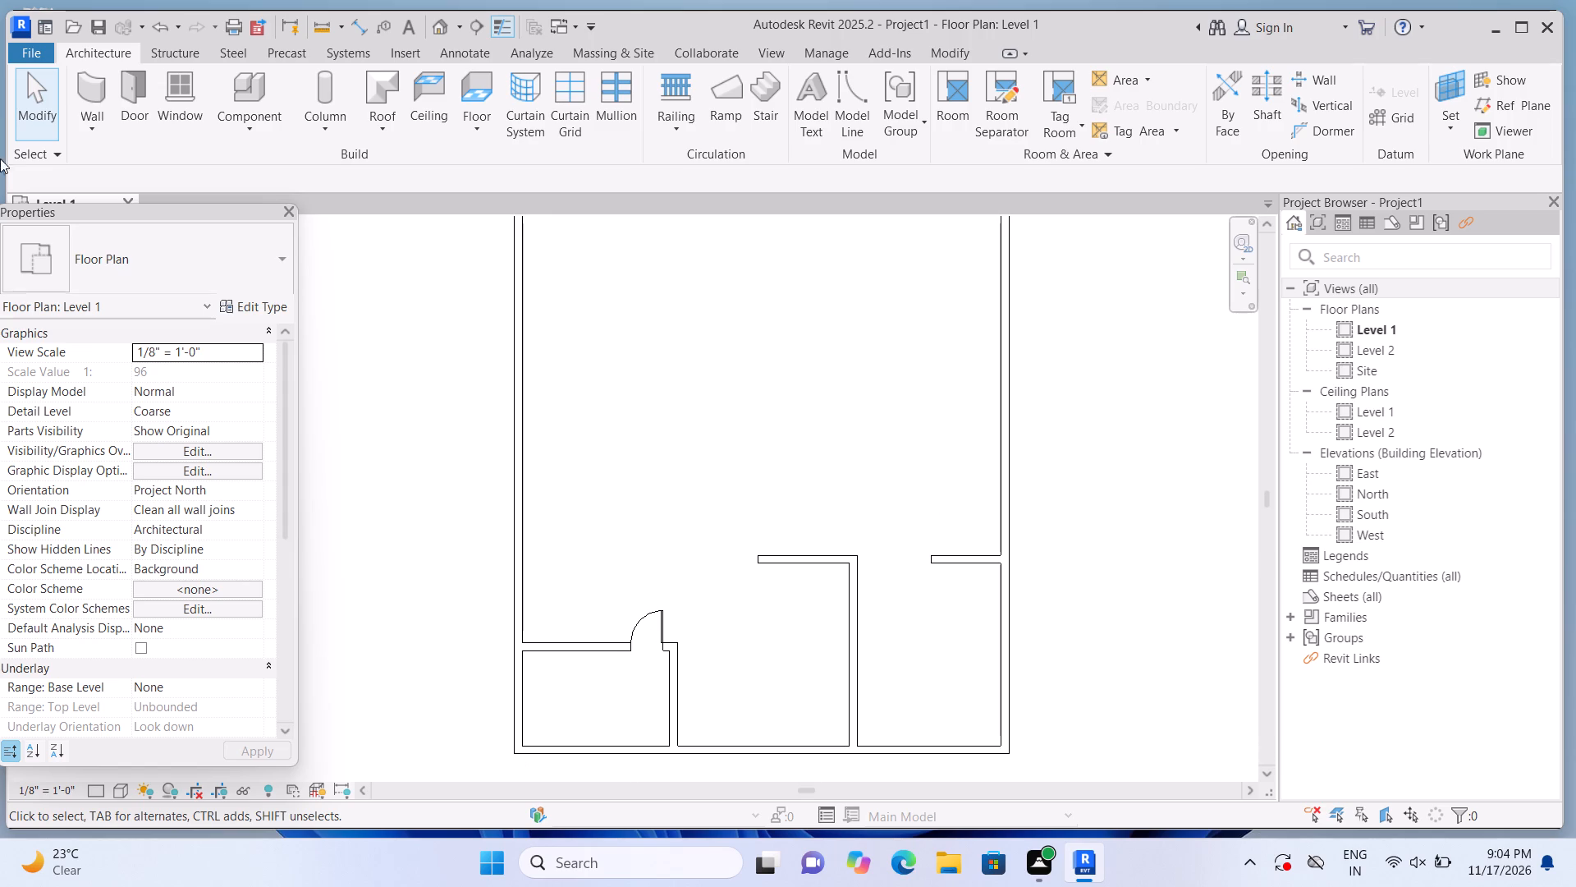
{"action": "left_click", "coordinate": [103, 79]}
{"action": "left_click", "coordinate": [259, 234]}
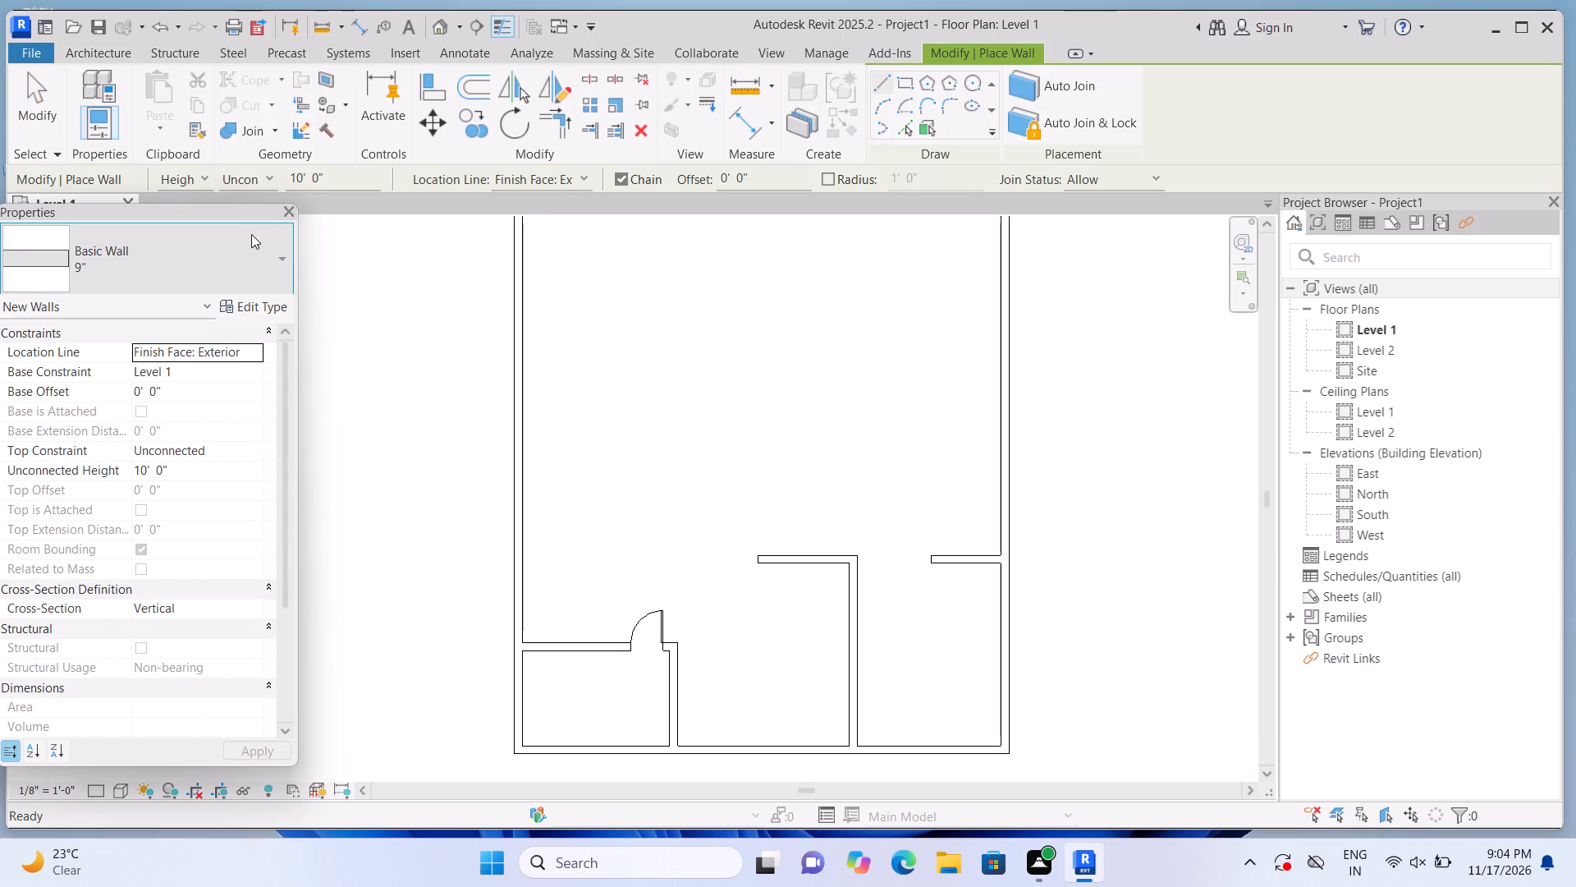
{"action": "scroll", "coordinate": [245, 370], "scroll_direction": "down", "scroll_amount": 12}
{"action": "left_click", "coordinate": [167, 568]}
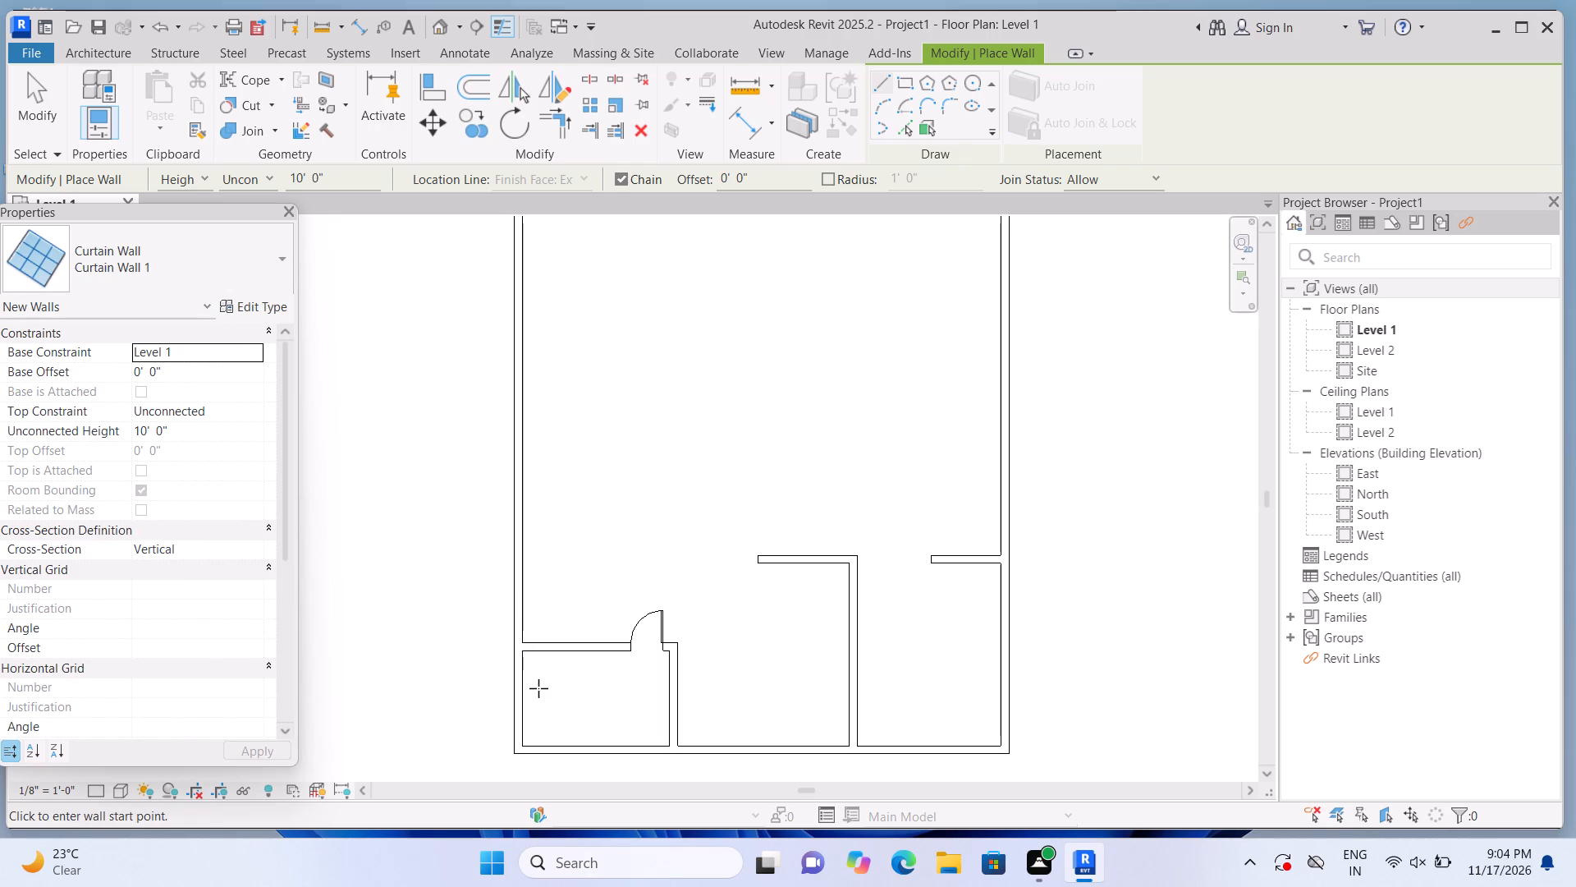
{"action": "scroll", "coordinate": [543, 688], "scroll_direction": "up", "scroll_amount": 9}
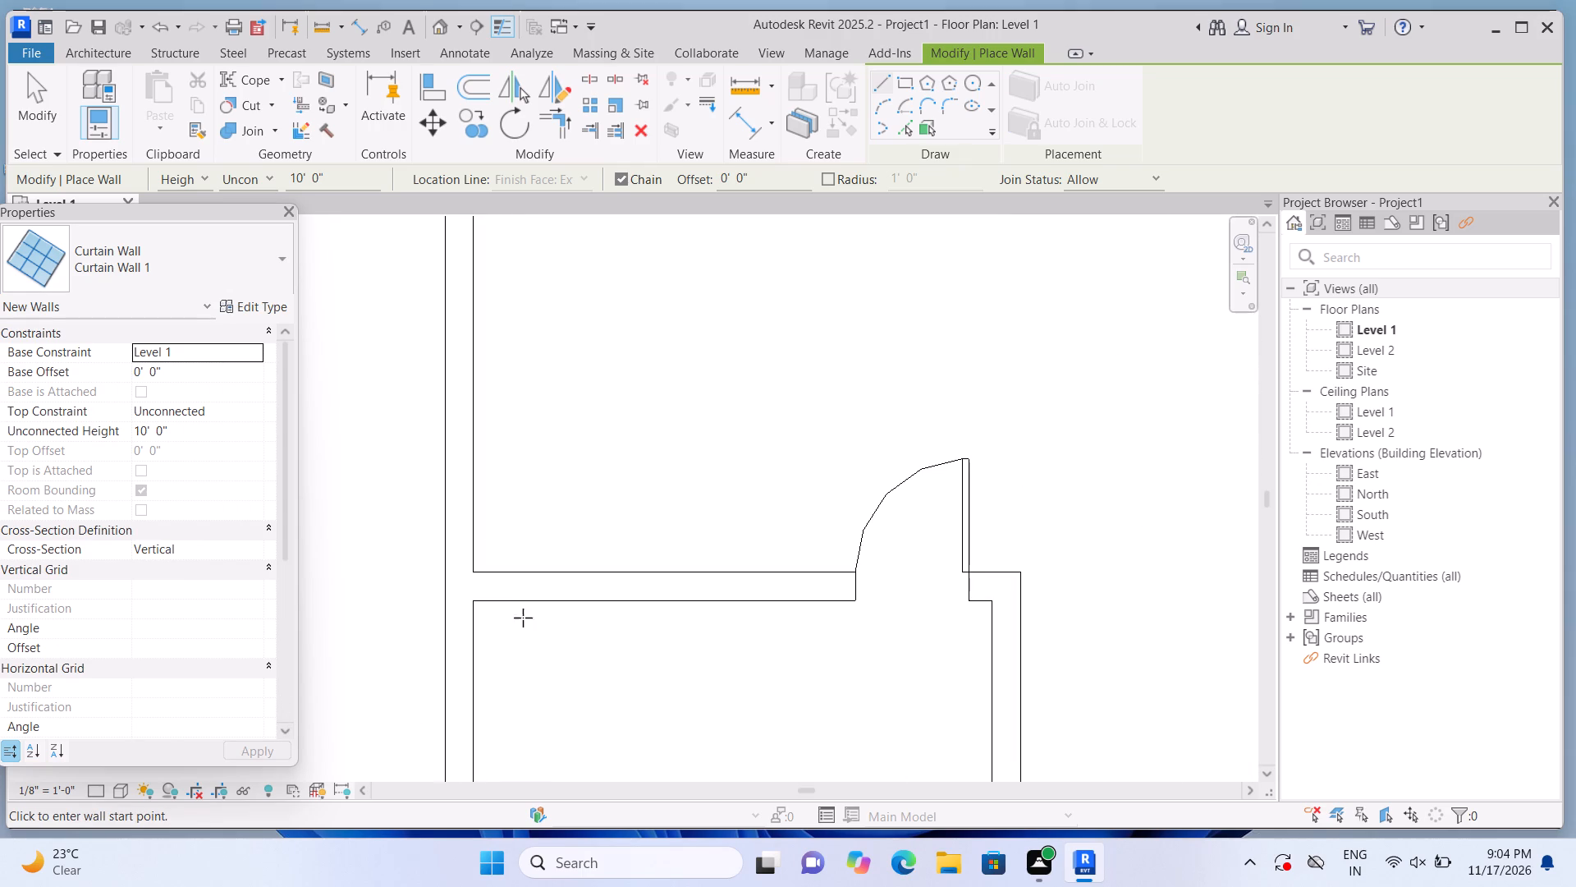
{"action": "left_click", "coordinate": [500, 591]}
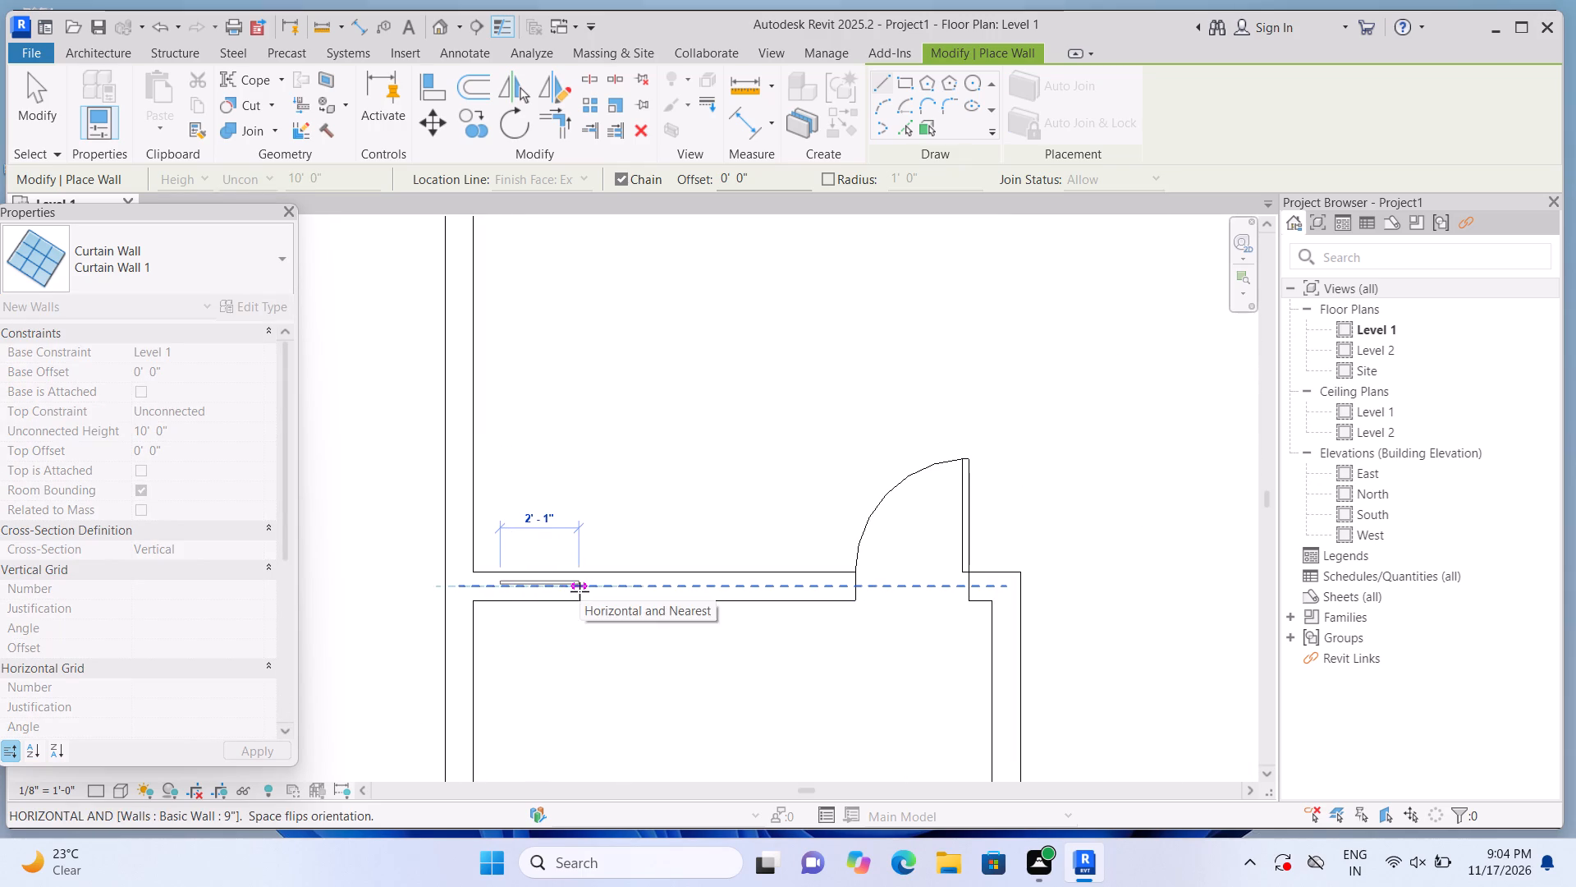
{"action": "left_click", "coordinate": [580, 591]}
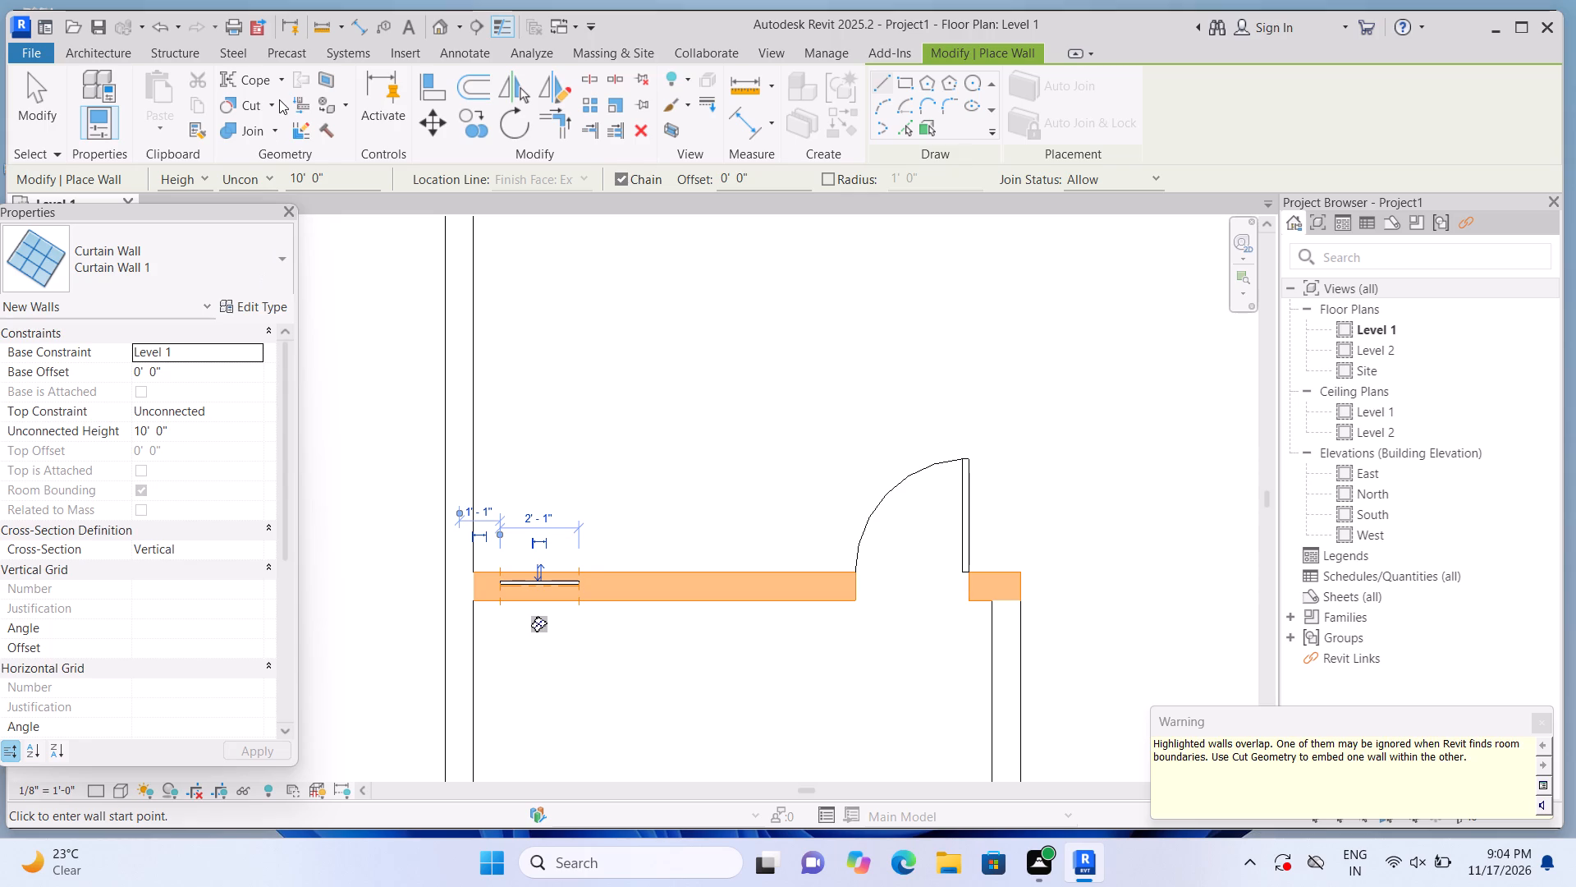
Cut the lower-left room's top wall with the curtain wall segment using Cut Geometry.
{"action": "left_click", "coordinate": [272, 104]}
{"action": "left_click", "coordinate": [282, 150]}
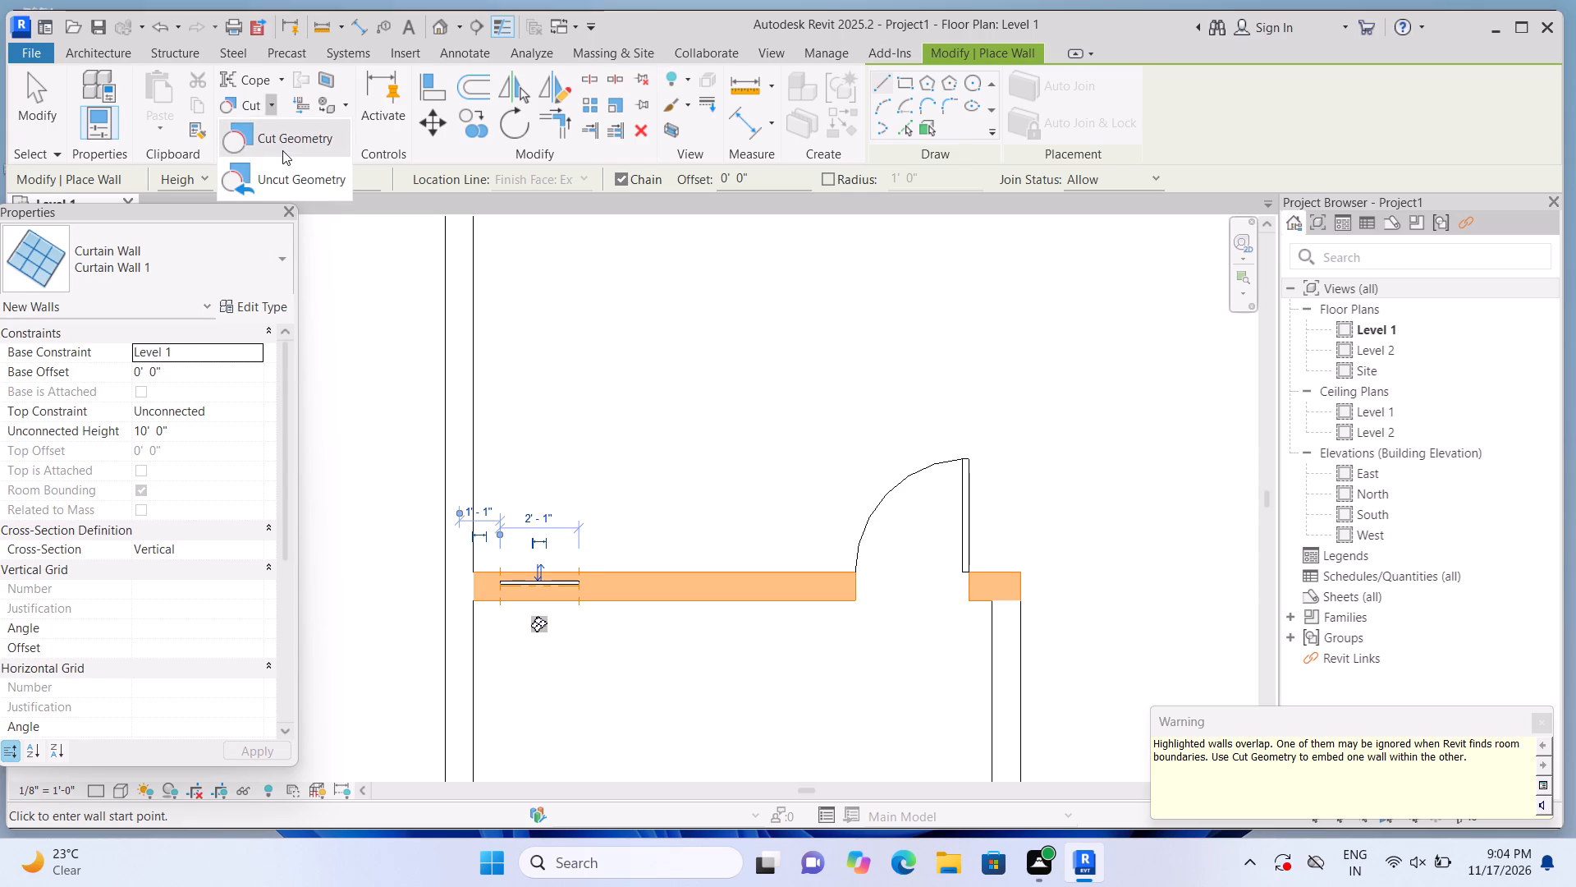
{"action": "left_click", "coordinate": [691, 574]}
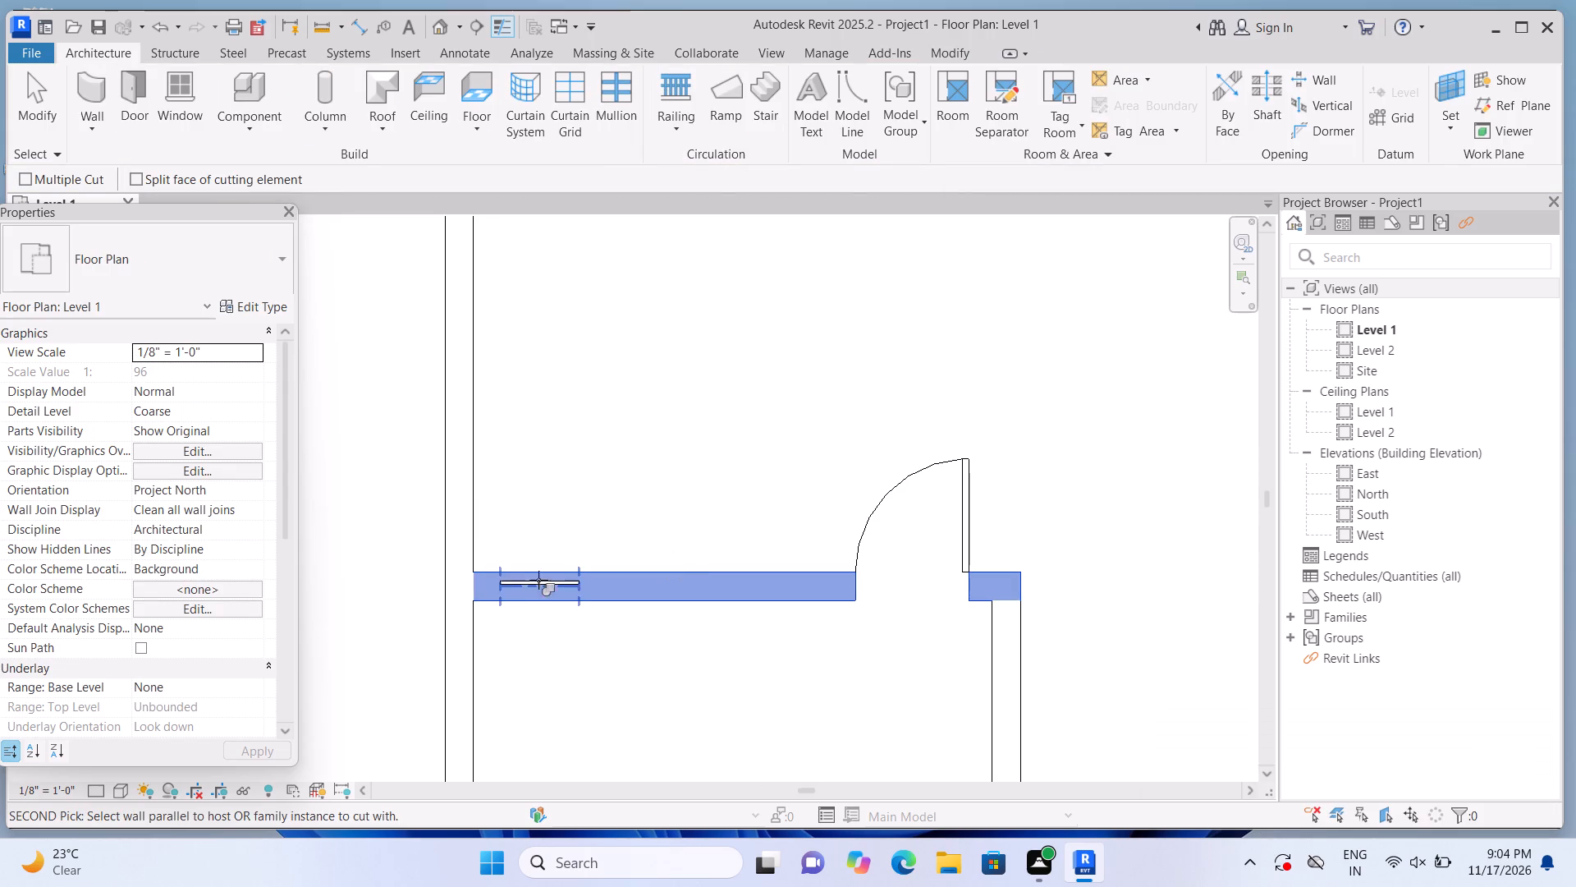
{"action": "left_click", "coordinate": [561, 580]}
Embed a second curtain wall segment, 2' 0" long, in the same wall beside the door, cutting the host wall with it.
{"action": "left_click", "coordinate": [102, 102]}
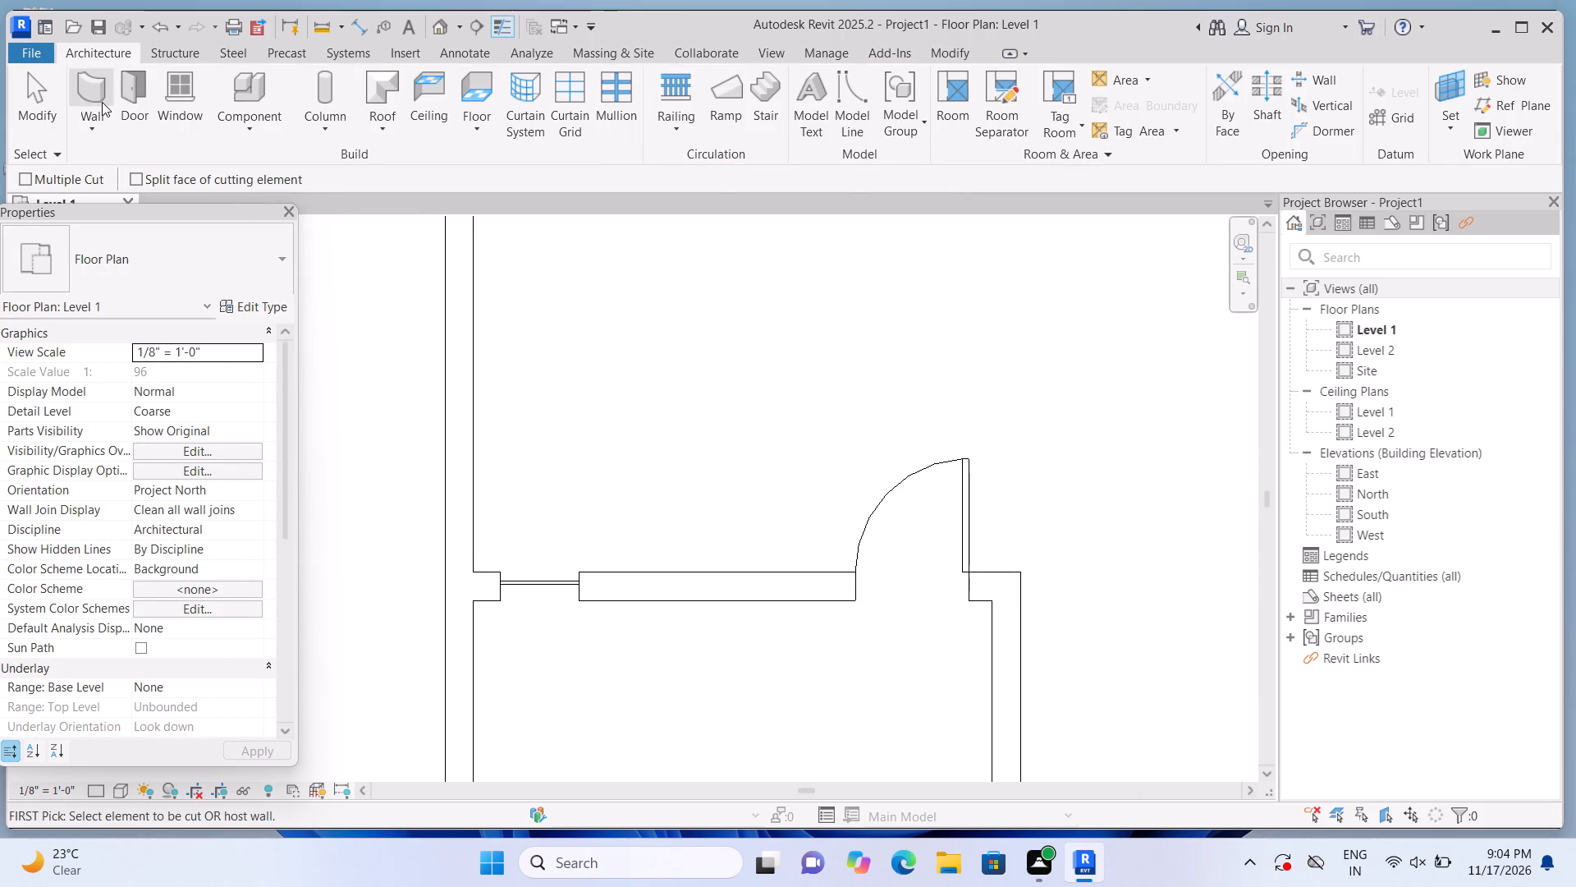
{"action": "left_click", "coordinate": [807, 591]}
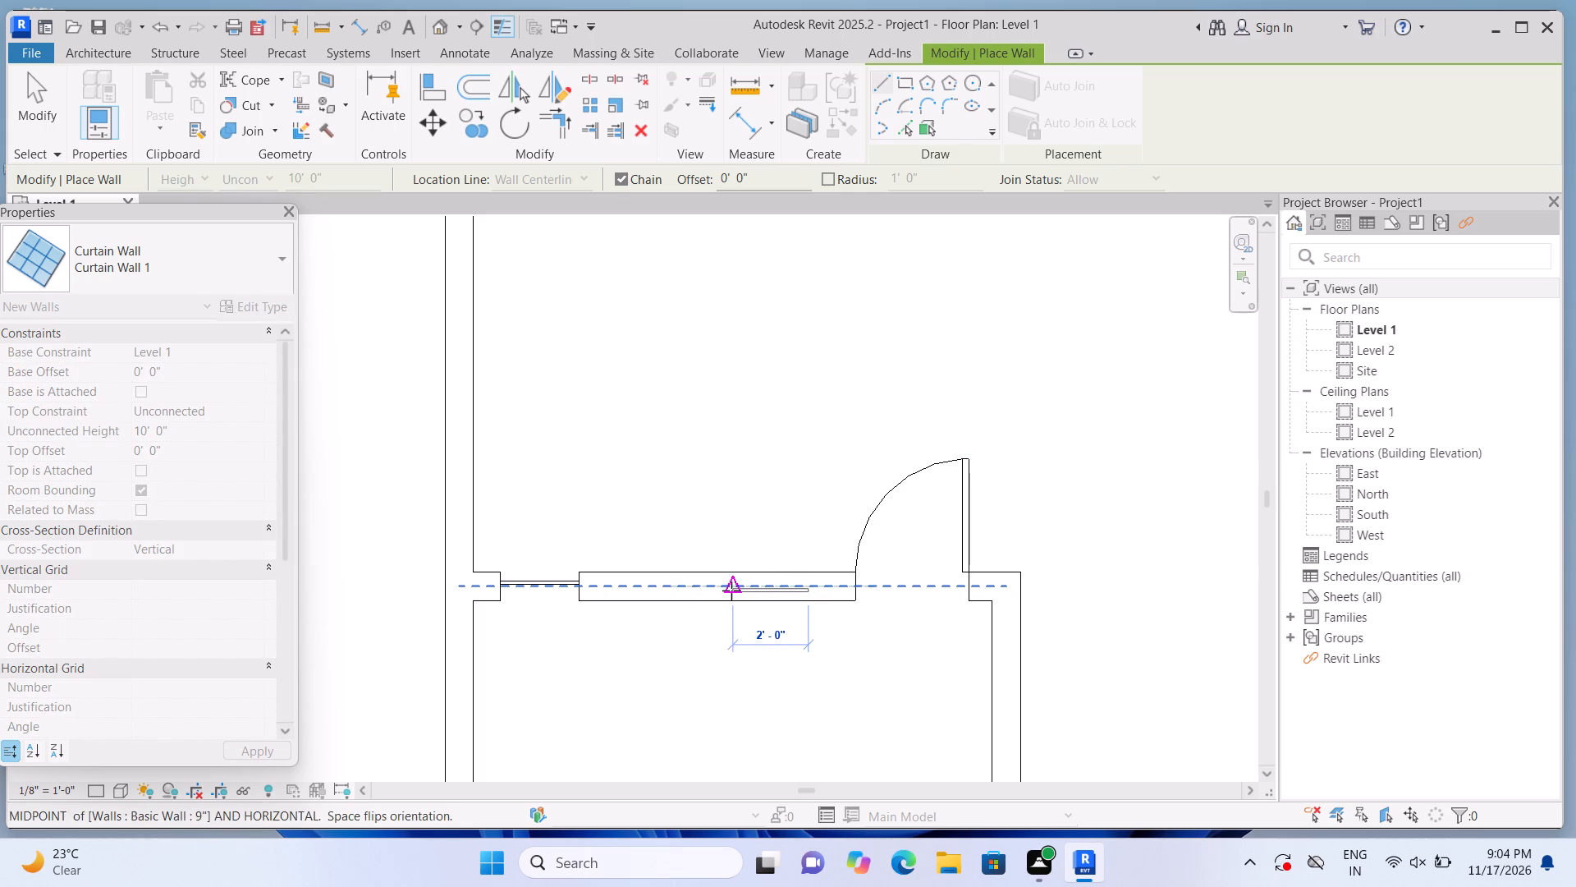
{"action": "left_click", "coordinate": [731, 591]}
{"action": "left_click", "coordinate": [268, 105]}
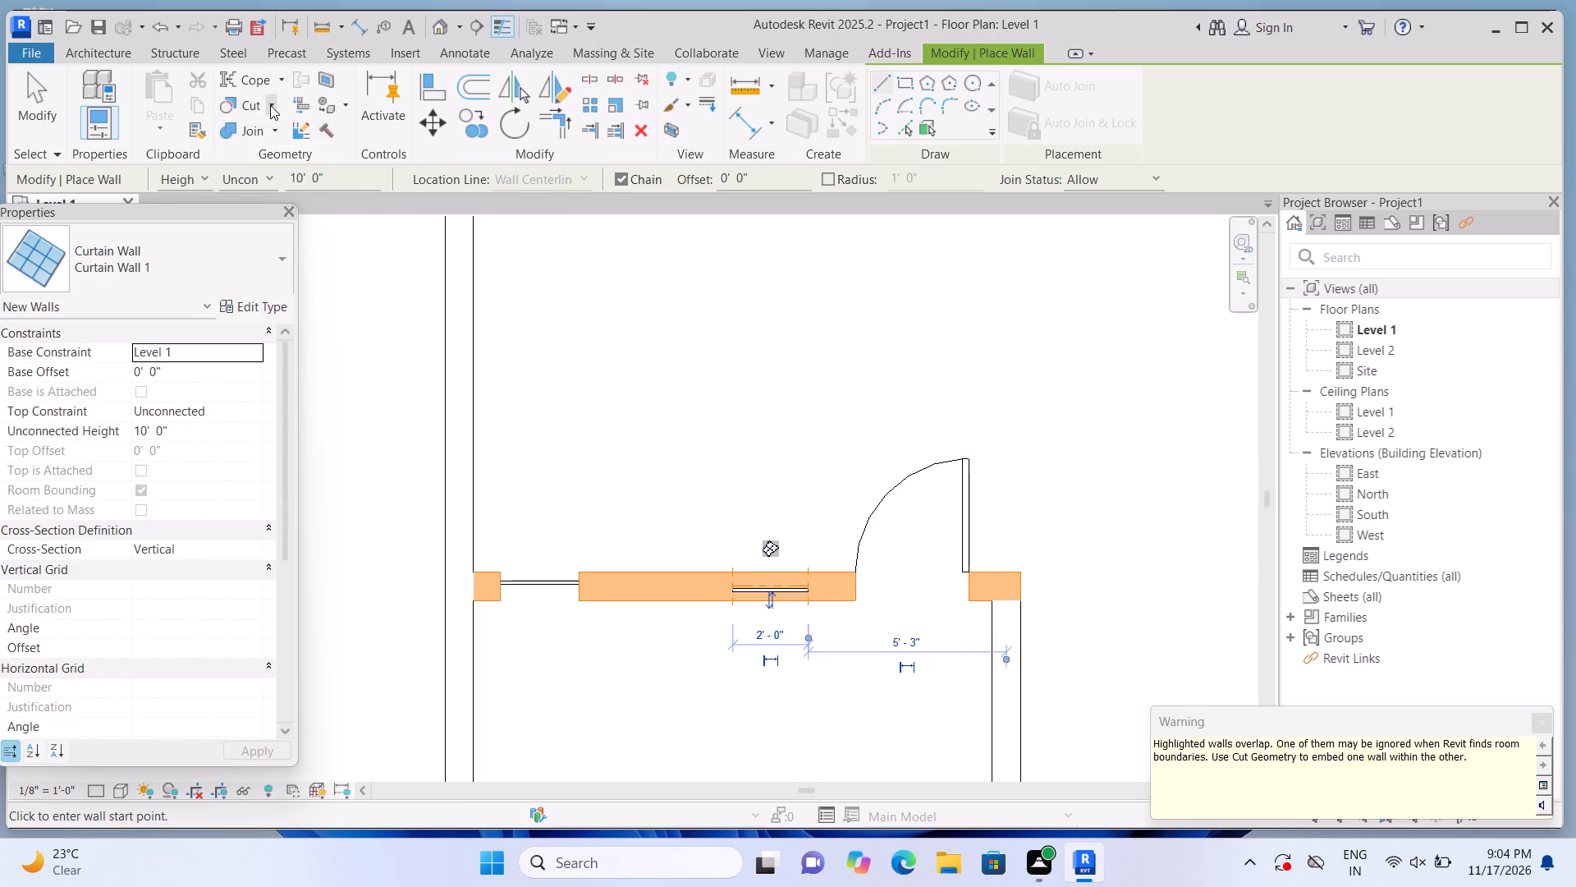
{"action": "left_click", "coordinate": [285, 140]}
{"action": "left_click", "coordinate": [651, 580]}
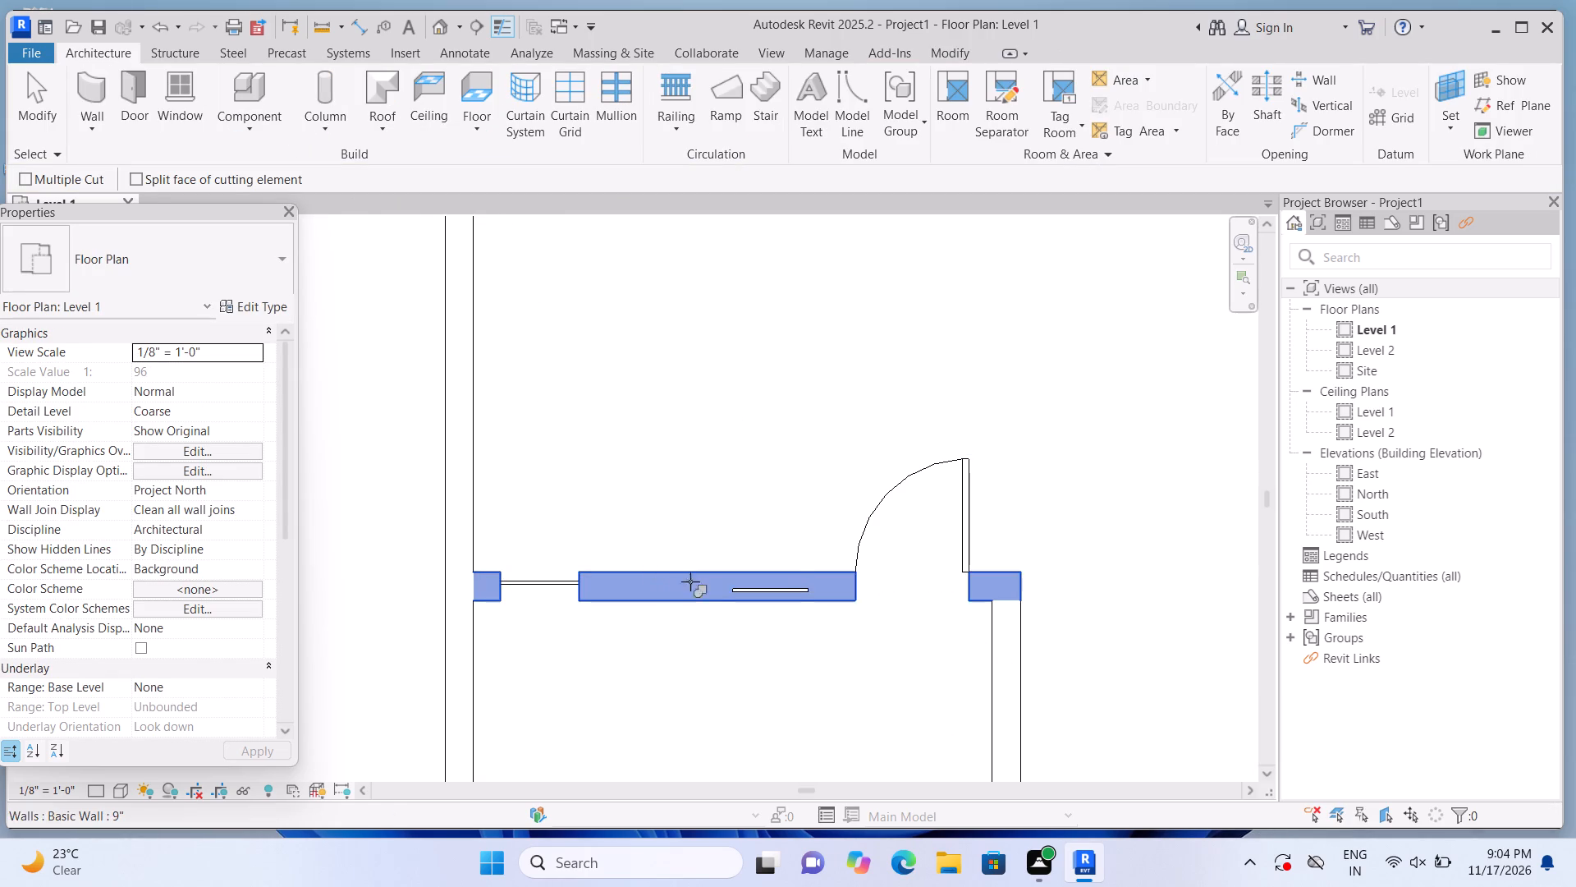
{"action": "left_click", "coordinate": [799, 585]}
Open the default 3D view of the building and set its visual style to Shaded.
{"action": "scroll", "coordinate": [789, 585], "scroll_direction": "down", "scroll_amount": 7}
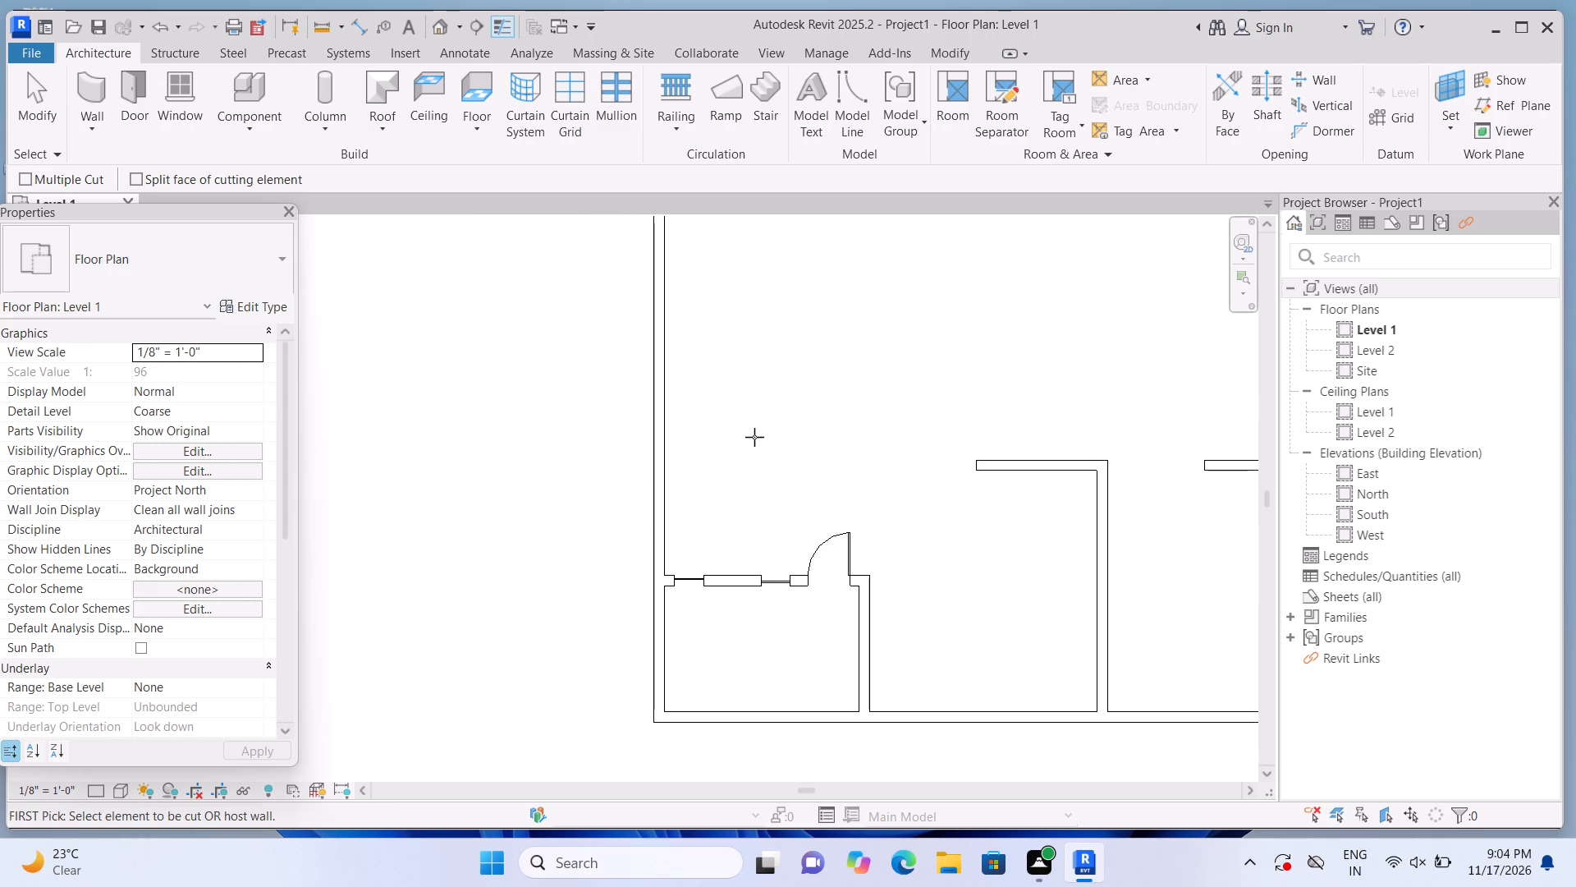
{"action": "scroll", "coordinate": [664, 436], "scroll_direction": "down", "scroll_amount": 4}
{"action": "scroll", "coordinate": [831, 437], "scroll_direction": "up", "scroll_amount": 5}
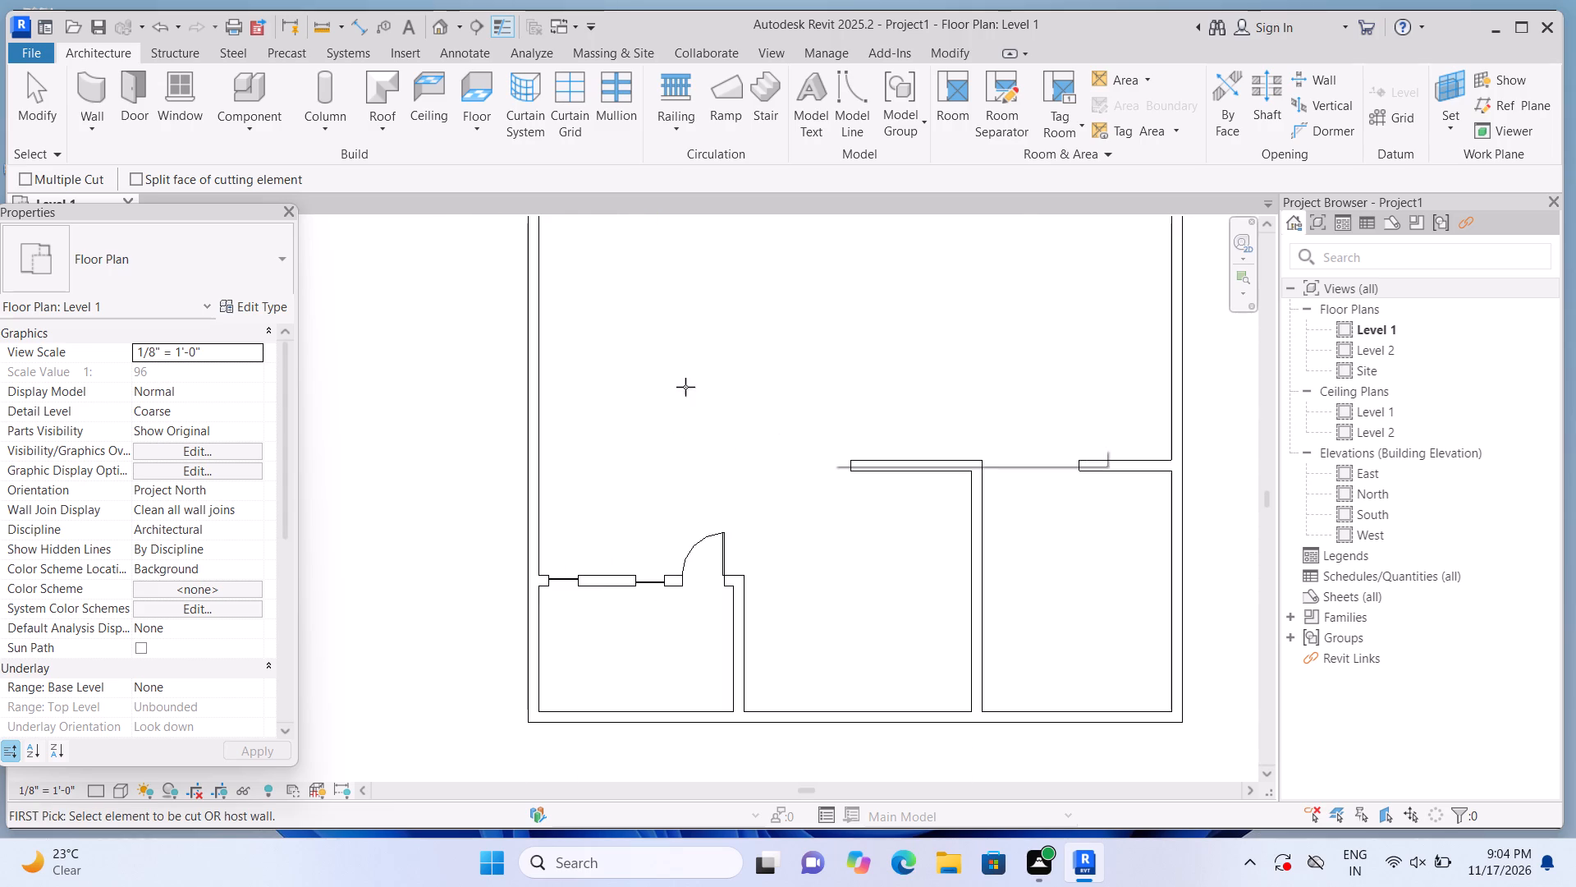
{"action": "left_click", "coordinate": [443, 18]}
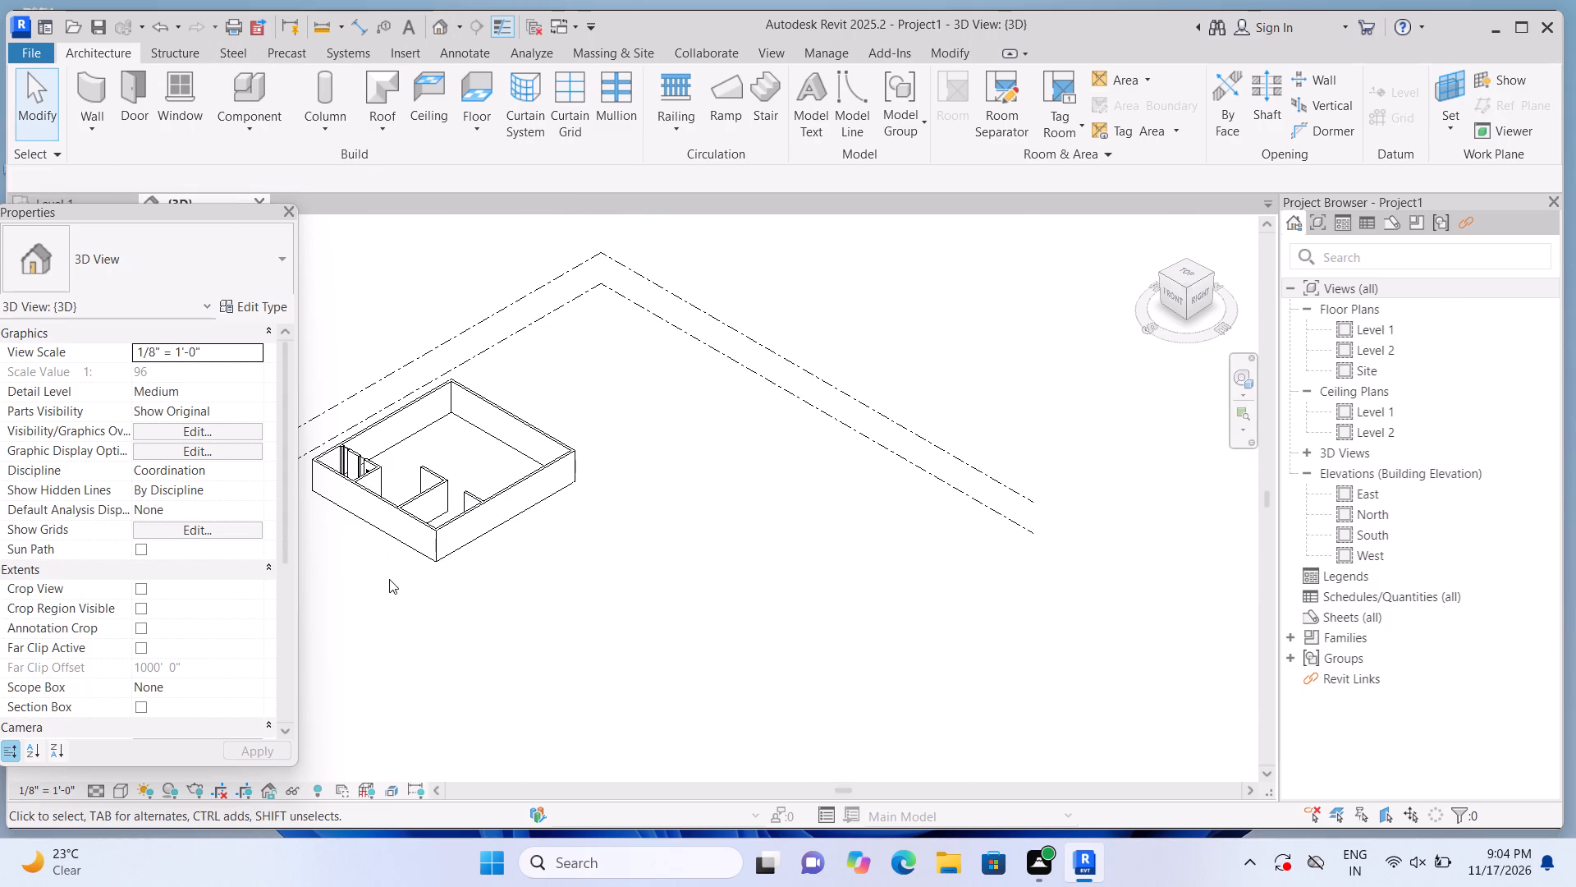
{"action": "left_click", "coordinate": [119, 792]}
{"action": "left_click", "coordinate": [176, 708]}
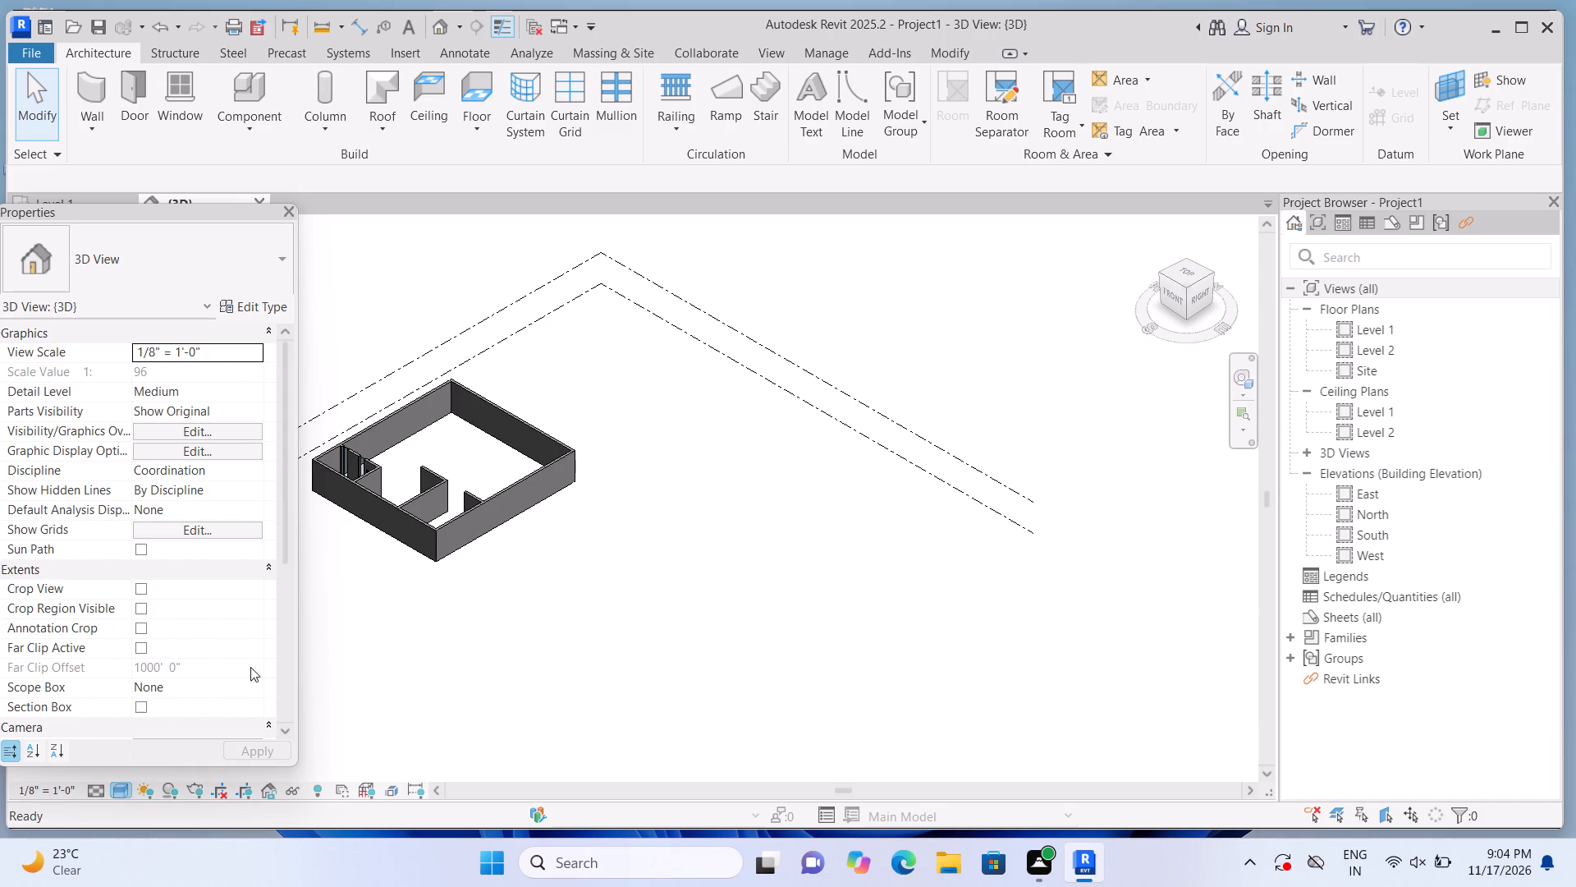
Return from the 3D view to the Level 1 floor plan, showing the building's lower rooms.
{"action": "scroll", "coordinate": [268, 637], "scroll_direction": "up", "scroll_amount": 2}
{"action": "scroll", "coordinate": [313, 535], "scroll_direction": "up", "scroll_amount": 7}
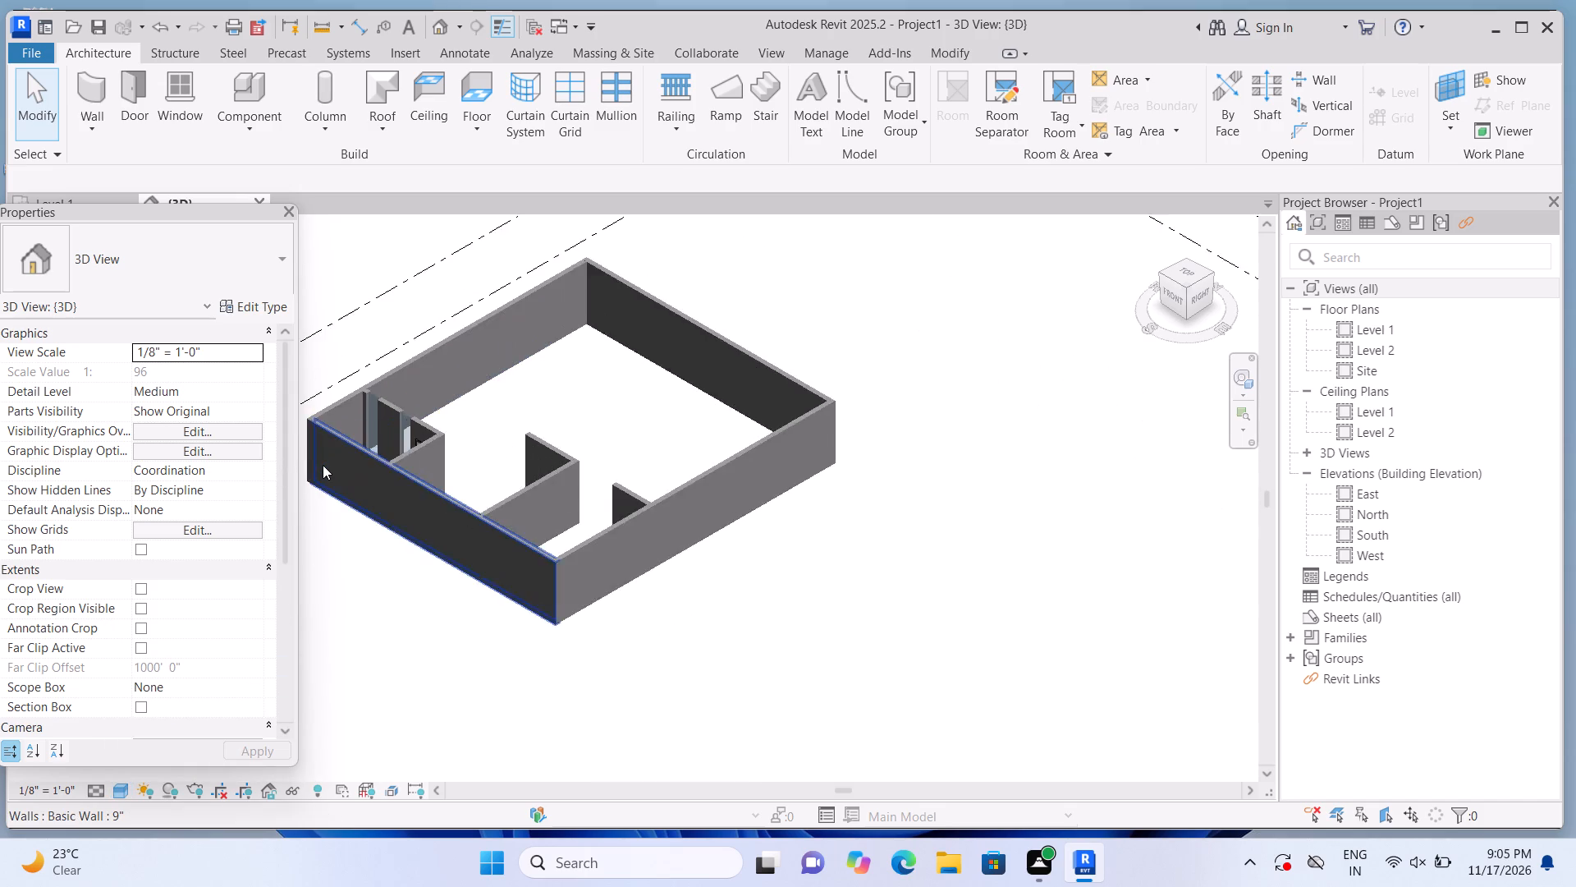
{"action": "scroll", "coordinate": [323, 465], "scroll_direction": "up", "scroll_amount": 4}
{"action": "scroll", "coordinate": [324, 471], "scroll_direction": "down", "scroll_amount": 4}
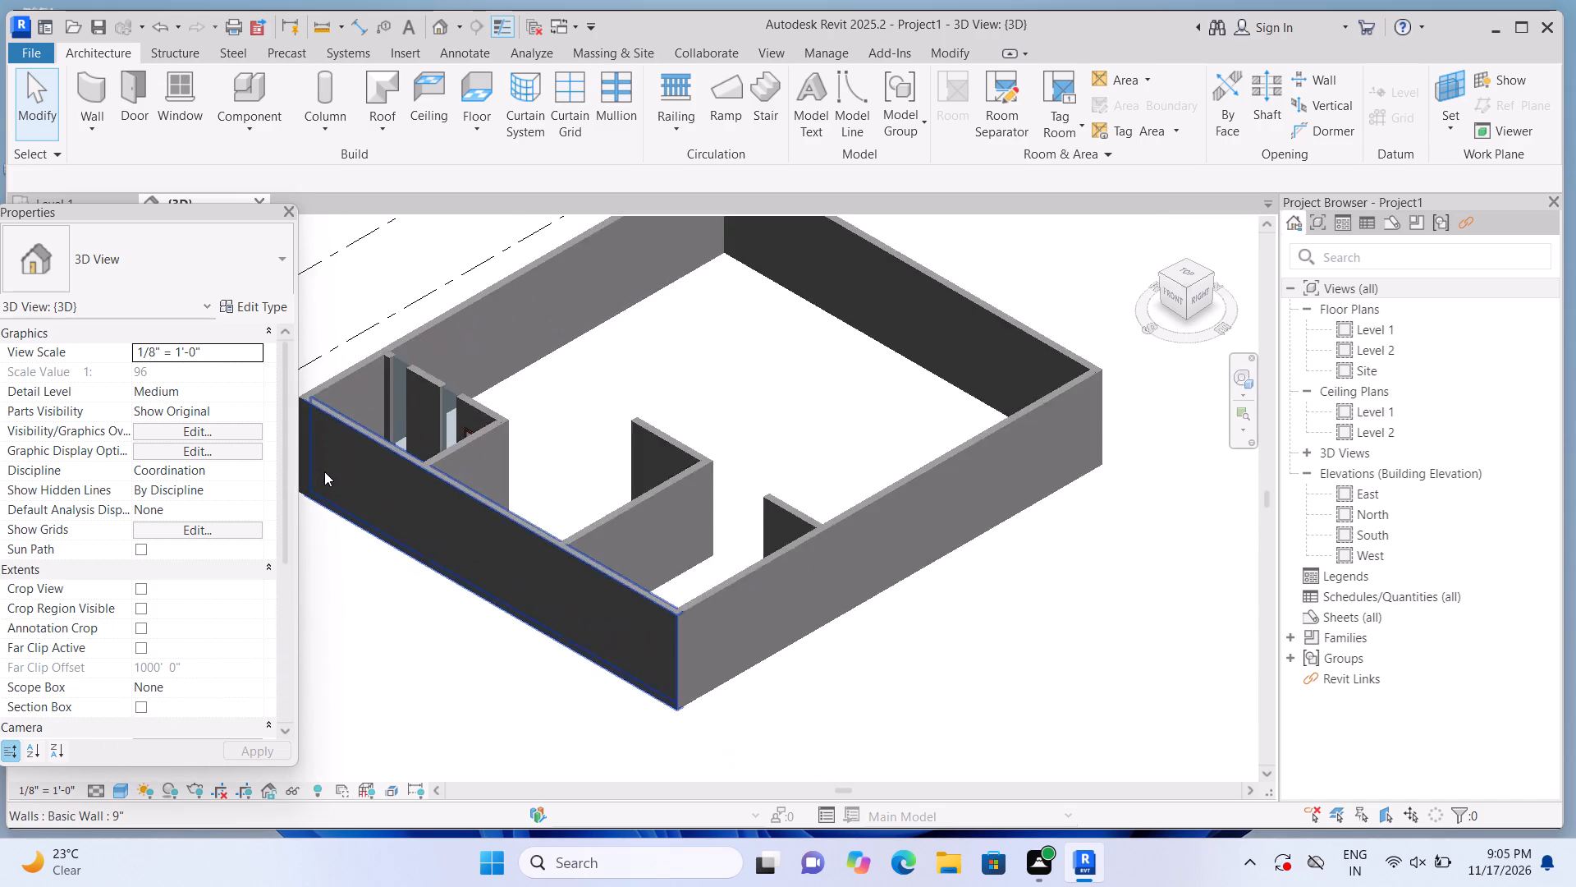
{"action": "scroll", "coordinate": [324, 471], "scroll_direction": "down", "scroll_amount": 2}
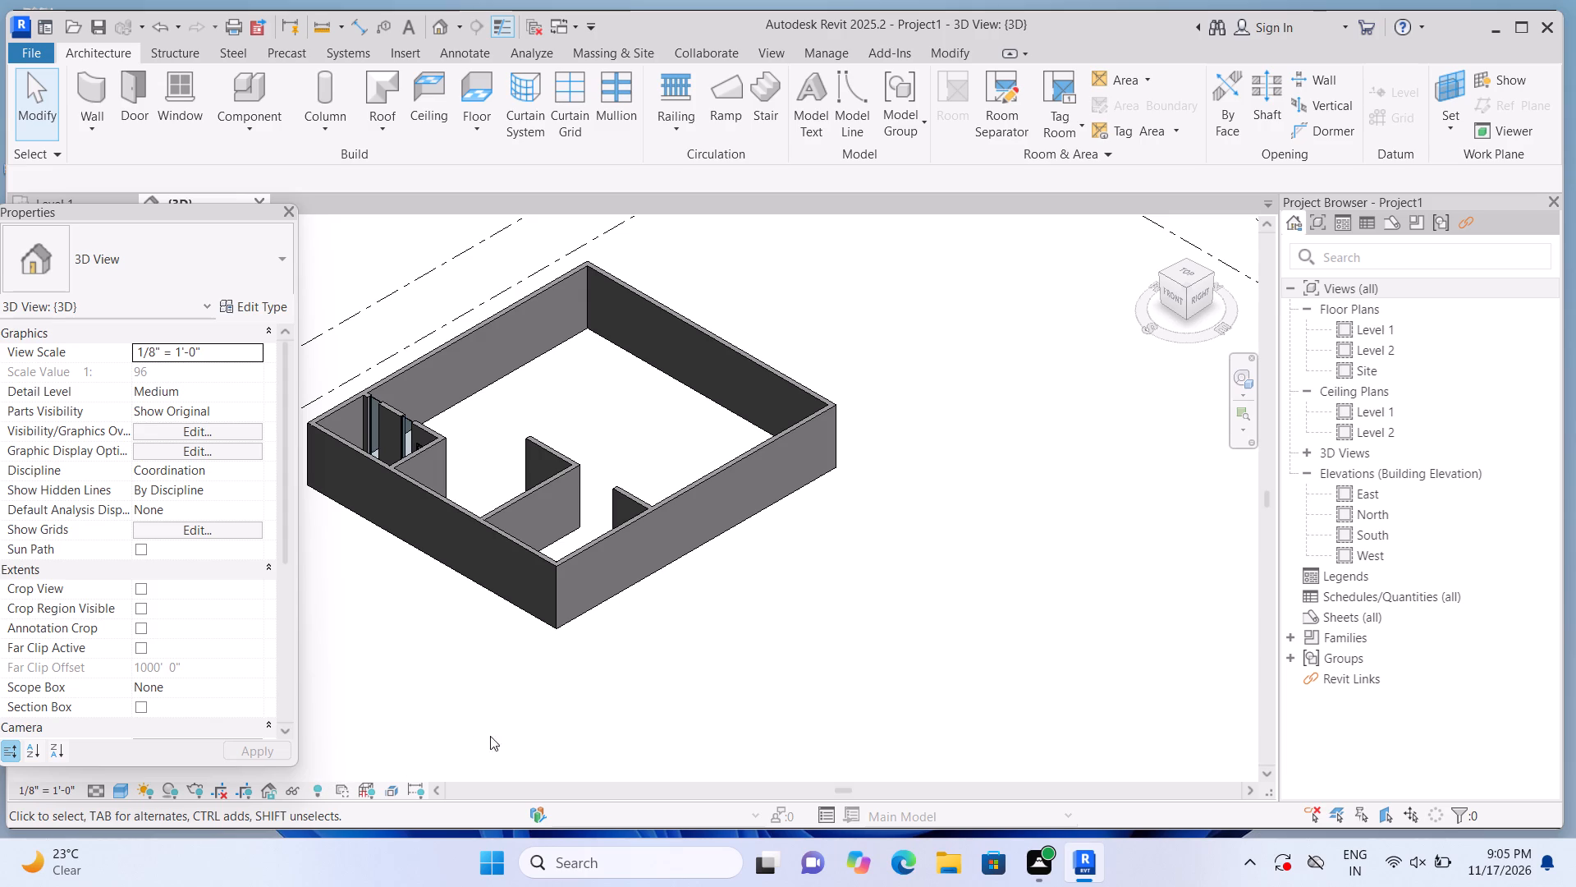
{"action": "double_click", "coordinate": [1345, 331]}
{"action": "scroll", "coordinate": [1020, 559], "scroll_direction": "down", "scroll_amount": 2}
{"action": "middle_click_drag", "start_coordinate": [1030, 581], "coordinate": [969, 550]}
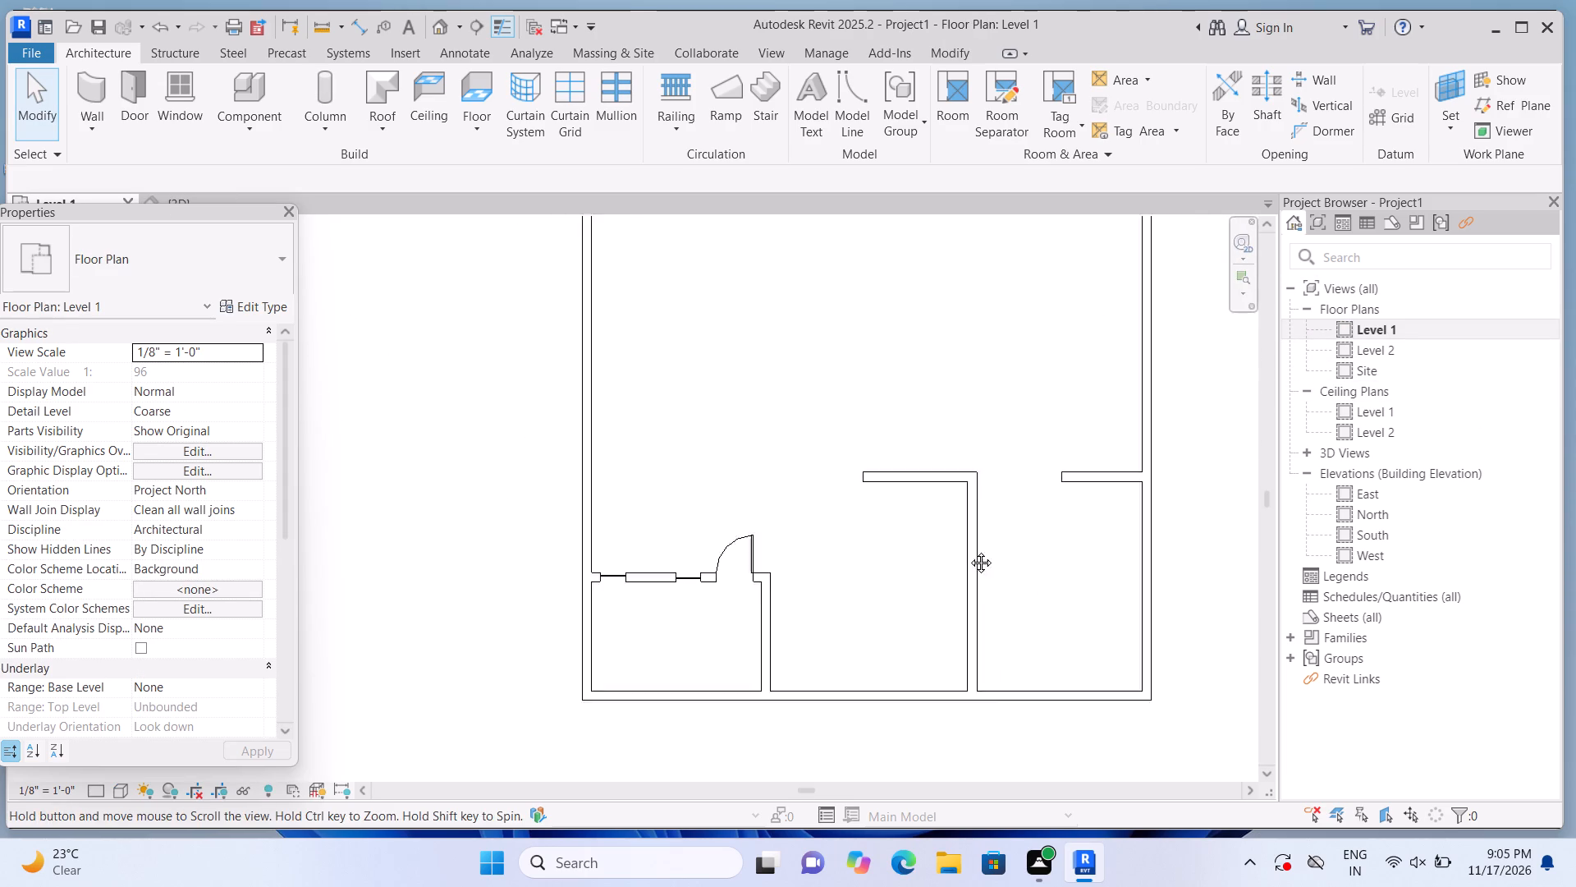
{"action": "middle_click_drag", "start_coordinate": [969, 550], "coordinate": [868, 481]}
{"action": "scroll", "coordinate": [753, 606], "scroll_direction": "up", "scroll_amount": 3}
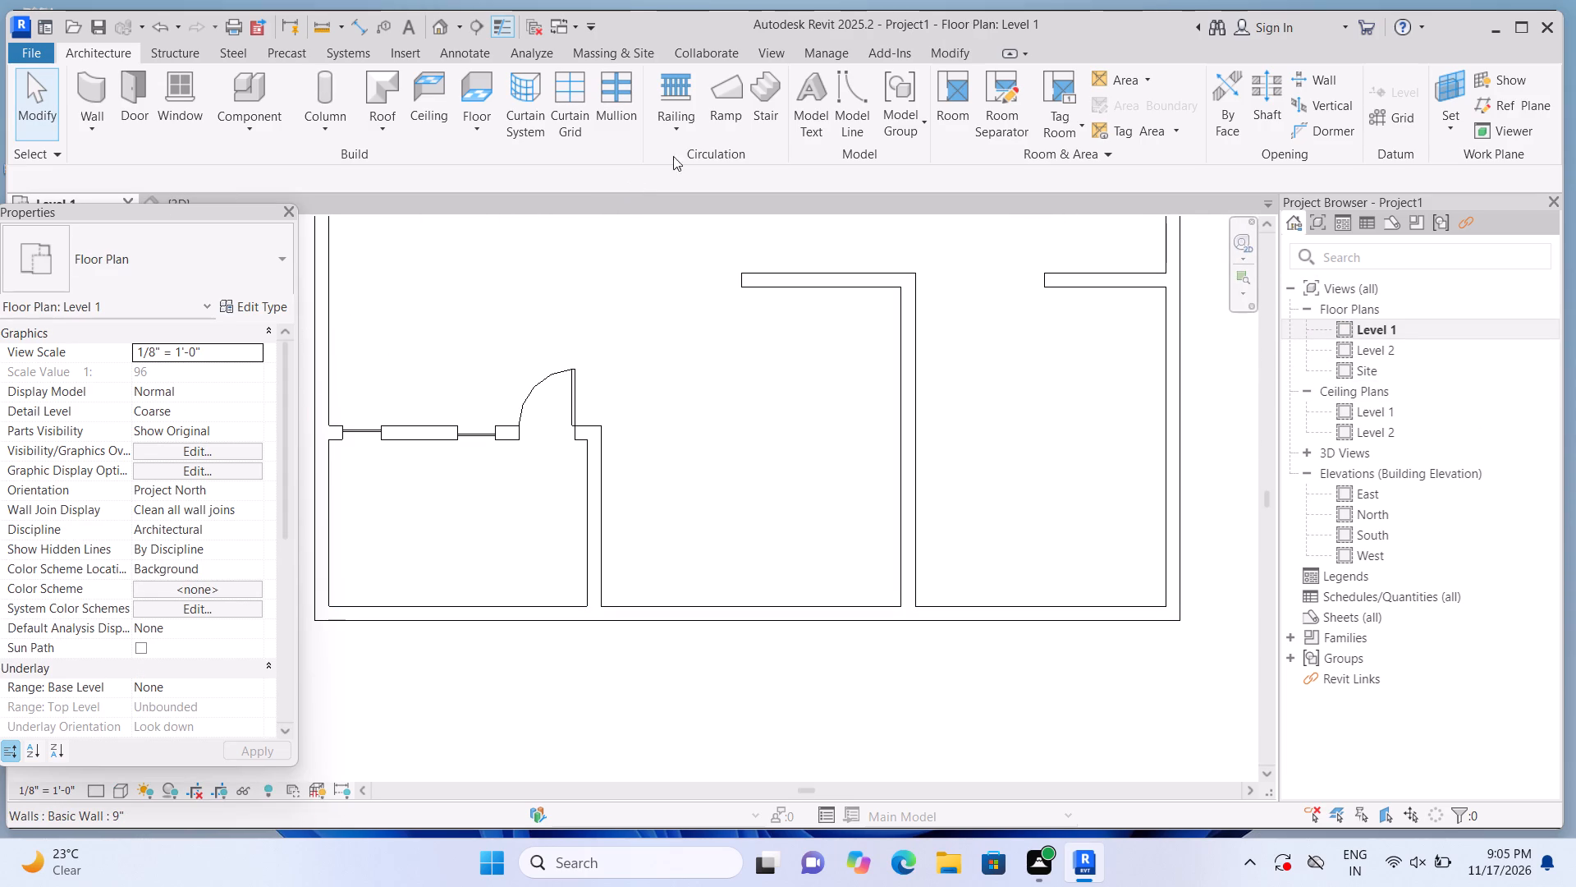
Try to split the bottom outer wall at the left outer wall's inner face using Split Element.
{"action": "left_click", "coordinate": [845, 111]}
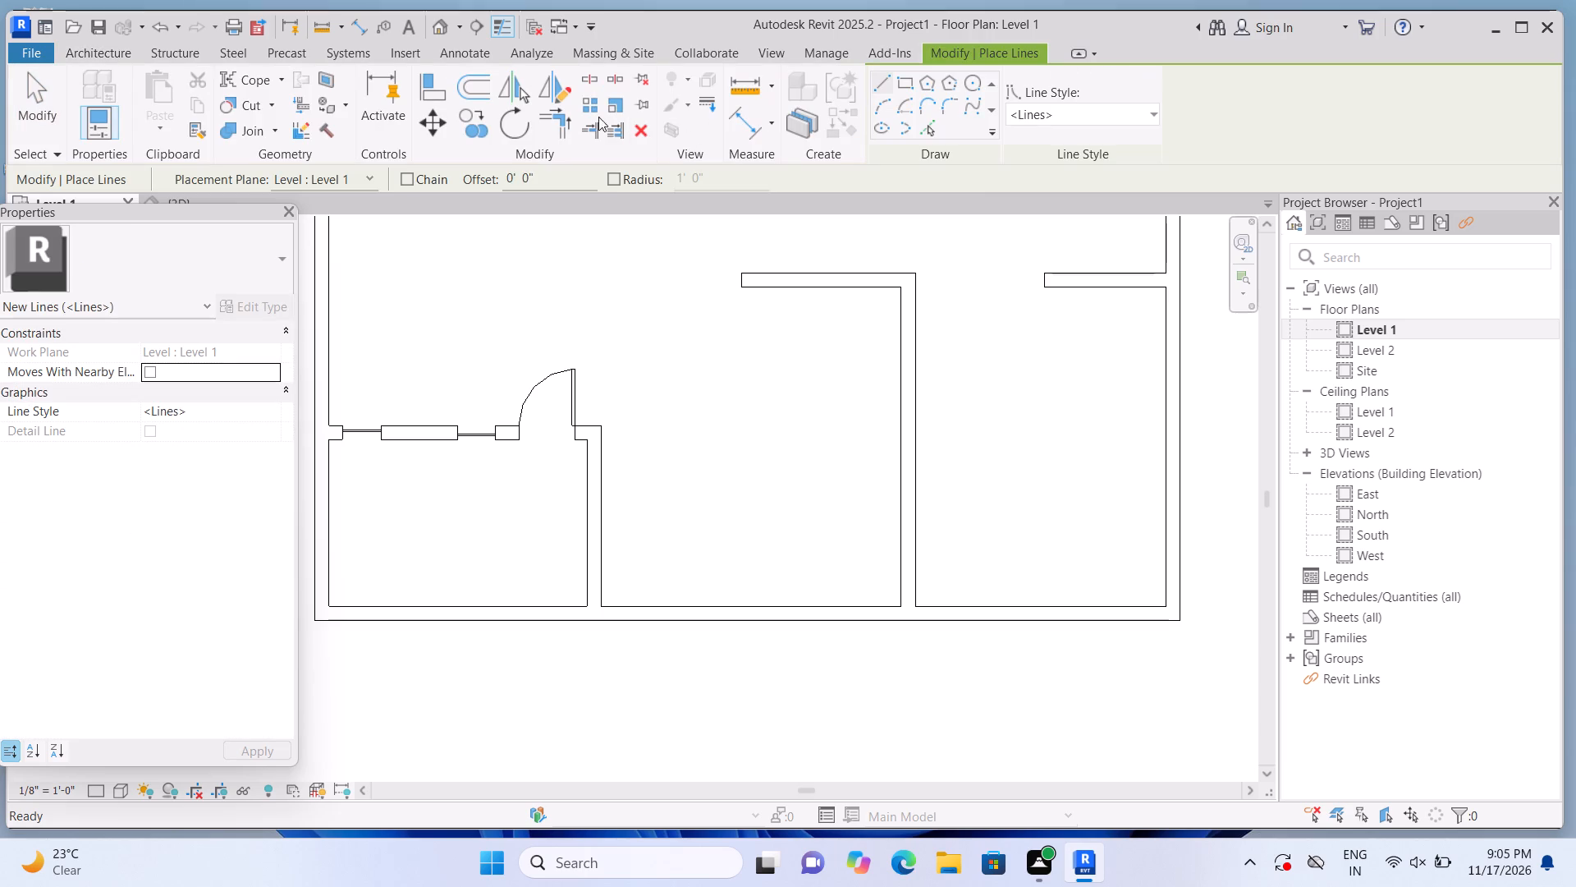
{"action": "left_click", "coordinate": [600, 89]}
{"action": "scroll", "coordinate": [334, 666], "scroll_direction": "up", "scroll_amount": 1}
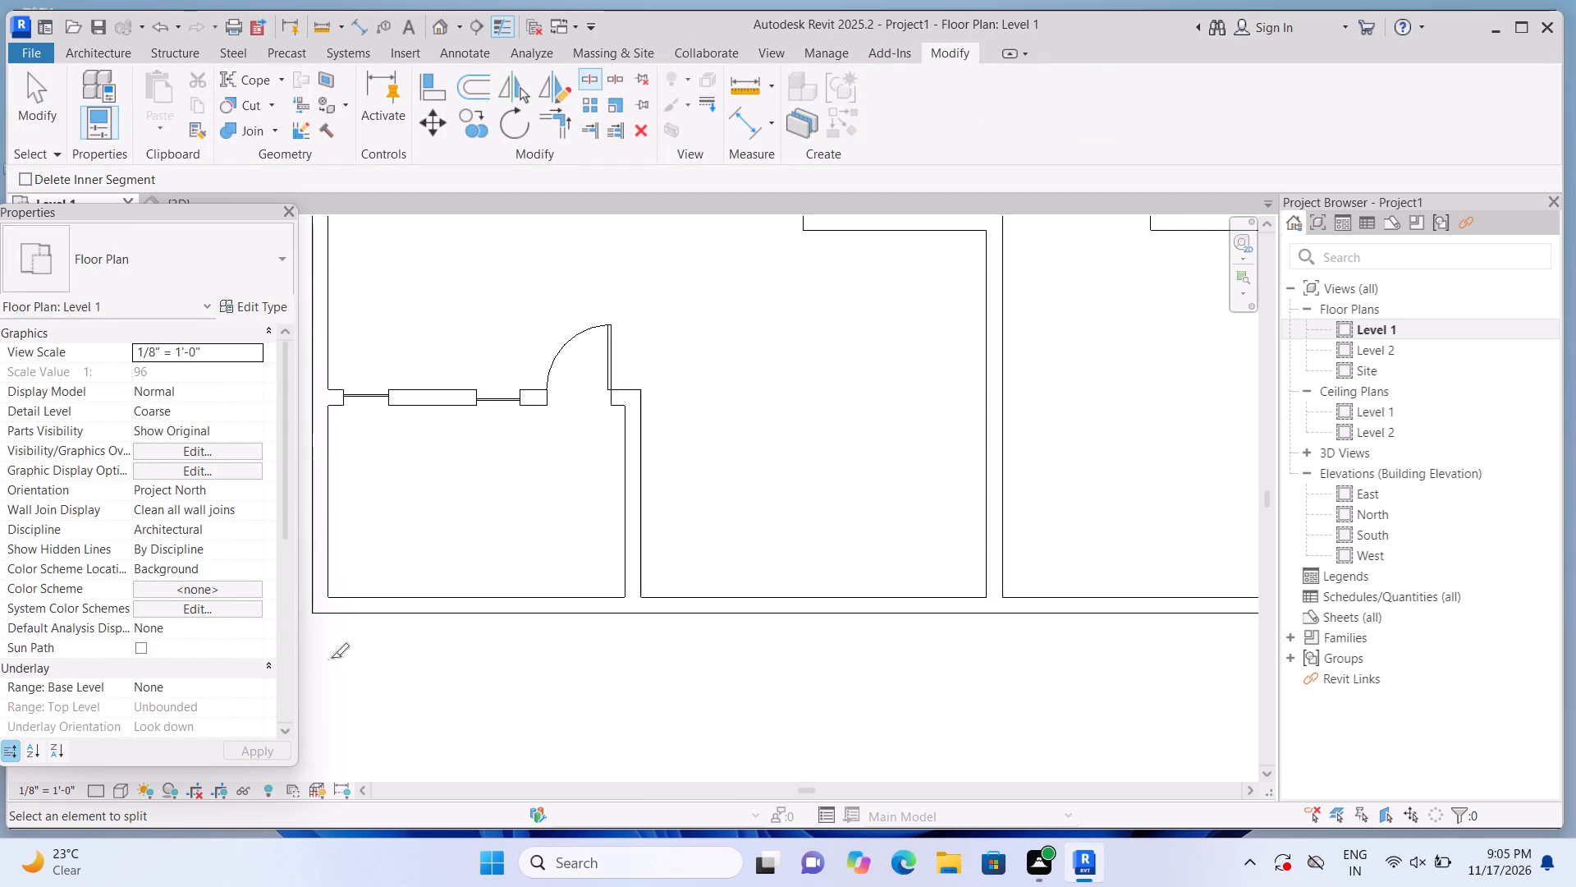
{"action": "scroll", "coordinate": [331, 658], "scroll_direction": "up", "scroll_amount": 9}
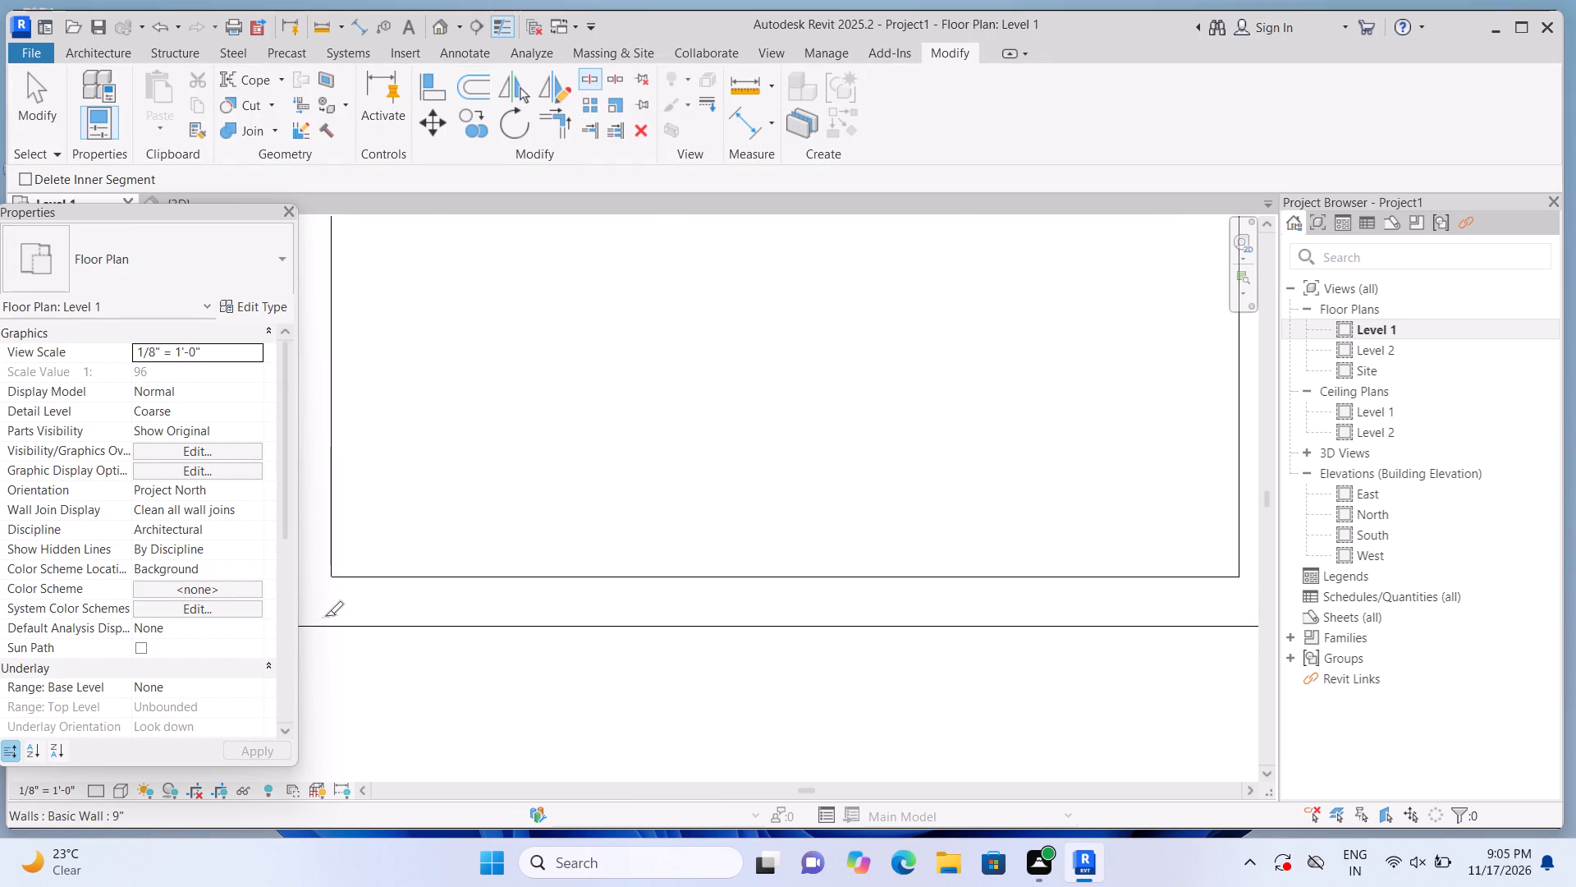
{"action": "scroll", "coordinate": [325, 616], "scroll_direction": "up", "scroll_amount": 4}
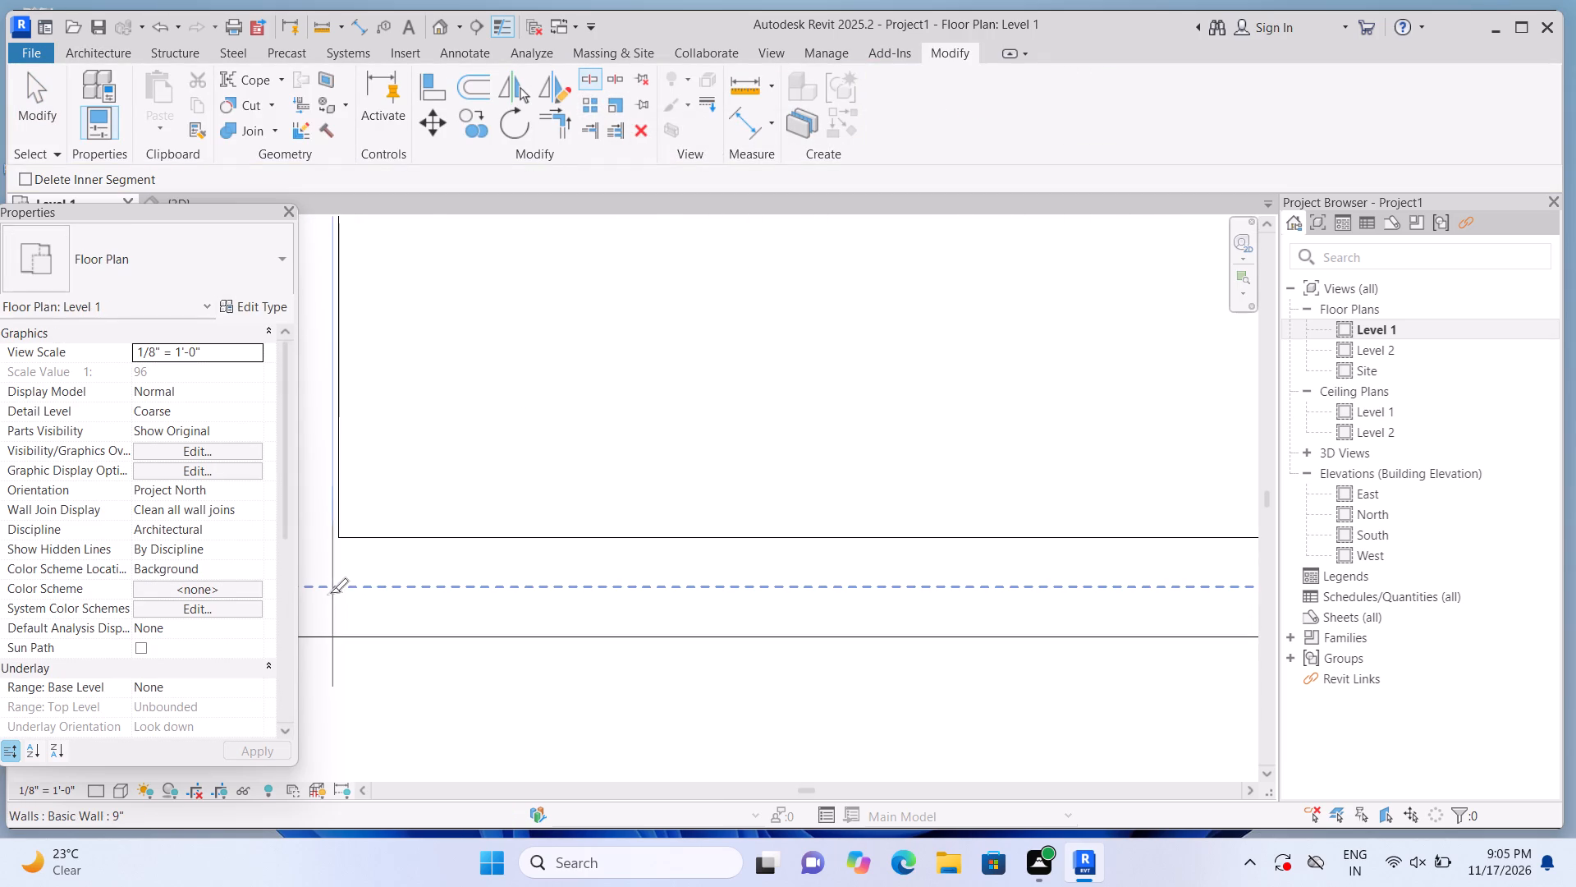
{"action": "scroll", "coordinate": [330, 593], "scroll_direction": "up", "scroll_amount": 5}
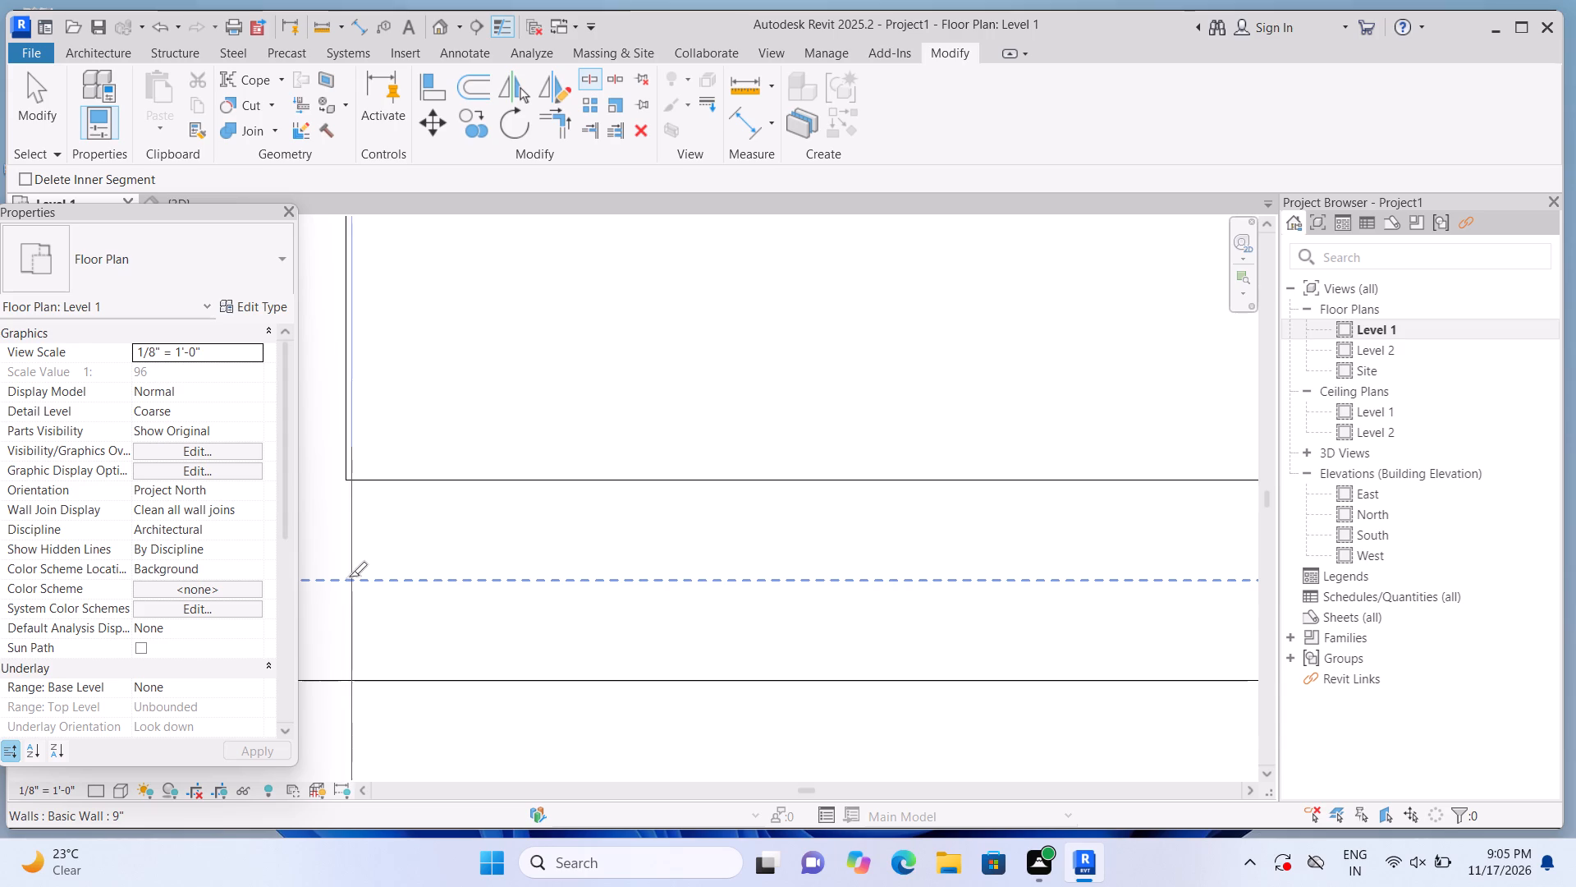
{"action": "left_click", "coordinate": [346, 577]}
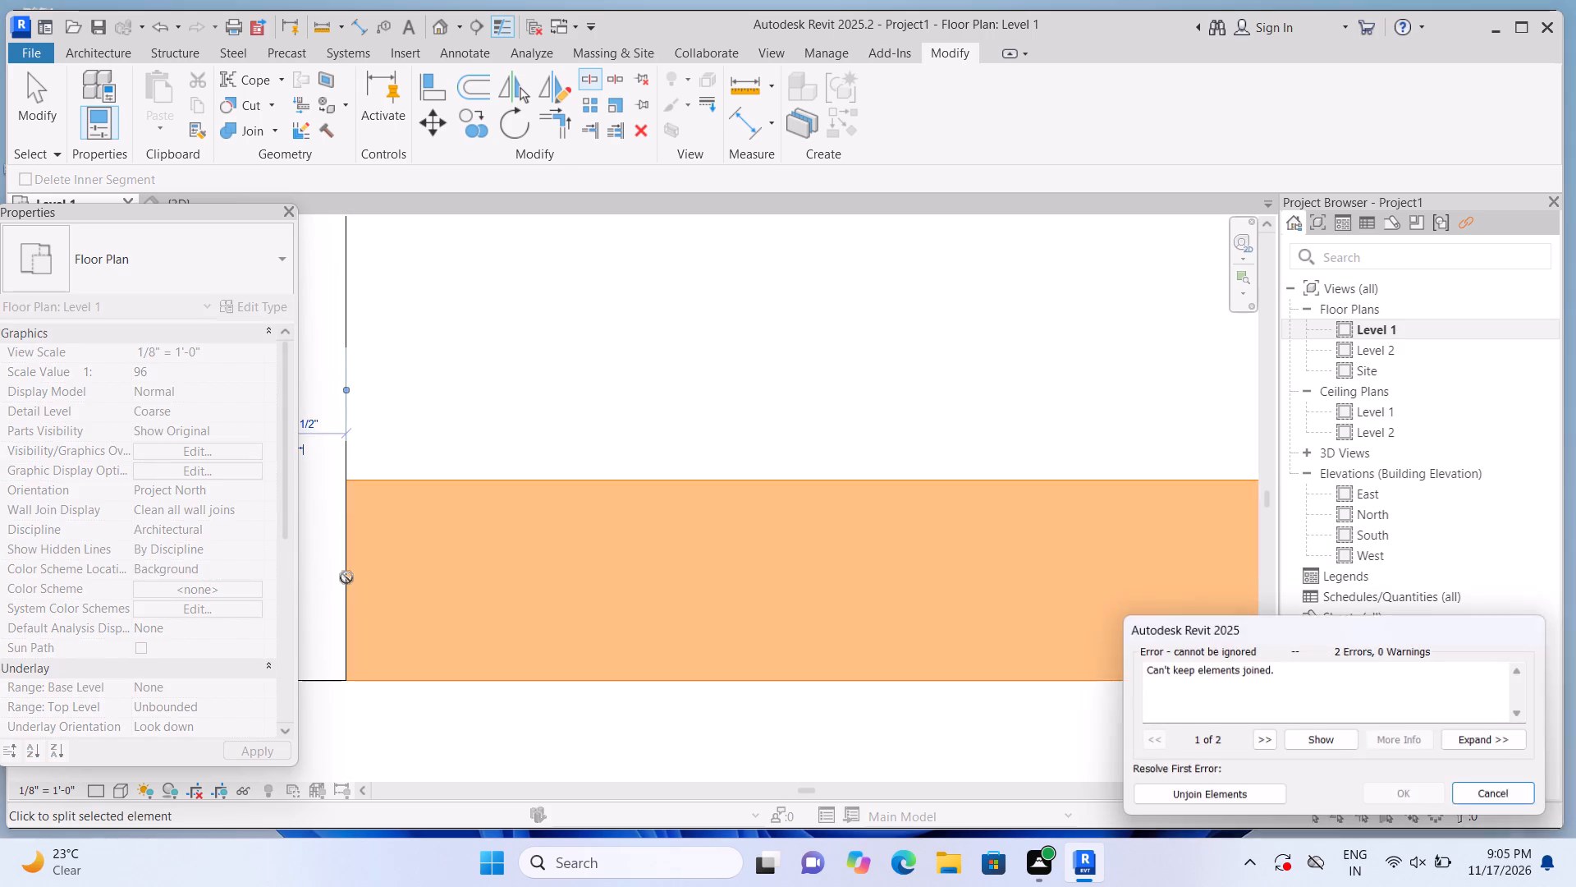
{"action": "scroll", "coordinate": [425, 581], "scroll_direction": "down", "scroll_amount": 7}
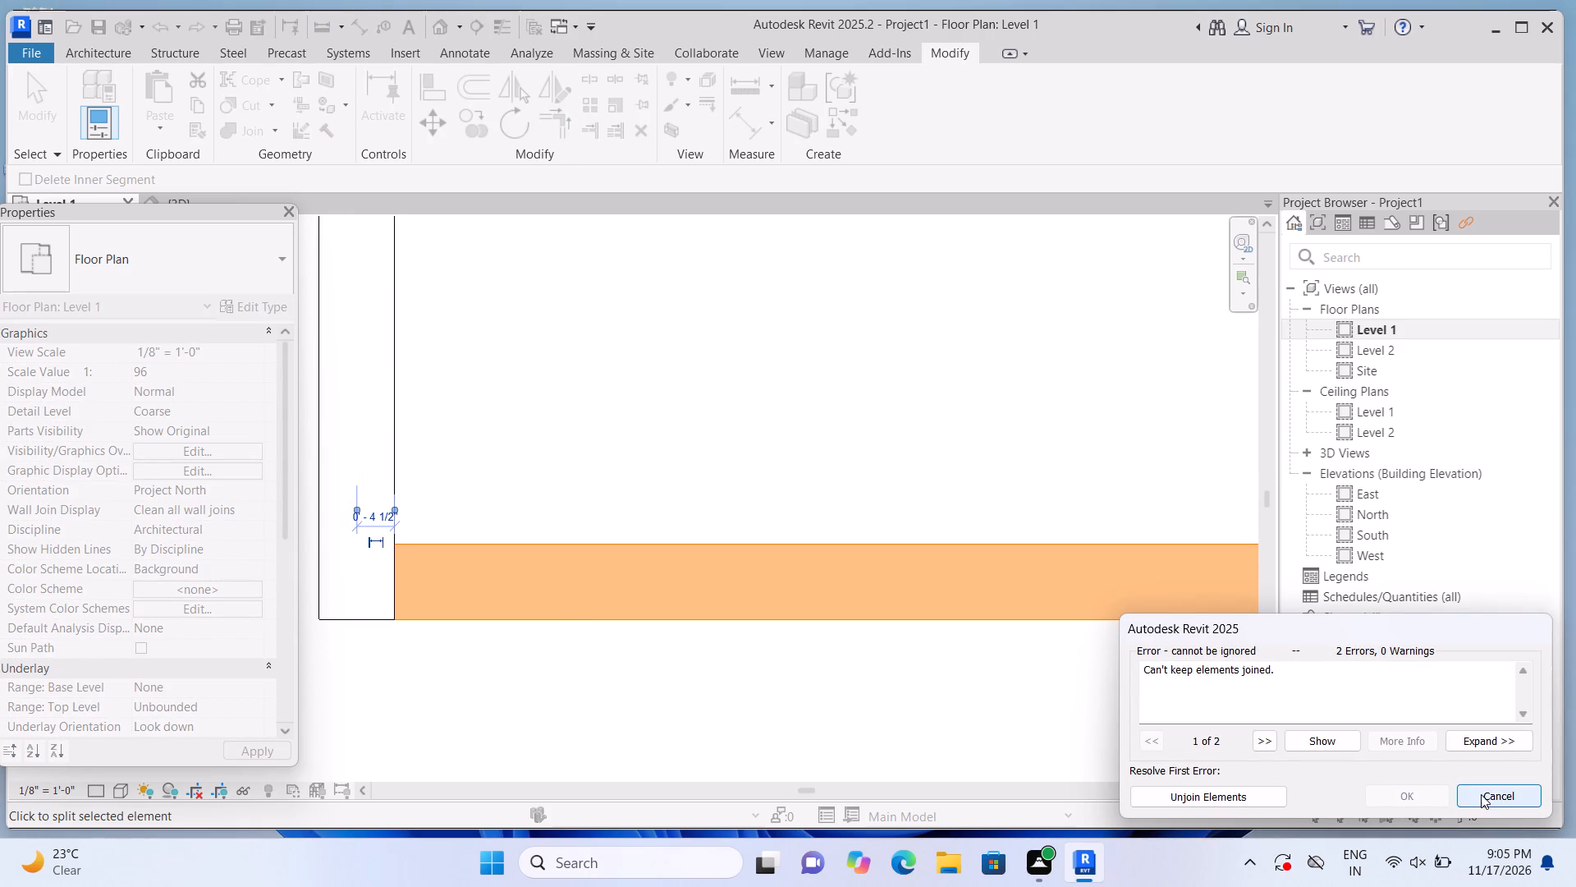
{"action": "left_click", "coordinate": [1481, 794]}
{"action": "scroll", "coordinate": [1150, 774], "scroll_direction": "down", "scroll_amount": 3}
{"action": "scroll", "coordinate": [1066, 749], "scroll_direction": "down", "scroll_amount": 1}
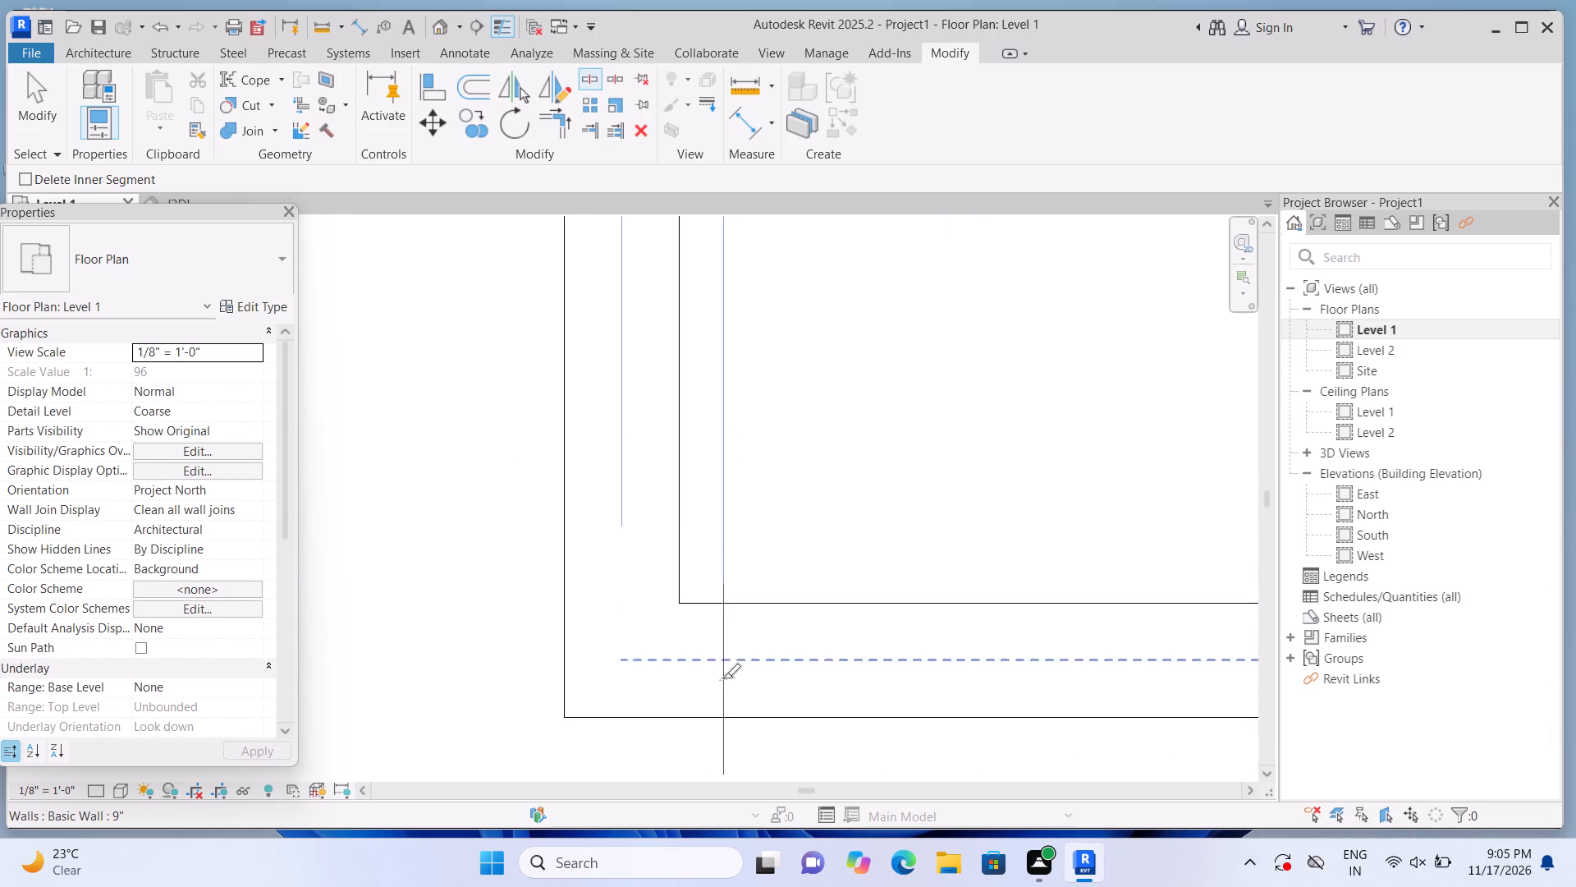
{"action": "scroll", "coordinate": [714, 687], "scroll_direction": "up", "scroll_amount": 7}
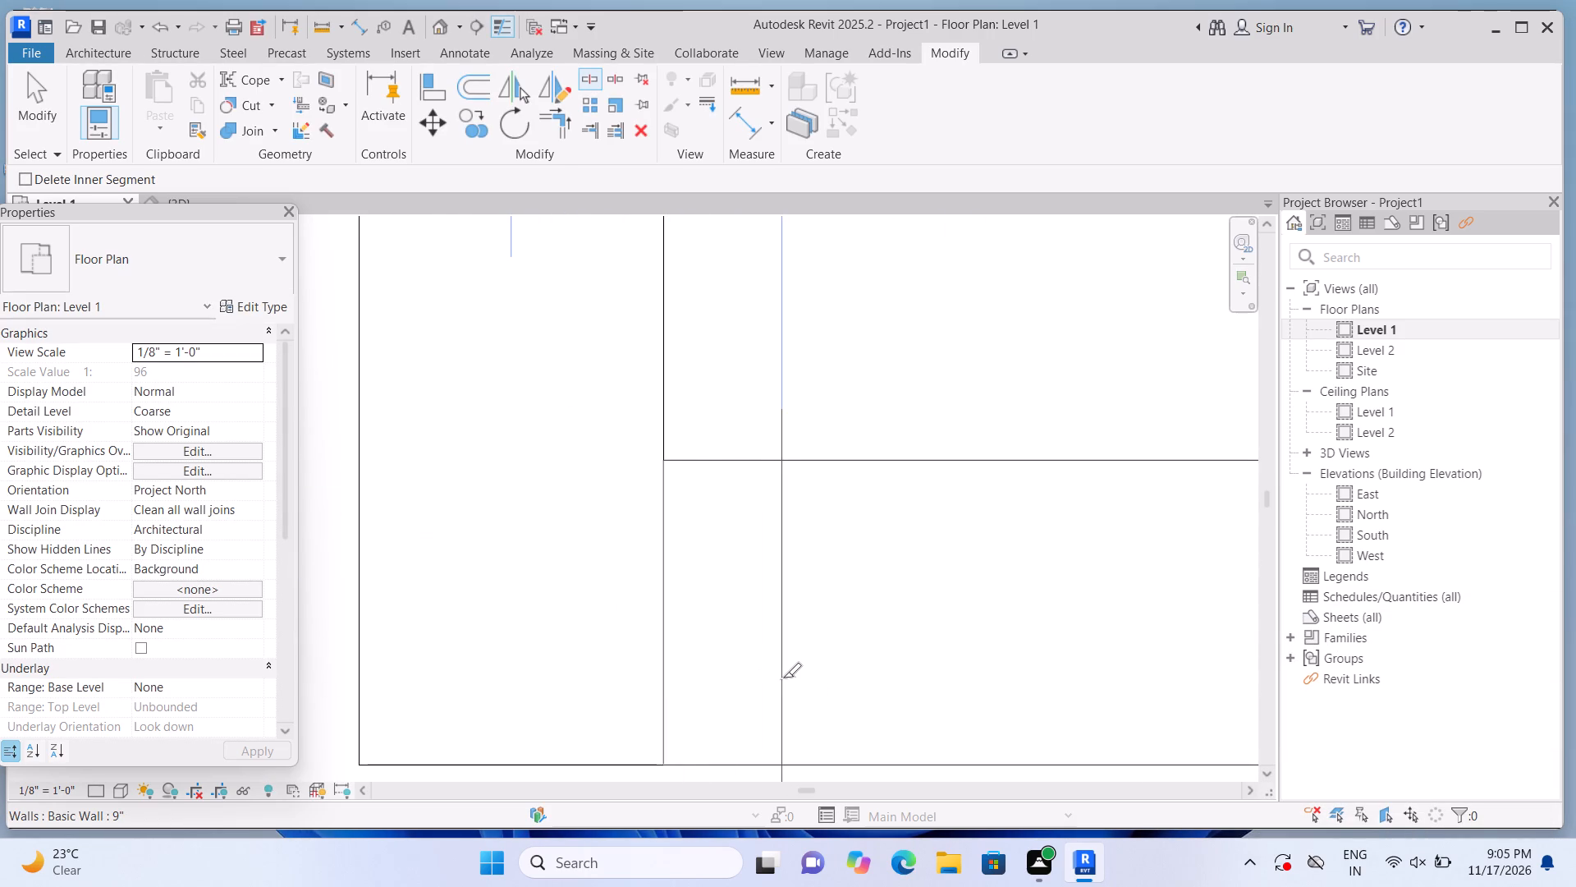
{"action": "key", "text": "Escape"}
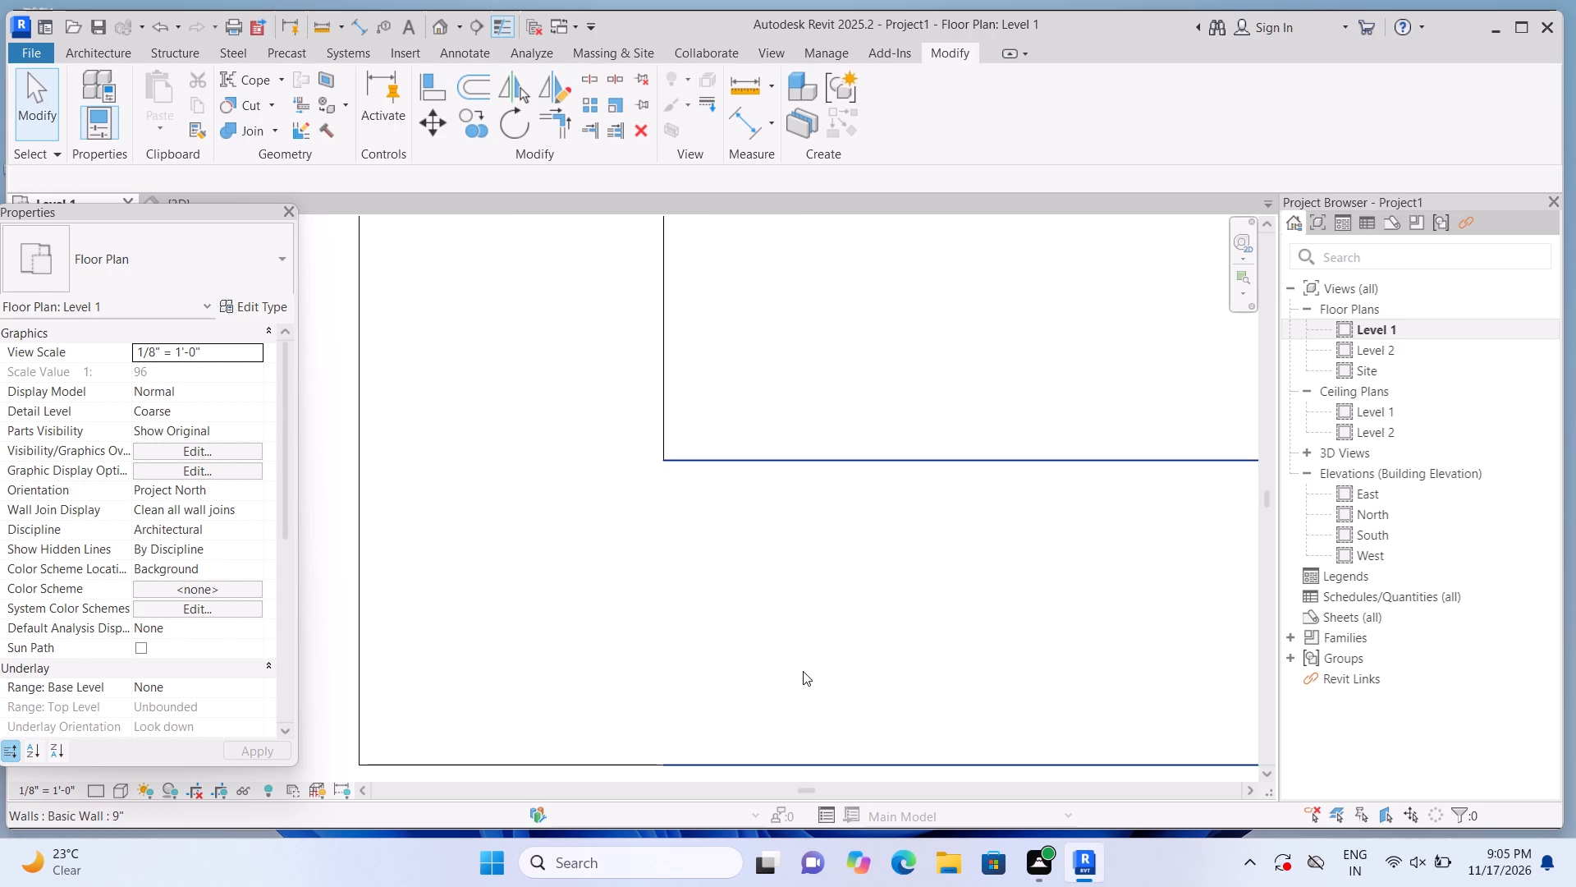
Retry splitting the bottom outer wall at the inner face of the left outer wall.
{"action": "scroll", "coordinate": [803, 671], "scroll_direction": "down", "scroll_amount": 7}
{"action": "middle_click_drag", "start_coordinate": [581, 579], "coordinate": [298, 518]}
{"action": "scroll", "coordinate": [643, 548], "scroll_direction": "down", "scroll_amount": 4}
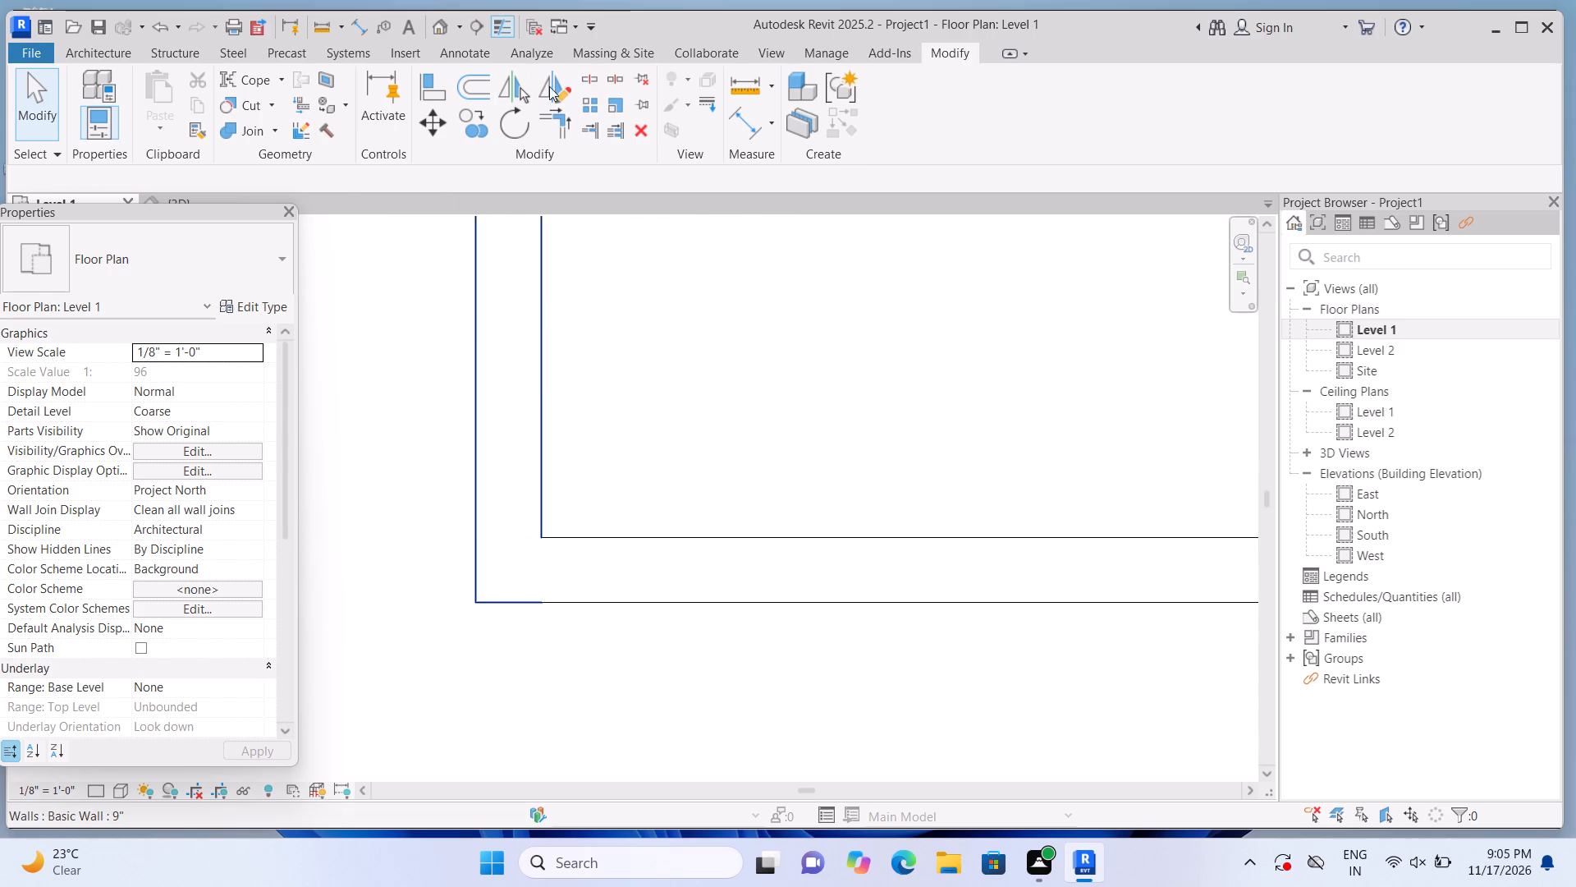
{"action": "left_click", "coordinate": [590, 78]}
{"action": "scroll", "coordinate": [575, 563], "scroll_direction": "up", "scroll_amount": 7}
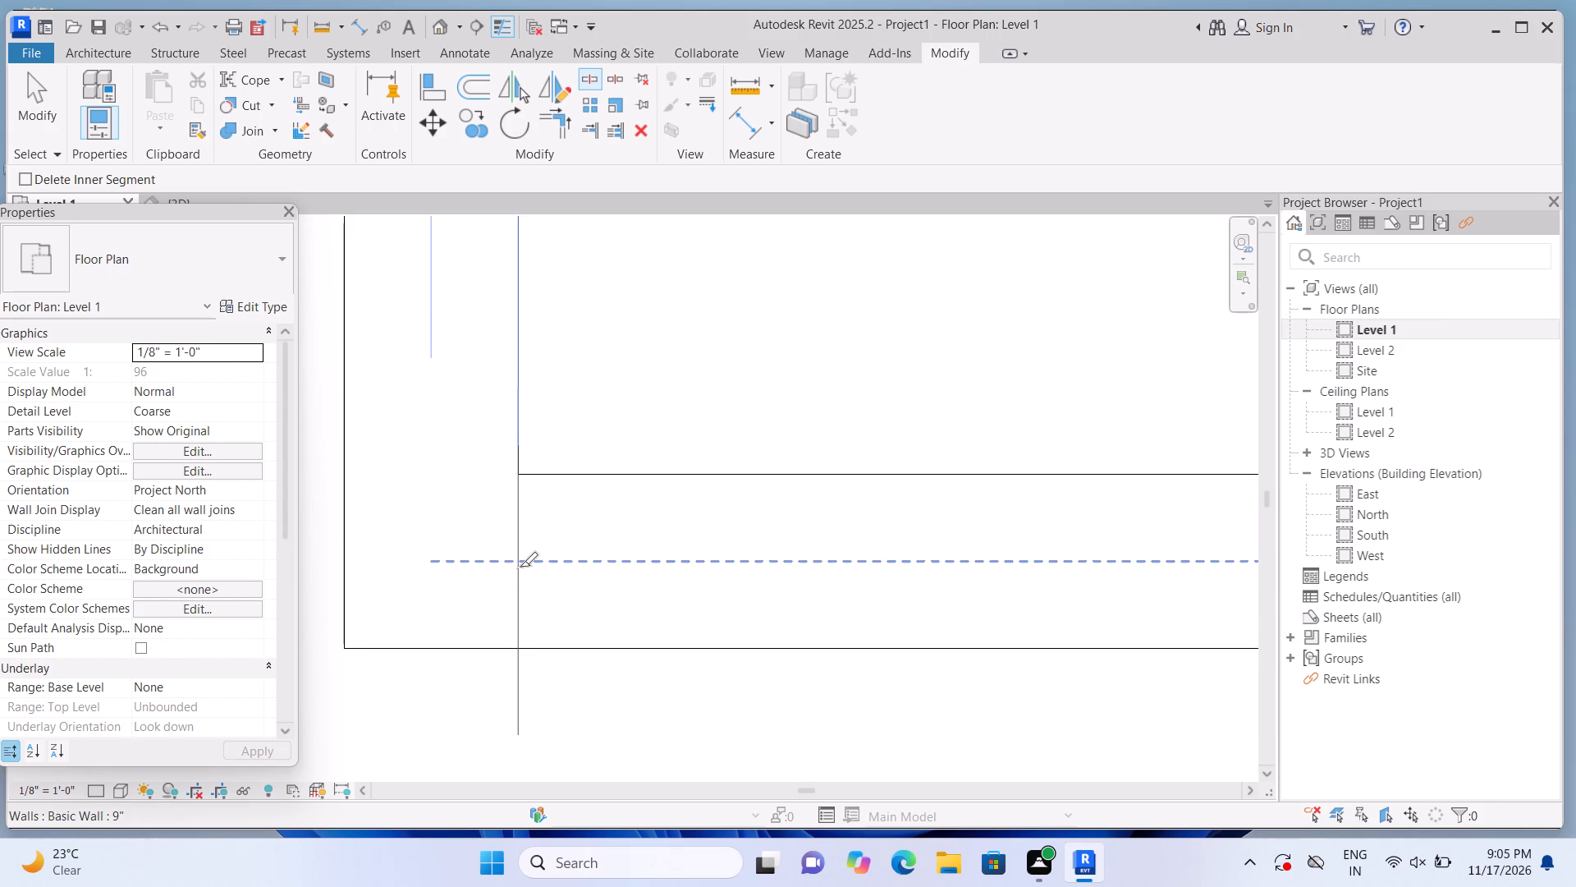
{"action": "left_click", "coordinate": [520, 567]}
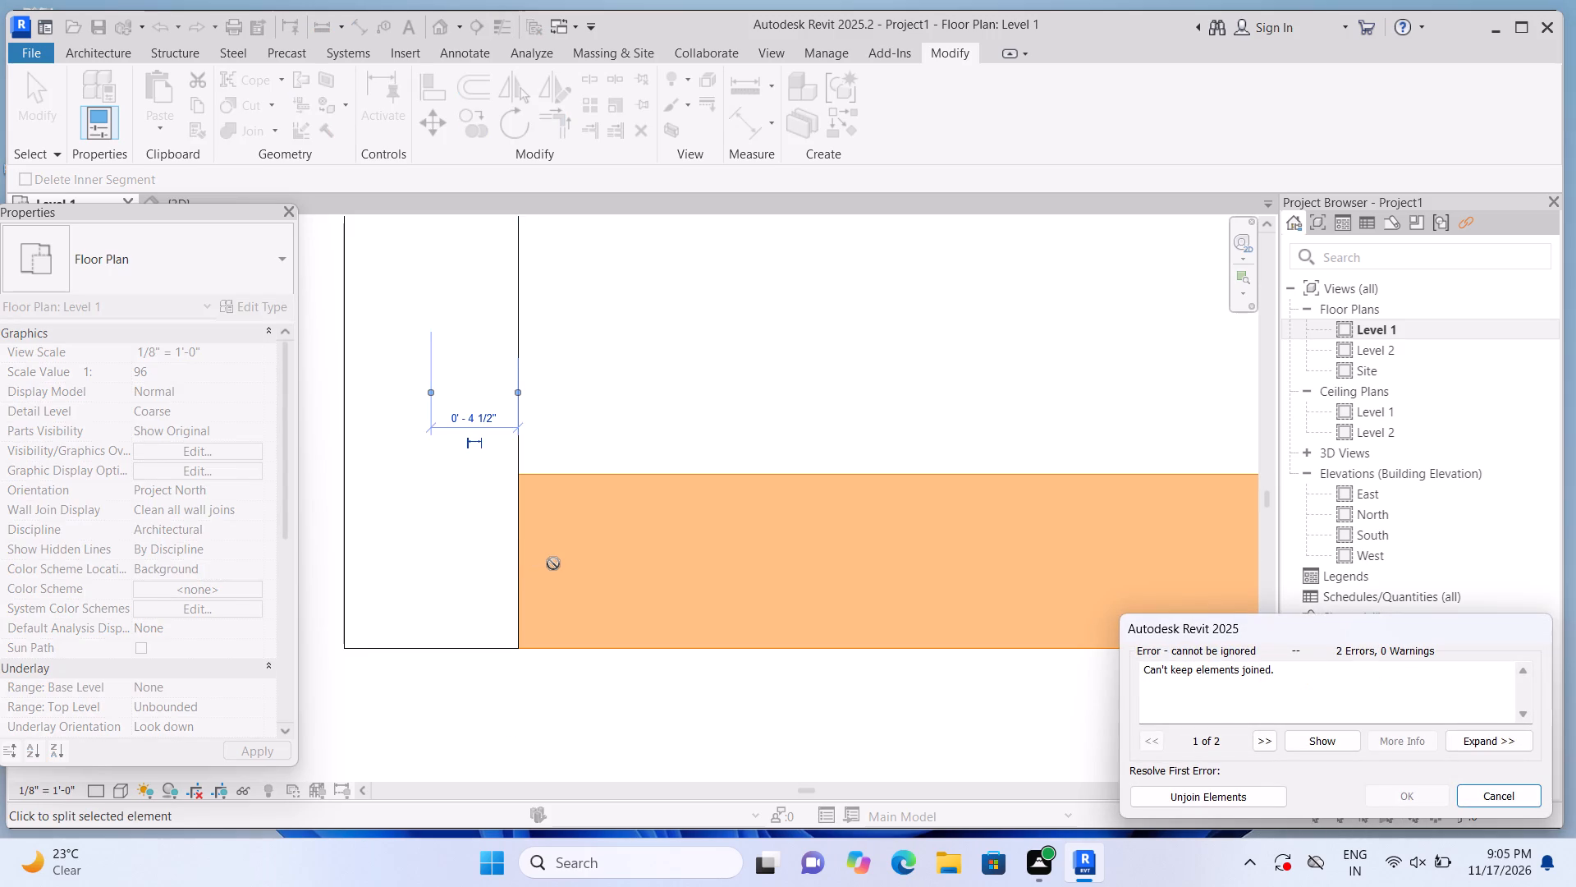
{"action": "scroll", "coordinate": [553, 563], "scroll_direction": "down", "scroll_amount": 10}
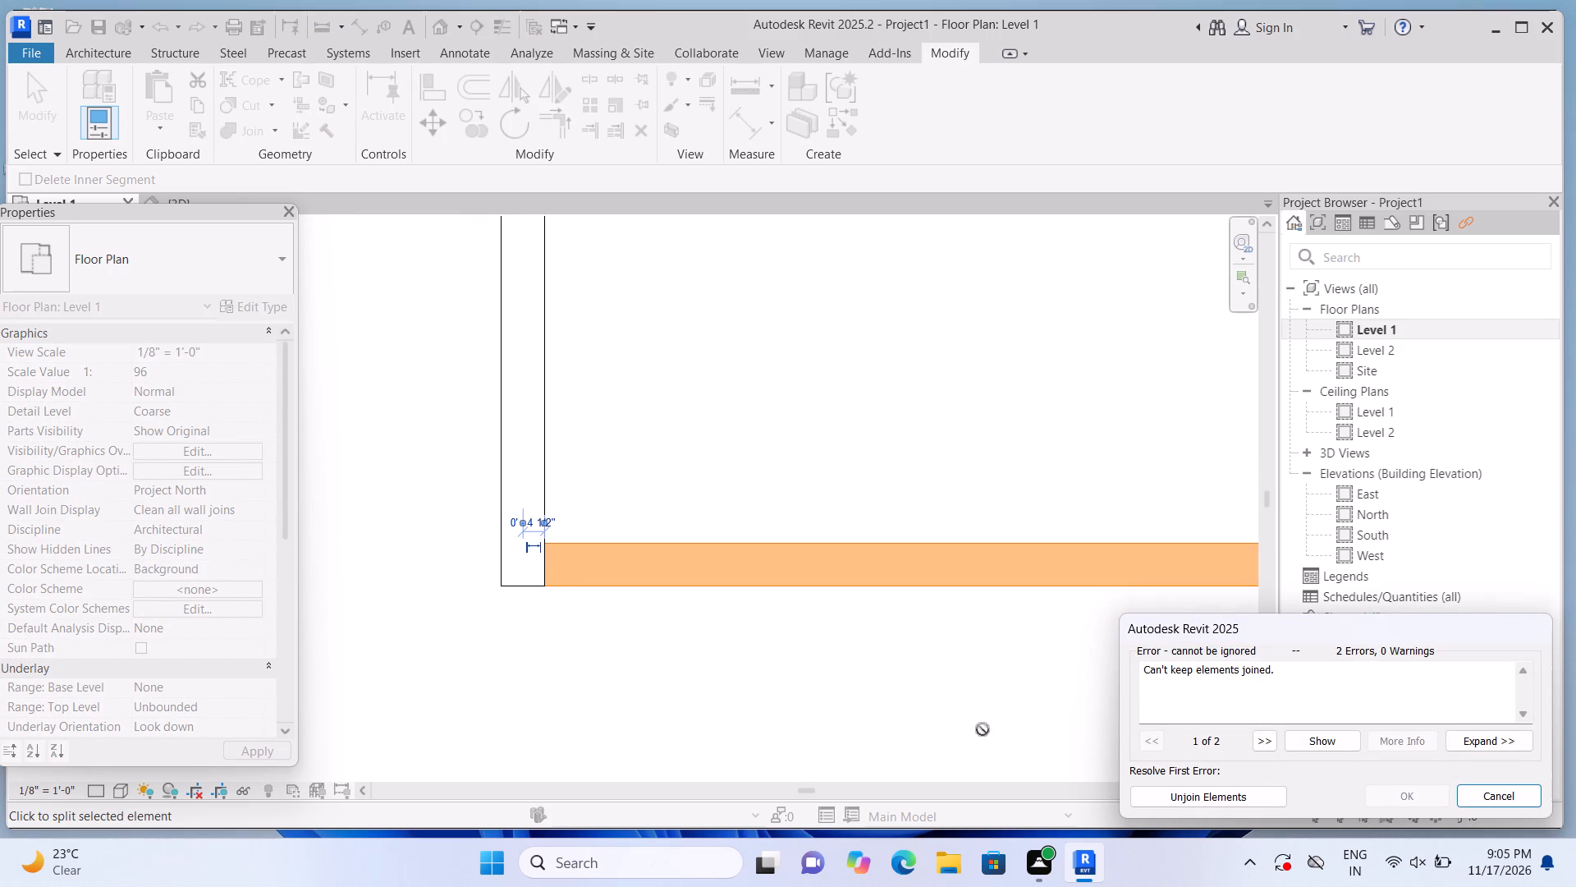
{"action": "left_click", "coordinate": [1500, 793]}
Split the bottom outer wall in line with the left face of the lower-left room's right partition wall.
{"action": "scroll", "coordinate": [702, 857], "scroll_direction": "down", "scroll_amount": 2}
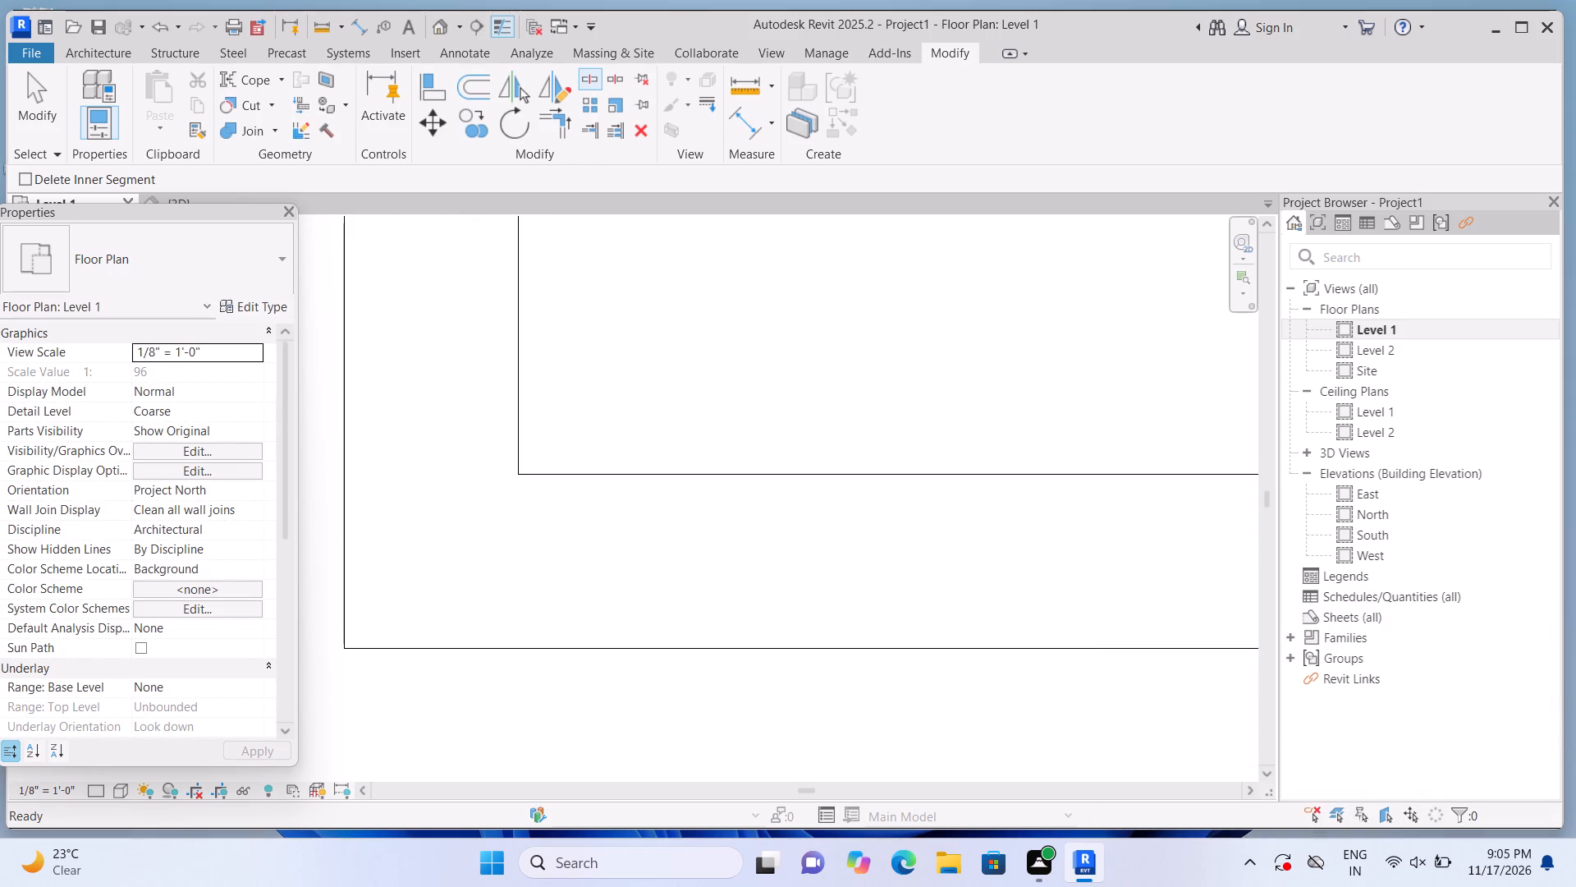
{"action": "scroll", "coordinate": [702, 857], "scroll_direction": "down", "scroll_amount": 4}
{"action": "scroll", "coordinate": [639, 575], "scroll_direction": "down", "scroll_amount": 7}
{"action": "scroll", "coordinate": [713, 655], "scroll_direction": "down", "scroll_amount": 3}
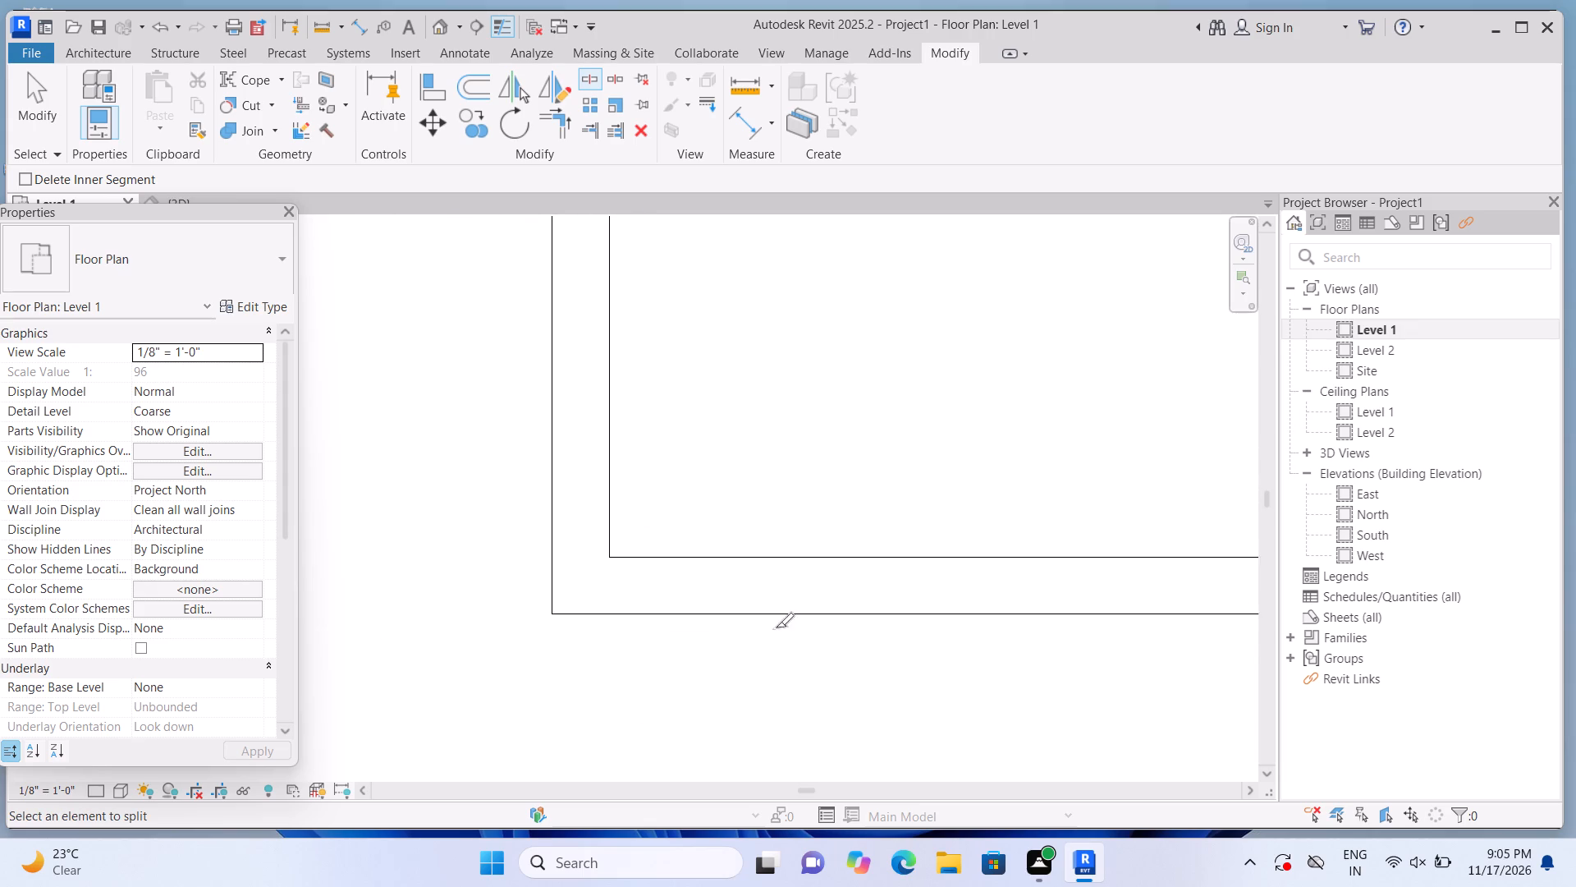
{"action": "scroll", "coordinate": [776, 627], "scroll_direction": "down", "scroll_amount": 6}
{"action": "scroll", "coordinate": [1064, 625], "scroll_direction": "up", "scroll_amount": 8}
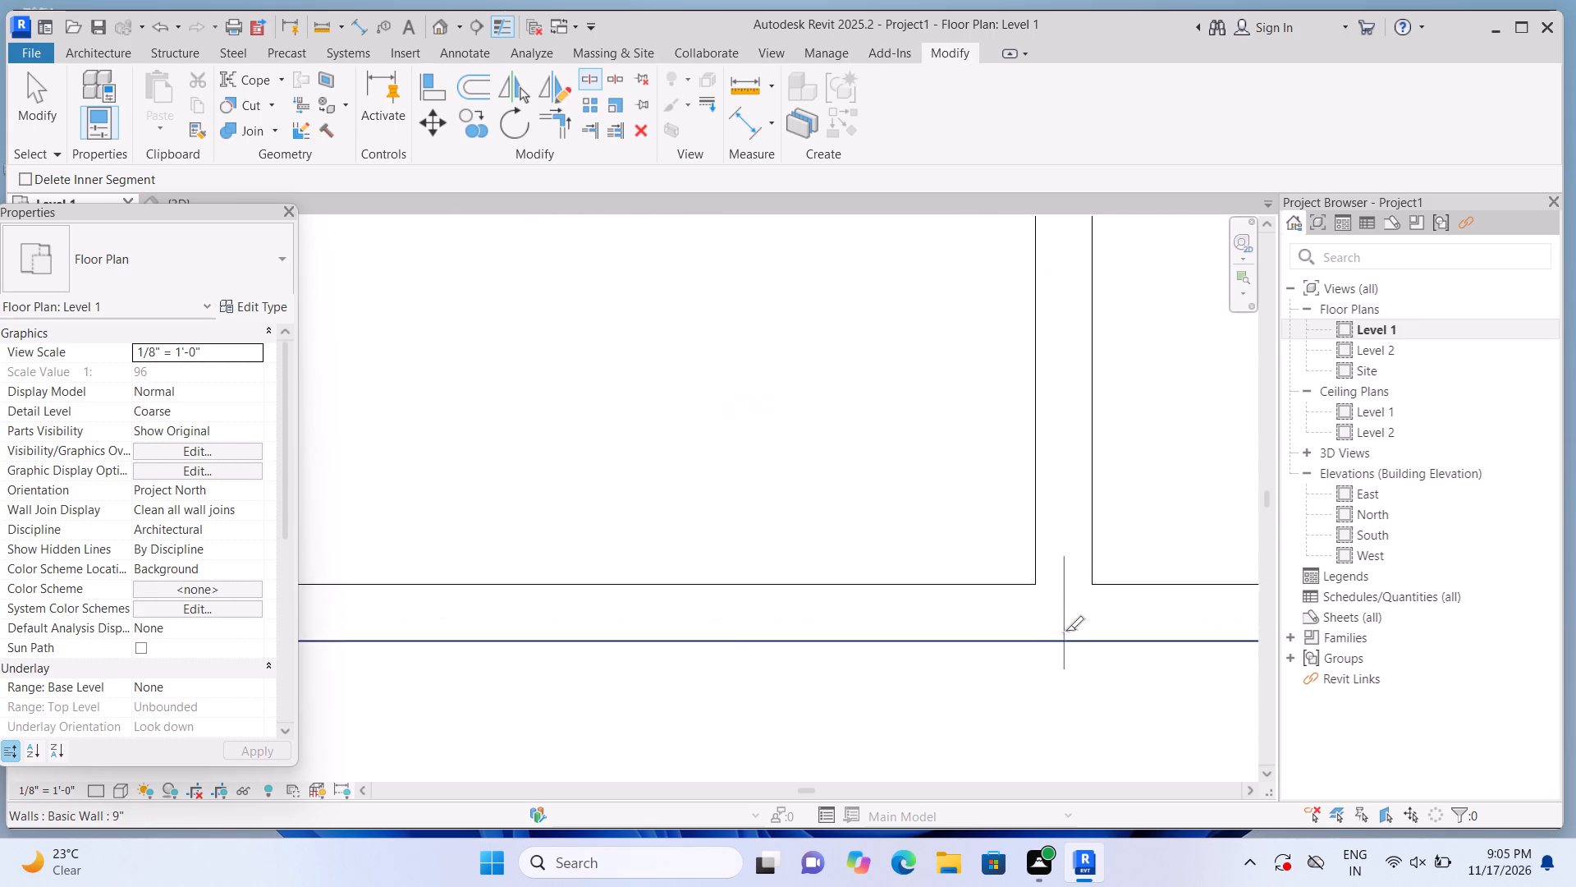
{"action": "scroll", "coordinate": [1065, 631], "scroll_direction": "up", "scroll_amount": 9}
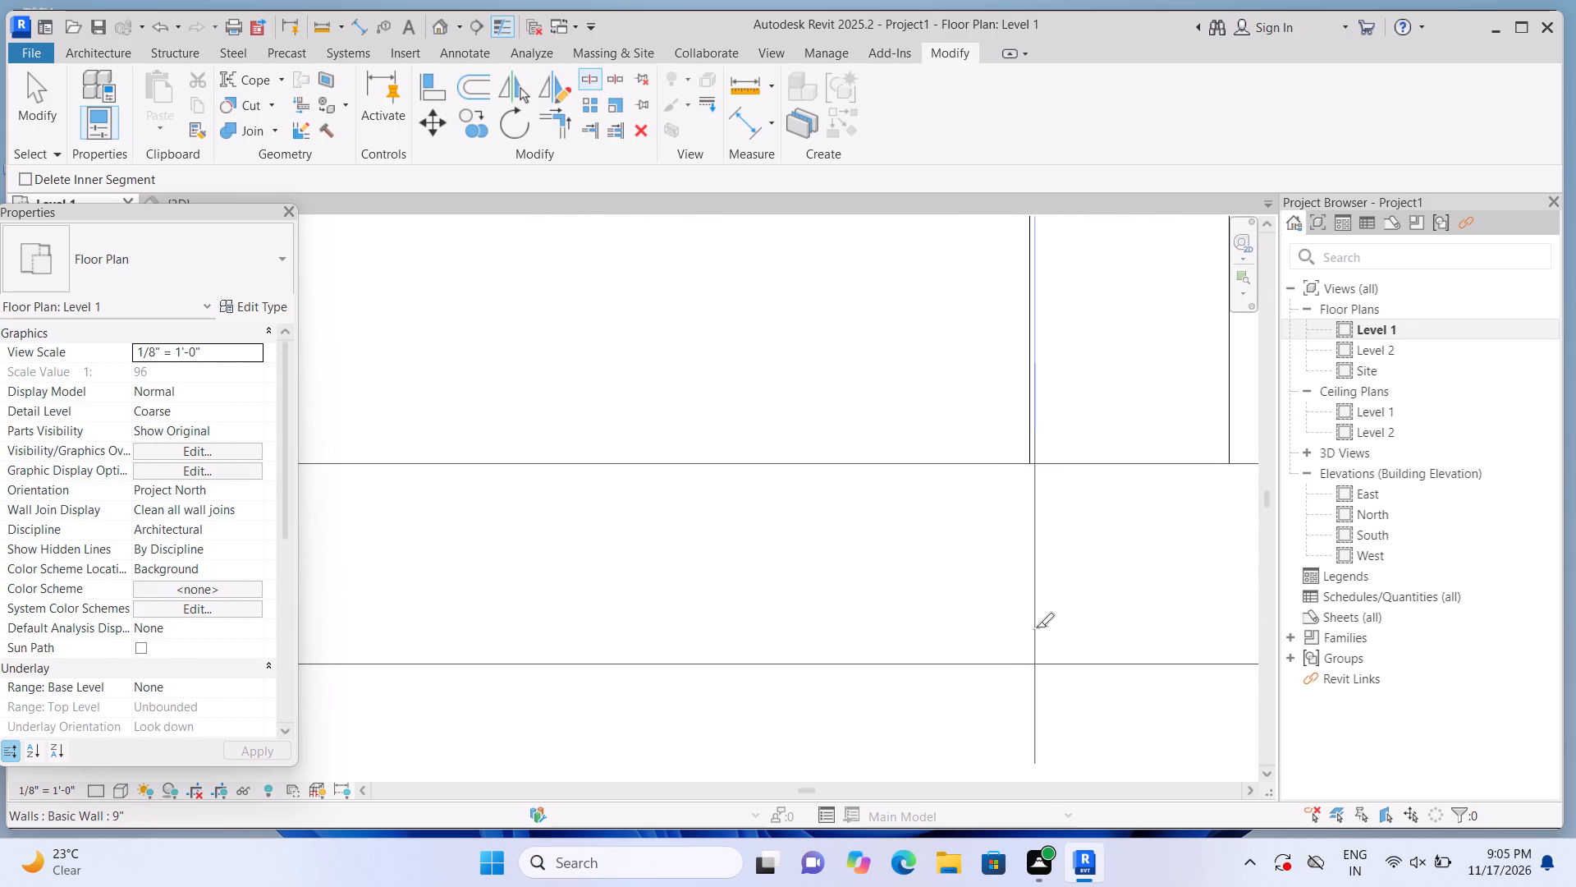
{"action": "left_click", "coordinate": [1029, 628]}
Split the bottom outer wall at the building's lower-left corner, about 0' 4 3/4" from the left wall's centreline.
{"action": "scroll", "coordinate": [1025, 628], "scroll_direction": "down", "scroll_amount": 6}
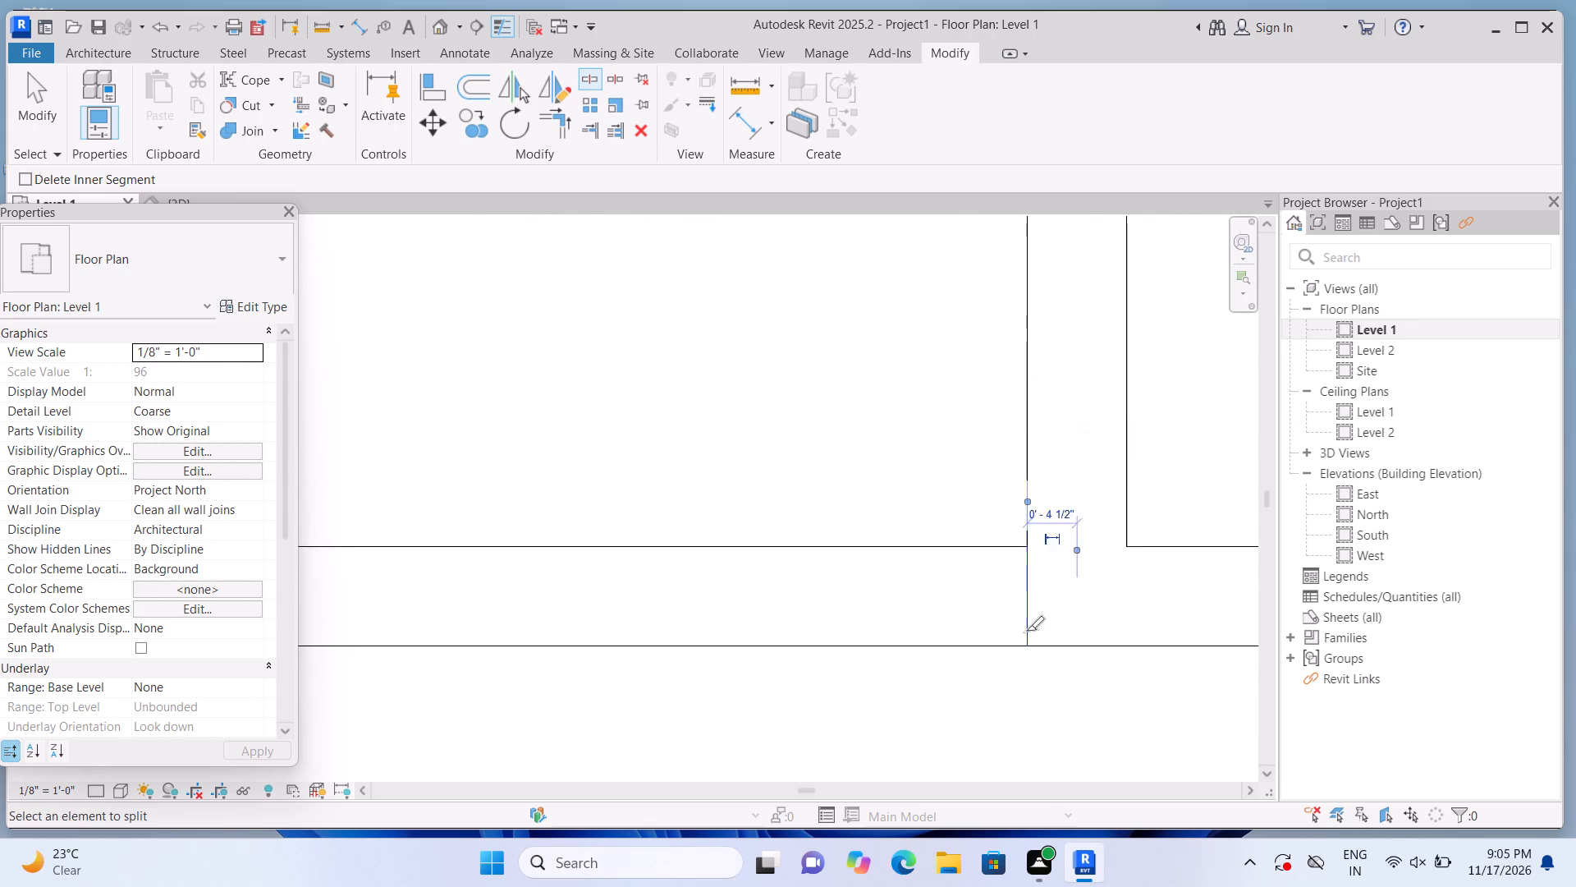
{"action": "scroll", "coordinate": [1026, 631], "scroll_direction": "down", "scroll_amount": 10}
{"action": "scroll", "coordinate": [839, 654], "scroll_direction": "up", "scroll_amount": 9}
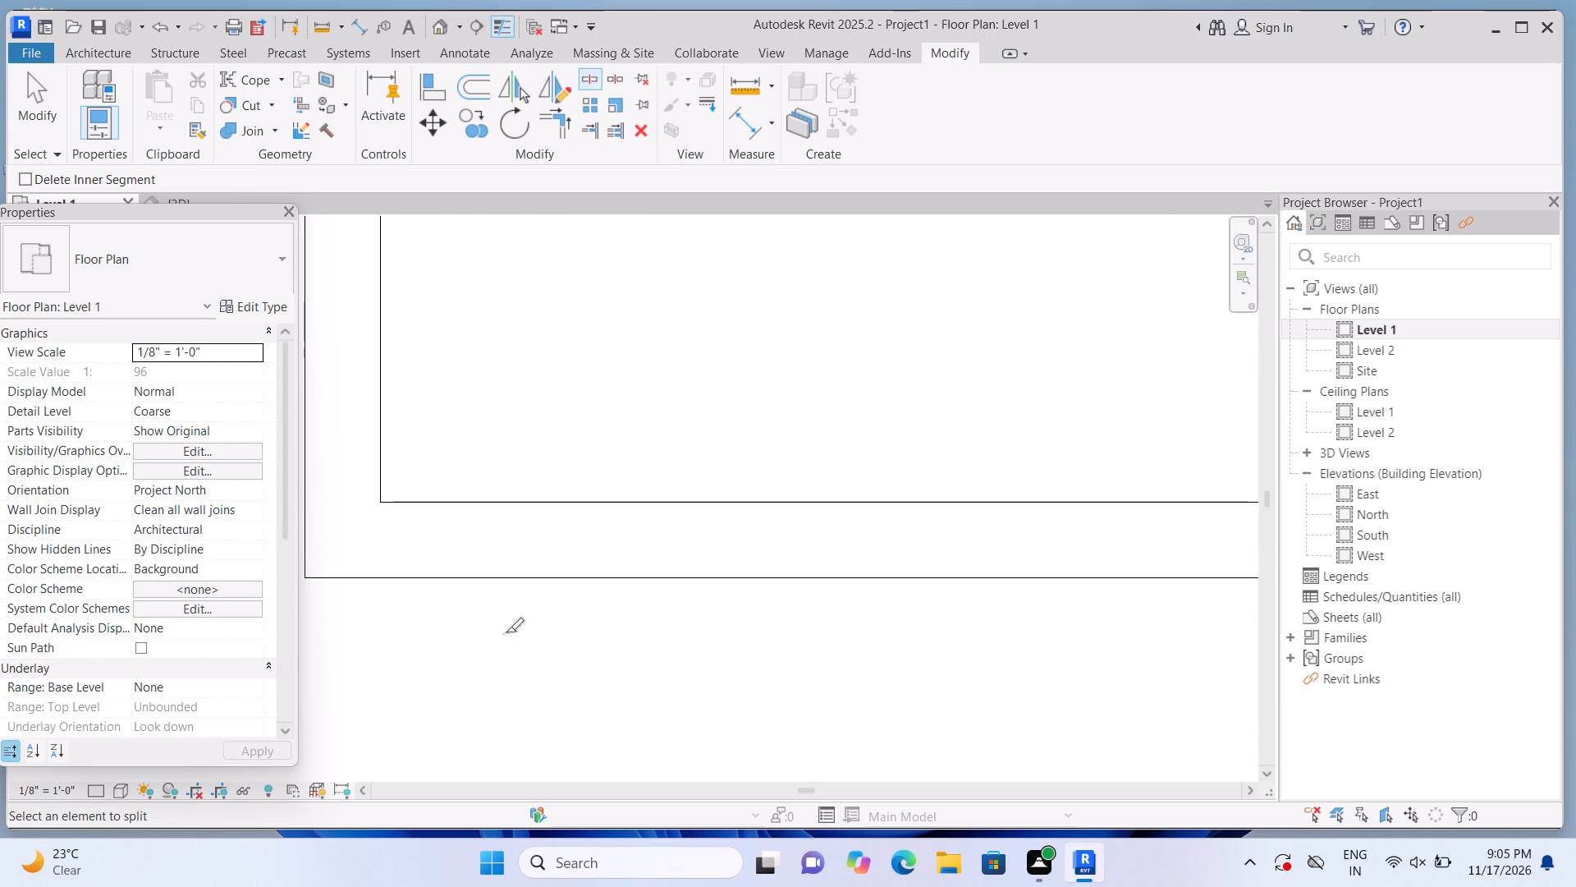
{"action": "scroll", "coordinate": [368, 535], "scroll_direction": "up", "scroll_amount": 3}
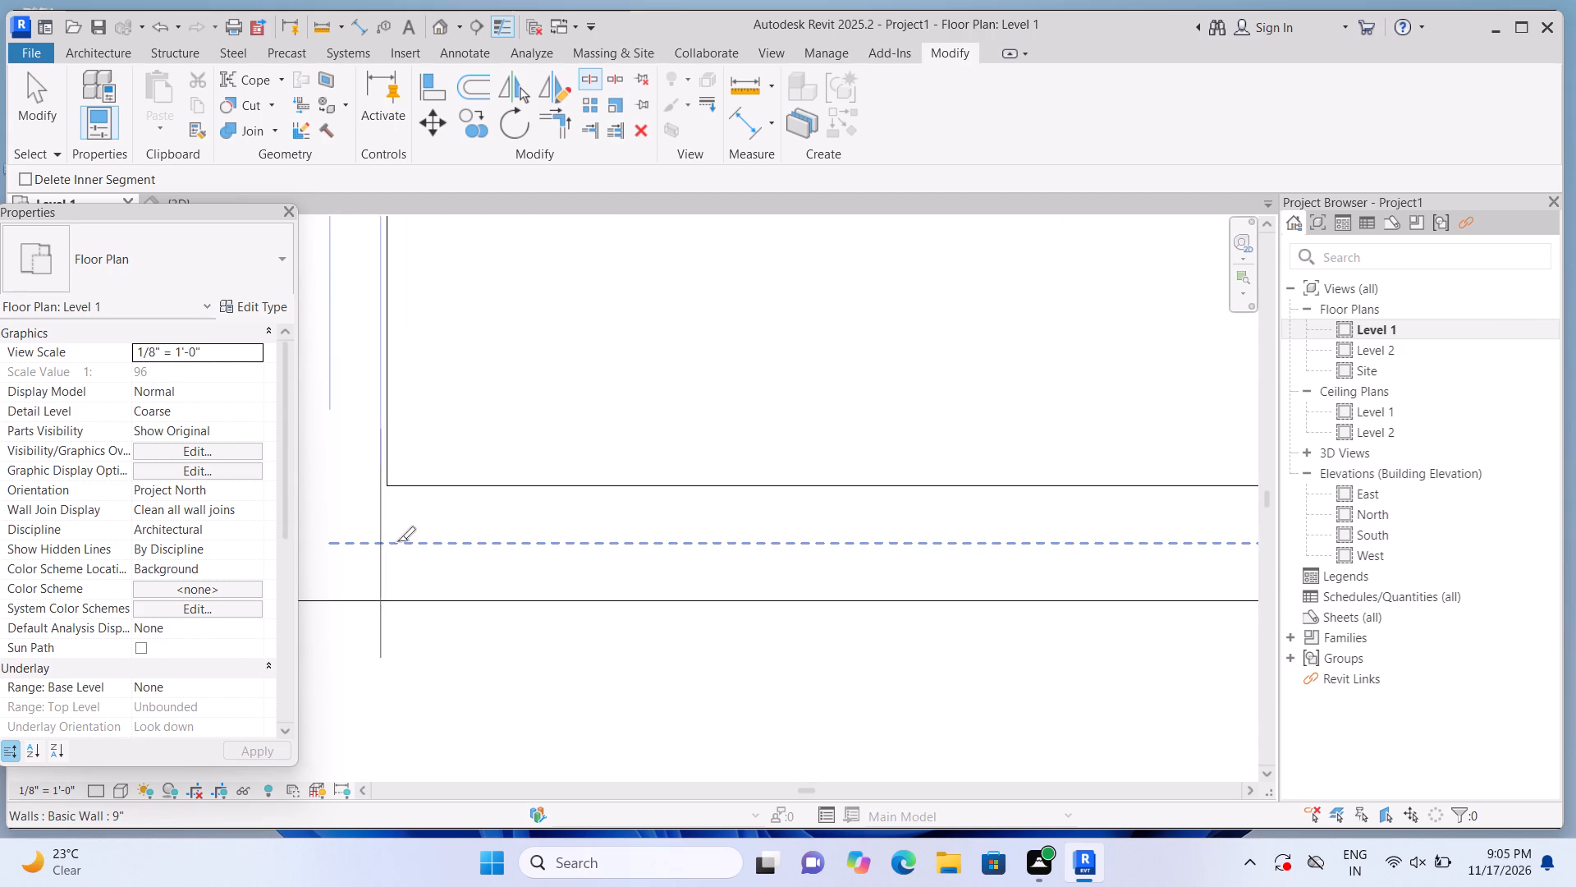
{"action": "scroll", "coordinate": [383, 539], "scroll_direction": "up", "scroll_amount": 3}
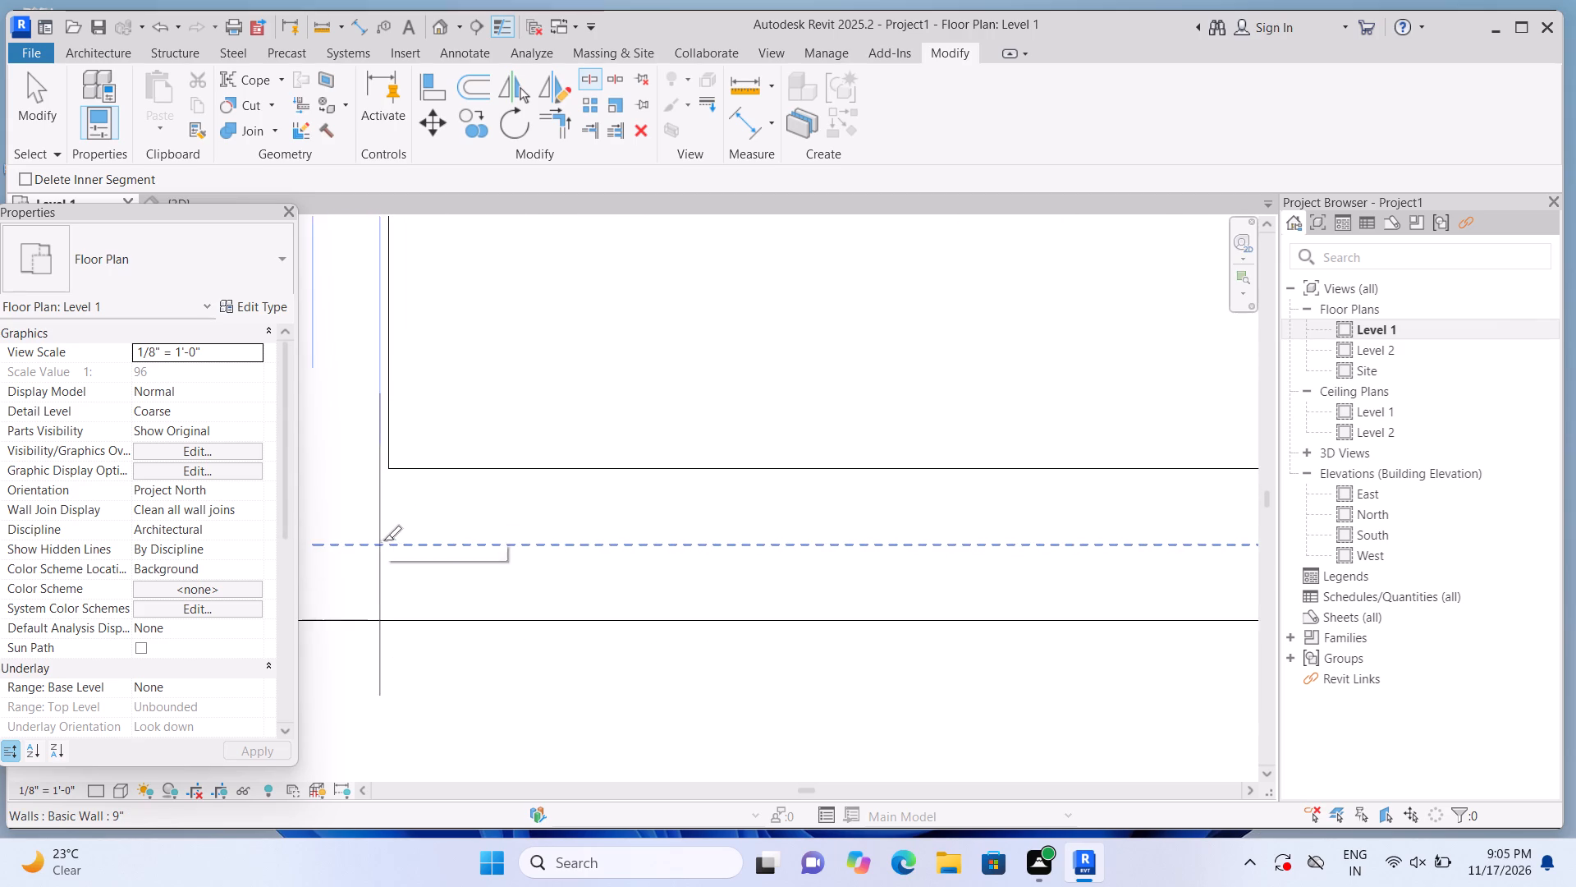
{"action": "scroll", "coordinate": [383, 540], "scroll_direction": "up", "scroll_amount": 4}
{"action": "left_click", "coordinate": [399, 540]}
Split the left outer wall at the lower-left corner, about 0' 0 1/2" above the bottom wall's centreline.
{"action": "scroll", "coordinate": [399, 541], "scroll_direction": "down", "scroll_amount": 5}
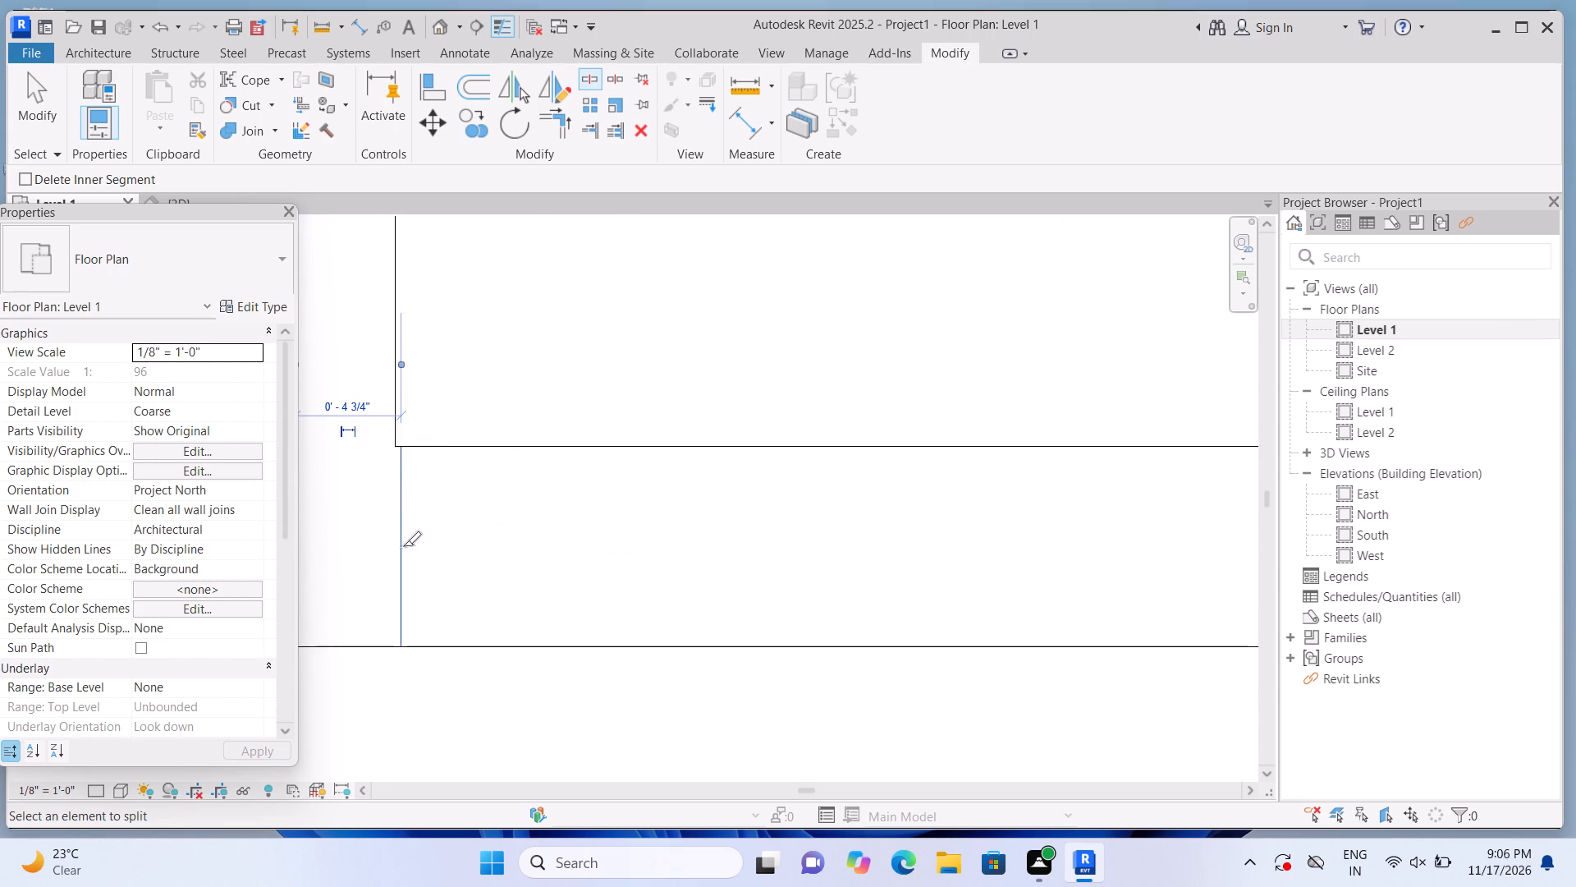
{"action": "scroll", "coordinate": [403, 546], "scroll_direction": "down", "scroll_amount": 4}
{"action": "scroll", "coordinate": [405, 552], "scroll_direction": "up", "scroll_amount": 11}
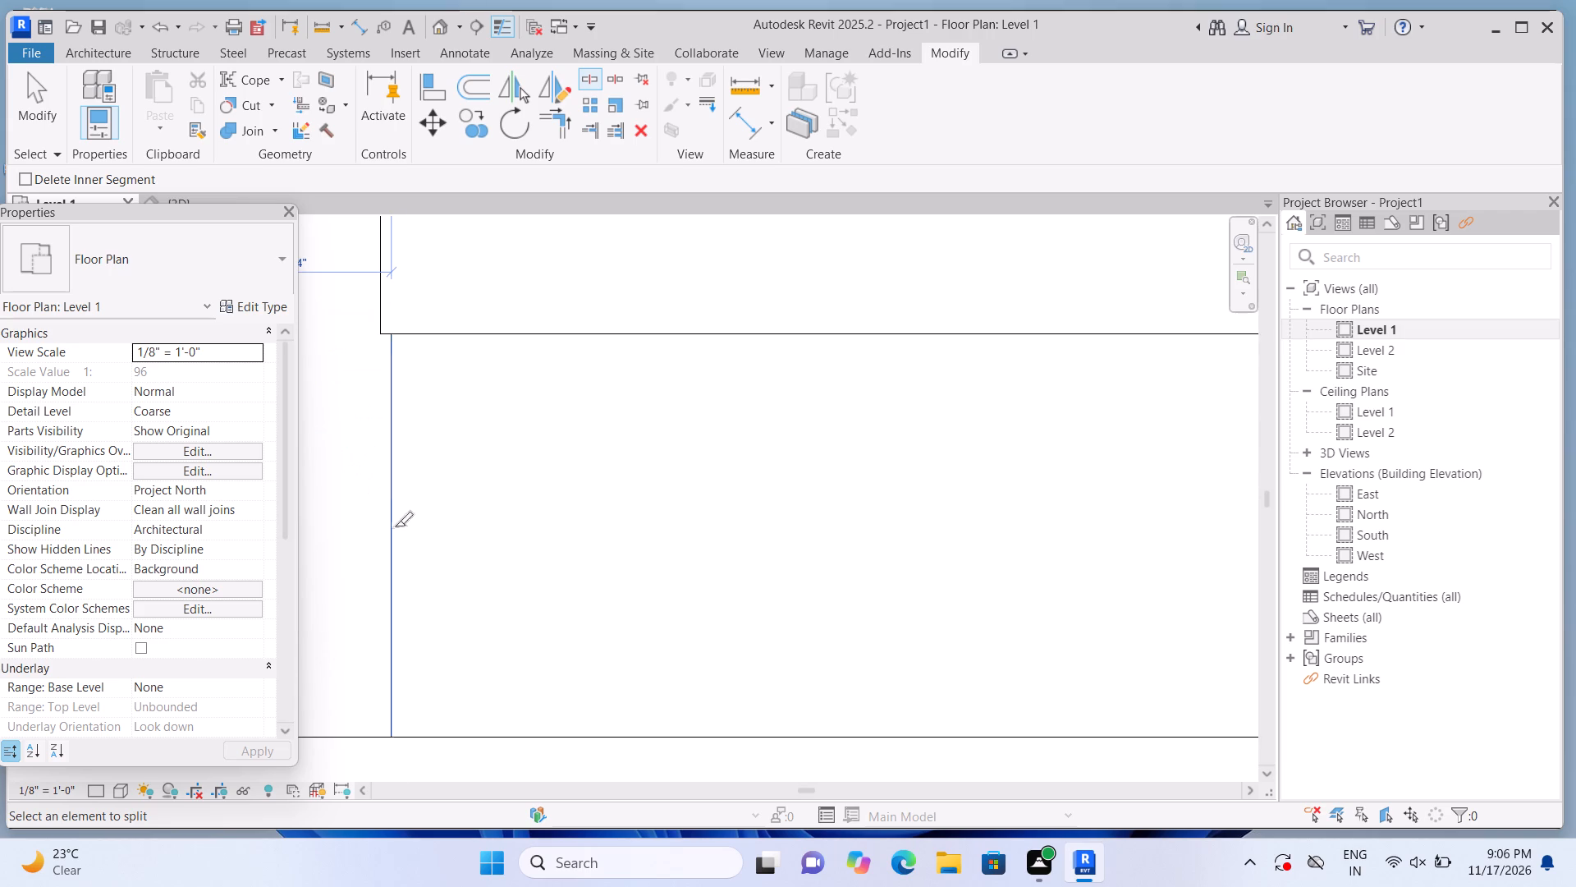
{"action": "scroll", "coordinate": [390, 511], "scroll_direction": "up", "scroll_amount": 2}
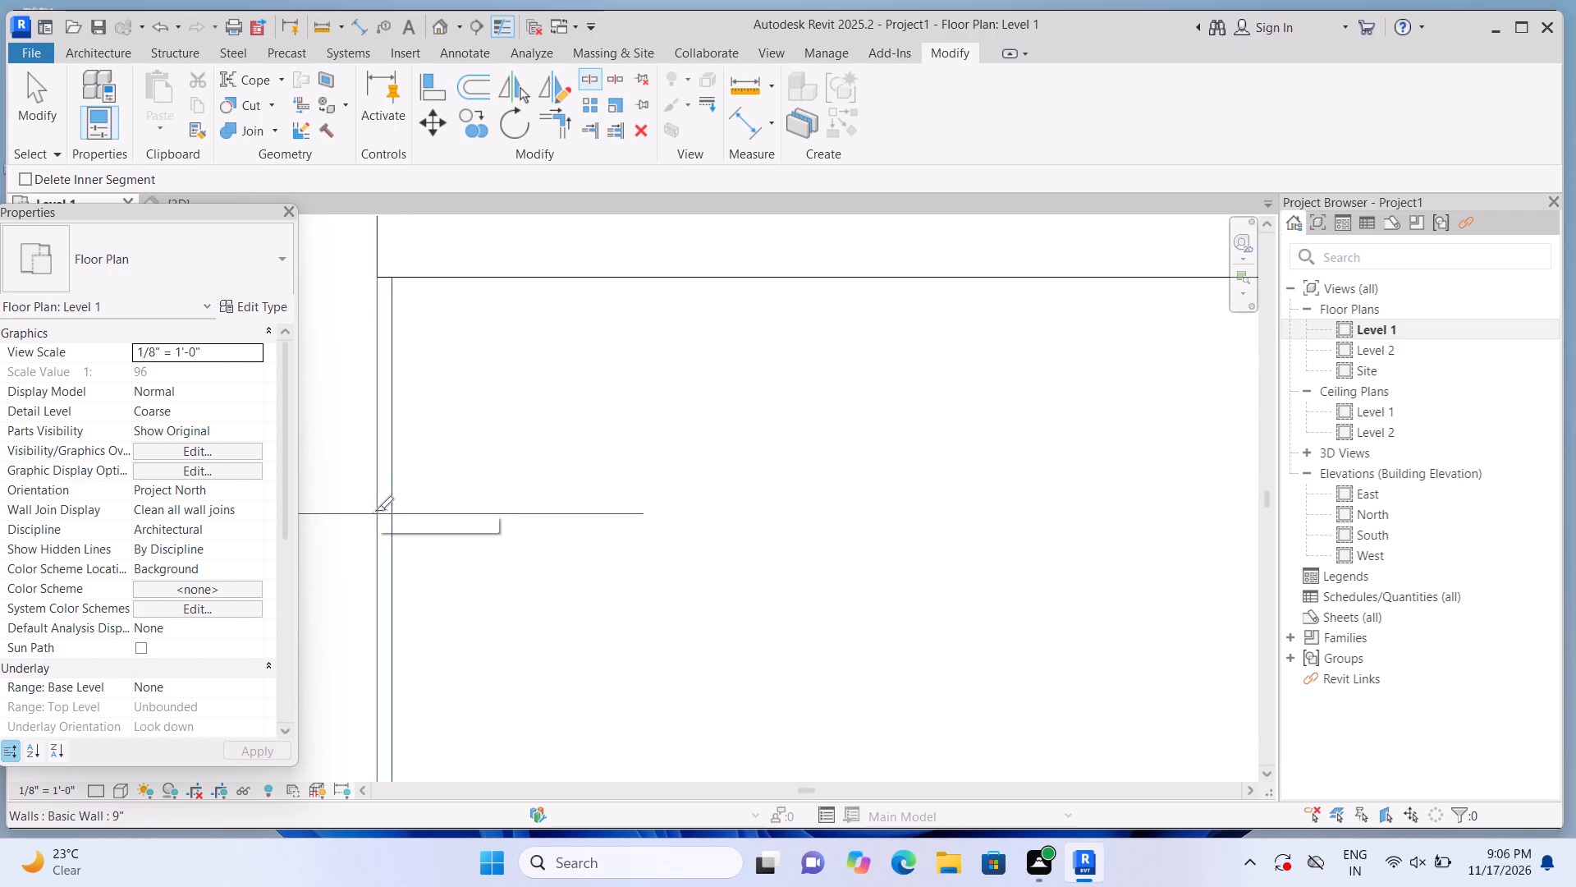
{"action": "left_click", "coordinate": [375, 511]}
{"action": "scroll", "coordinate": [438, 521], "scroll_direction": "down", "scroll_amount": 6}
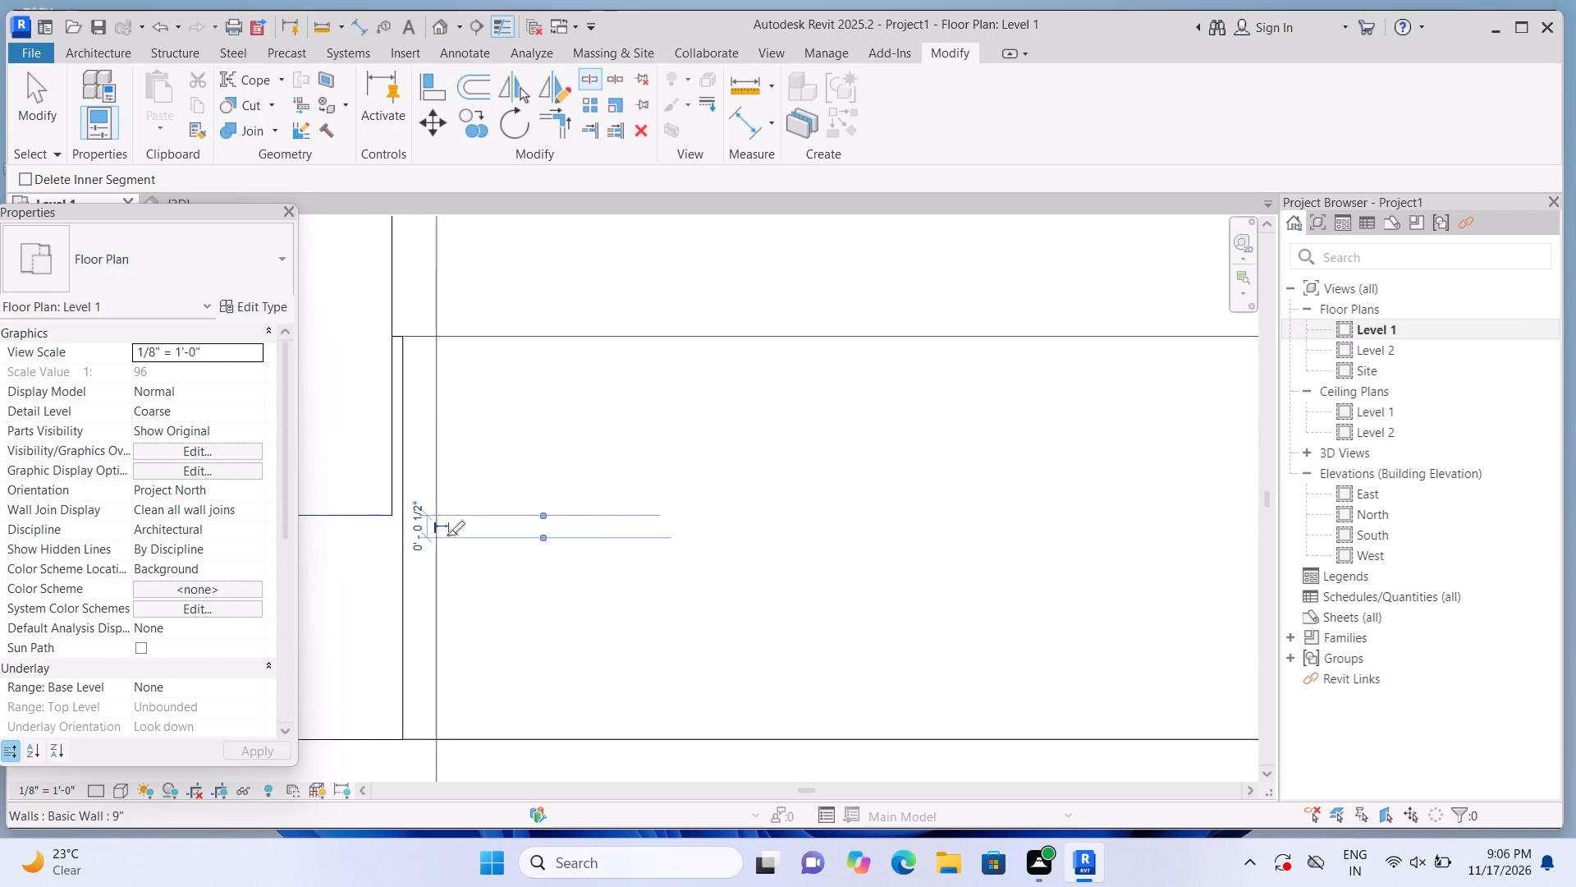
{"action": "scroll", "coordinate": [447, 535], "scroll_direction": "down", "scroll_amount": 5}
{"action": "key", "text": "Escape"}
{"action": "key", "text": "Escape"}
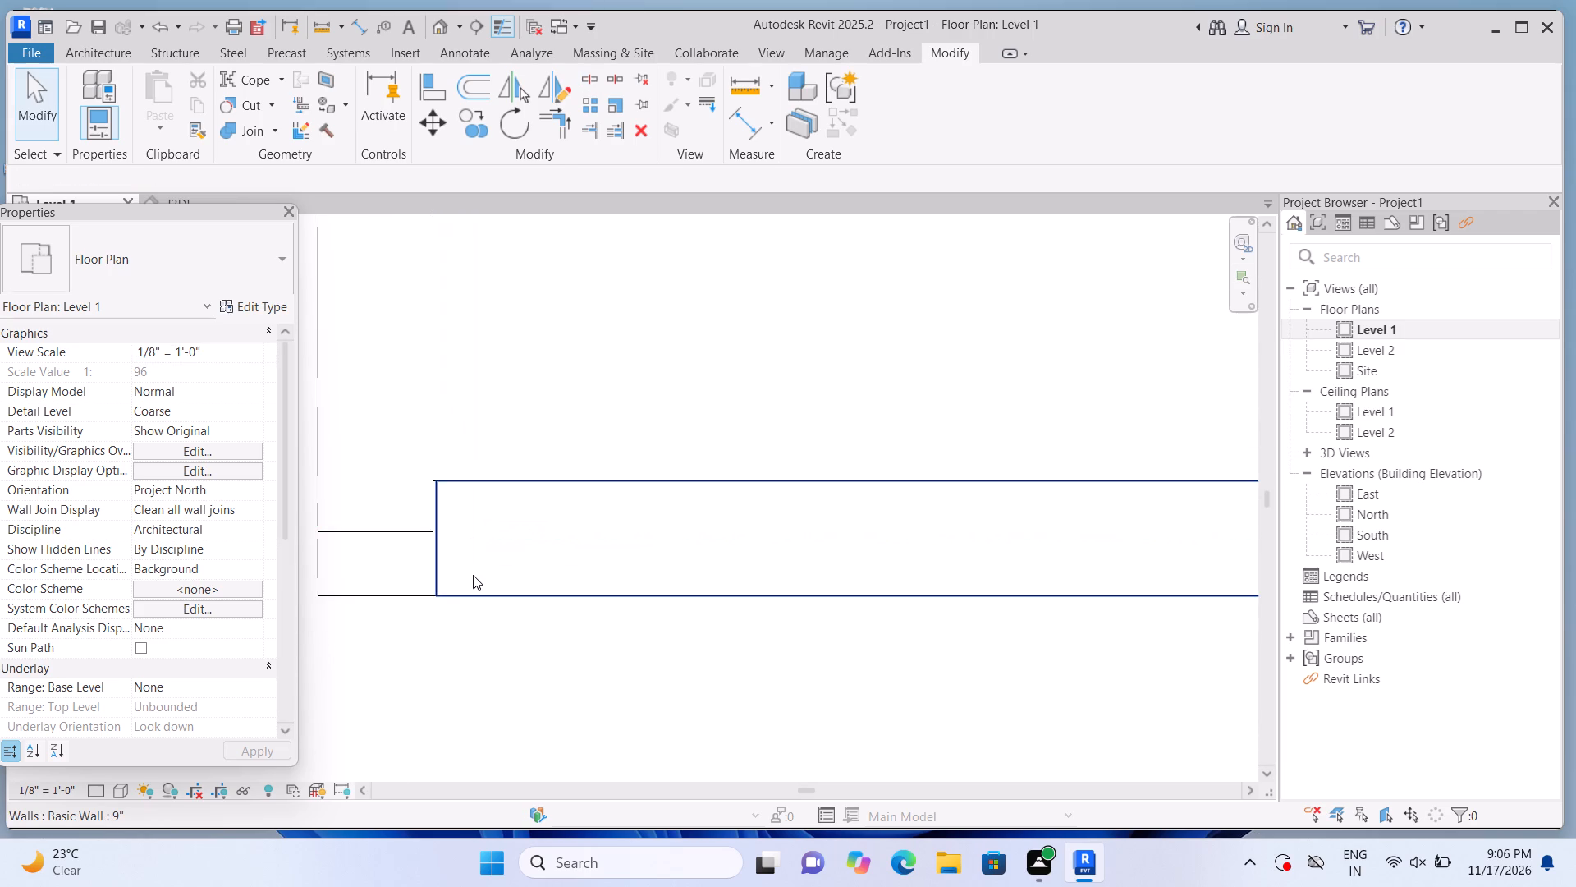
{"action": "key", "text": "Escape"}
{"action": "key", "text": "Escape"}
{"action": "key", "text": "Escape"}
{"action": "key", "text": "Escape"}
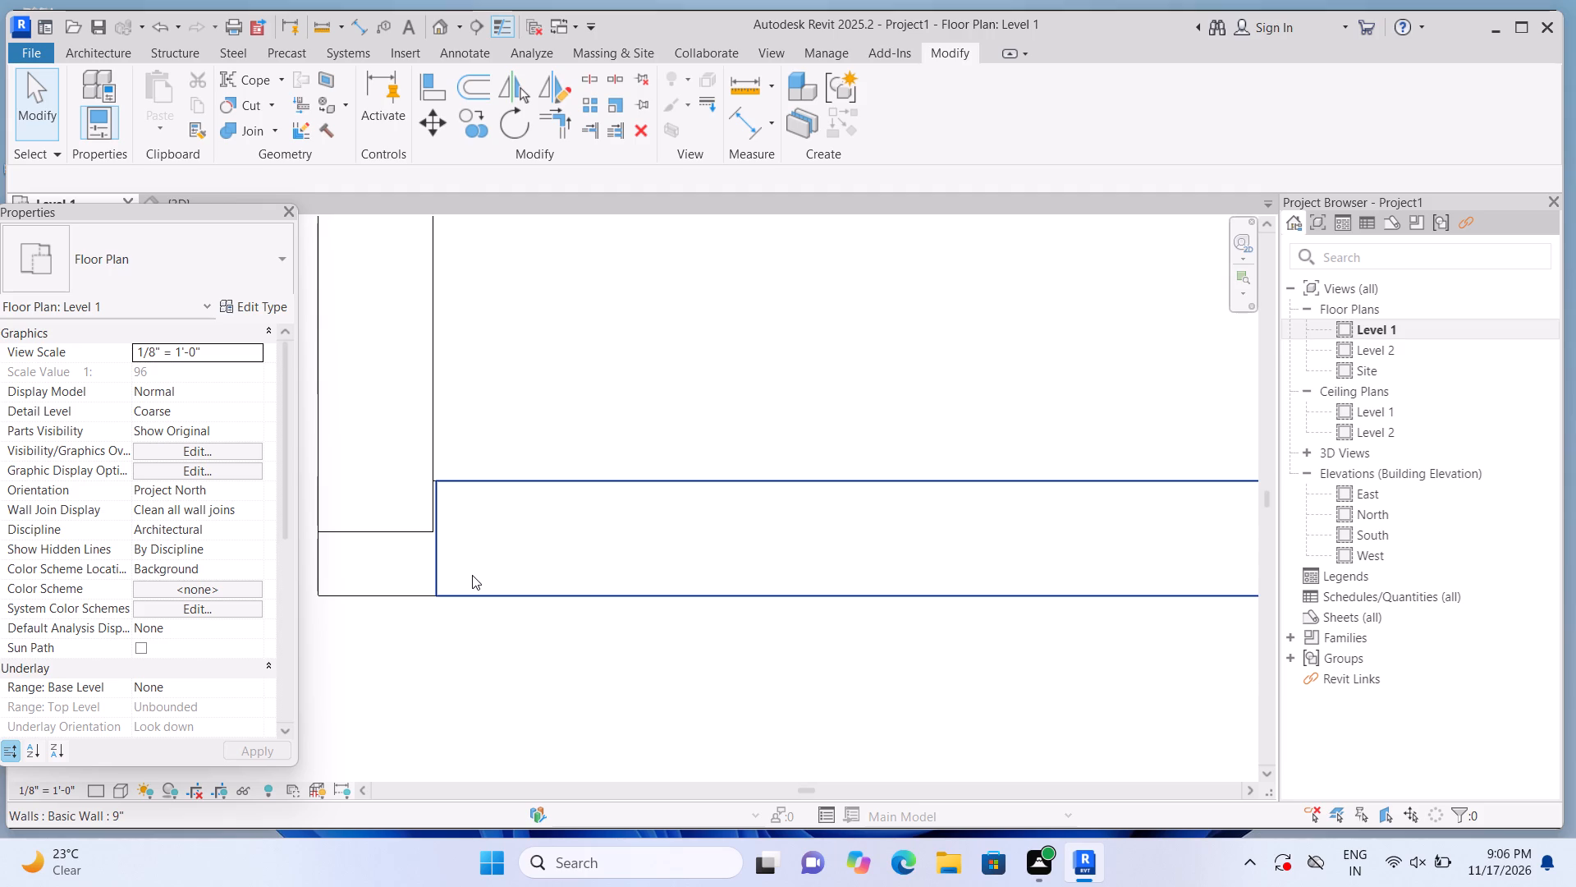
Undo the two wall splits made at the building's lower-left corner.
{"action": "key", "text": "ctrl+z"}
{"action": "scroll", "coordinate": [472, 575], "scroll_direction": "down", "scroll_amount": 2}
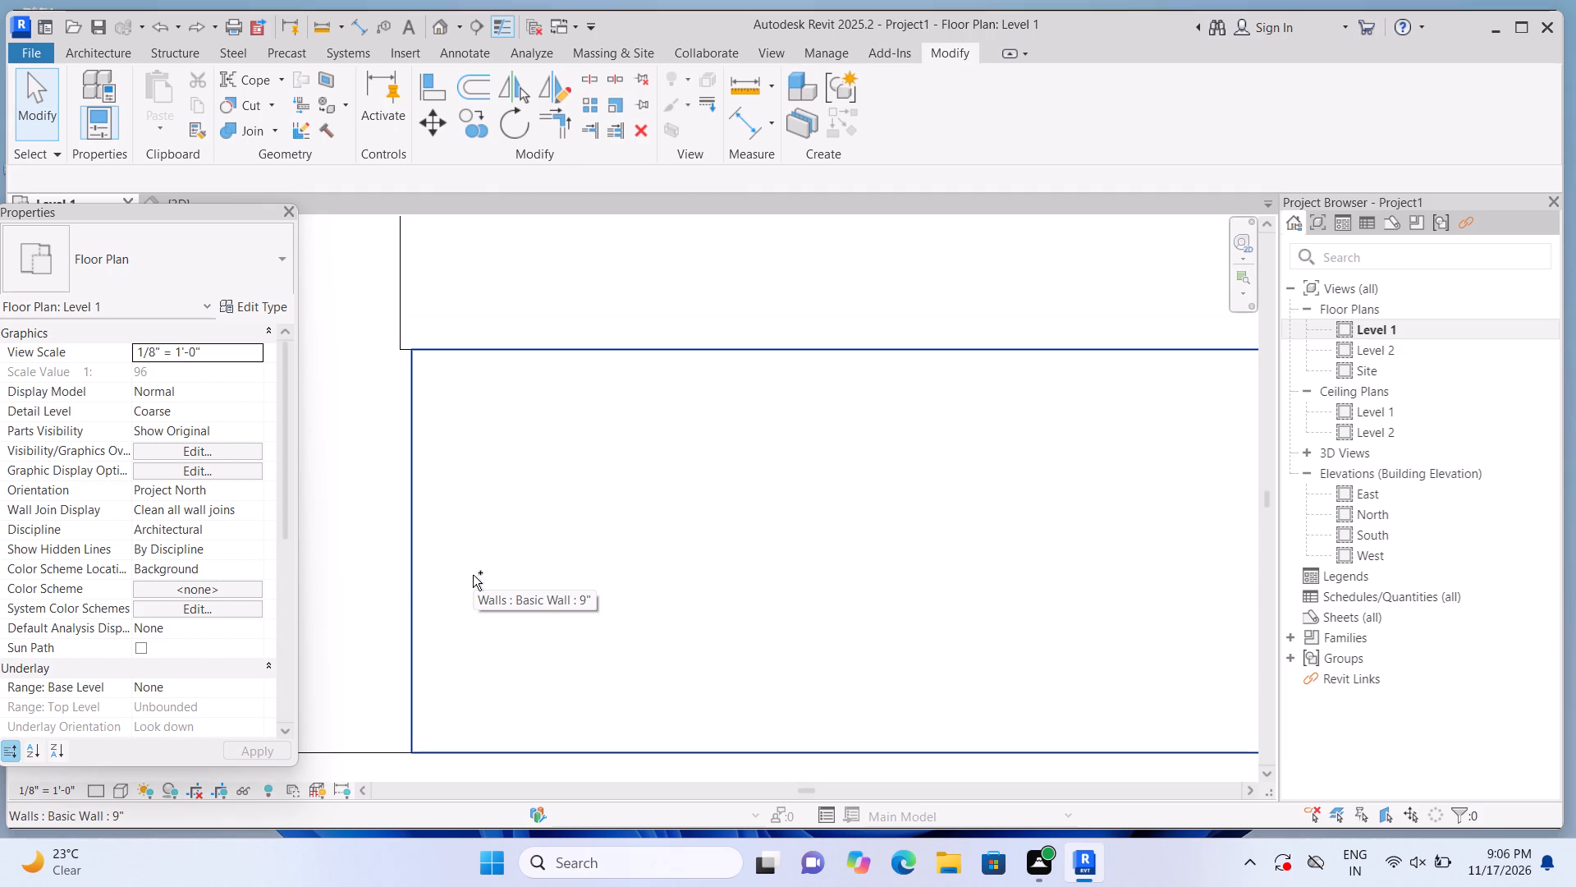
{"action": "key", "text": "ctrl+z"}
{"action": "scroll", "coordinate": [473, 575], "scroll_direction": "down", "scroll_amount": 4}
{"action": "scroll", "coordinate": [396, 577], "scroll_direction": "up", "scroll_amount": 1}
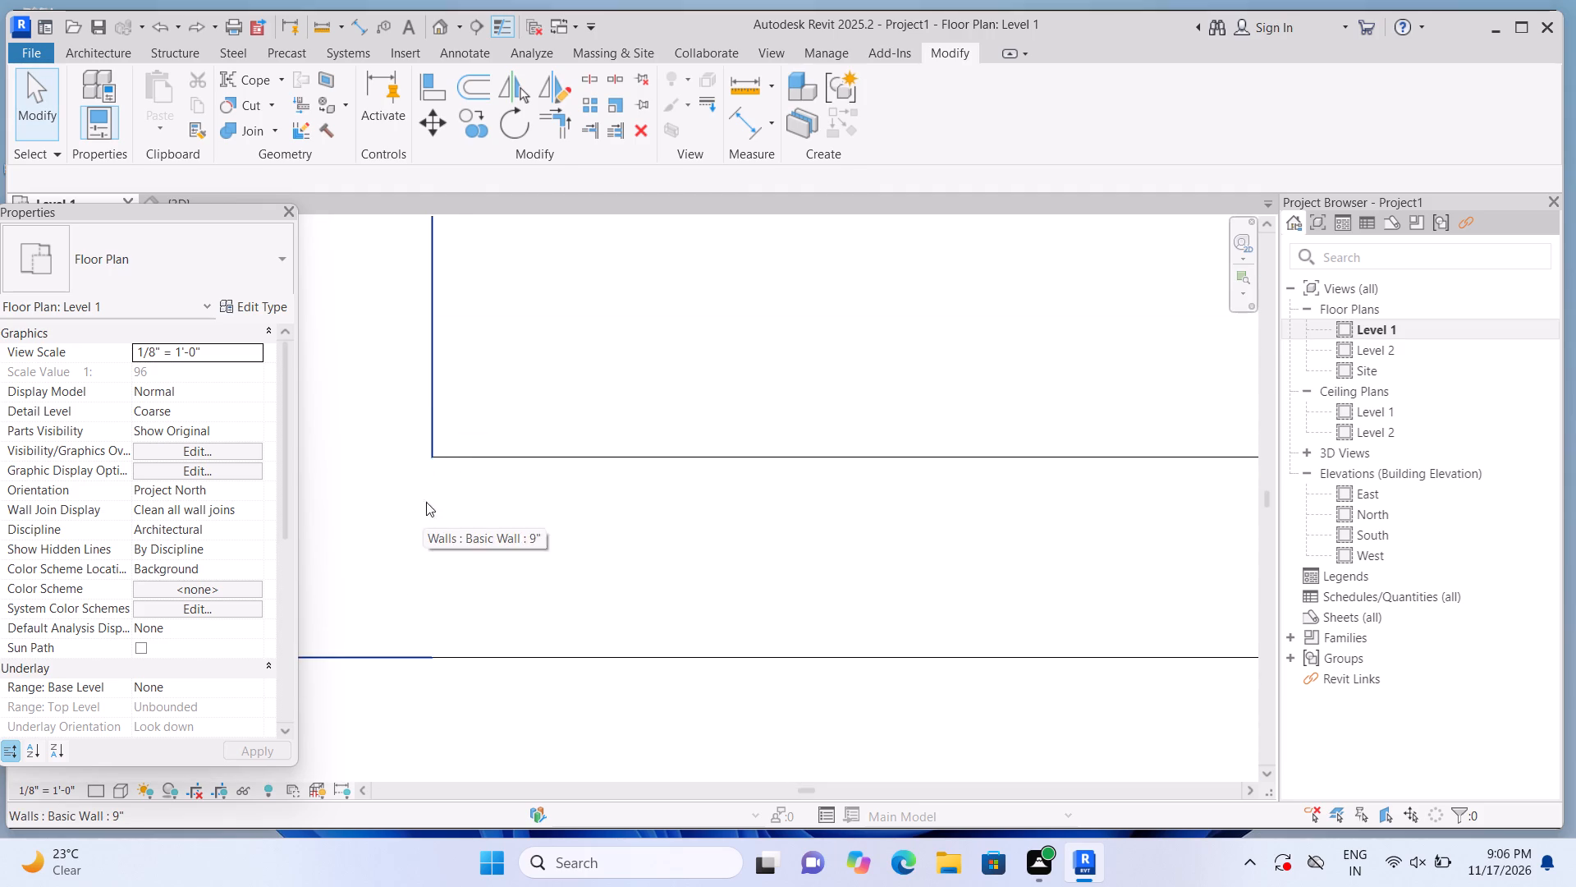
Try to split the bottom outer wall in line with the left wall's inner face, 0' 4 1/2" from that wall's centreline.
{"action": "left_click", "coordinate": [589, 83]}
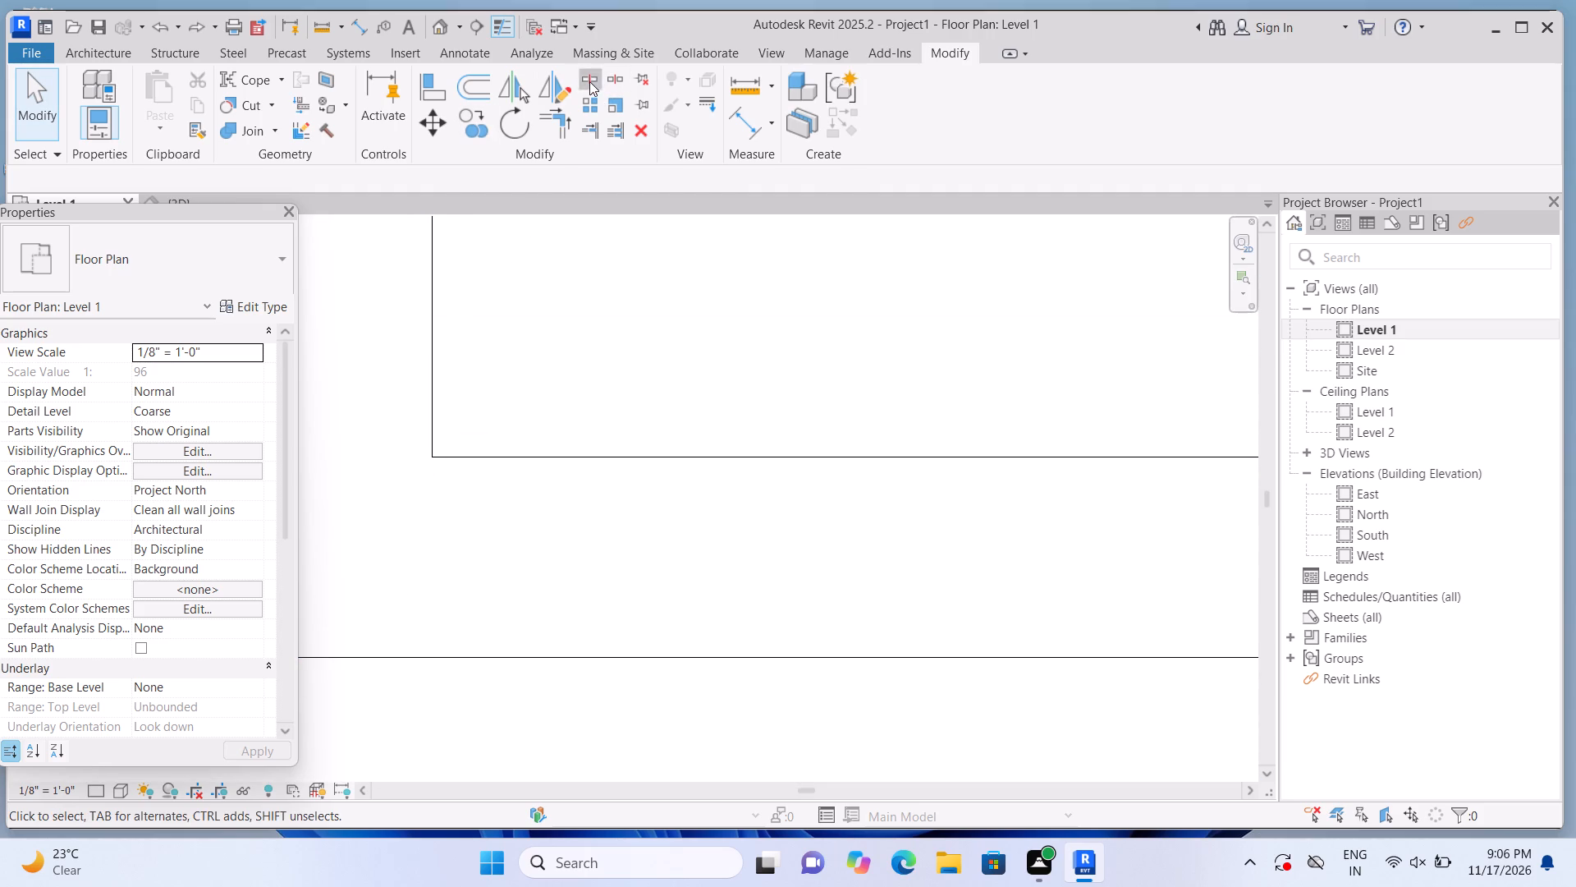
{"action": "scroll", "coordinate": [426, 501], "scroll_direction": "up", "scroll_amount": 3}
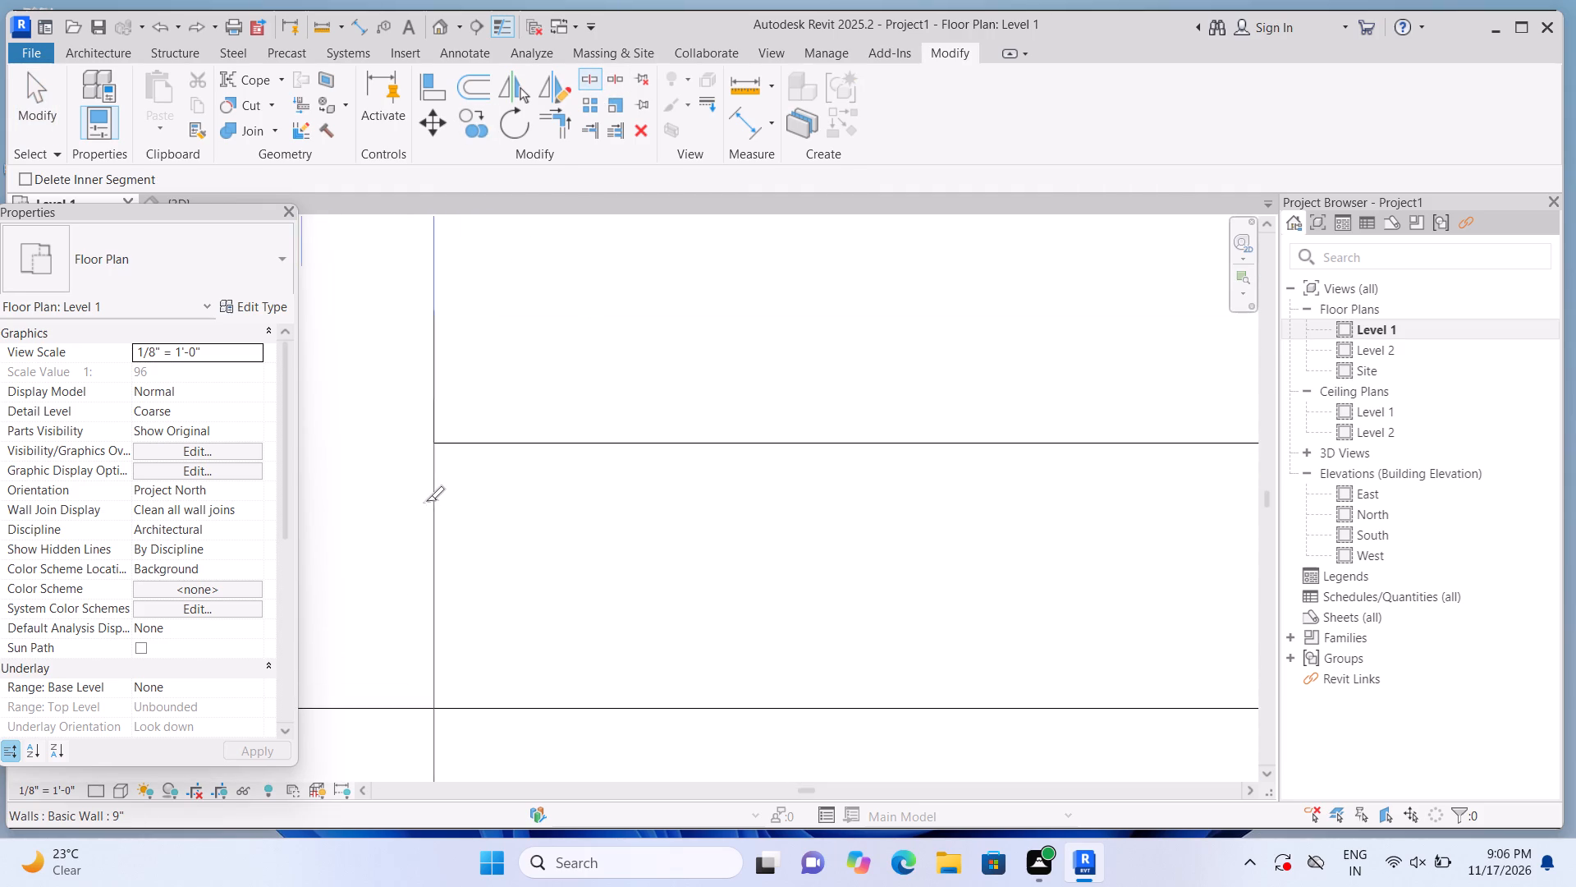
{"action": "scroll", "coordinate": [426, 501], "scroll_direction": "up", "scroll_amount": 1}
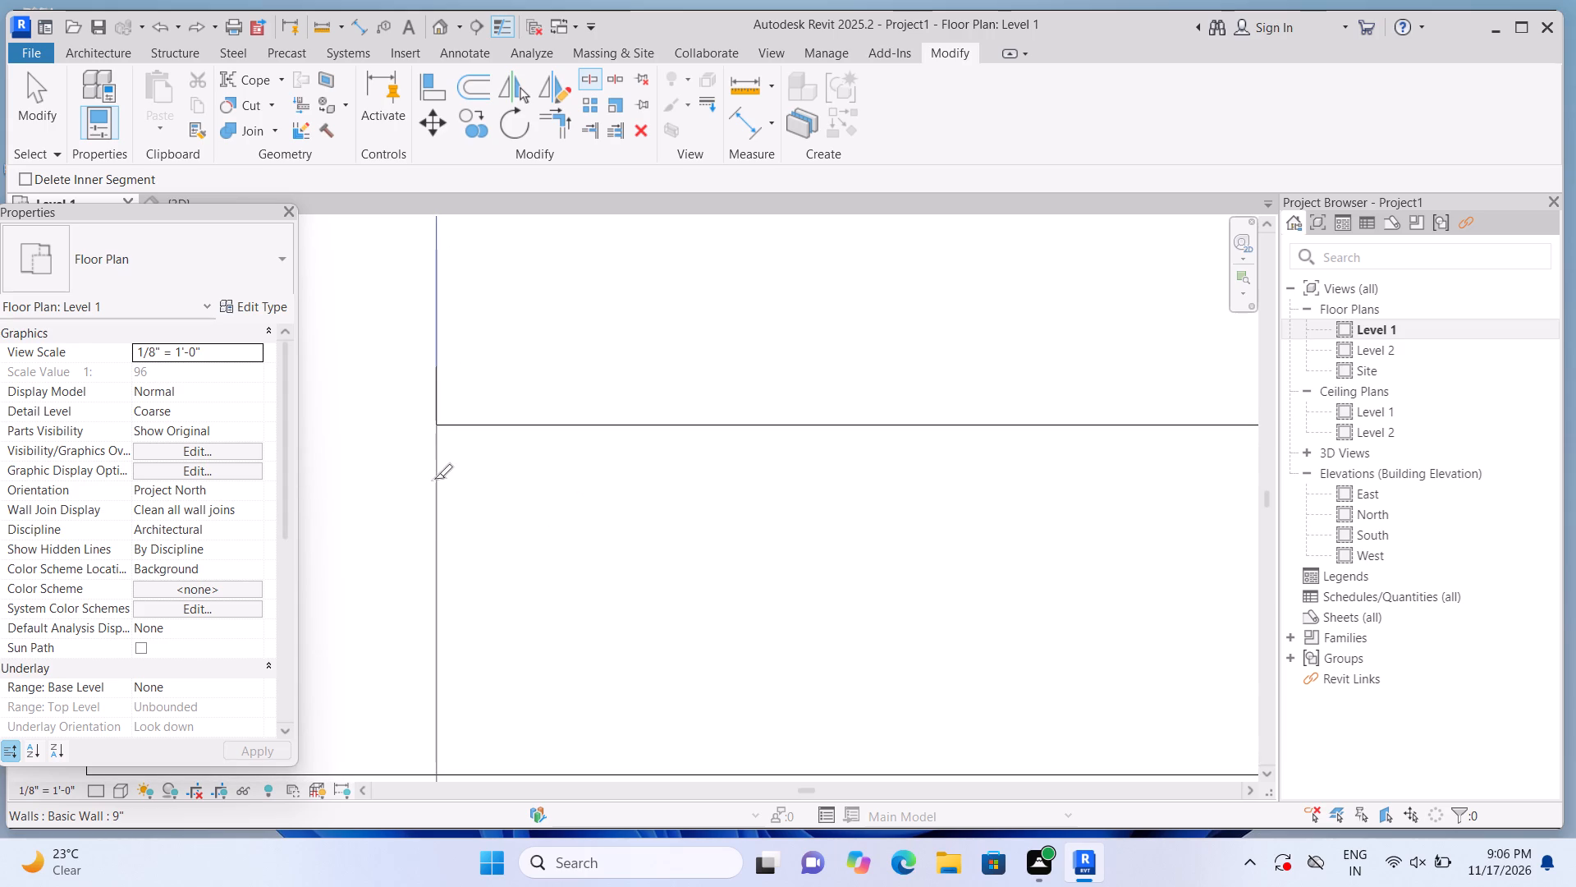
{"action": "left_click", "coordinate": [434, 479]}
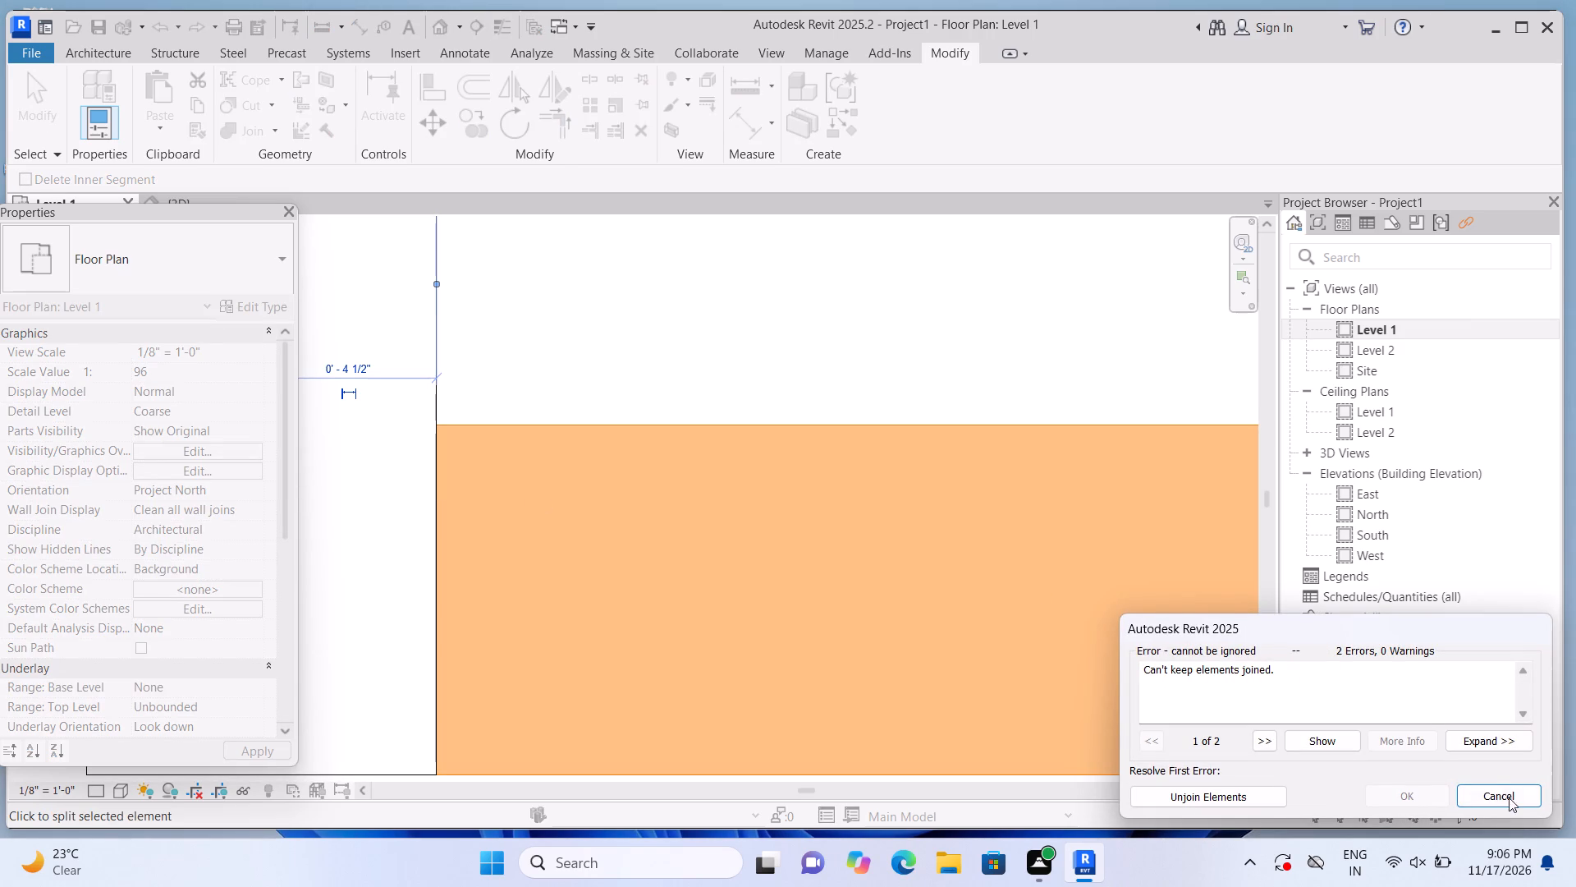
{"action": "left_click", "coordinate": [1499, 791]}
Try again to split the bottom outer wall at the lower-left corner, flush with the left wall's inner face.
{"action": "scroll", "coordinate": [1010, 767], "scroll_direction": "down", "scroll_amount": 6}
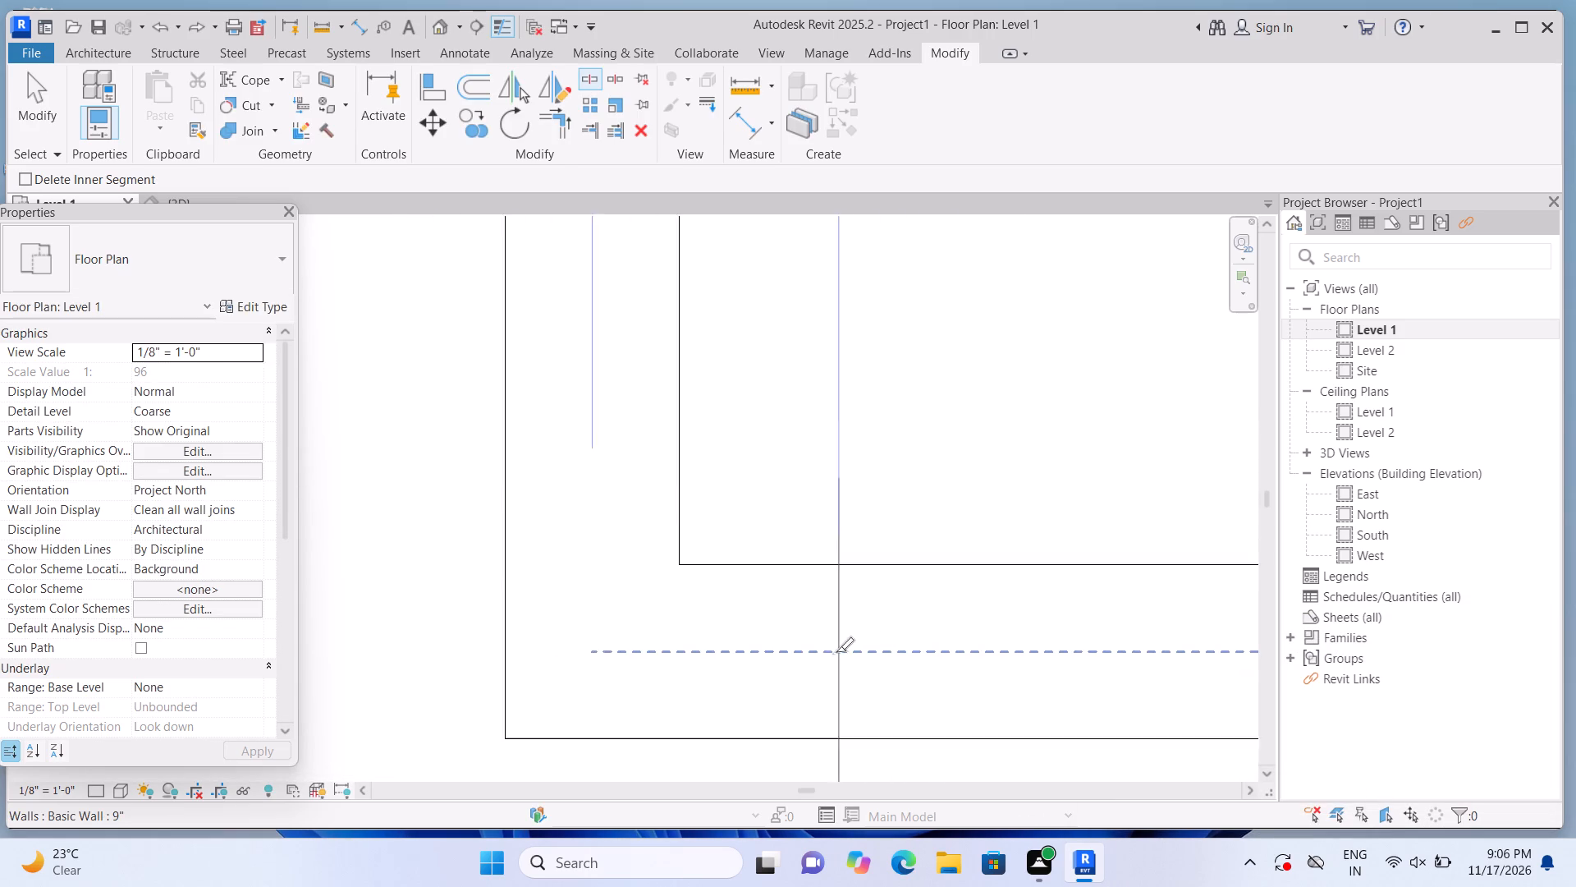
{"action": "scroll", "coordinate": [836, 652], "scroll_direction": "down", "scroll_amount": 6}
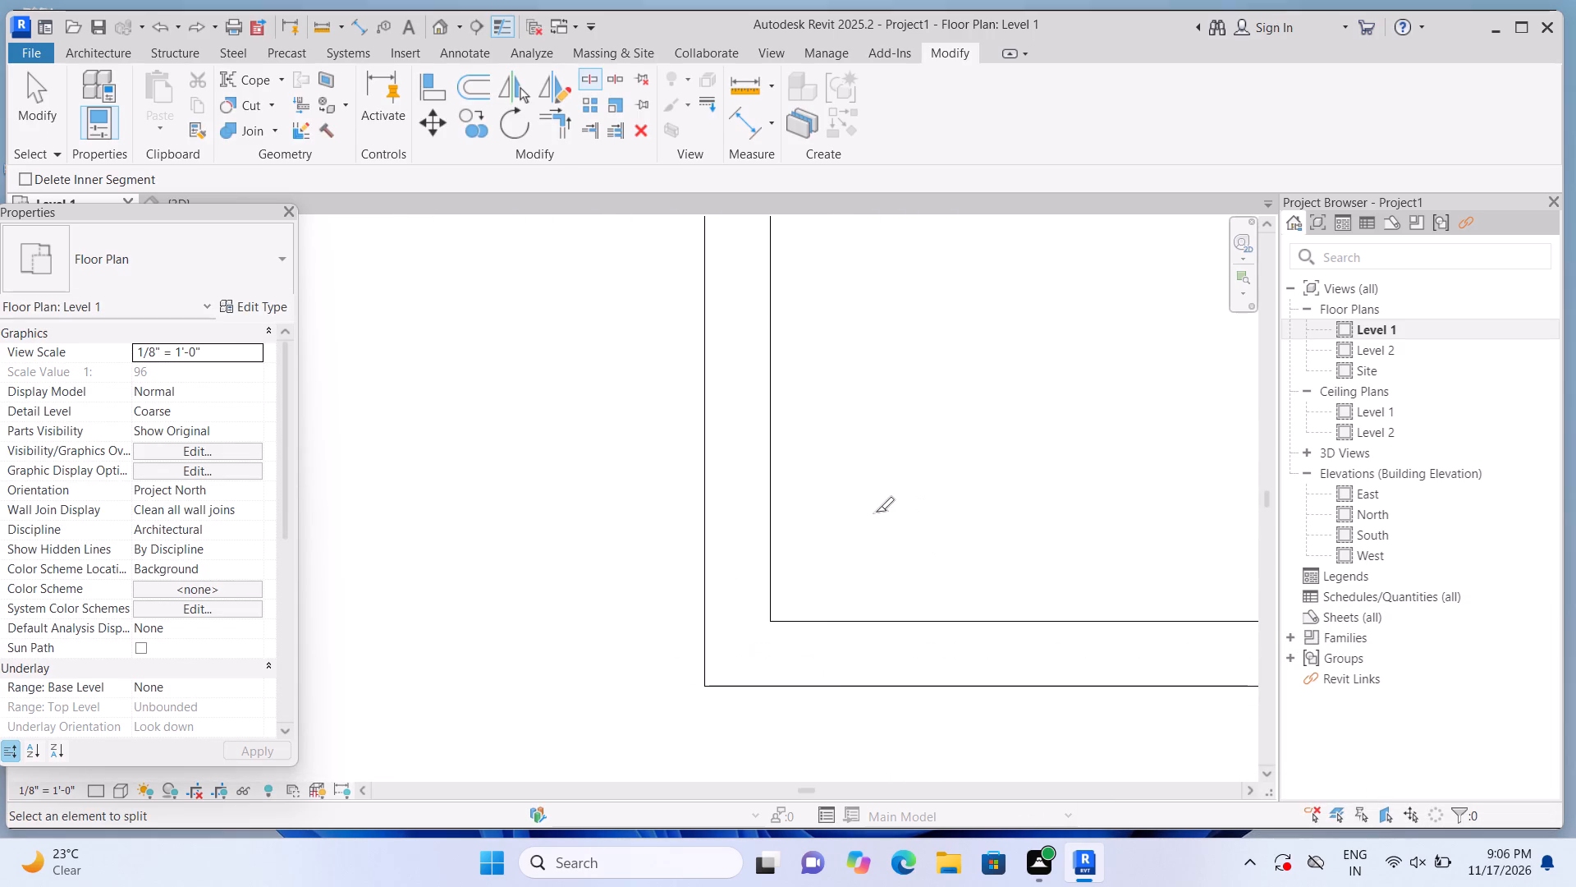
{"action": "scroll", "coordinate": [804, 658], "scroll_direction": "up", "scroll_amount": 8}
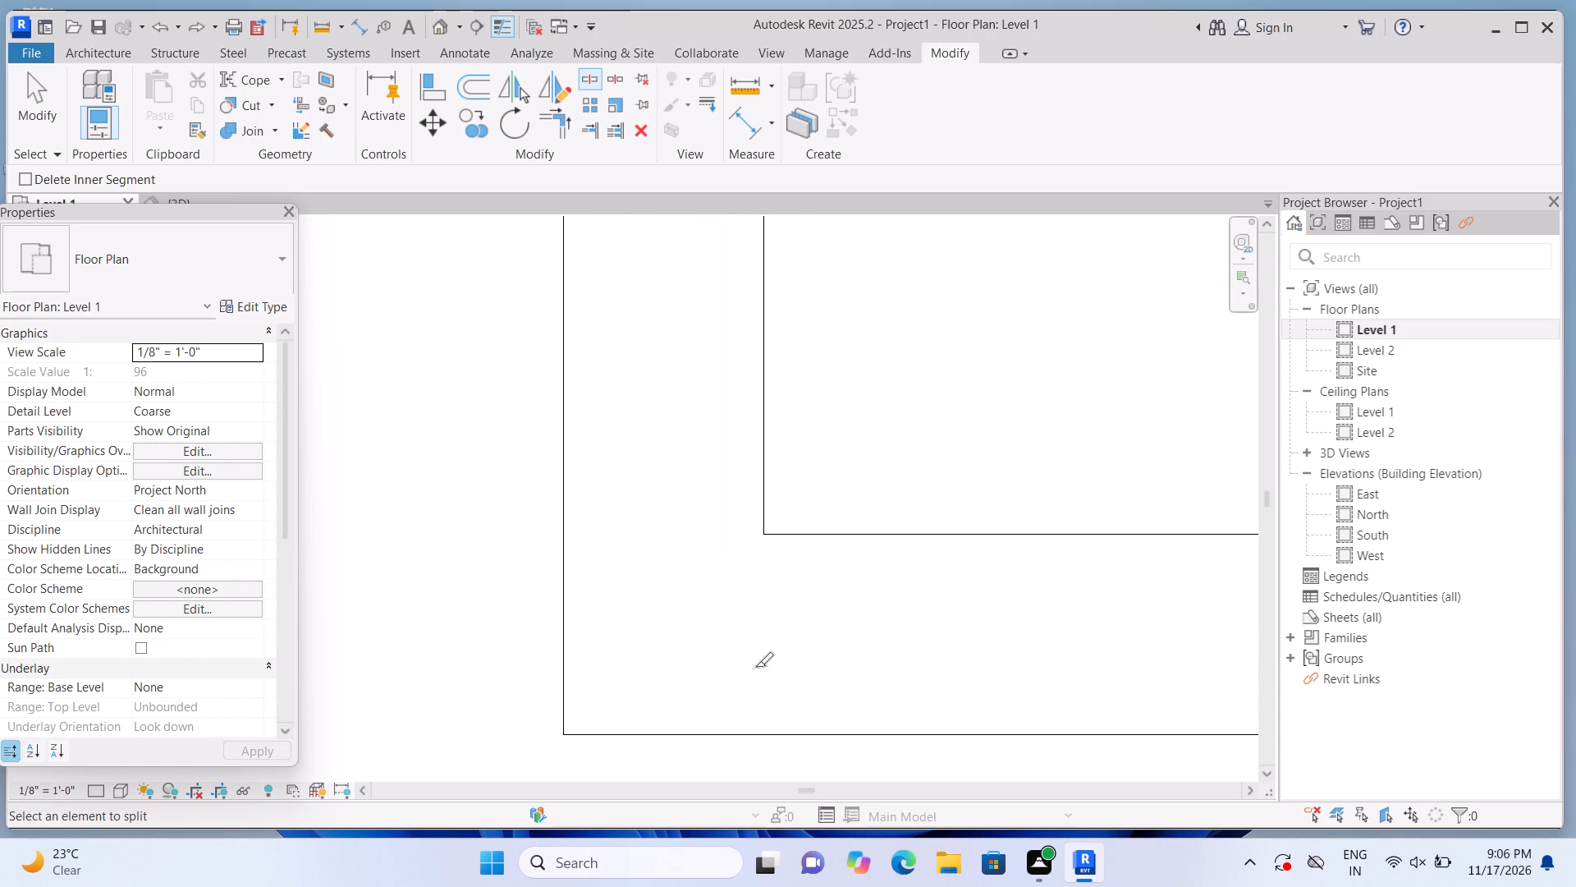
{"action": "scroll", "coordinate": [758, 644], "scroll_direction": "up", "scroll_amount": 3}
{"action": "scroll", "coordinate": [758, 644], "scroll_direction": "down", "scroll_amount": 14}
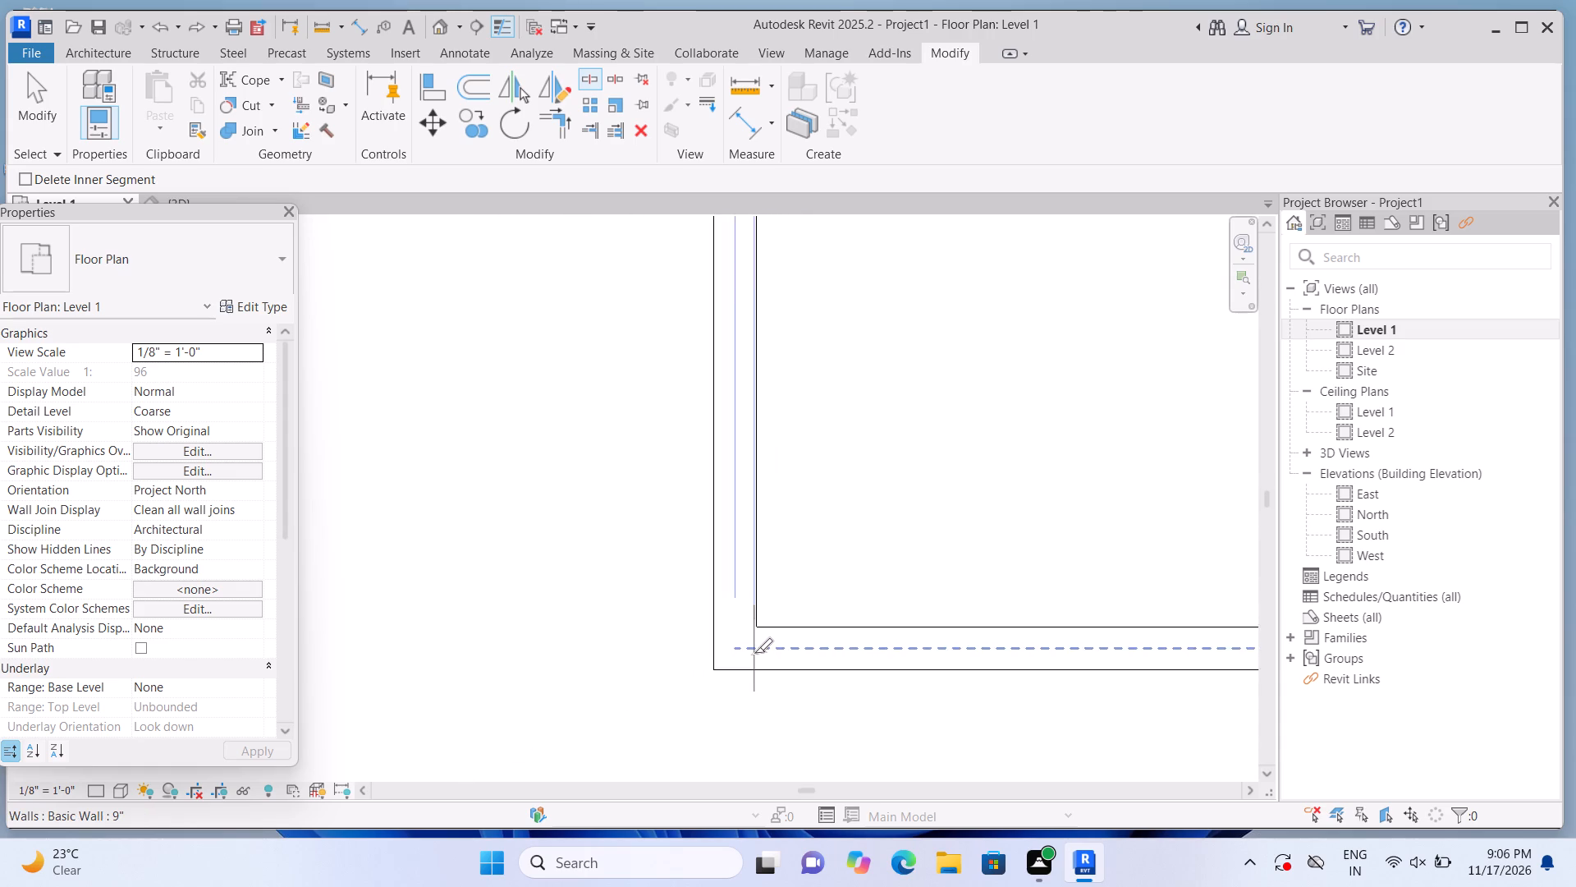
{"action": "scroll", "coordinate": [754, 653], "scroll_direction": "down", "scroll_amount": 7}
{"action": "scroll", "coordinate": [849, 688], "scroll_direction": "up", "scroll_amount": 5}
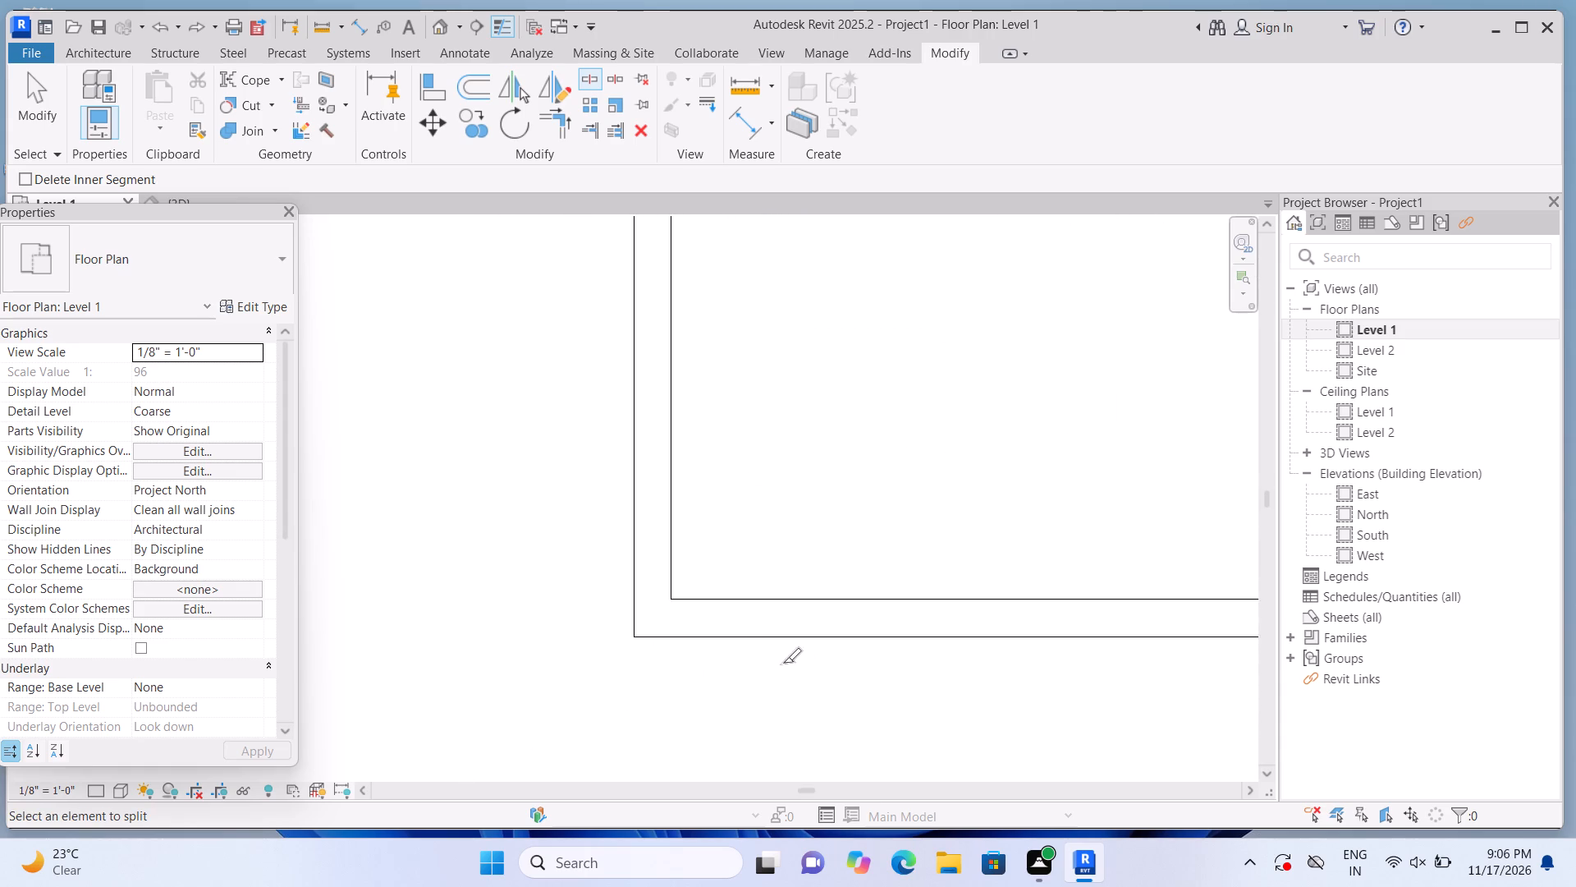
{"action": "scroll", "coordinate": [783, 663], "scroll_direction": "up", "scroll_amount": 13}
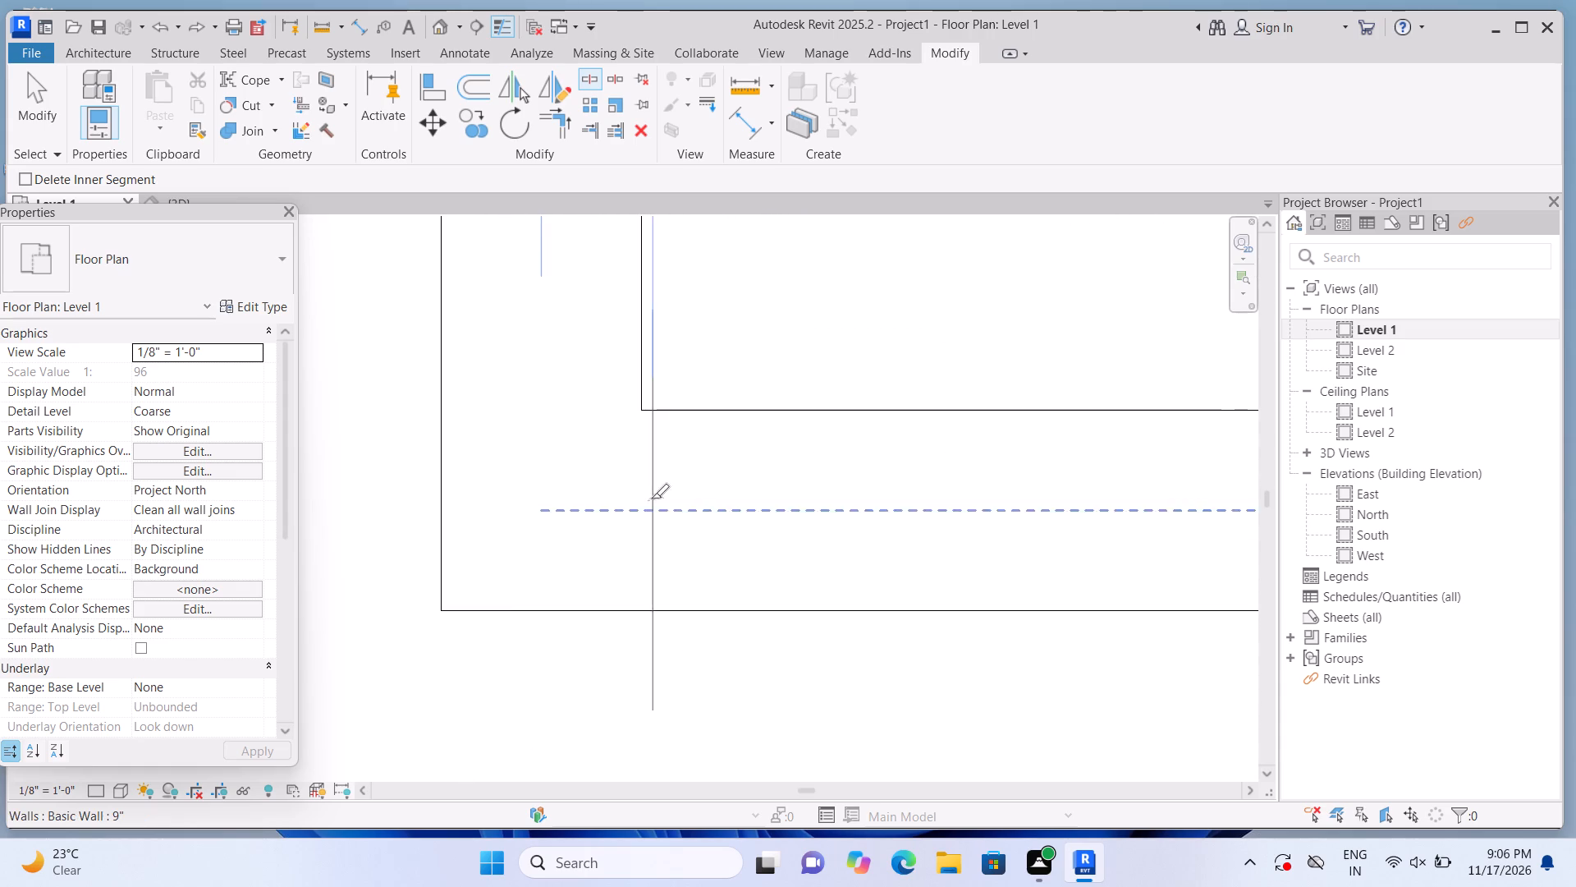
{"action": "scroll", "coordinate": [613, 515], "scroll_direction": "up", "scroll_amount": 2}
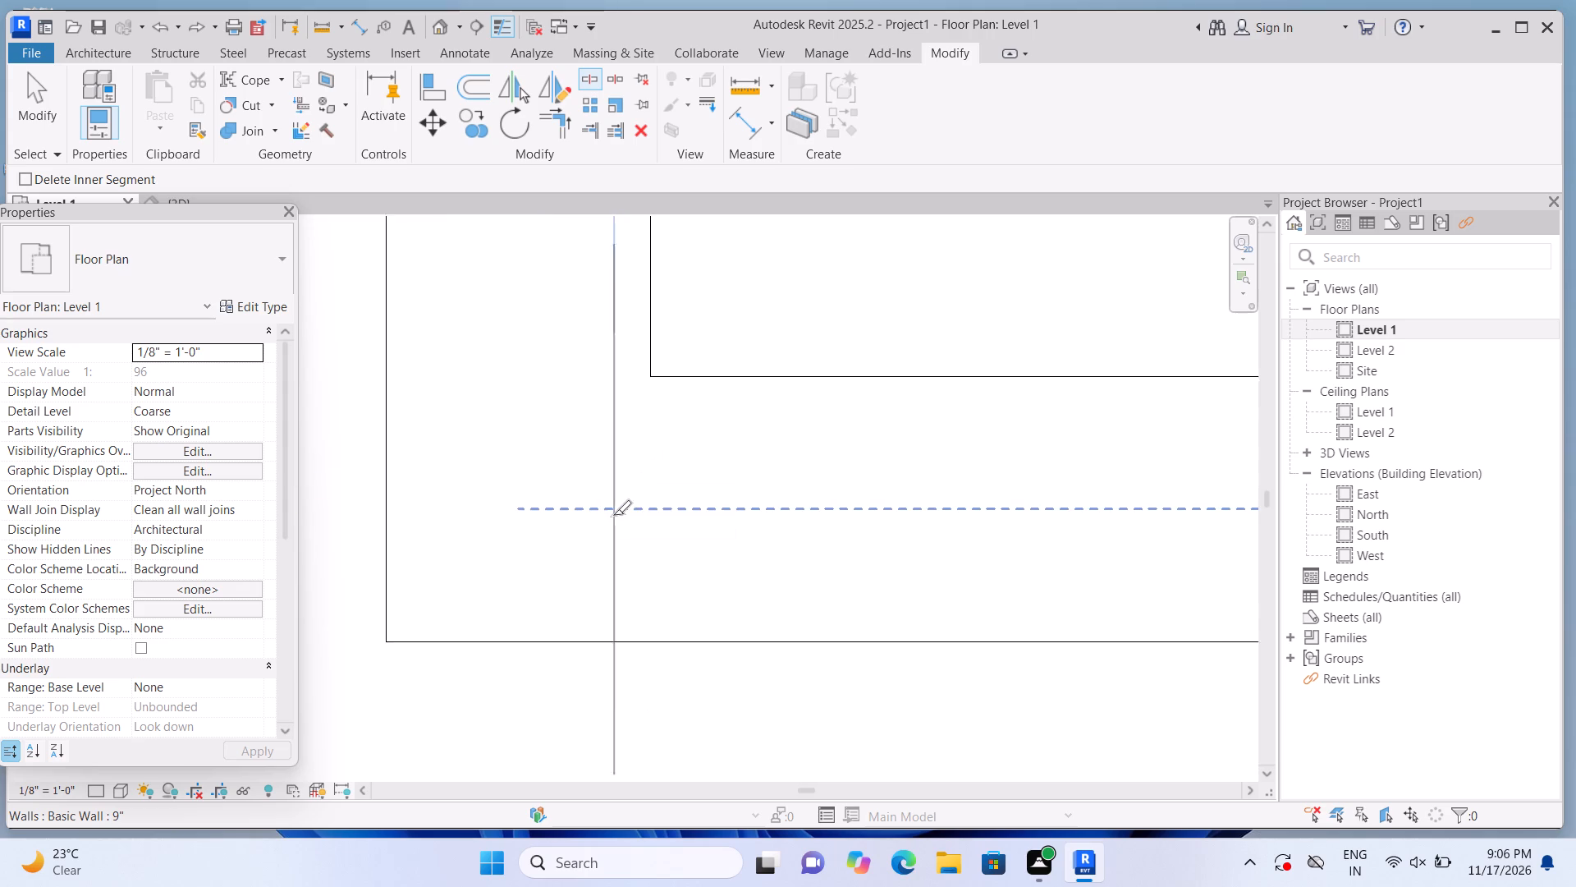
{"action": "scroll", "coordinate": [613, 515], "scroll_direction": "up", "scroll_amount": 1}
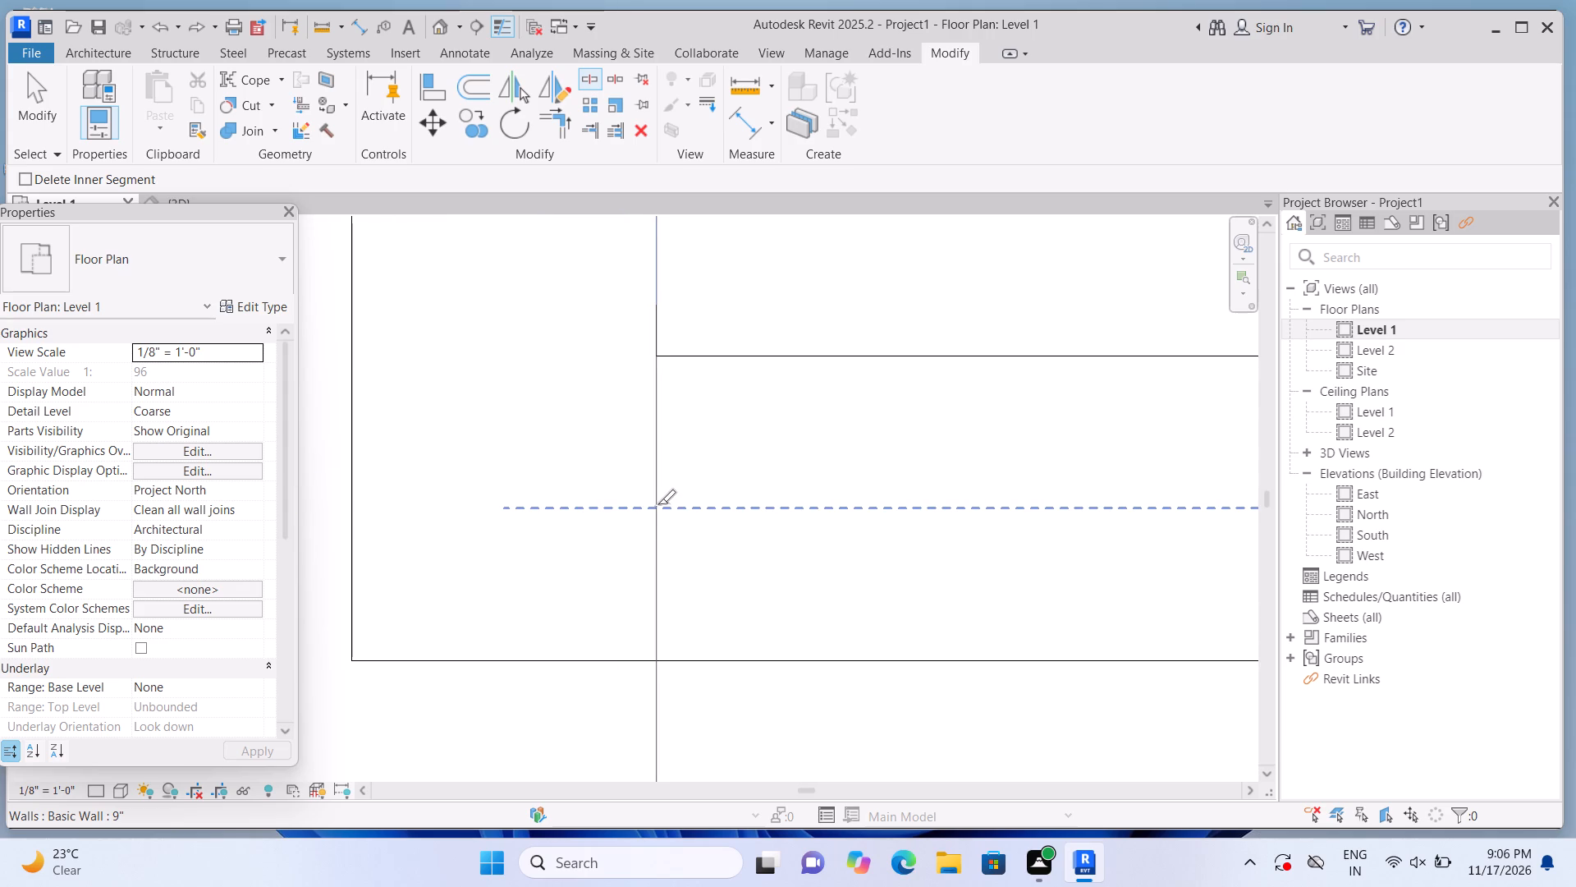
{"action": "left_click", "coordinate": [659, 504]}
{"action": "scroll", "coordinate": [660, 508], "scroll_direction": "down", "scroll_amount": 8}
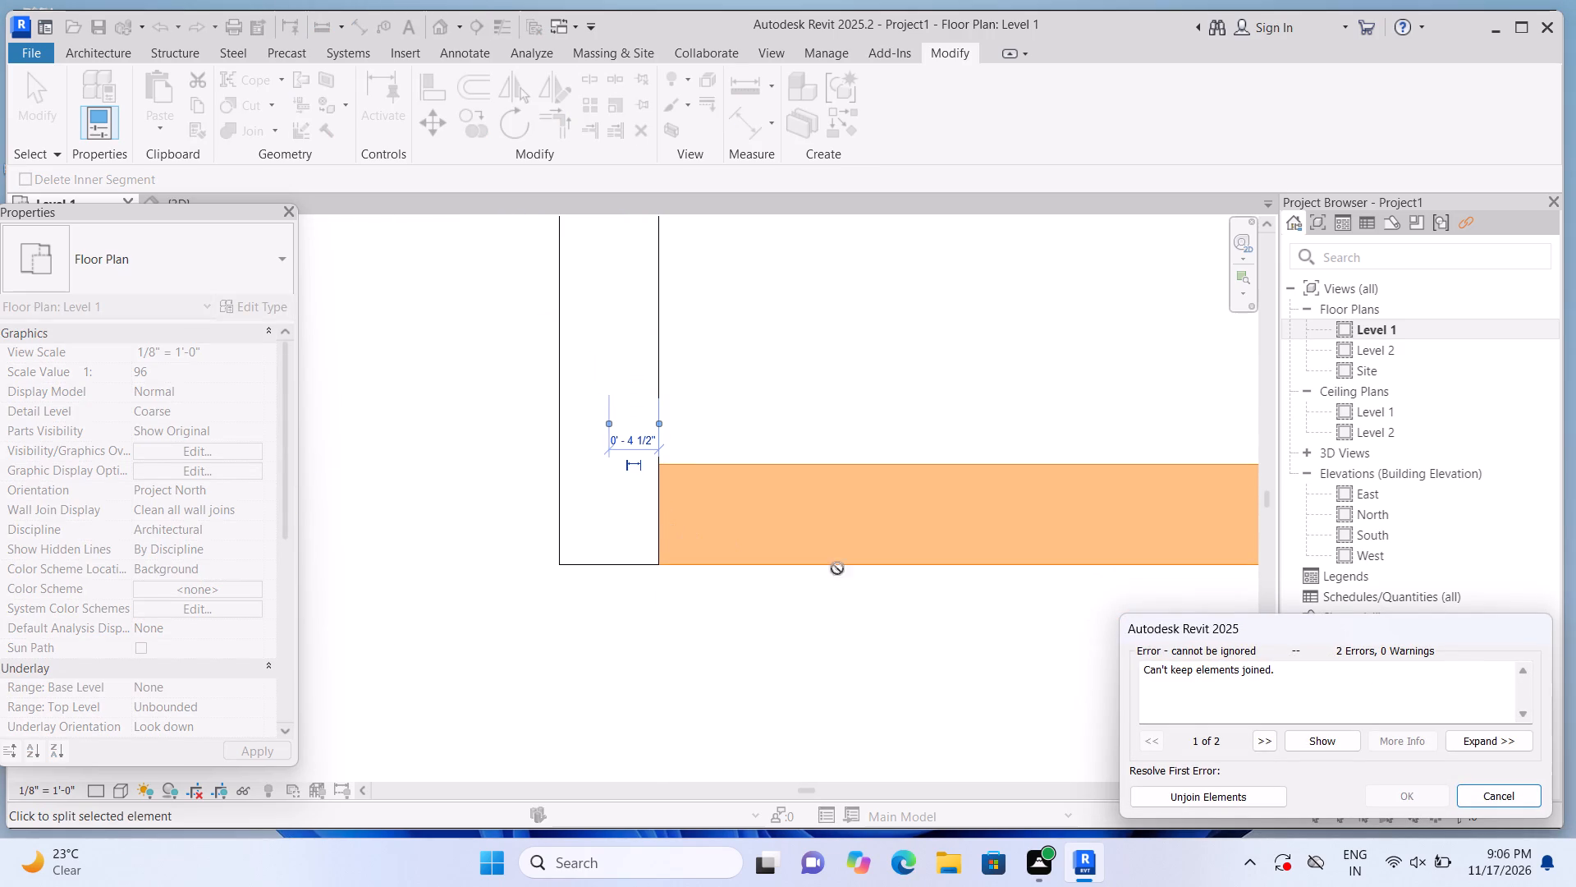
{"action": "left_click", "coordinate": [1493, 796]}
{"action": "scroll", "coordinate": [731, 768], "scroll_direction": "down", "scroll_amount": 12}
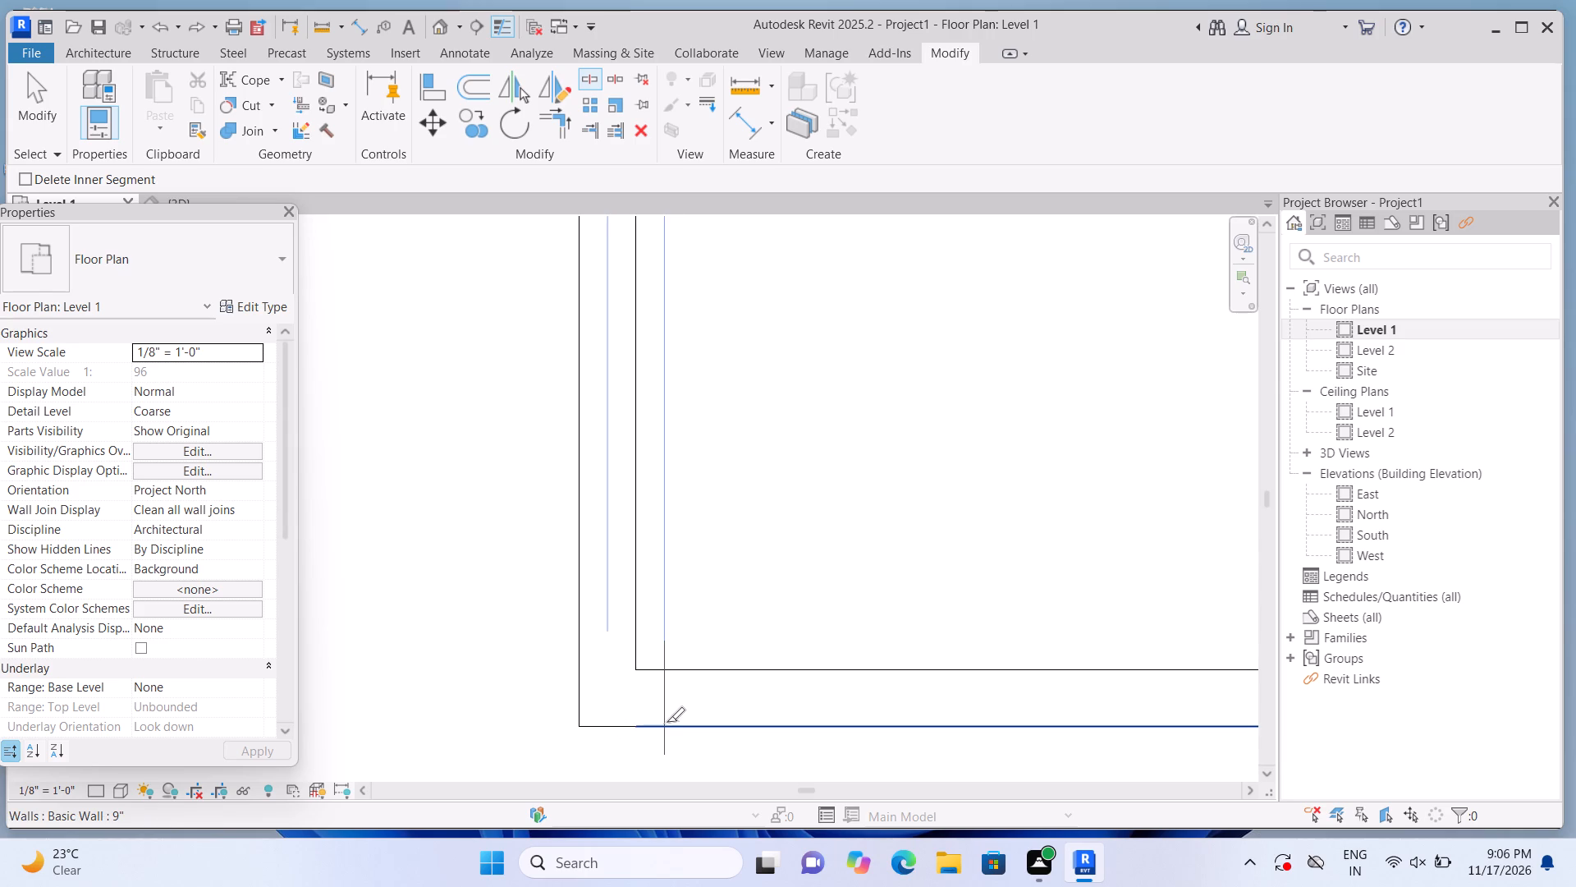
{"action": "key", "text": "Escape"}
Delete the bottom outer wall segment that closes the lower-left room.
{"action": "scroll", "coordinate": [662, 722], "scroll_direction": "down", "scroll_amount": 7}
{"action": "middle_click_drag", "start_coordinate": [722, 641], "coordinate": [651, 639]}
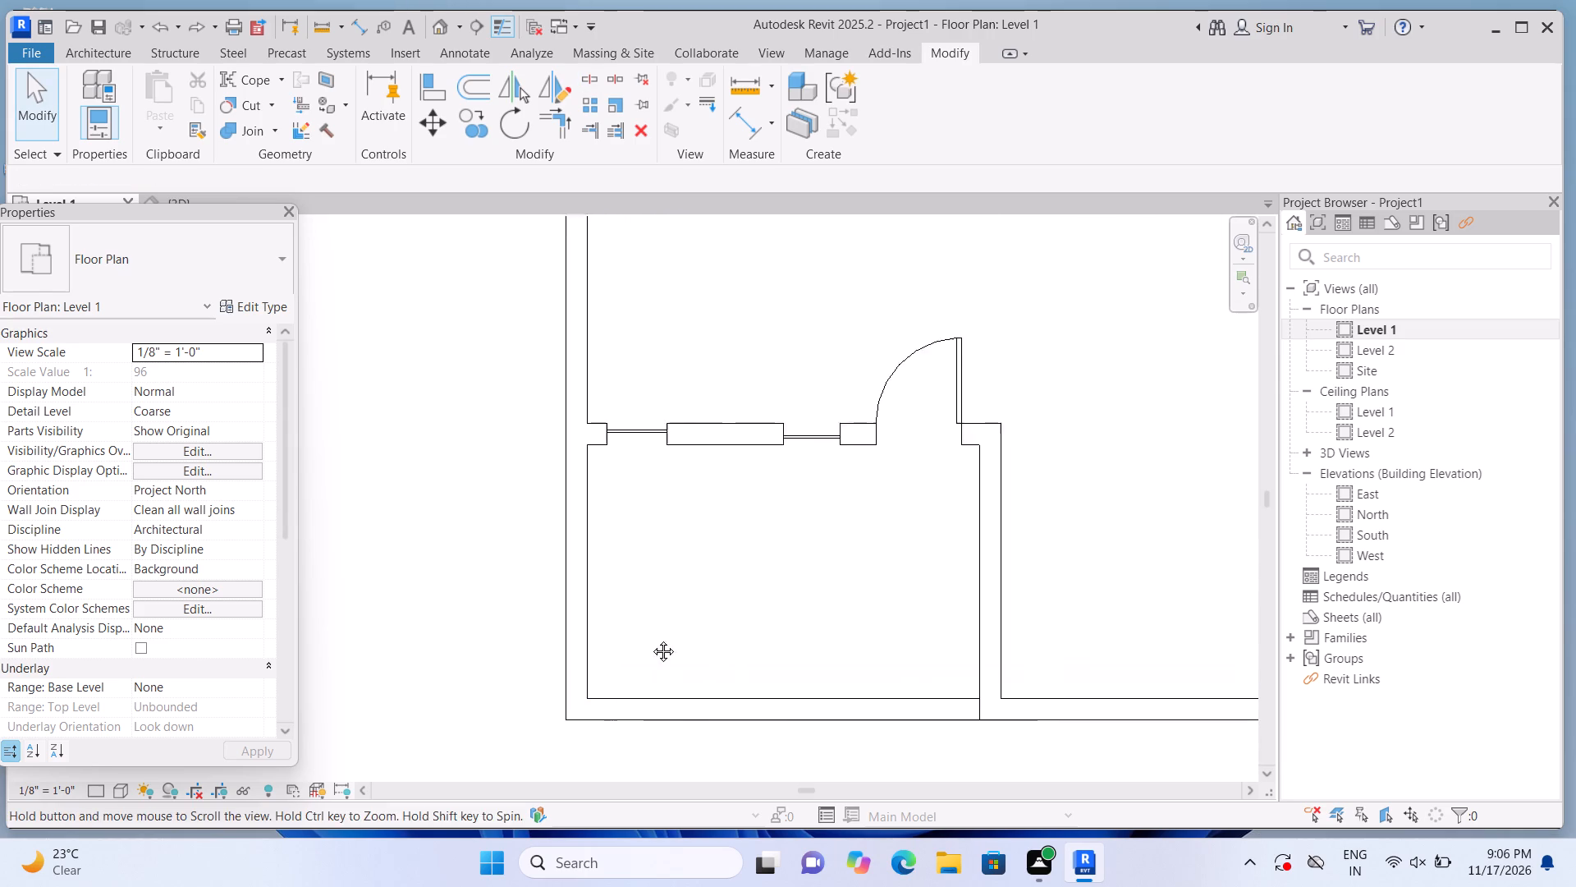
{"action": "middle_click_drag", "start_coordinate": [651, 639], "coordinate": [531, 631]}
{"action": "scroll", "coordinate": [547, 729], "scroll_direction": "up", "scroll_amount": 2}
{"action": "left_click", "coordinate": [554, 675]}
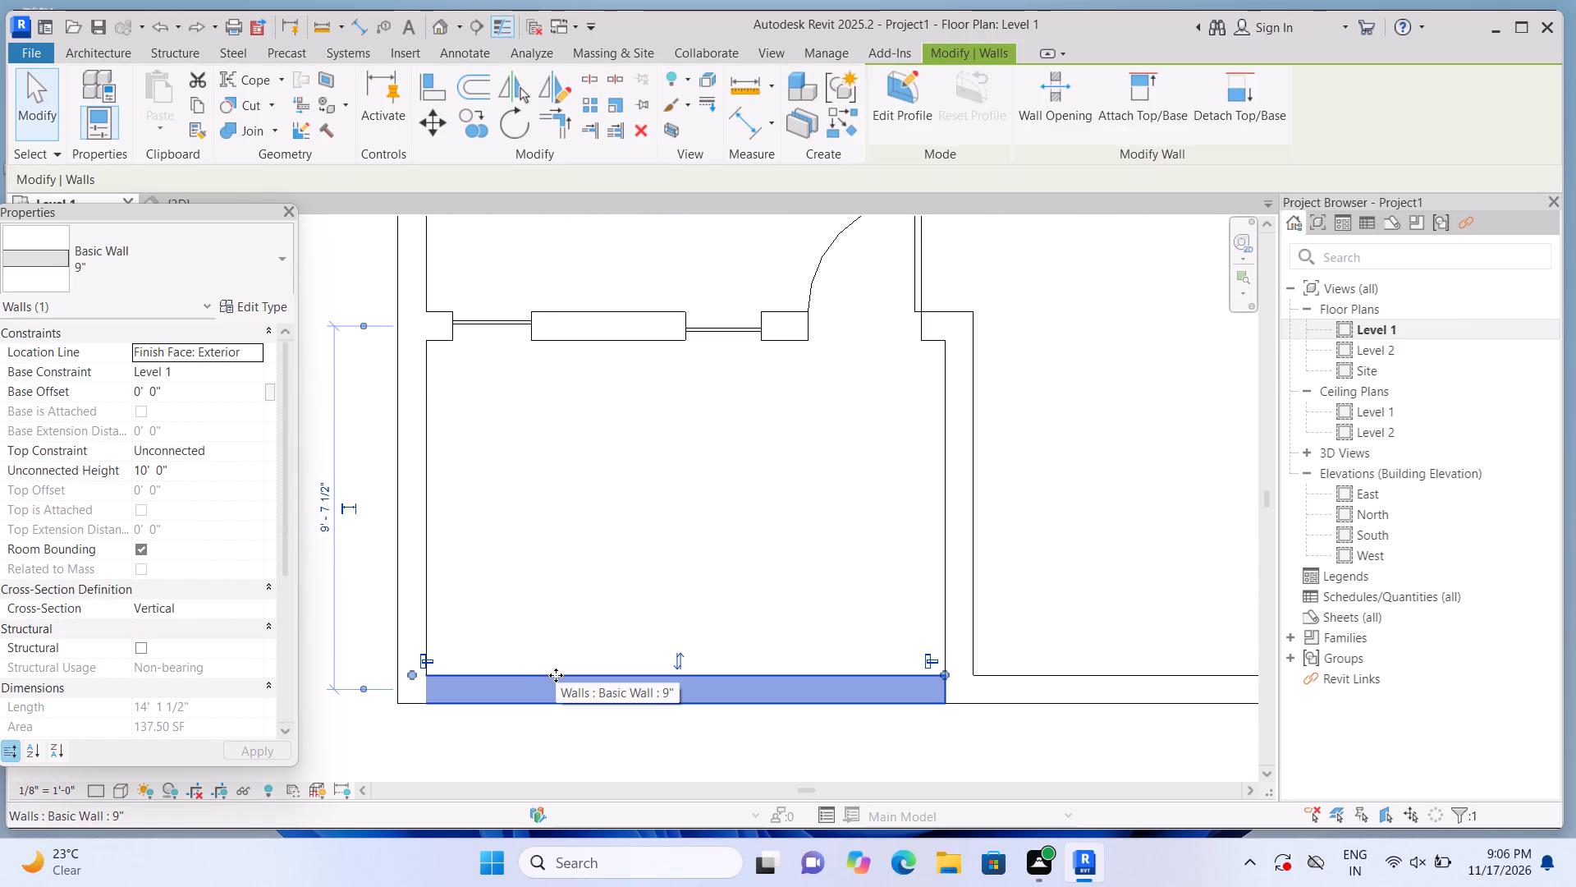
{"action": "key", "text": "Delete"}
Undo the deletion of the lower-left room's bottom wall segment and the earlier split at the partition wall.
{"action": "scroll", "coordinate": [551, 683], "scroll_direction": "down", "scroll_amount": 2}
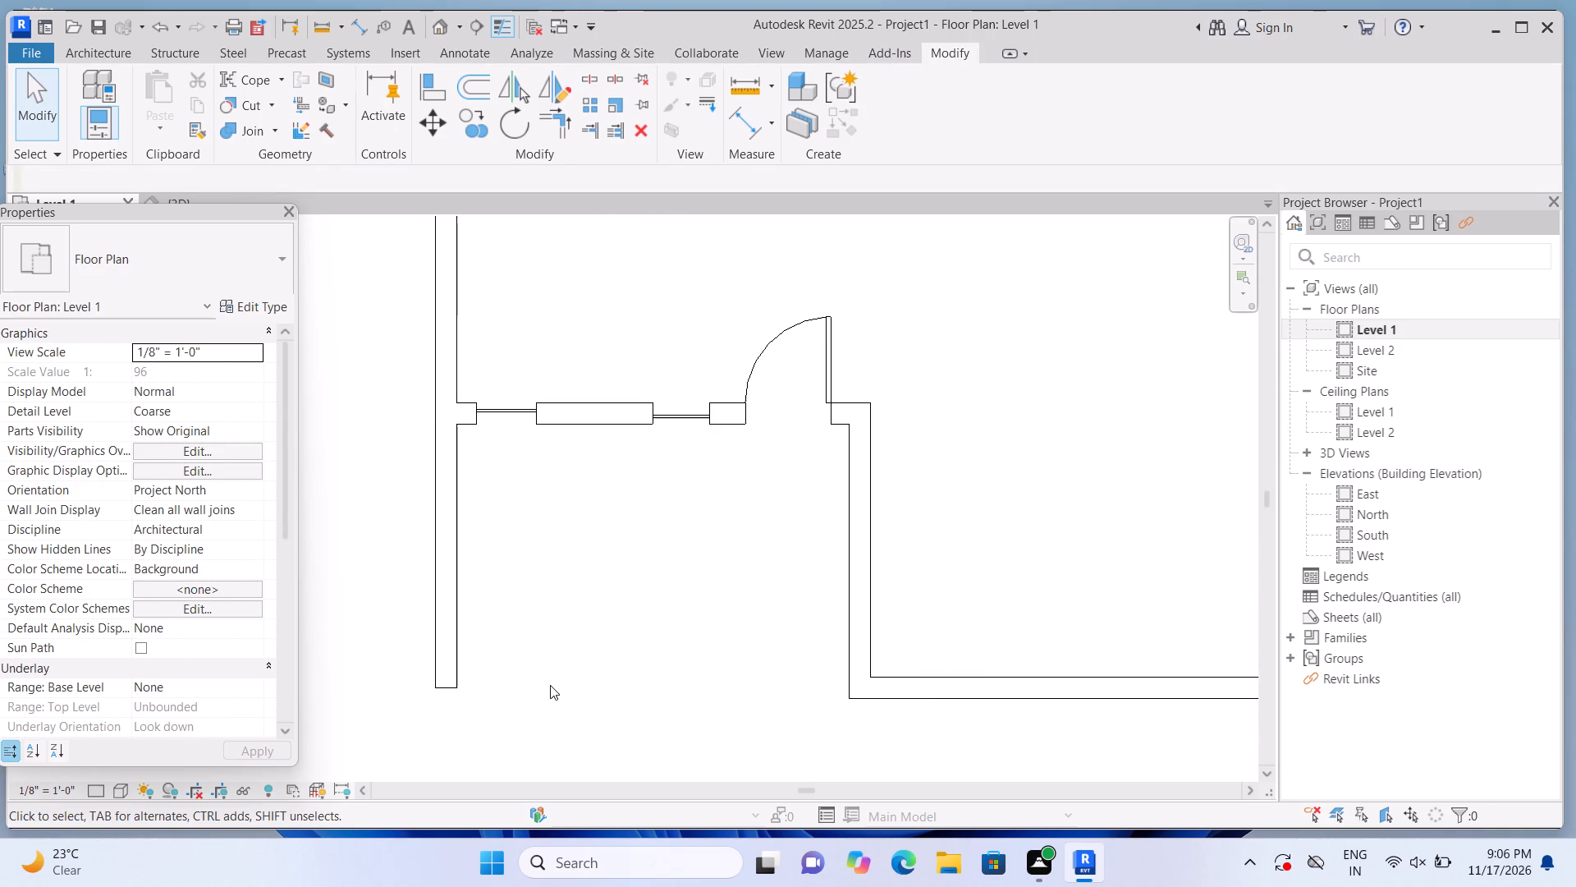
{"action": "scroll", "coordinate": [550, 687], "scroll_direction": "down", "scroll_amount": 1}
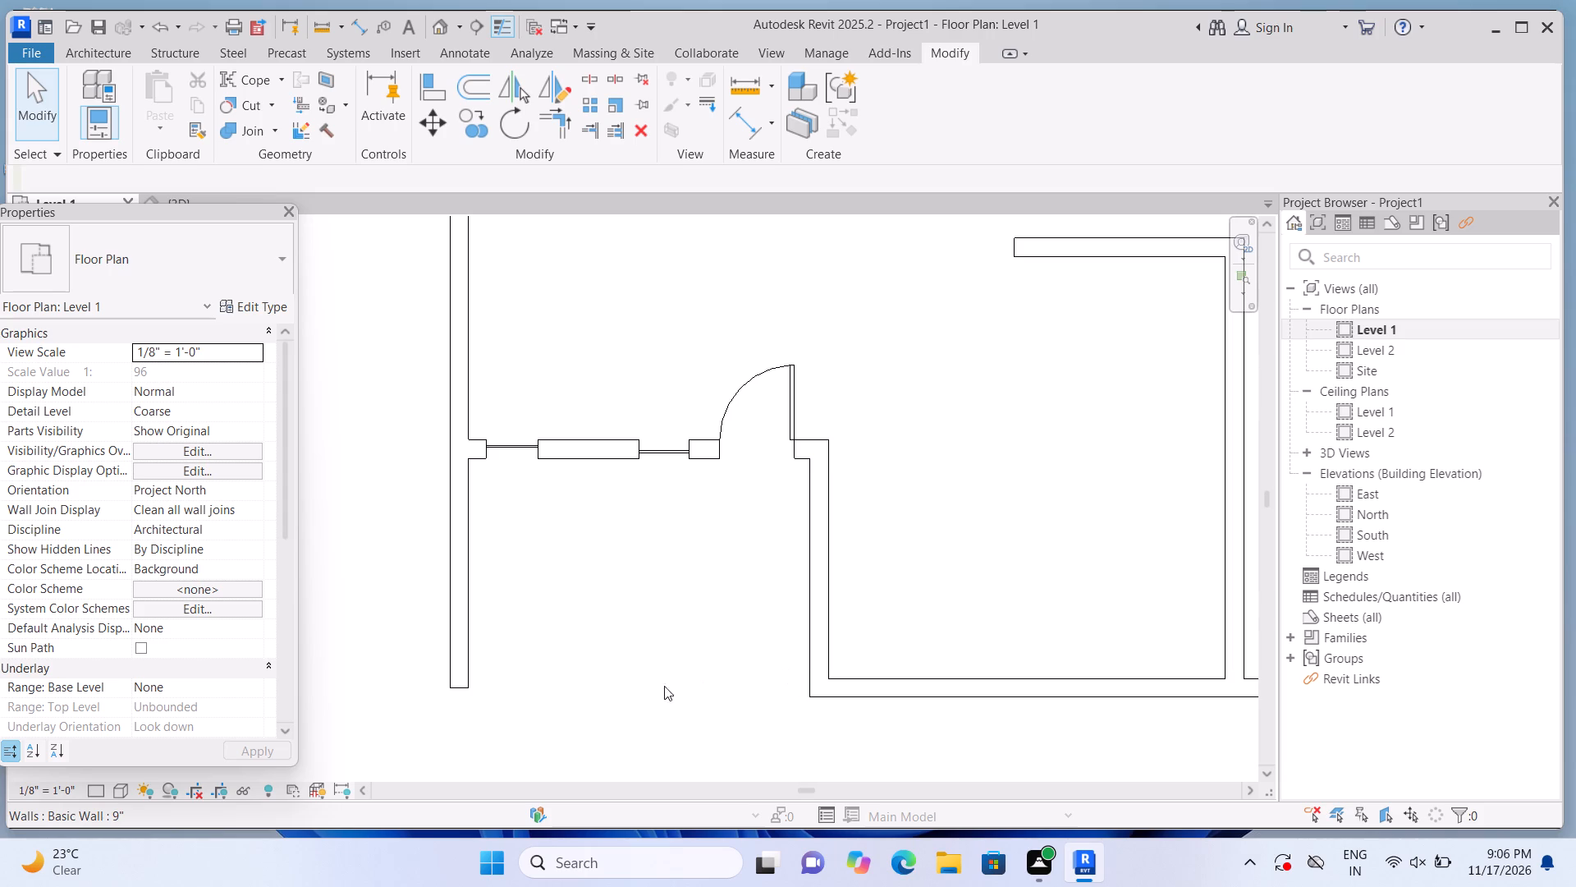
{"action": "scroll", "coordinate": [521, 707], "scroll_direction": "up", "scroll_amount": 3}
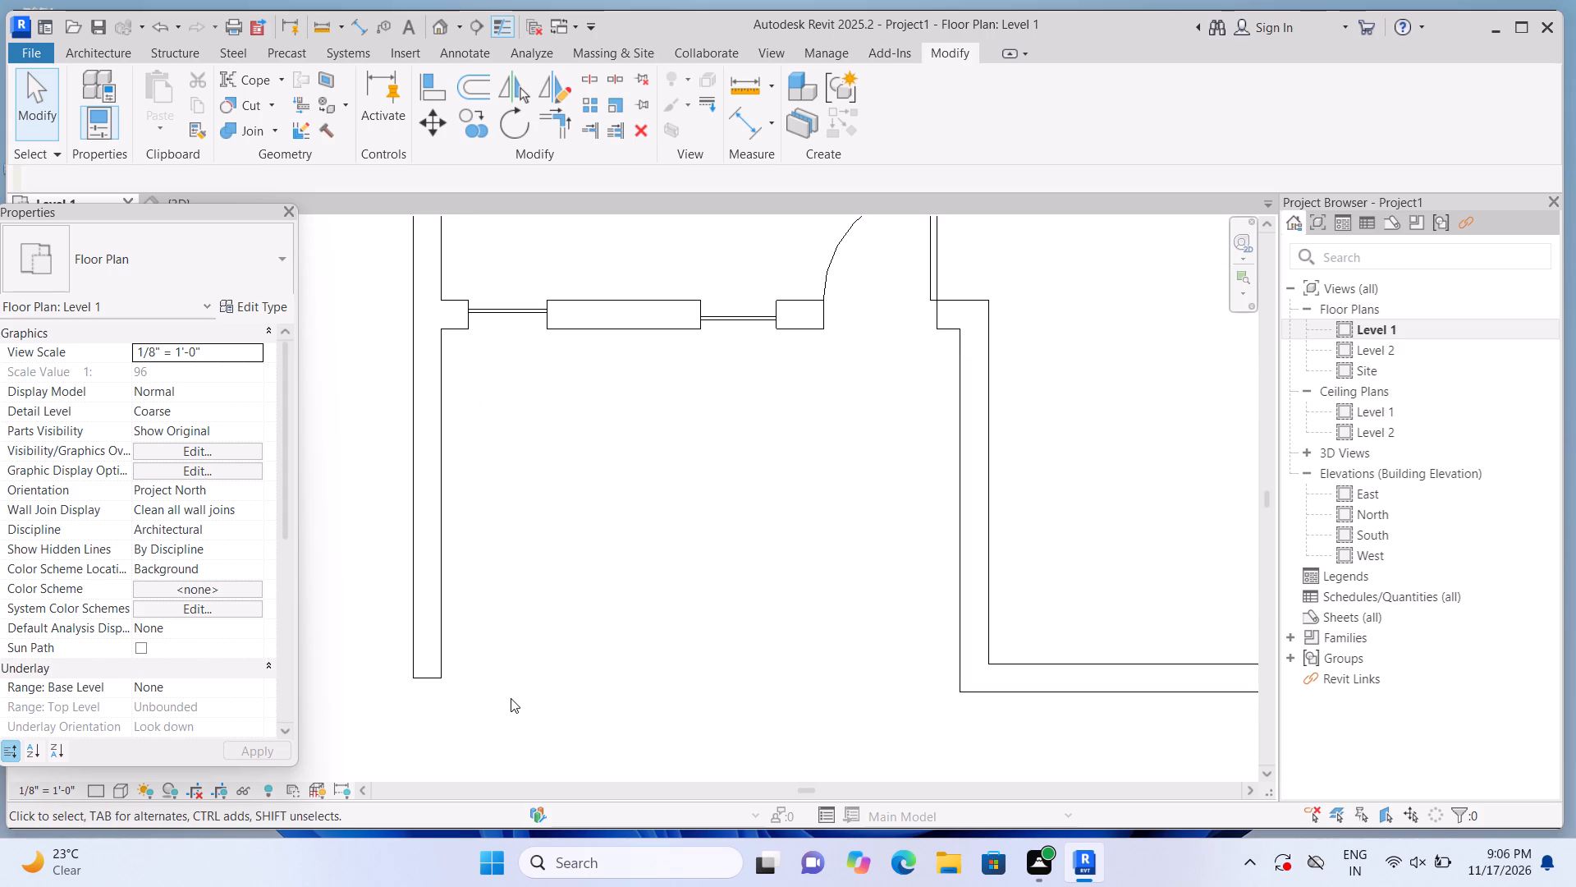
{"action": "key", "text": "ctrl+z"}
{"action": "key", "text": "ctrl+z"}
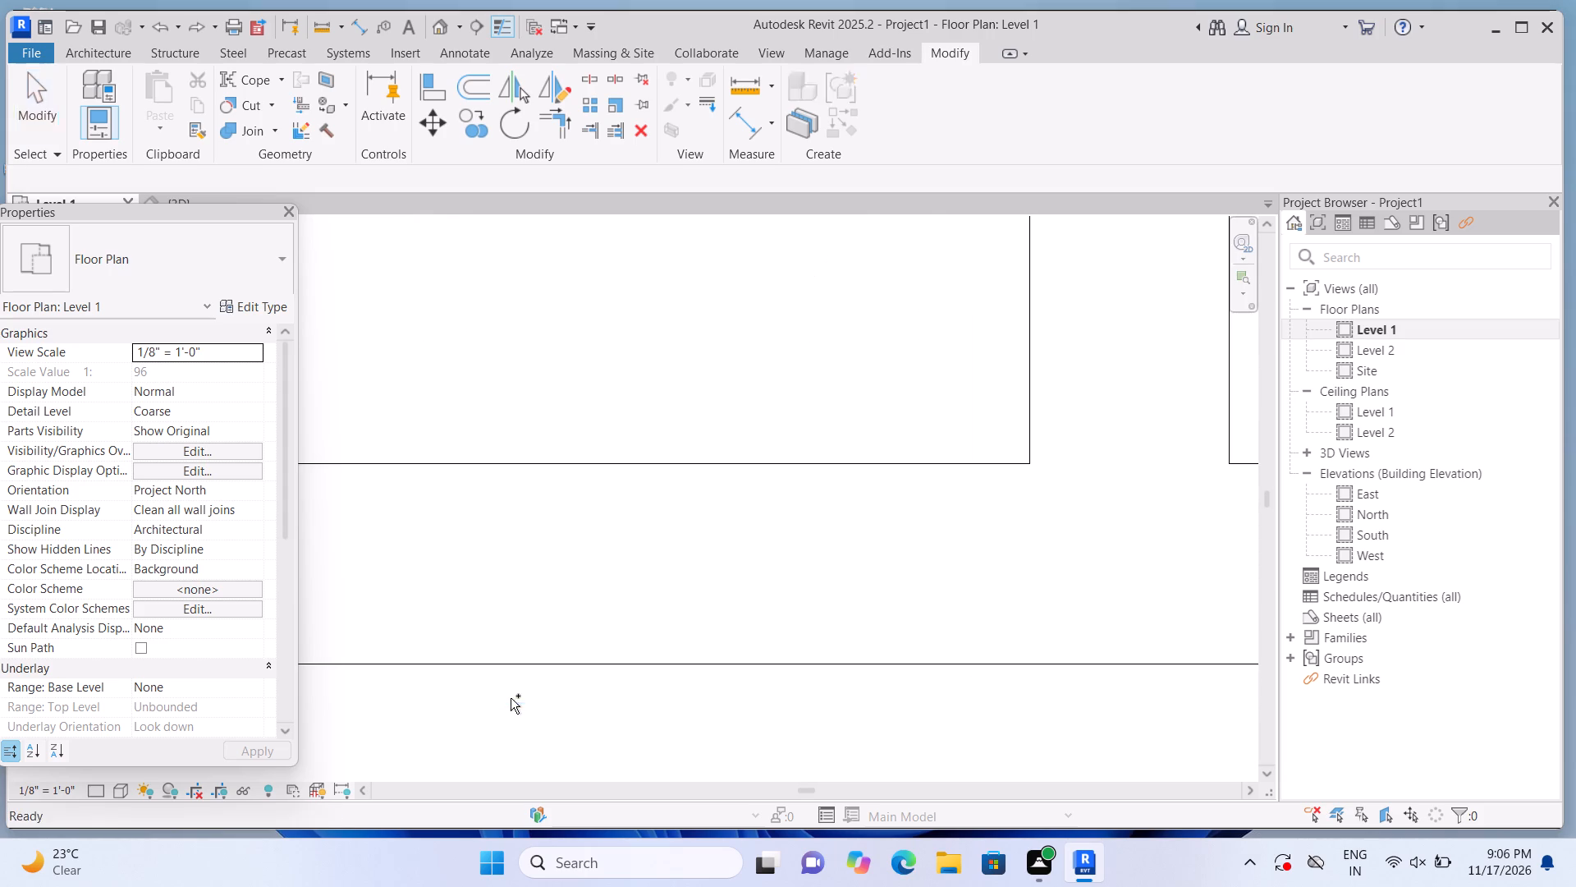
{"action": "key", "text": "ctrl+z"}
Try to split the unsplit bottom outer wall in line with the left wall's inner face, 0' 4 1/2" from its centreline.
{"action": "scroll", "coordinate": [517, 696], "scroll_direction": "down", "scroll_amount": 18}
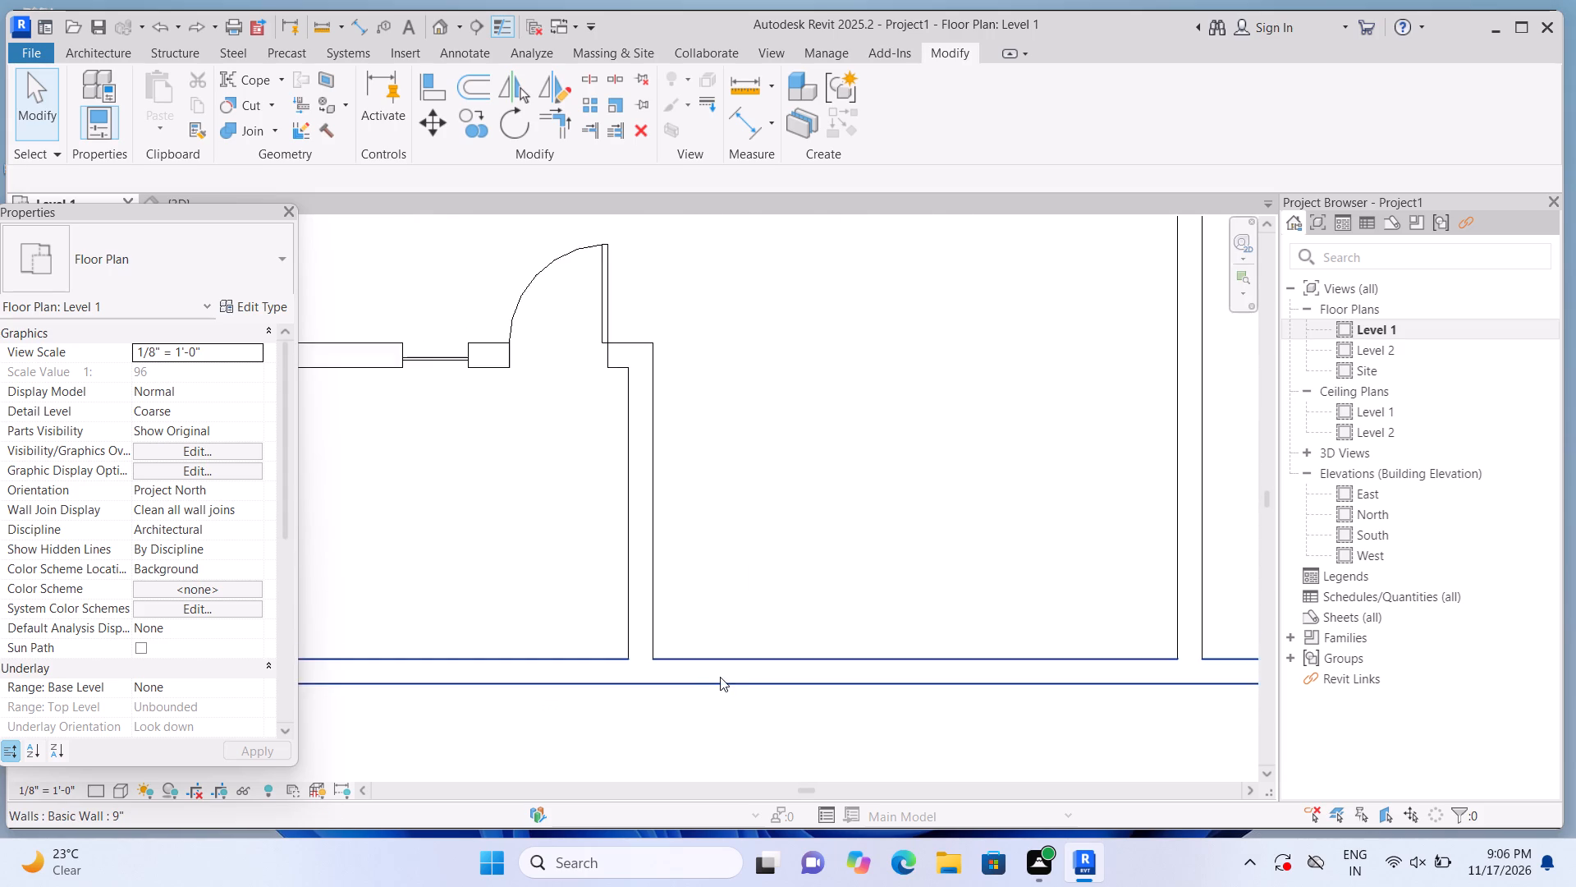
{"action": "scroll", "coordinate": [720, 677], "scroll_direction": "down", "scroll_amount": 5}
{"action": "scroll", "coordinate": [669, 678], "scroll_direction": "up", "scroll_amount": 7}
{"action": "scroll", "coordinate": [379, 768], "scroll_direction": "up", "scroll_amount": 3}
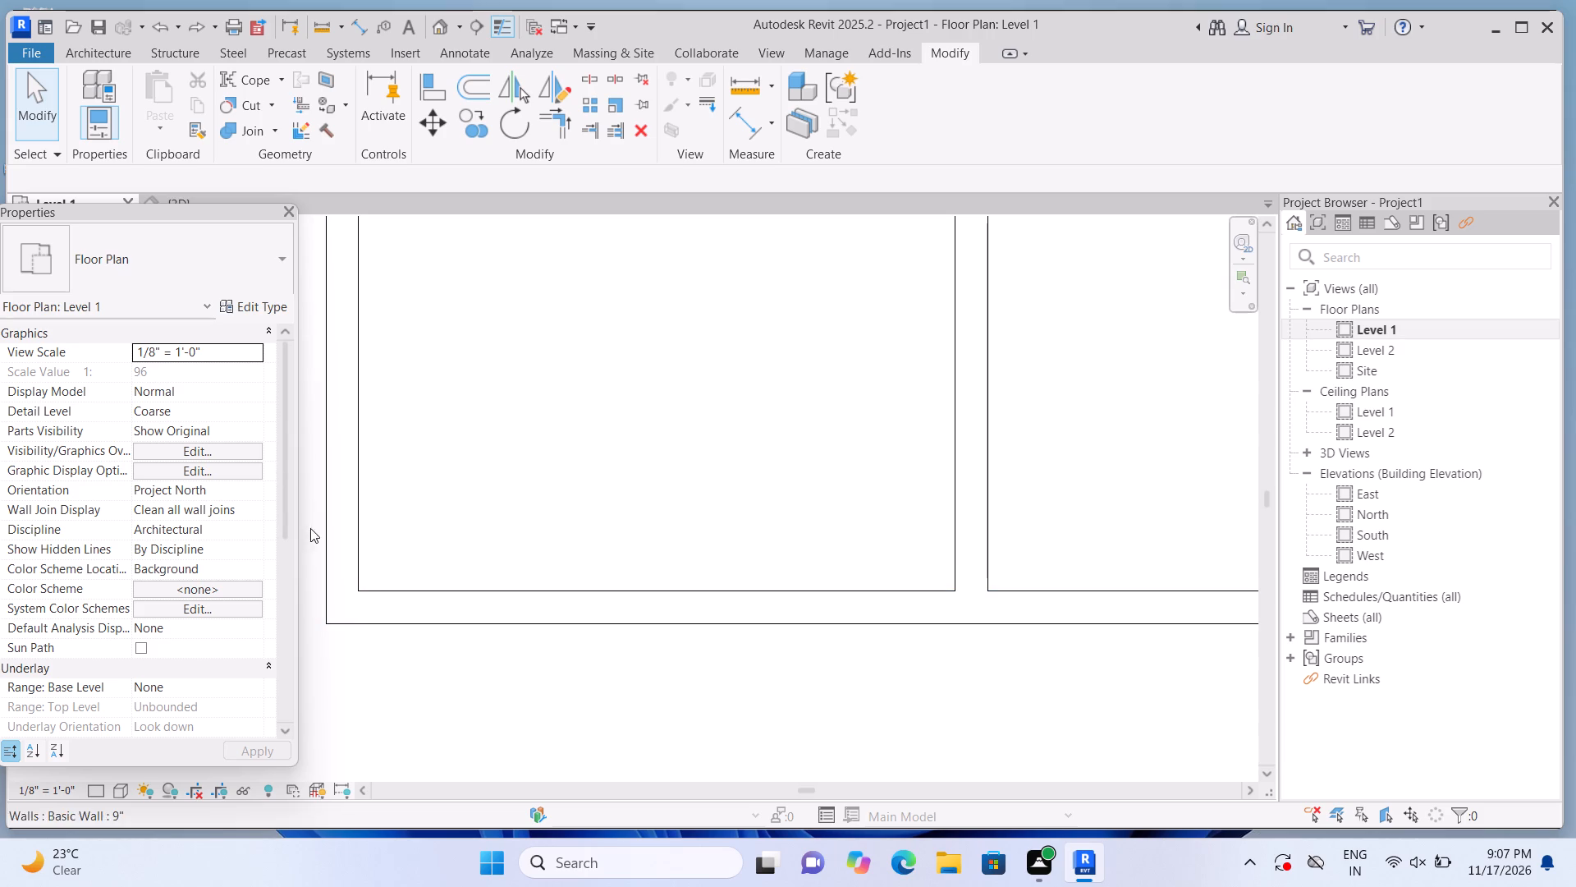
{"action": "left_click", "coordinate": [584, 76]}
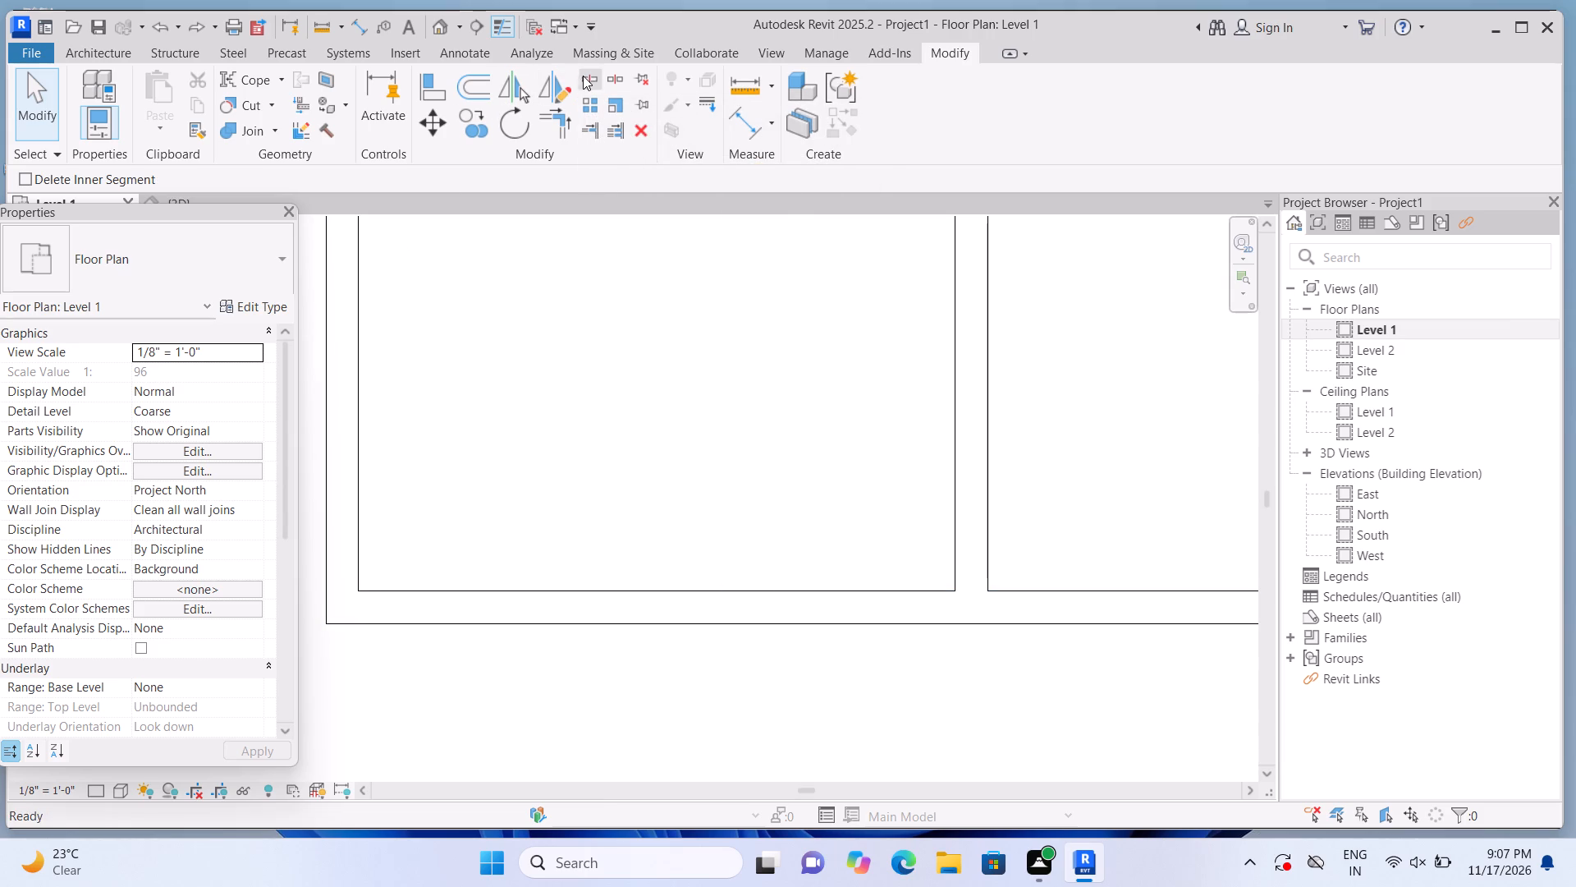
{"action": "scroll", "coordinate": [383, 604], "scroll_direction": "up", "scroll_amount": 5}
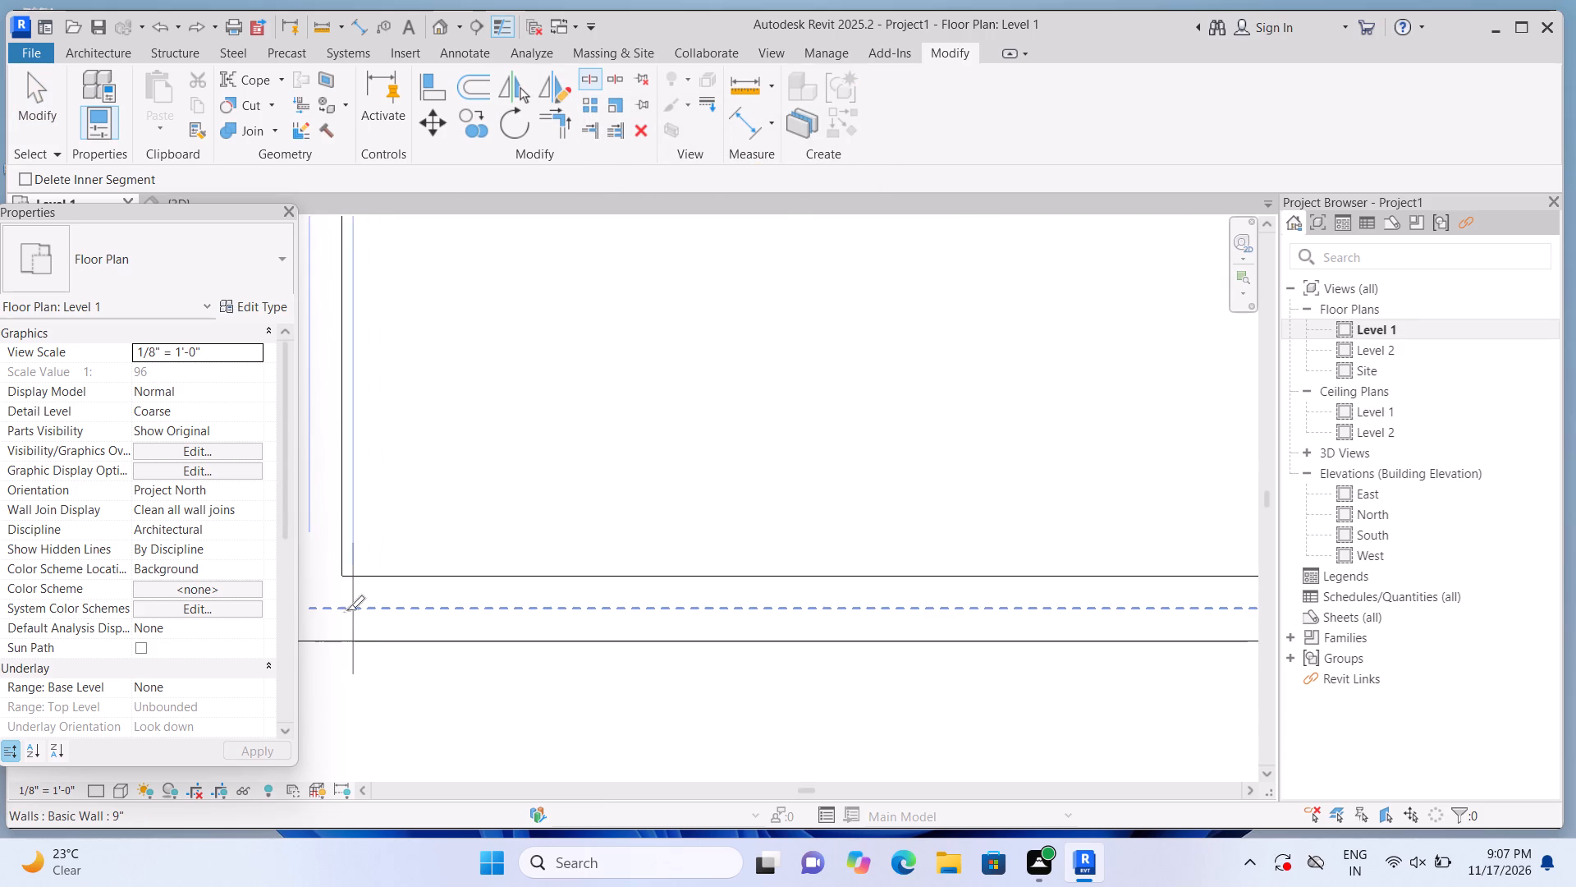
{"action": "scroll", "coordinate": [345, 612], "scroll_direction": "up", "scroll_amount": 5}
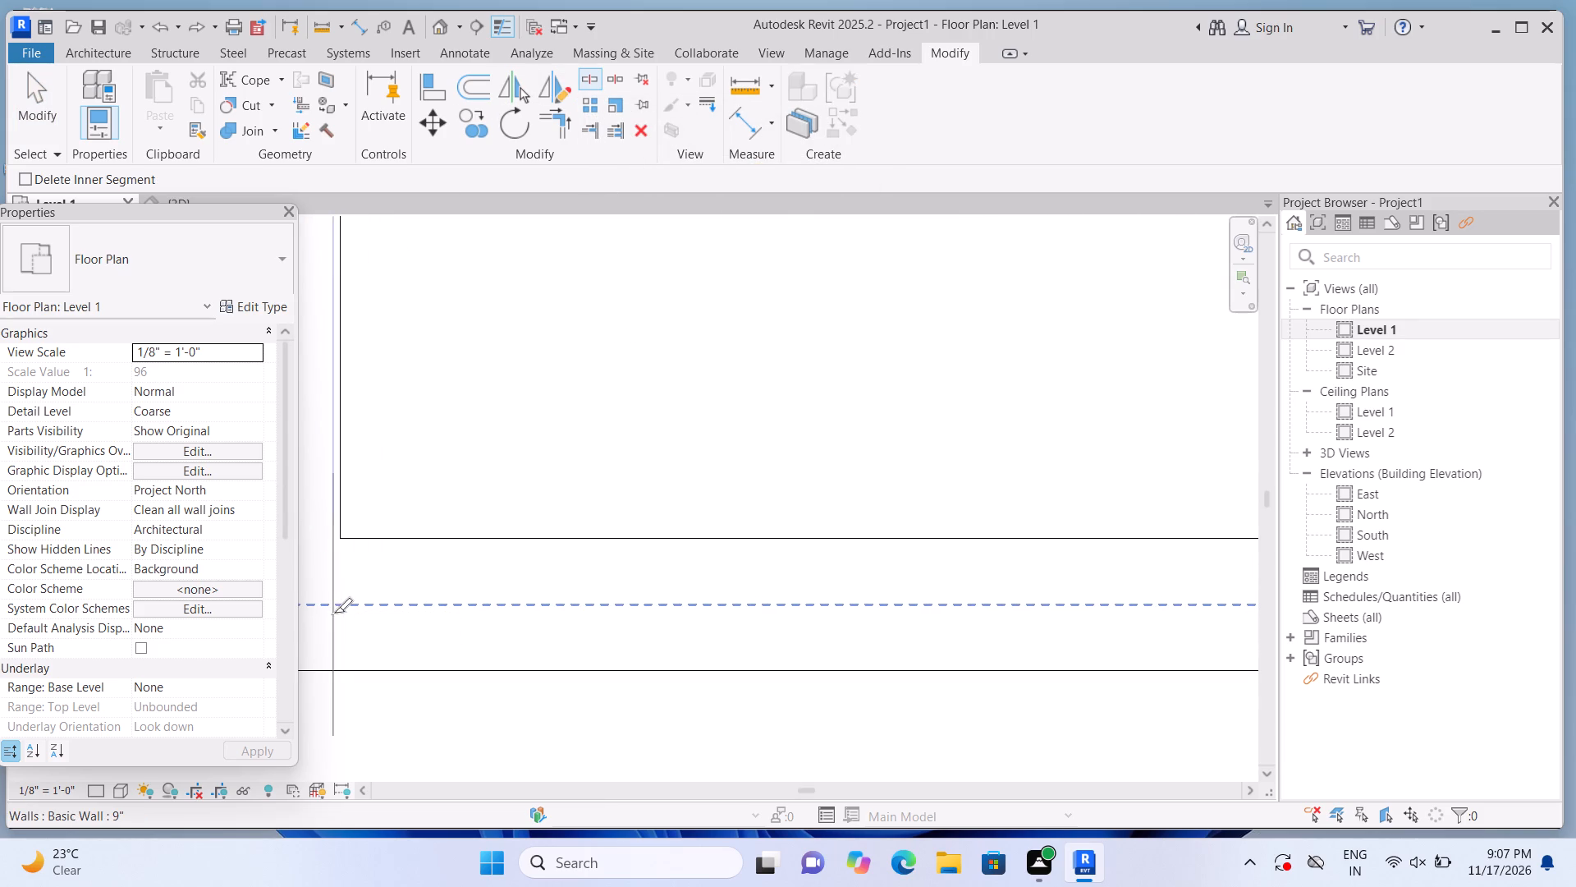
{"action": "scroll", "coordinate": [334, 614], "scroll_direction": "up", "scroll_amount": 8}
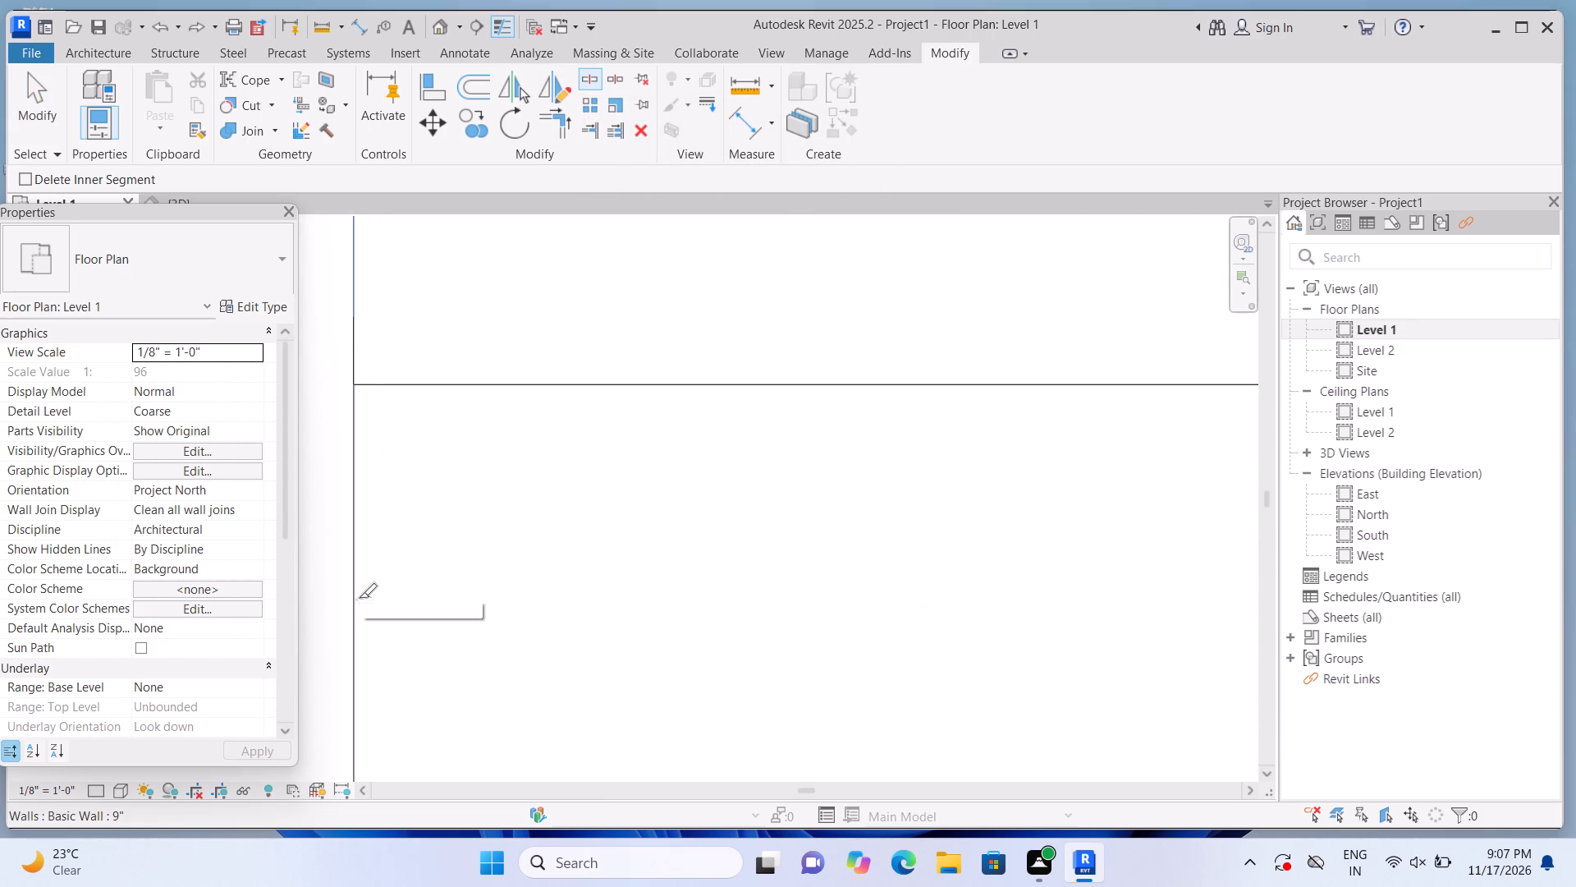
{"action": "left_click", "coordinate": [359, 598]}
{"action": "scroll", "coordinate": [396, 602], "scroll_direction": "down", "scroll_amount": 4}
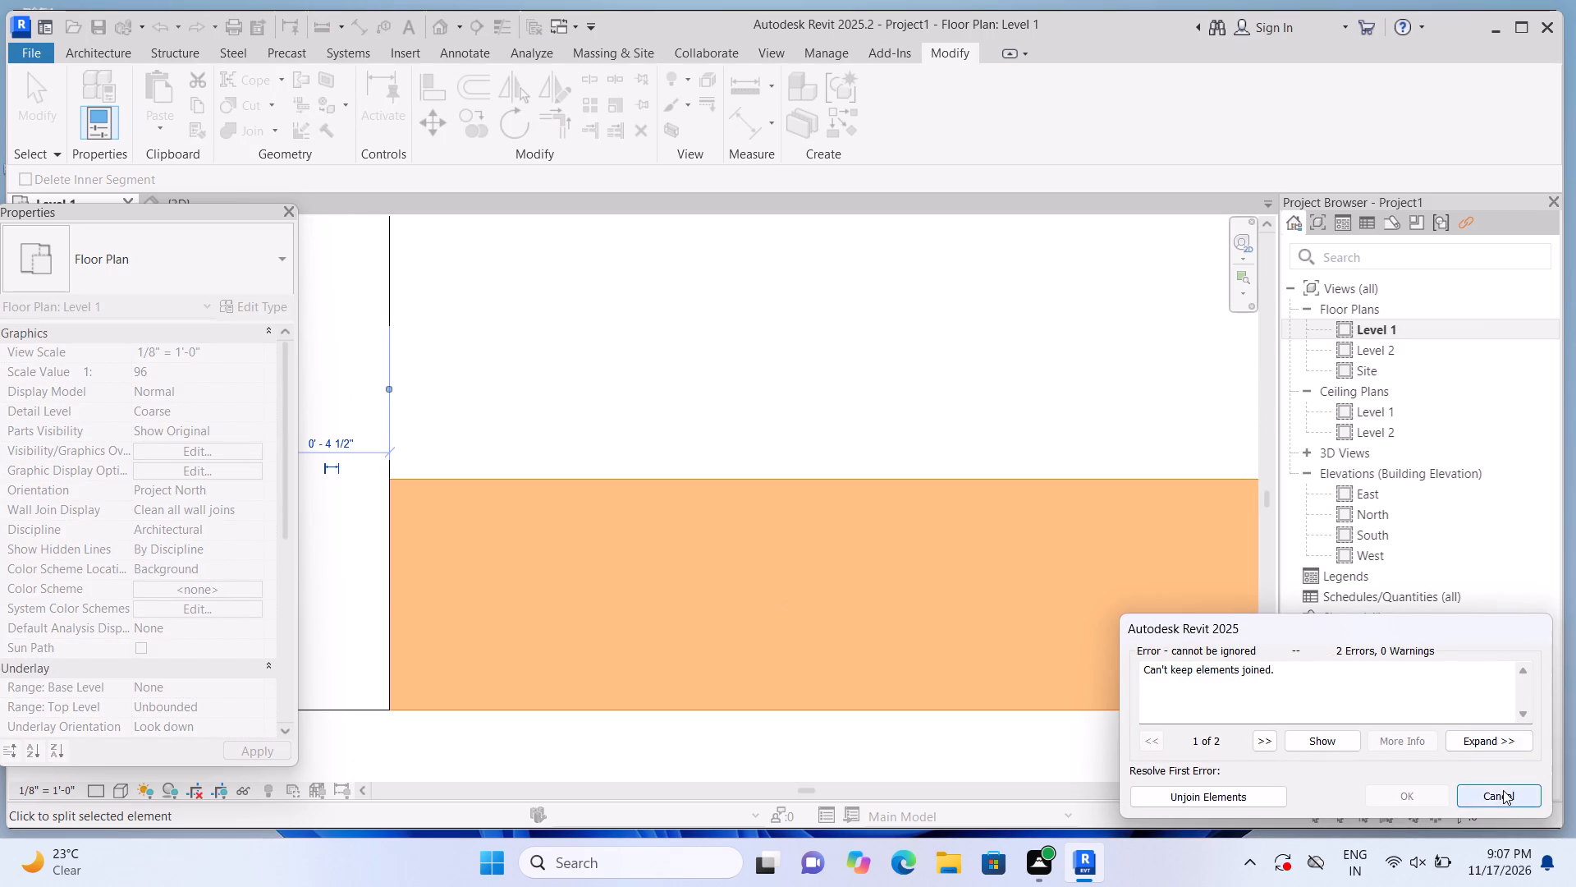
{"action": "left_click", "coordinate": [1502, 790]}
Split the bottom outer wall in line with the left face of the lower-left room's right partition, 0' 4 1/2" from its centreline.
{"action": "scroll", "coordinate": [905, 641], "scroll_direction": "down", "scroll_amount": 13}
{"action": "middle_click_drag", "start_coordinate": [901, 602], "coordinate": [393, 616]}
{"action": "scroll", "coordinate": [391, 615], "scroll_direction": "down", "scroll_amount": 8}
{"action": "scroll", "coordinate": [722, 663], "scroll_direction": "up", "scroll_amount": 2}
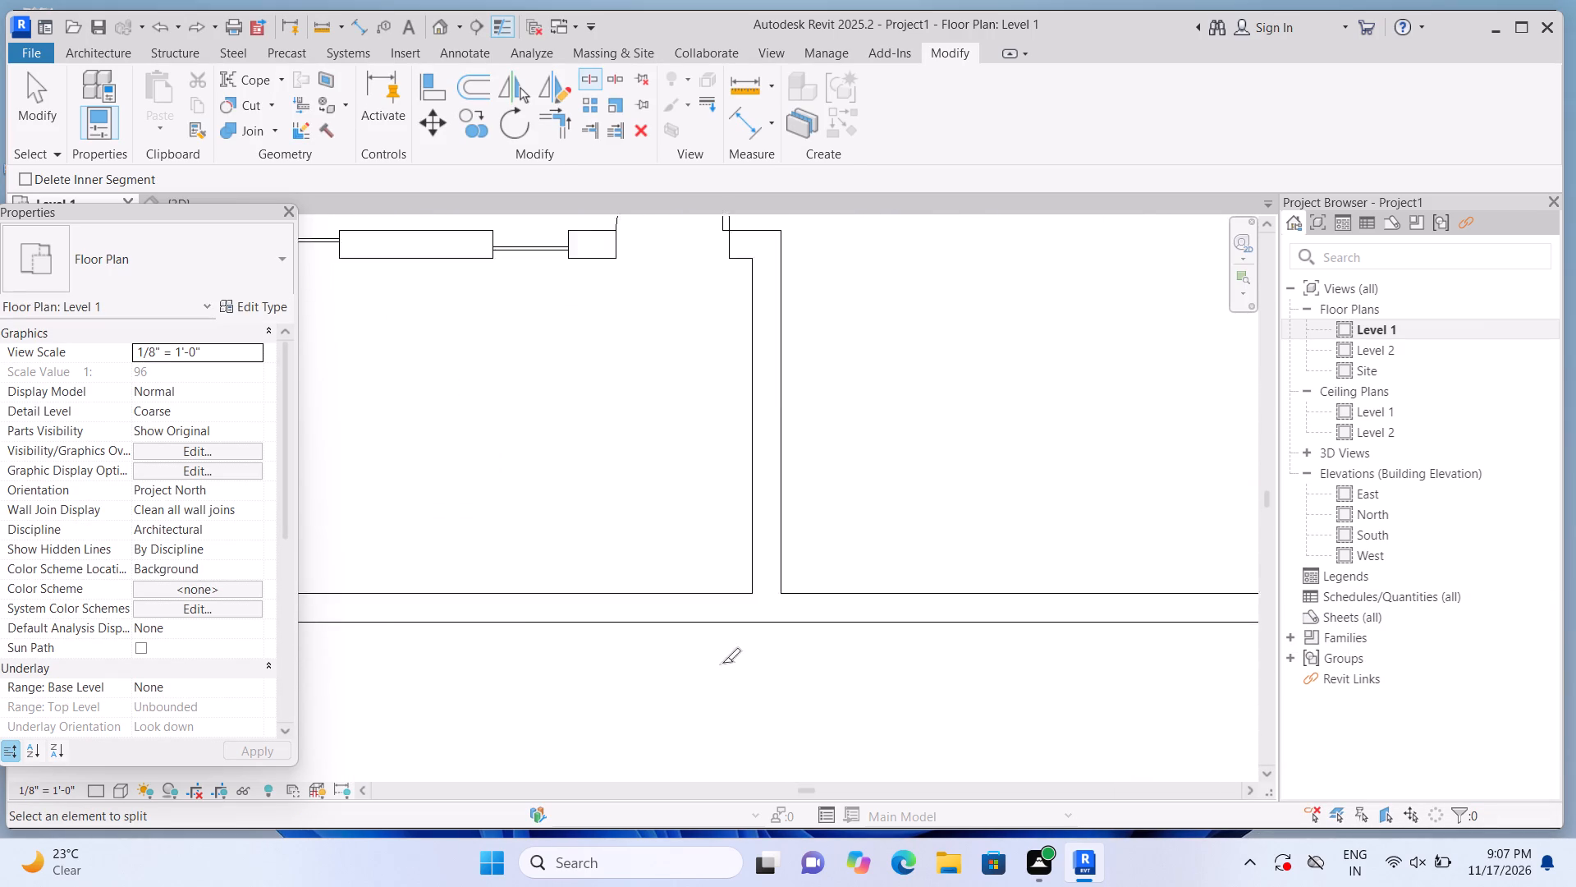
{"action": "scroll", "coordinate": [722, 663], "scroll_direction": "up", "scroll_amount": 8}
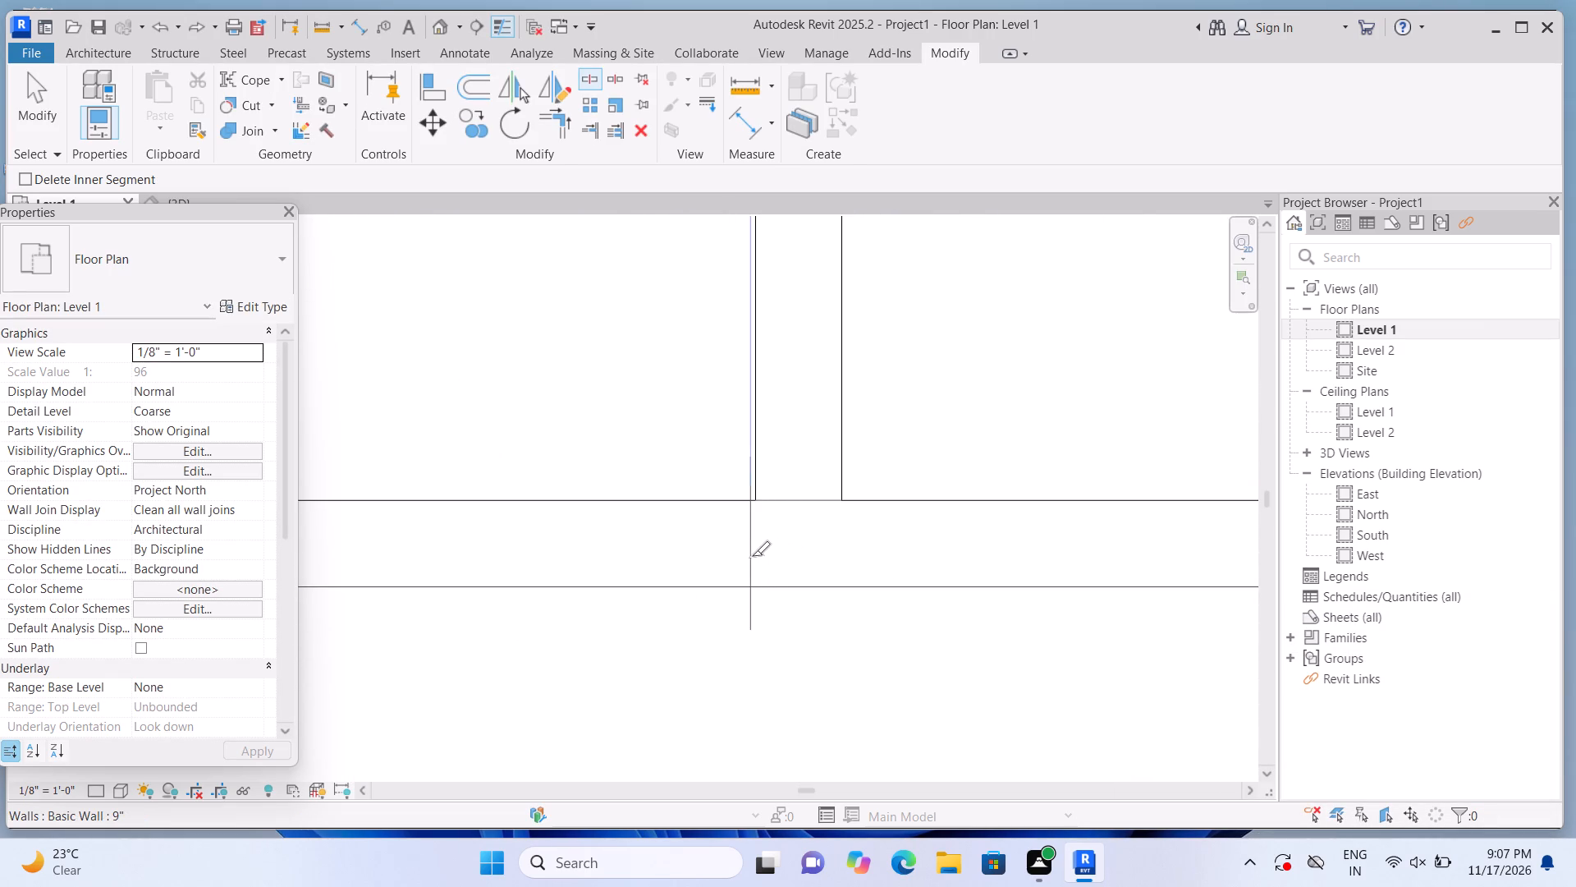
{"action": "scroll", "coordinate": [752, 556], "scroll_direction": "up", "scroll_amount": 8}
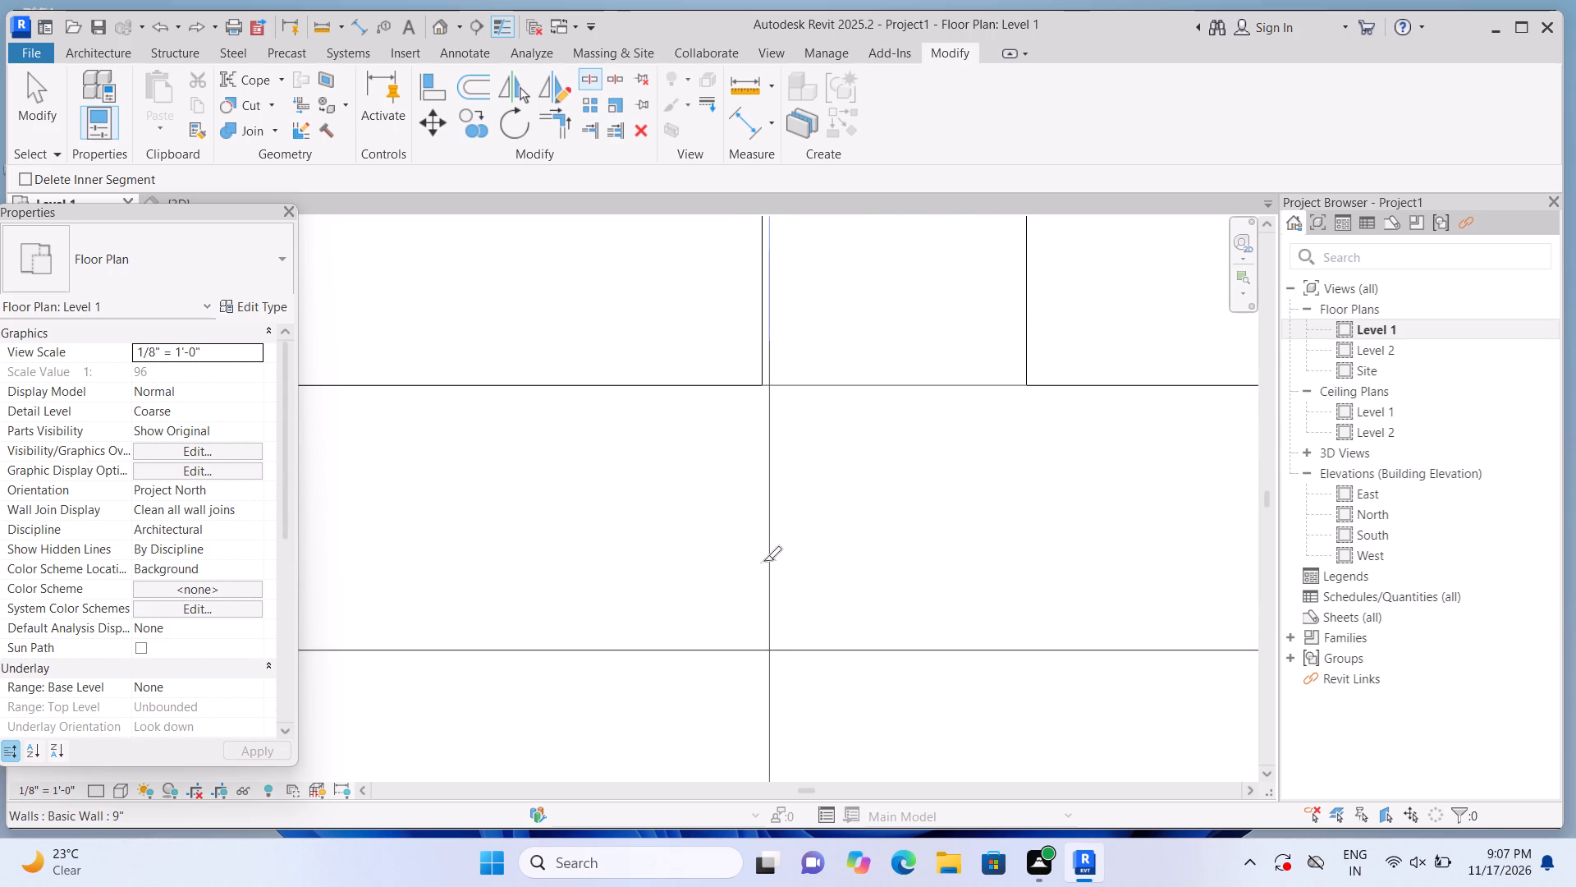
{"action": "left_click", "coordinate": [761, 561]}
{"action": "scroll", "coordinate": [790, 558], "scroll_direction": "down", "scroll_amount": 12}
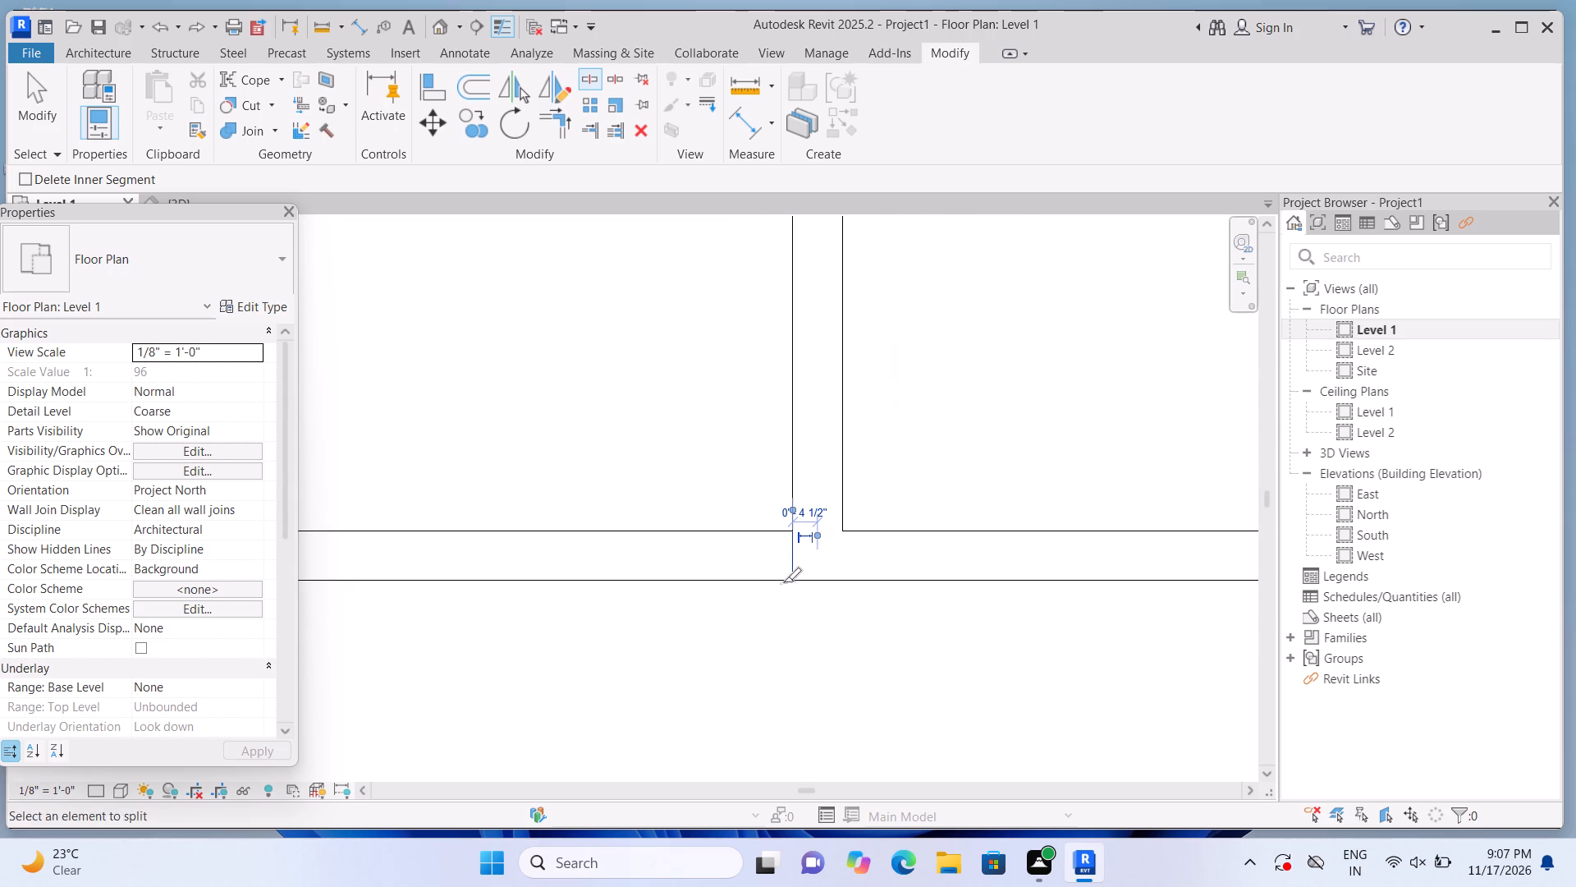
{"action": "key", "text": "Escape"}
{"action": "key", "text": "Escape"}
Delete the split-off bottom outer wall segment that closes the lower-left room.
{"action": "scroll", "coordinate": [781, 500], "scroll_direction": "up", "scroll_amount": 10}
{"action": "scroll", "coordinate": [776, 628], "scroll_direction": "up", "scroll_amount": 5}
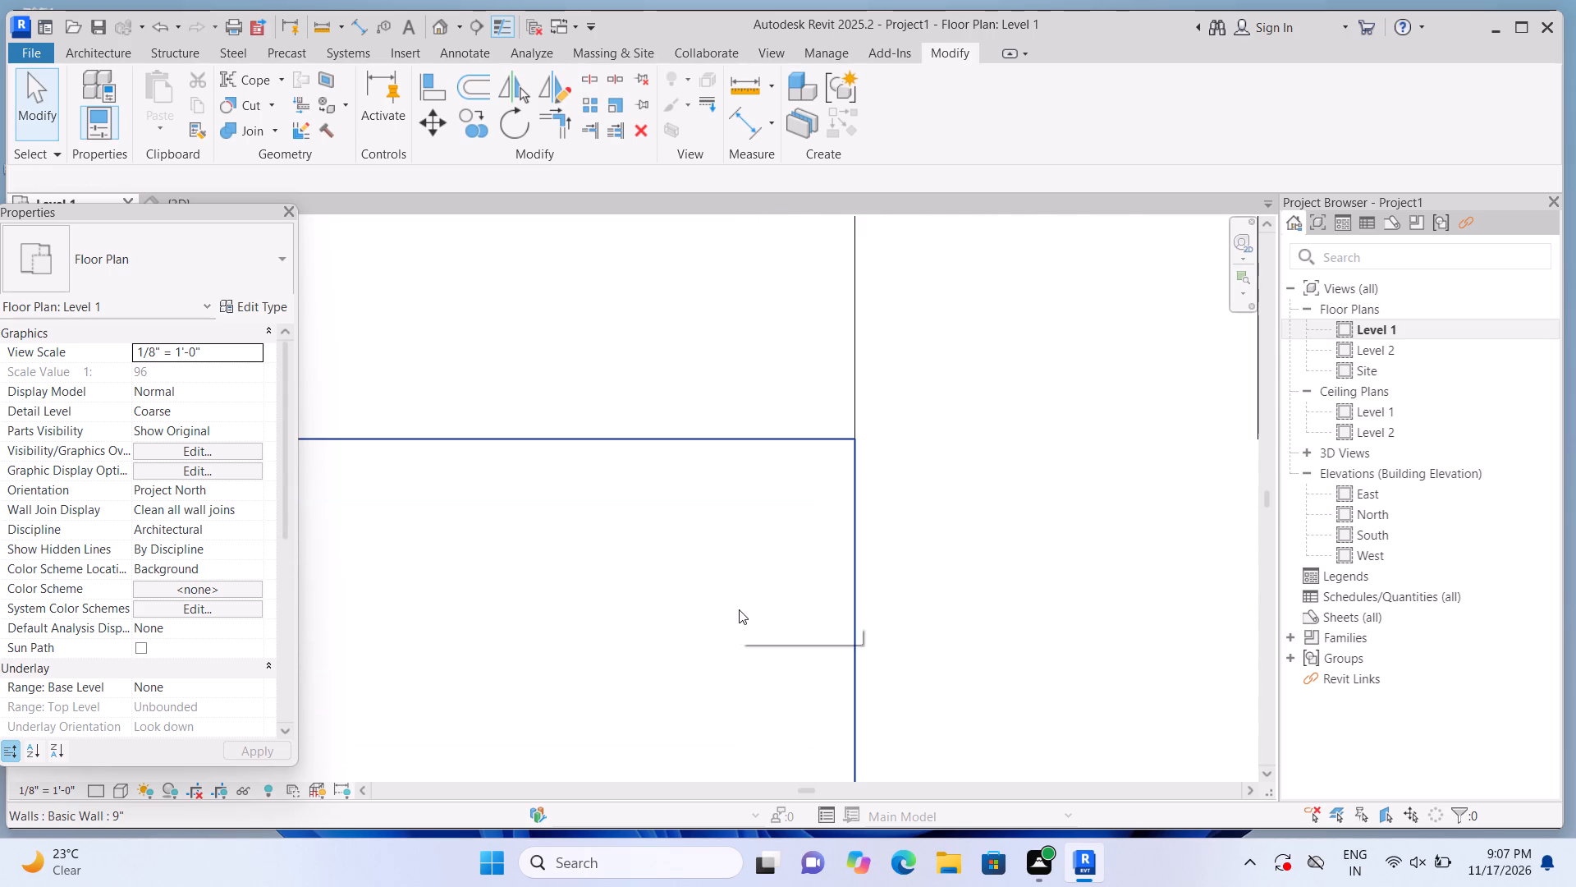
{"action": "scroll", "coordinate": [737, 603], "scroll_direction": "up", "scroll_amount": 3}
{"action": "scroll", "coordinate": [886, 364], "scroll_direction": "up", "scroll_amount": 8}
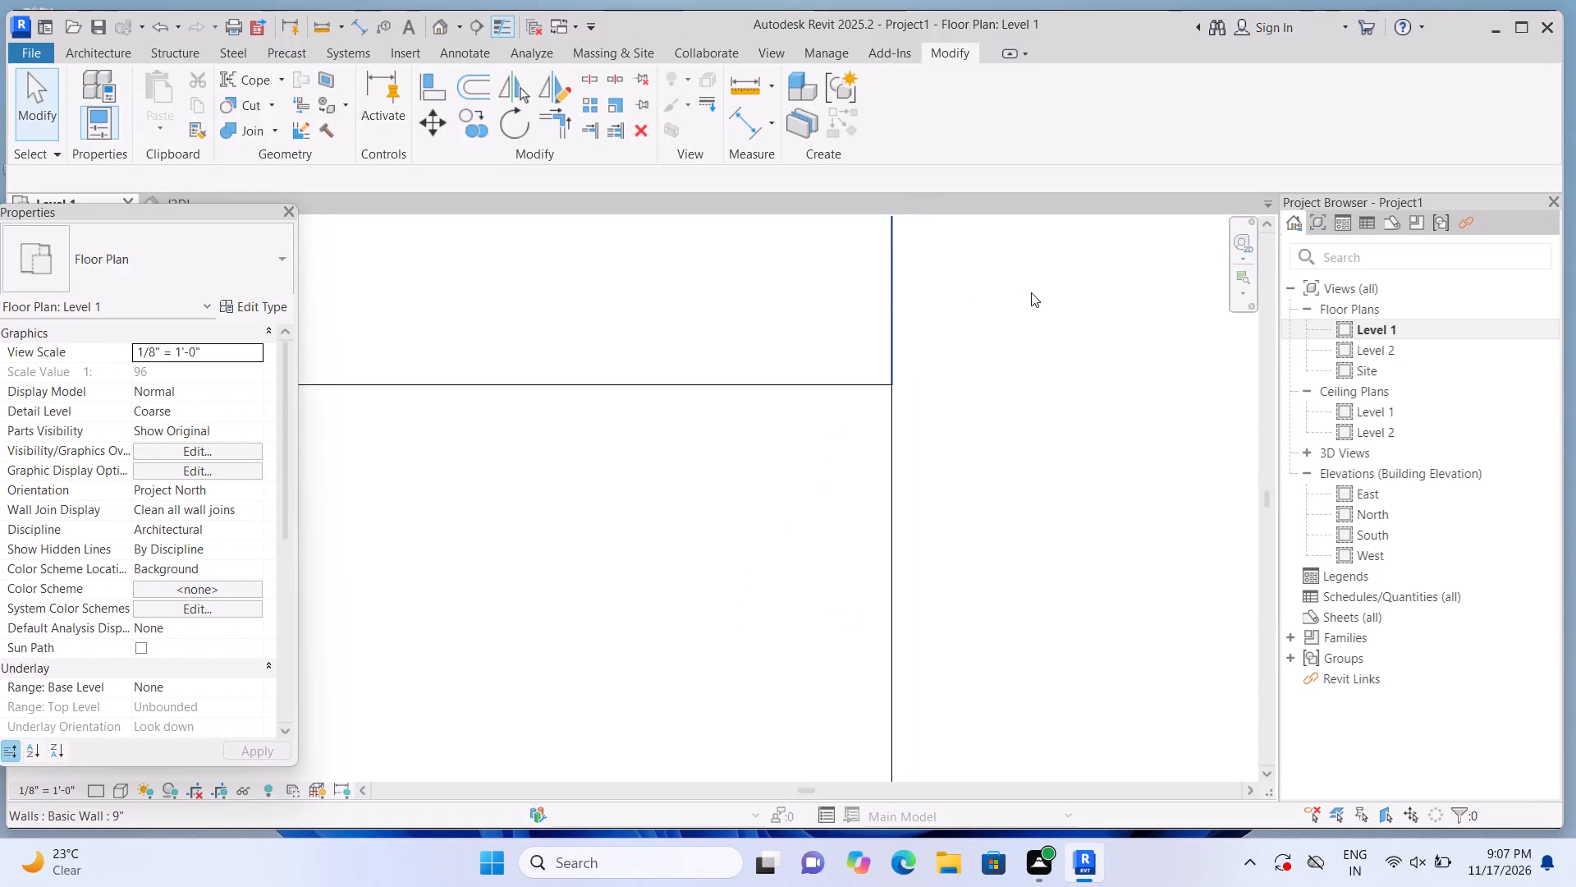
{"action": "scroll", "coordinate": [1031, 292], "scroll_direction": "up", "scroll_amount": 2}
{"action": "scroll", "coordinate": [1030, 294], "scroll_direction": "down", "scroll_amount": 20}
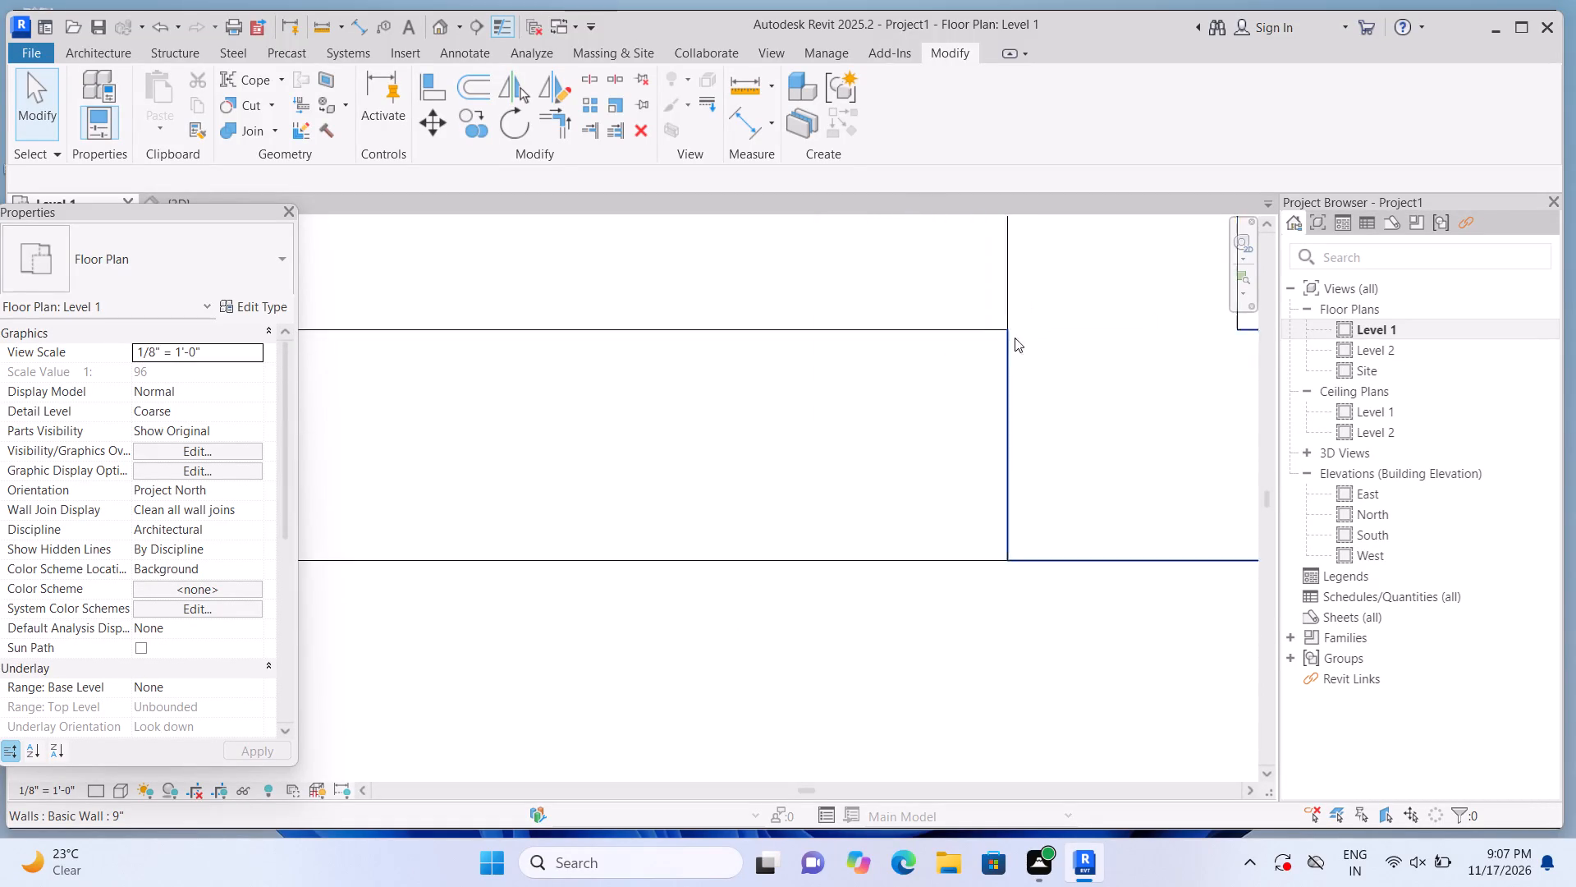
{"action": "scroll", "coordinate": [1015, 338], "scroll_direction": "down", "scroll_amount": 9}
{"action": "left_click", "coordinate": [891, 402]}
{"action": "scroll", "coordinate": [906, 406], "scroll_direction": "down", "scroll_amount": 7}
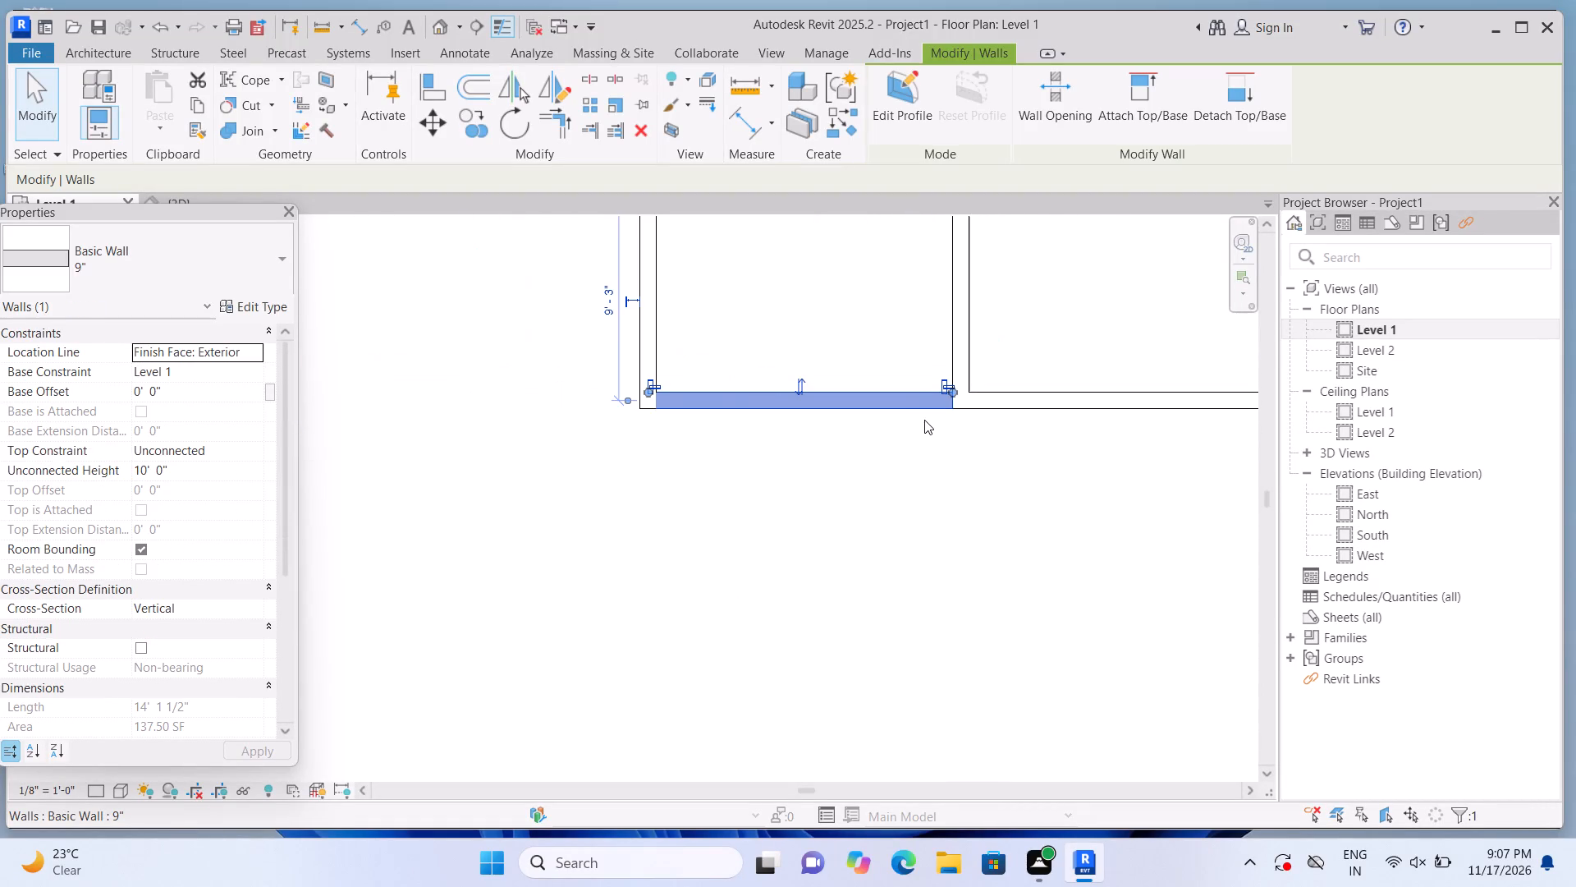
{"action": "key", "text": "Delete"}
{"action": "scroll", "coordinate": [826, 543], "scroll_direction": "down", "scroll_amount": 6}
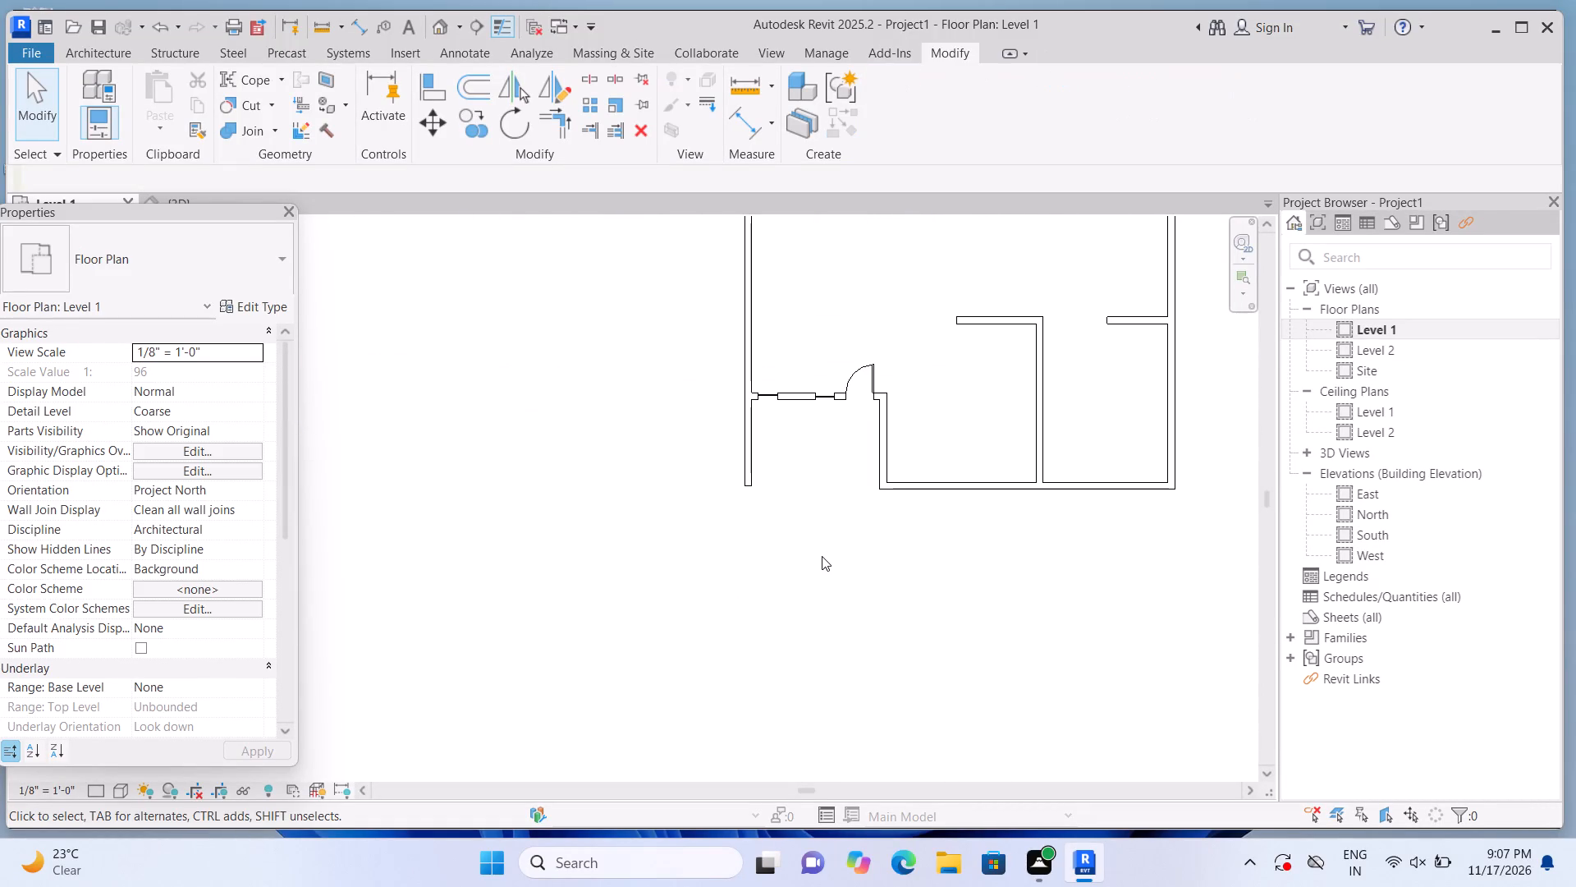
{"action": "scroll", "coordinate": [544, 563], "scroll_direction": "down", "scroll_amount": 5}
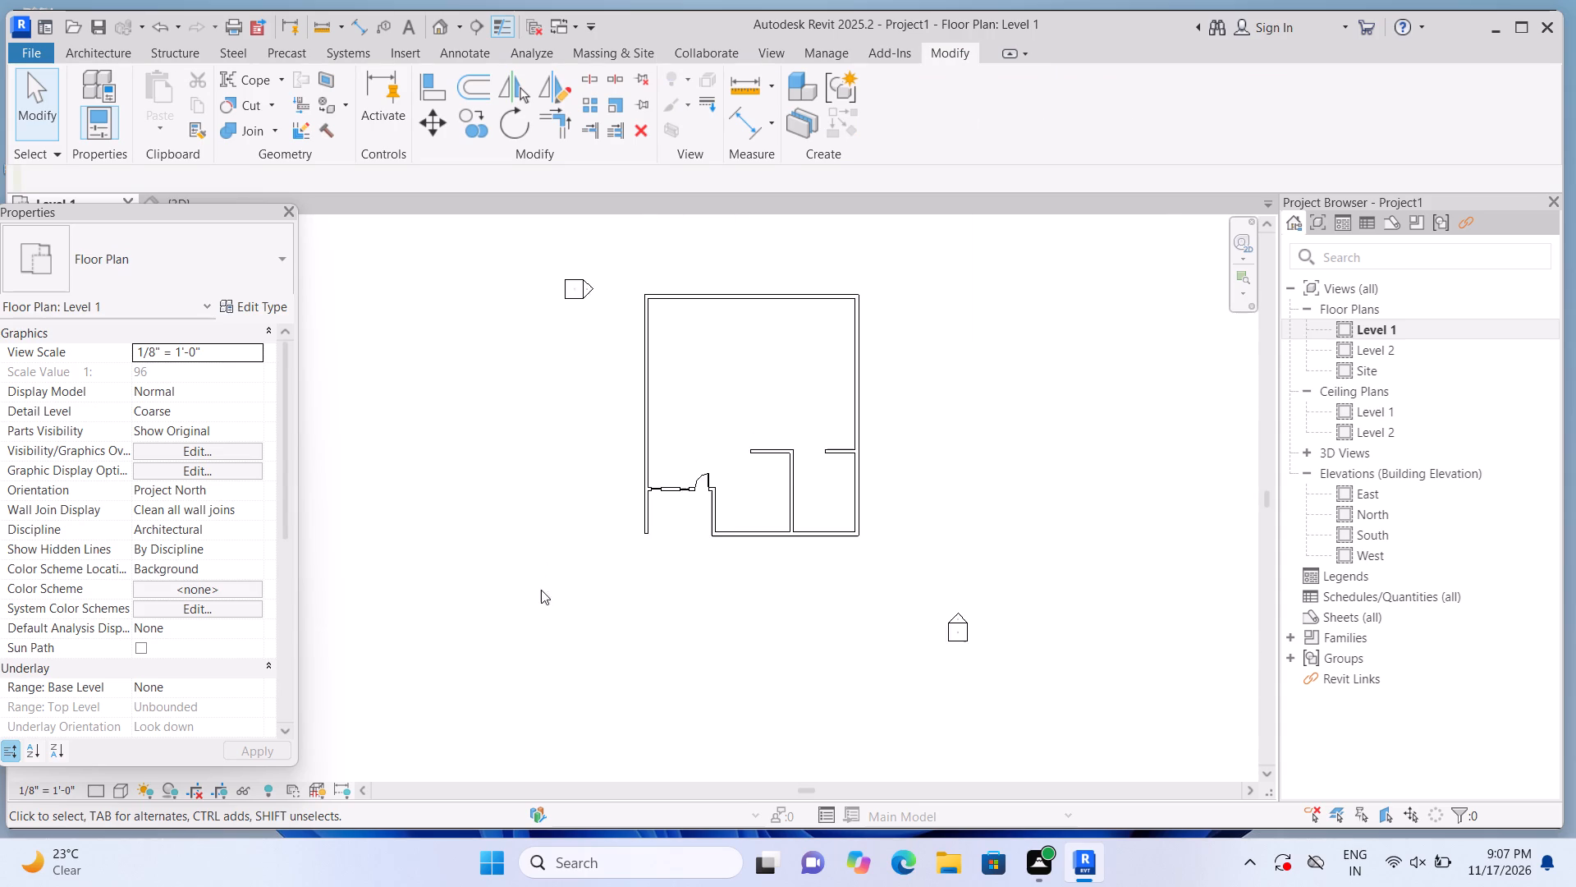
Embed a 6' 0" Curtain Wall 1 in the right outer wall, starting 3' 0" above the bottom wall's centreline, and cut the host wall with it.
{"action": "scroll", "coordinate": [775, 481], "scroll_direction": "up", "scroll_amount": 5}
{"action": "scroll", "coordinate": [699, 528], "scroll_direction": "up", "scroll_amount": 2}
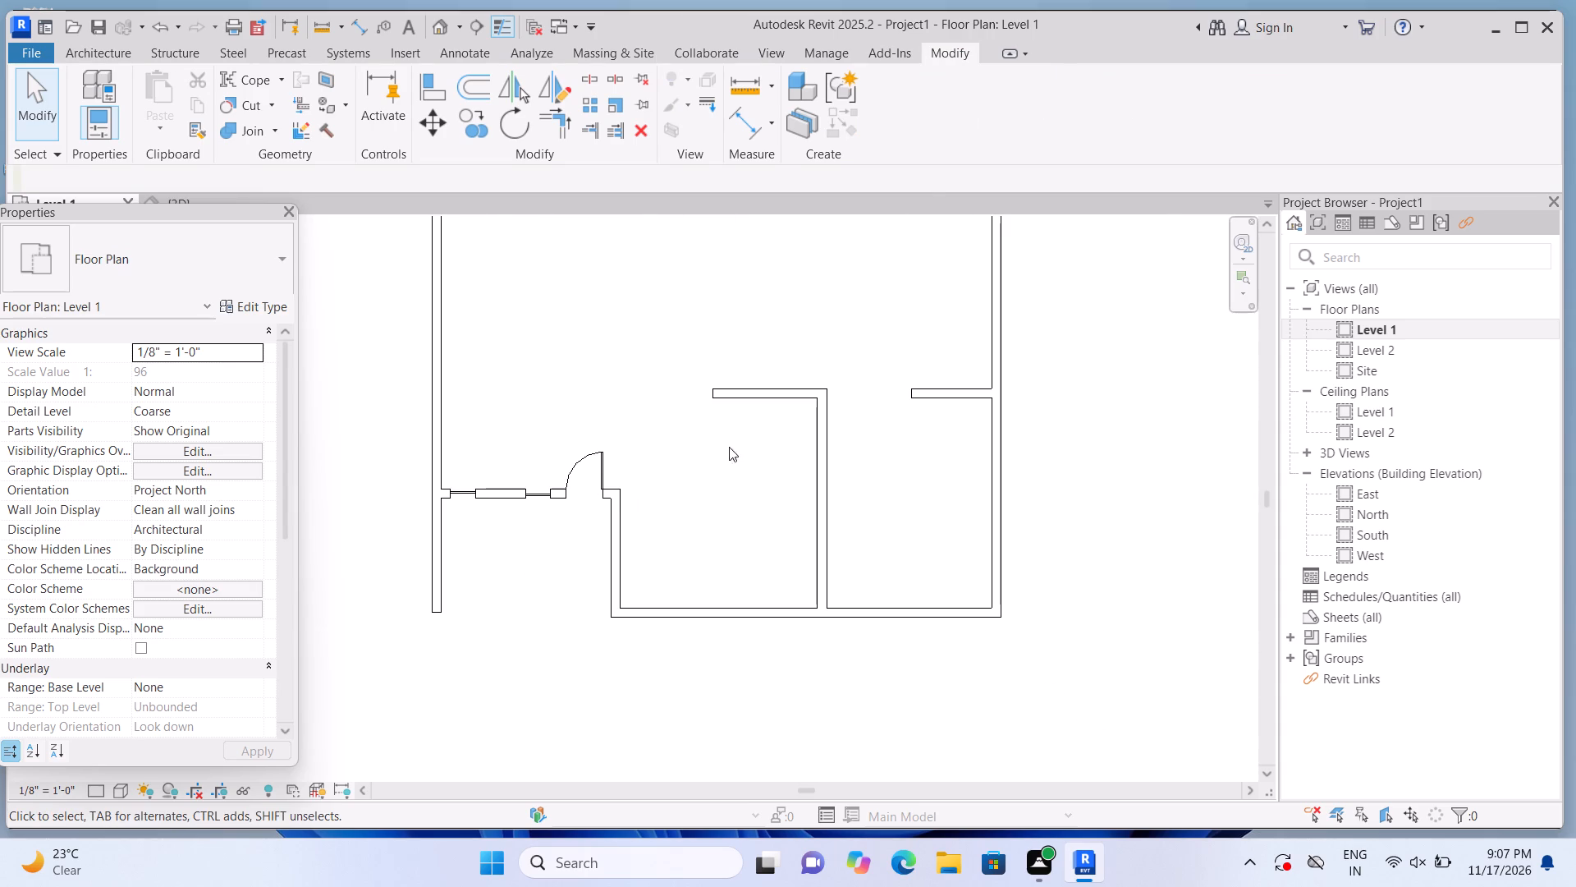
{"action": "left_click", "coordinate": [118, 53]}
{"action": "left_click", "coordinate": [91, 74]}
{"action": "scroll", "coordinate": [305, 338], "scroll_direction": "down", "scroll_amount": 3}
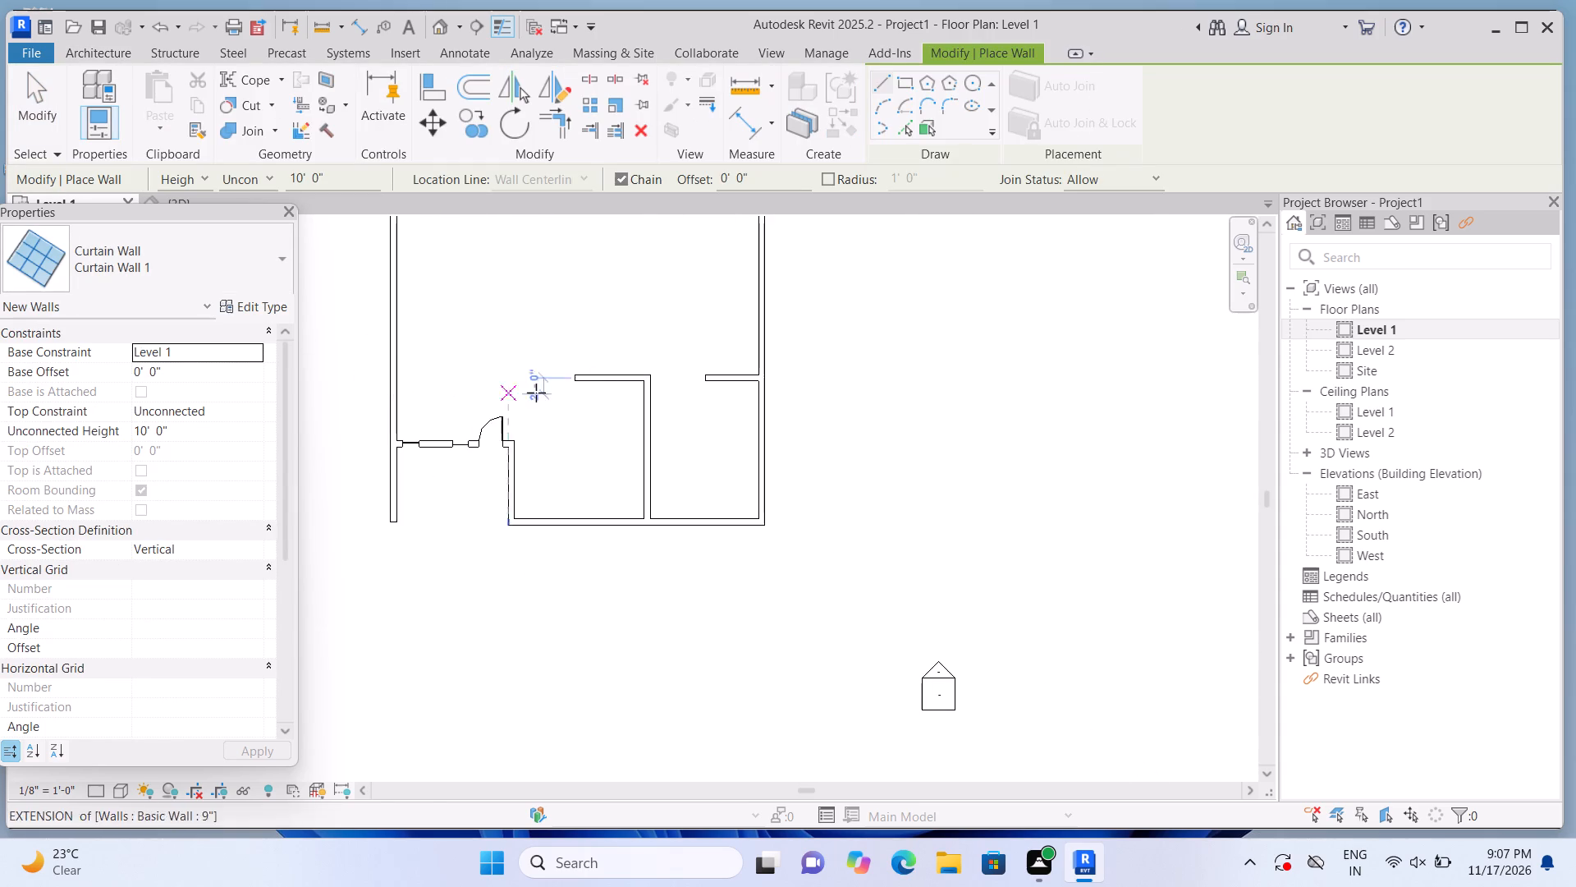
{"action": "scroll", "coordinate": [654, 388], "scroll_direction": "up", "scroll_amount": 5}
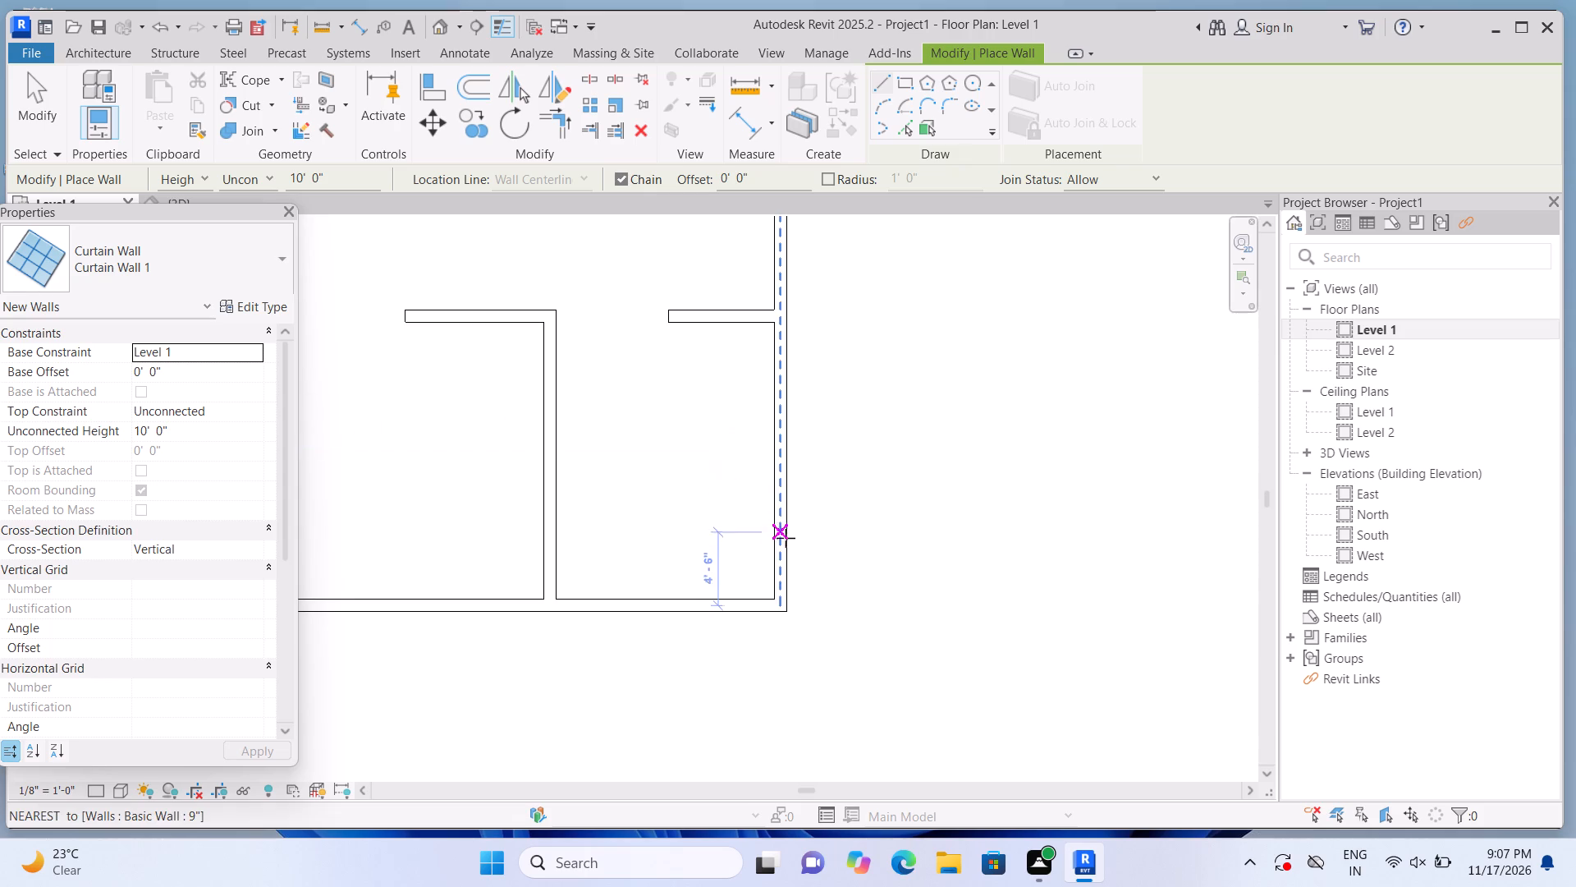
{"action": "left_click_drag", "start_coordinate": [789, 556], "coordinate": [788, 549]}
{"action": "left_click", "coordinate": [780, 462]}
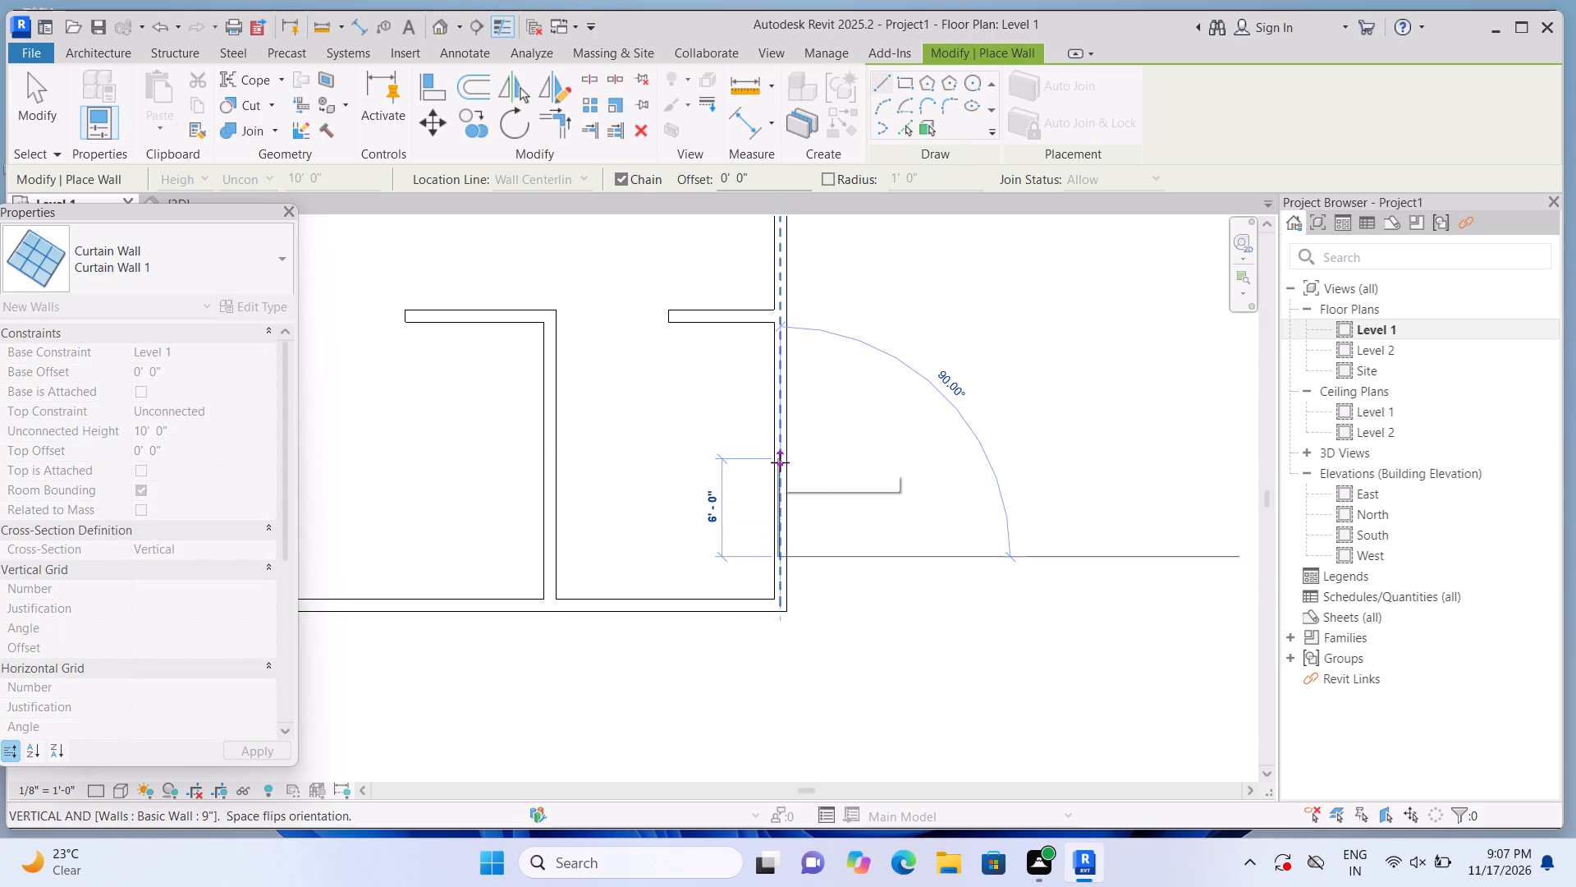
{"action": "left_click", "coordinate": [273, 103]}
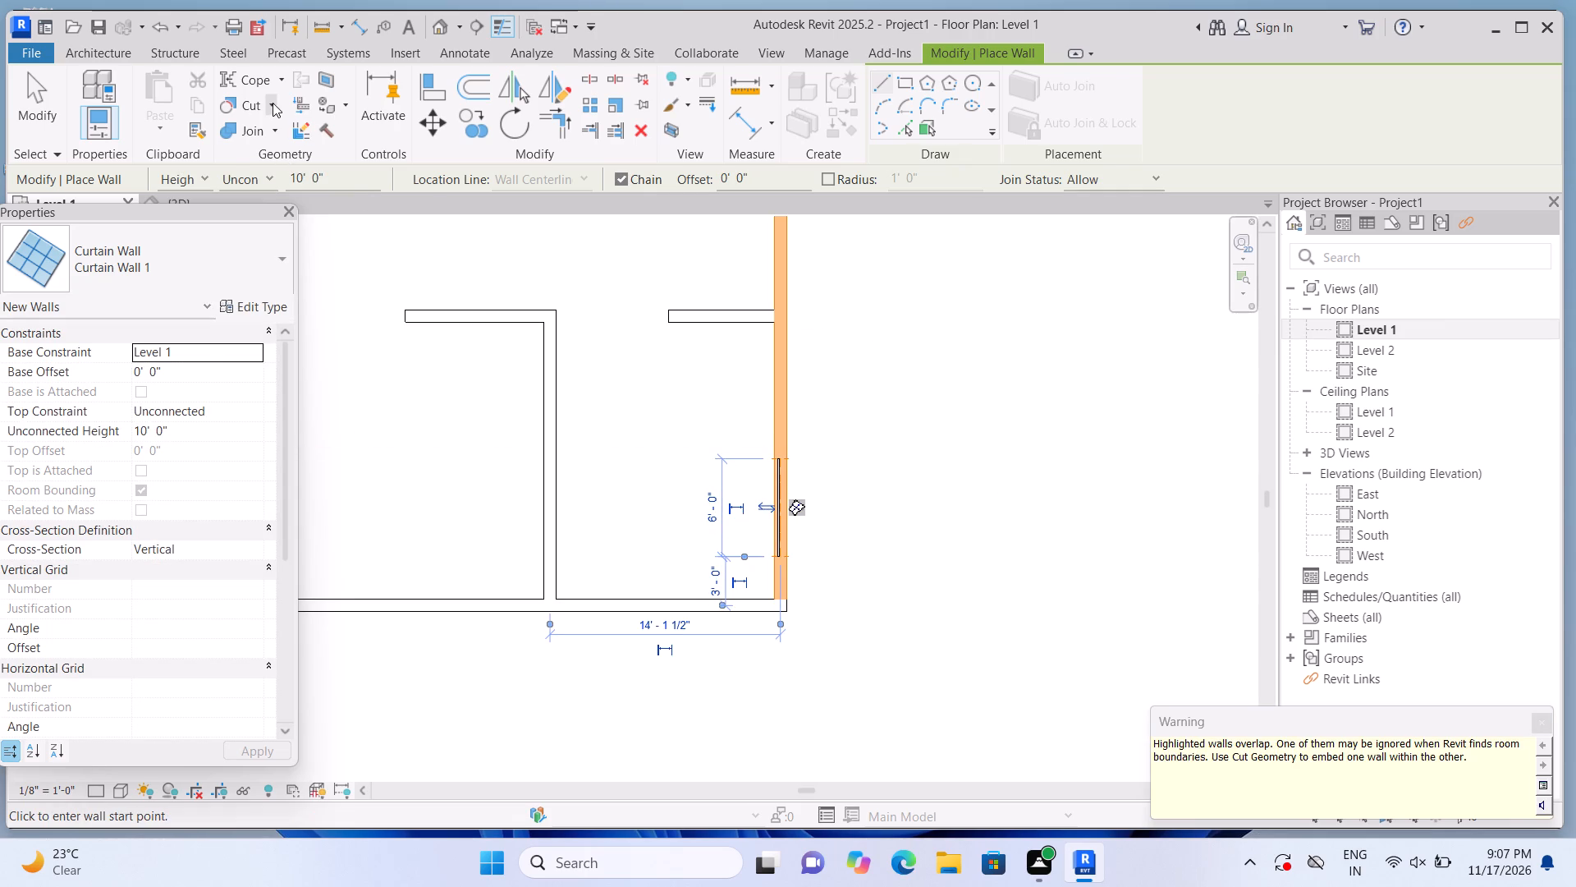
{"action": "left_click", "coordinate": [279, 139]}
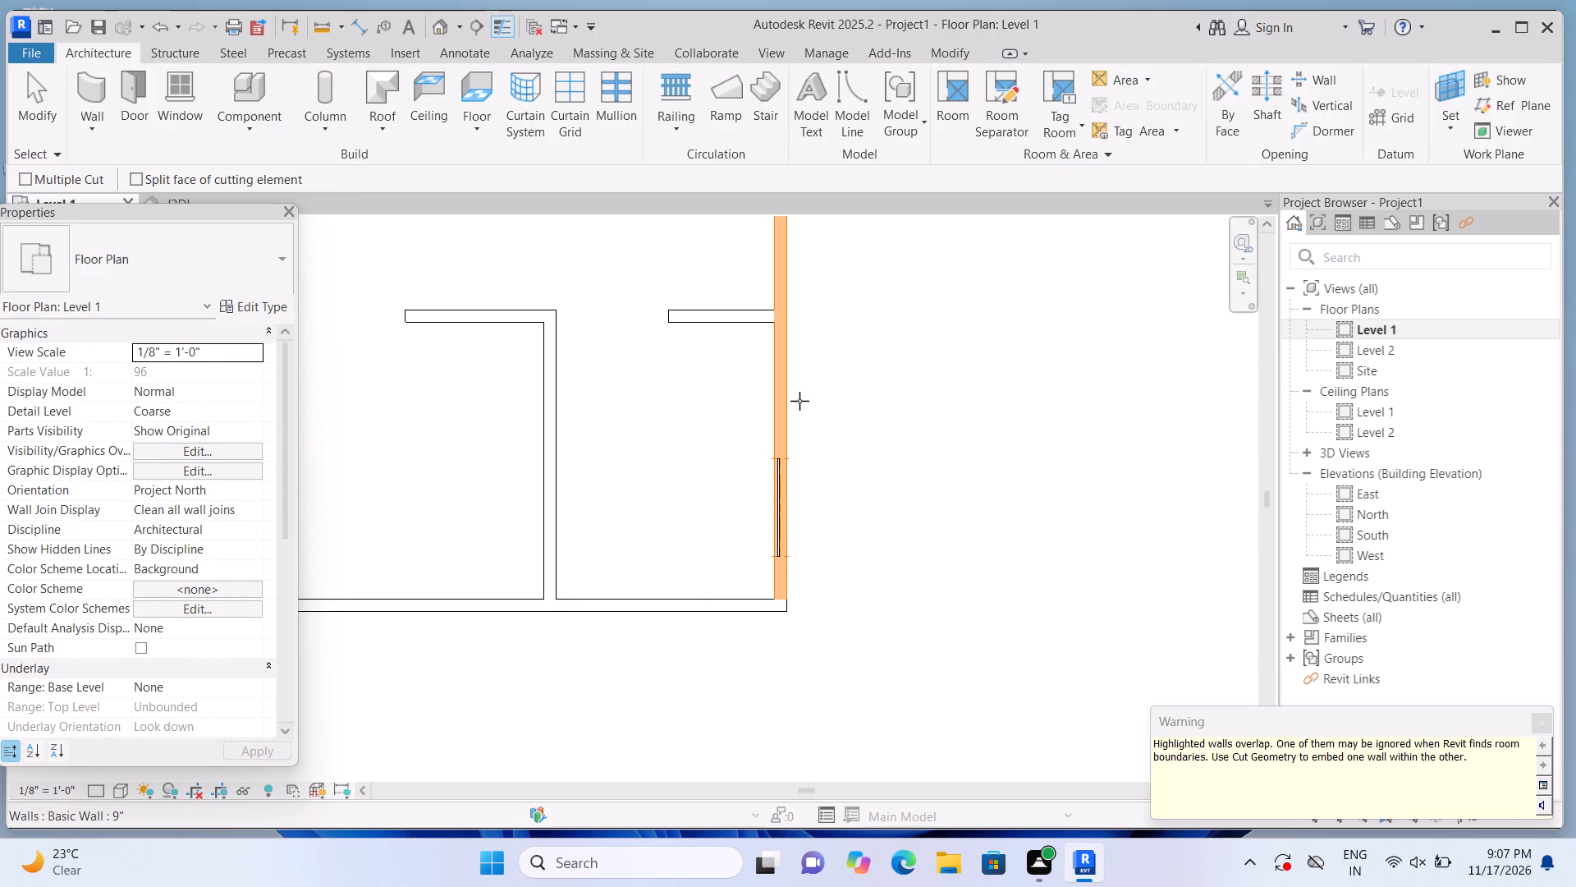
{"action": "left_click", "coordinate": [789, 402]}
{"action": "left_click", "coordinate": [786, 511]}
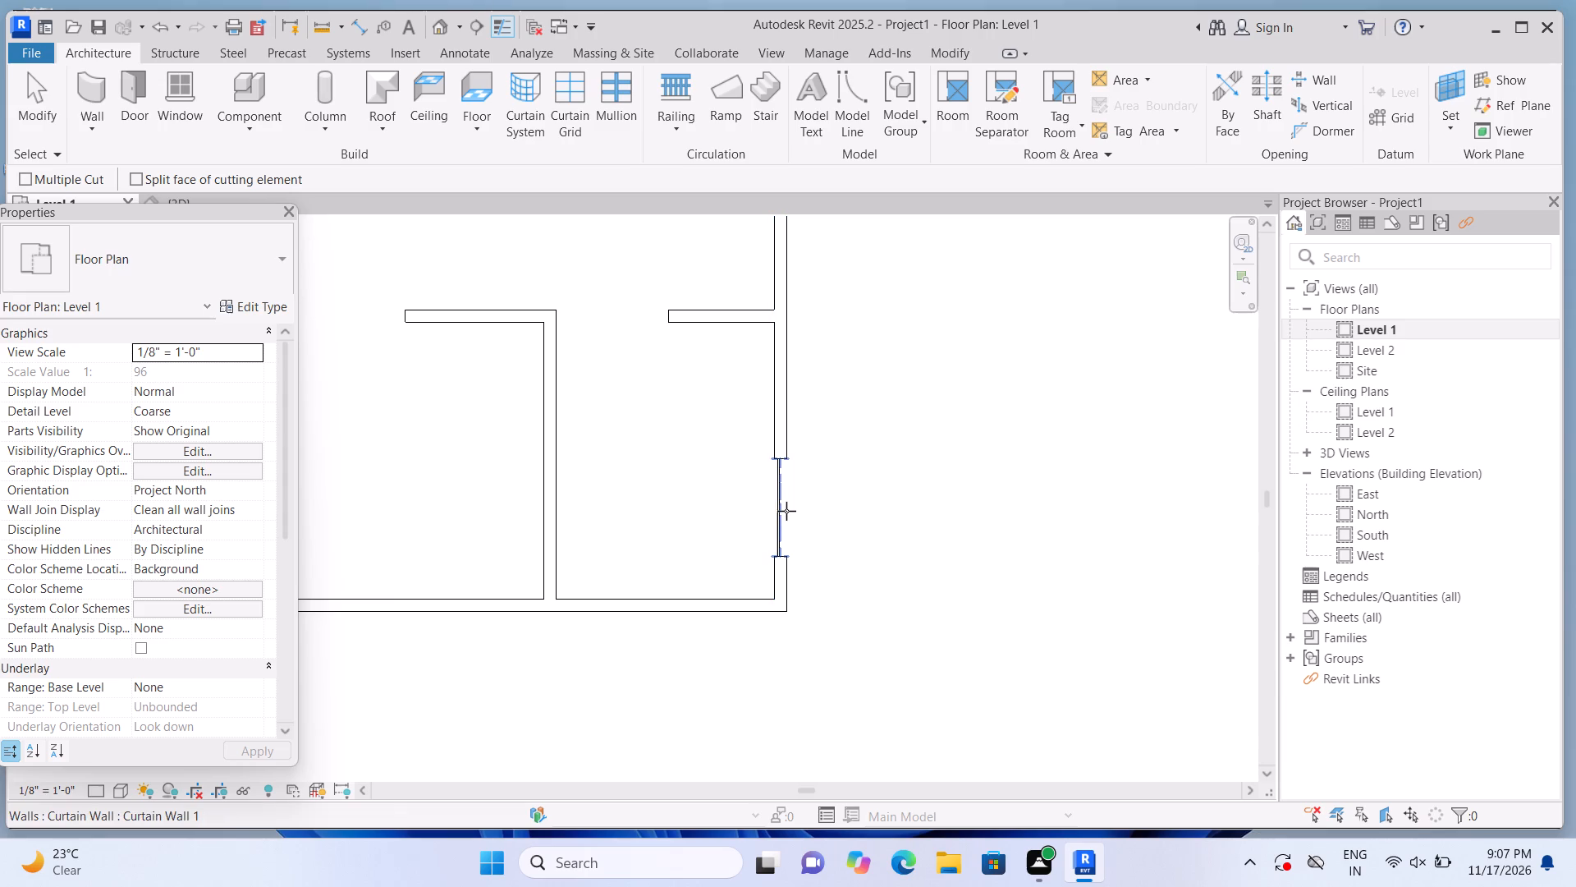
Embed a 4' 6" Curtain Wall 1 in the right outer wall, starting 2' 0" below the top wall's centreline, and cut the host wall with it.
{"action": "scroll", "coordinate": [798, 529], "scroll_direction": "down", "scroll_amount": 4}
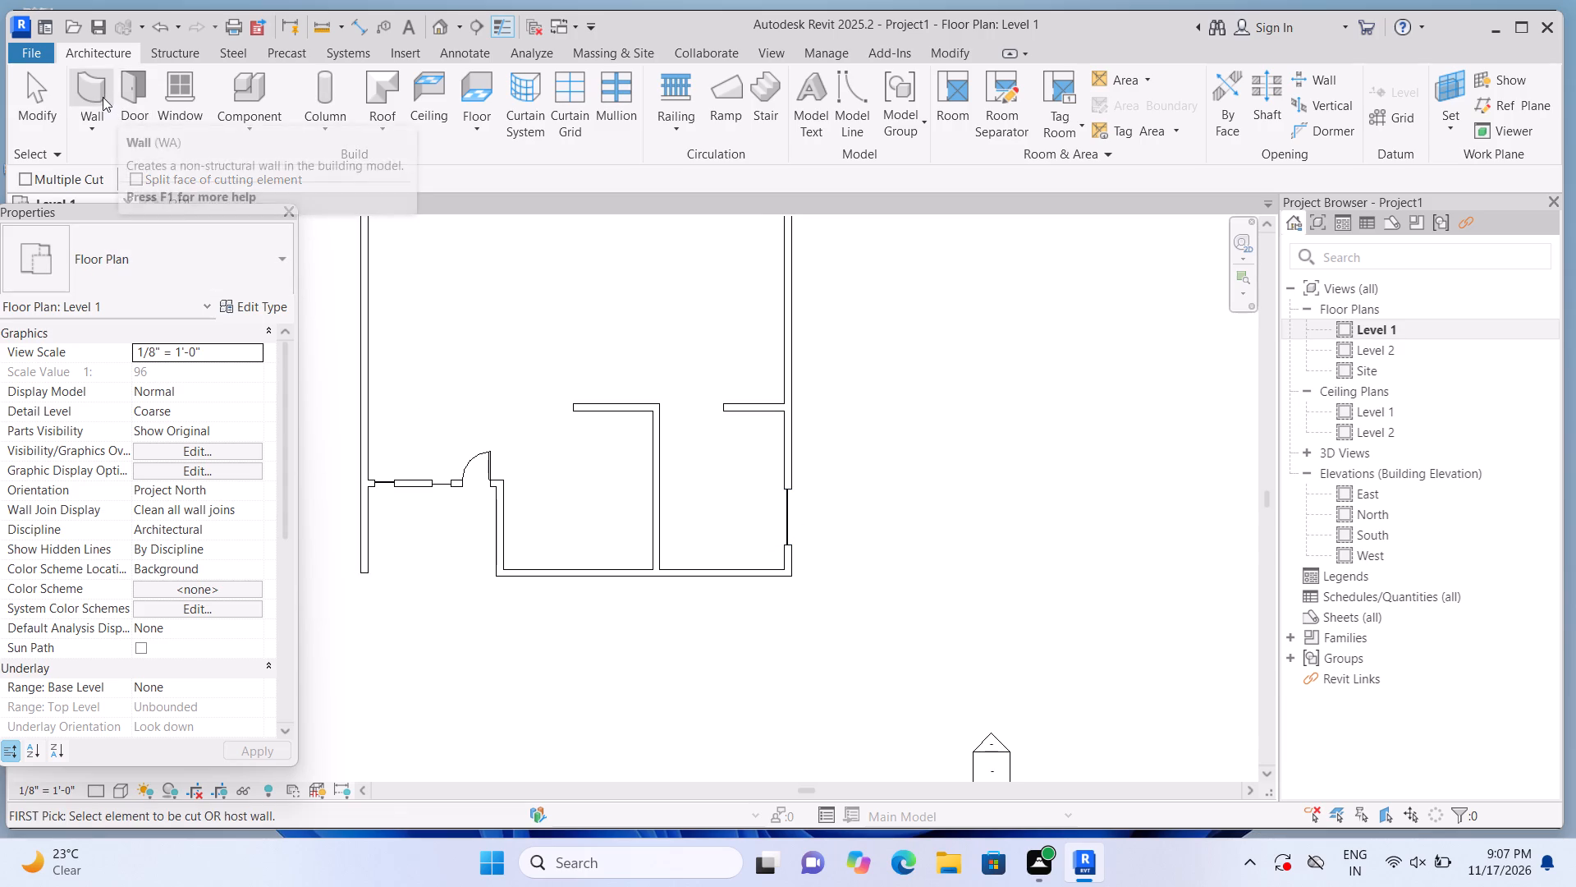
{"action": "left_click", "coordinate": [103, 97]}
{"action": "scroll", "coordinate": [428, 344], "scroll_direction": "down", "scroll_amount": 6}
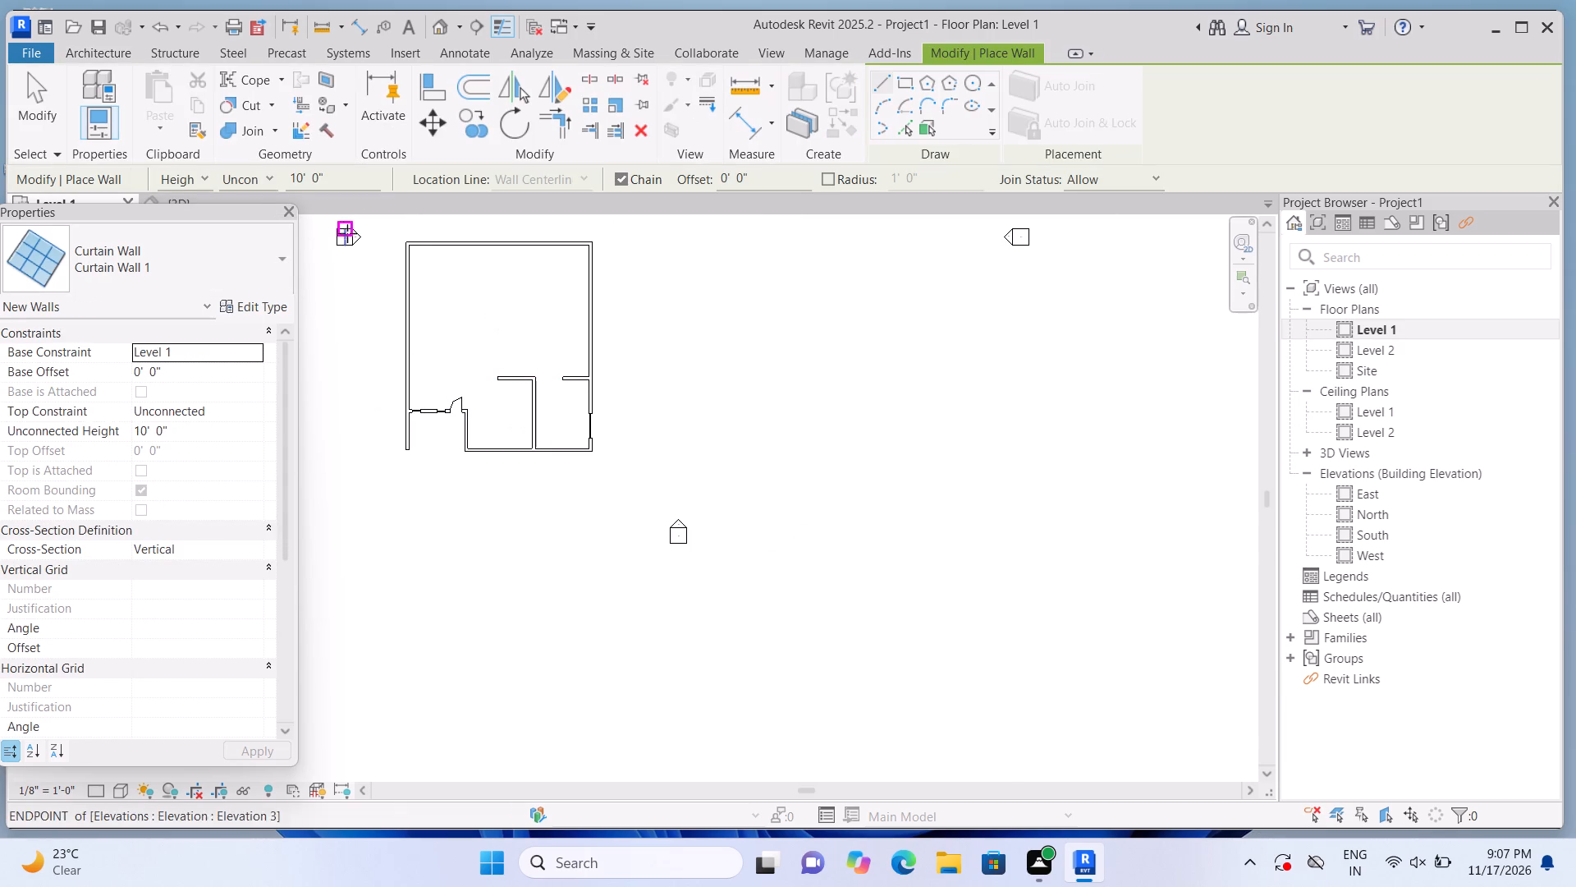
{"action": "scroll", "coordinate": [436, 378], "scroll_direction": "up", "scroll_amount": 1}
{"action": "scroll", "coordinate": [427, 283], "scroll_direction": "up", "scroll_amount": 1}
{"action": "middle_click_drag", "start_coordinate": [466, 338], "coordinate": [480, 389]}
{"action": "middle_click_drag", "start_coordinate": [483, 400], "coordinate": [492, 417]}
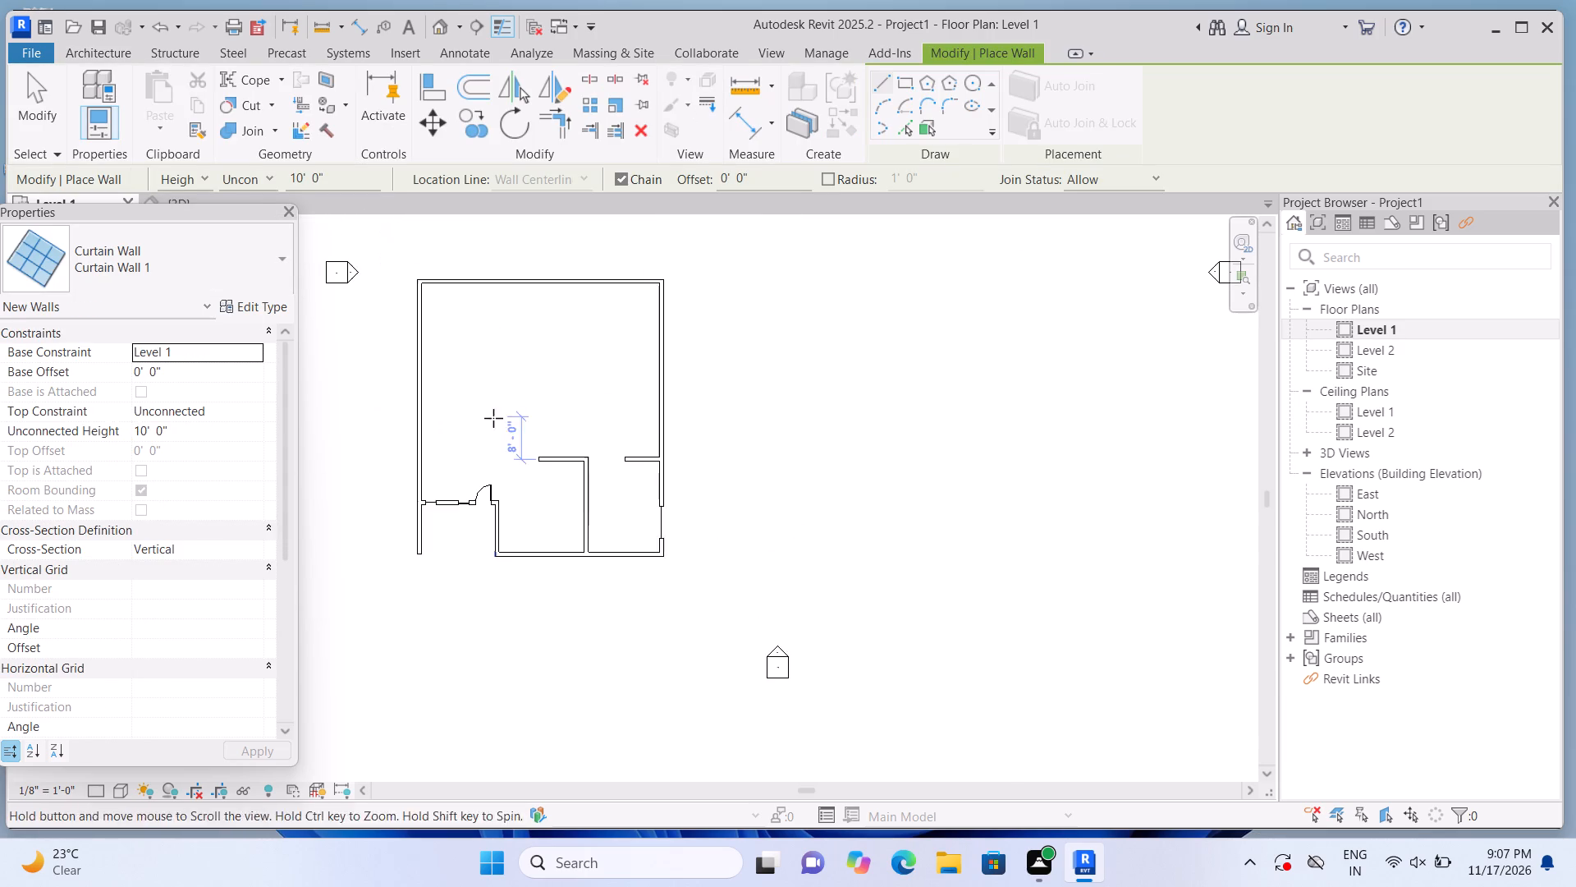
{"action": "scroll", "coordinate": [628, 419], "scroll_direction": "up", "scroll_amount": 1}
{"action": "scroll", "coordinate": [676, 286], "scroll_direction": "up", "scroll_amount": 6}
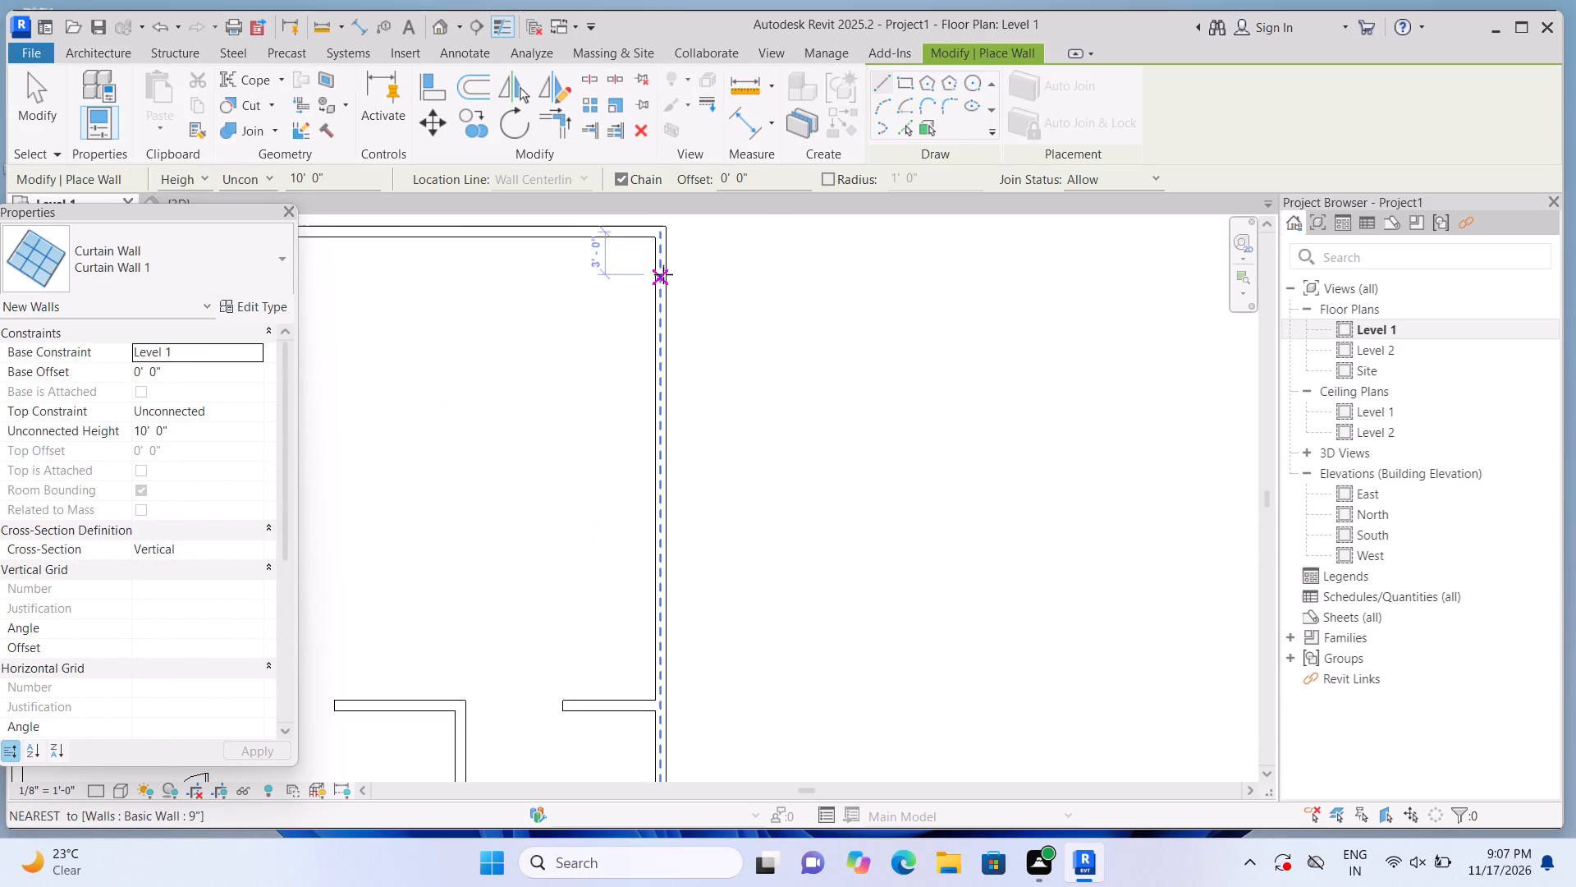
{"action": "scroll", "coordinate": [663, 274], "scroll_direction": "up", "scroll_amount": 2}
{"action": "left_click", "coordinate": [654, 255]}
{"action": "scroll", "coordinate": [654, 254], "scroll_direction": "up", "scroll_amount": 1}
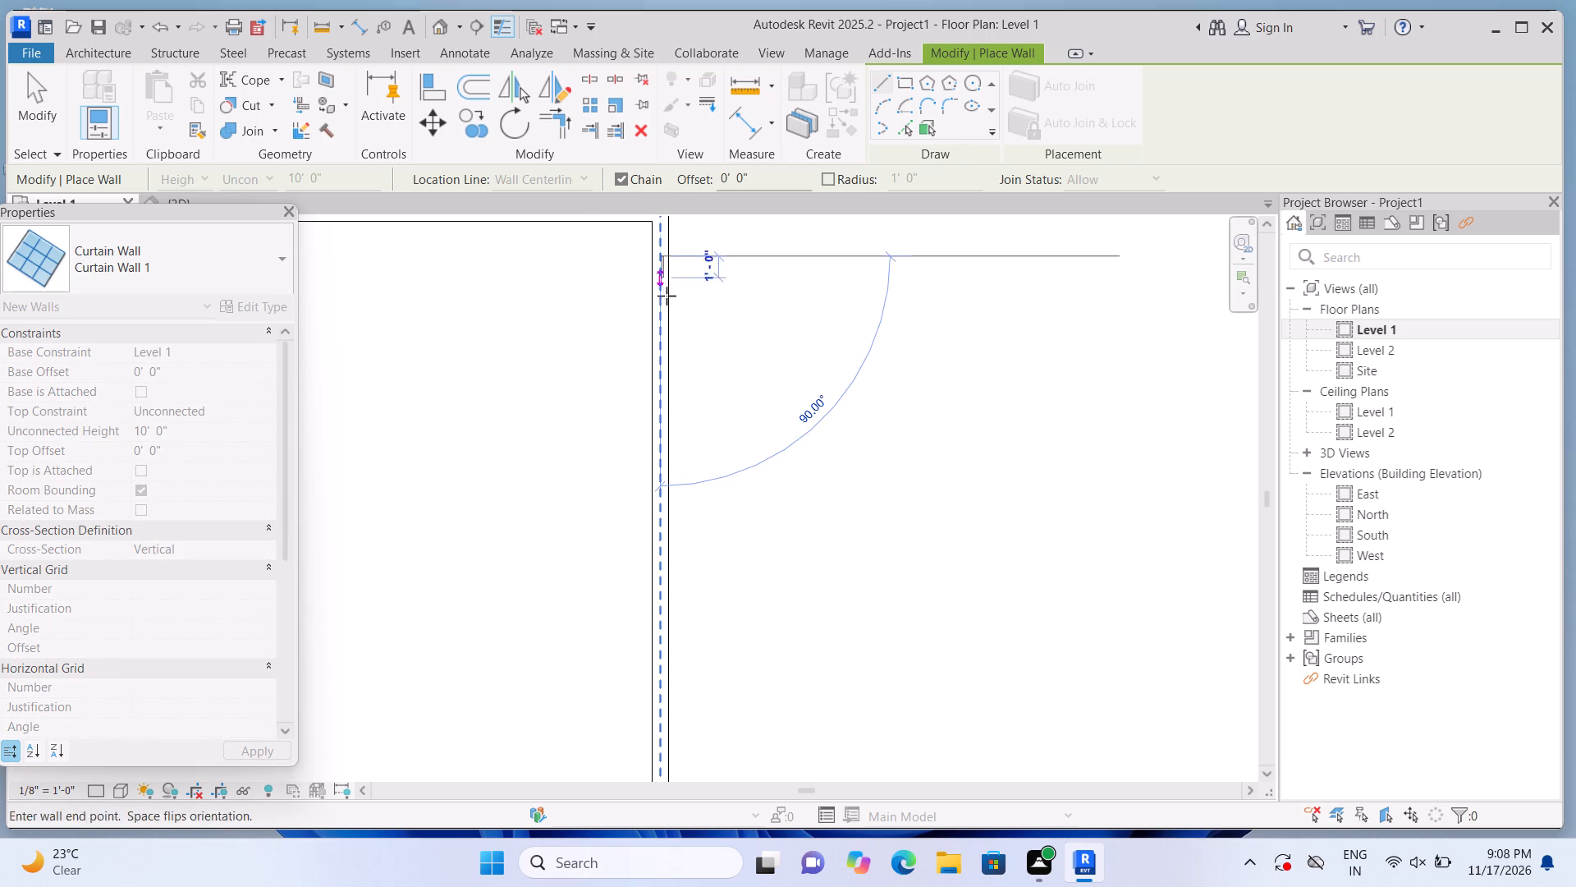
{"action": "left_click", "coordinate": [661, 351]}
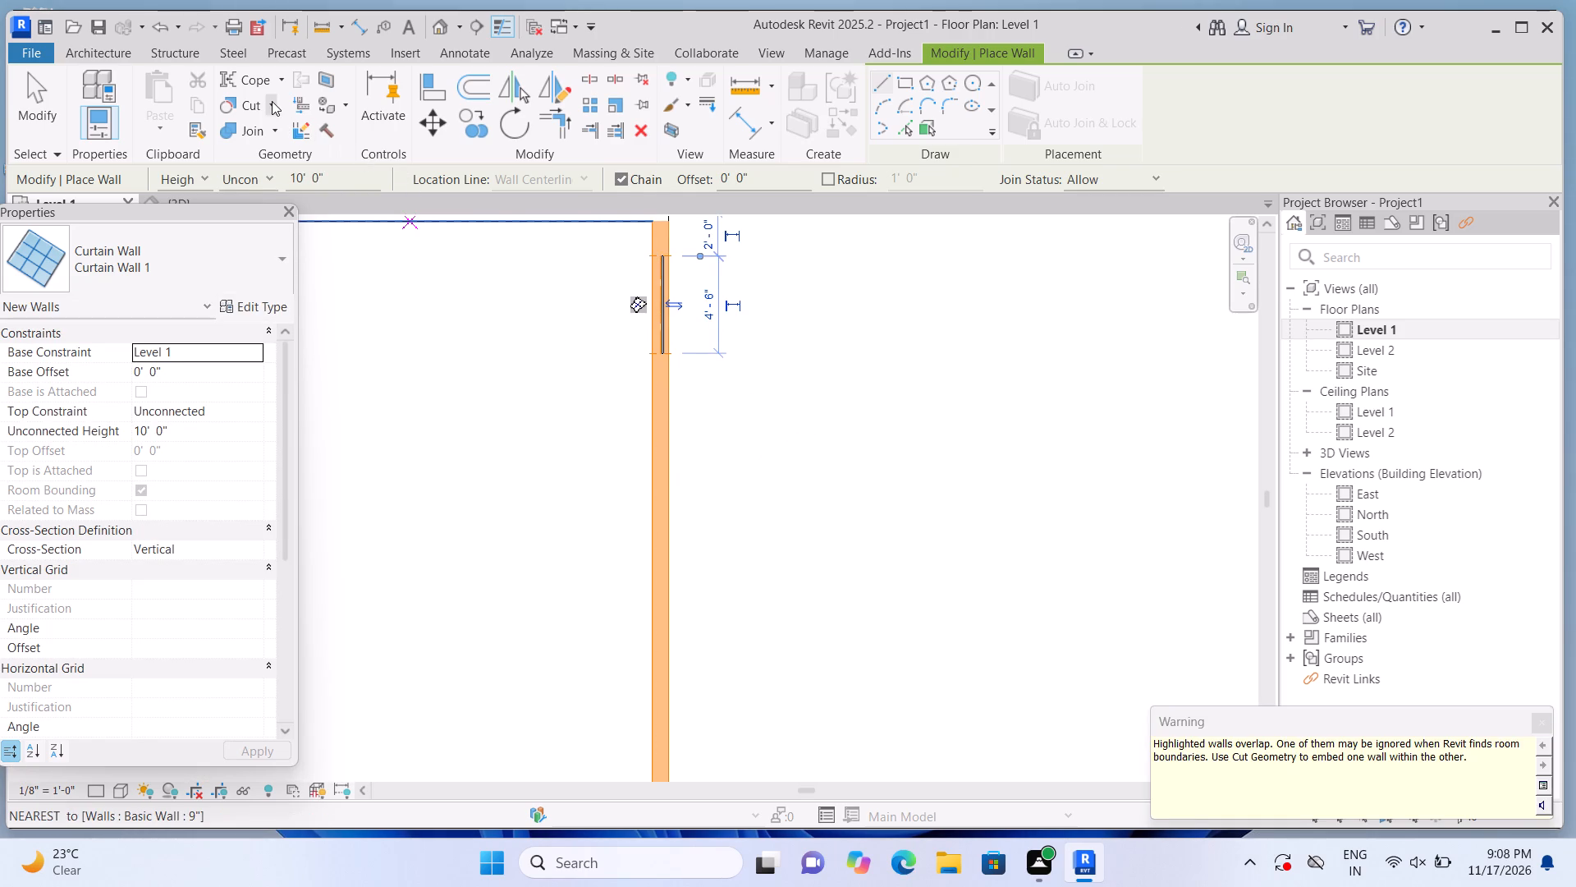
{"action": "left_click", "coordinate": [272, 101]}
{"action": "left_click", "coordinate": [282, 140]}
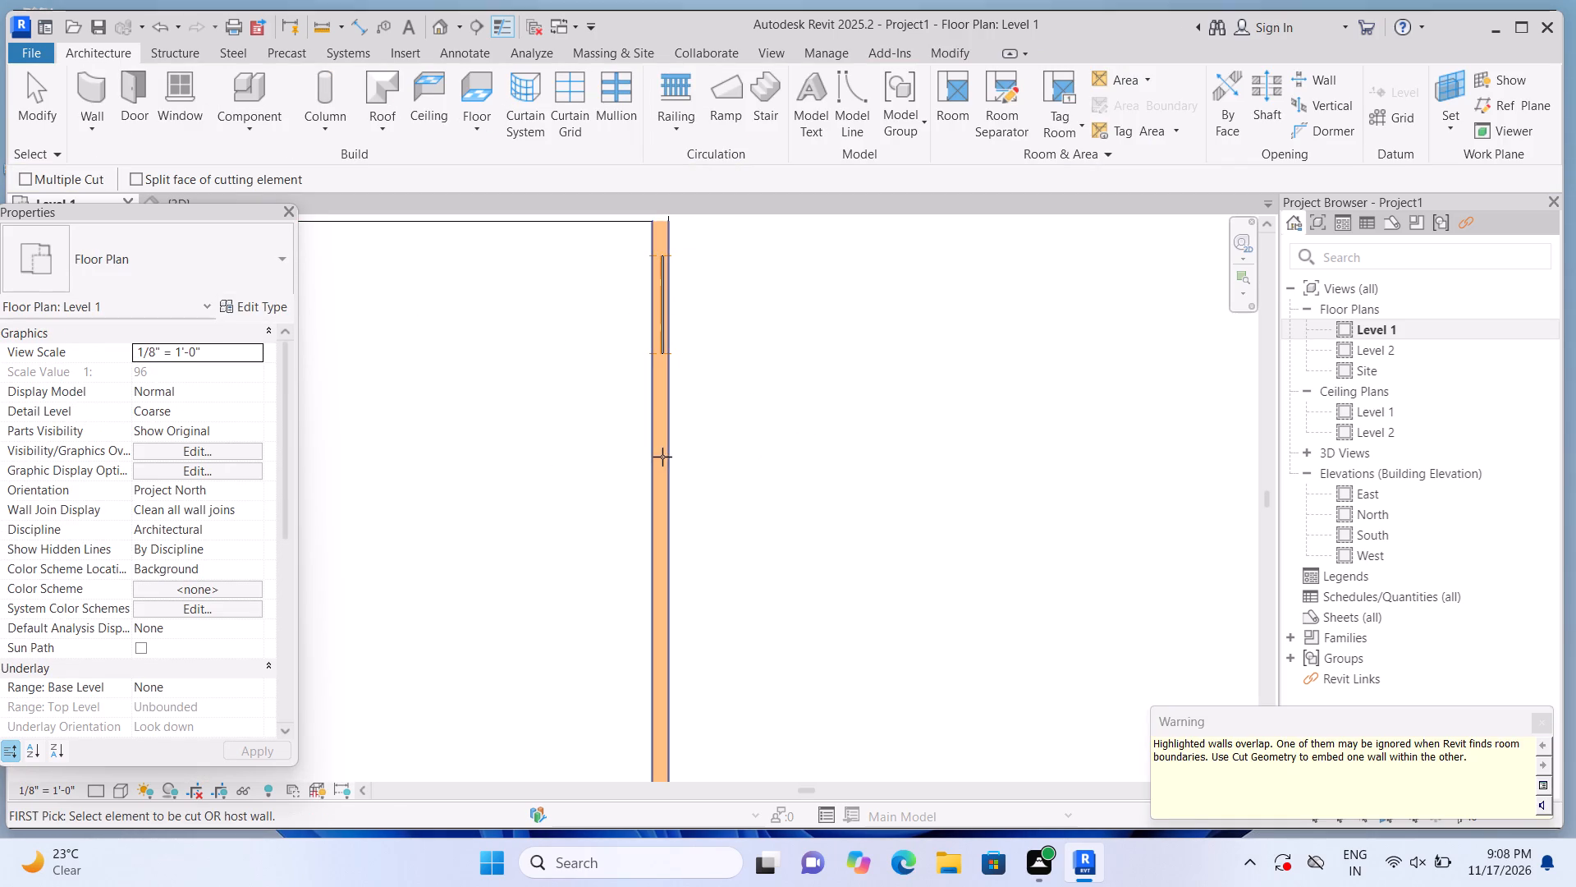
{"action": "left_click", "coordinate": [662, 457]}
{"action": "left_click", "coordinate": [663, 336]}
Embed a 7' 0" Curtain Wall 1 in the bottom-middle room's bottom wall, starting 6' 0" from its left wall's centreline, and cut the host wall.
{"action": "scroll", "coordinate": [685, 347], "scroll_direction": "down", "scroll_amount": 10}
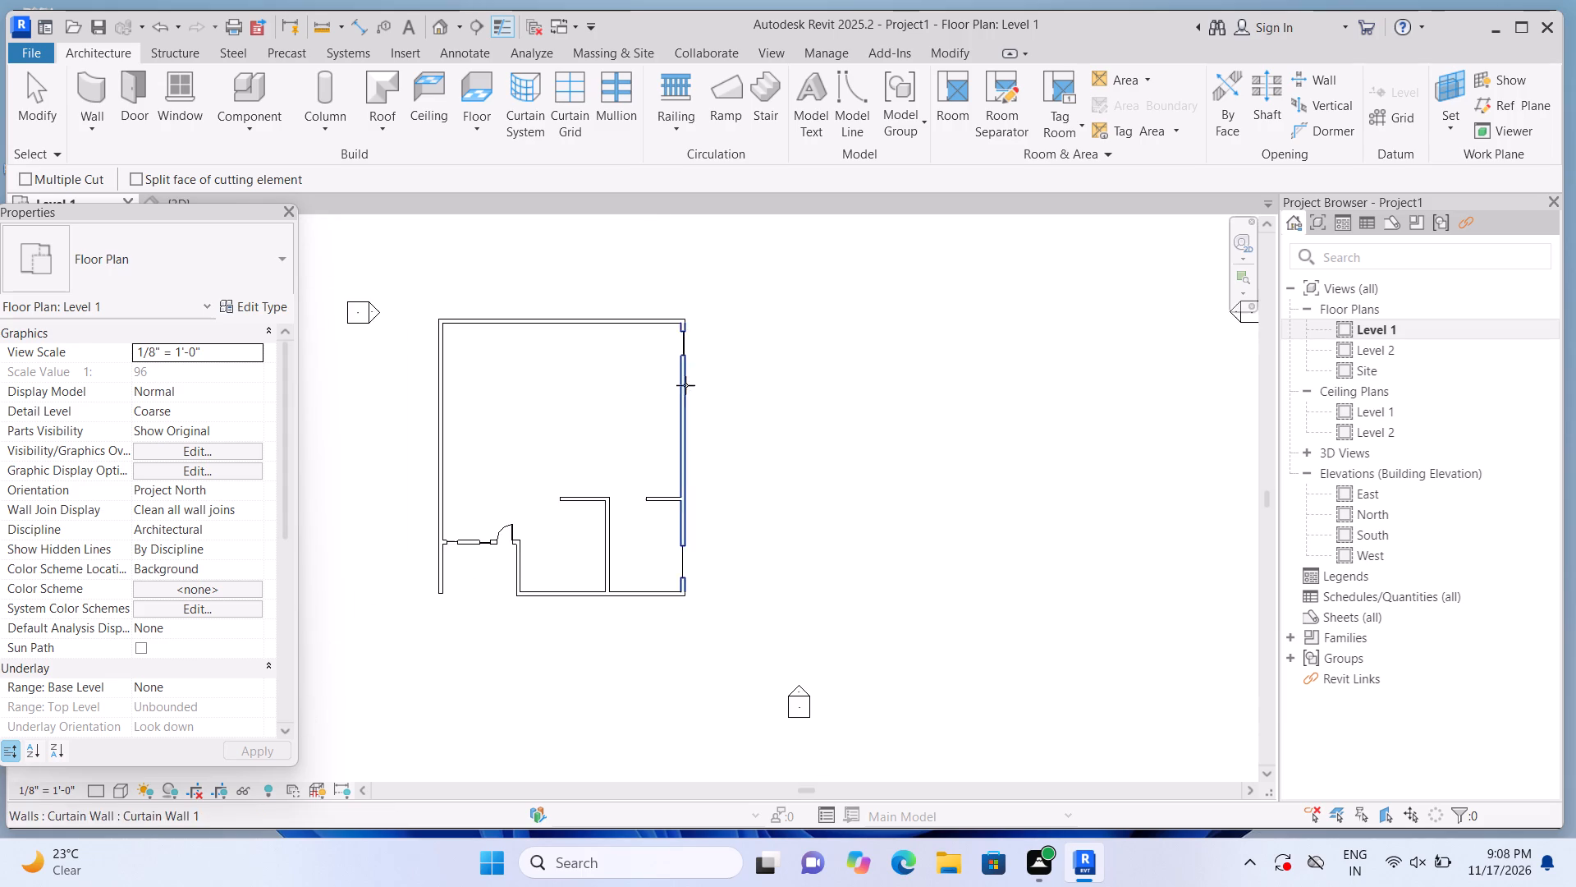
{"action": "scroll", "coordinate": [586, 477], "scroll_direction": "up", "scroll_amount": 2}
{"action": "left_click", "coordinate": [96, 103]}
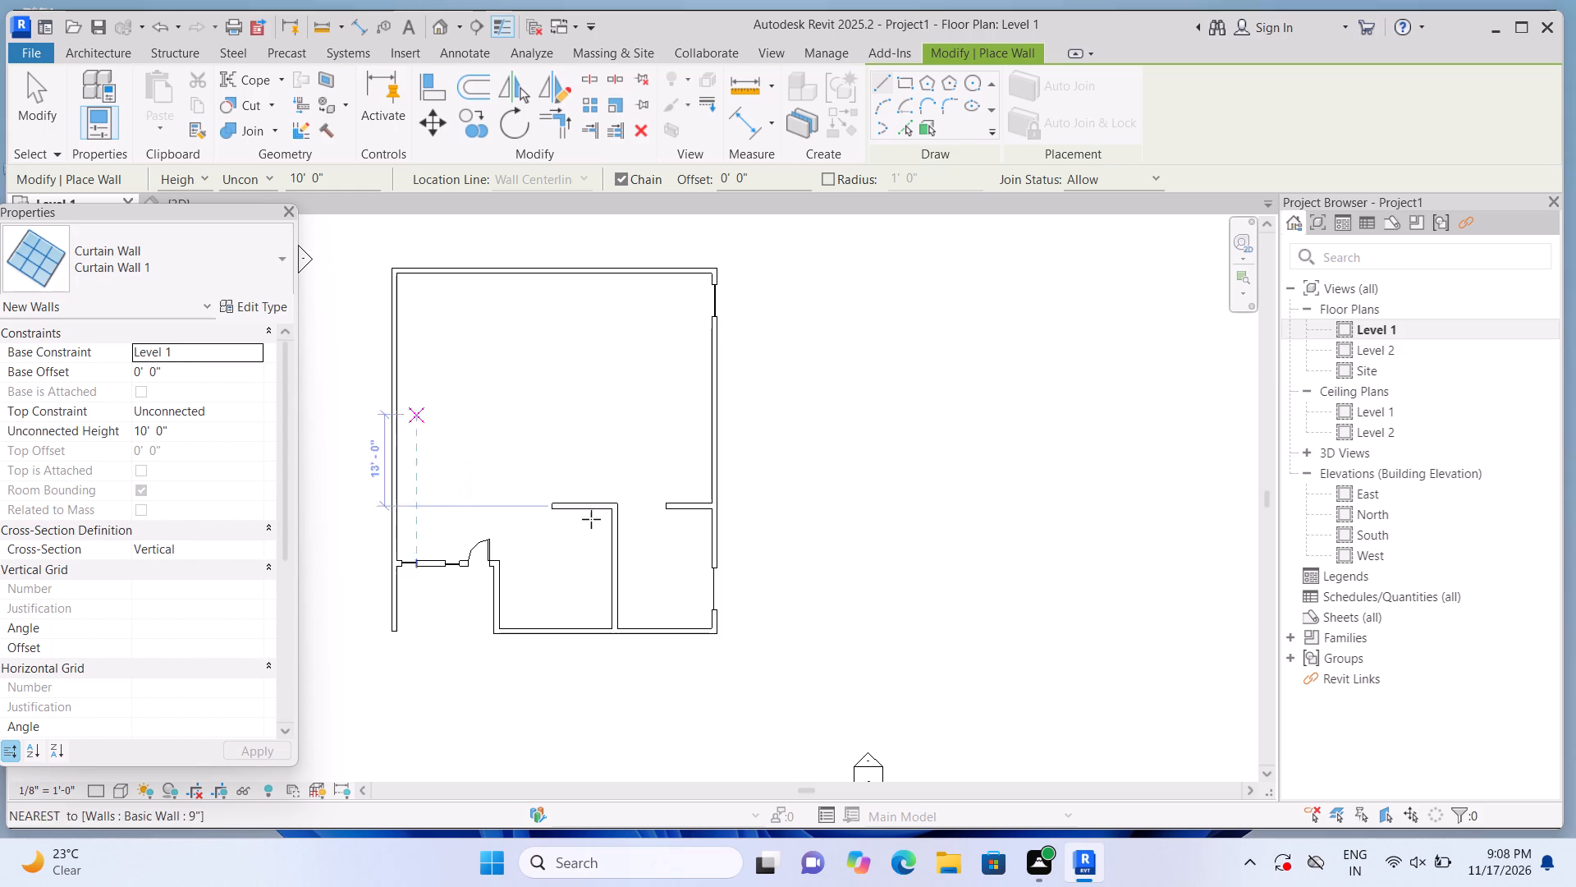
{"action": "scroll", "coordinate": [568, 677], "scroll_direction": "up", "scroll_amount": 5}
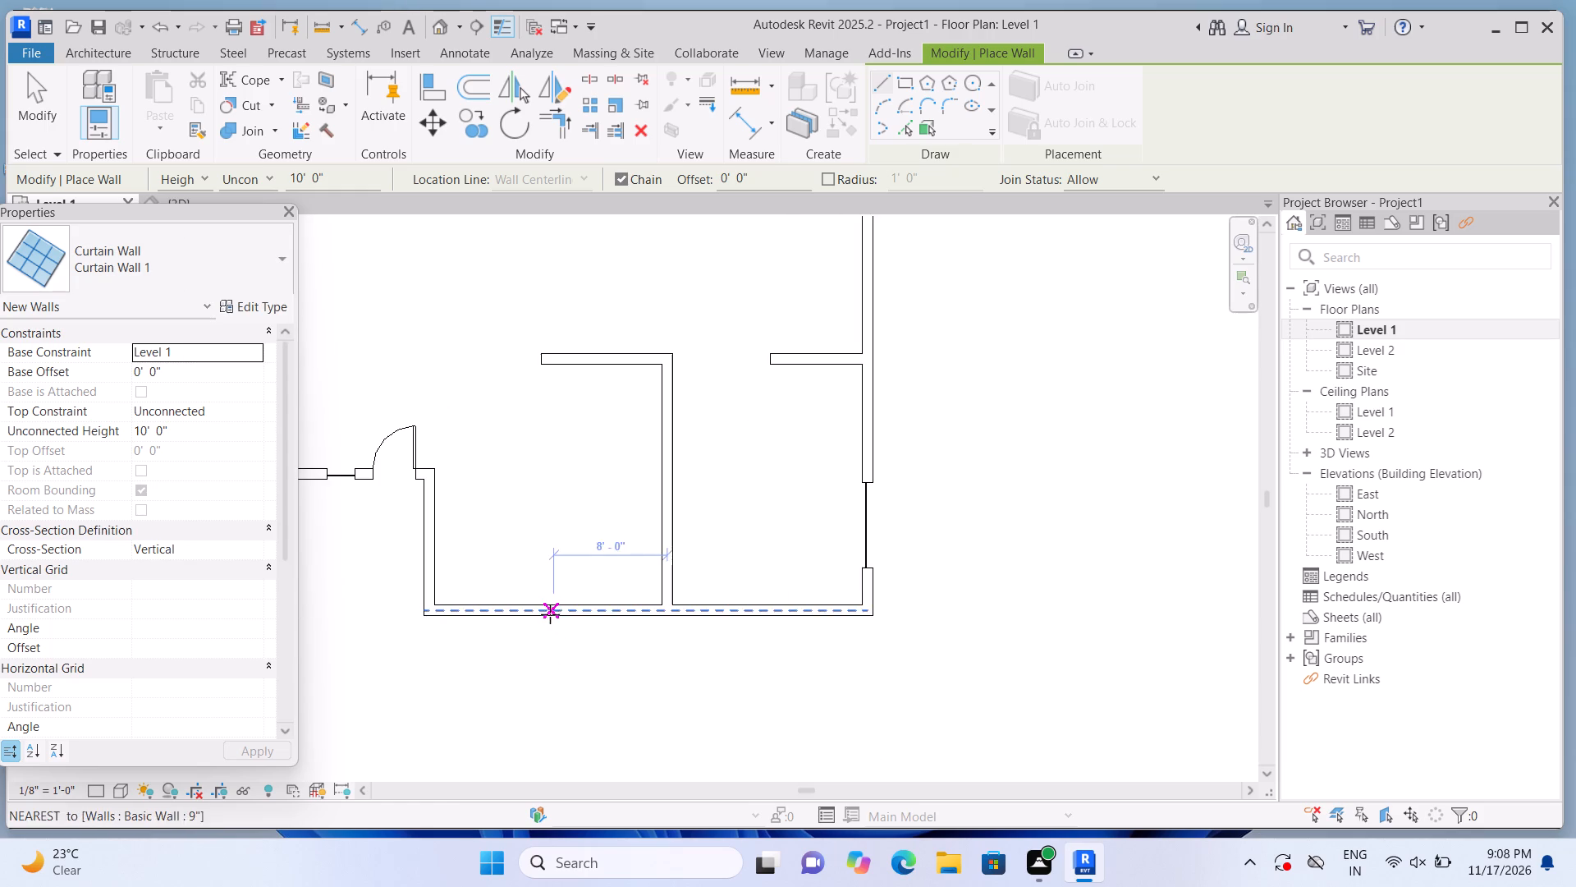
{"action": "scroll", "coordinate": [550, 614], "scroll_direction": "up", "scroll_amount": 1}
{"action": "left_click", "coordinate": [508, 612]}
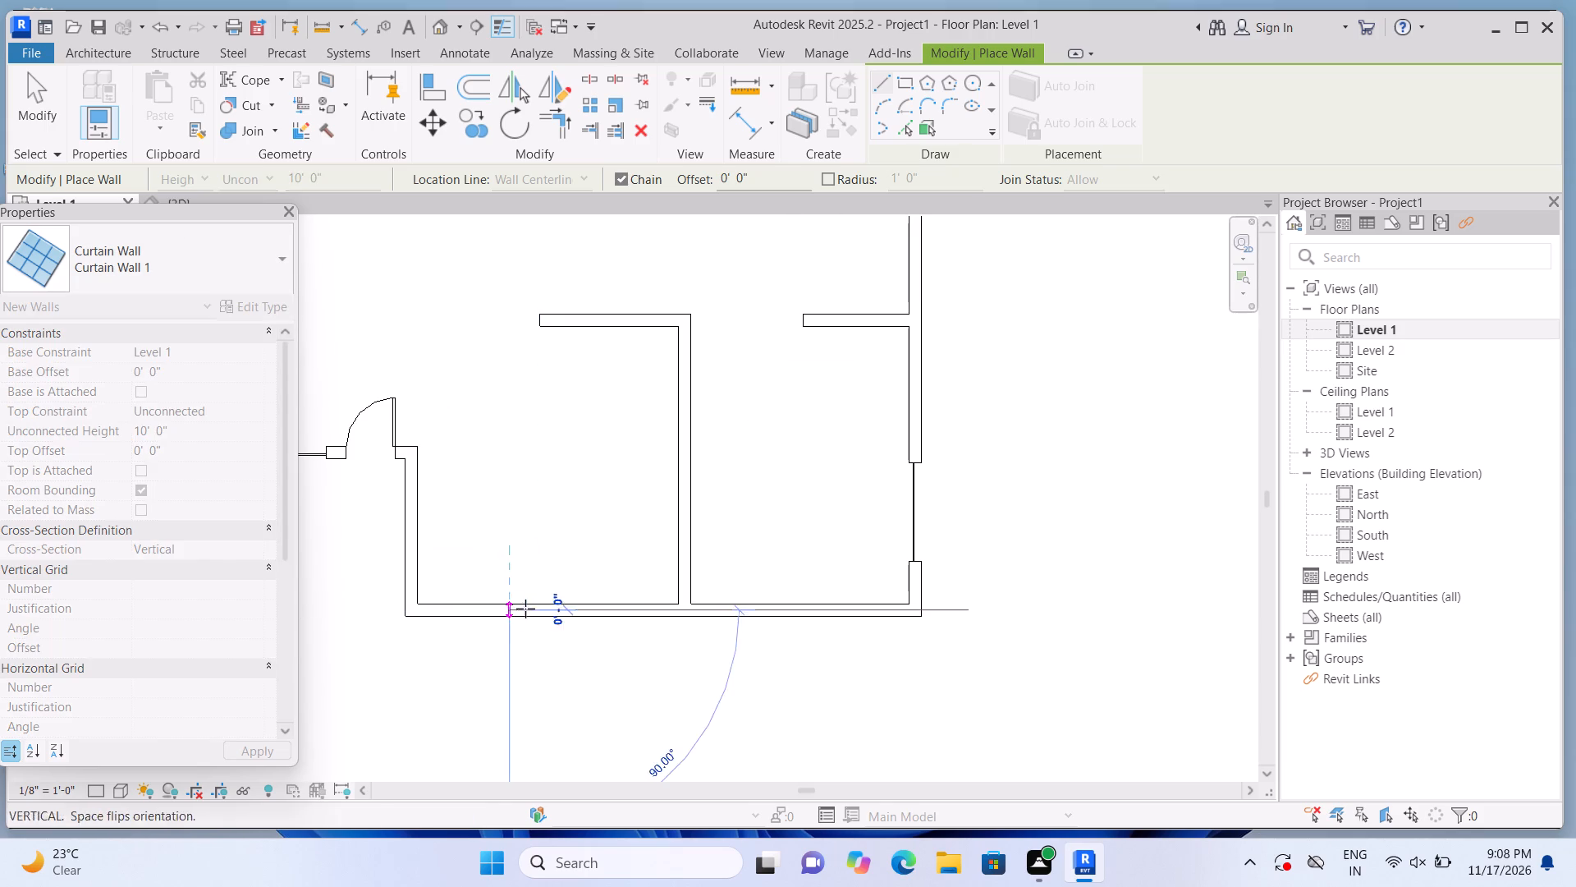
{"action": "left_click", "coordinate": [625, 609]}
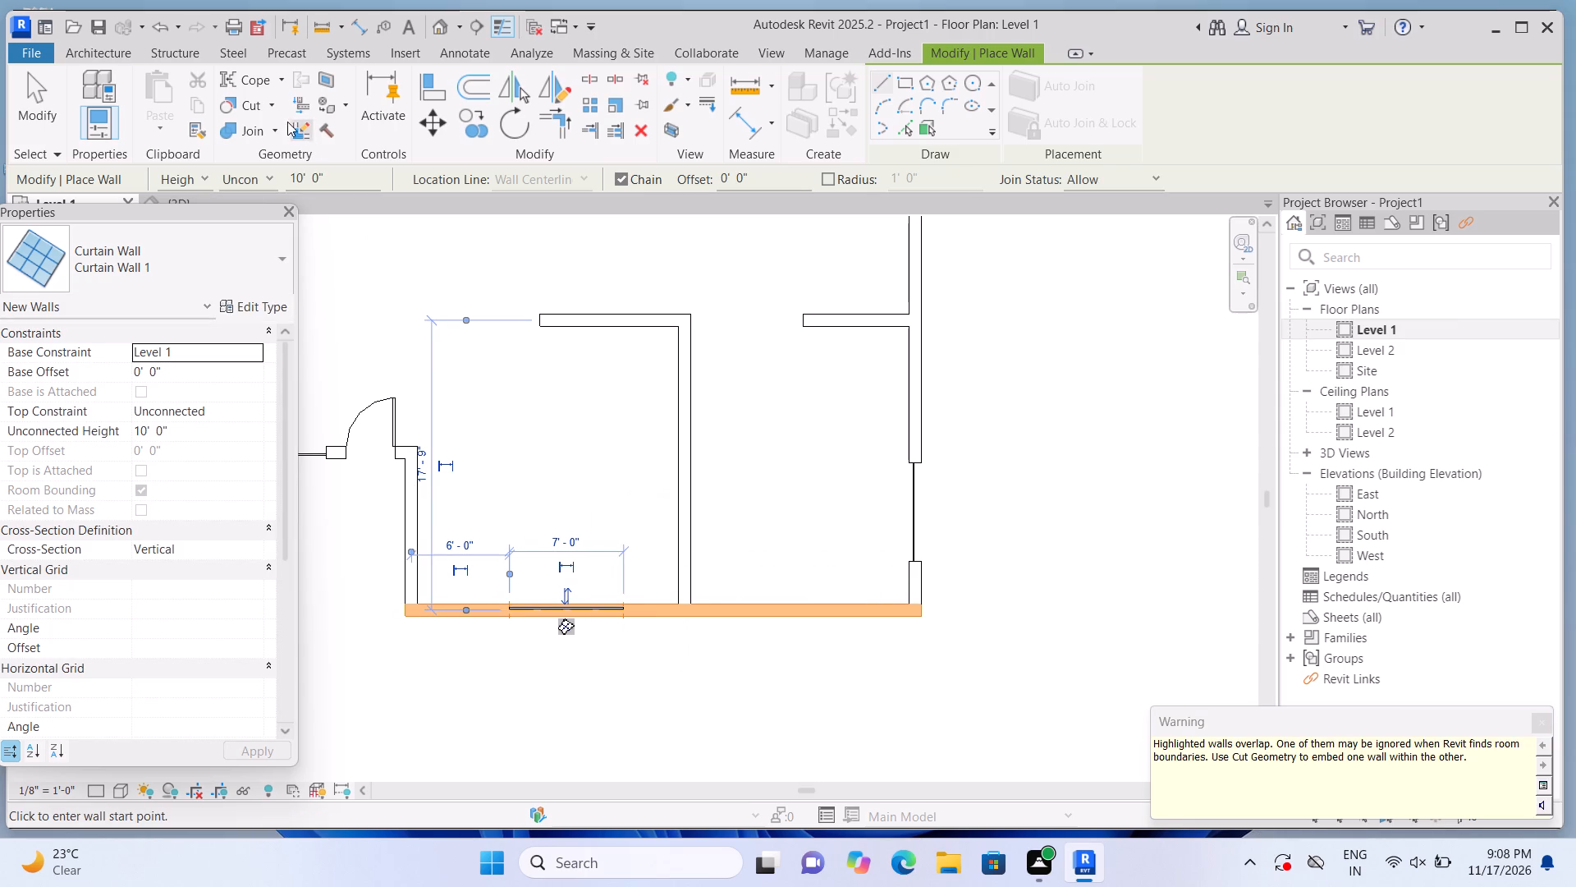
{"action": "left_click", "coordinate": [272, 108]}
{"action": "left_click", "coordinate": [276, 126]}
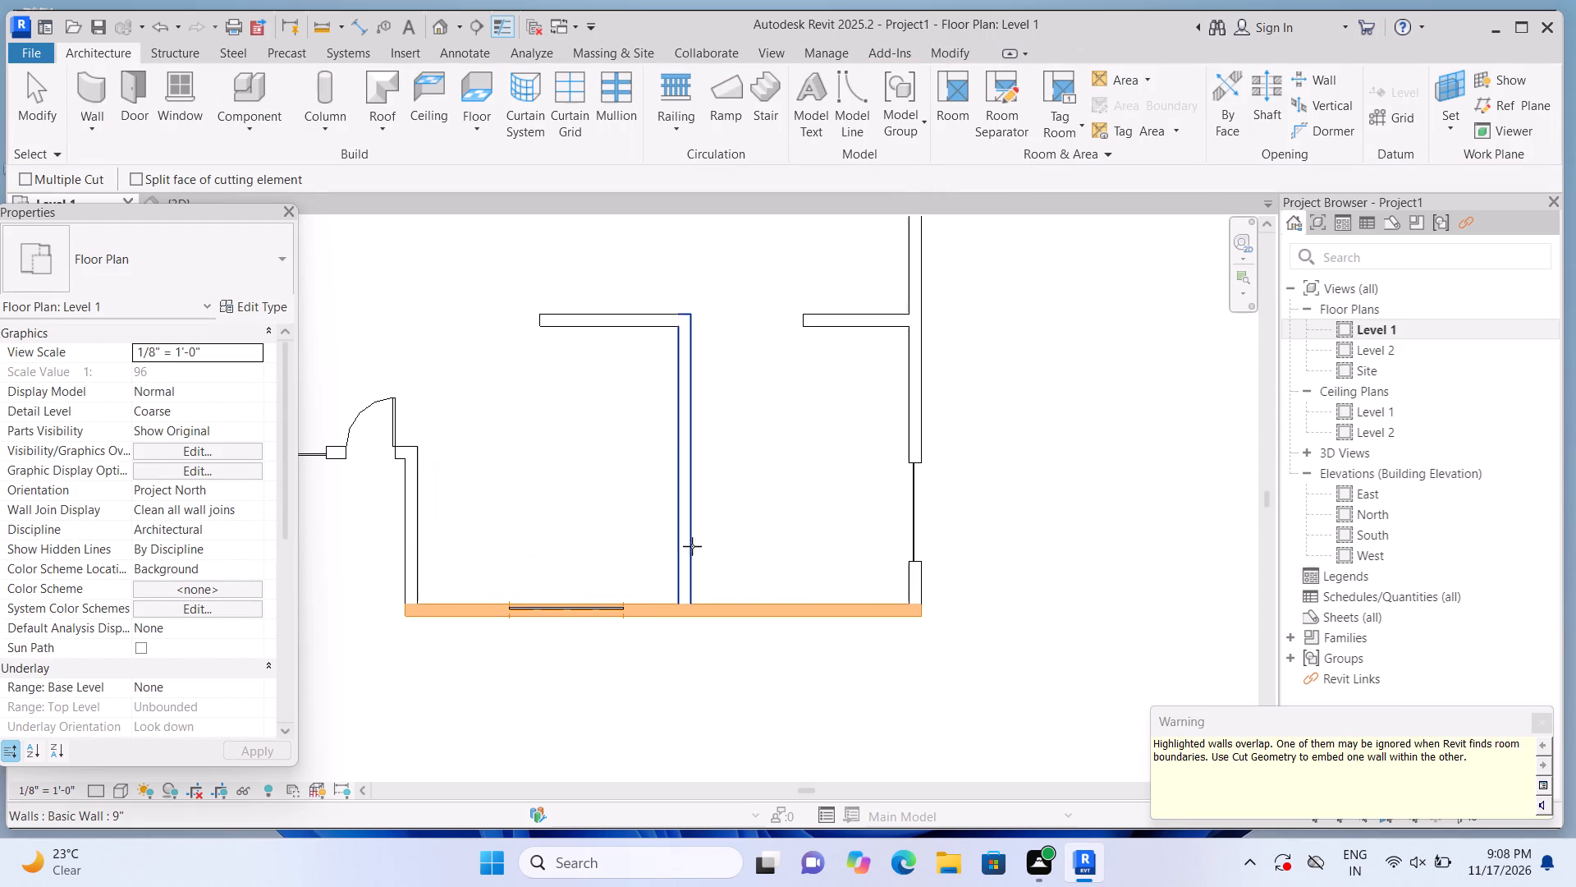
{"action": "left_click", "coordinate": [648, 615]}
{"action": "left_click", "coordinate": [607, 606]}
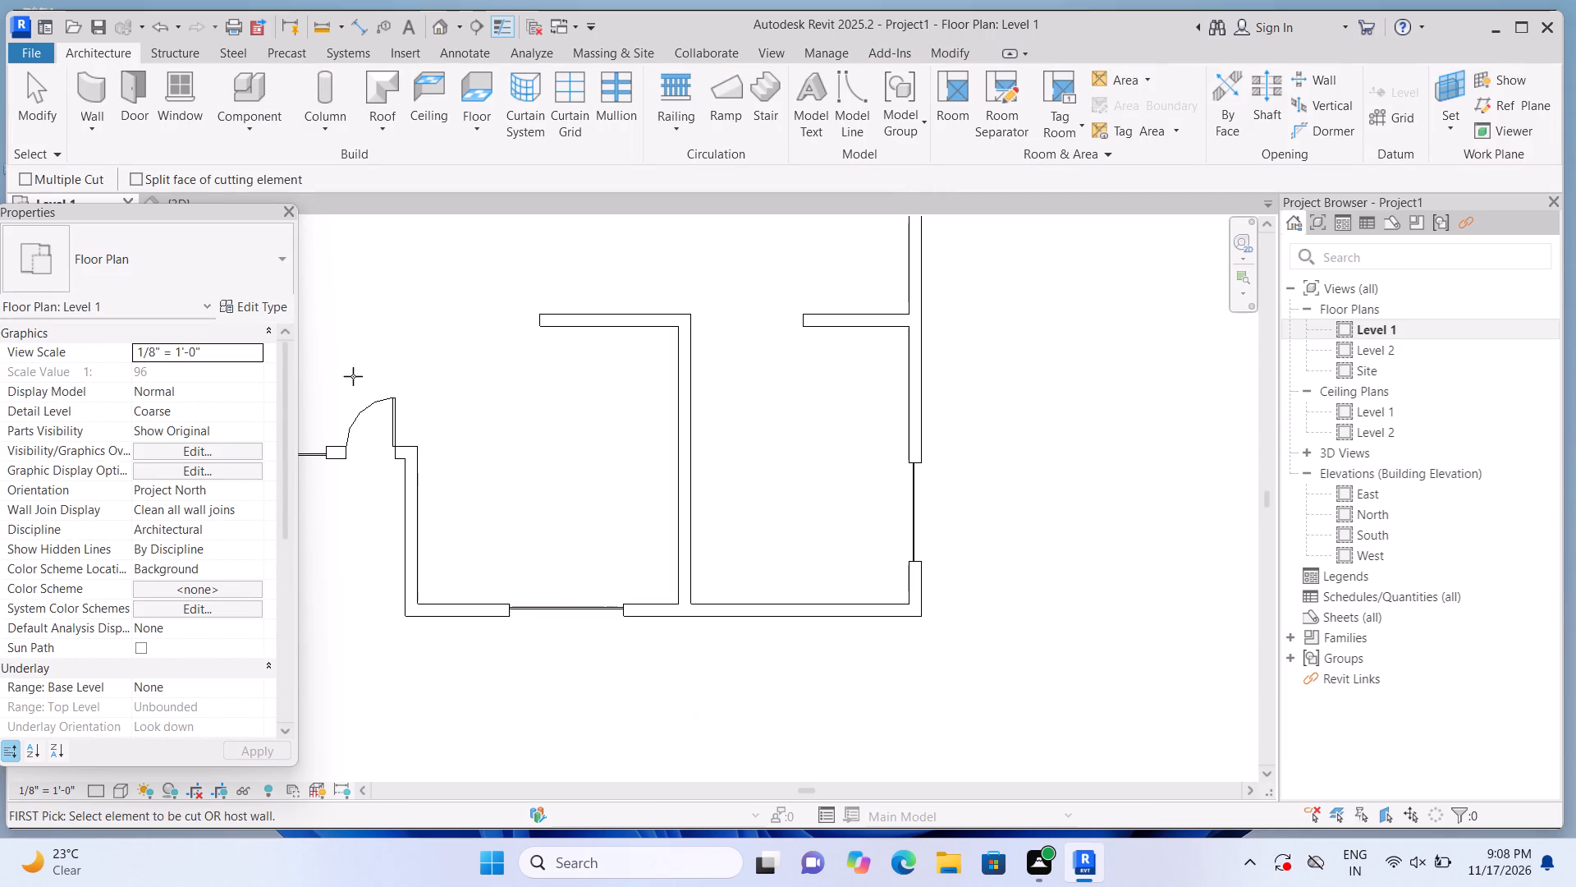
Embed a 5' 6" Curtain Wall 1 in the lower-right room's bottom wall, starting 4' 0" from the left partition's centreline, and cut the host wall.
{"action": "left_click", "coordinate": [96, 99]}
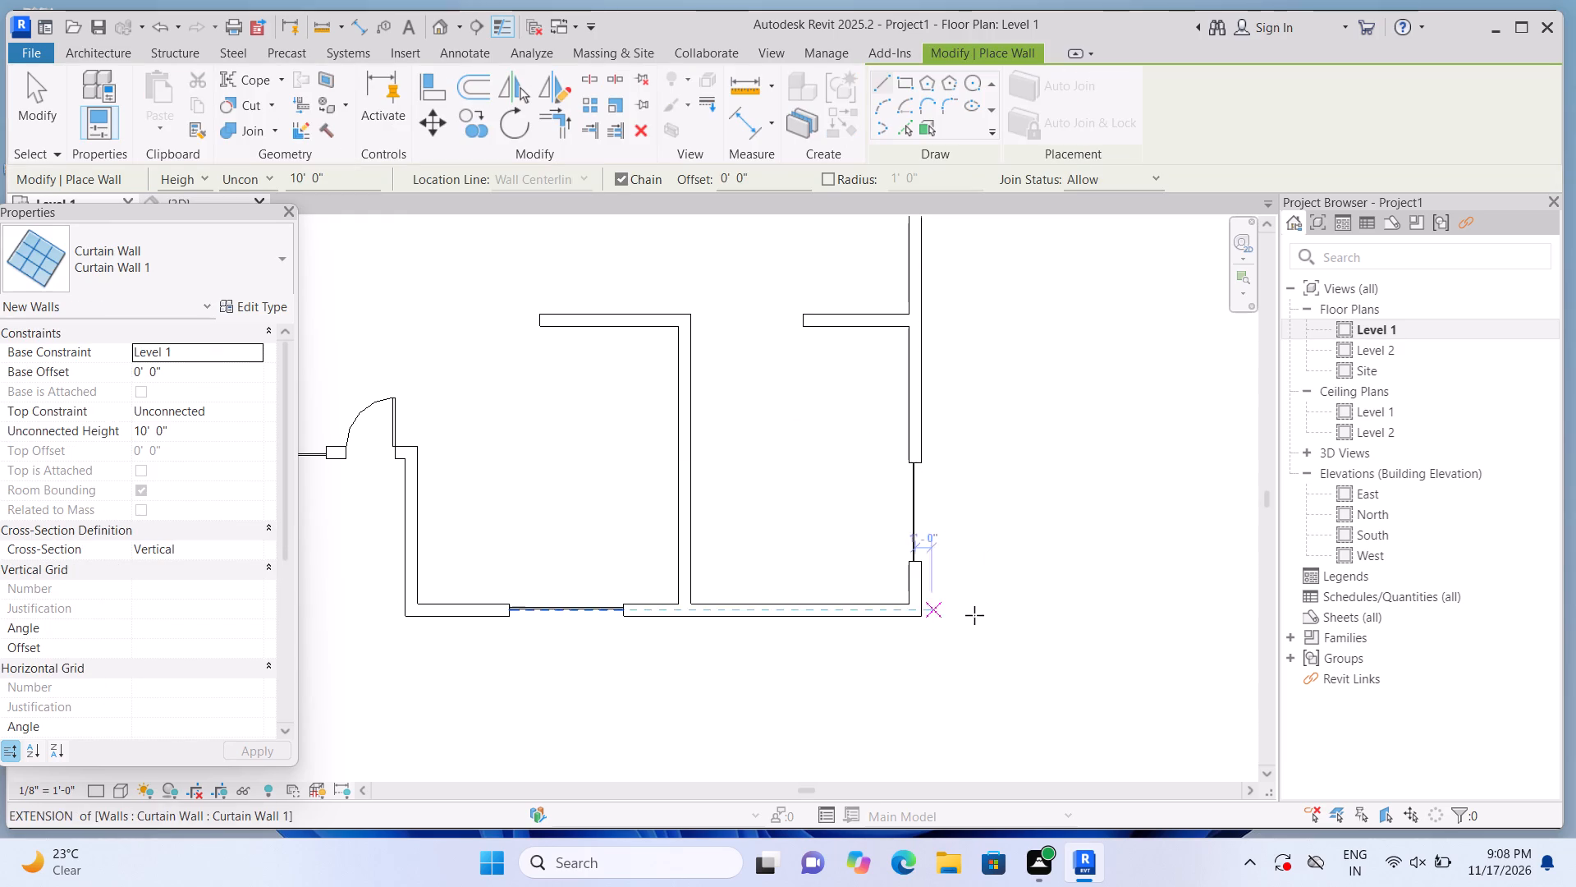
{"action": "left_click", "coordinate": [747, 615]}
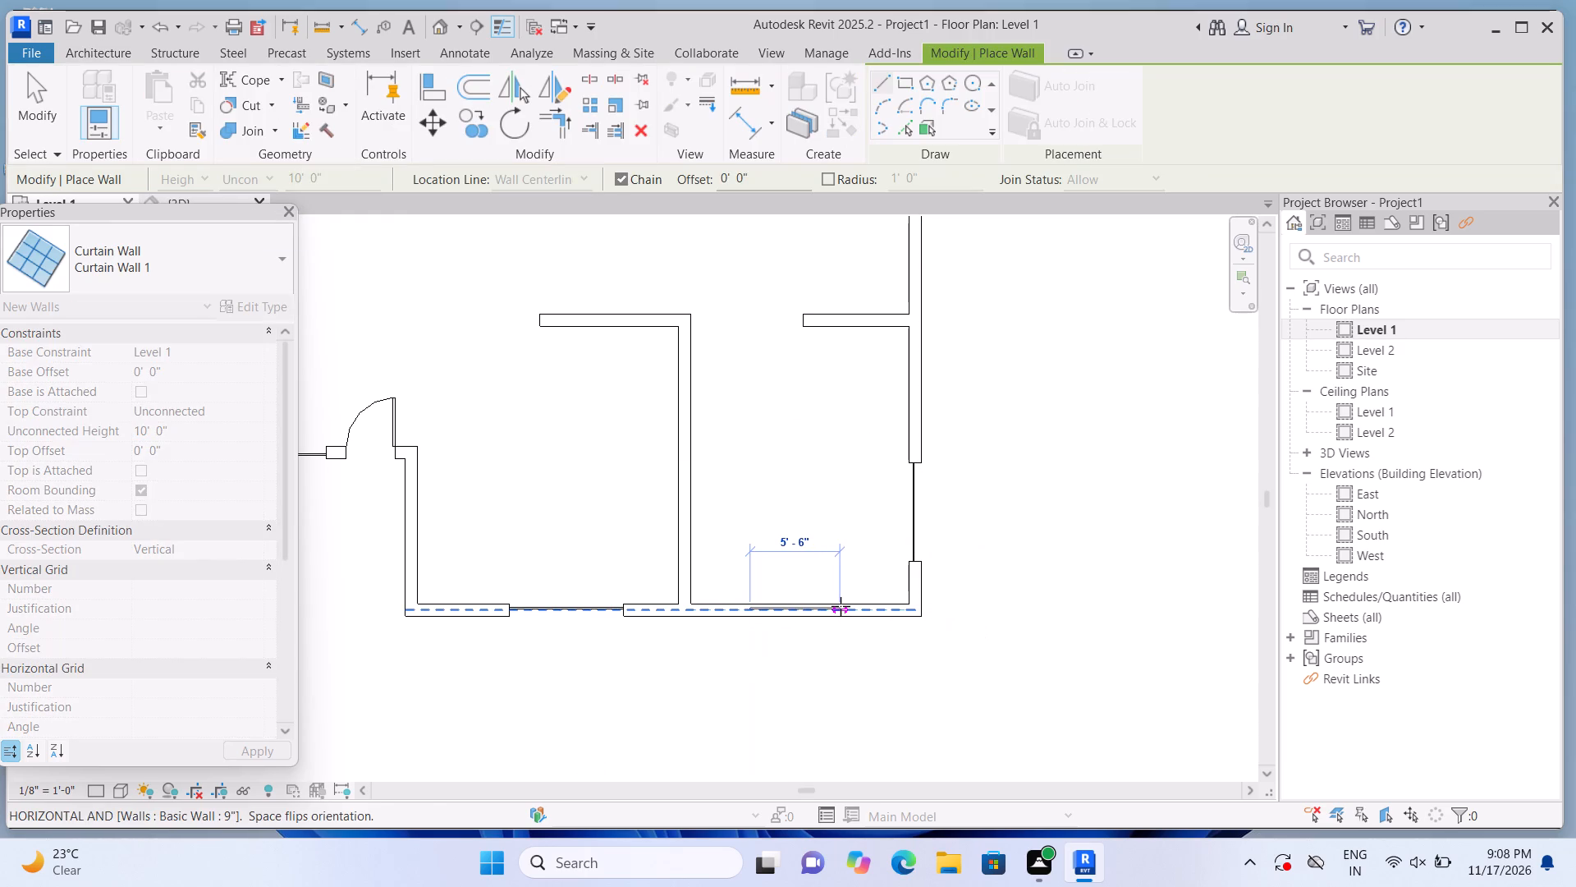
{"action": "left_click", "coordinate": [842, 609]}
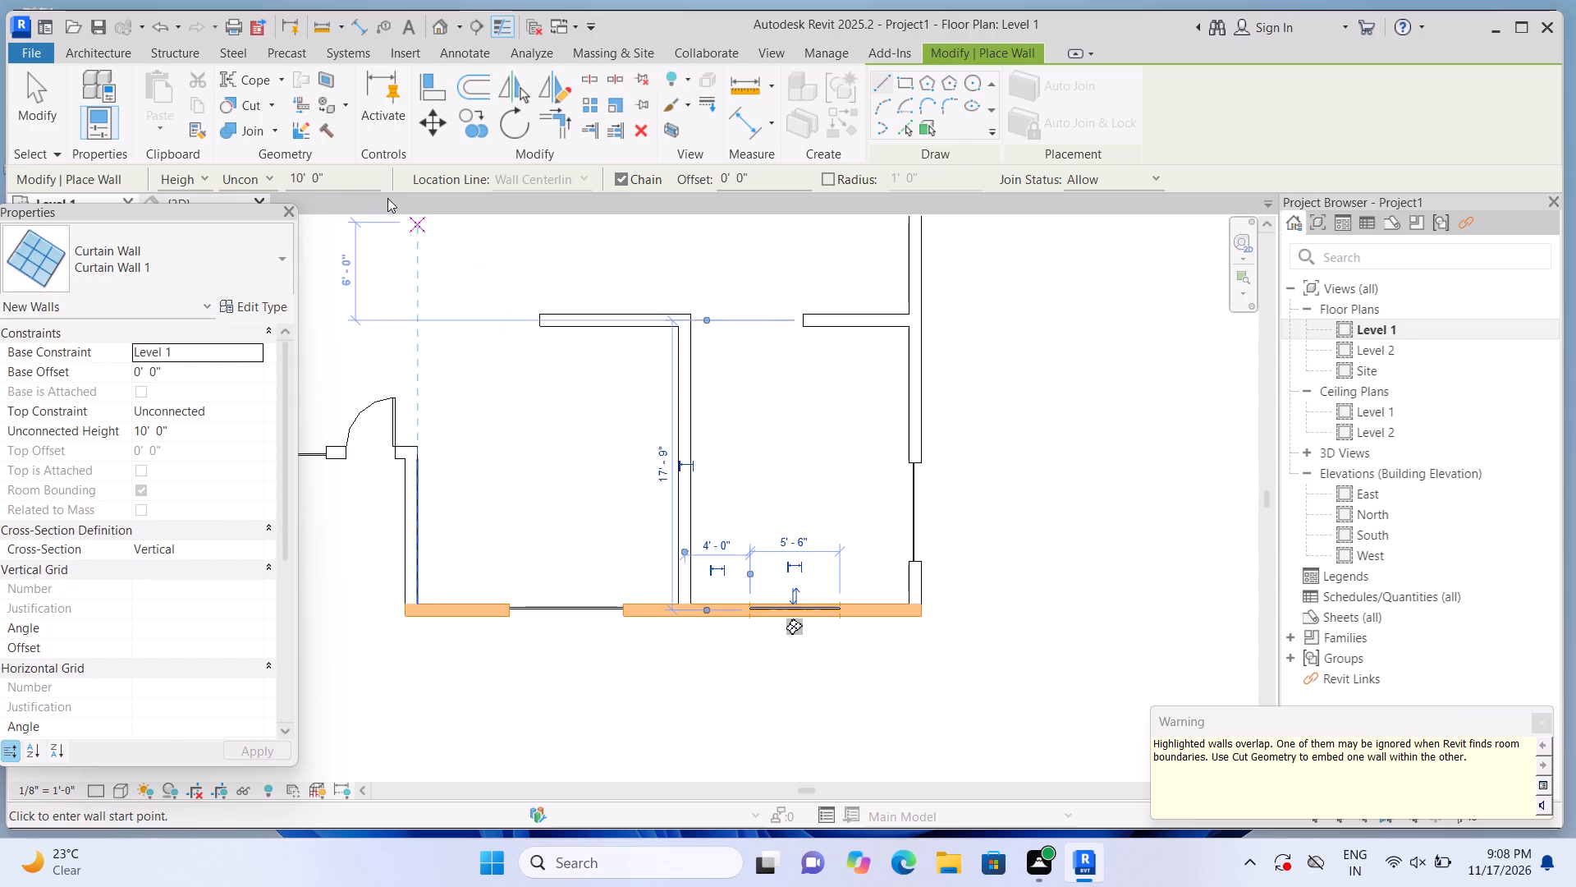
{"action": "left_click", "coordinate": [273, 101]}
{"action": "left_click", "coordinate": [269, 131]}
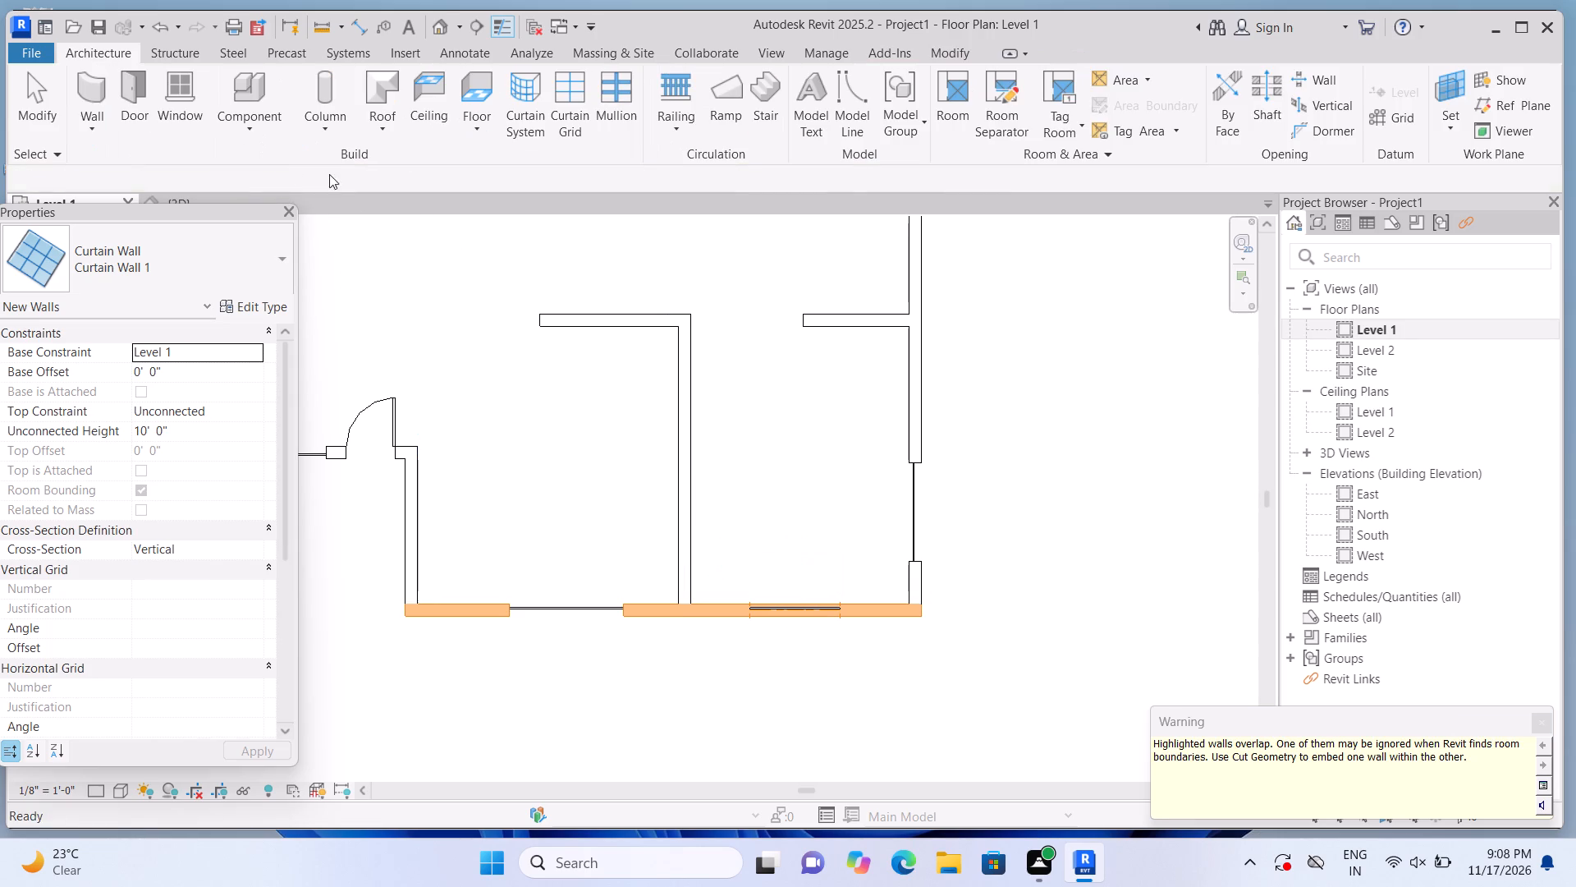
{"action": "left_click", "coordinate": [871, 604]}
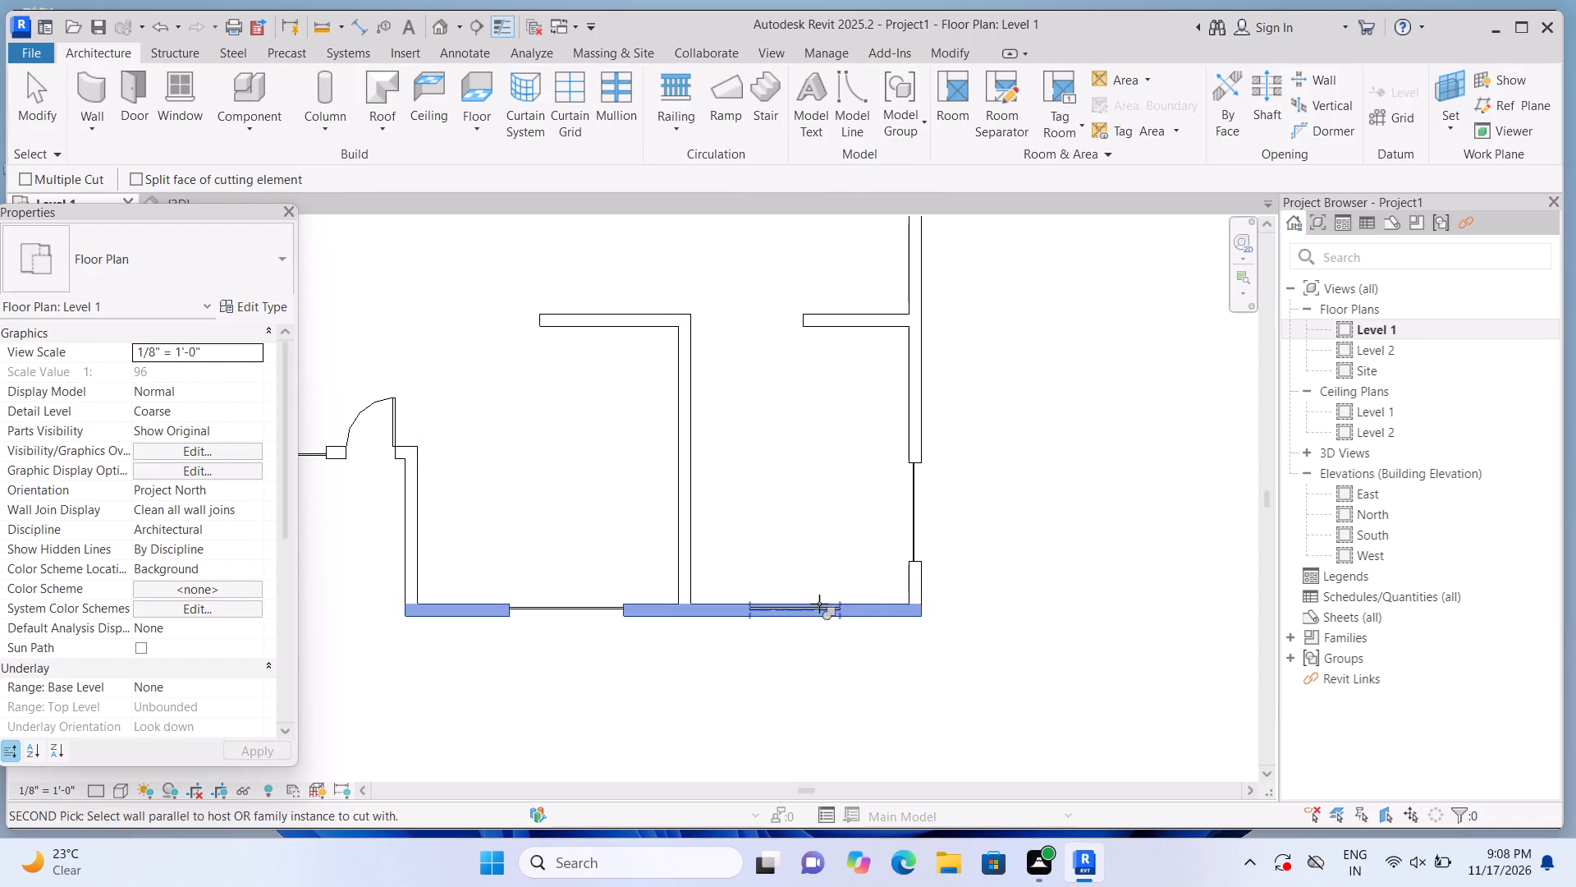
{"action": "left_click", "coordinate": [818, 604]}
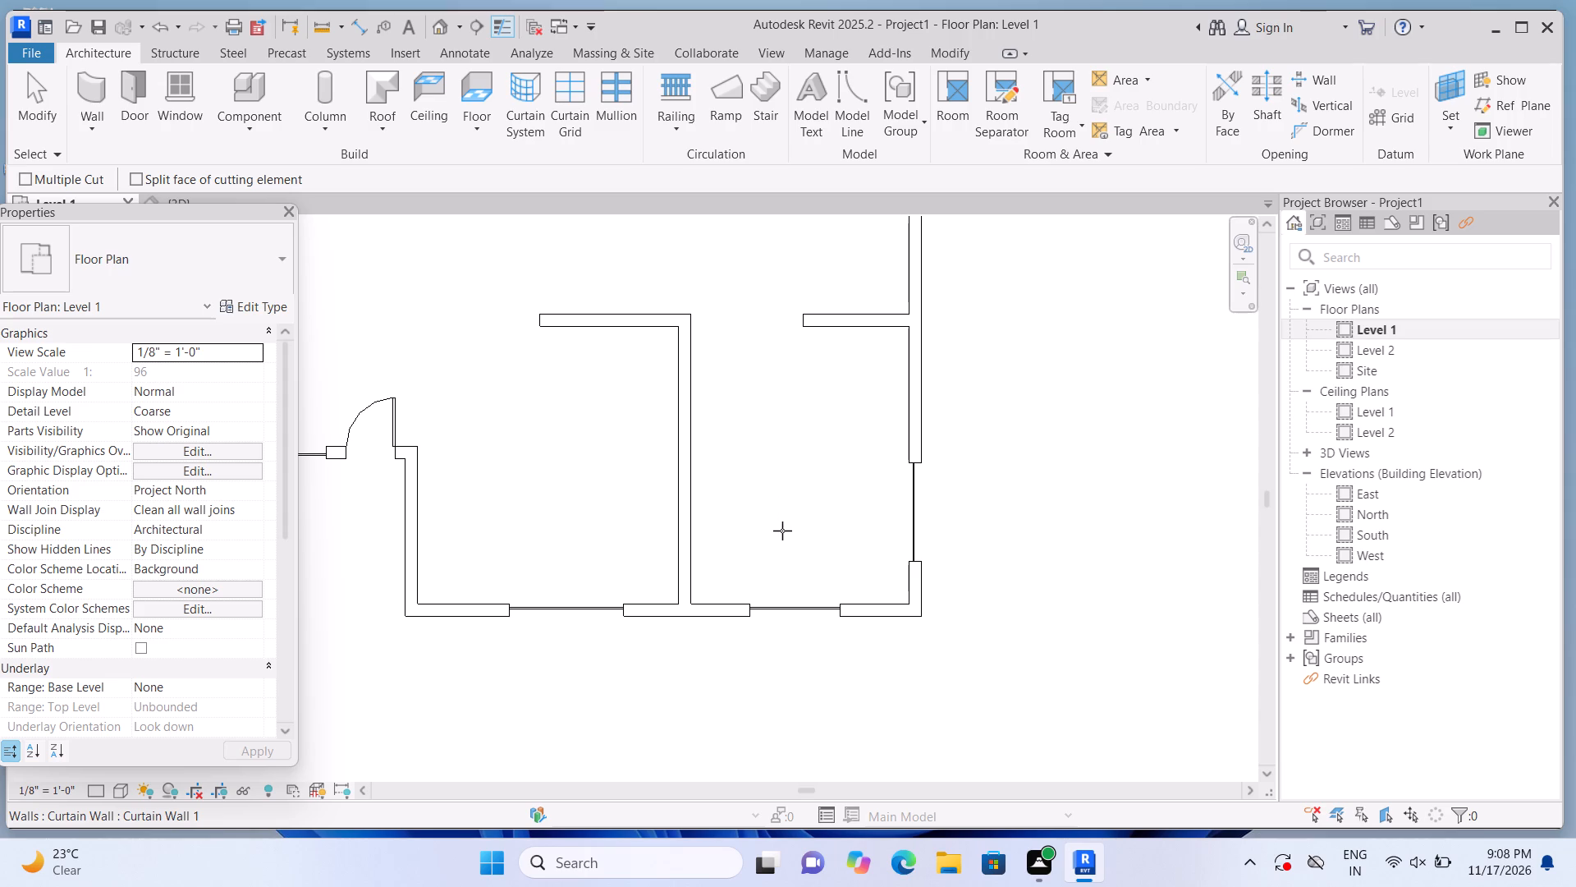
Embed a 5' 6" Curtain Wall 1 in the top outer wall, starting 1' 6" from the right wall's centreline, and cut the host wall.
{"action": "scroll", "coordinate": [823, 579], "scroll_direction": "down", "scroll_amount": 7}
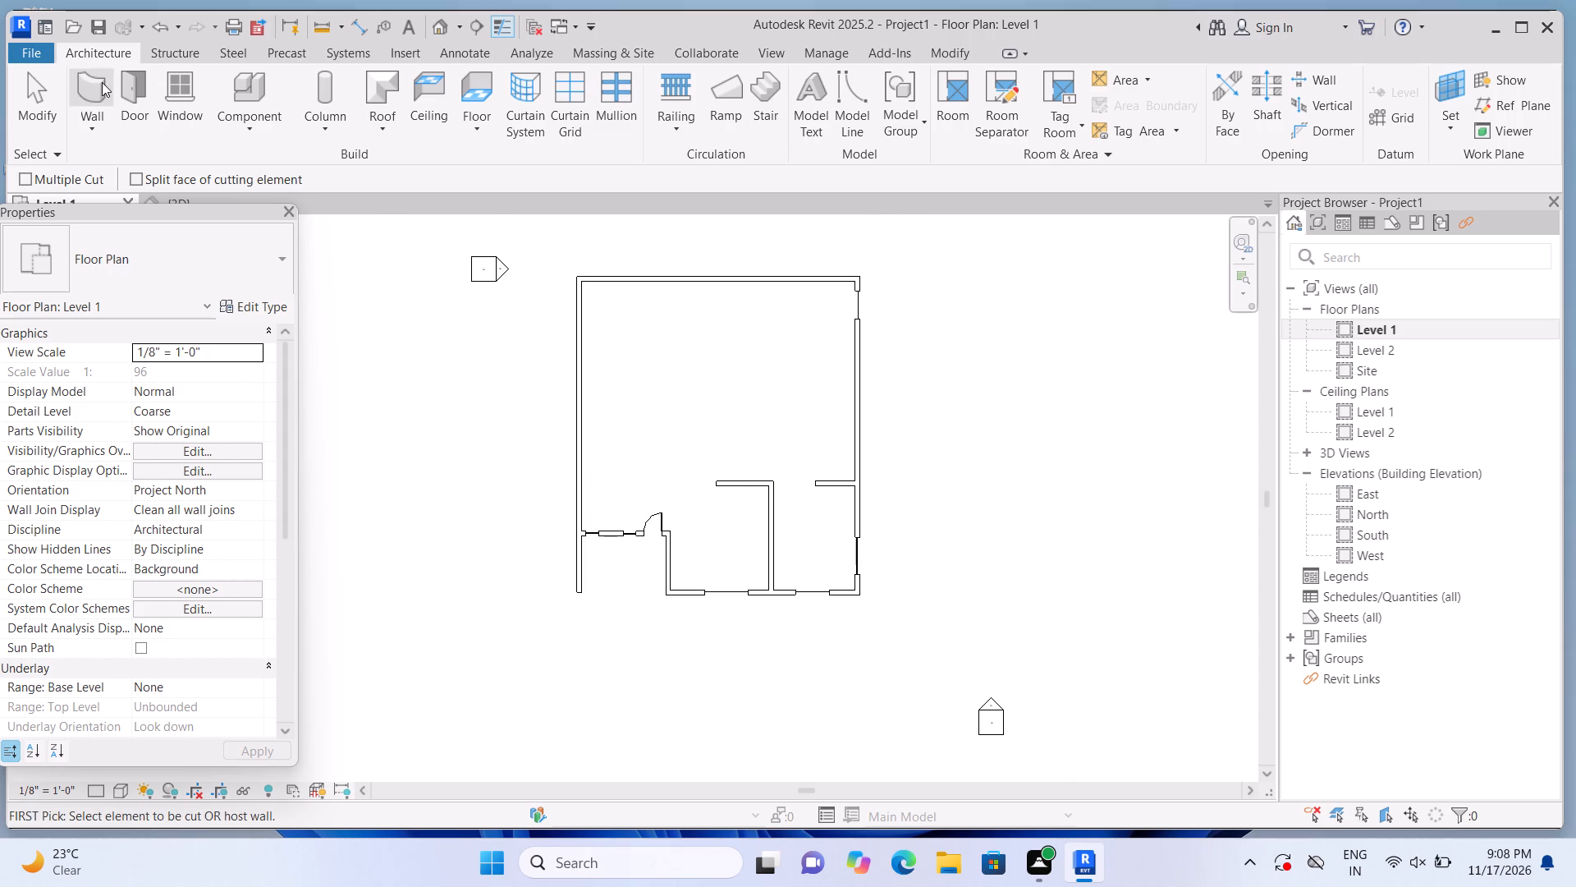
{"action": "left_click", "coordinate": [102, 82]}
{"action": "scroll", "coordinate": [1092, 207], "scroll_direction": "up", "scroll_amount": 1}
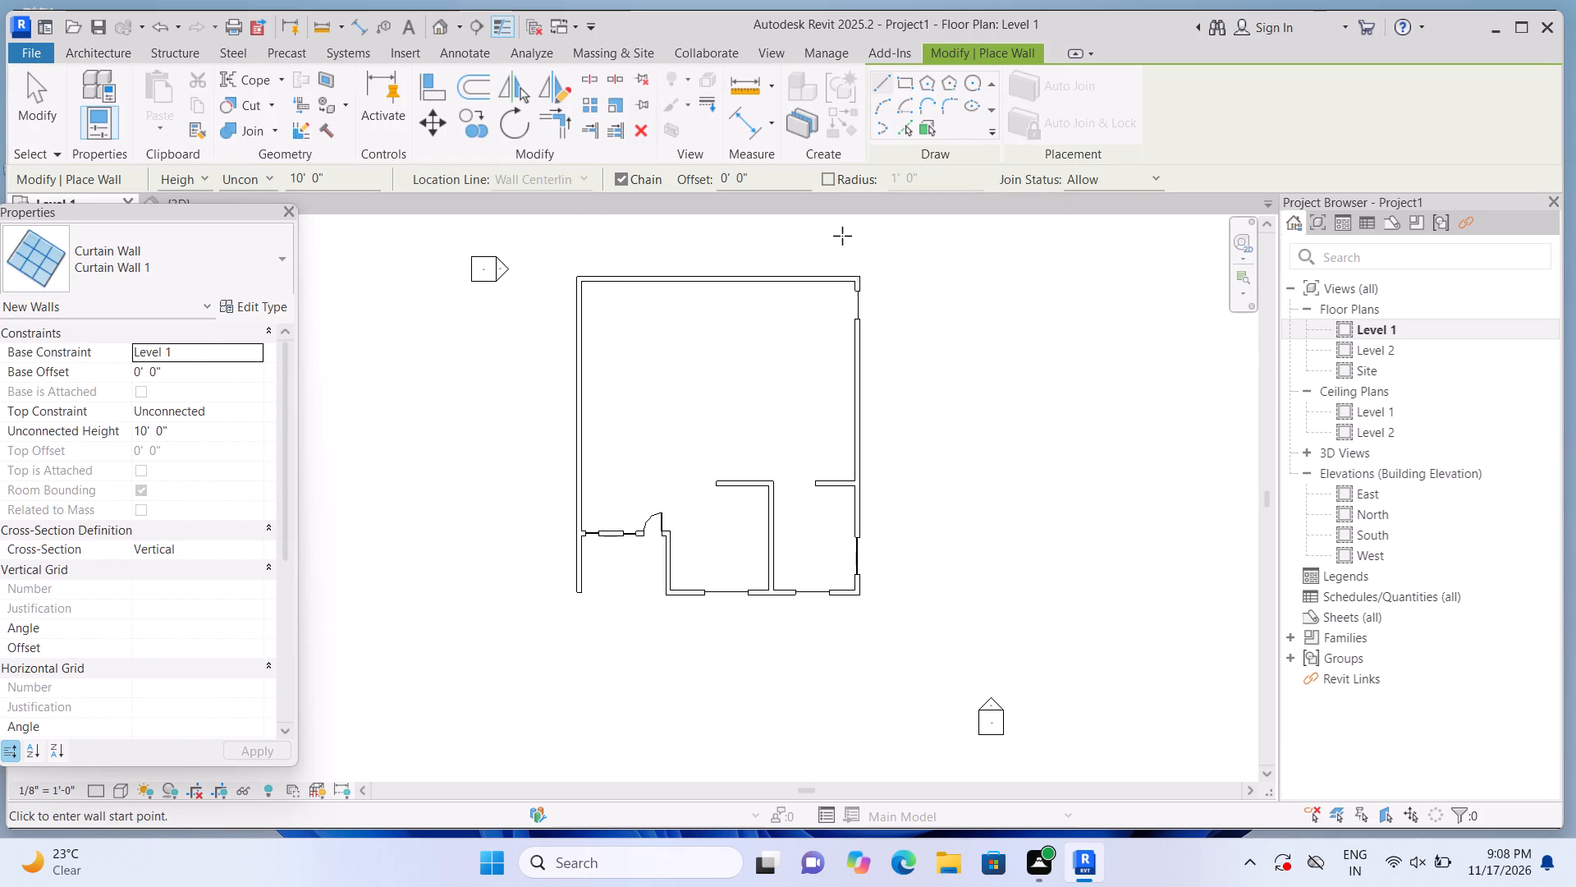
{"action": "scroll", "coordinate": [842, 237], "scroll_direction": "up", "scroll_amount": 9}
{"action": "left_click", "coordinate": [856, 319]}
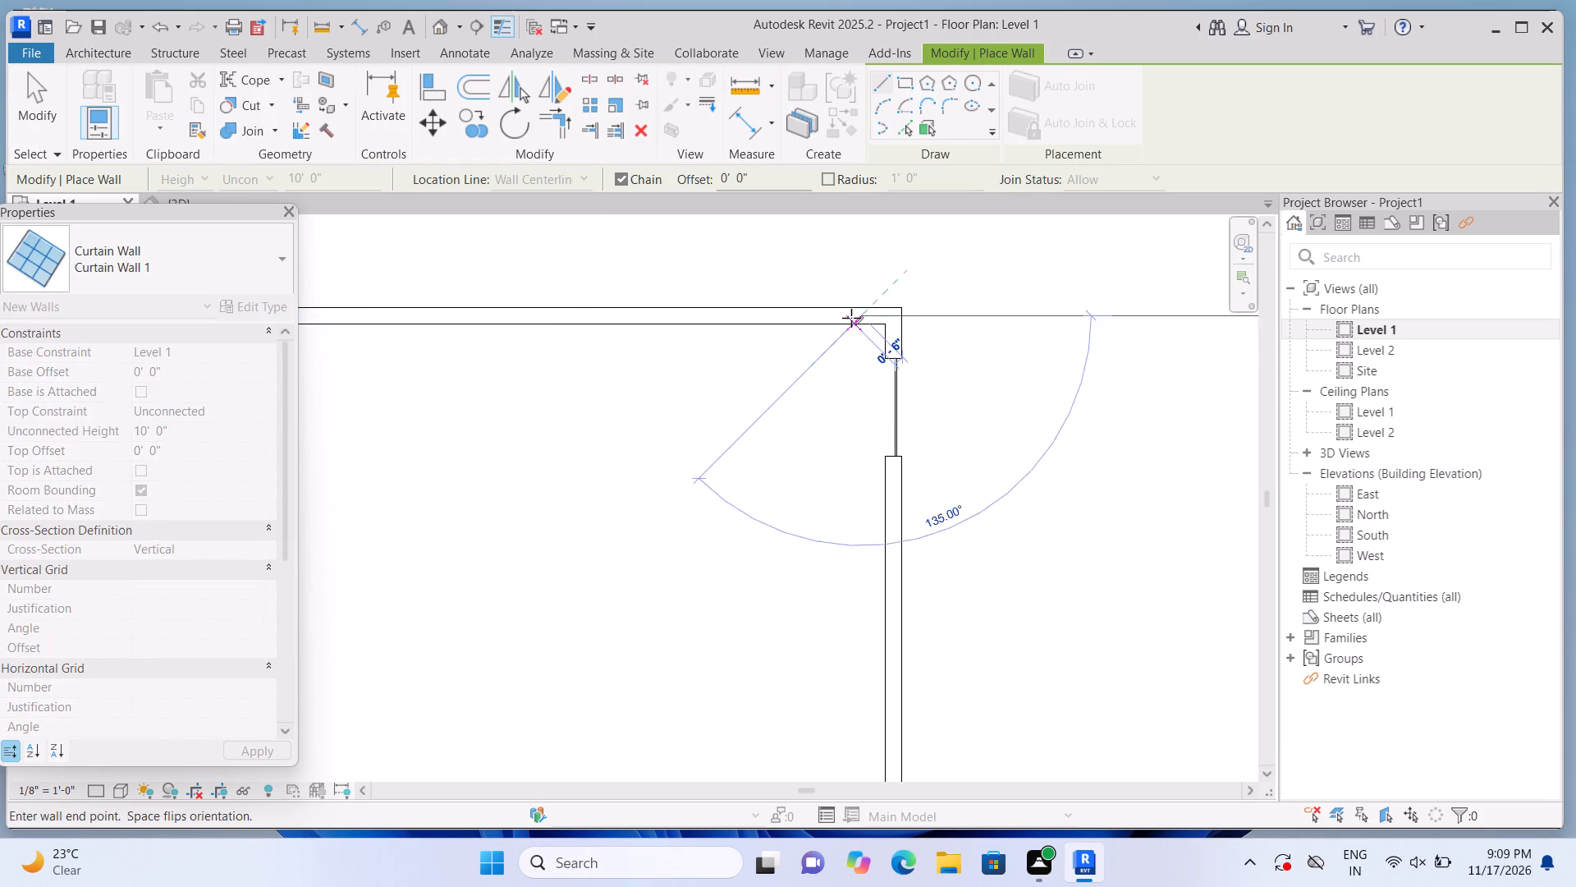
{"action": "left_click", "coordinate": [740, 315]}
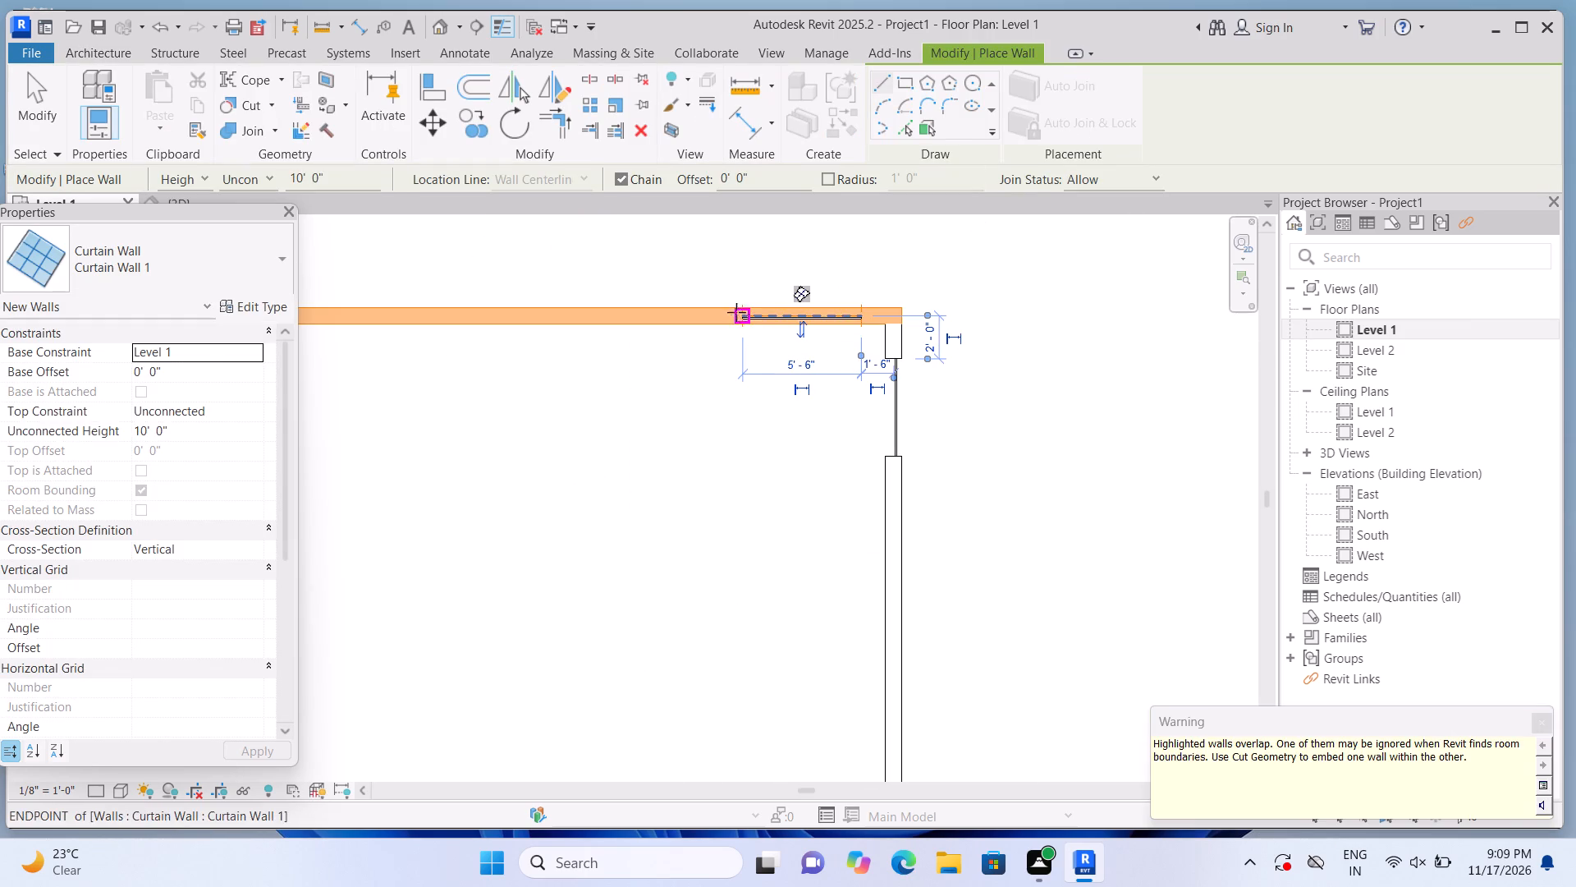
{"action": "left_click", "coordinate": [277, 101]}
{"action": "left_click", "coordinate": [267, 97]}
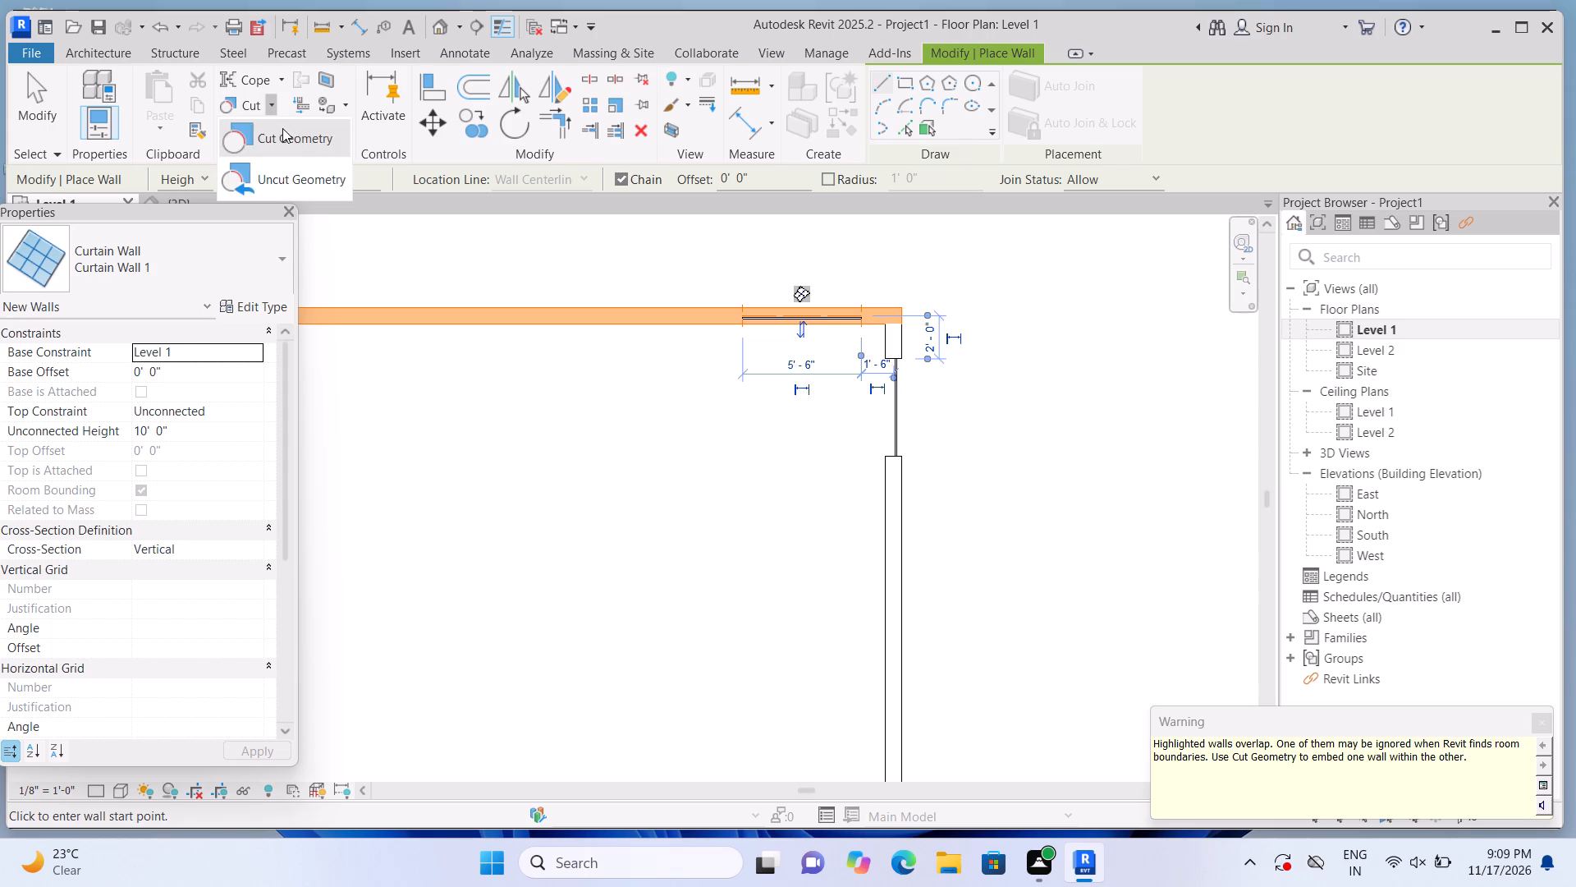
{"action": "left_click", "coordinate": [283, 129]}
{"action": "left_click", "coordinate": [570, 307]}
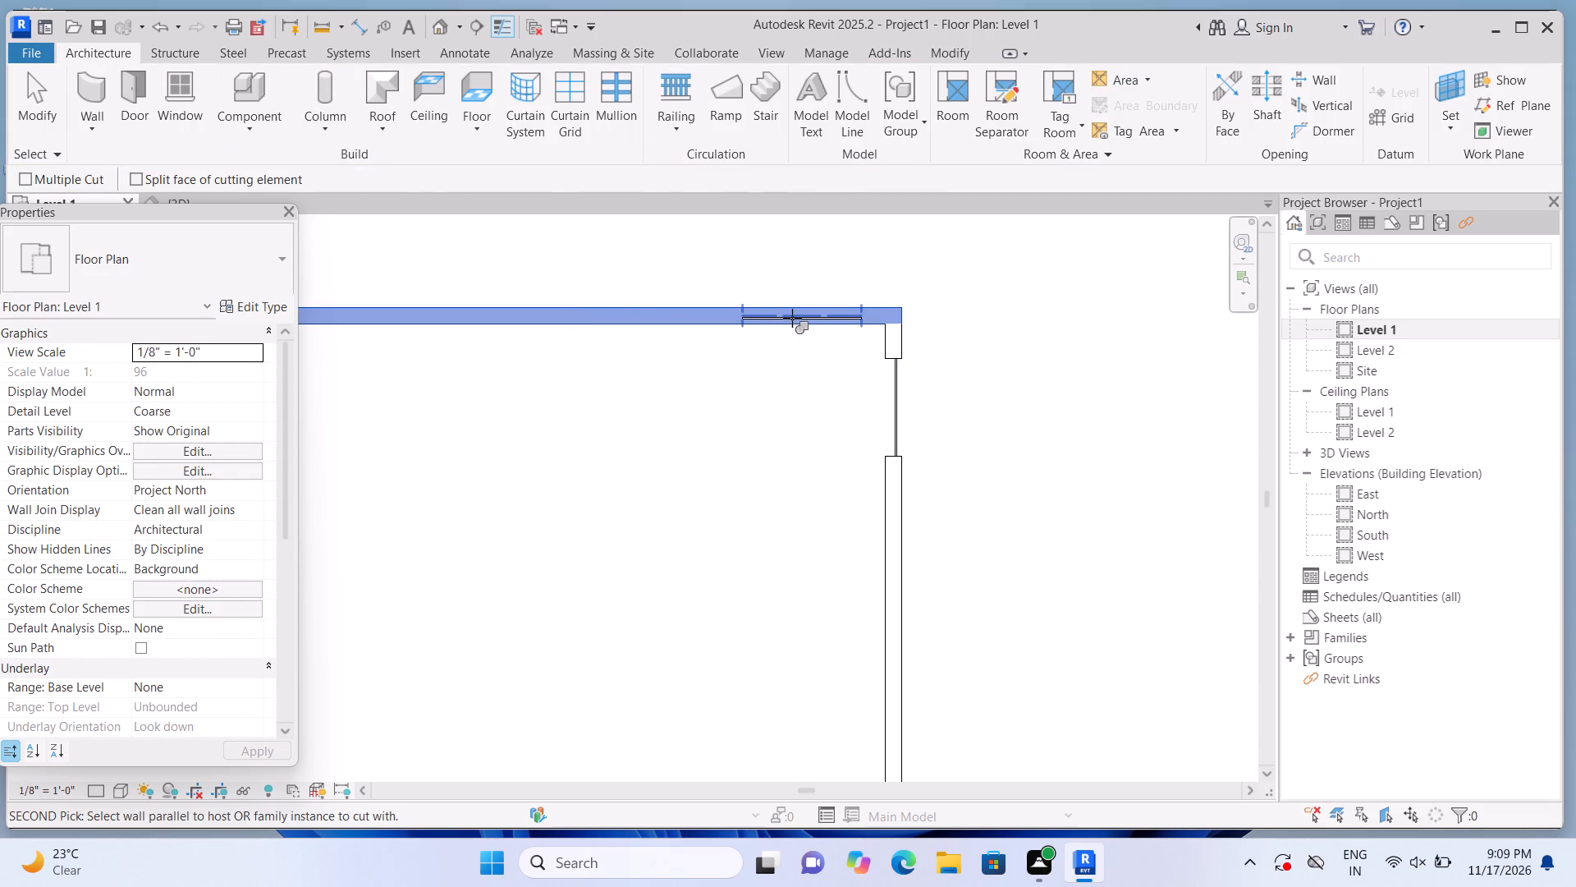
{"action": "left_click", "coordinate": [792, 318]}
Embed another Curtain Wall 1 in the top outer wall, starting just inside its left corner, and cut the host wall with it.
{"action": "scroll", "coordinate": [832, 300], "scroll_direction": "down", "scroll_amount": 6}
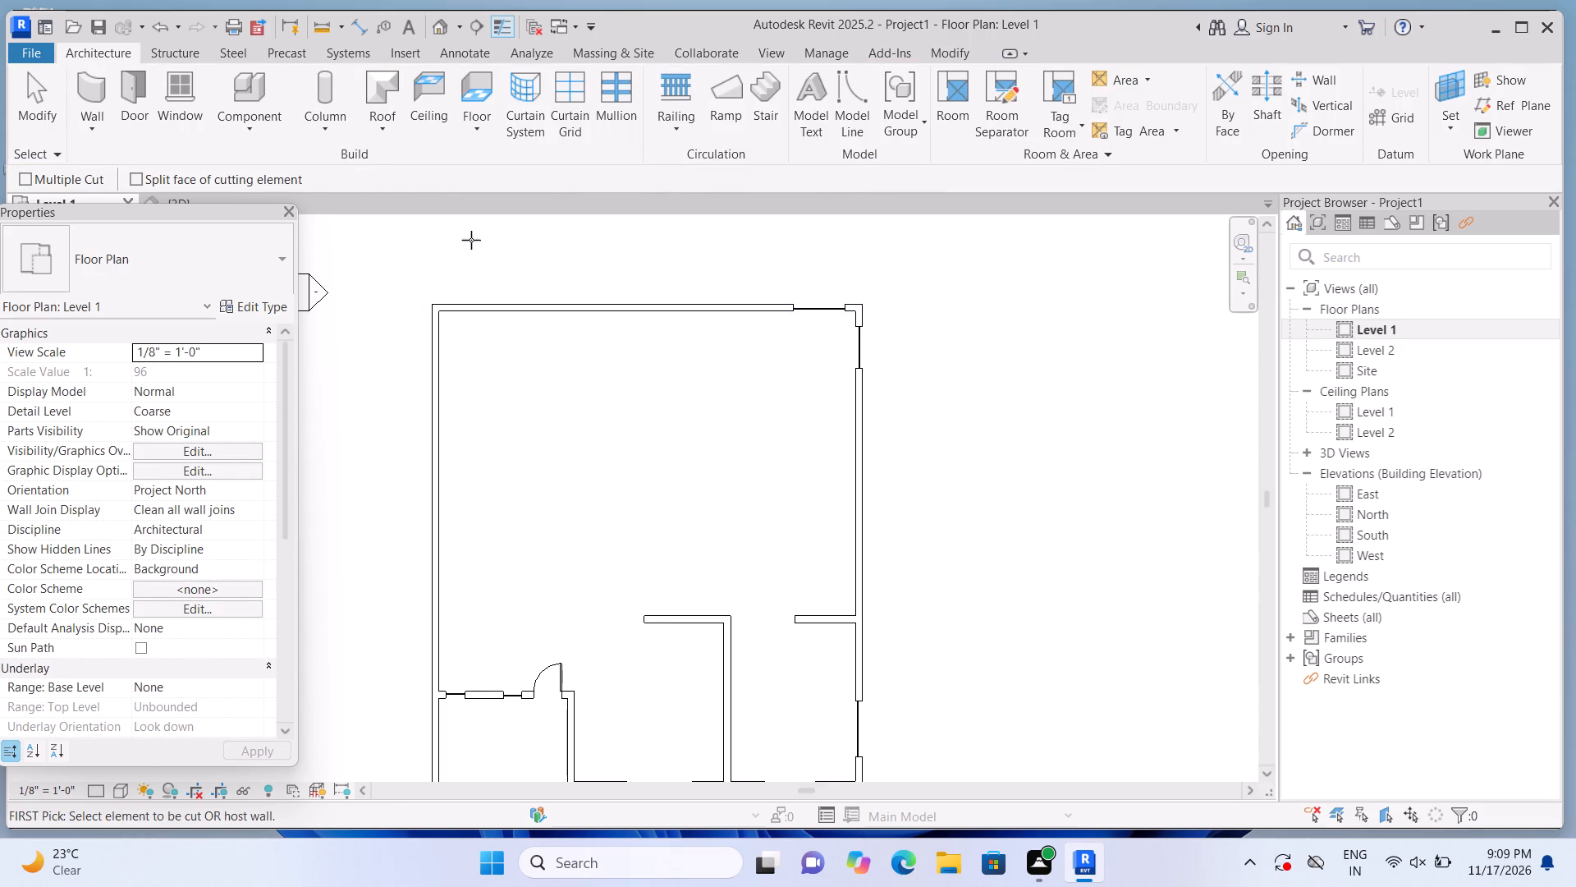
{"action": "left_click", "coordinate": [101, 91]}
{"action": "scroll", "coordinate": [437, 325], "scroll_direction": "up", "scroll_amount": 2}
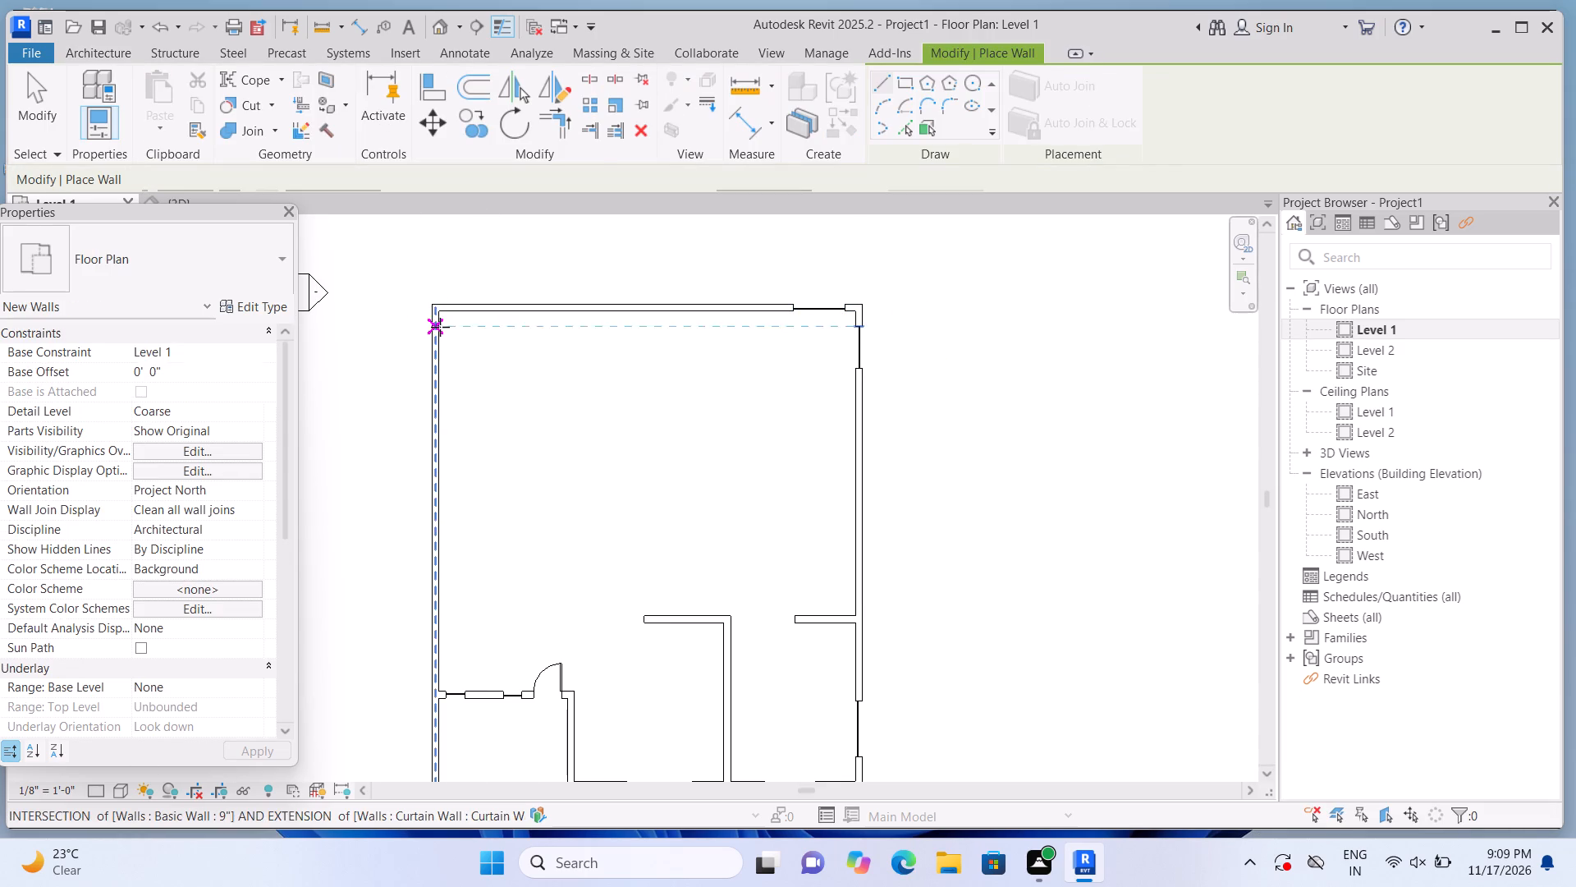
{"action": "scroll", "coordinate": [440, 327], "scroll_direction": "up", "scroll_amount": 5}
{"action": "left_click", "coordinate": [451, 282]}
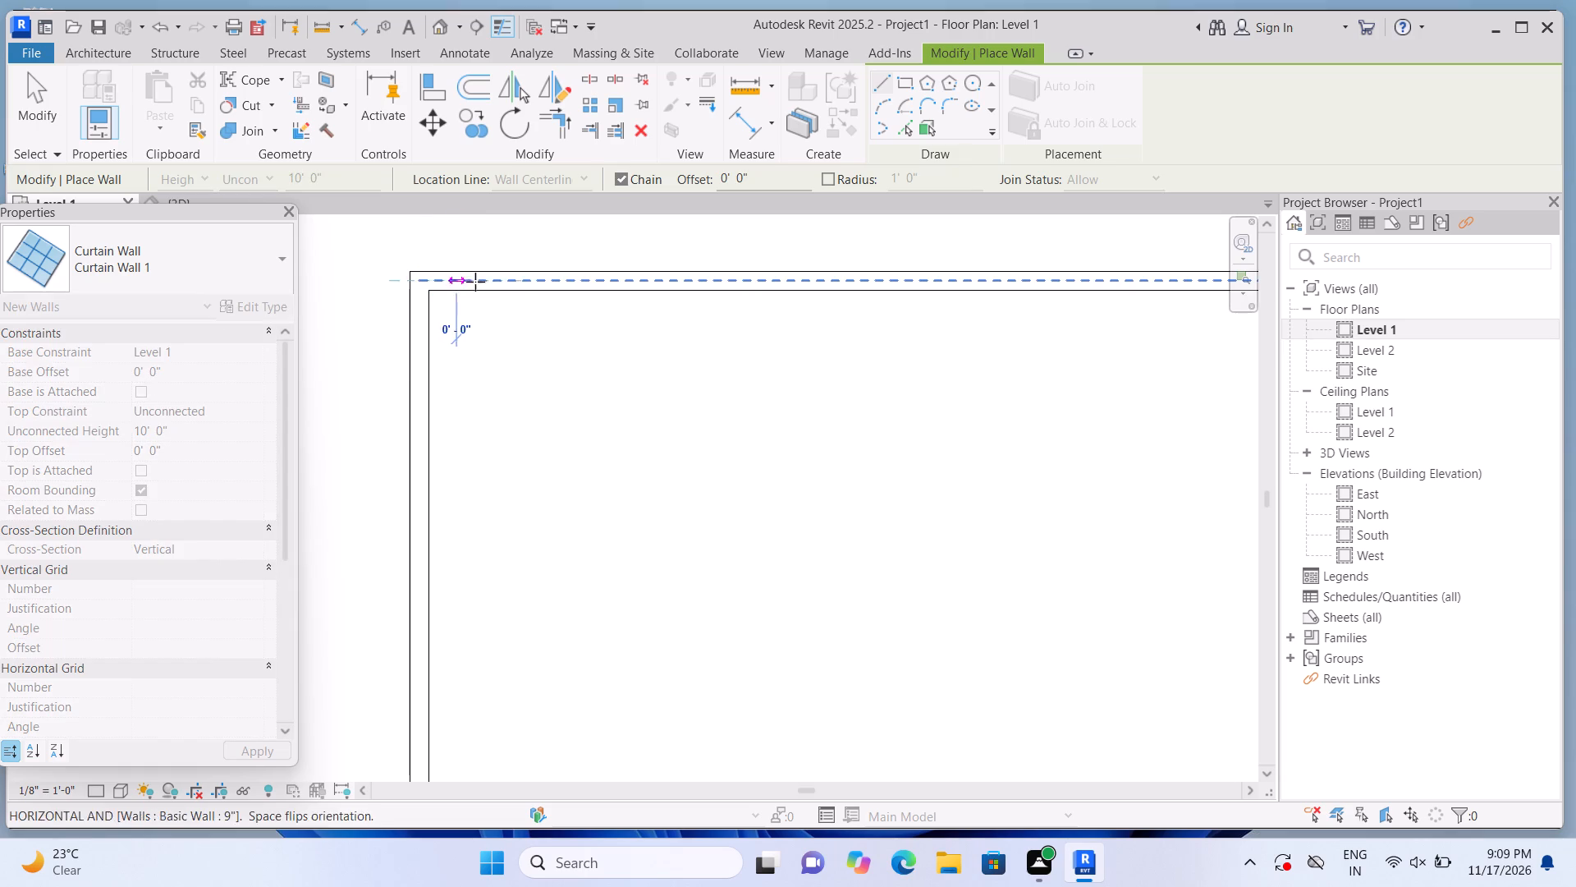
{"action": "left_click", "coordinate": [580, 287]}
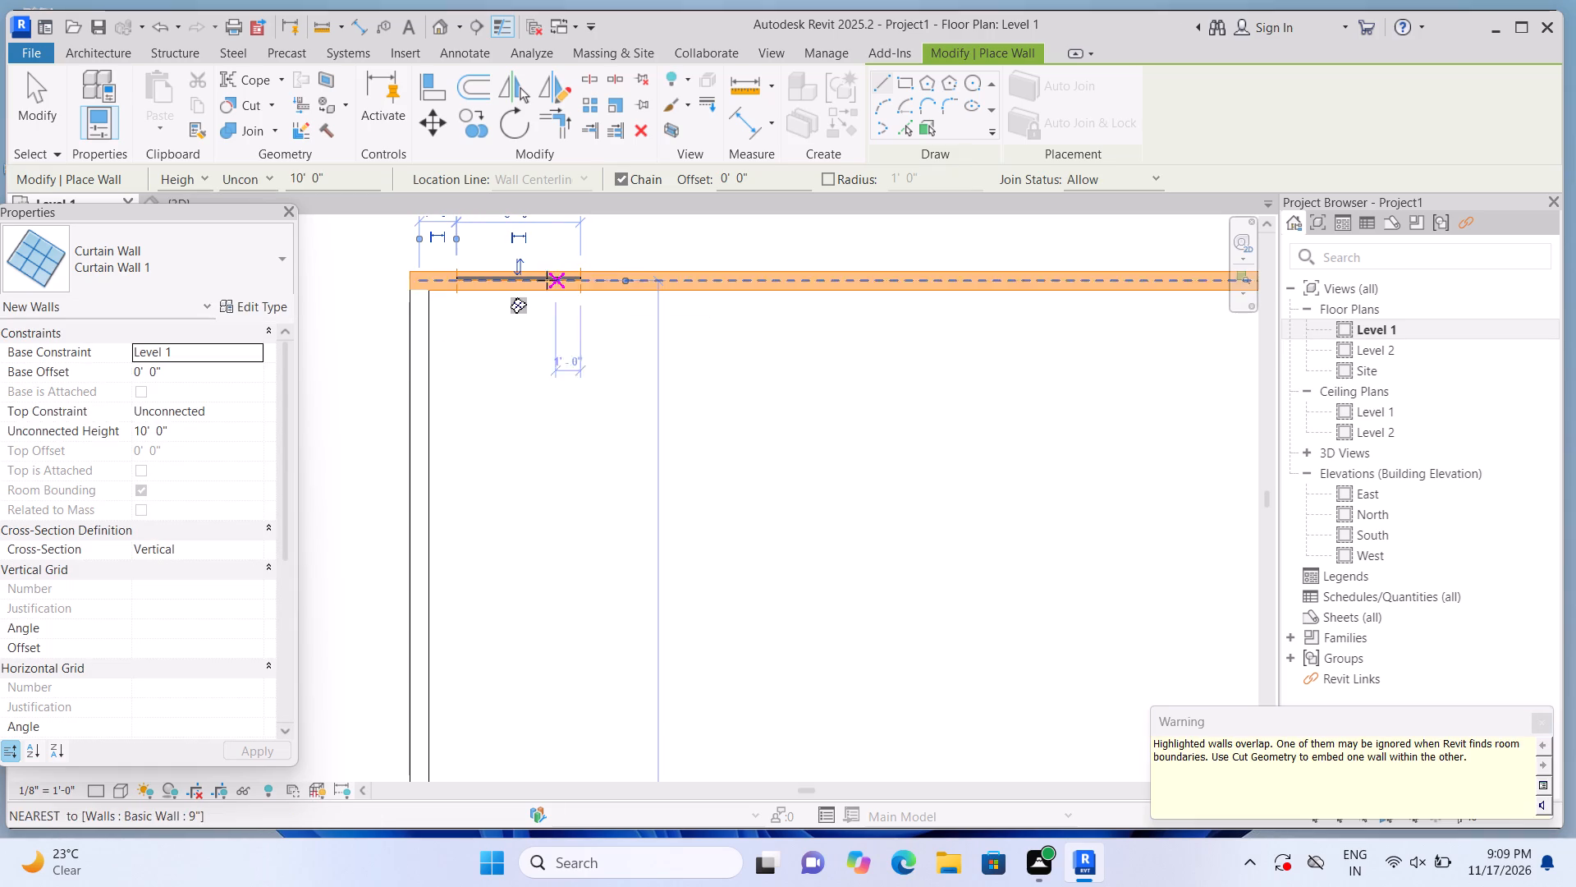
{"action": "left_click", "coordinate": [268, 105]}
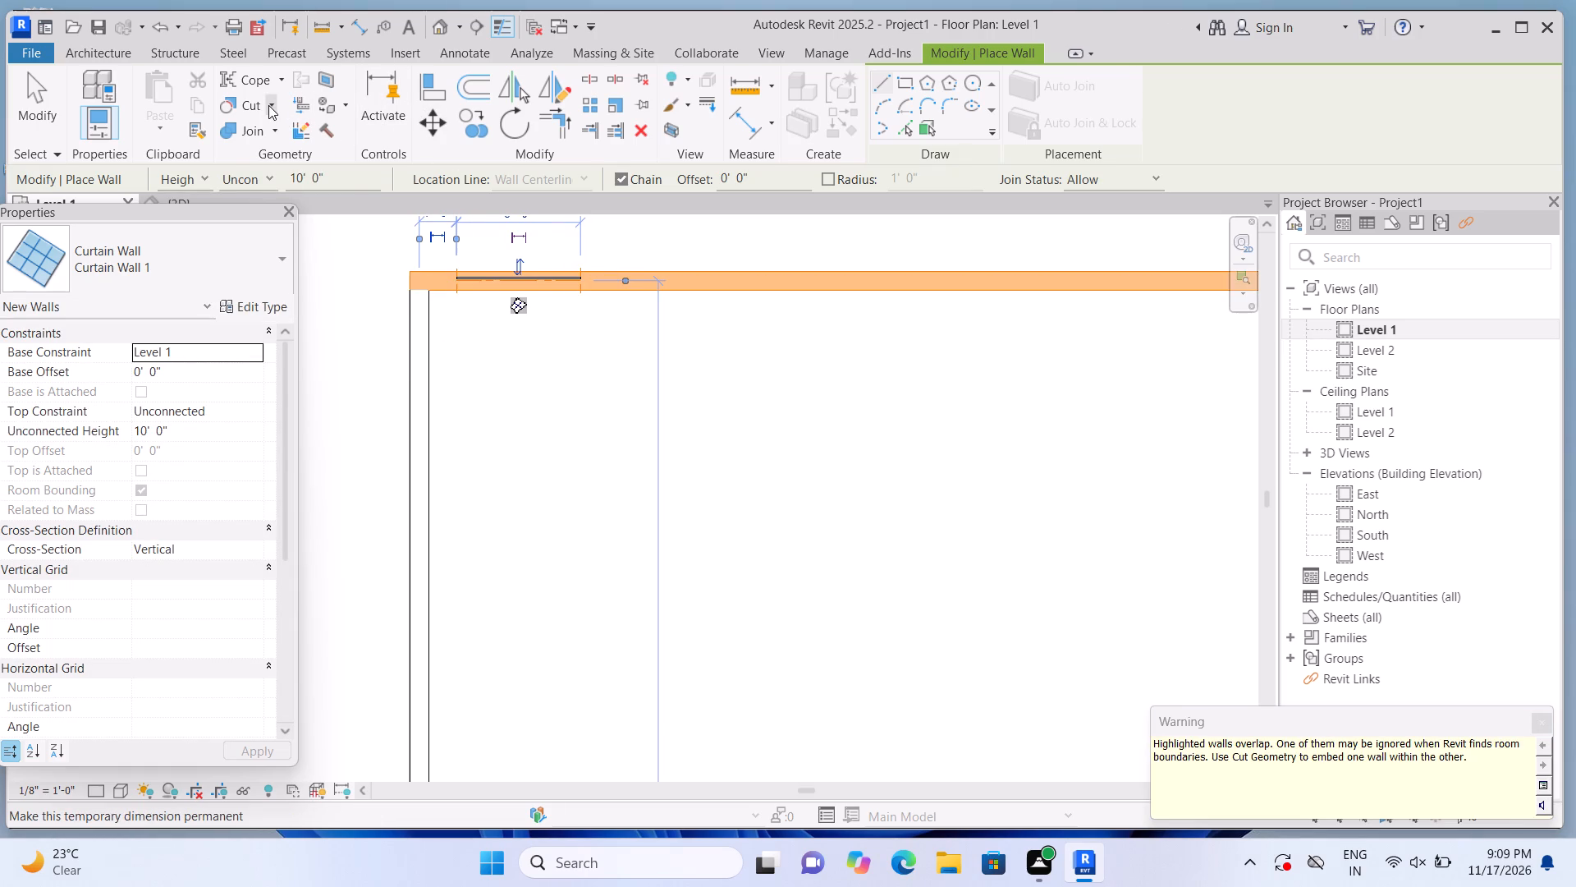
{"action": "left_click", "coordinate": [284, 136]}
{"action": "left_click", "coordinate": [650, 274]}
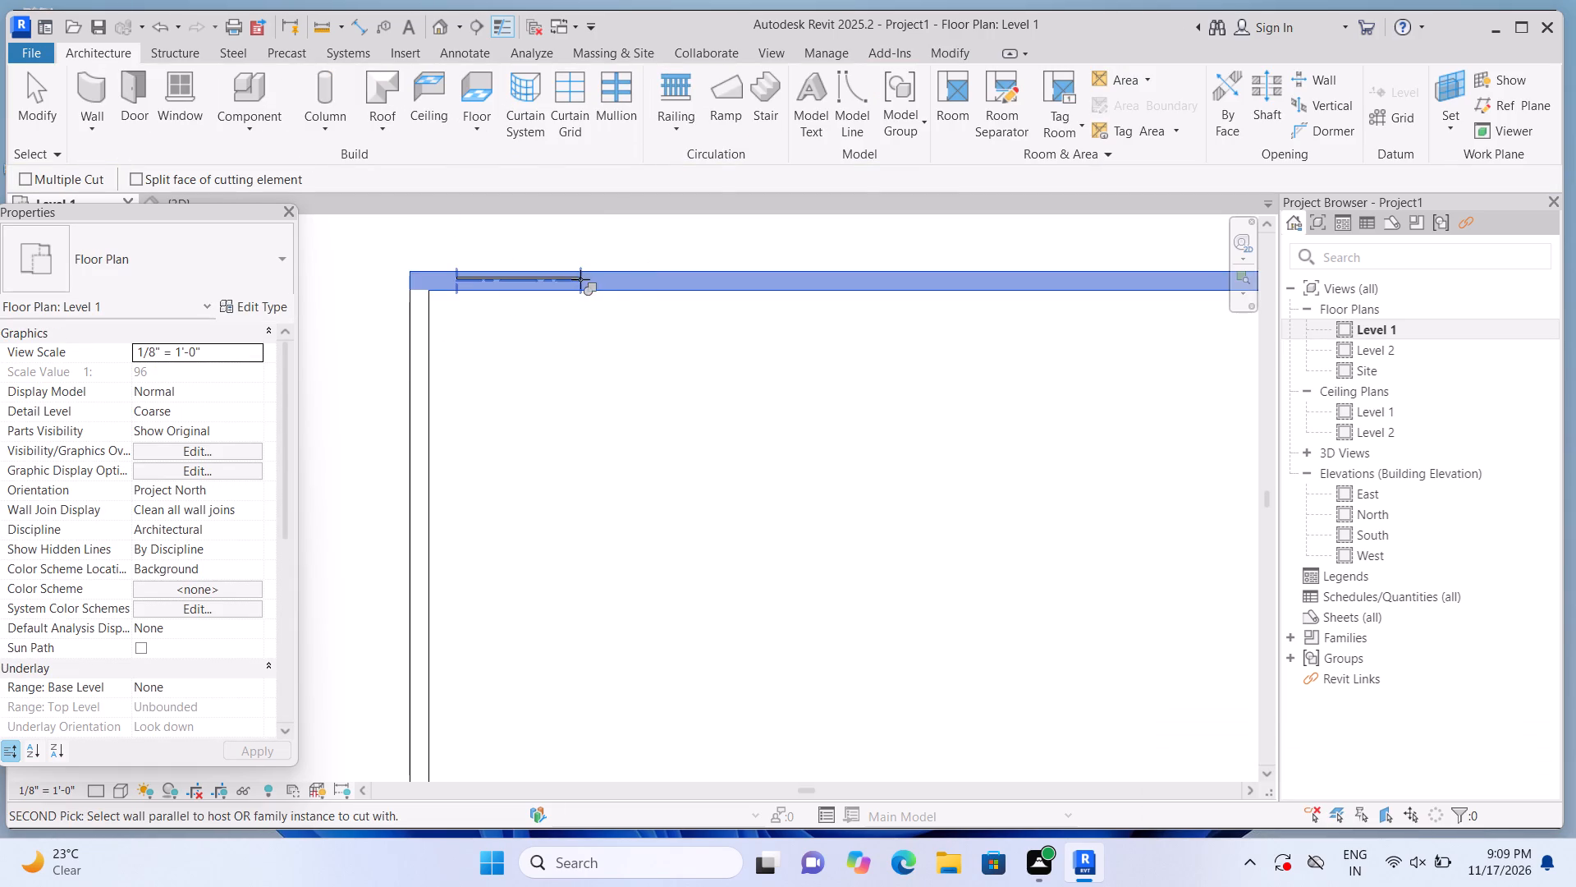
{"action": "left_click", "coordinate": [529, 279]}
Embed a 7' 6" Curtain Wall 1 in the left outer wall, starting 2' 0" below the top wall's centreline, and cut the host wall.
{"action": "scroll", "coordinate": [511, 264], "scroll_direction": "down", "scroll_amount": 8}
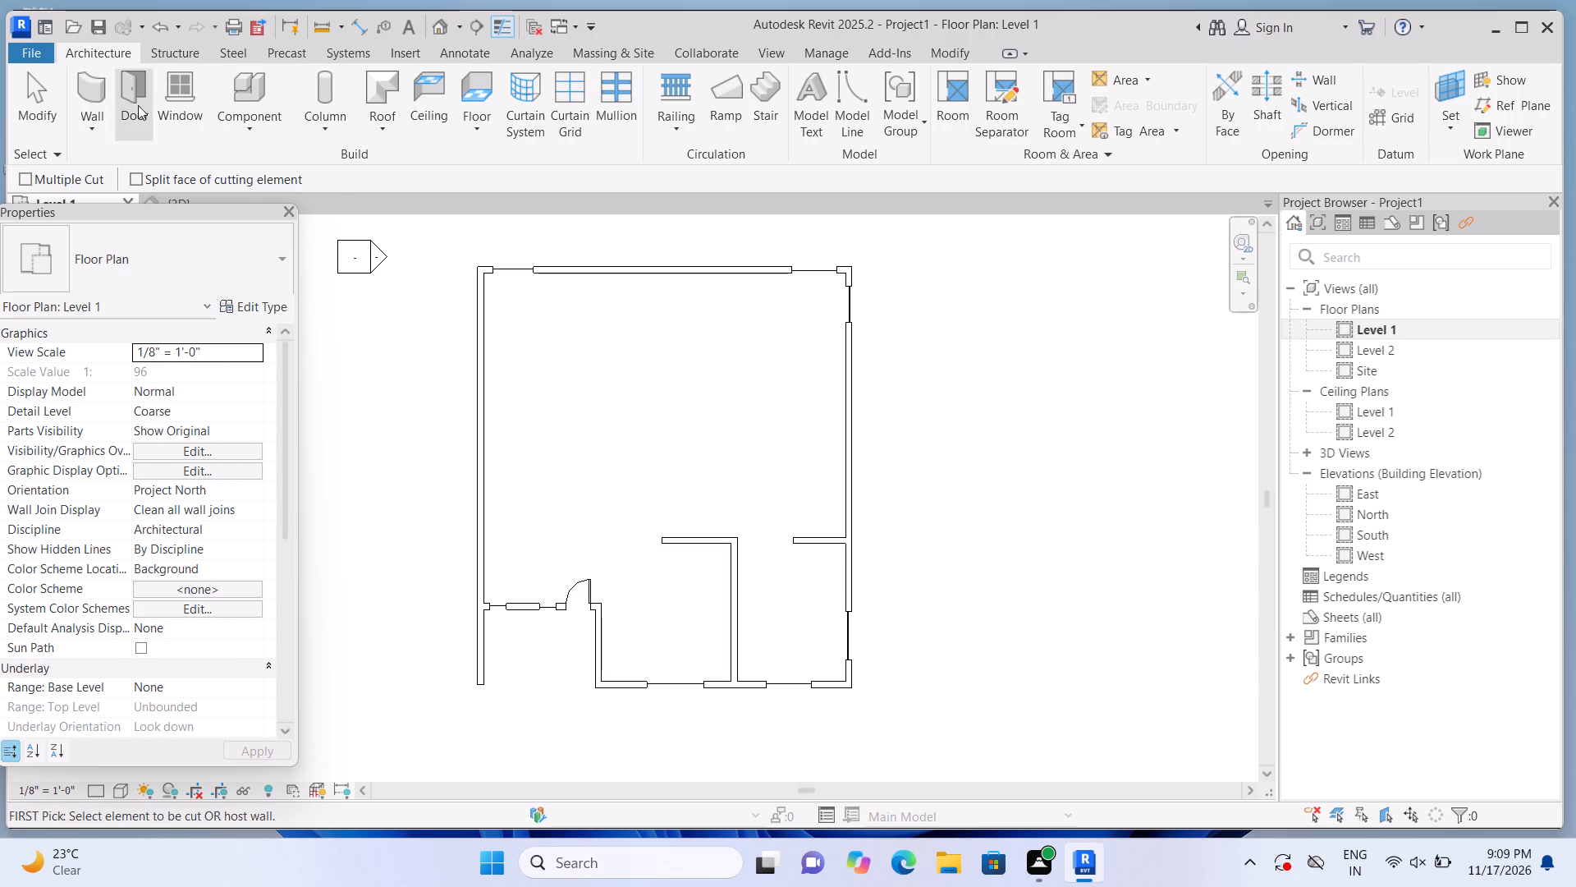
{"action": "left_click", "coordinate": [98, 99]}
{"action": "scroll", "coordinate": [506, 298], "scroll_direction": "up", "scroll_amount": 2}
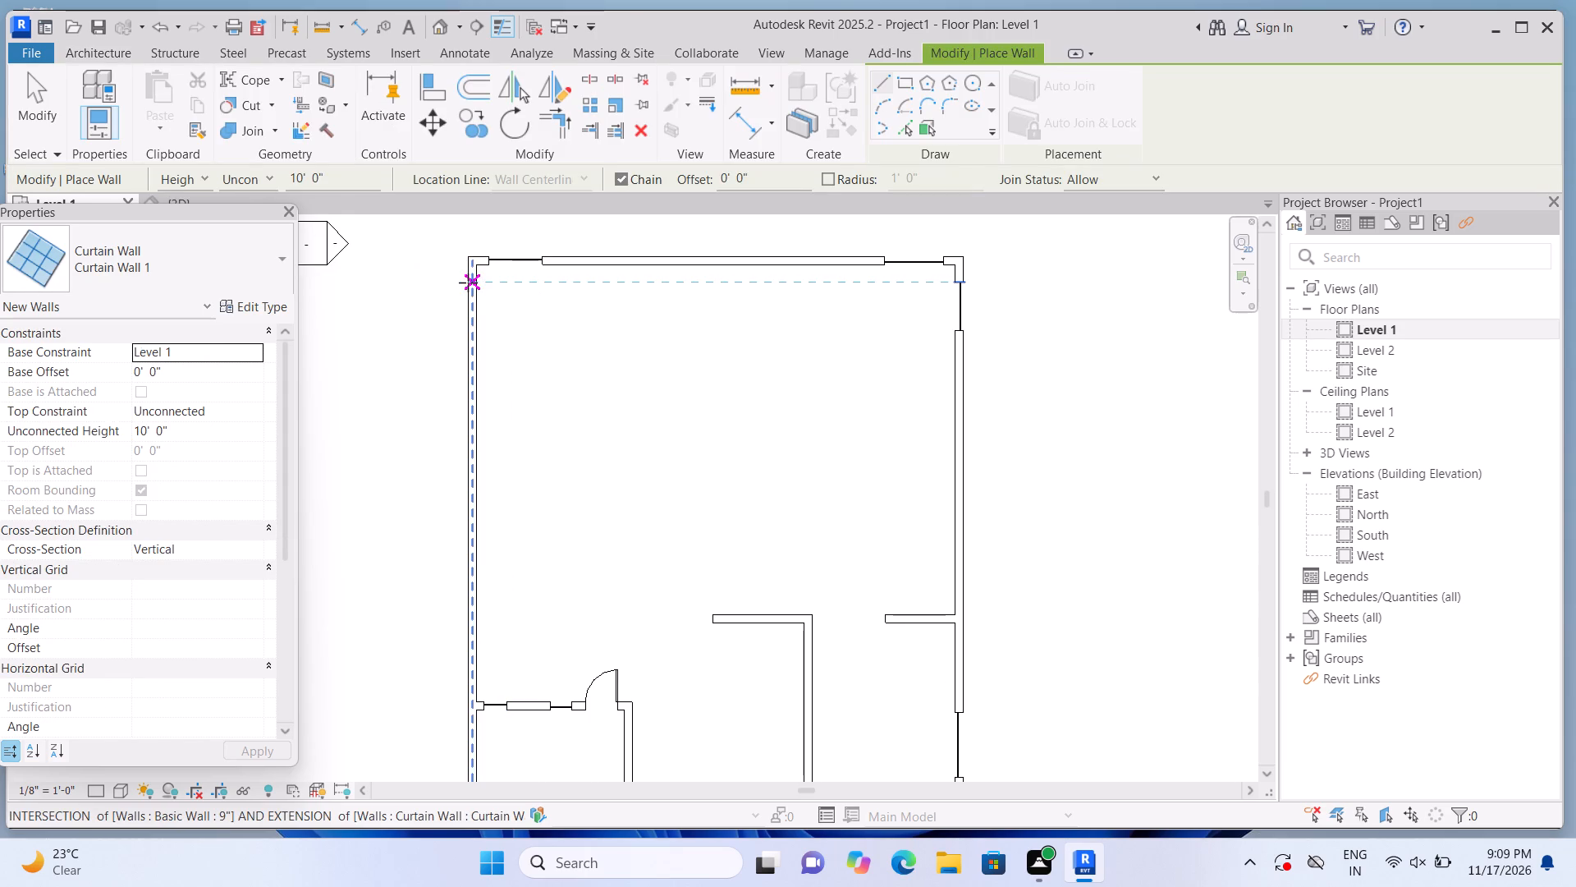
{"action": "left_click", "coordinate": [468, 281]}
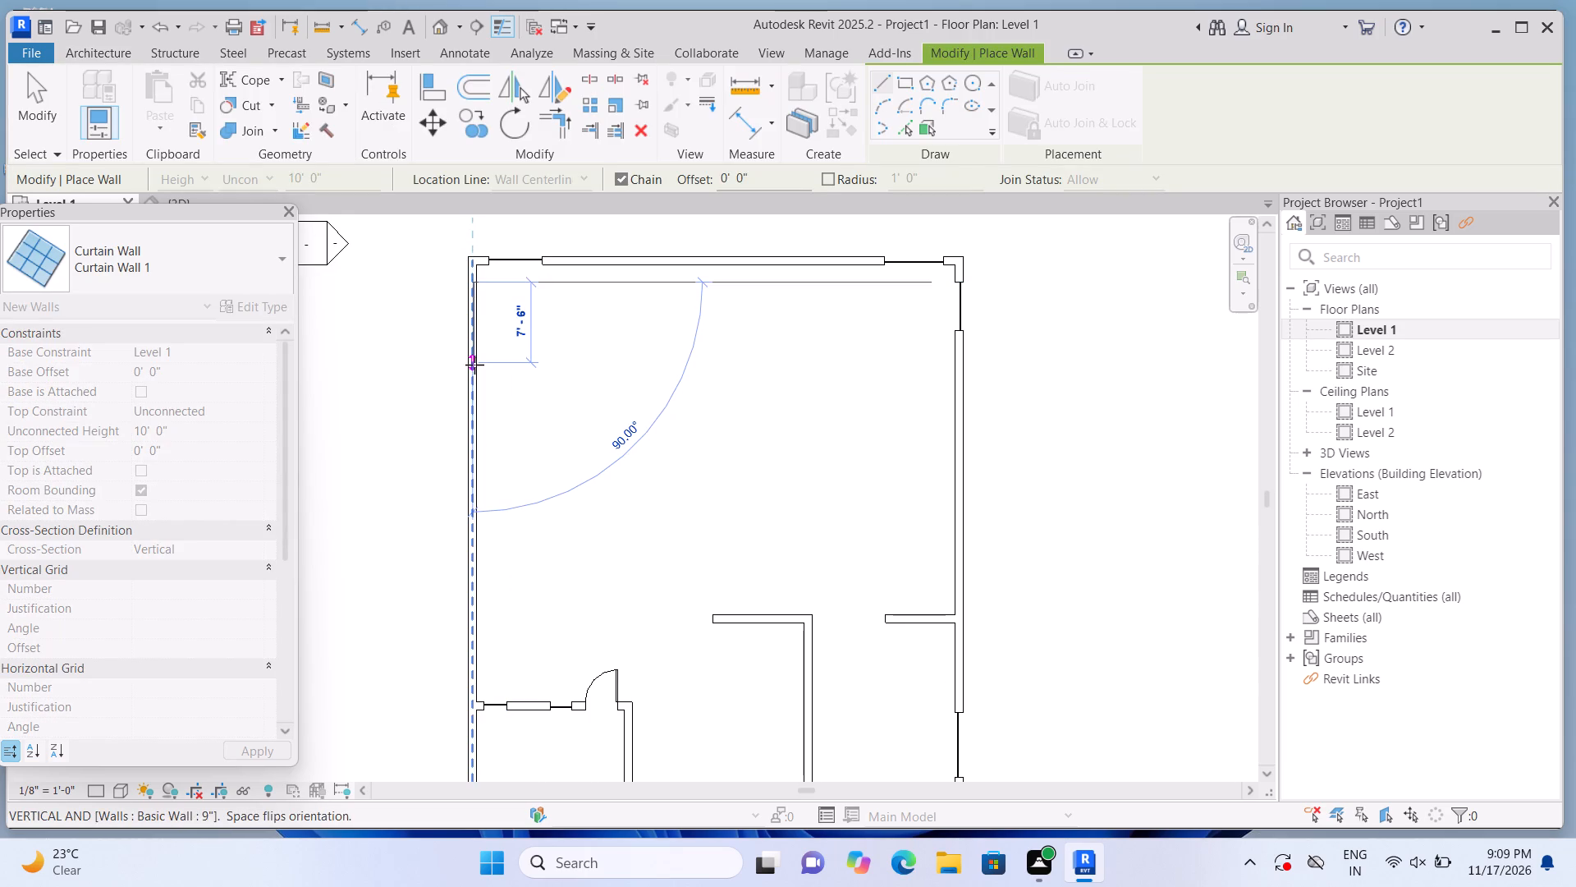
{"action": "left_click", "coordinate": [474, 365]}
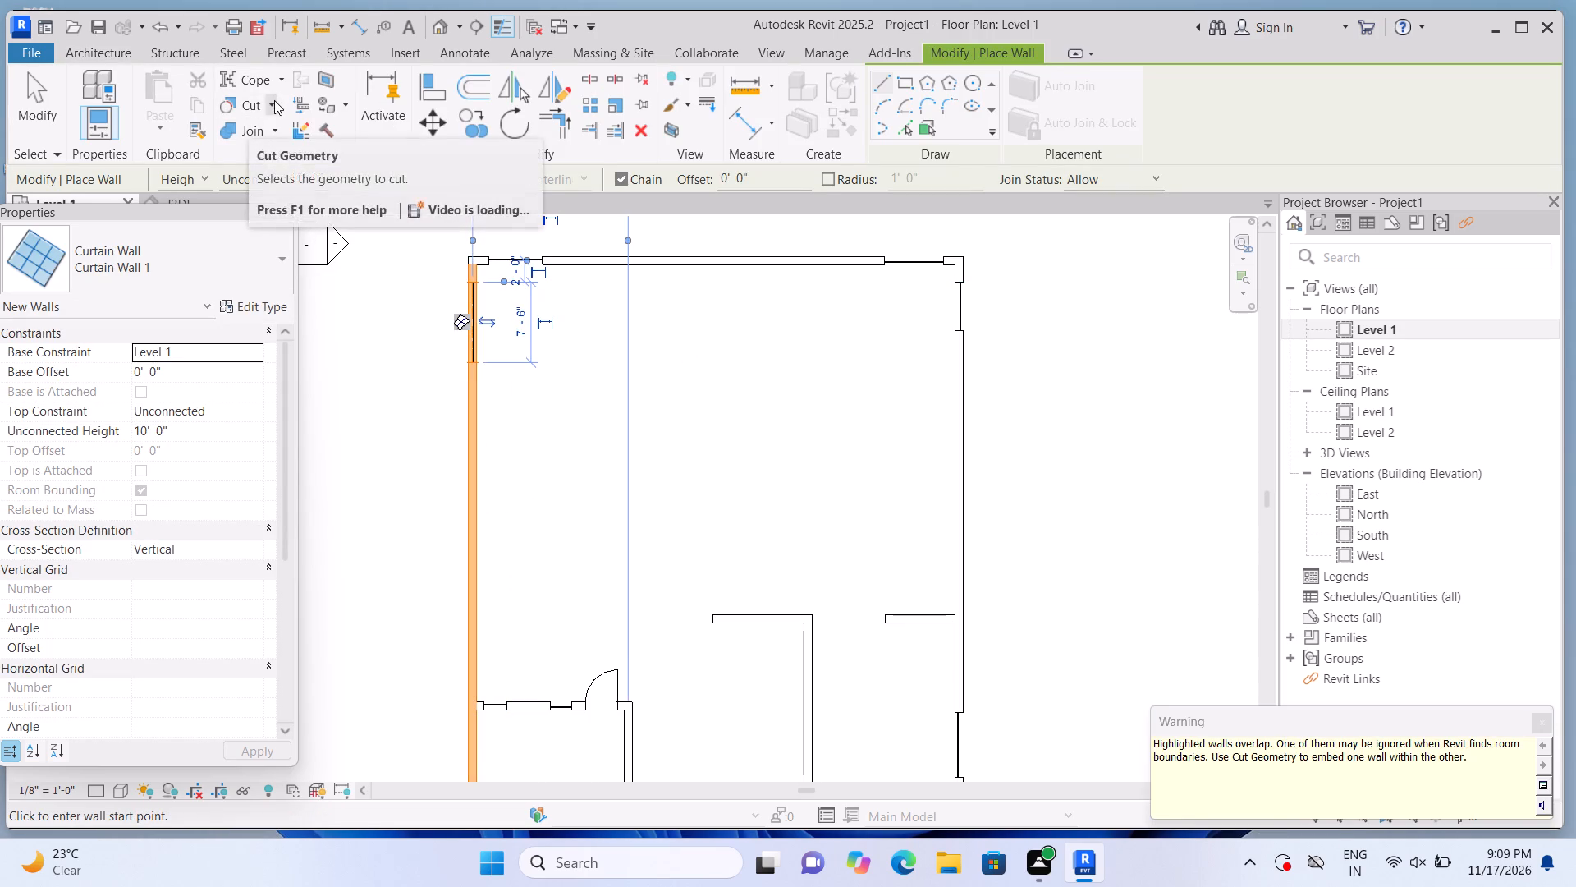
{"action": "left_click", "coordinate": [273, 101]}
{"action": "left_click", "coordinate": [279, 138]}
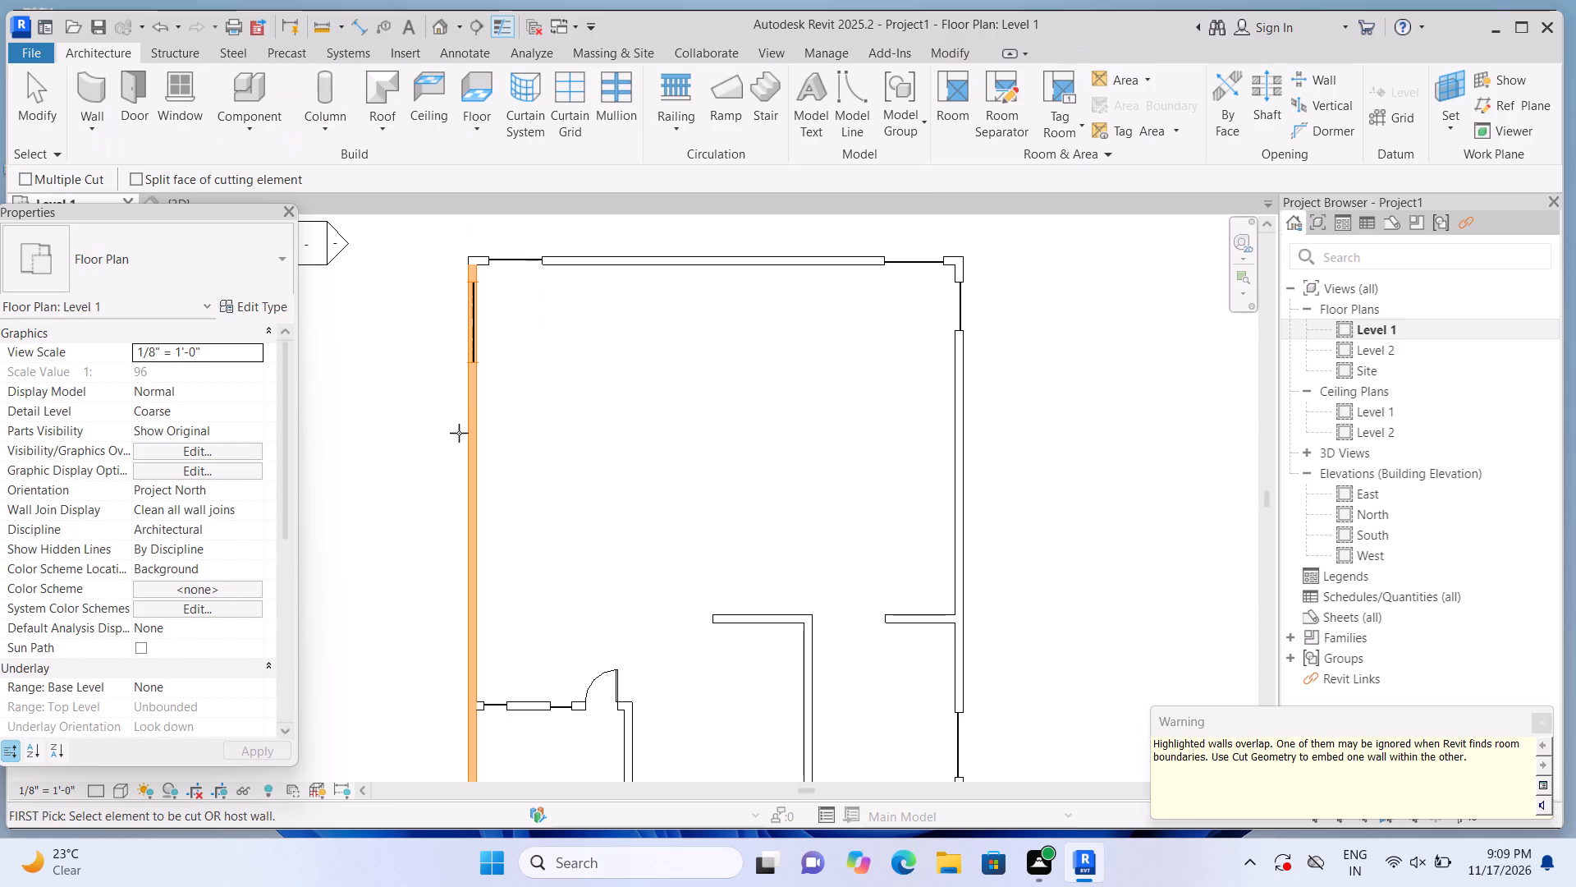
{"action": "left_click", "coordinate": [472, 440]}
{"action": "left_click", "coordinate": [471, 330]}
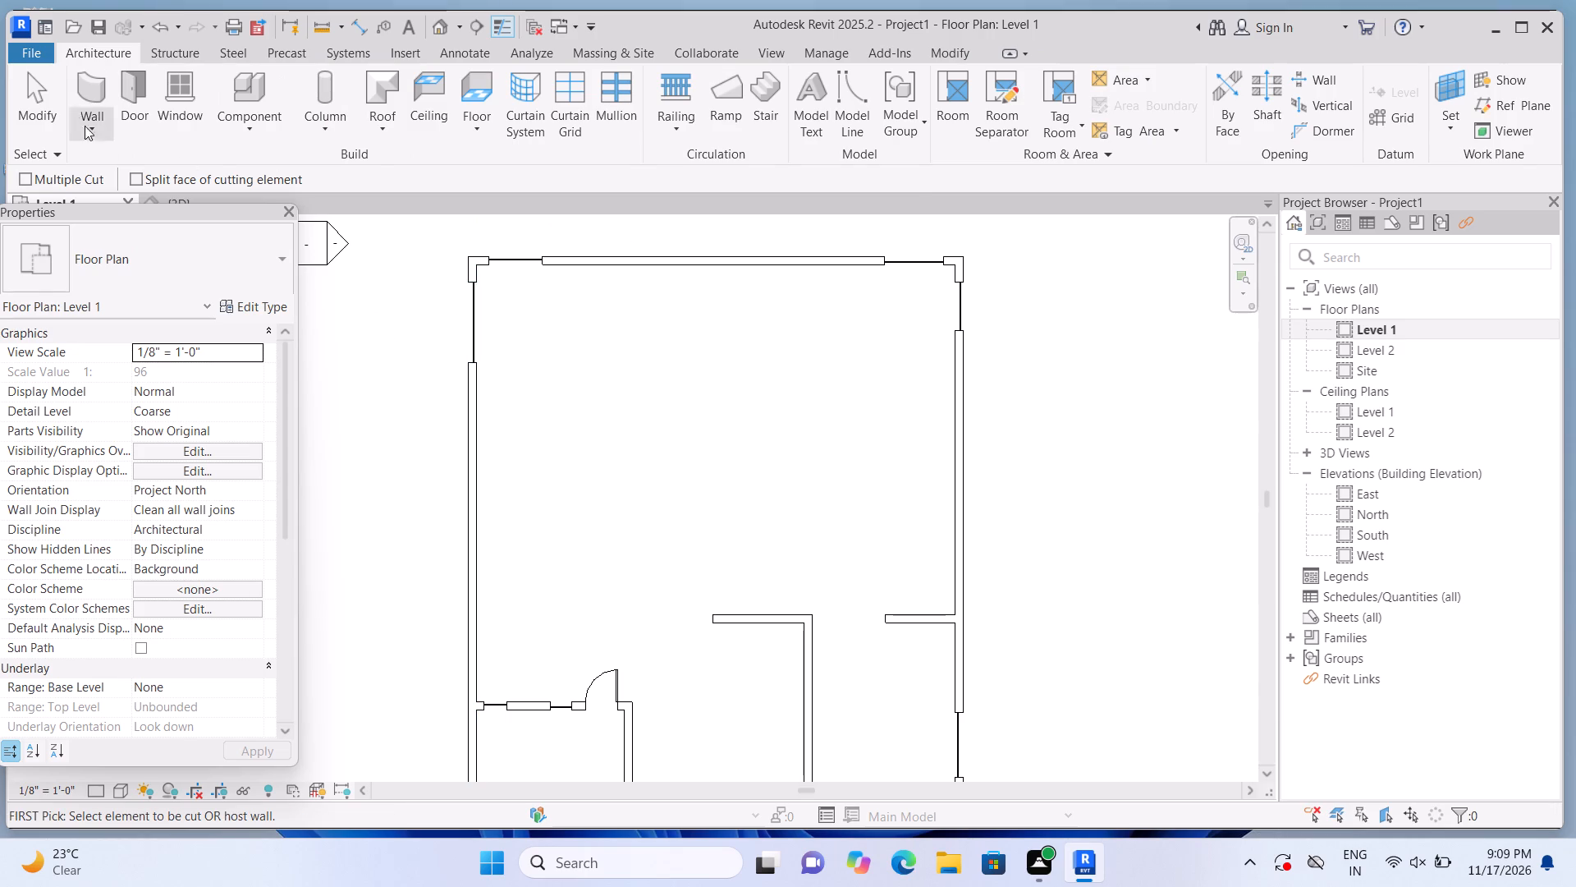
Embed a 5' 9" Curtain Wall 1 in the left outer wall, starting 2' 0" above the porch wall's centreline, and cut the host wall.
{"action": "left_click", "coordinate": [77, 99]}
{"action": "scroll", "coordinate": [211, 254], "scroll_direction": "down", "scroll_amount": 2}
{"action": "scroll", "coordinate": [291, 451], "scroll_direction": "down", "scroll_amount": 3}
{"action": "scroll", "coordinate": [390, 588], "scroll_direction": "down", "scroll_amount": 3}
{"action": "scroll", "coordinate": [394, 633], "scroll_direction": "up", "scroll_amount": 7}
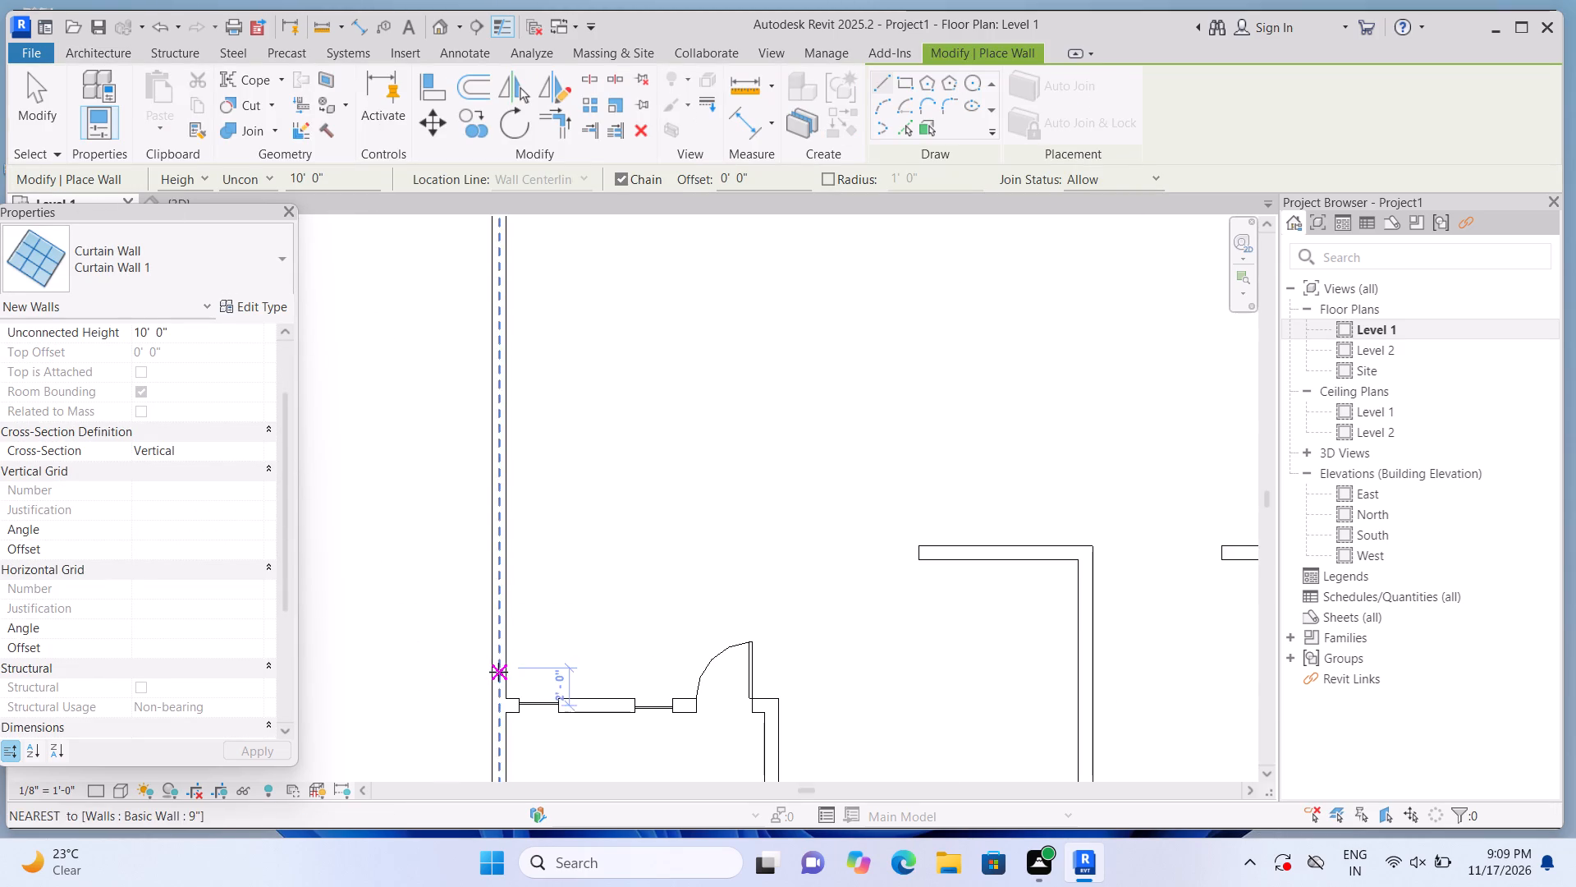
{"action": "left_click", "coordinate": [498, 672]}
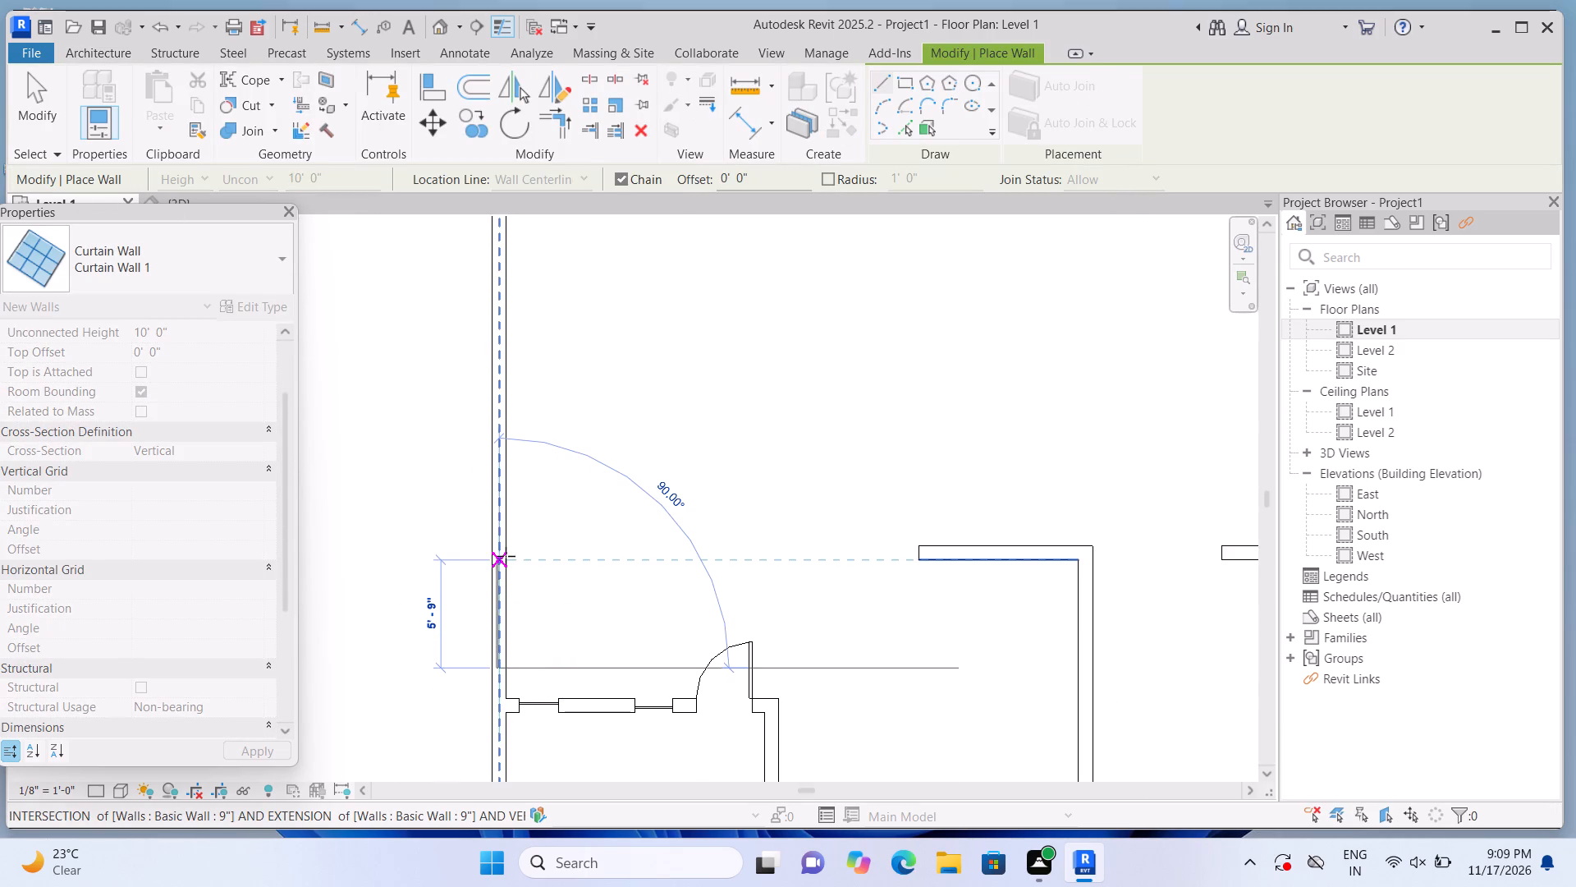
{"action": "left_click", "coordinate": [506, 556]}
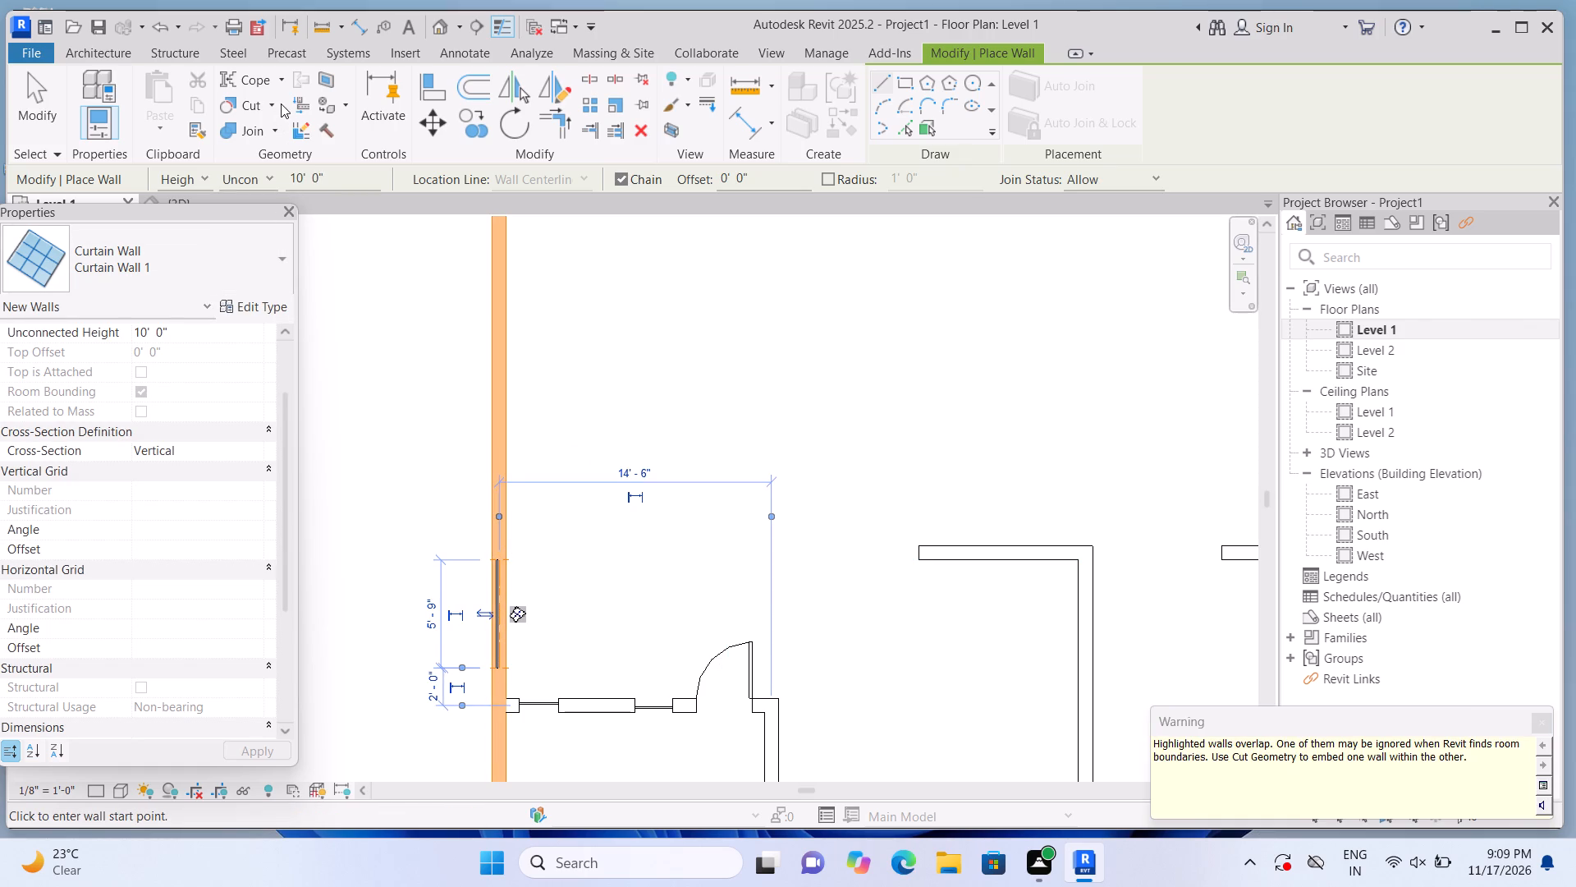
{"action": "left_click", "coordinate": [273, 99]}
{"action": "left_click", "coordinate": [265, 130]}
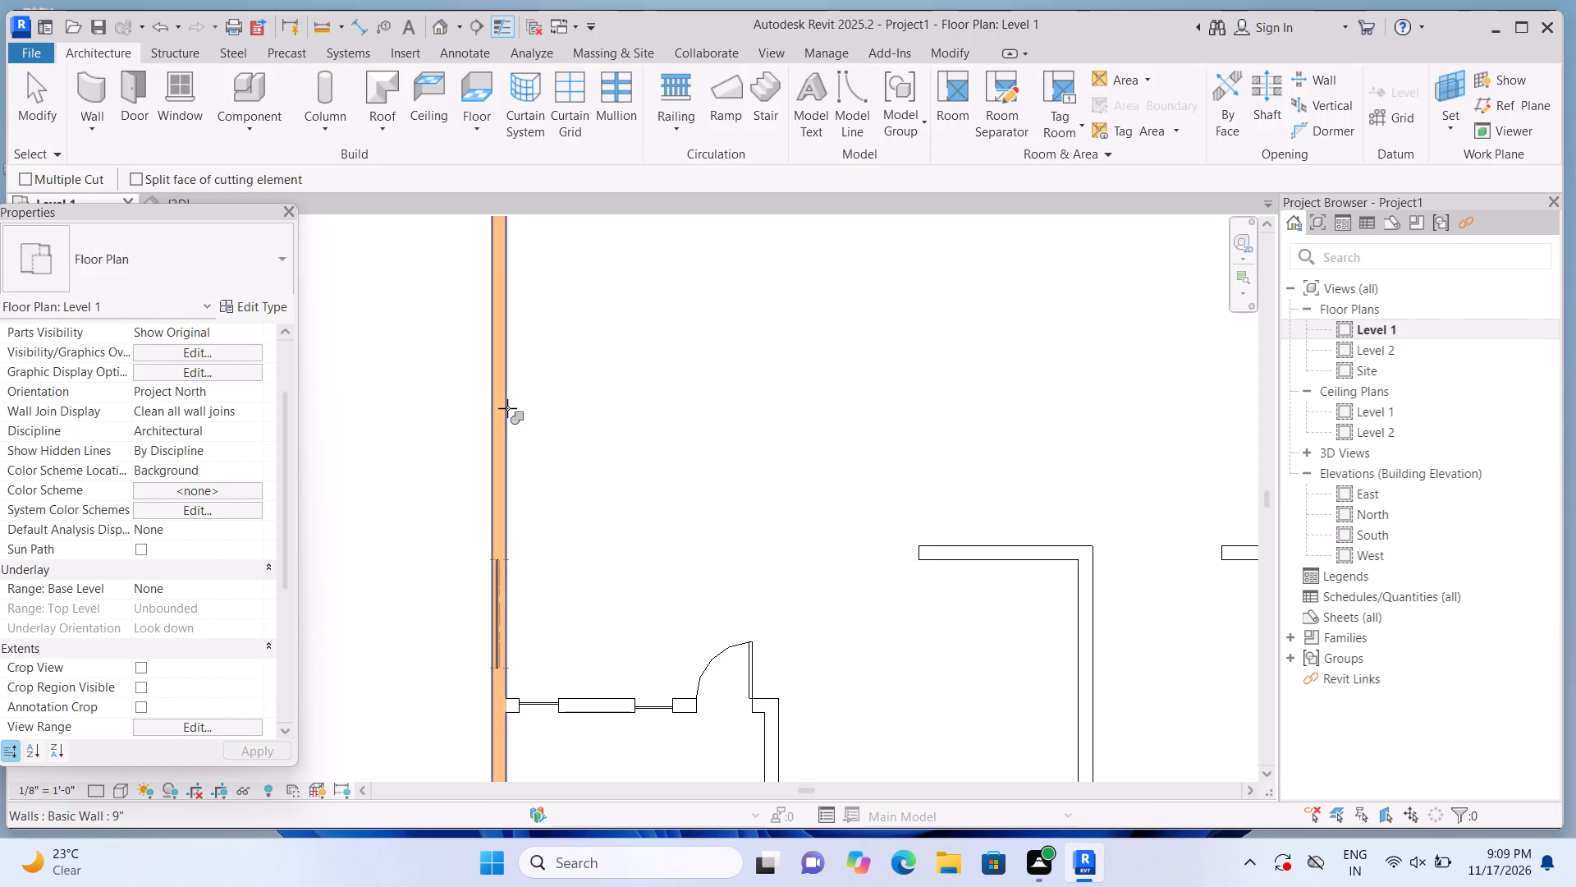
{"action": "left_click", "coordinate": [507, 408]}
{"action": "left_click", "coordinate": [494, 589]}
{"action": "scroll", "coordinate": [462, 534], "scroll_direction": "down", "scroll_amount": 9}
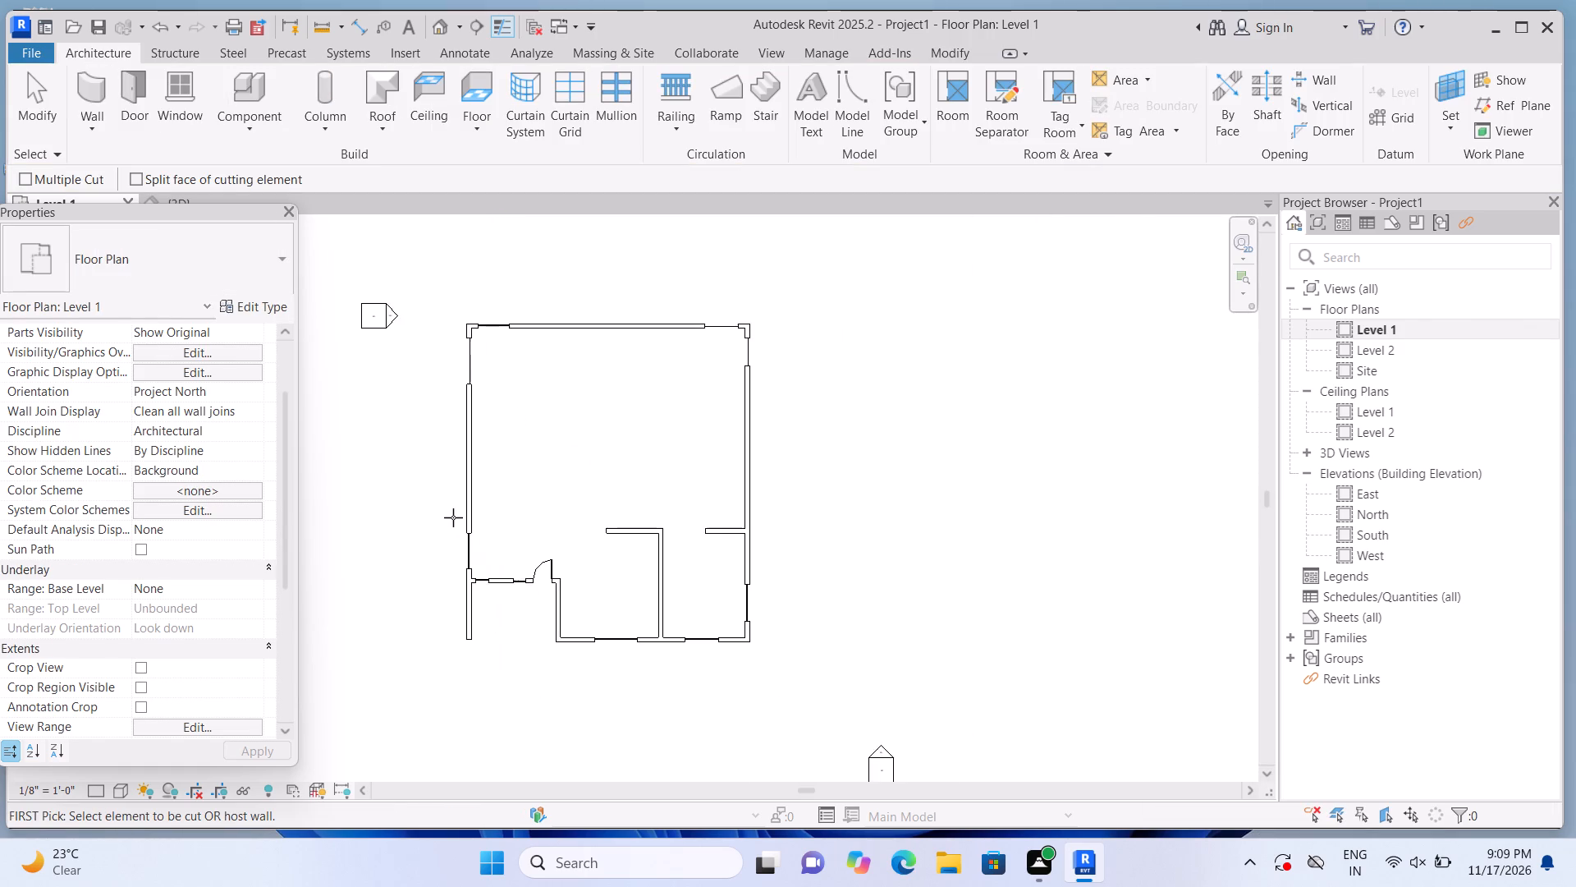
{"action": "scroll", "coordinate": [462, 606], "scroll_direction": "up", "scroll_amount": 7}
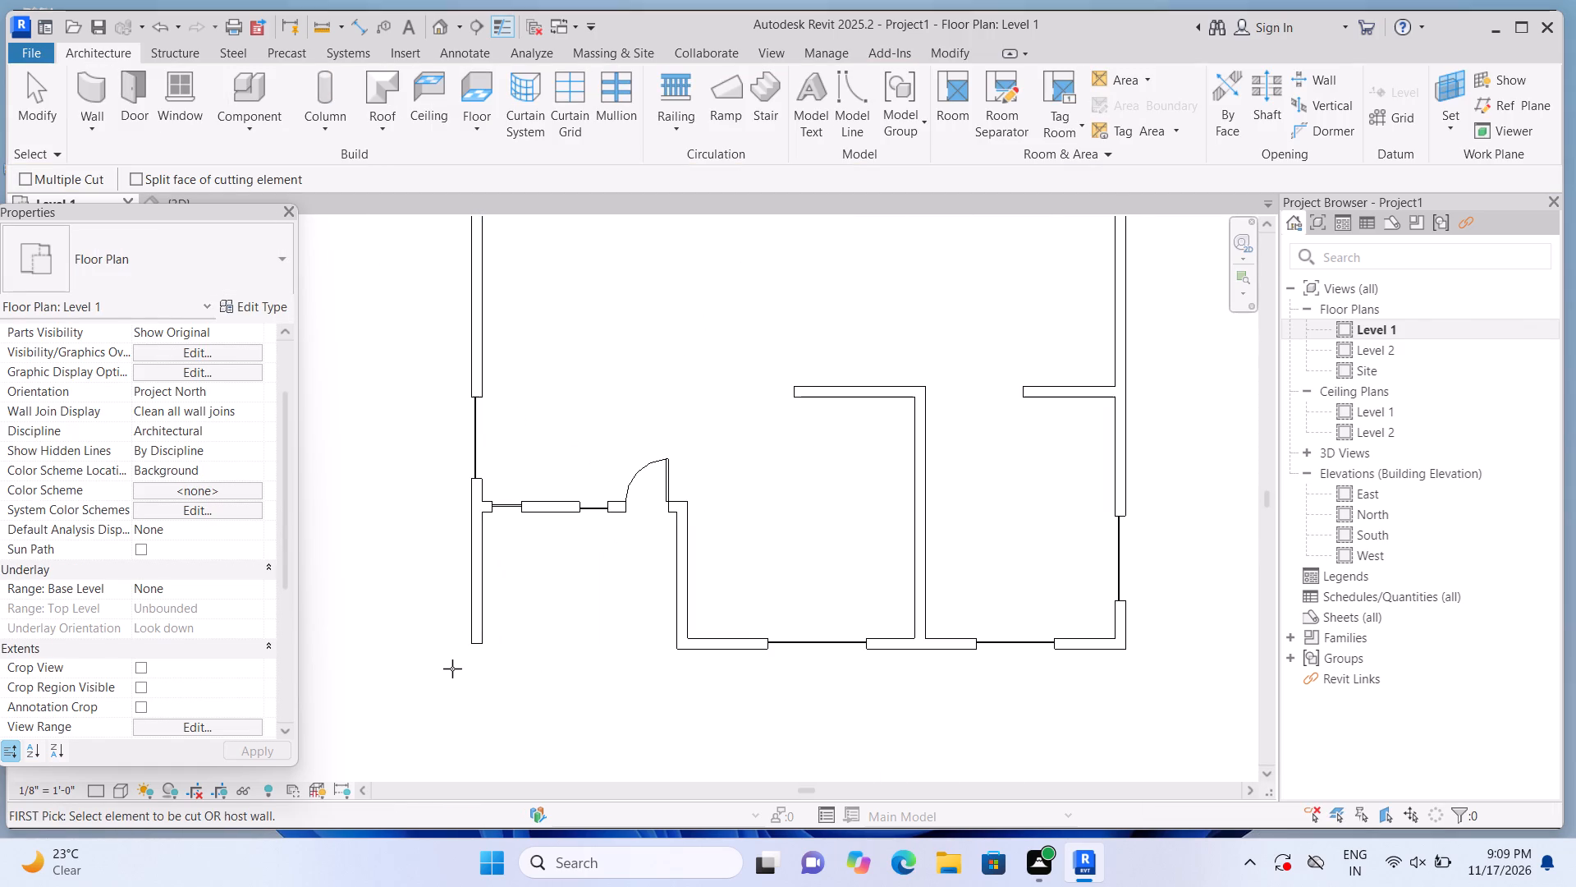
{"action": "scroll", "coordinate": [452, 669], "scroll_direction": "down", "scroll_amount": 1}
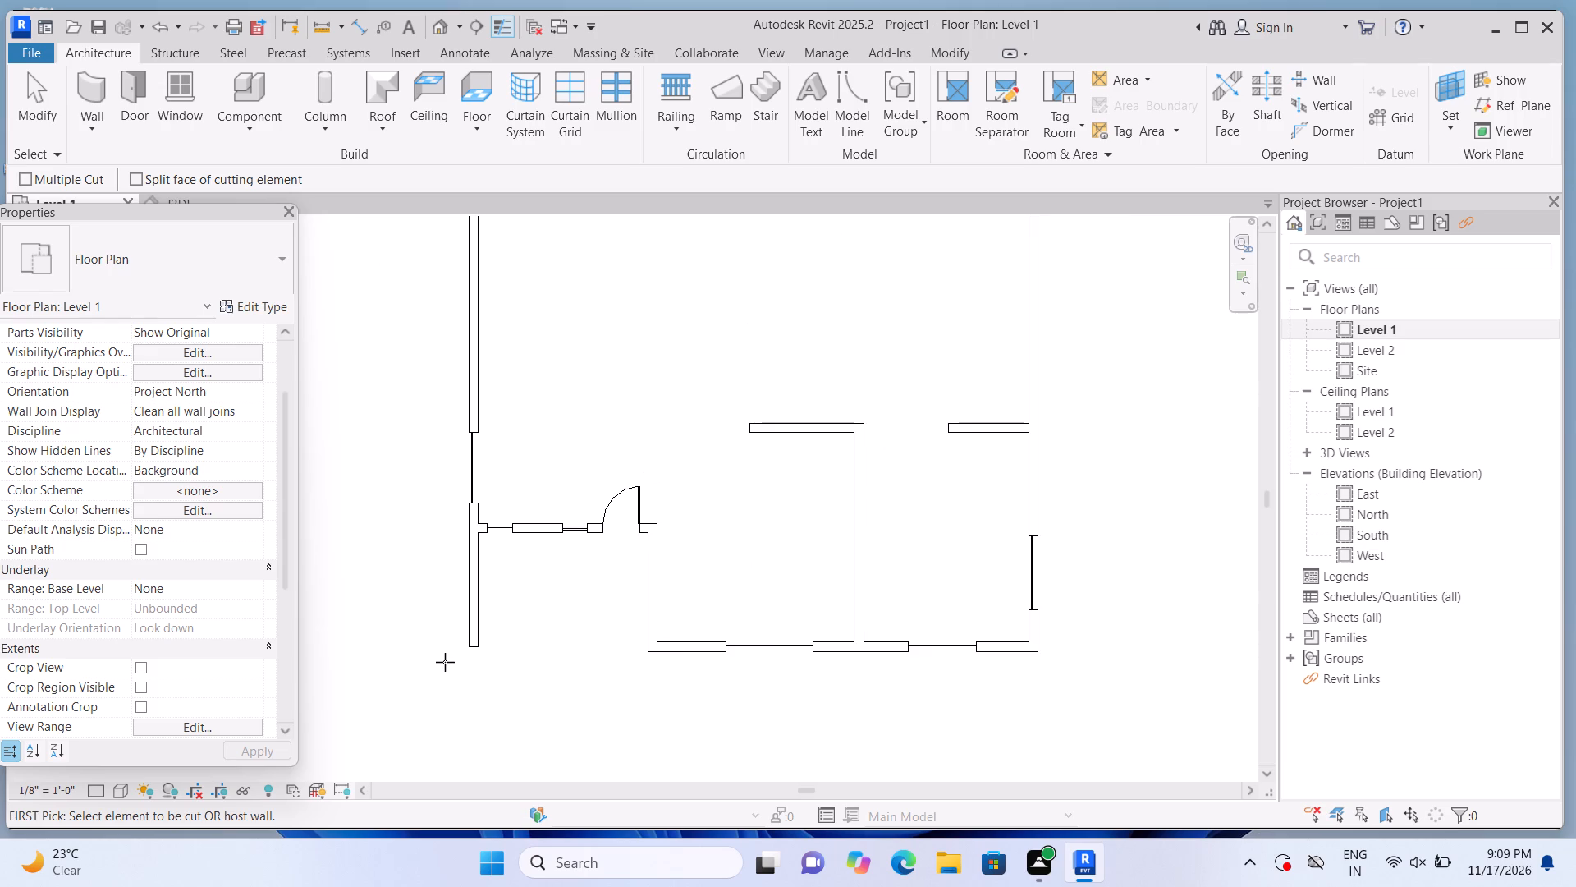
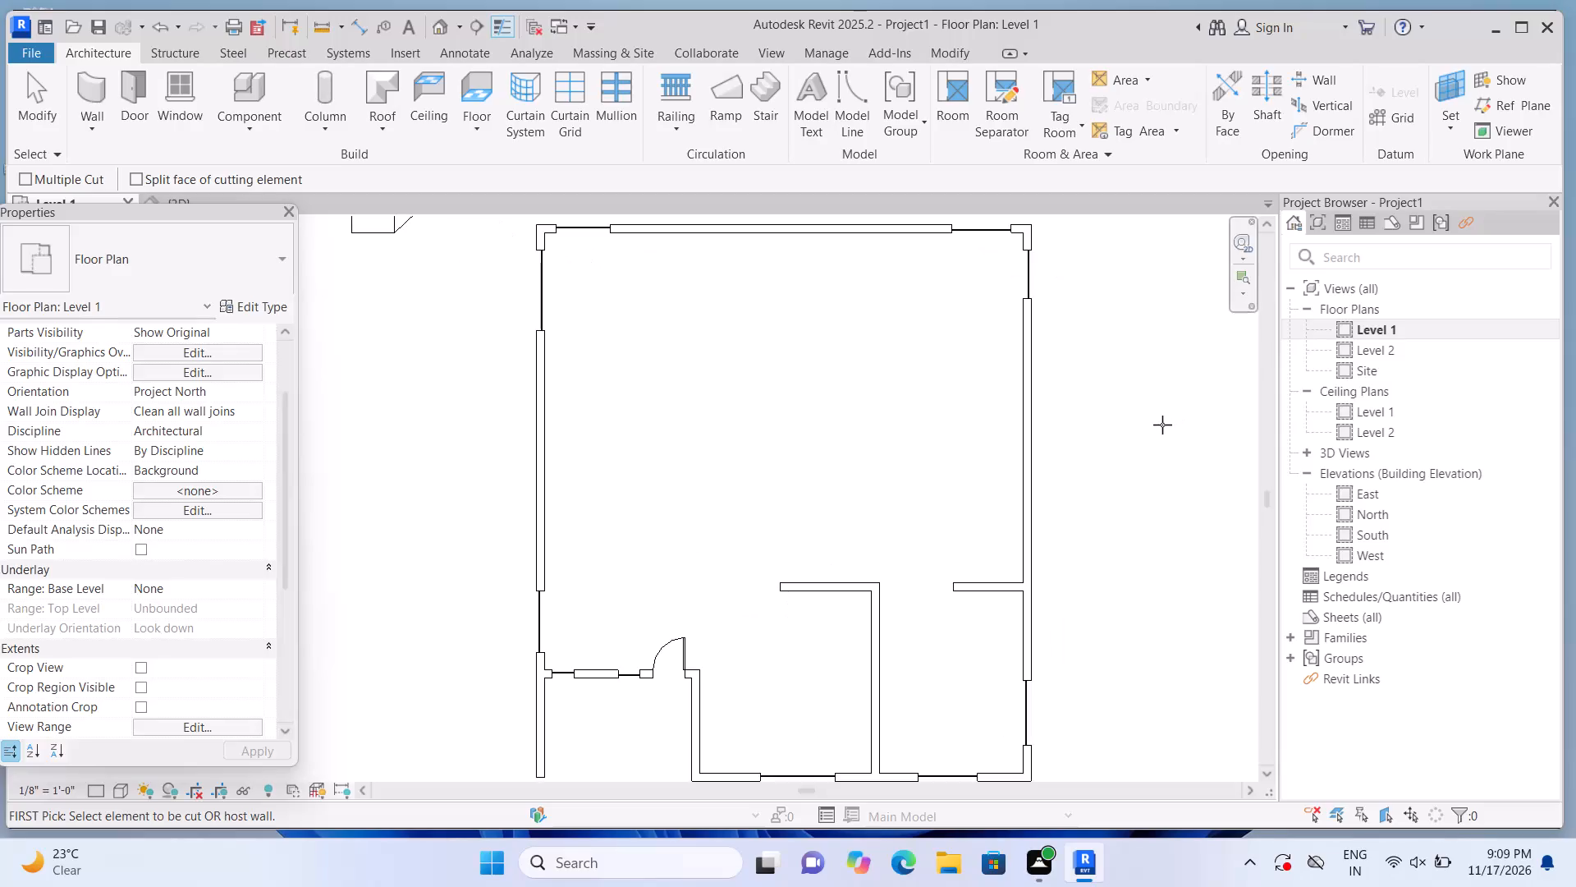
Open the default 3D view, display it as Shaded, and examine the walls and curtain wall openings.
{"action": "scroll", "coordinate": [1160, 426], "scroll_direction": "down", "scroll_amount": 2}
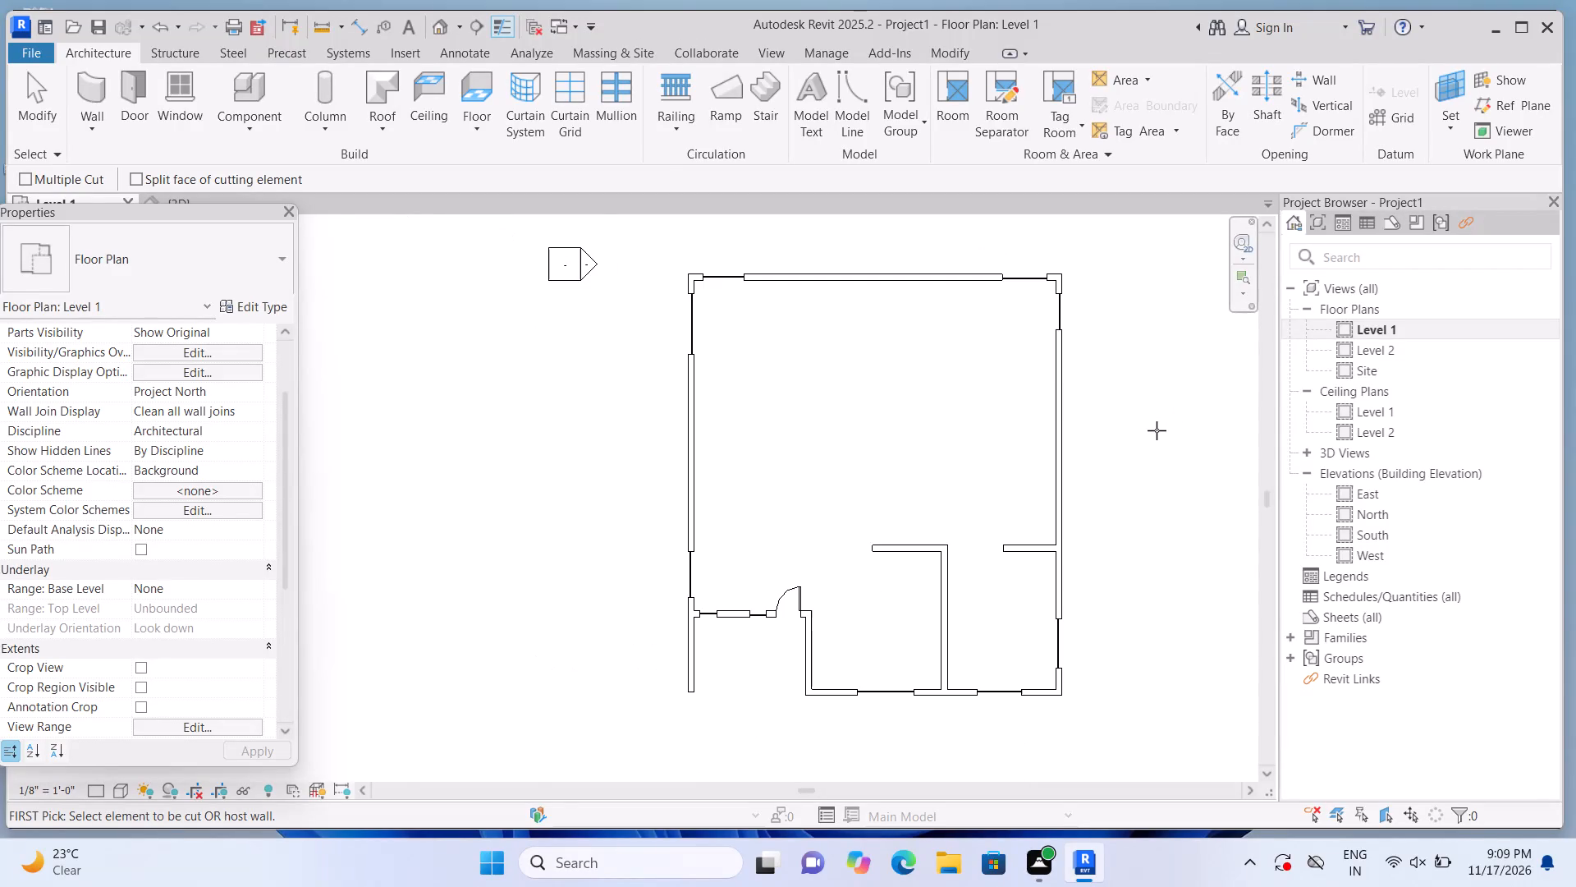
{"action": "left_click", "coordinate": [442, 24]}
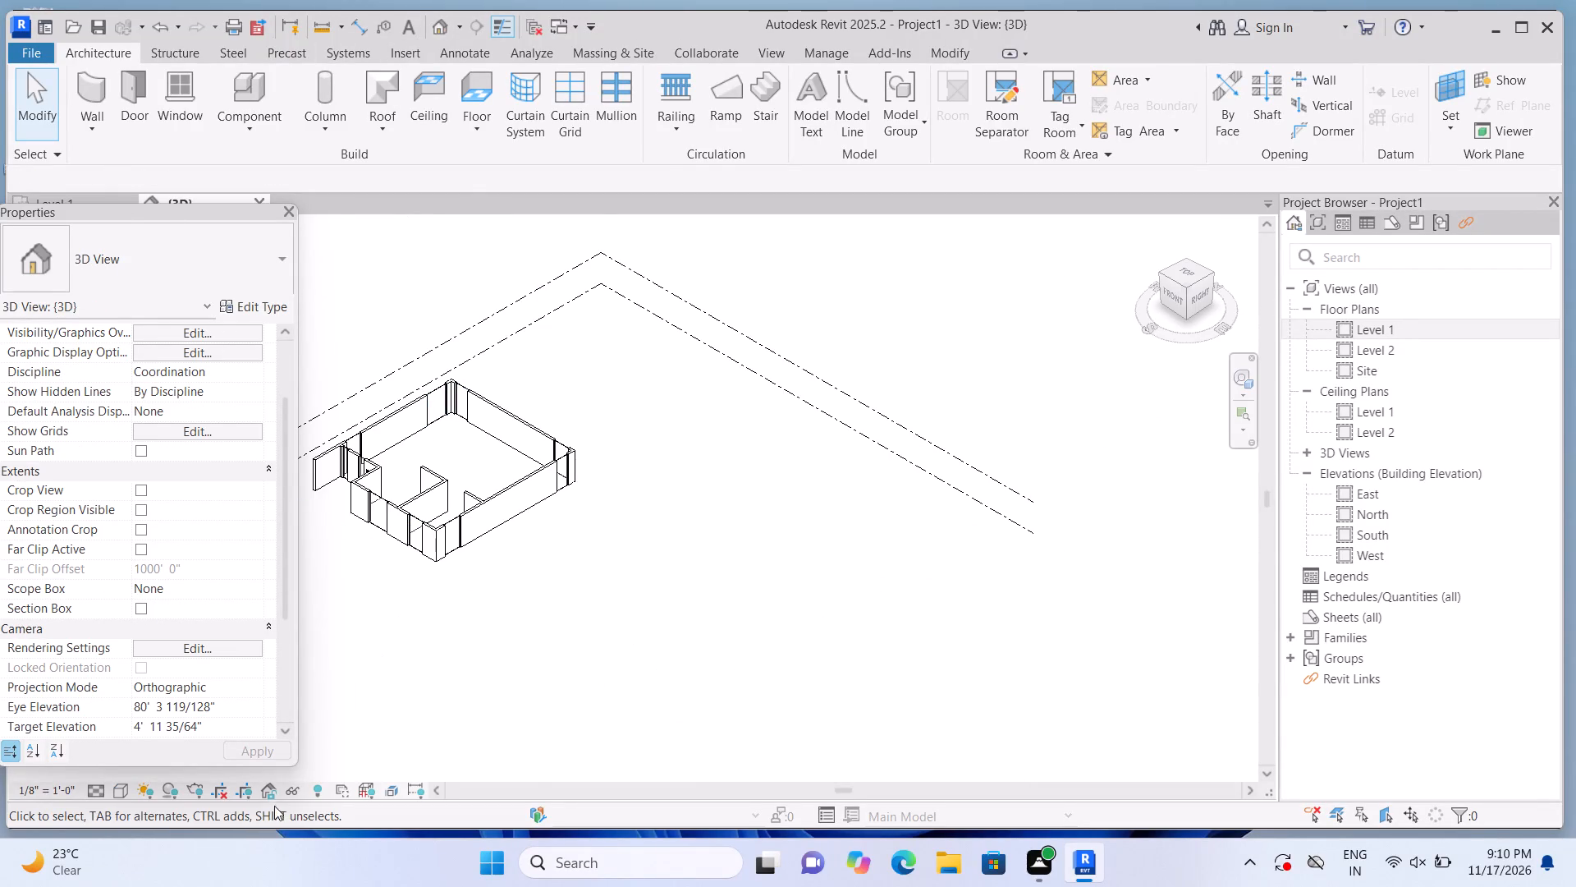
{"action": "left_click", "coordinate": [113, 793]}
{"action": "left_click", "coordinate": [149, 710]}
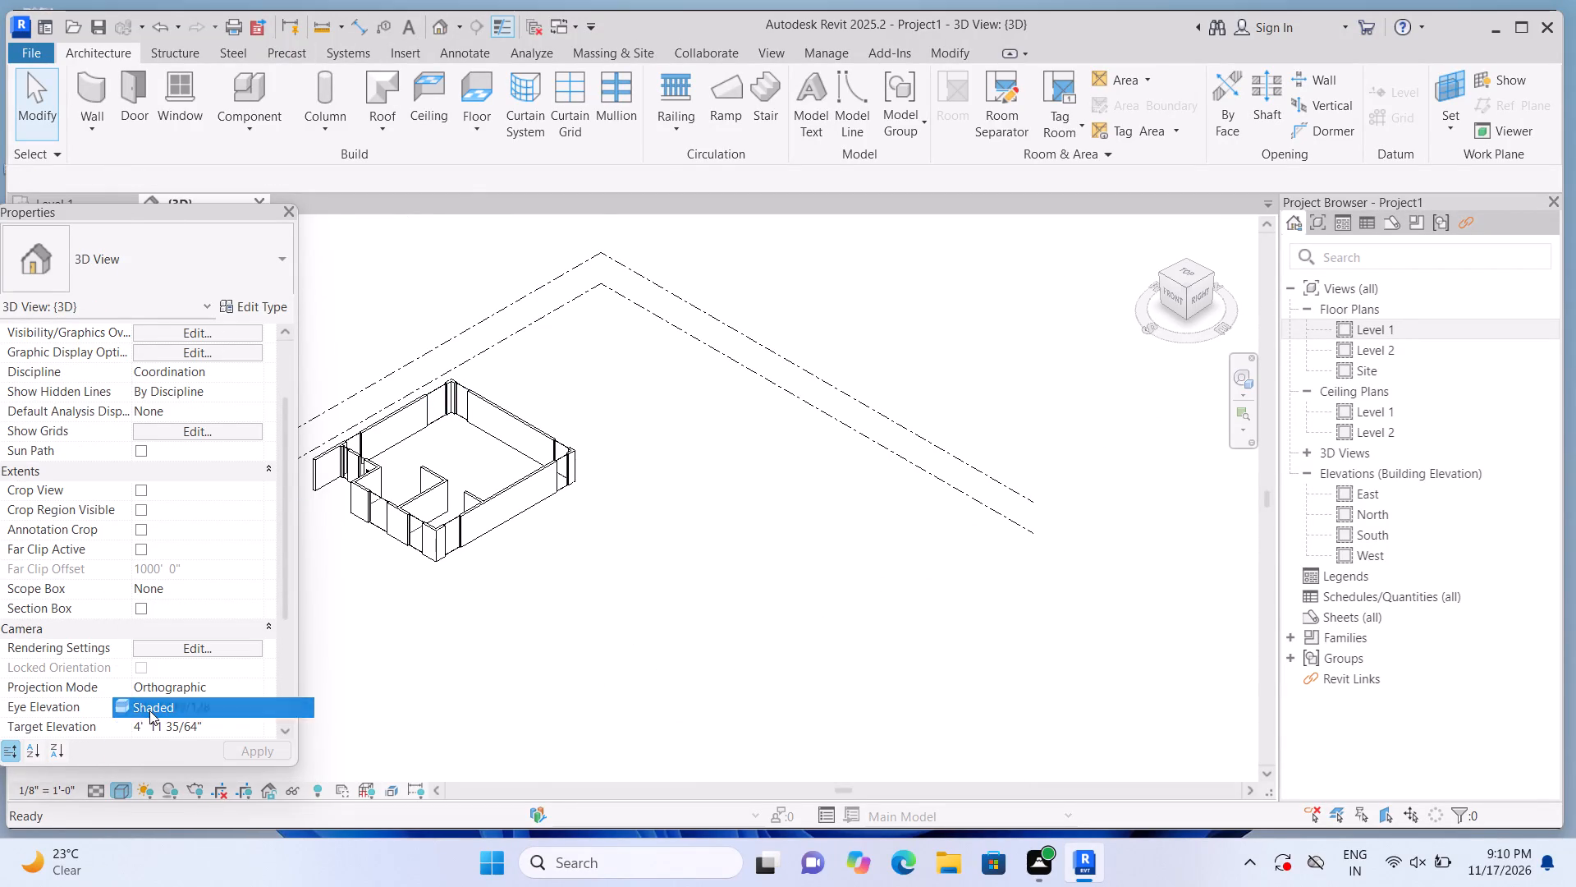
{"action": "scroll", "coordinate": [325, 581], "scroll_direction": "up", "scroll_amount": 2}
{"action": "scroll", "coordinate": [208, 434], "scroll_direction": "up", "scroll_amount": 1}
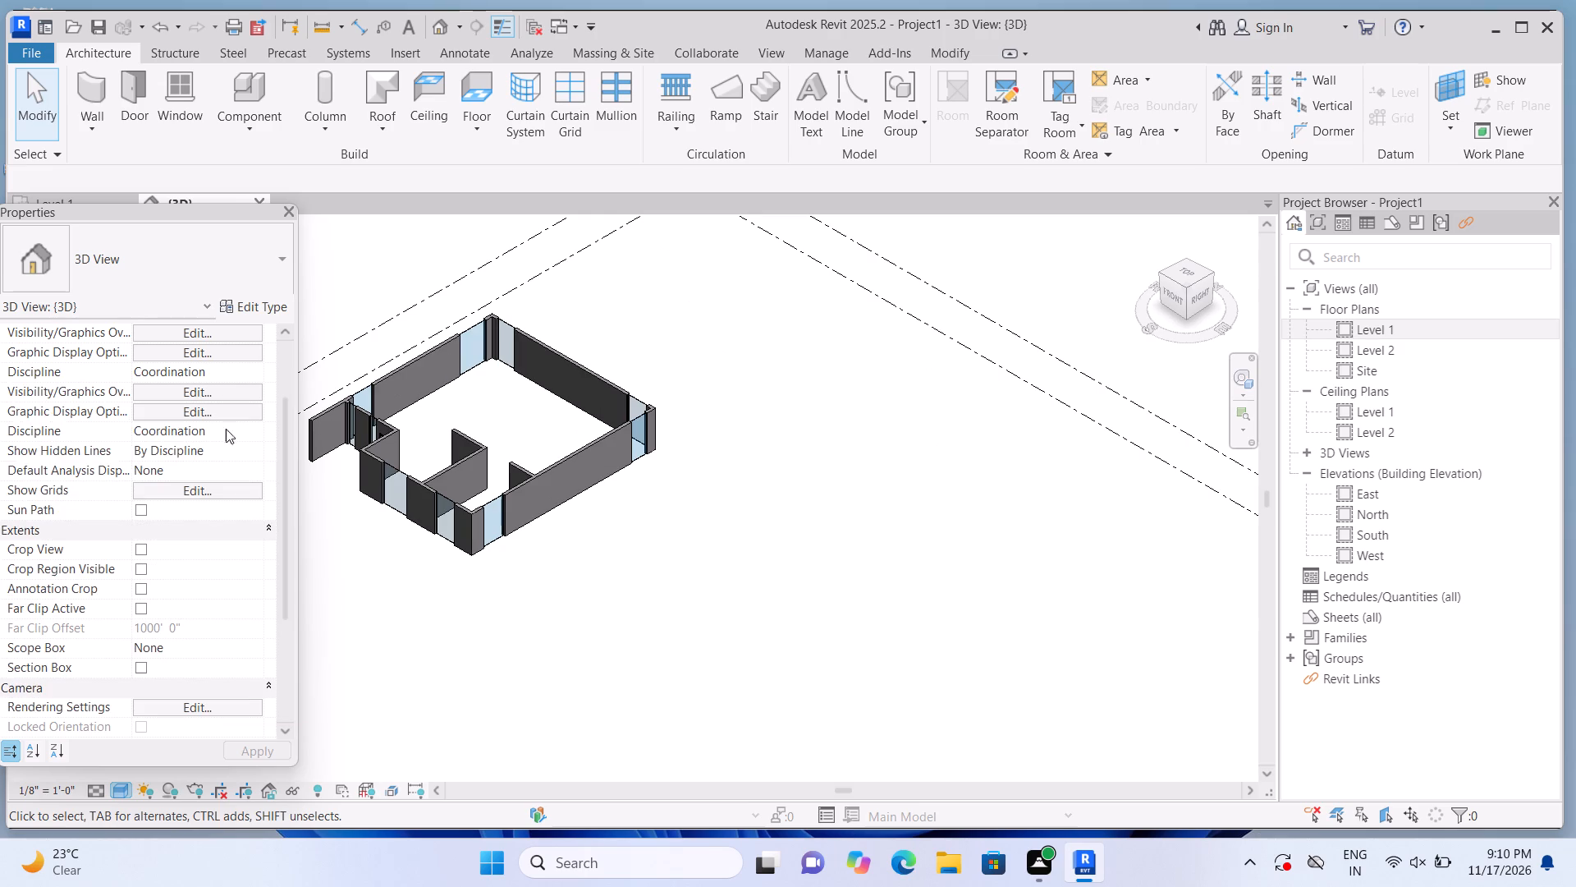
{"action": "scroll", "coordinate": [309, 411], "scroll_direction": "up", "scroll_amount": 6}
{"action": "scroll", "coordinate": [320, 473], "scroll_direction": "down", "scroll_amount": 2}
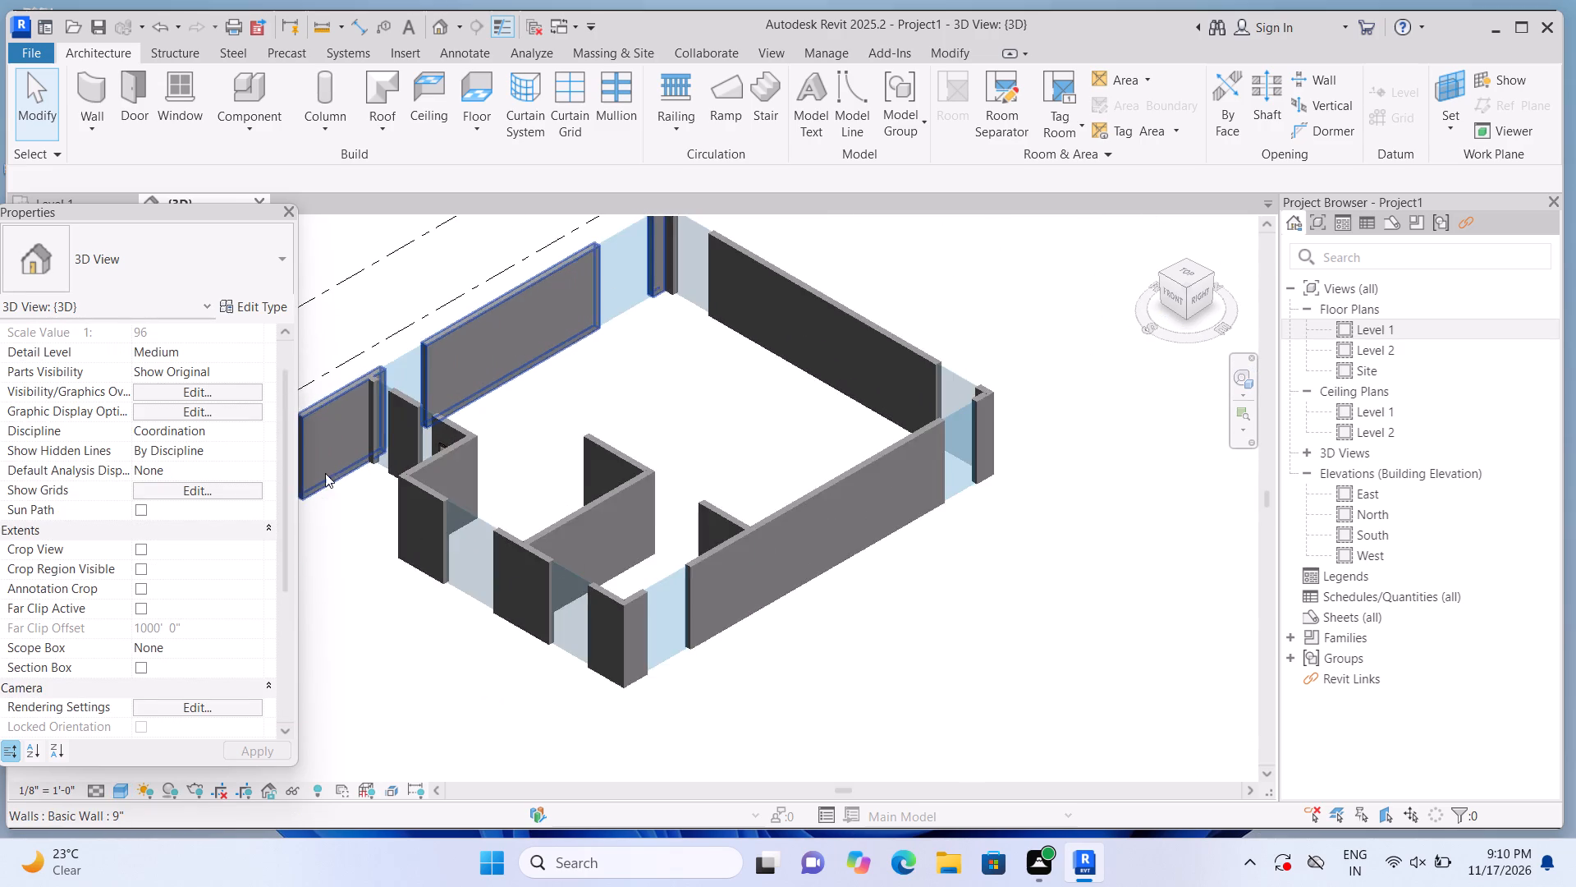
{"action": "scroll", "coordinate": [325, 473], "scroll_direction": "down", "scroll_amount": 4}
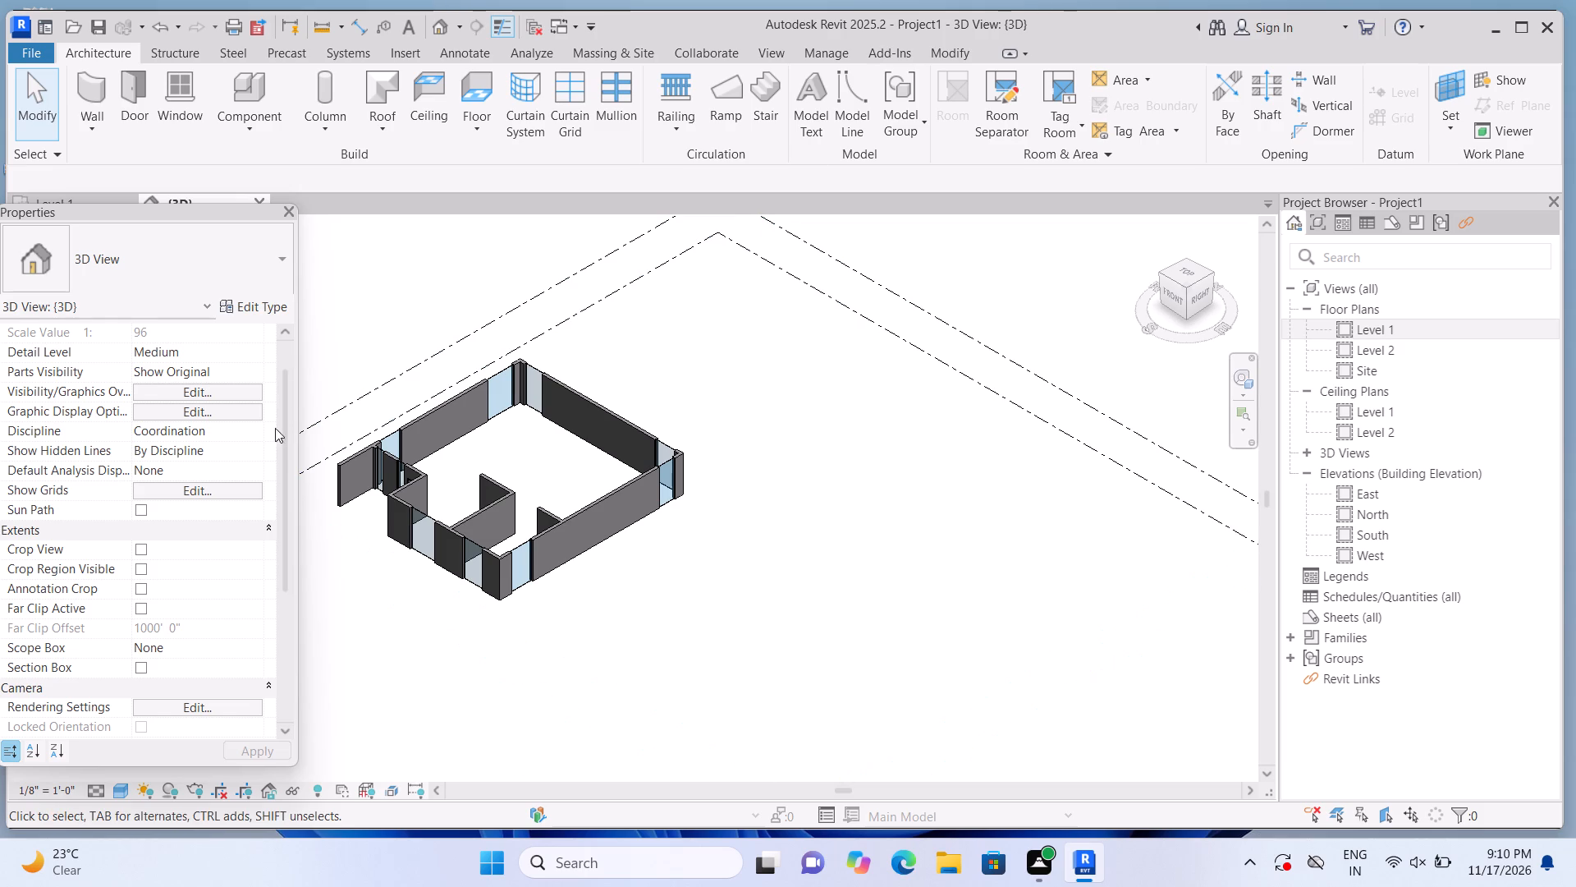
On the Level 1 plan, start an in-place Generic Models component named Generic Models 1 and begin an extrusion in it.
{"action": "double_click", "coordinate": [1345, 329]}
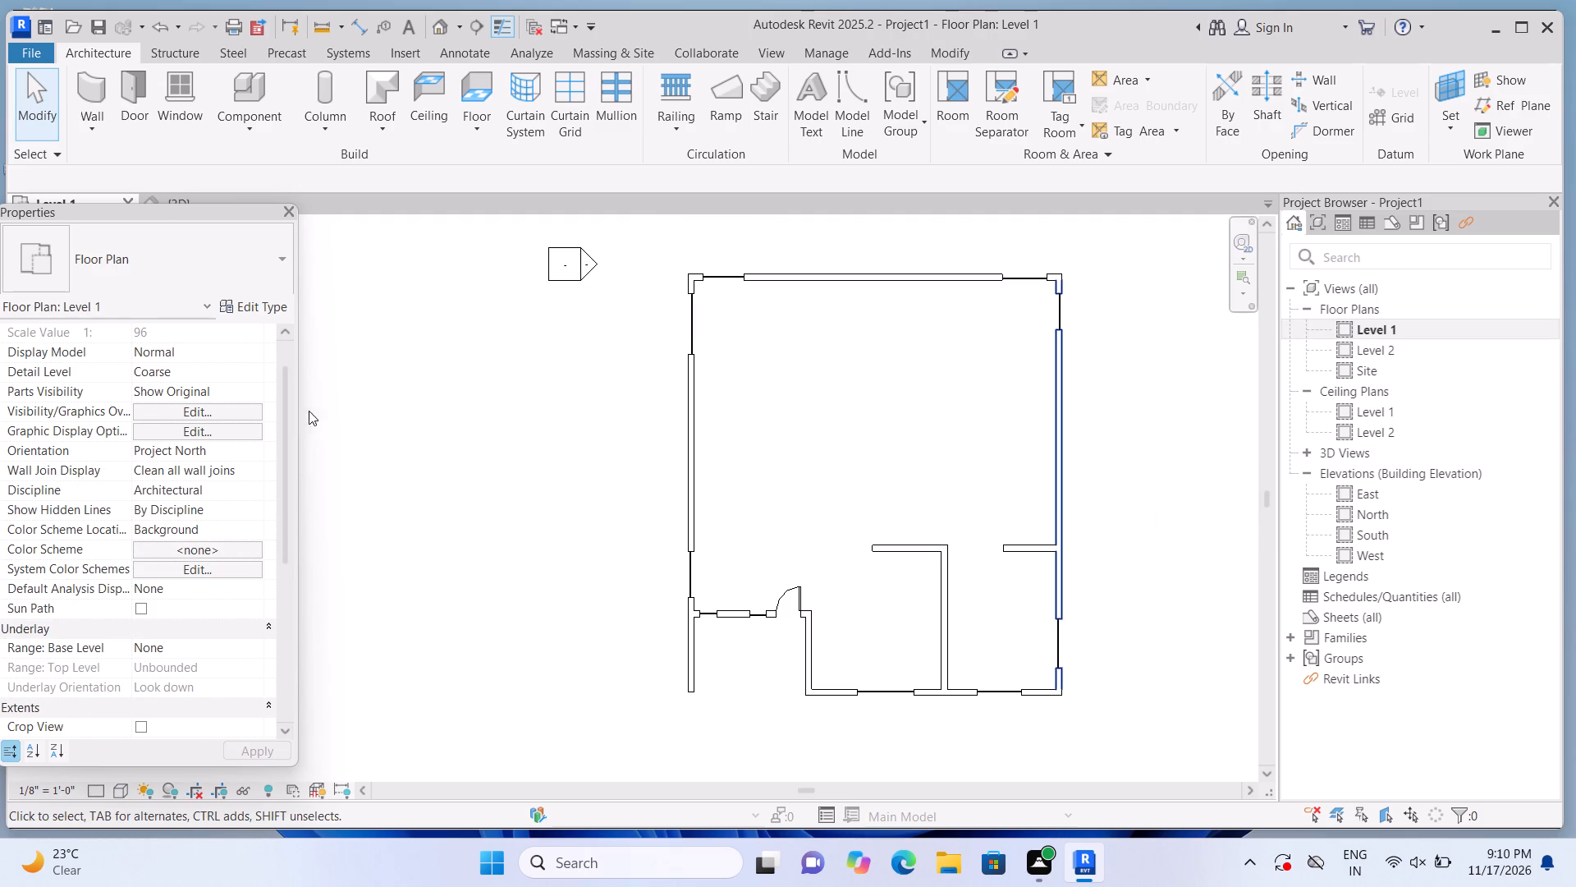
{"action": "left_click", "coordinate": [232, 125]}
{"action": "left_click", "coordinate": [271, 204]}
{"action": "scroll", "coordinate": [681, 384], "scroll_direction": "down", "scroll_amount": 1}
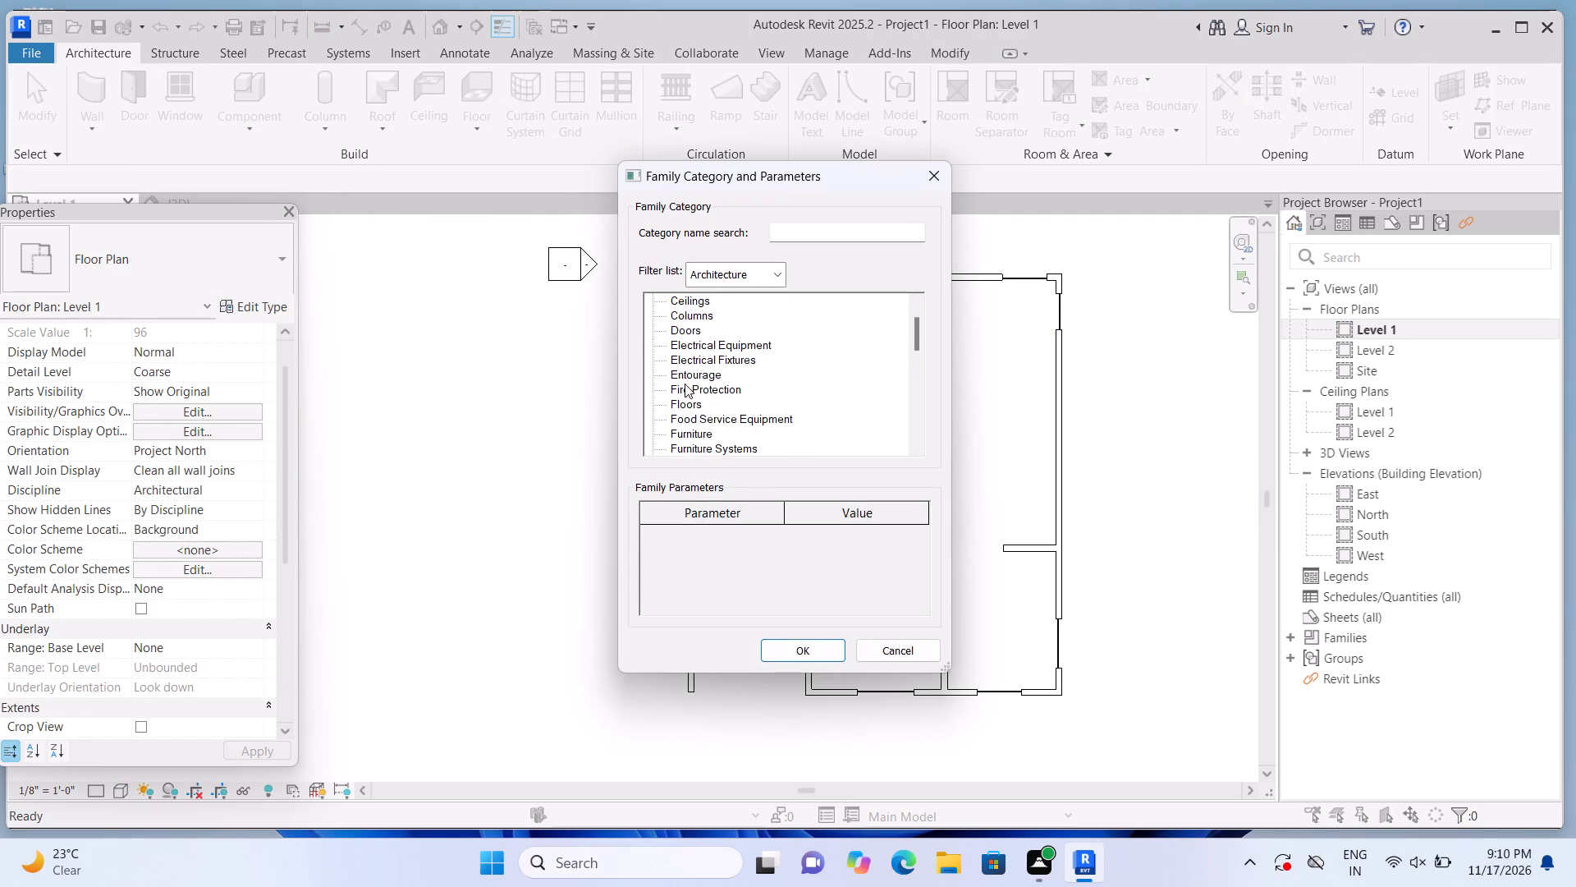
{"action": "scroll", "coordinate": [685, 384], "scroll_direction": "down", "scroll_amount": 5}
{"action": "left_click", "coordinate": [706, 397]}
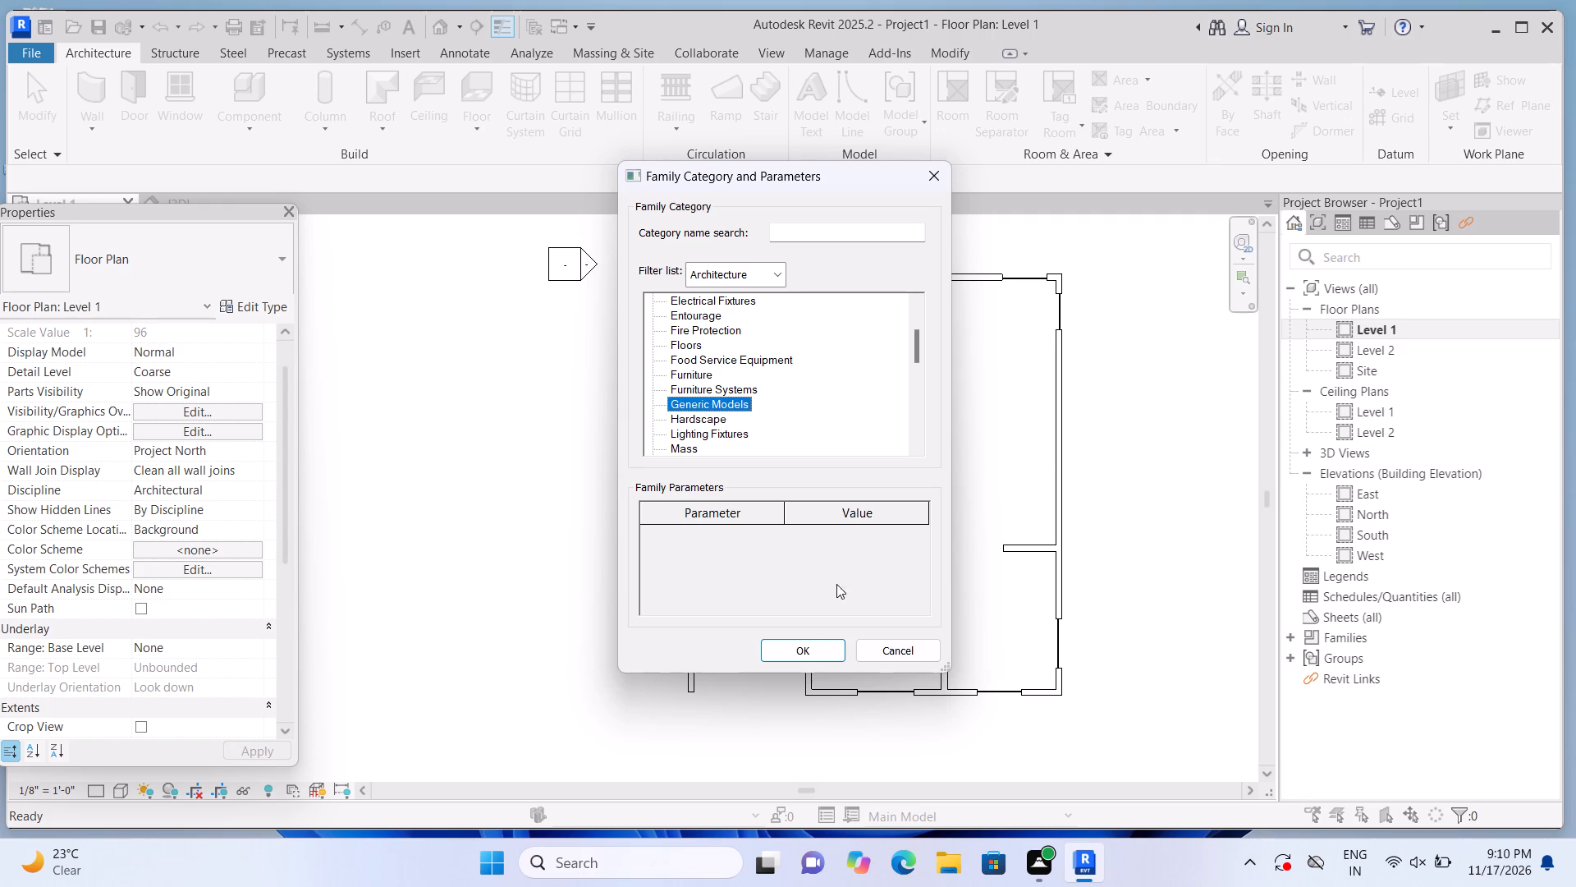
{"action": "left_click", "coordinate": [825, 649]}
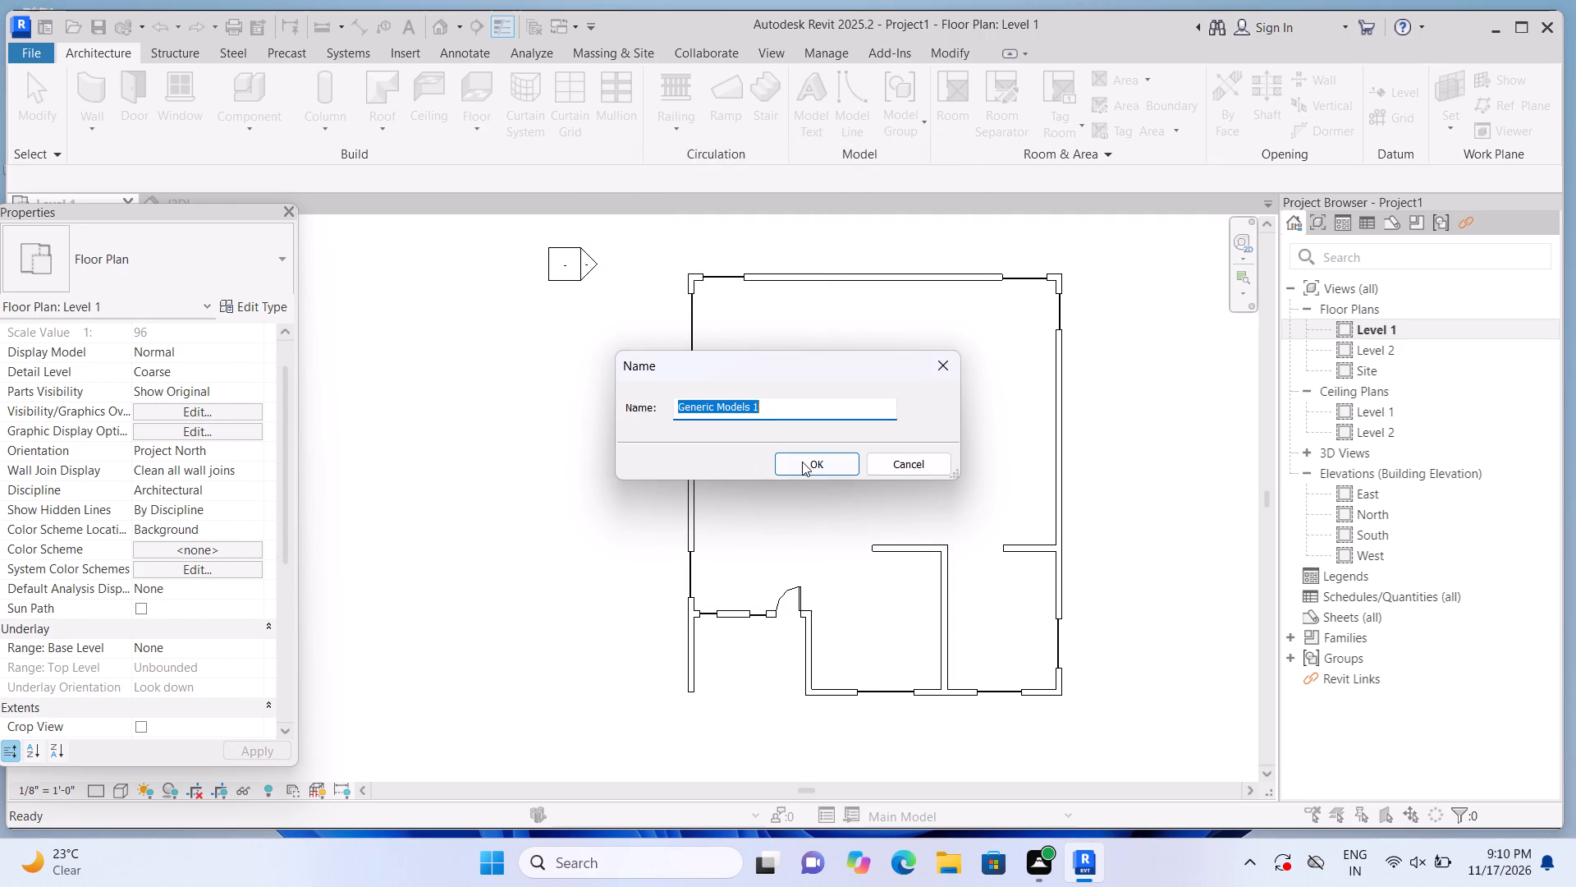
{"action": "left_click", "coordinate": [802, 462]}
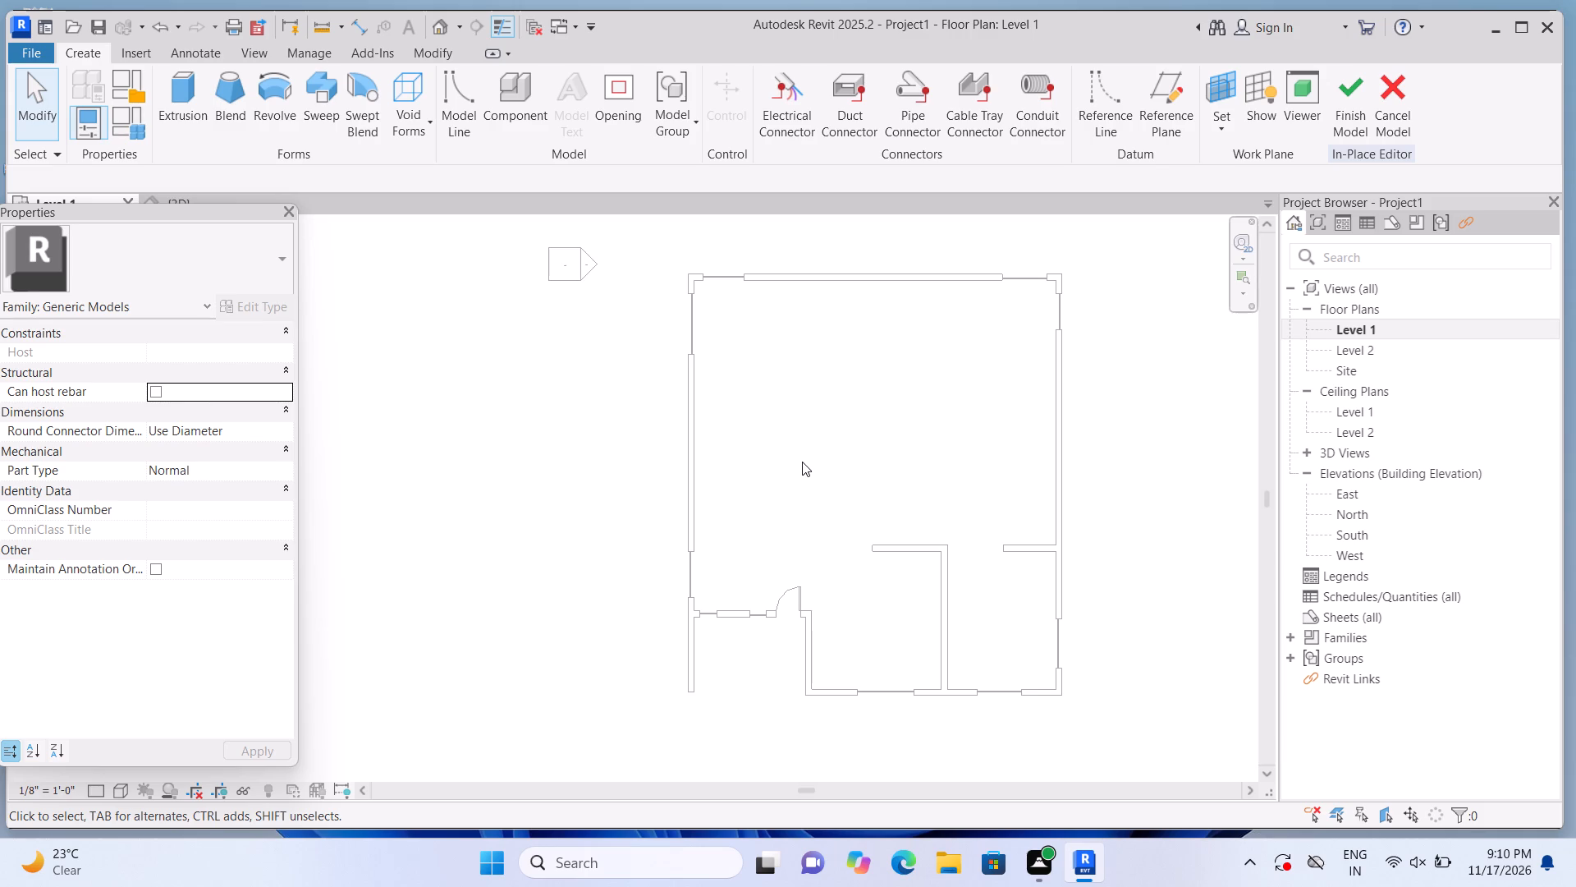
{"action": "left_click", "coordinate": [189, 101]}
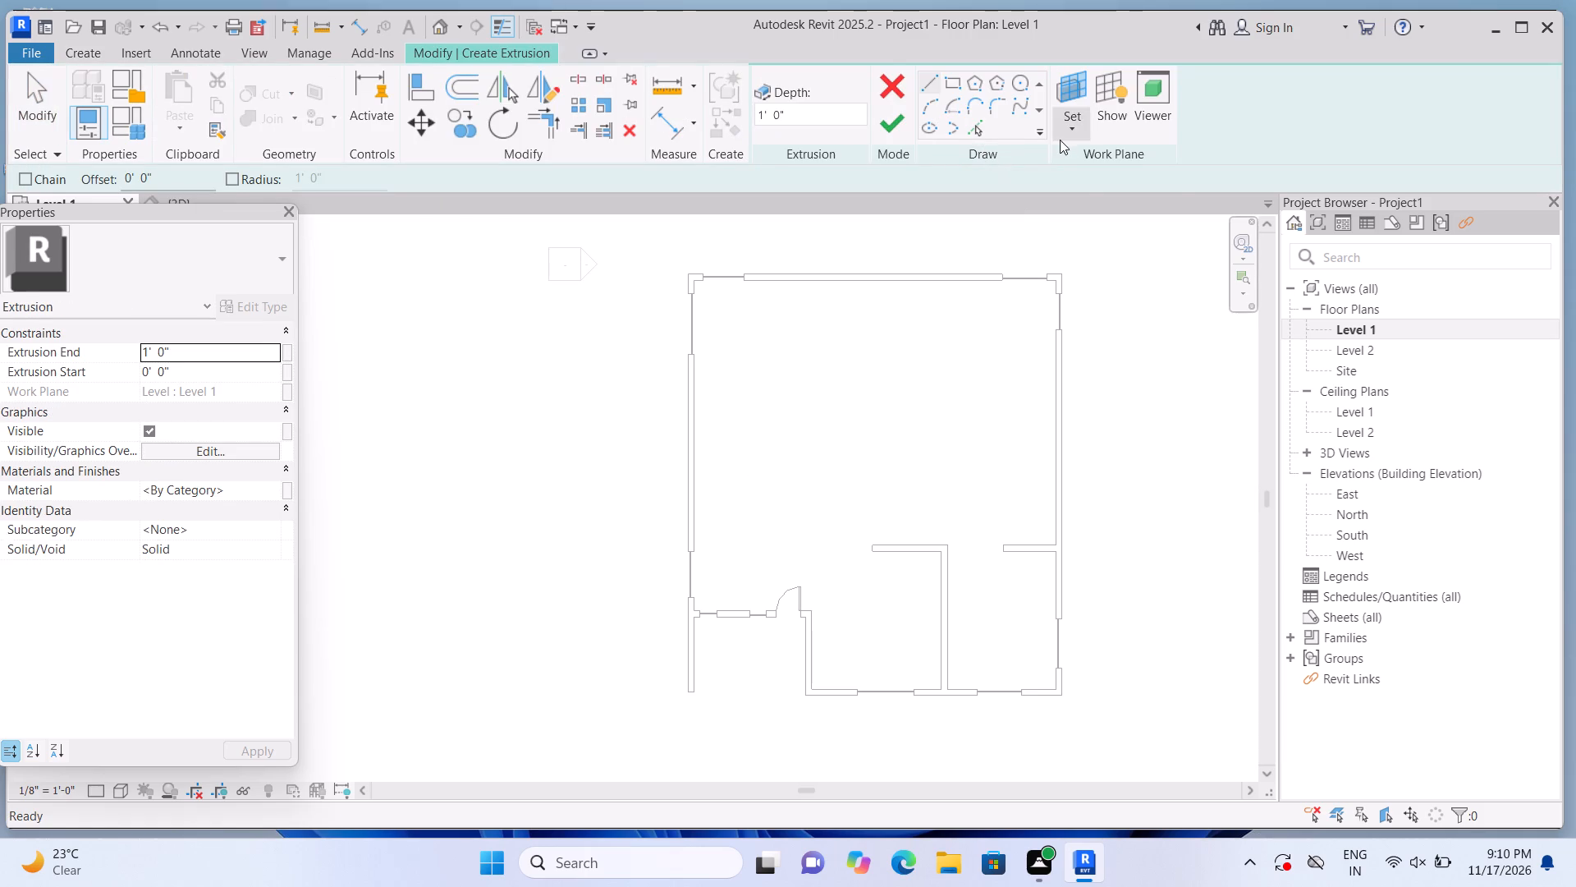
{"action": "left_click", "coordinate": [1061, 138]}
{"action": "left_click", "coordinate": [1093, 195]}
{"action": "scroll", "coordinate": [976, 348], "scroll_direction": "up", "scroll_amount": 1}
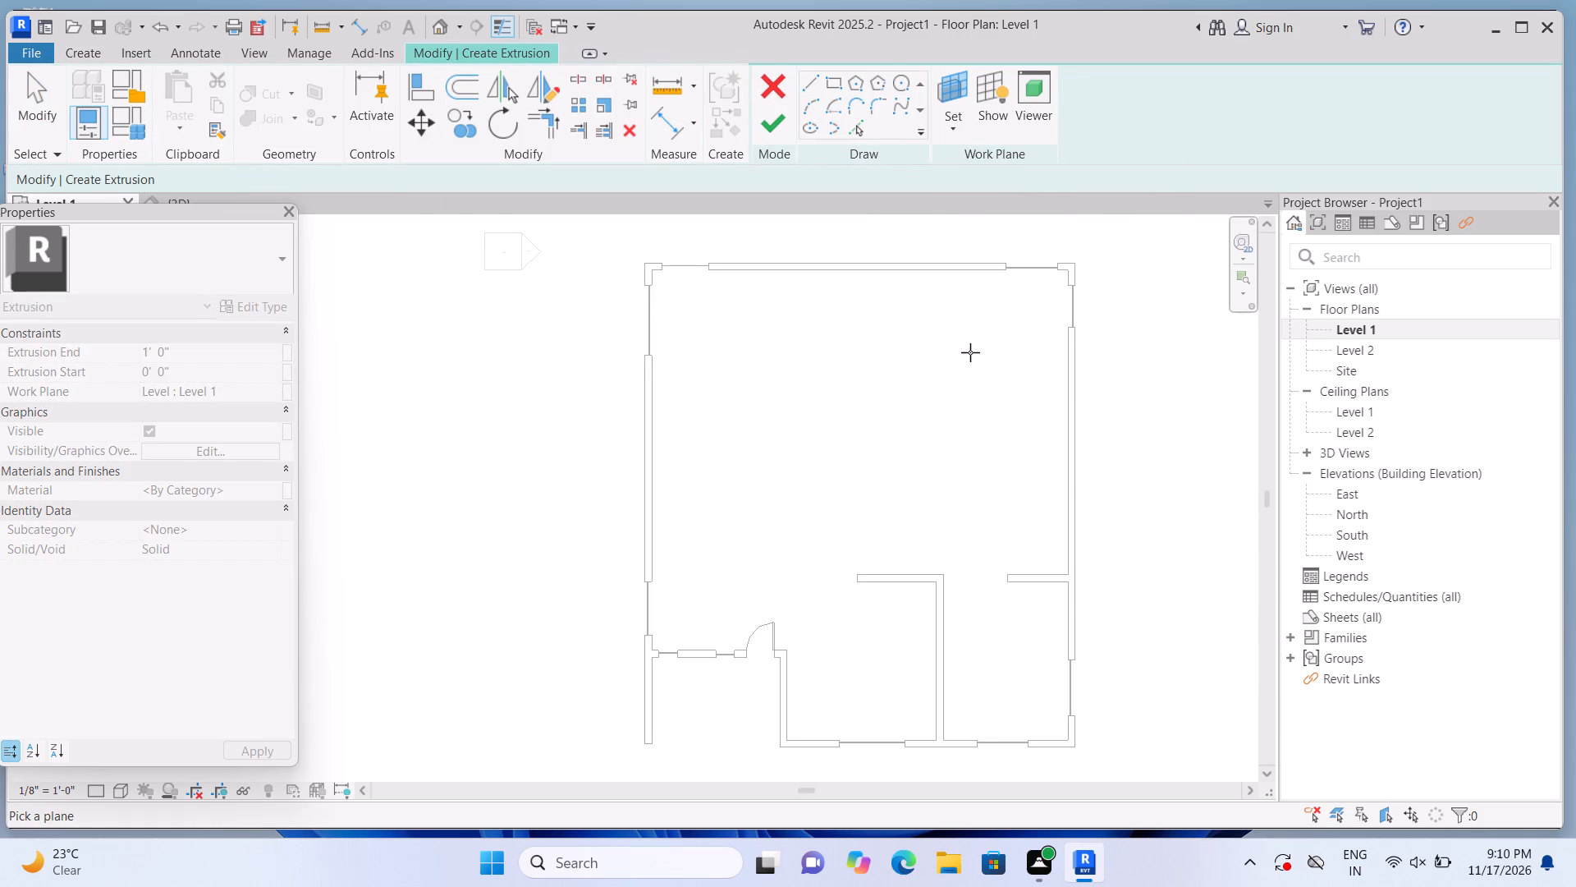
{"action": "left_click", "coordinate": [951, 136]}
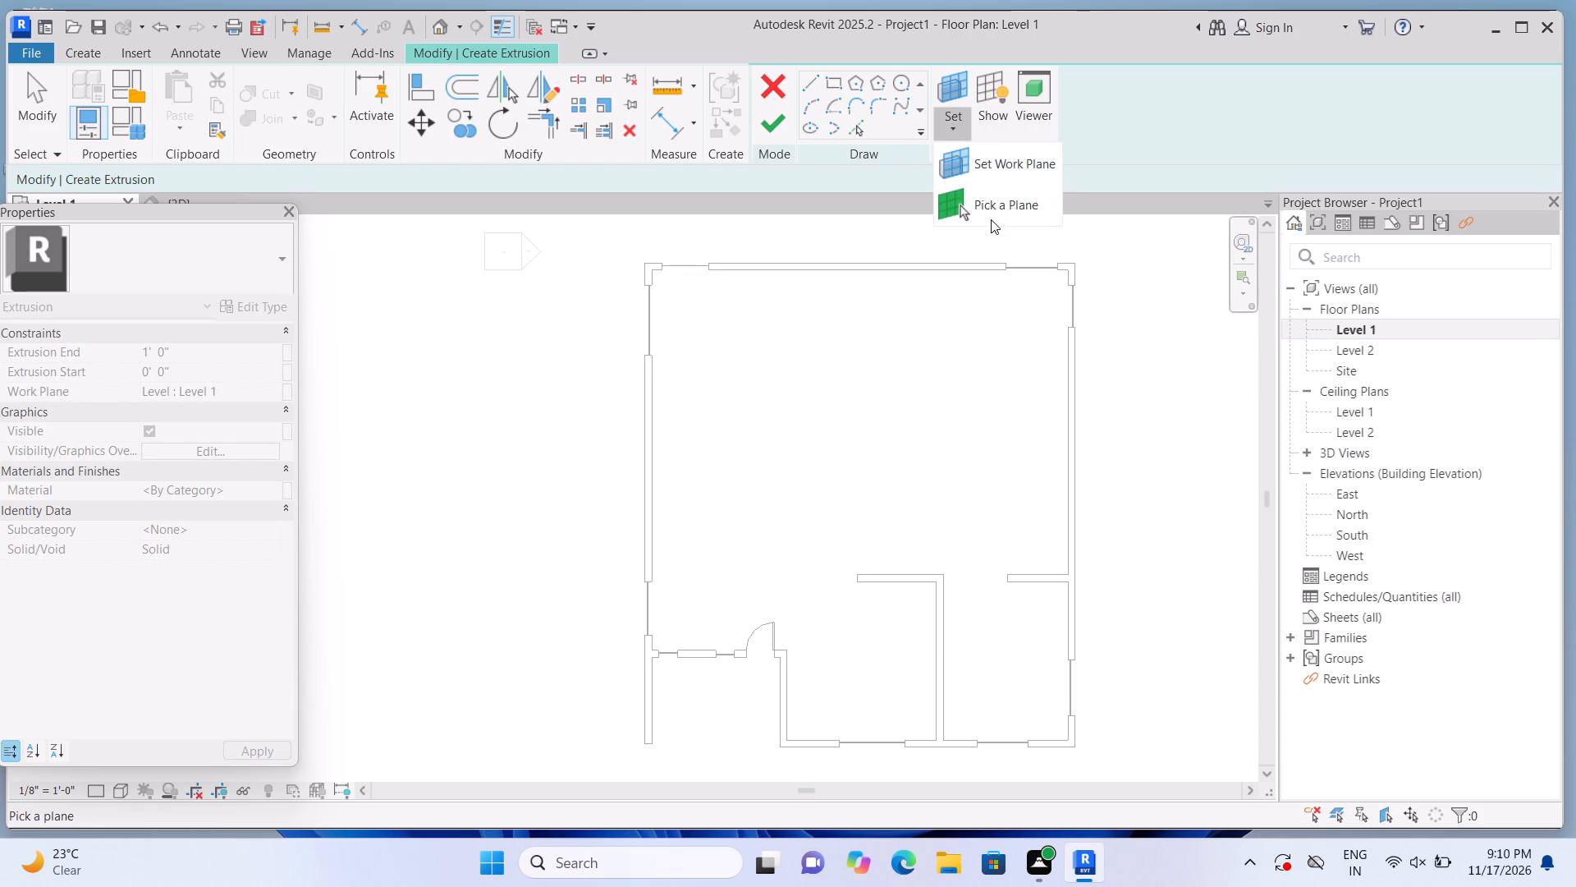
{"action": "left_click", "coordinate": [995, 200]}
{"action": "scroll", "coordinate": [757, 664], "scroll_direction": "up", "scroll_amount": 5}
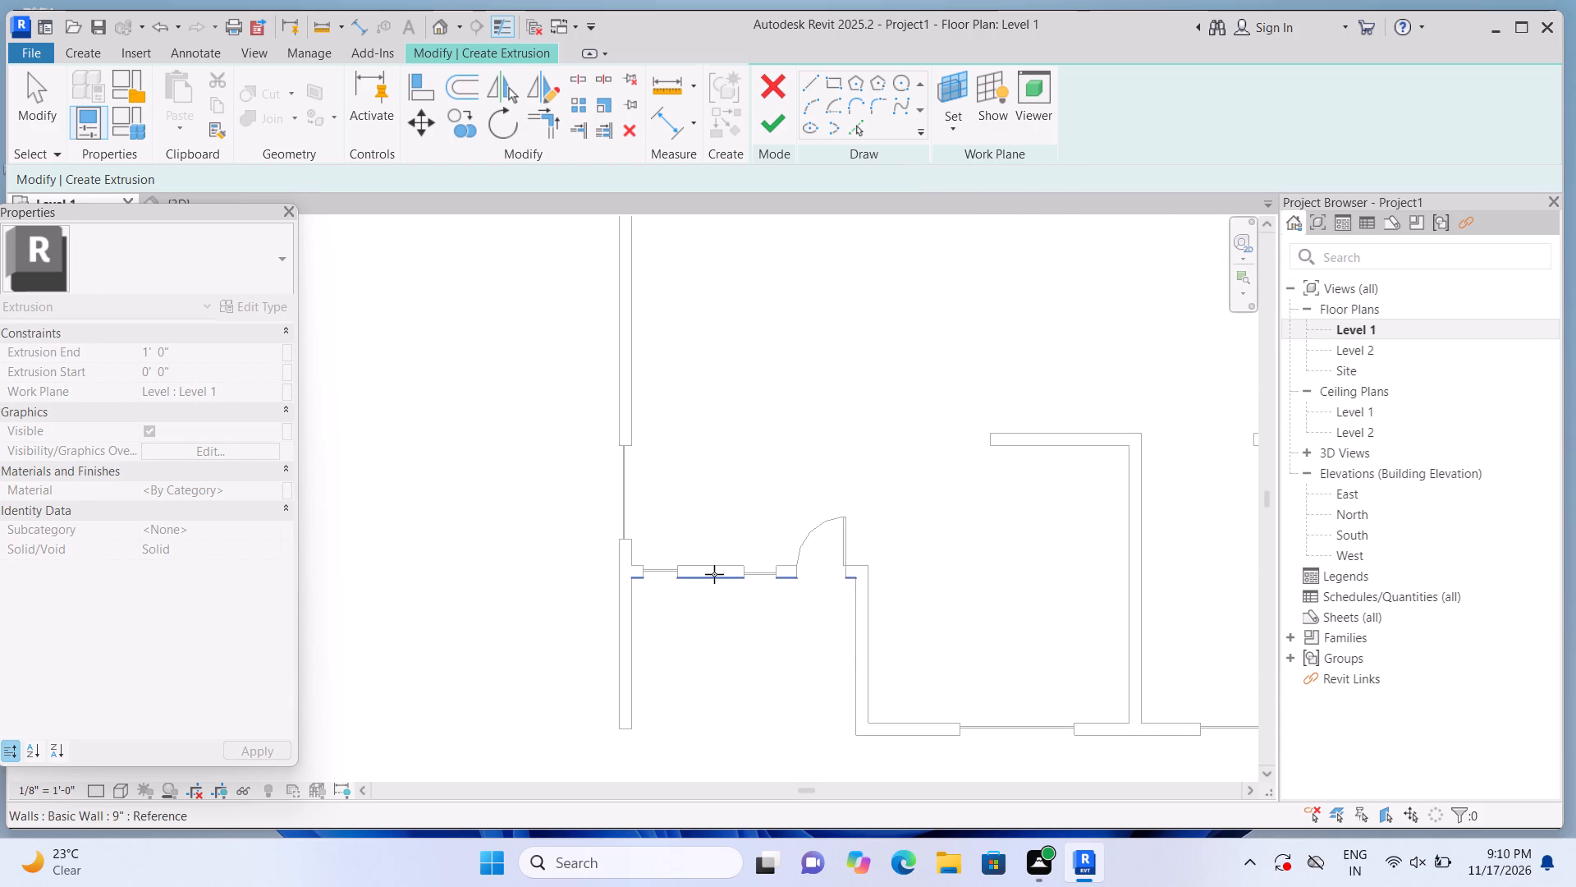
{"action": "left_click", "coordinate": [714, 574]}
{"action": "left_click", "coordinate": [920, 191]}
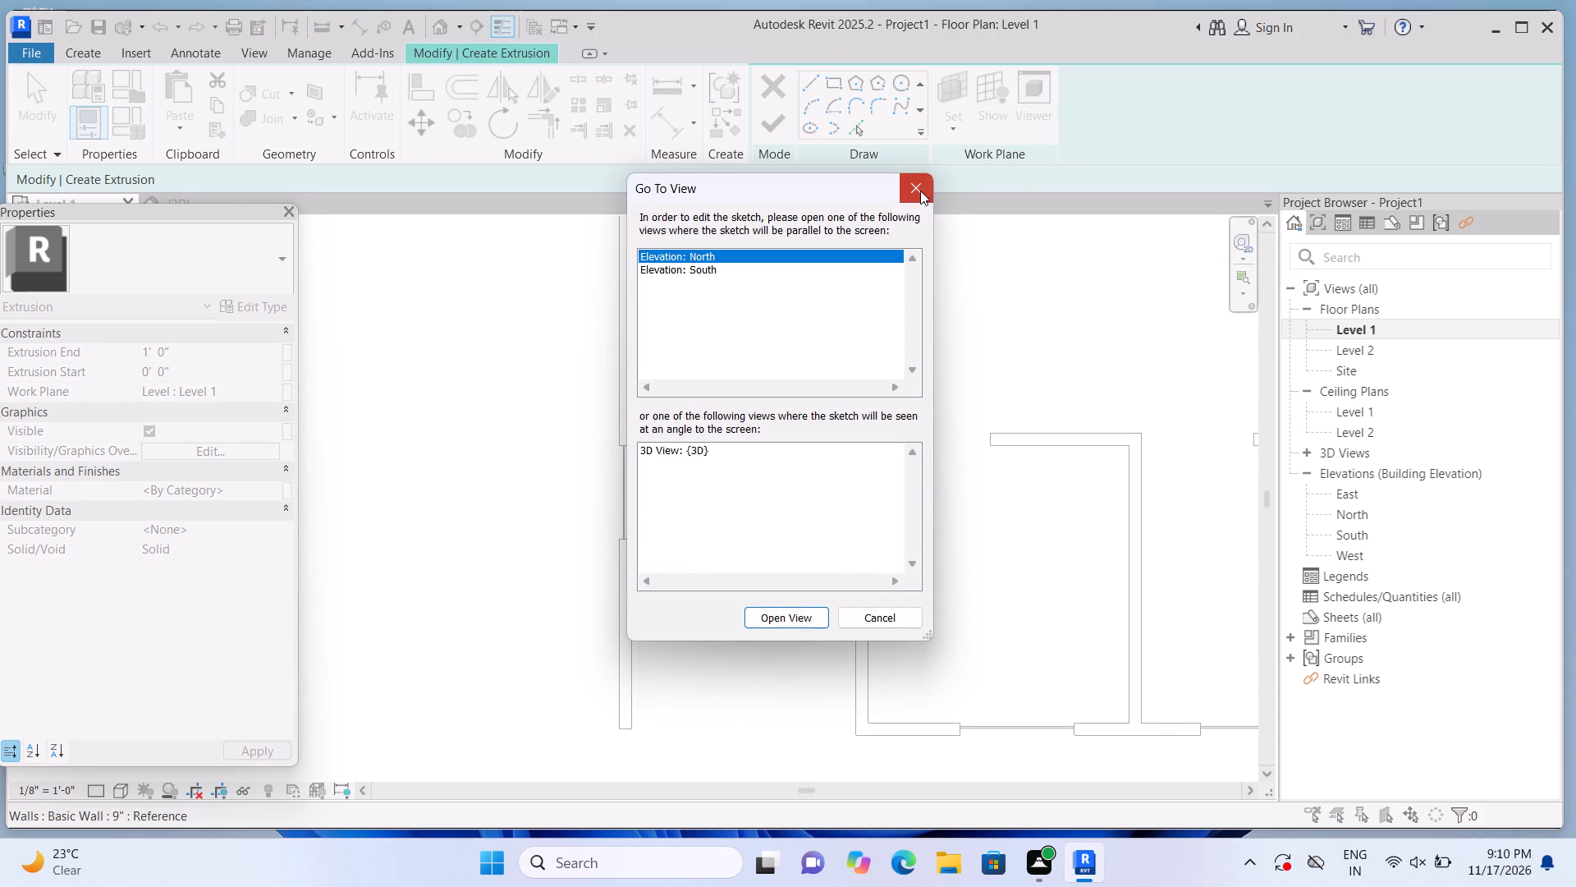
Extrude a 13' 9" by 9' 7 1/2" rectangle filling the porch between its walls, 1' 0" deep, and finish the in-place model.
{"action": "left_click", "coordinate": [837, 84]}
{"action": "scroll", "coordinate": [822, 653], "scroll_direction": "up", "scroll_amount": 2}
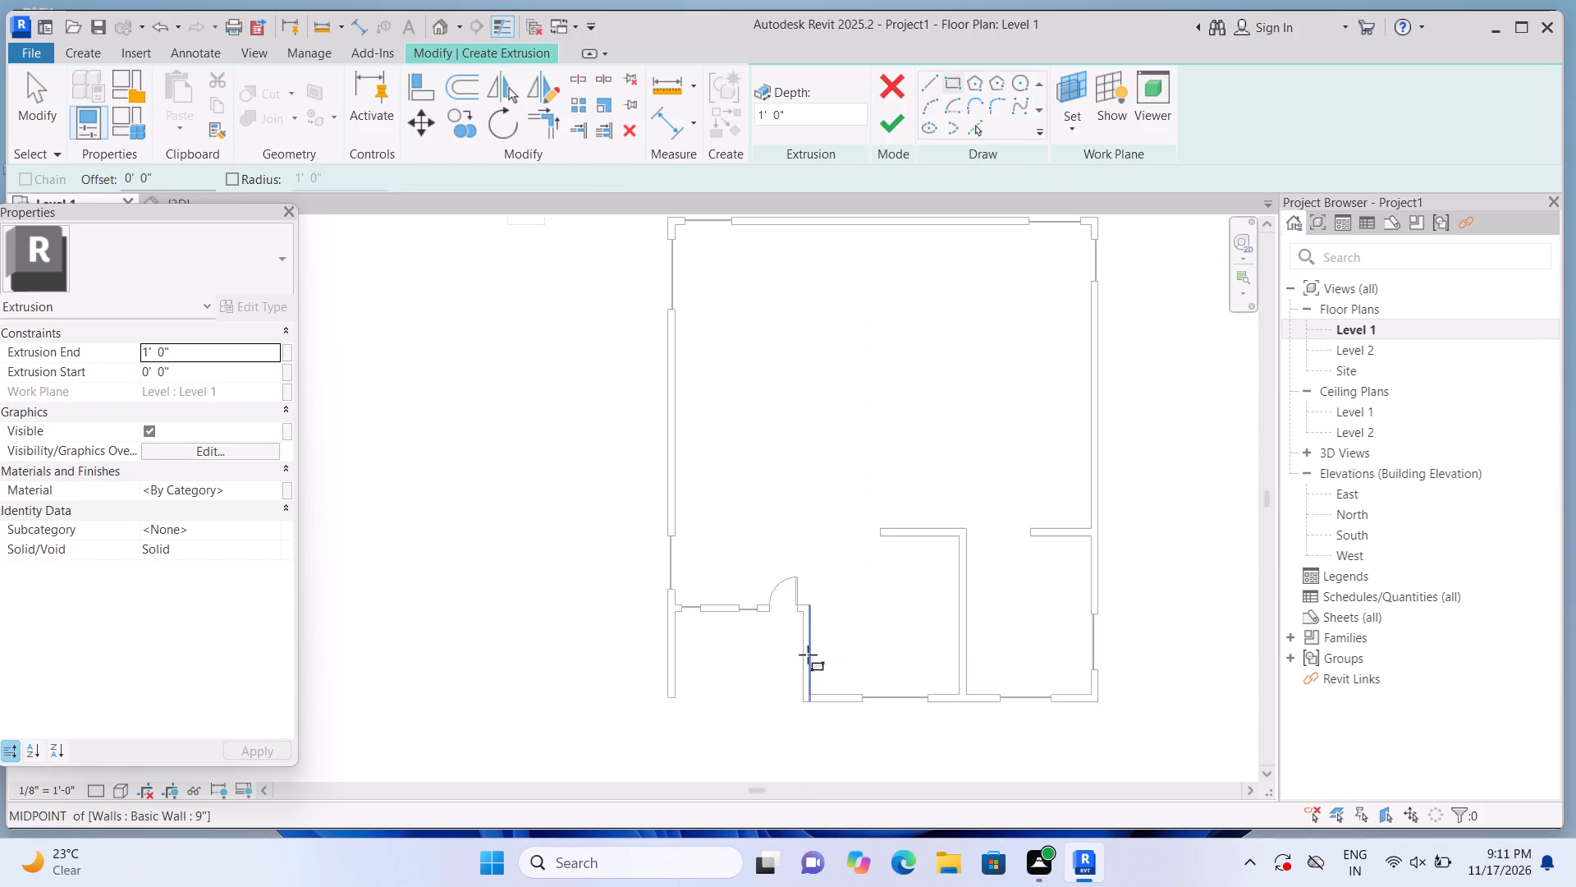
{"action": "scroll", "coordinate": [808, 655], "scroll_direction": "up", "scroll_amount": 6}
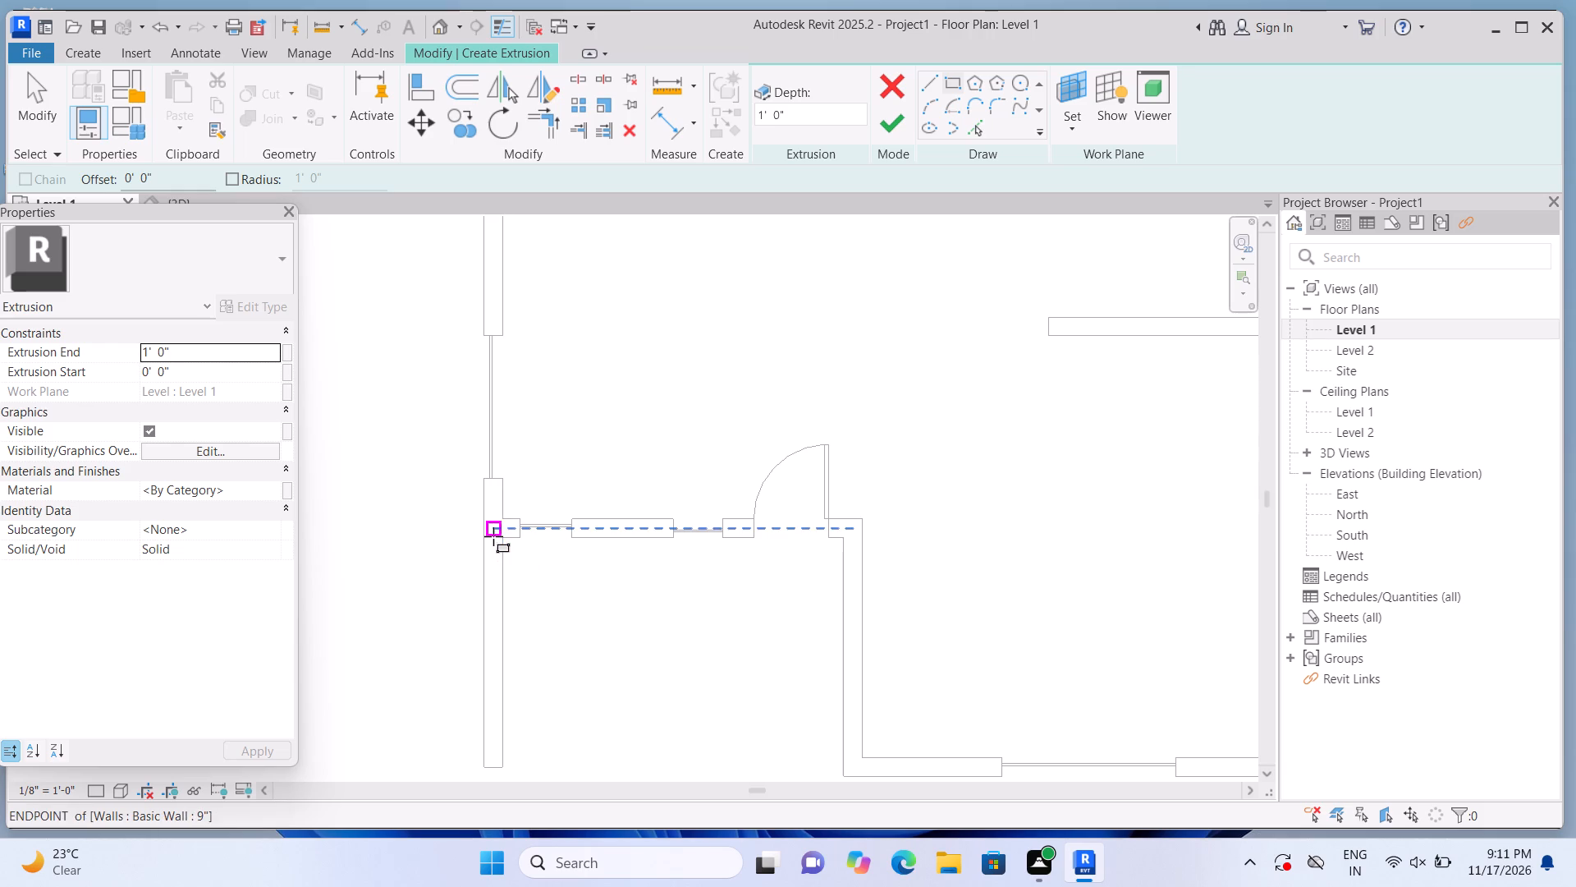
{"action": "left_click", "coordinate": [499, 542]}
{"action": "scroll", "coordinate": [715, 695], "scroll_direction": "down", "scroll_amount": 4}
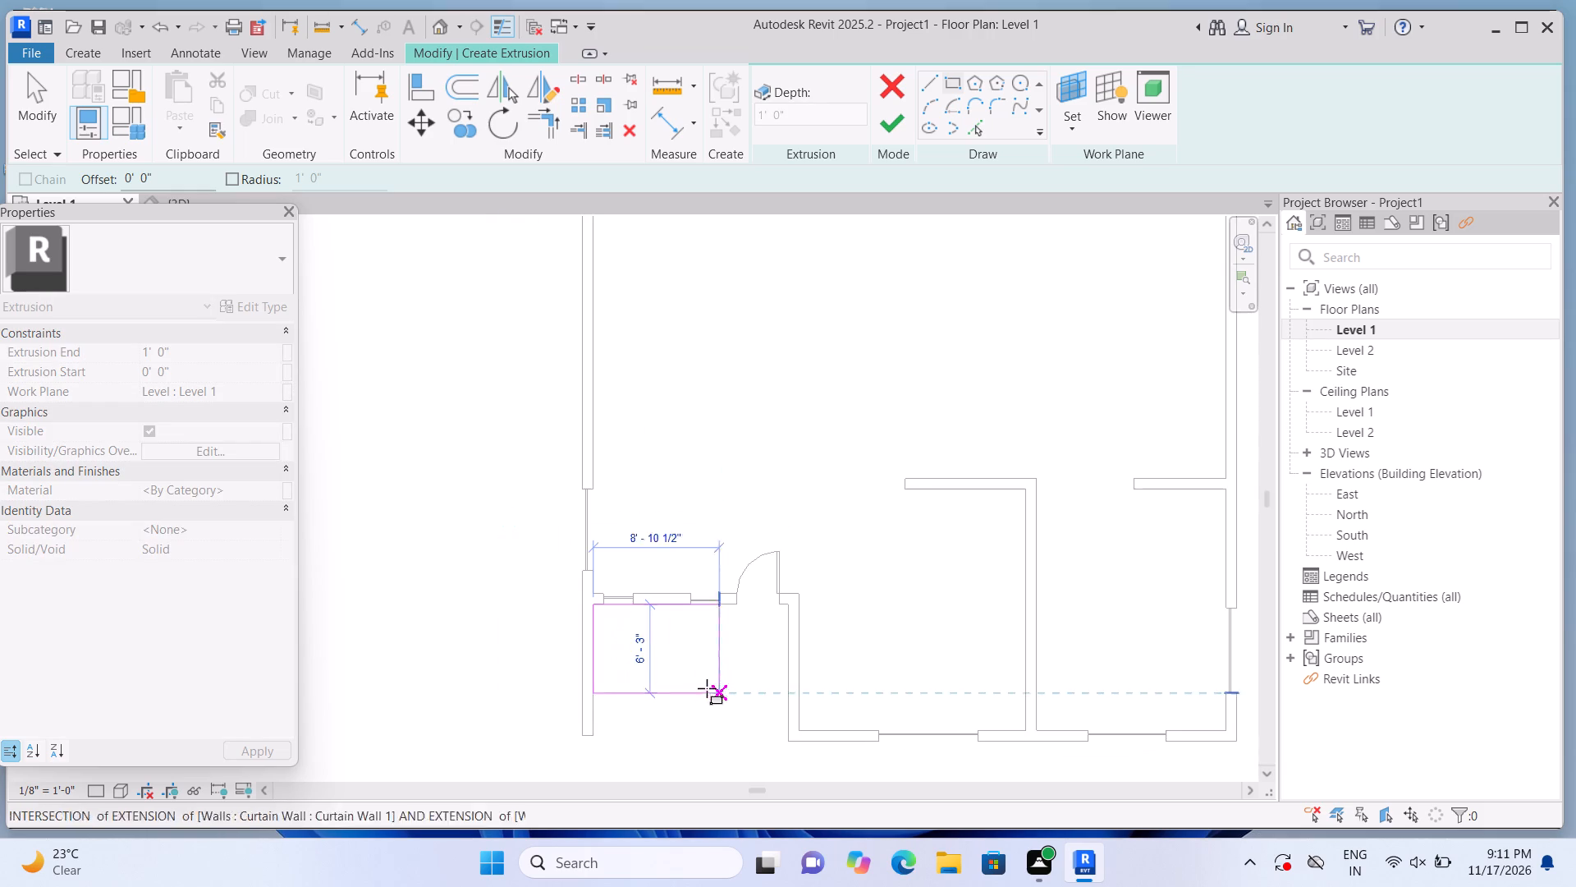
{"action": "scroll", "coordinate": [751, 748], "scroll_direction": "up", "scroll_amount": 6}
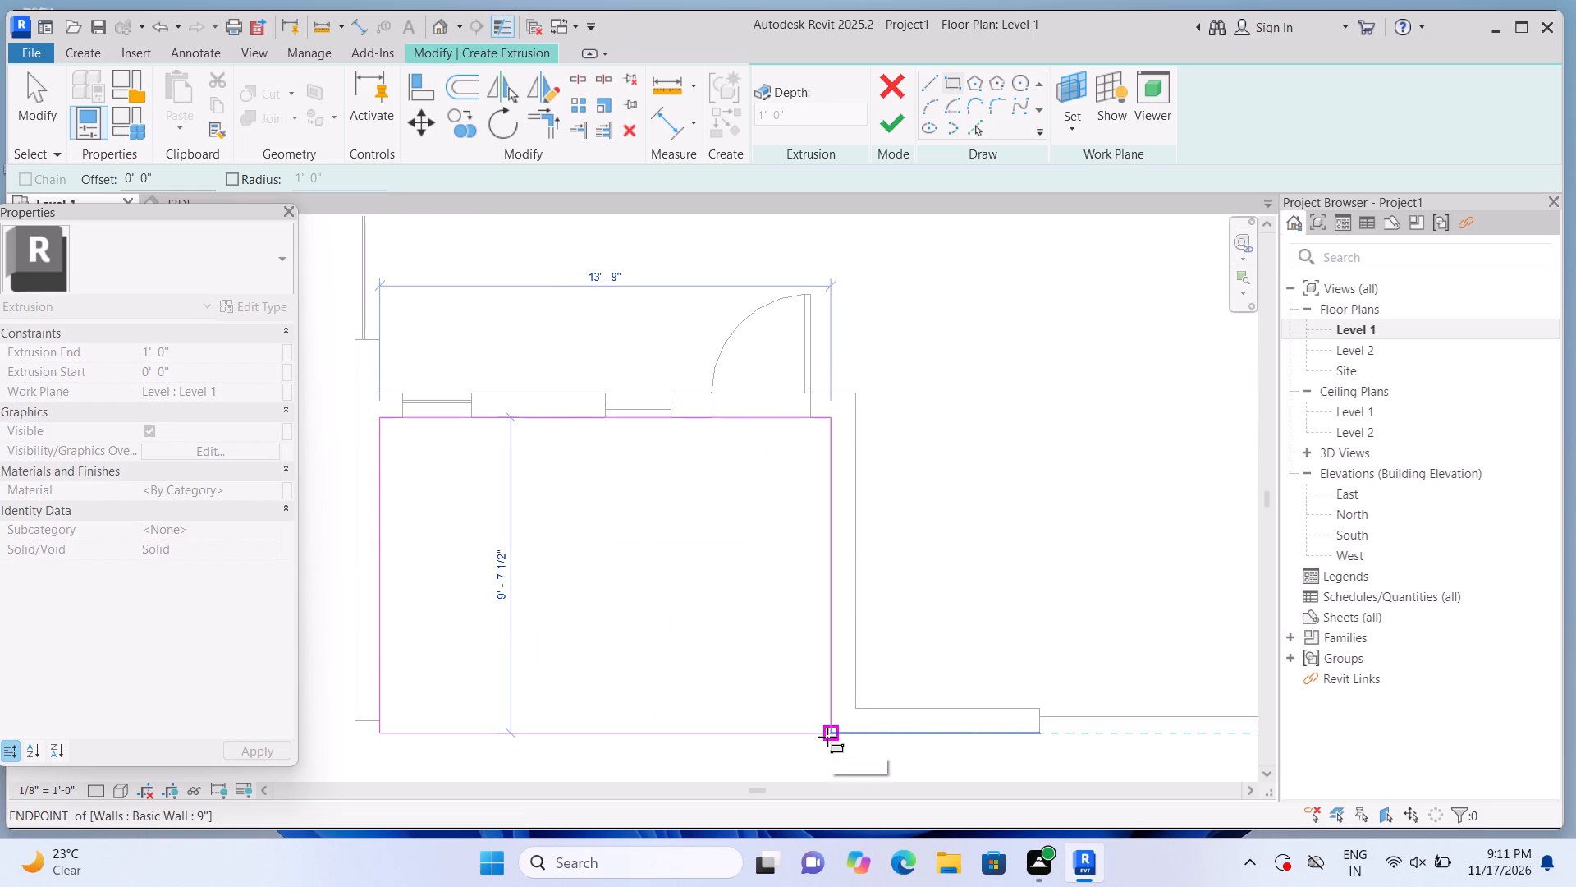
{"action": "left_click", "coordinate": [827, 737]}
{"action": "left_click", "coordinate": [882, 136]}
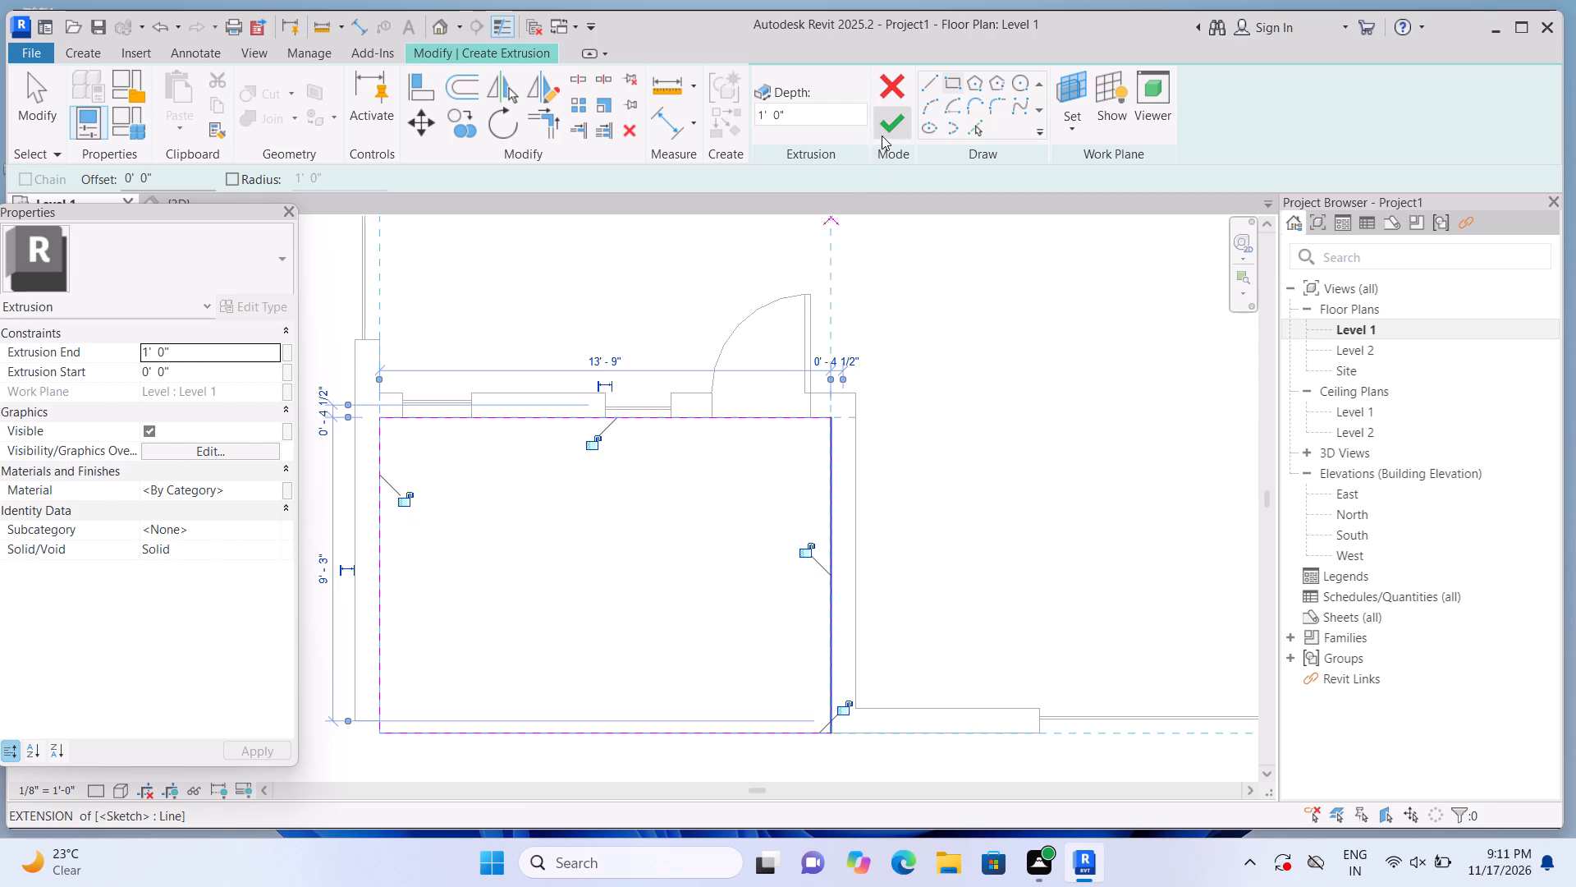
{"action": "scroll", "coordinate": [868, 486], "scroll_direction": "down", "scroll_amount": 2}
{"action": "left_click", "coordinate": [785, 744]}
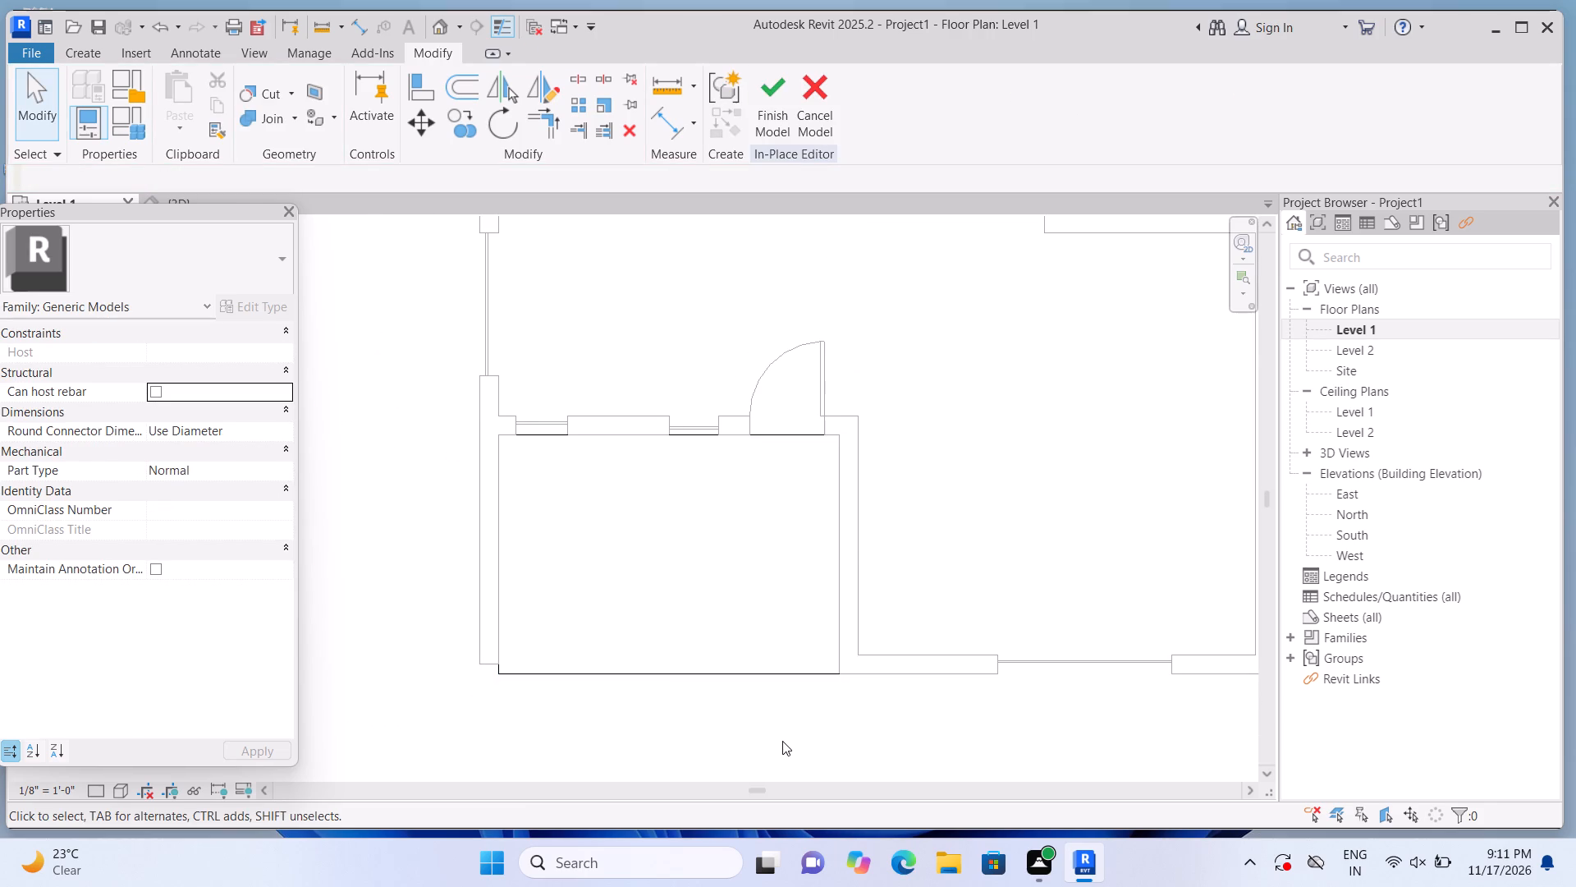
{"action": "scroll", "coordinate": [780, 735], "scroll_direction": "down", "scroll_amount": 1}
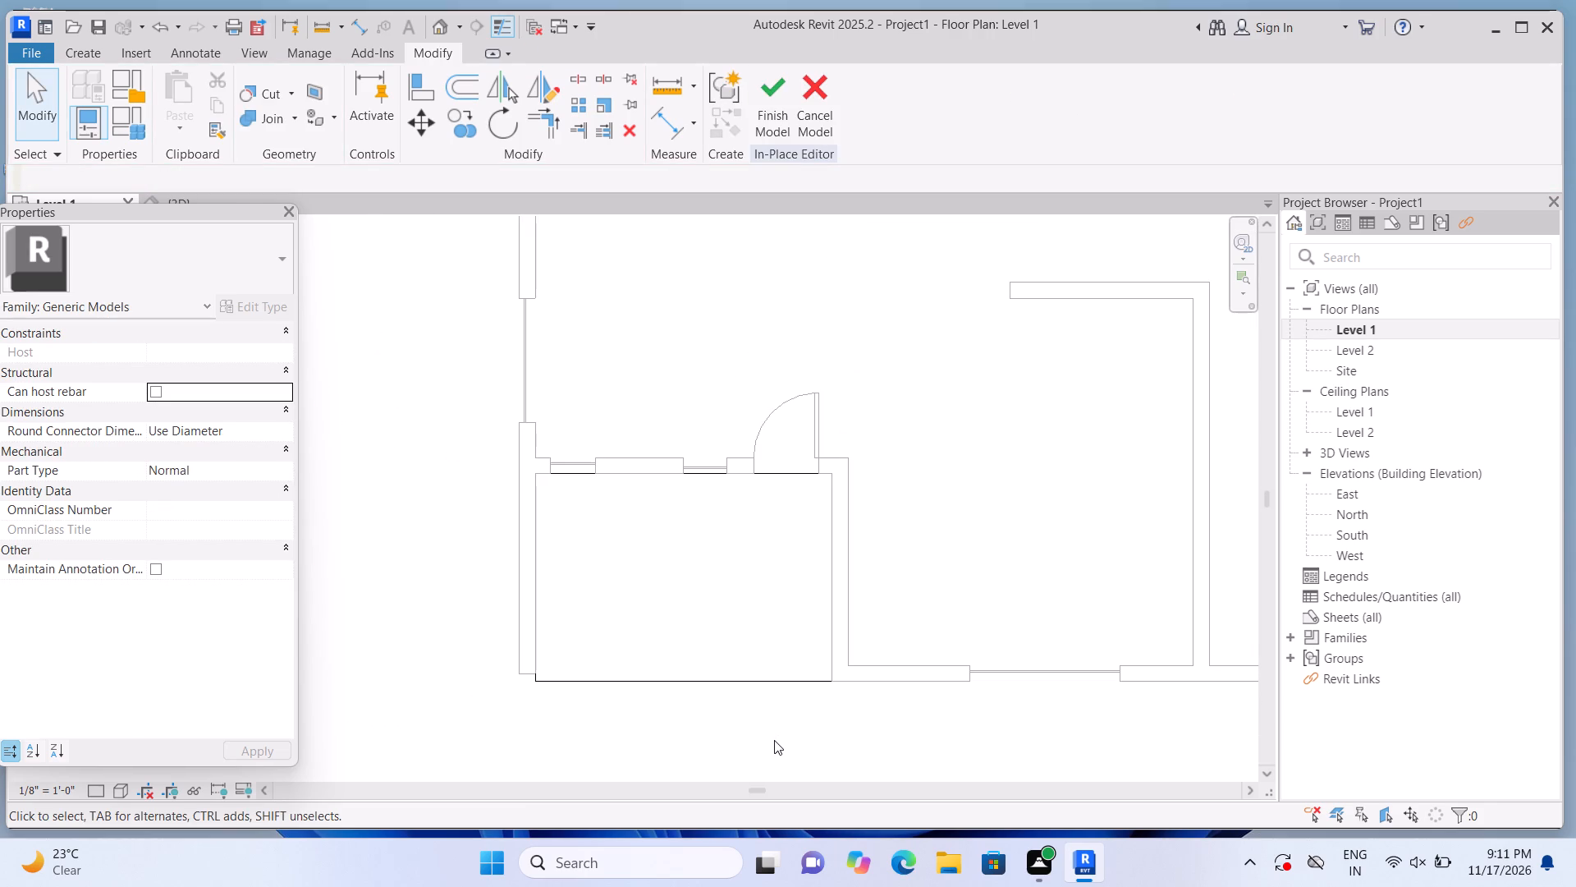
{"action": "scroll", "coordinate": [534, 709], "scroll_direction": "up", "scroll_amount": 3}
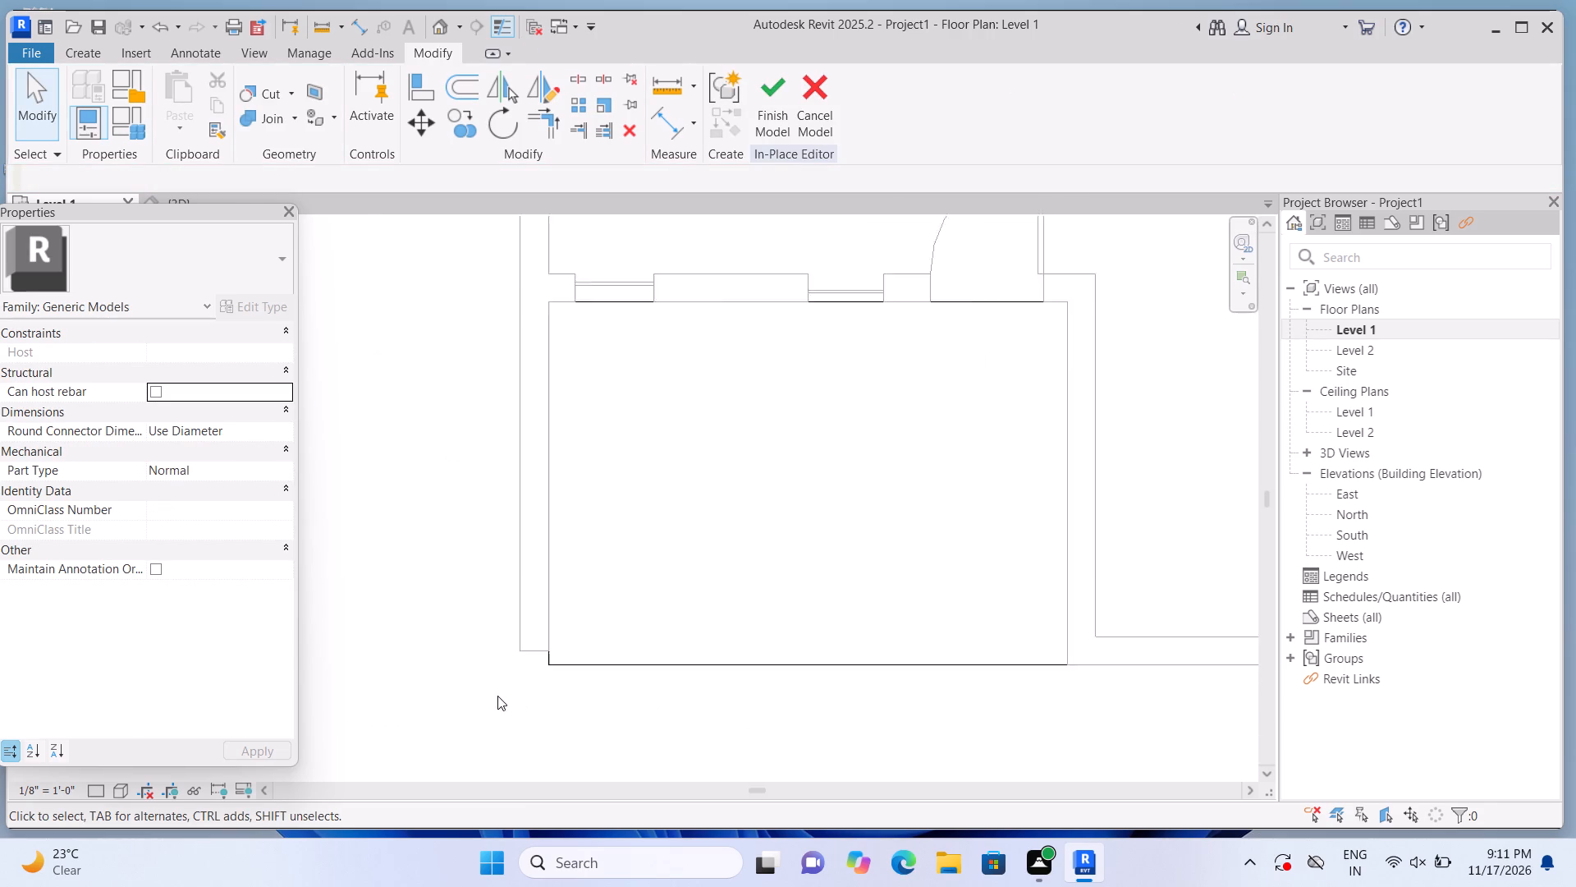
{"action": "scroll", "coordinate": [497, 696], "scroll_direction": "up", "scroll_amount": 3}
{"action": "scroll", "coordinate": [538, 683], "scroll_direction": "down", "scroll_amount": 3}
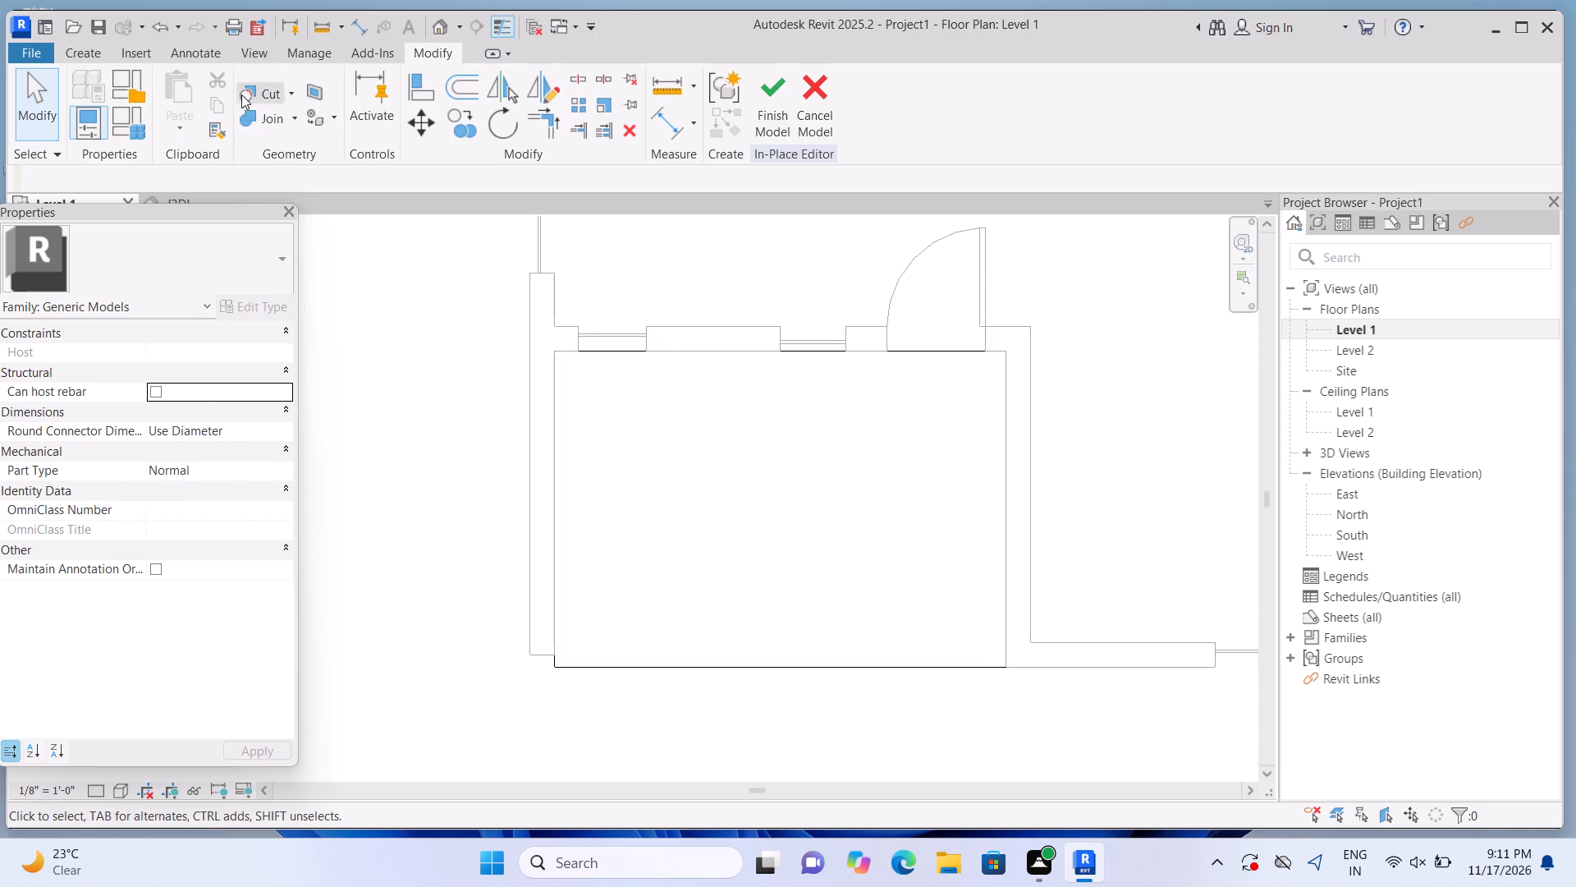
{"action": "left_click", "coordinate": [760, 102]}
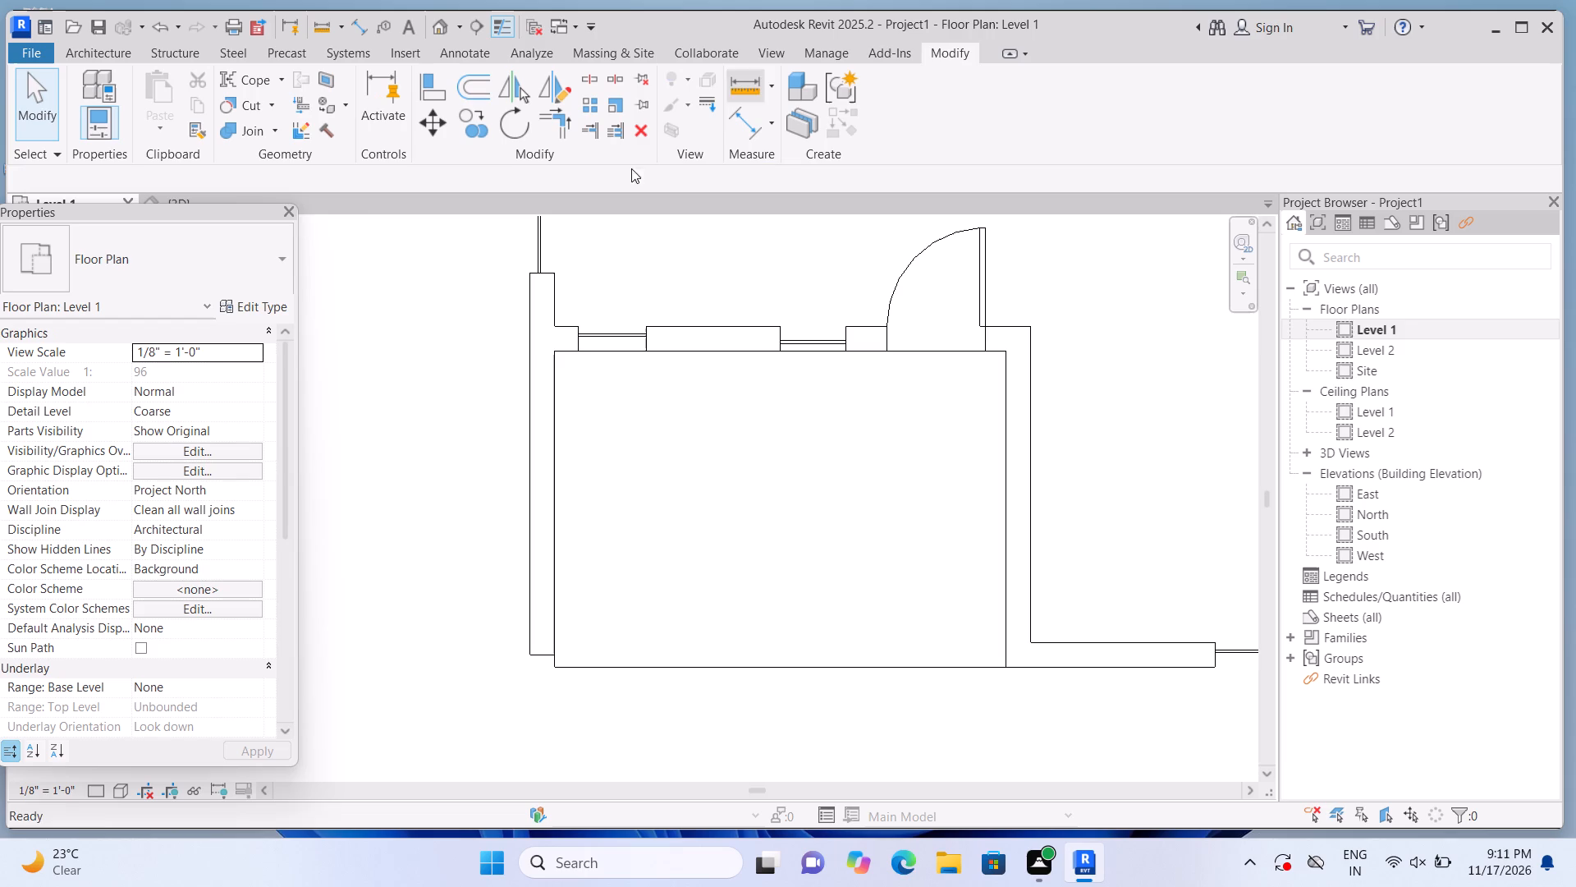
Extend the left porch wall's lower end with a 0' 4 1/2" segment of 9" Basic Wall, flush with the porch slab's outer edge.
{"action": "left_click", "coordinate": [91, 56]}
{"action": "left_click", "coordinate": [96, 85]}
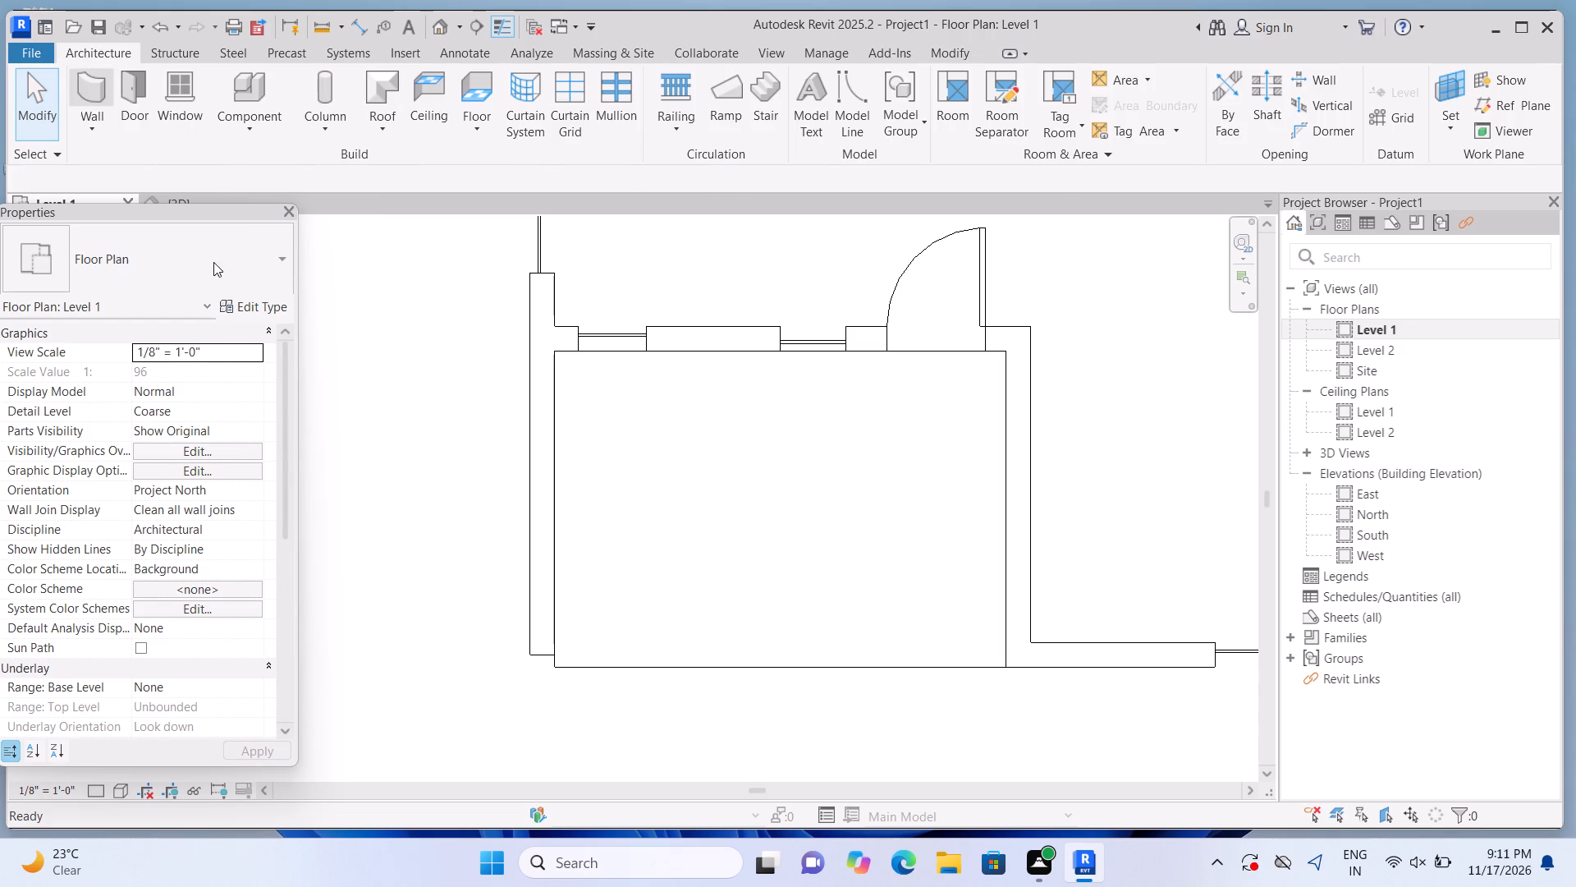
{"action": "left_click", "coordinate": [270, 258]}
{"action": "scroll", "coordinate": [233, 413], "scroll_direction": "down", "scroll_amount": 3}
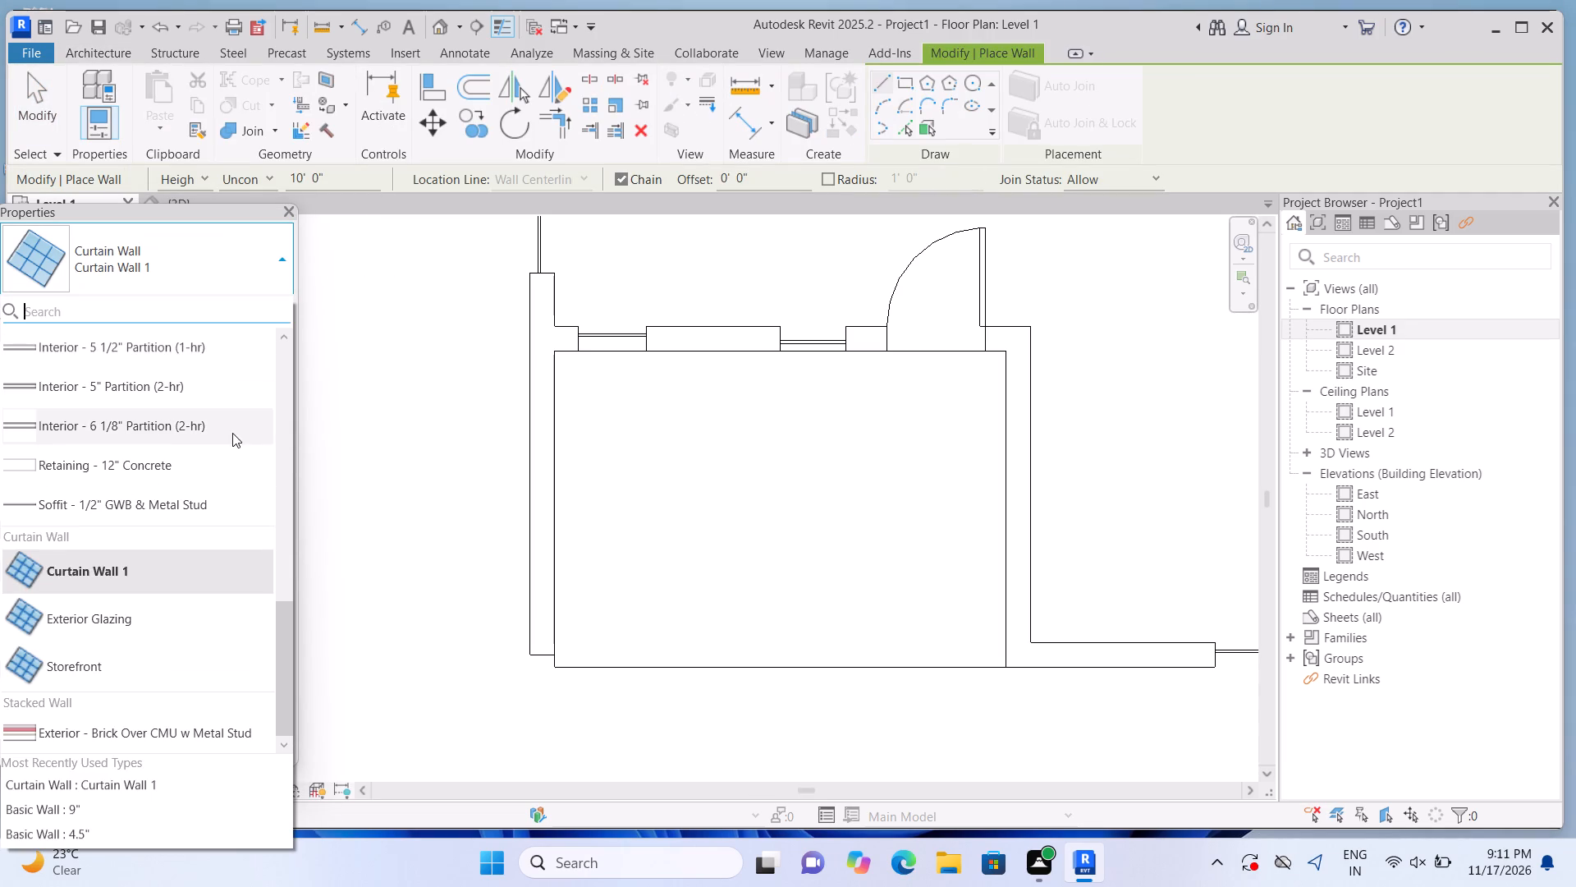
{"action": "scroll", "coordinate": [218, 473], "scroll_direction": "up", "scroll_amount": 8}
{"action": "left_click", "coordinate": [200, 410]}
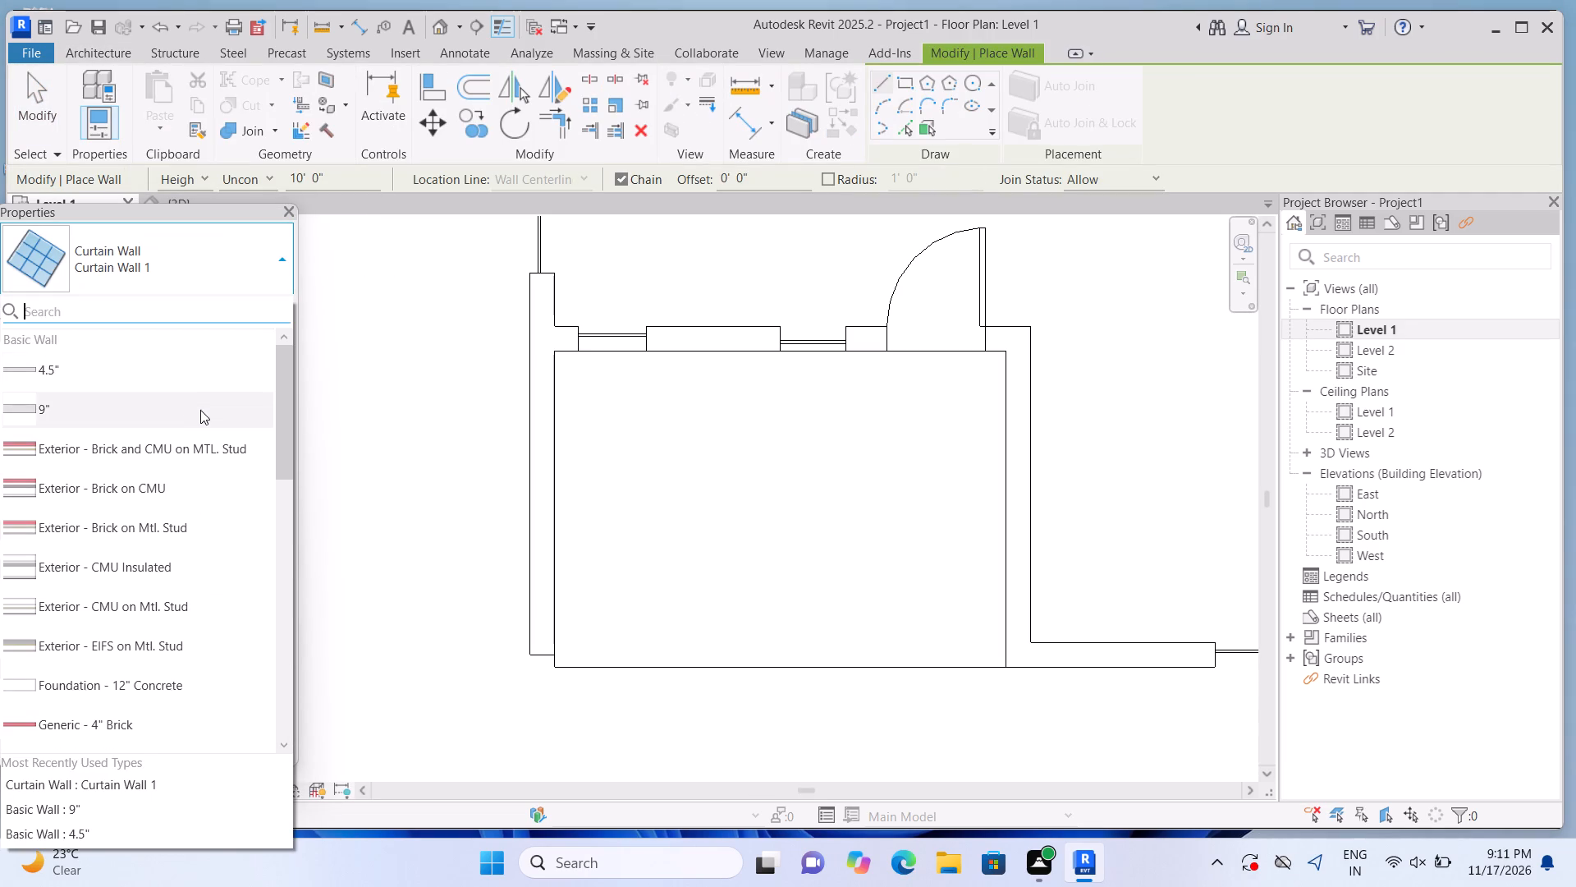
{"action": "scroll", "coordinate": [439, 597], "scroll_direction": "up", "scroll_amount": 2}
{"action": "scroll", "coordinate": [522, 655], "scroll_direction": "up", "scroll_amount": 2}
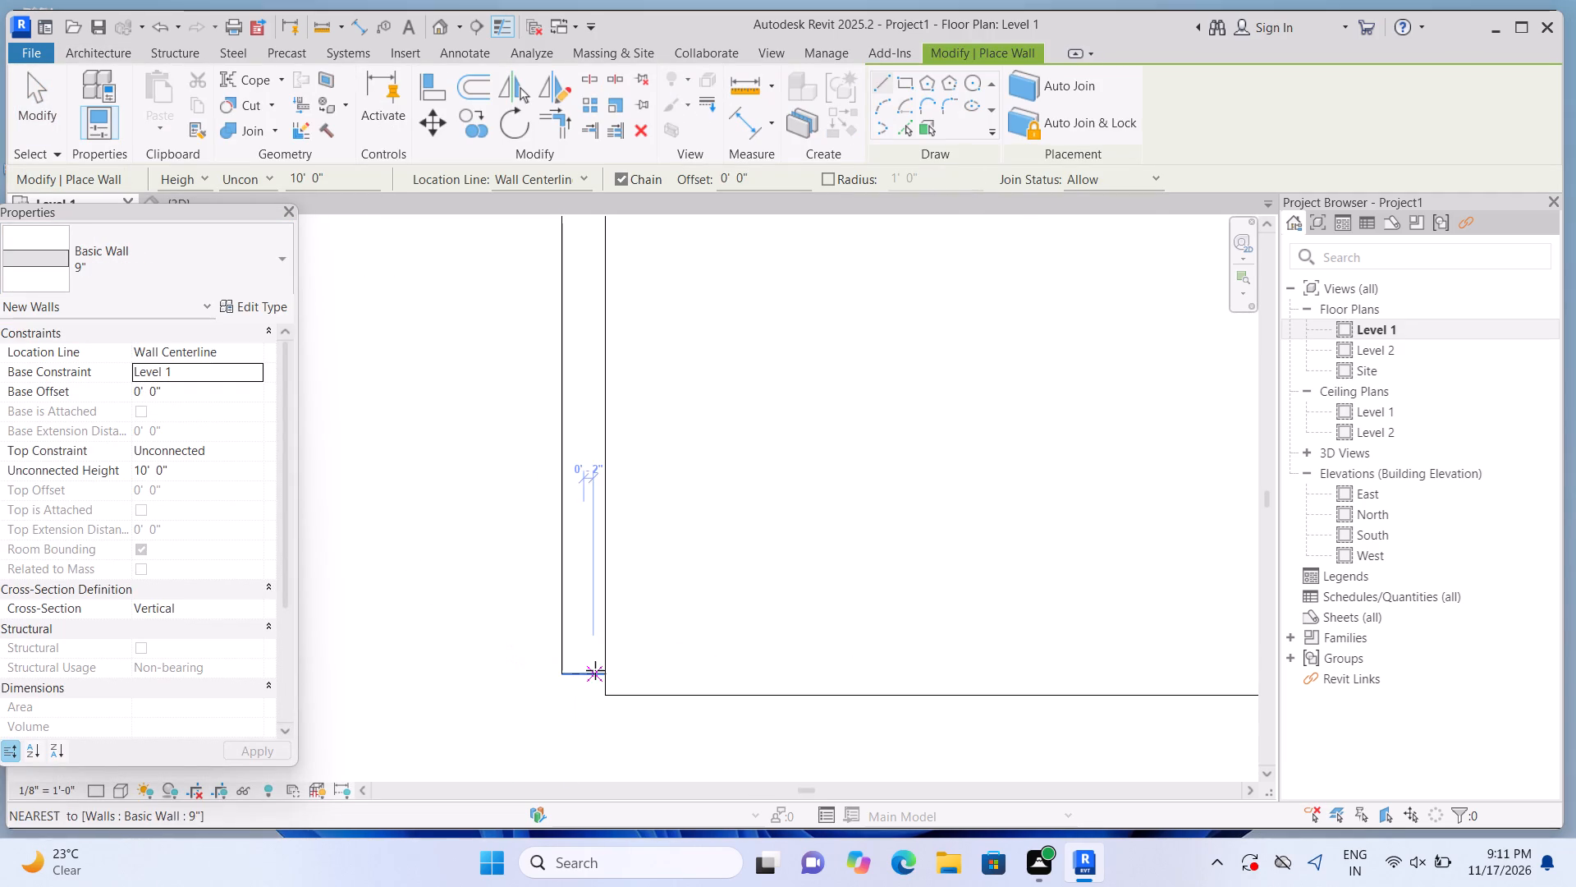
{"action": "left_click", "coordinate": [588, 669]}
{"action": "scroll", "coordinate": [587, 701], "scroll_direction": "up", "scroll_amount": 4}
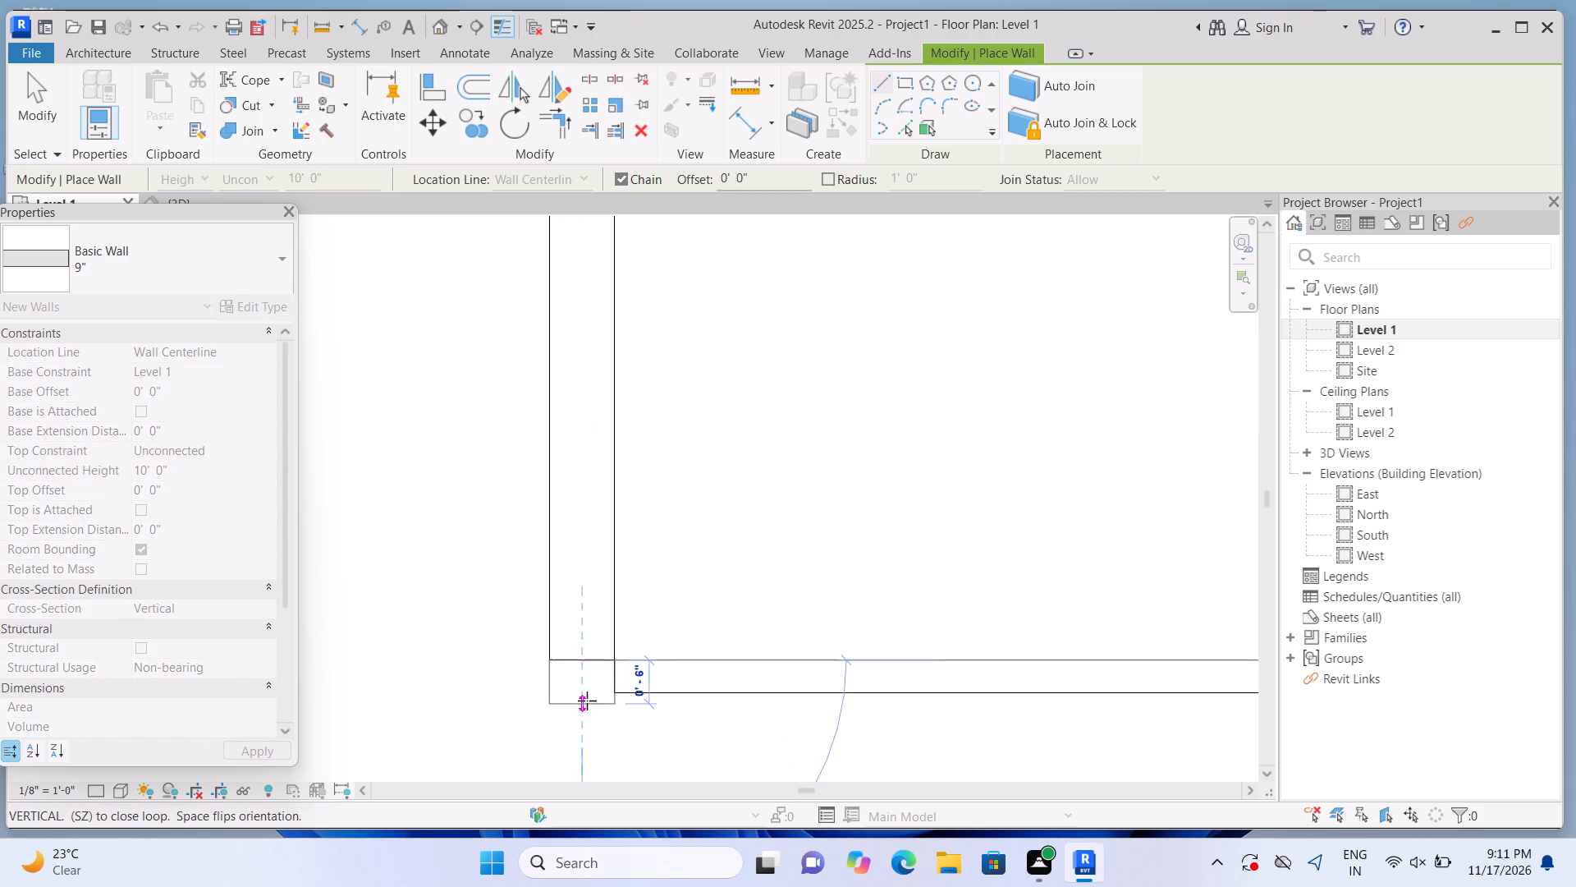
{"action": "scroll", "coordinate": [587, 701], "scroll_direction": "up", "scroll_amount": 6}
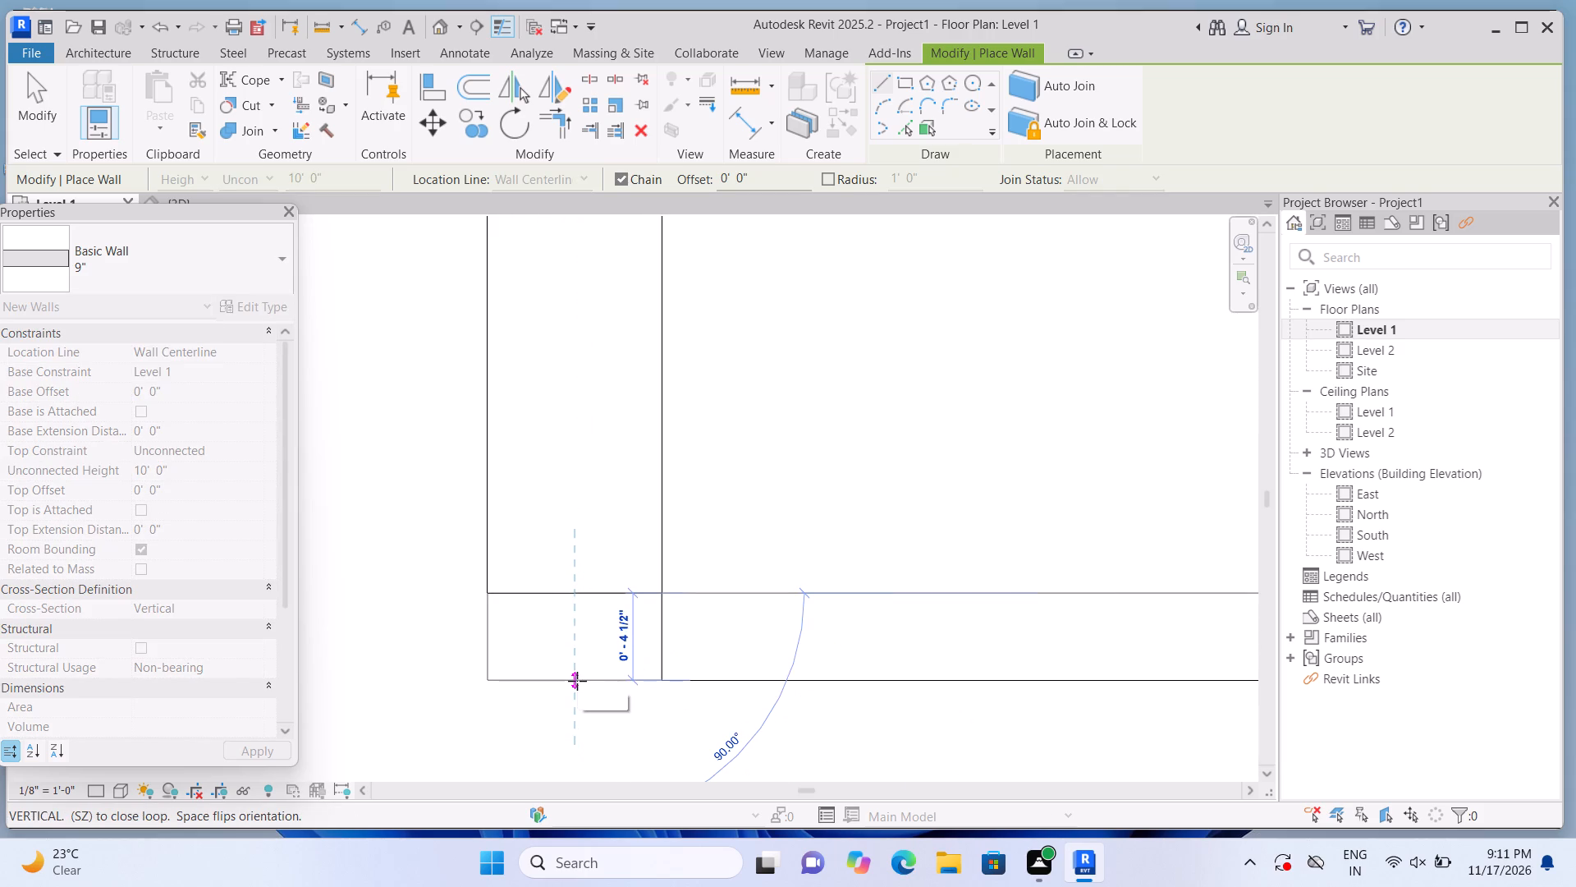
{"action": "left_click", "coordinate": [577, 681]}
{"action": "scroll", "coordinate": [572, 687], "scroll_direction": "down", "scroll_amount": 7}
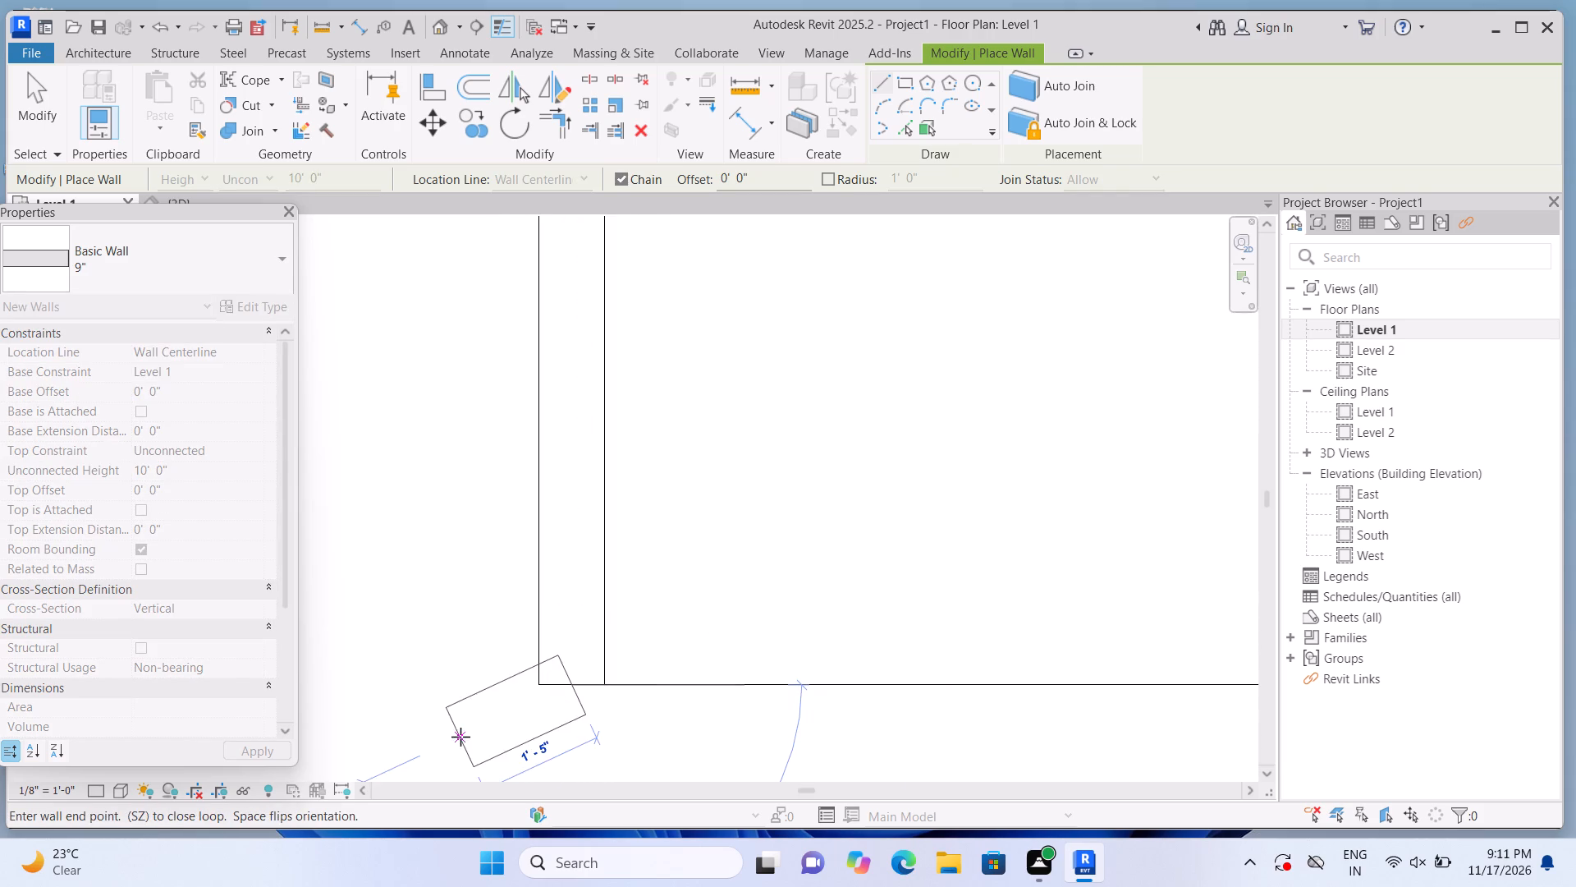
{"action": "key", "text": "Escape"}
{"action": "scroll", "coordinate": [432, 780], "scroll_direction": "down", "scroll_amount": 9}
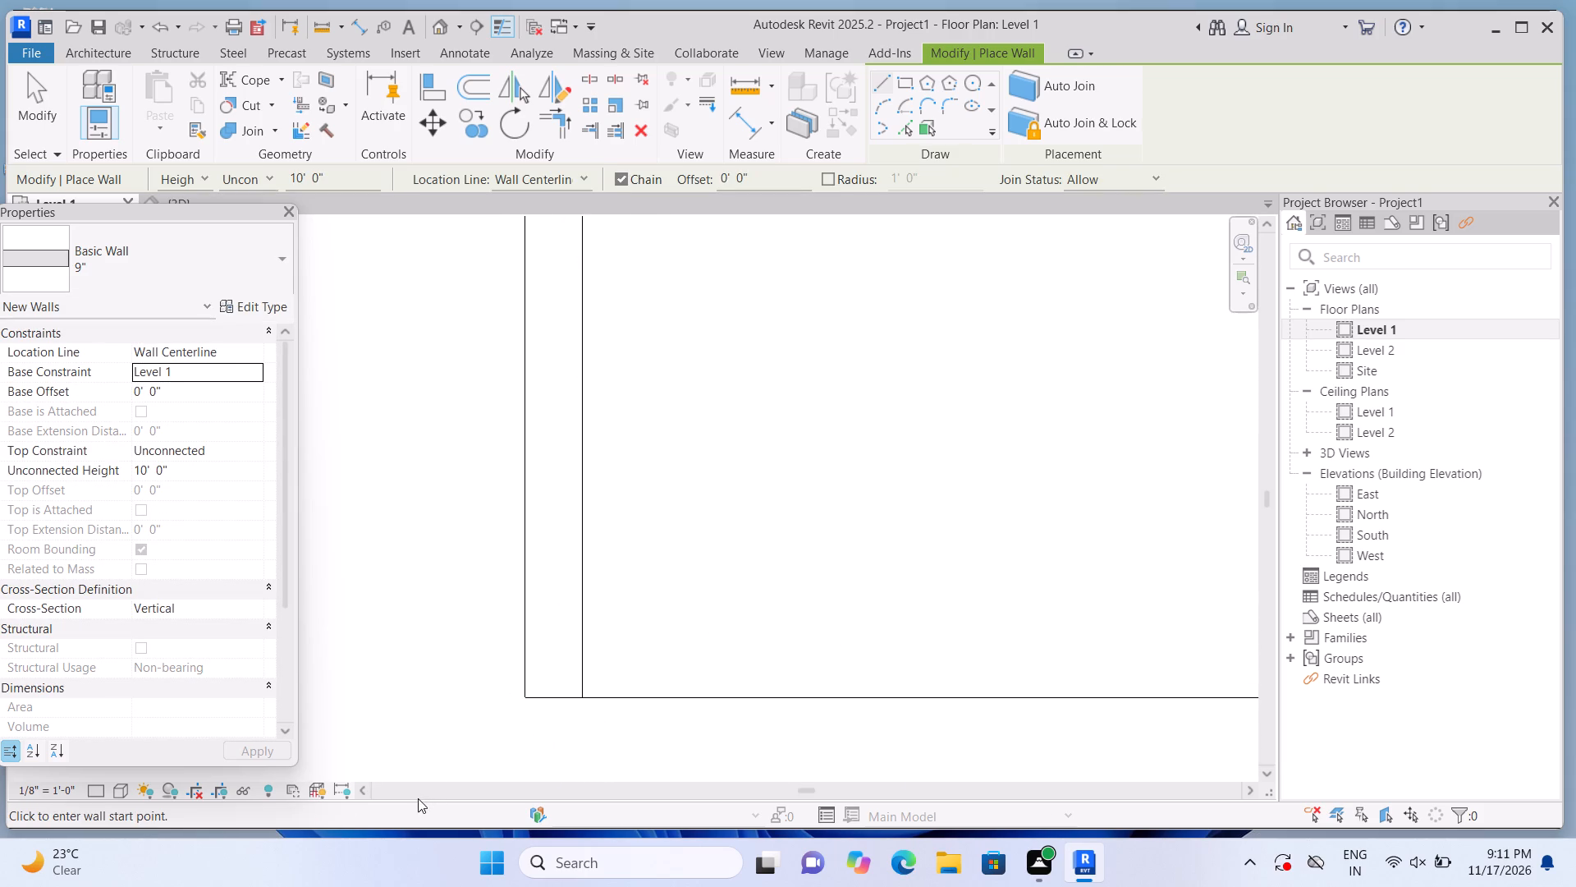
{"action": "scroll", "coordinate": [418, 798], "scroll_direction": "down", "scroll_amount": 2}
{"action": "scroll", "coordinate": [445, 688], "scroll_direction": "down", "scroll_amount": 8}
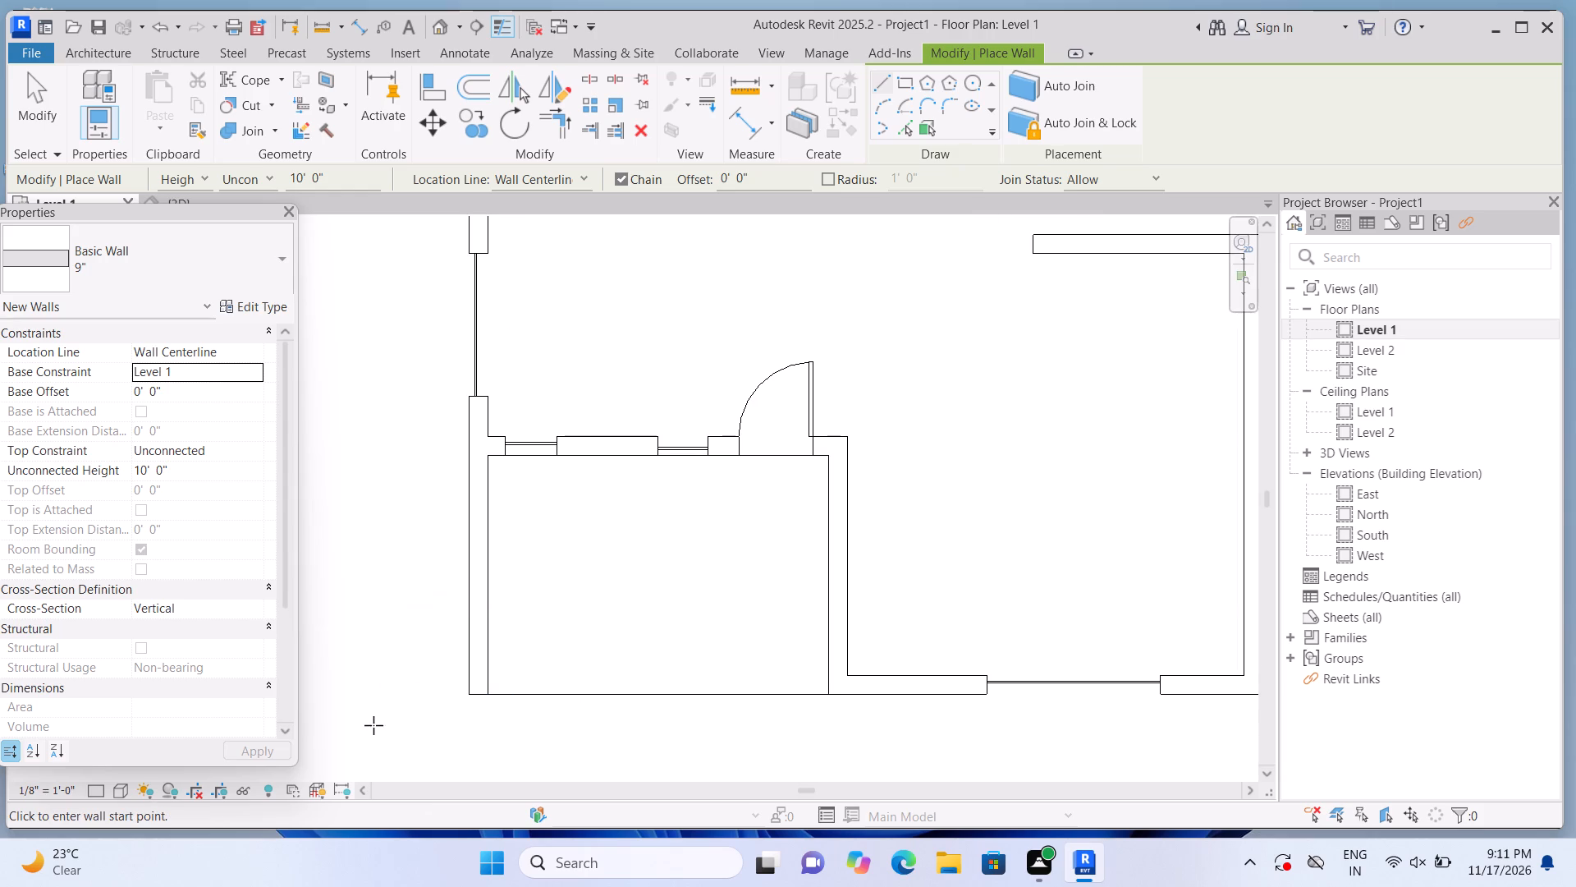
Open the 3D view and examine the porch, then the undersides of the walls from below the building.
{"action": "key", "text": "Escape"}
{"action": "key", "text": "Escape"}
{"action": "scroll", "coordinate": [373, 737], "scroll_direction": "down", "scroll_amount": 7}
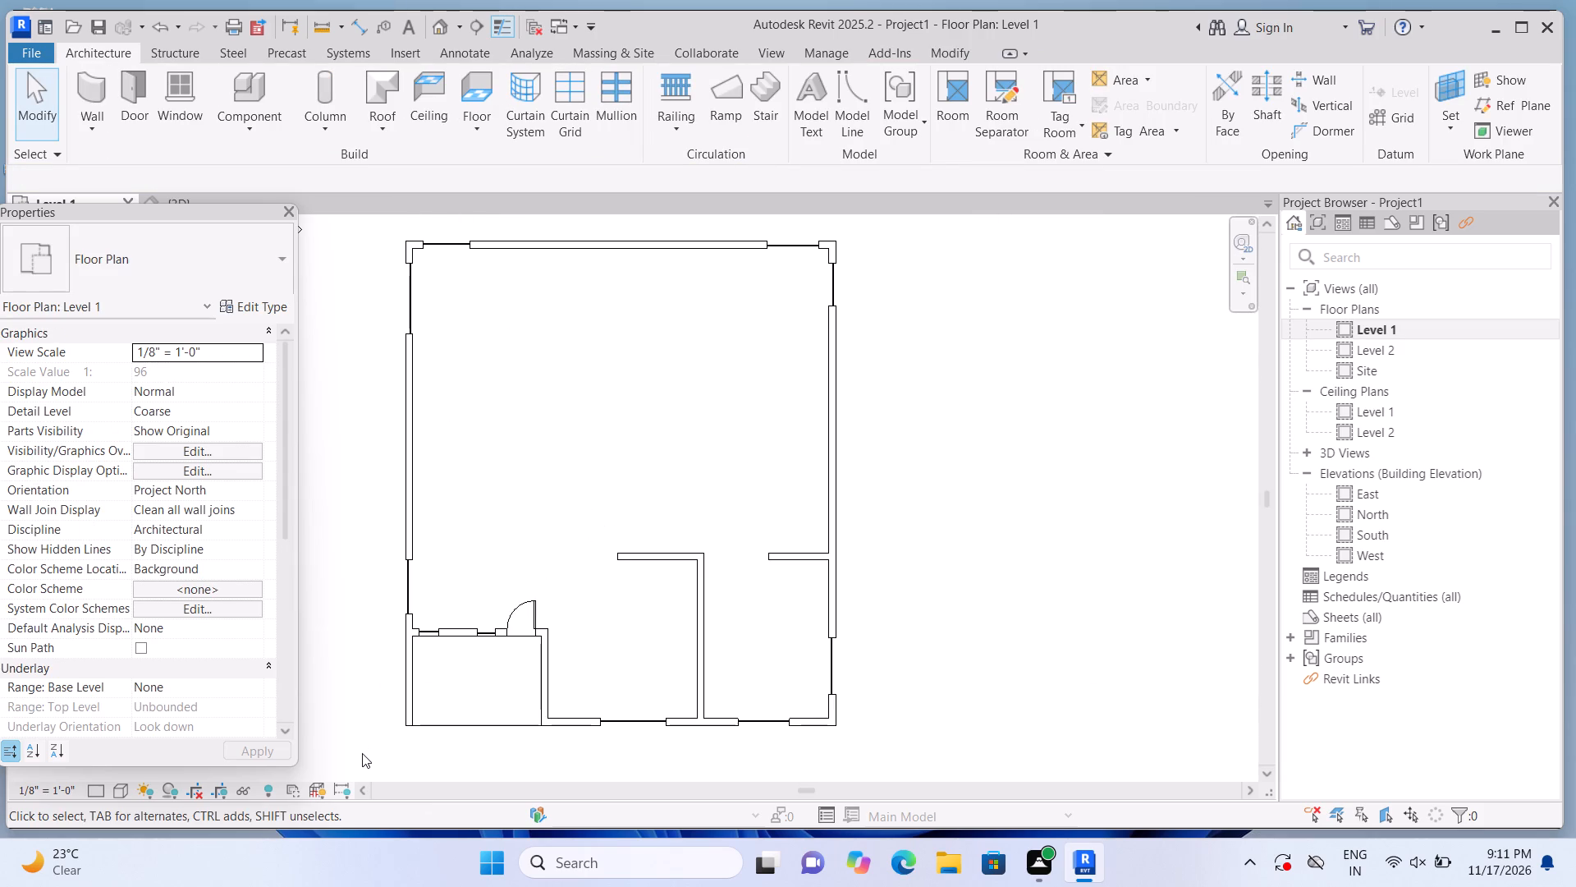
{"action": "left_click", "coordinate": [437, 25]}
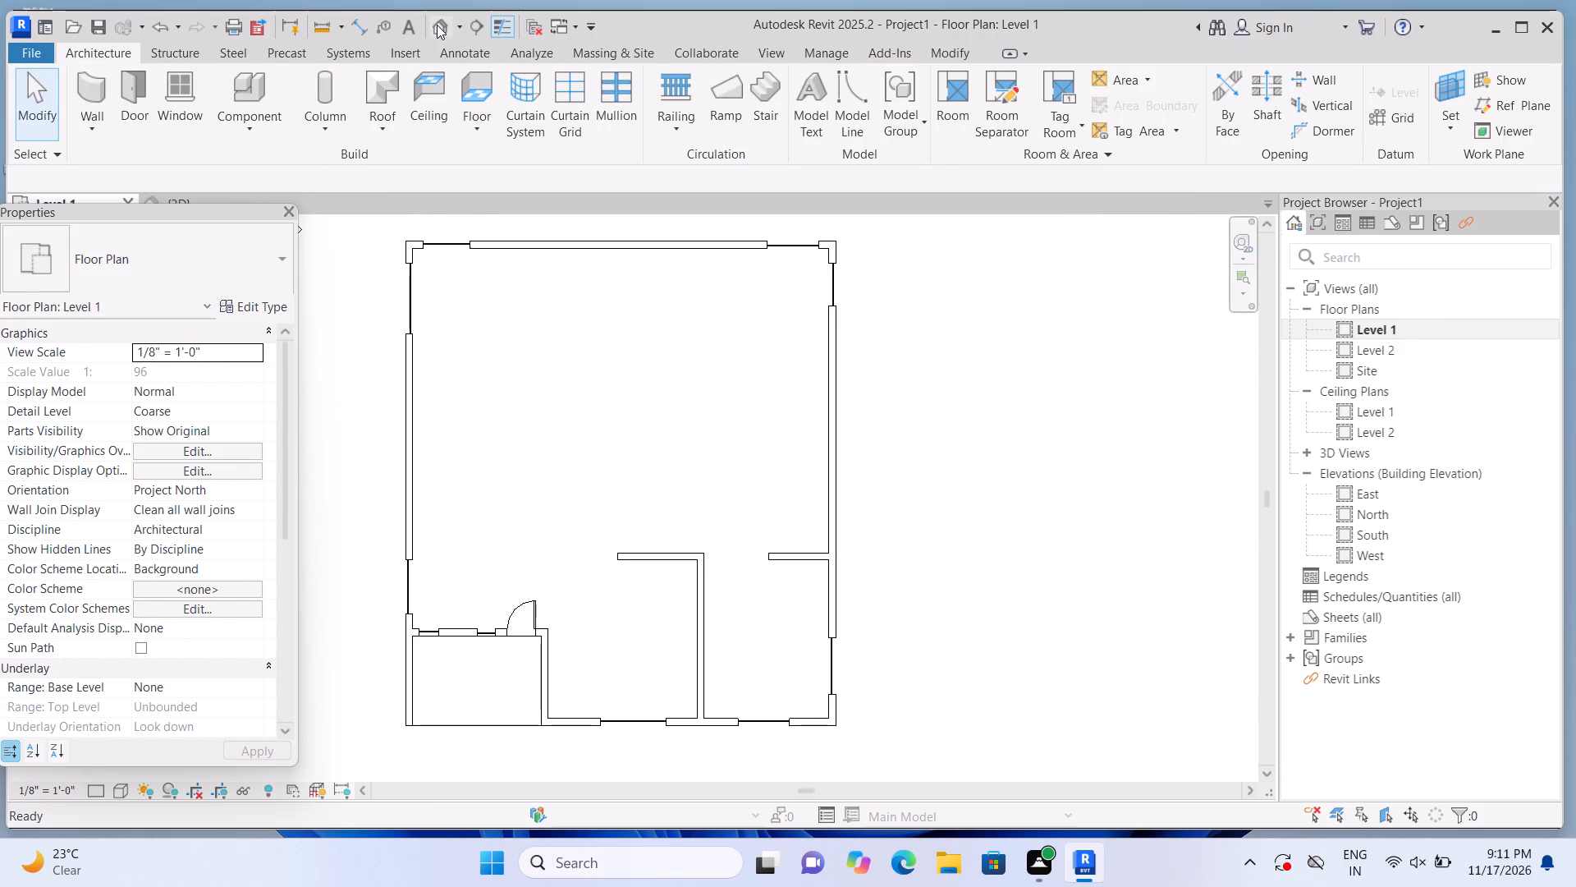
{"action": "scroll", "coordinate": [238, 554], "scroll_direction": "up", "scroll_amount": 6}
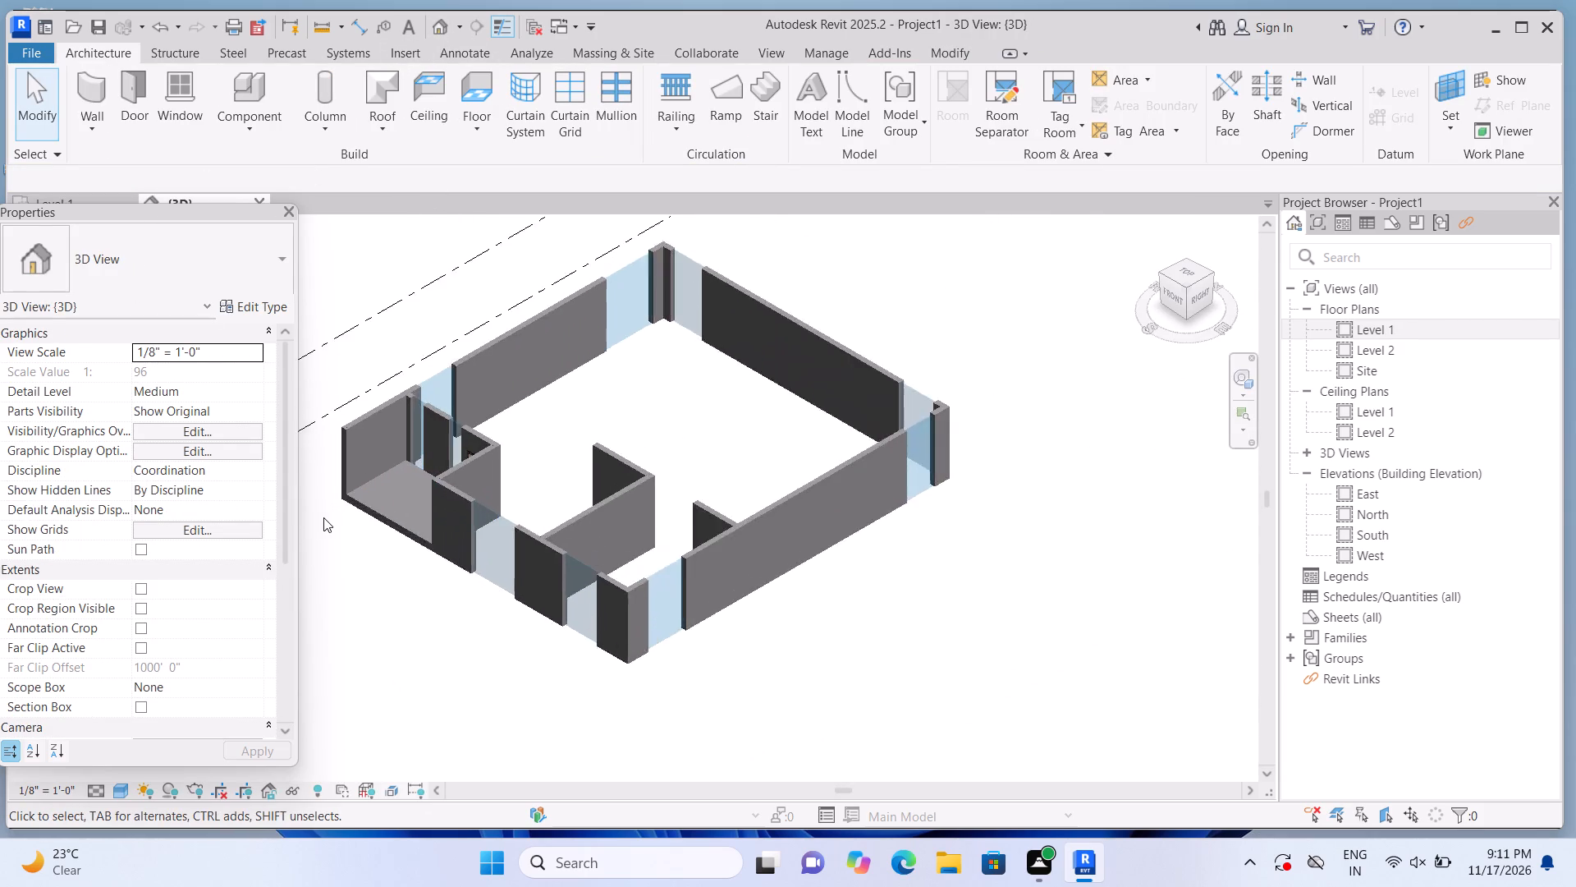
{"action": "scroll", "coordinate": [323, 517], "scroll_direction": "up", "scroll_amount": 4}
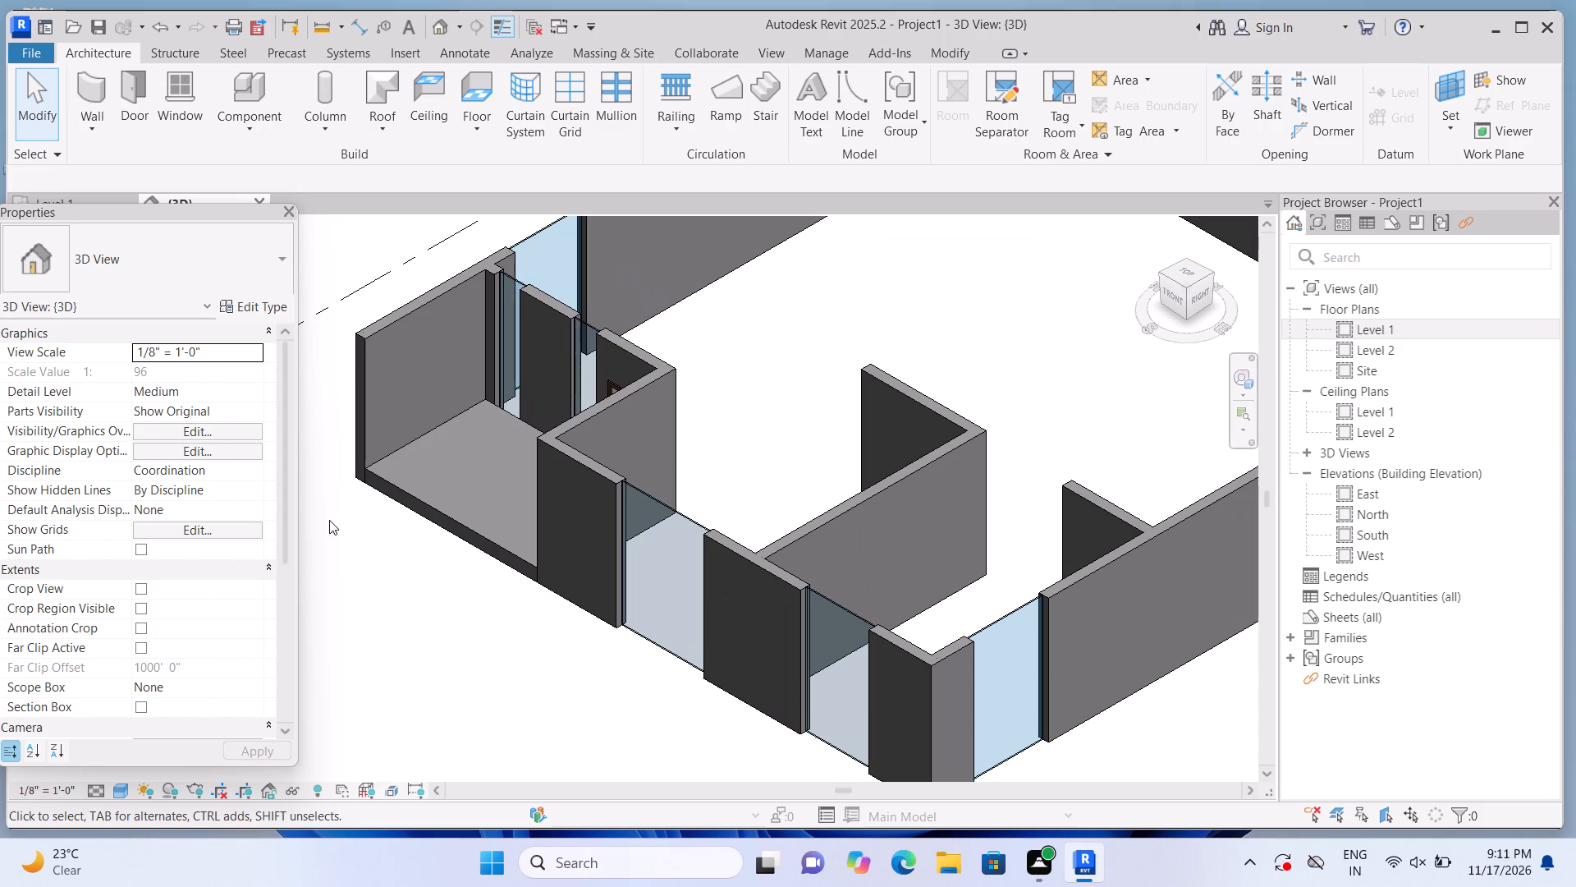
{"action": "scroll", "coordinate": [330, 520], "scroll_direction": "down", "scroll_amount": 5}
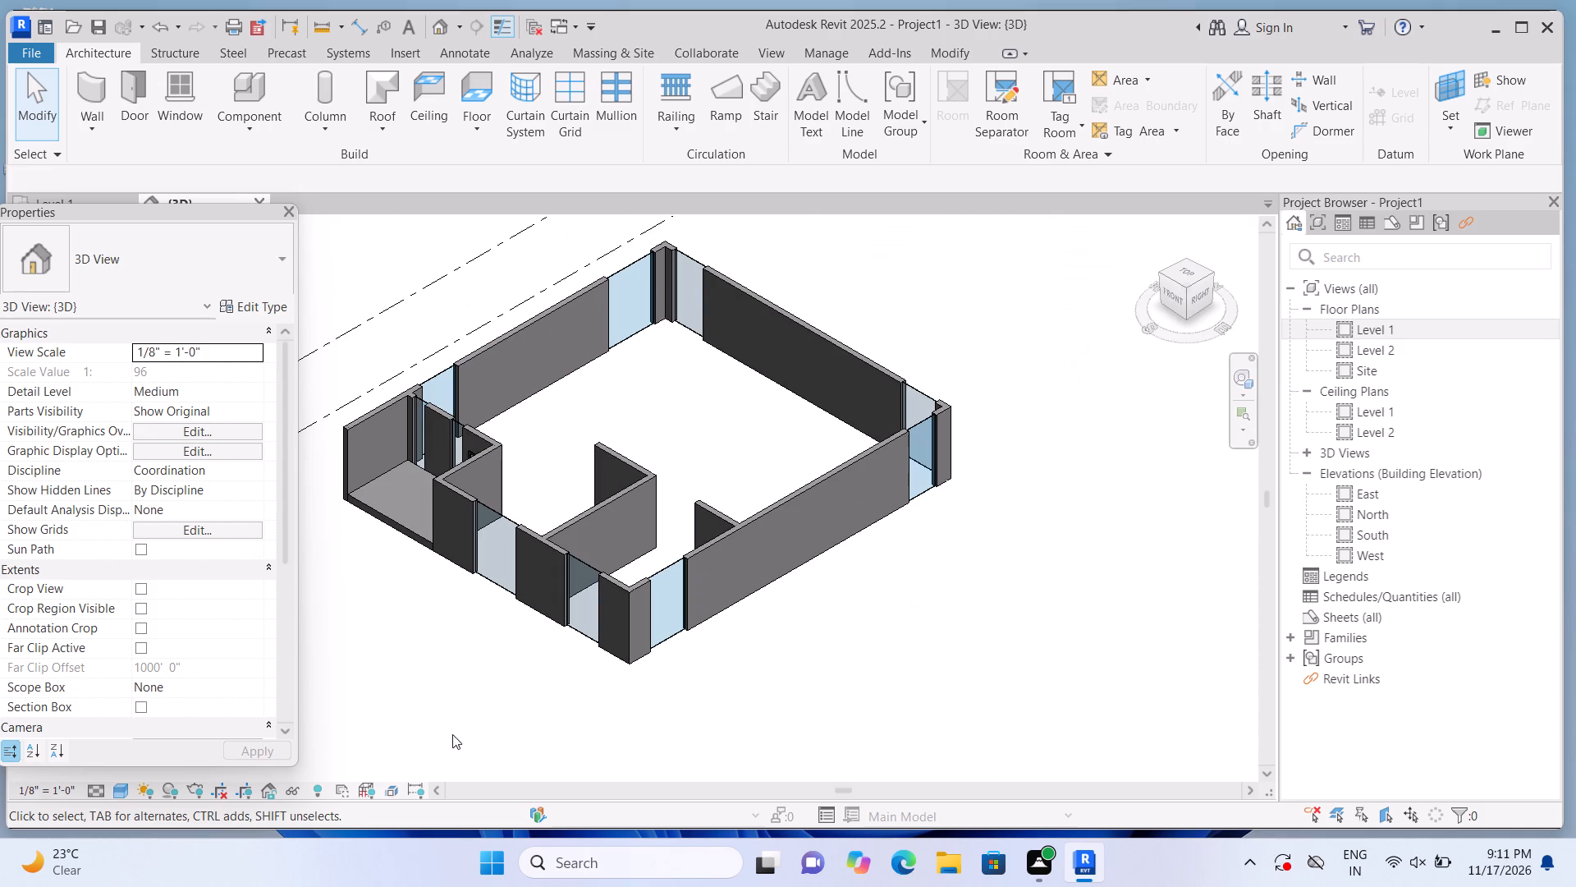
{"action": "middle_click_drag", "start_coordinate": [464, 718], "coordinate": [504, 204], "text": "shift"}
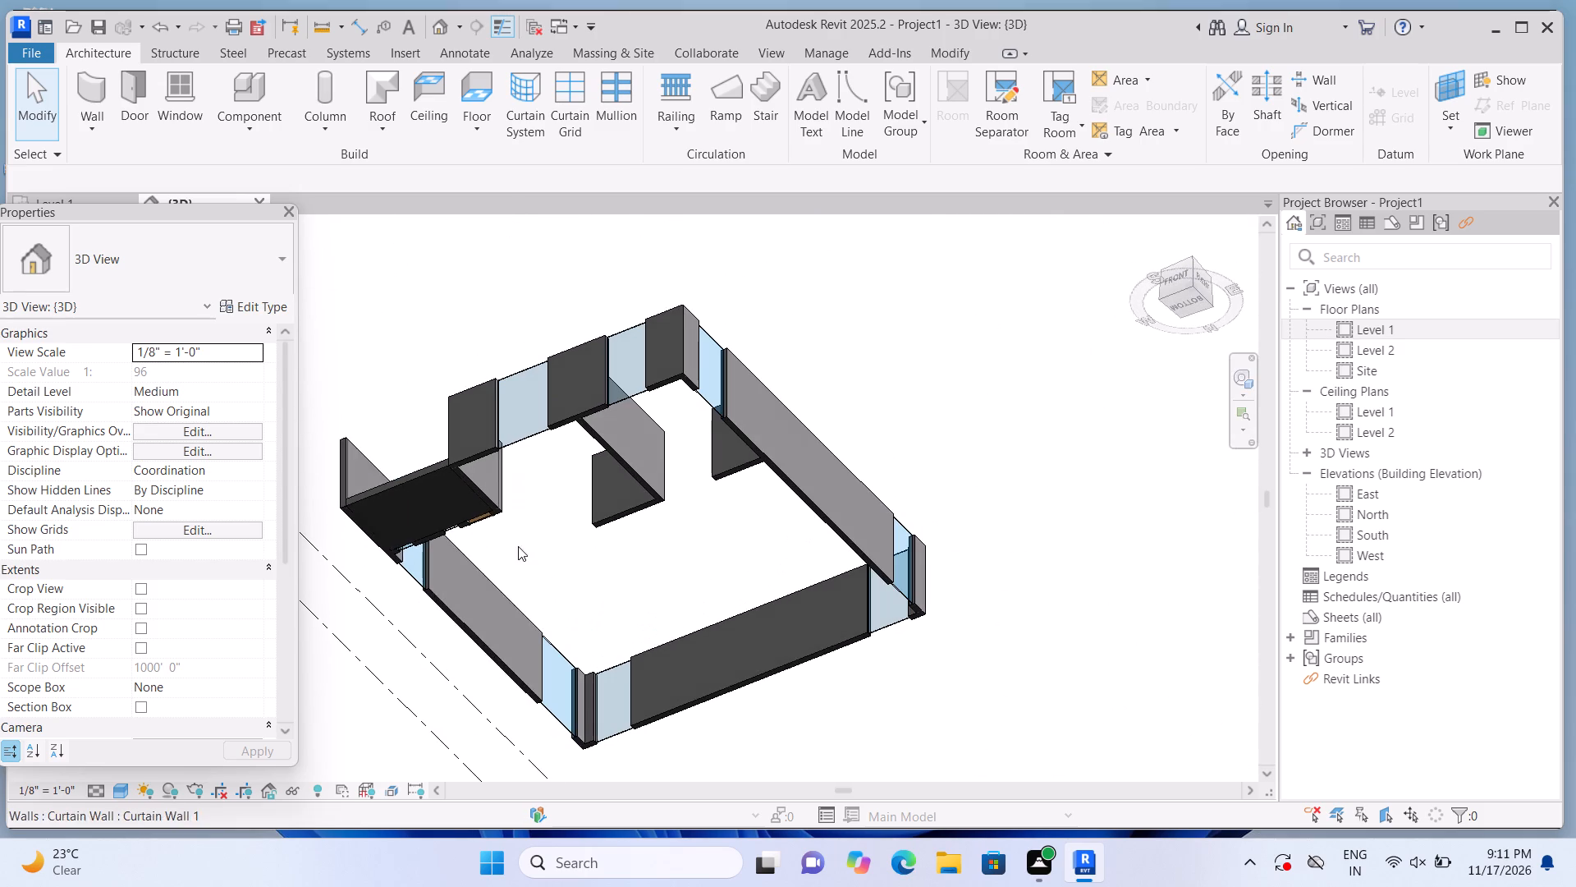
{"action": "scroll", "coordinate": [450, 877], "scroll_direction": "up", "scroll_amount": 3}
{"action": "scroll", "coordinate": [765, 735], "scroll_direction": "up", "scroll_amount": 4}
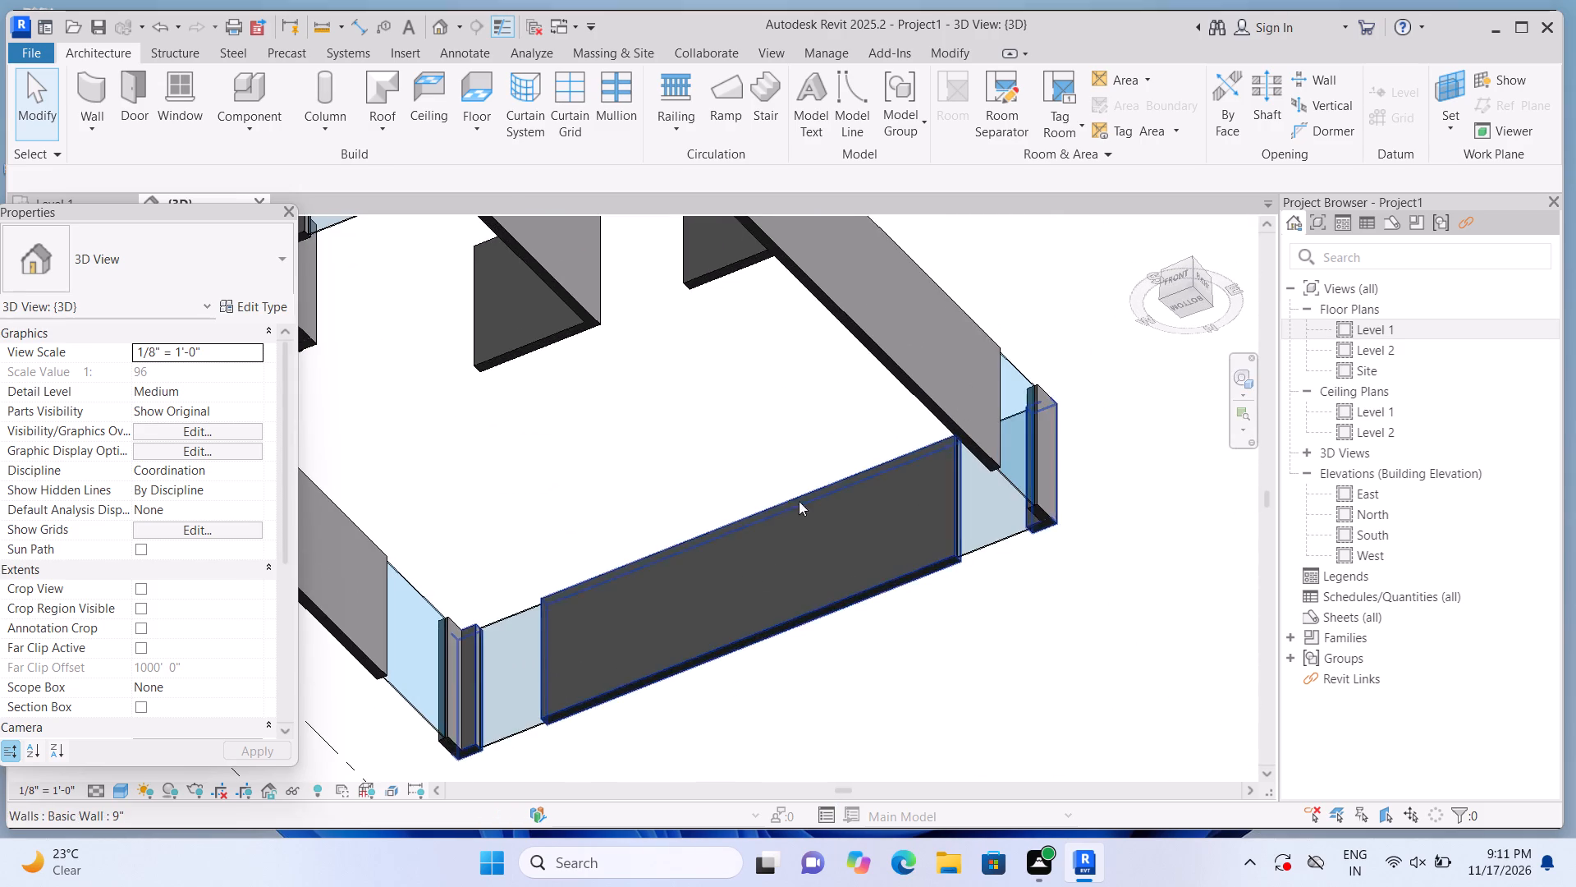
{"action": "scroll", "coordinate": [863, 435], "scroll_direction": "down", "scroll_amount": 5}
{"action": "scroll", "coordinate": [553, 747], "scroll_direction": "up", "scroll_amount": 12}
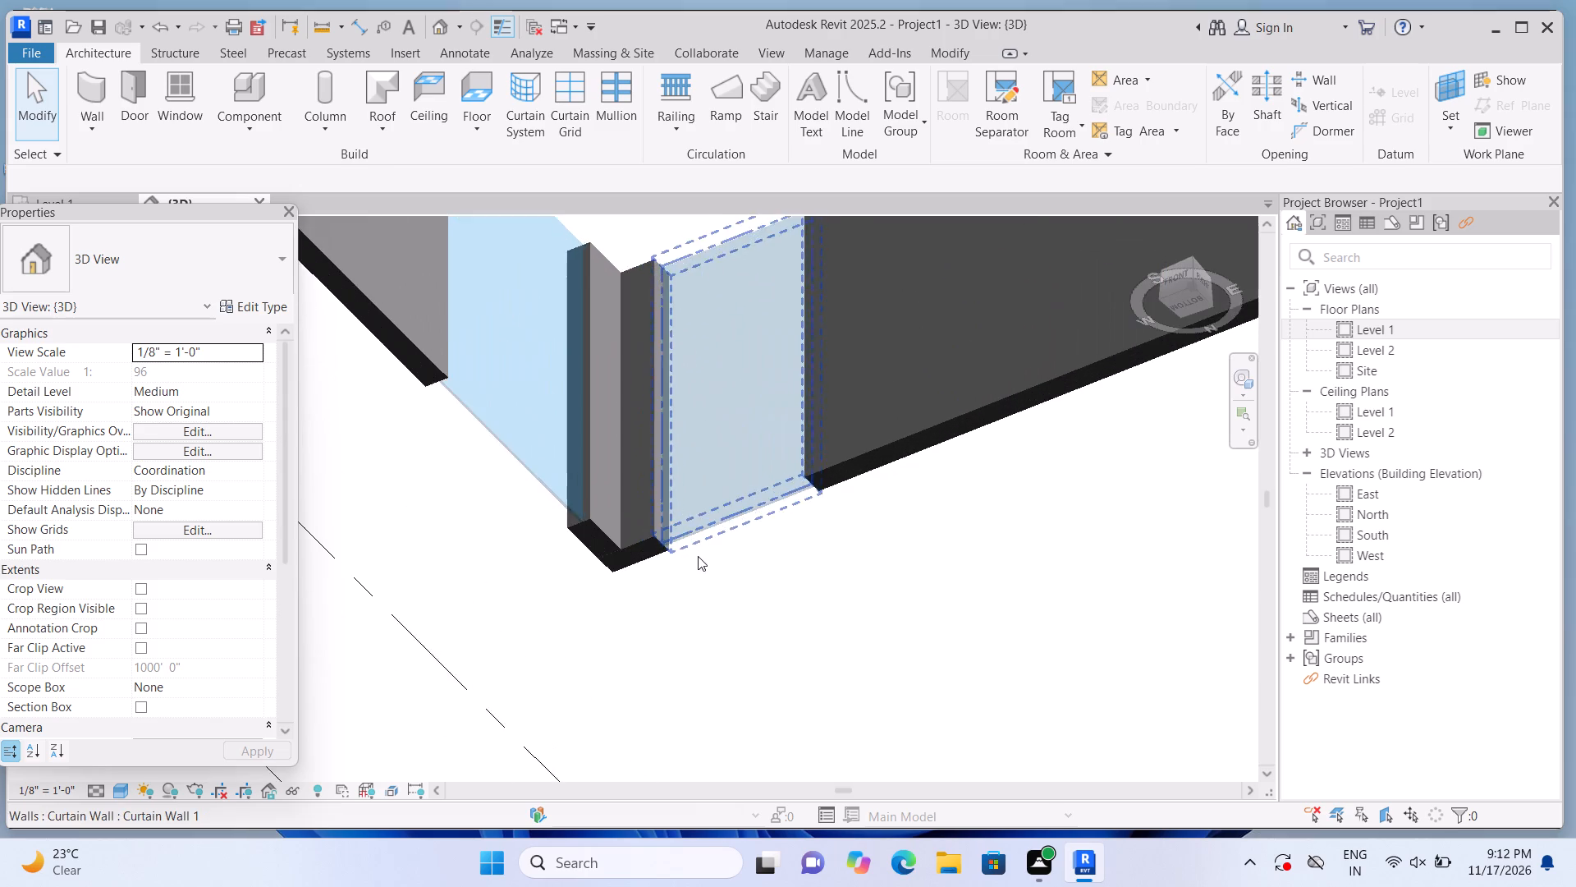
{"action": "scroll", "coordinate": [698, 556], "scroll_direction": "up", "scroll_amount": 2}
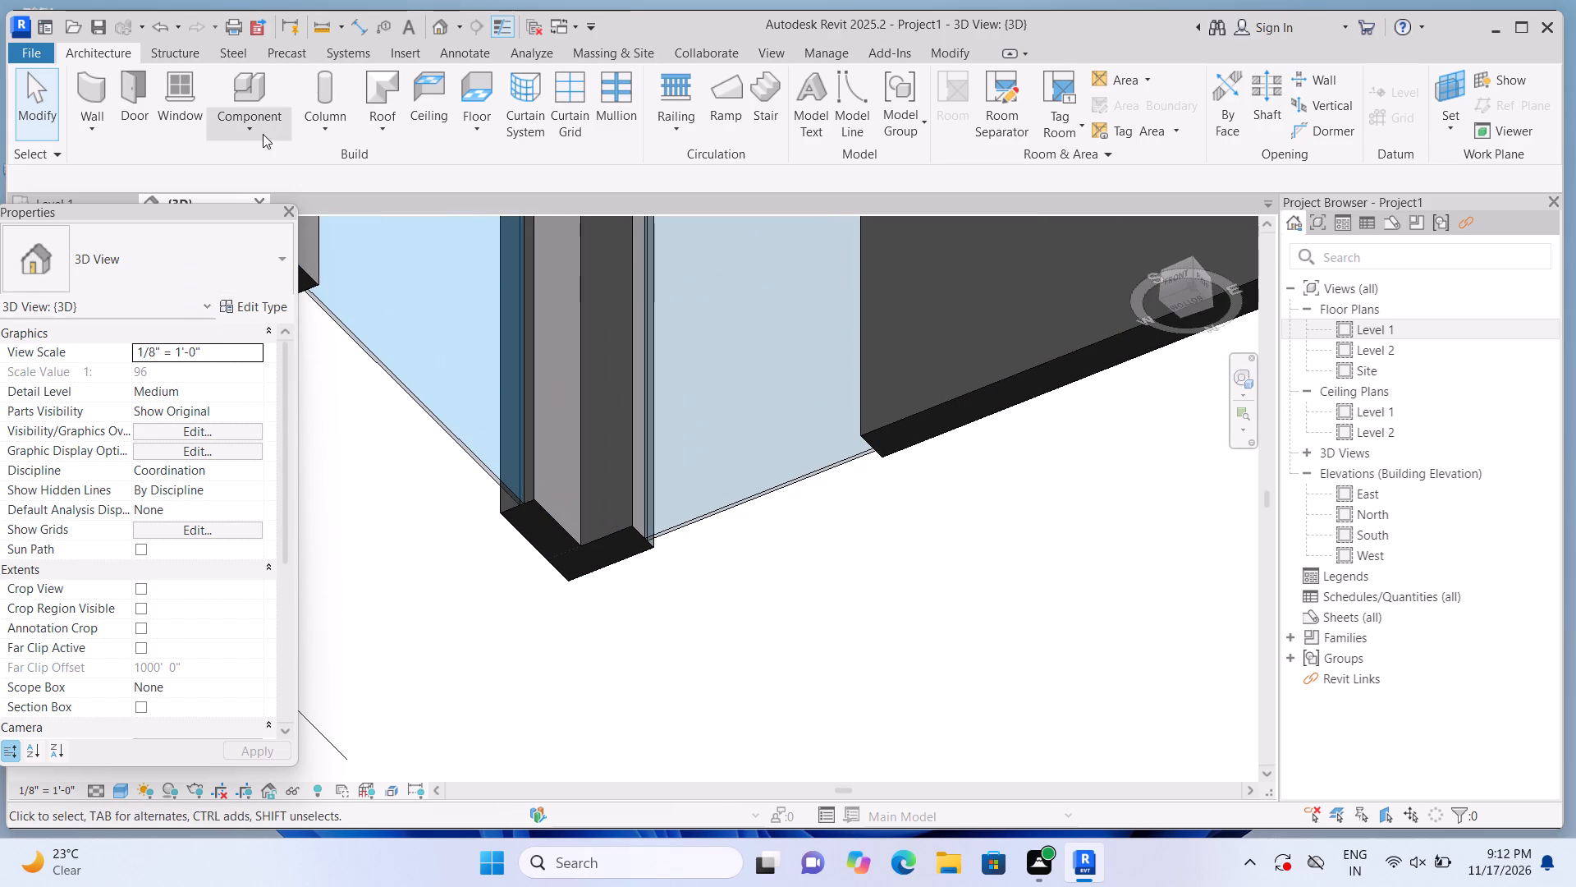
Start an in-place Generic Models component named Generic Models 2 and begin an extrusion in it.
{"action": "left_click", "coordinate": [263, 134]}
{"action": "left_click", "coordinate": [309, 199]}
{"action": "scroll", "coordinate": [705, 324], "scroll_direction": "down", "scroll_amount": 4}
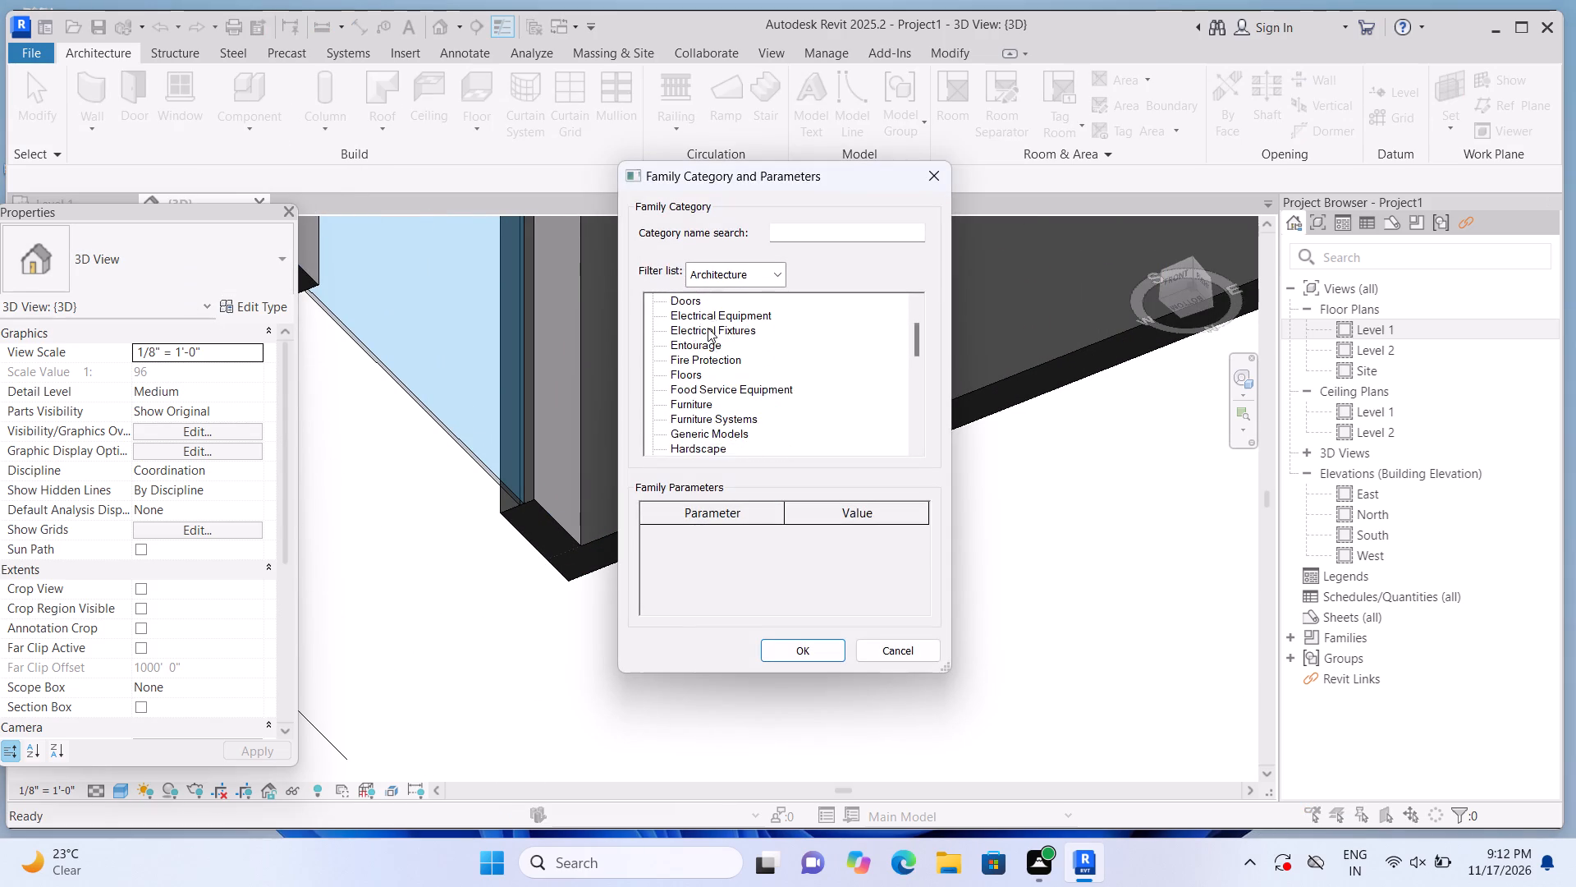
{"action": "scroll", "coordinate": [708, 328], "scroll_direction": "down", "scroll_amount": 2}
{"action": "left_click", "coordinate": [735, 397]}
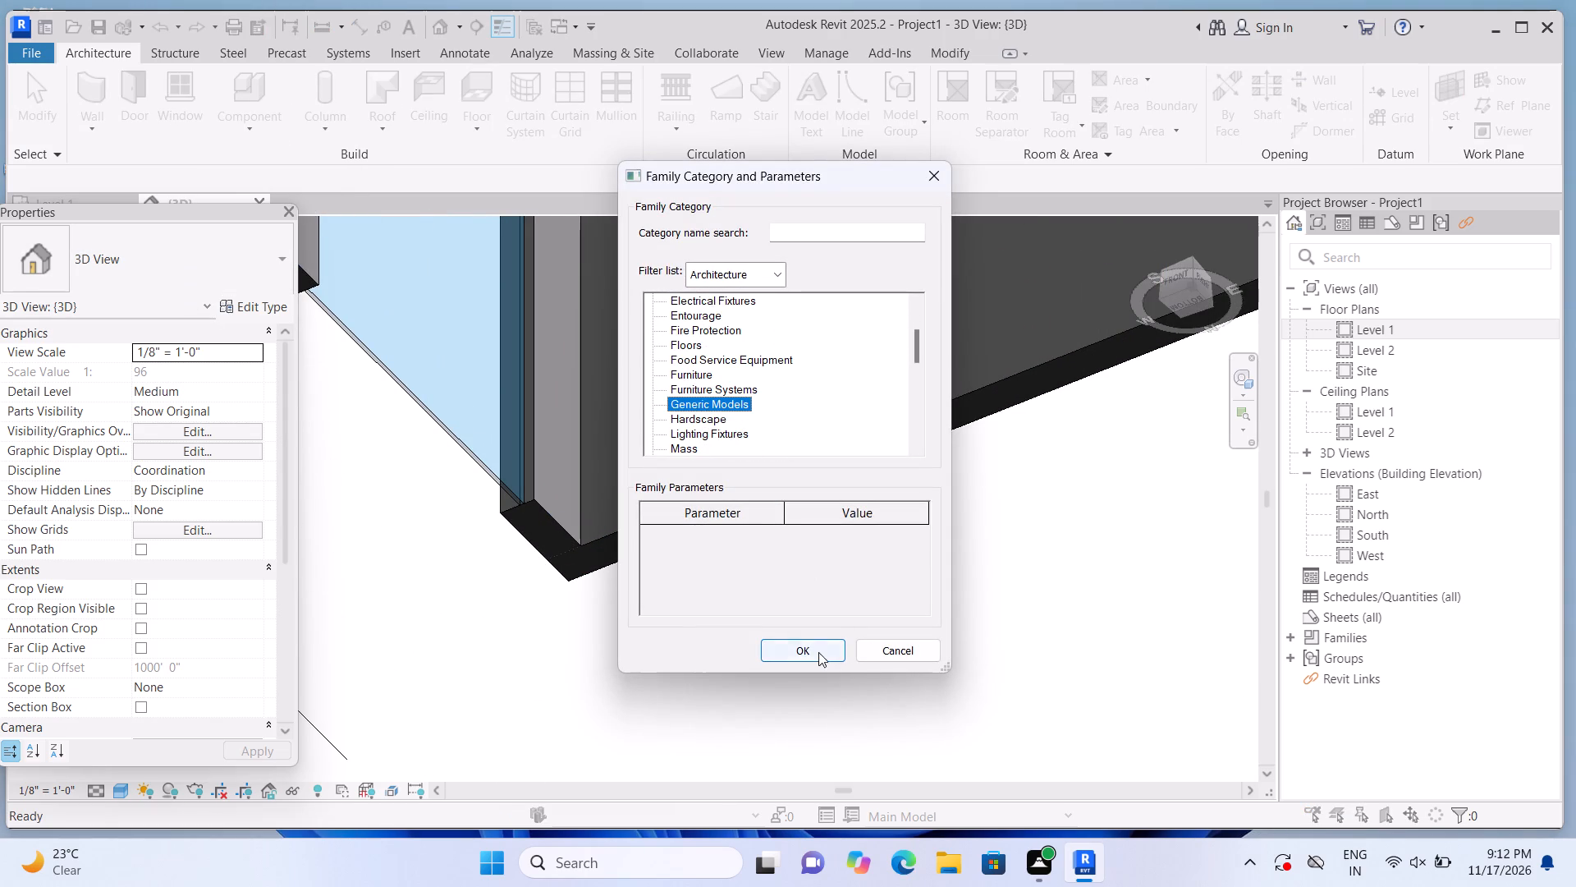
{"action": "left_click", "coordinate": [818, 650]}
{"action": "left_click", "coordinate": [795, 478]}
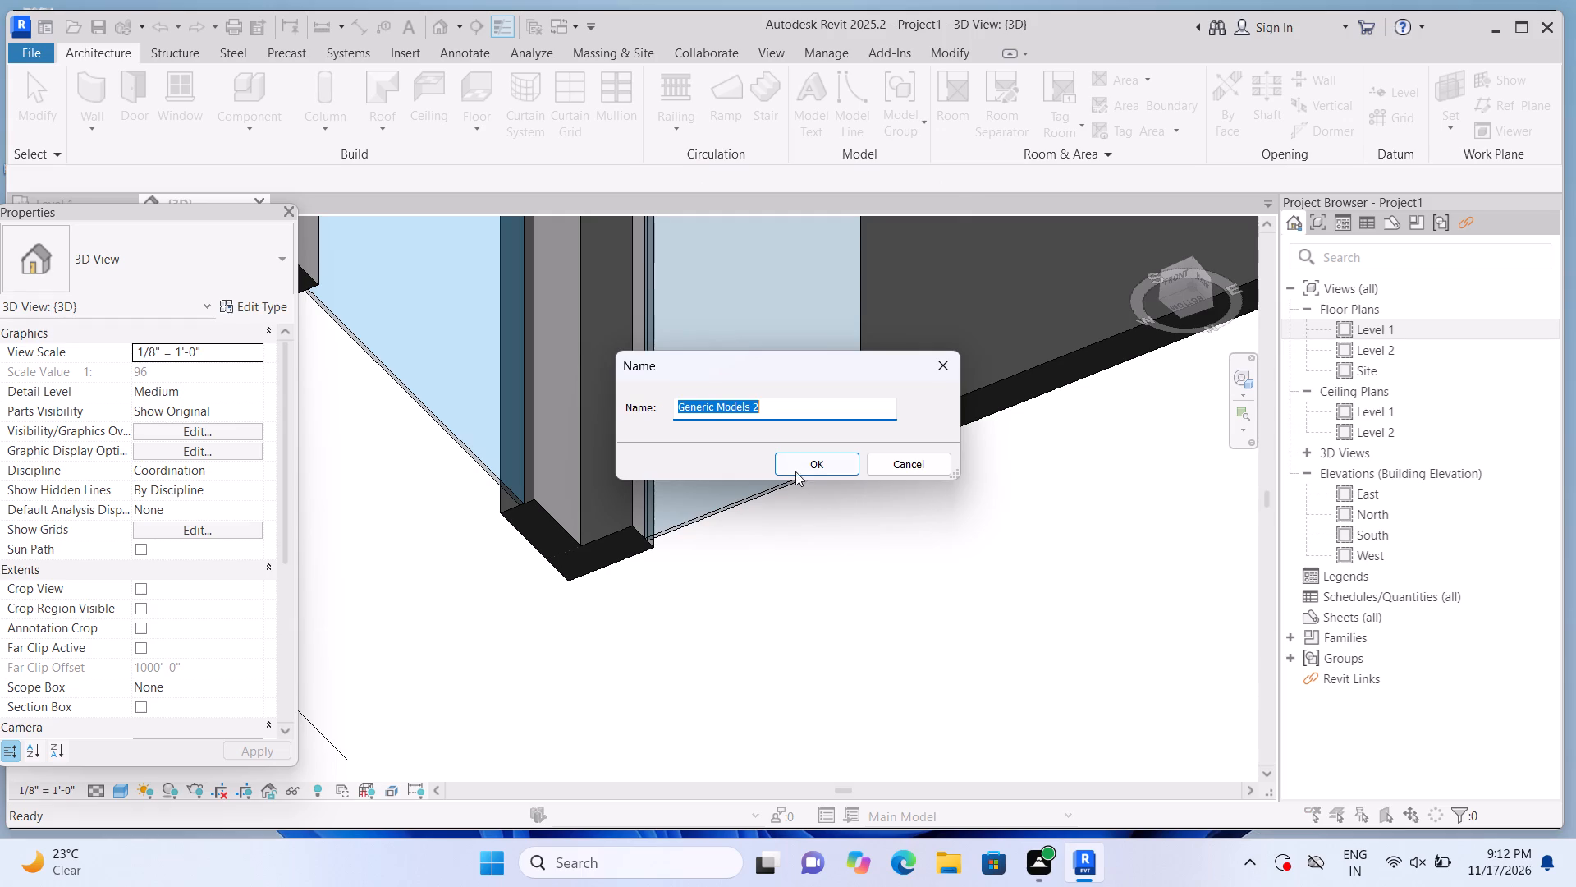
{"action": "left_click", "coordinate": [796, 459]}
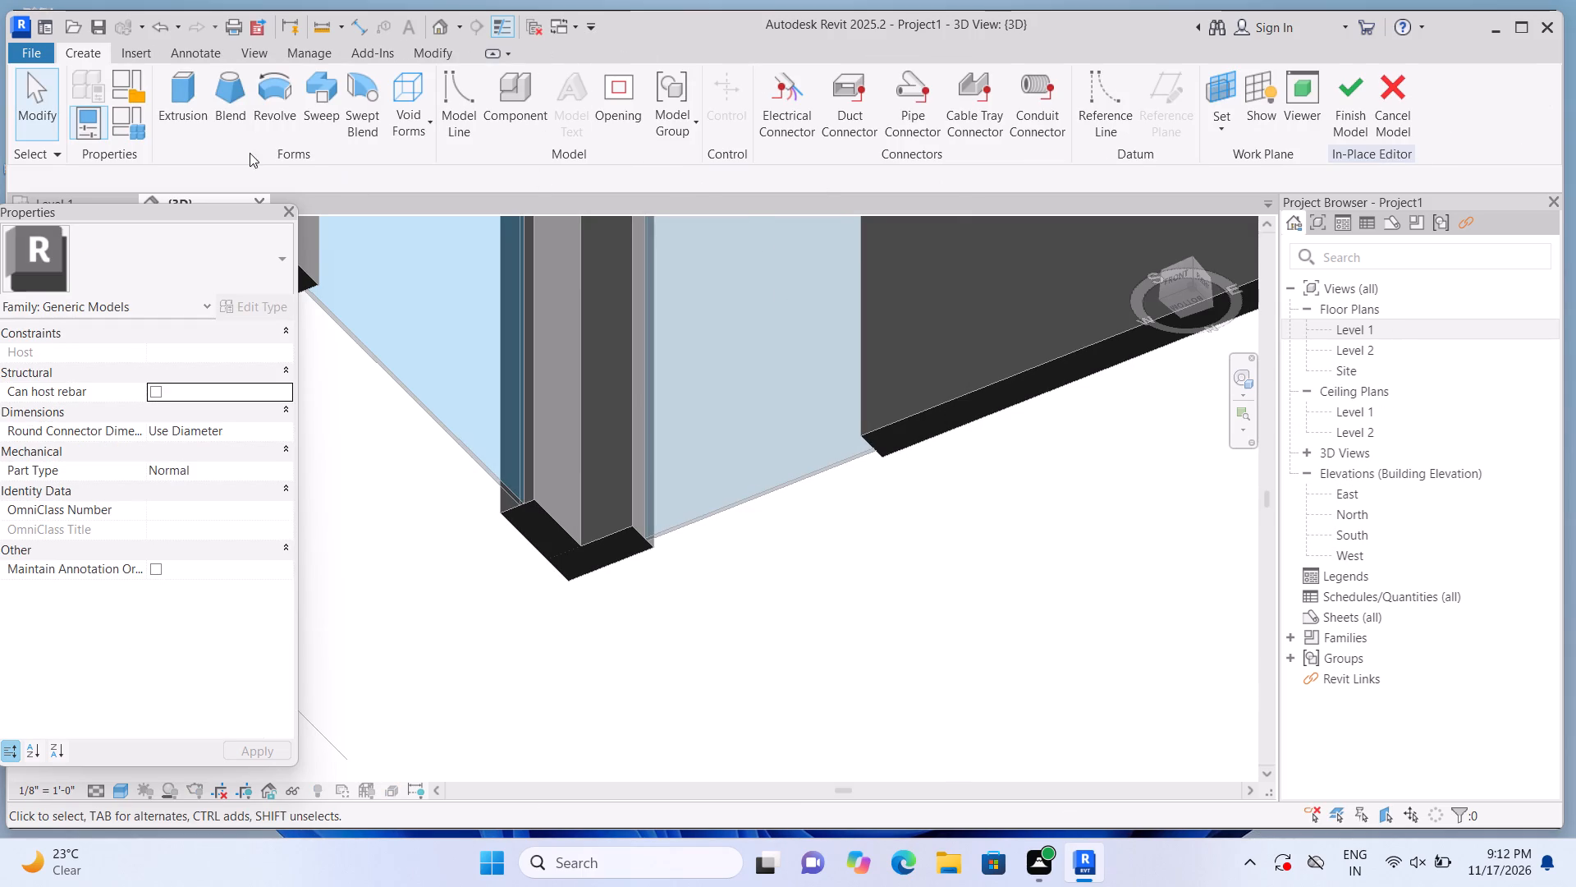
{"action": "left_click", "coordinate": [186, 132]}
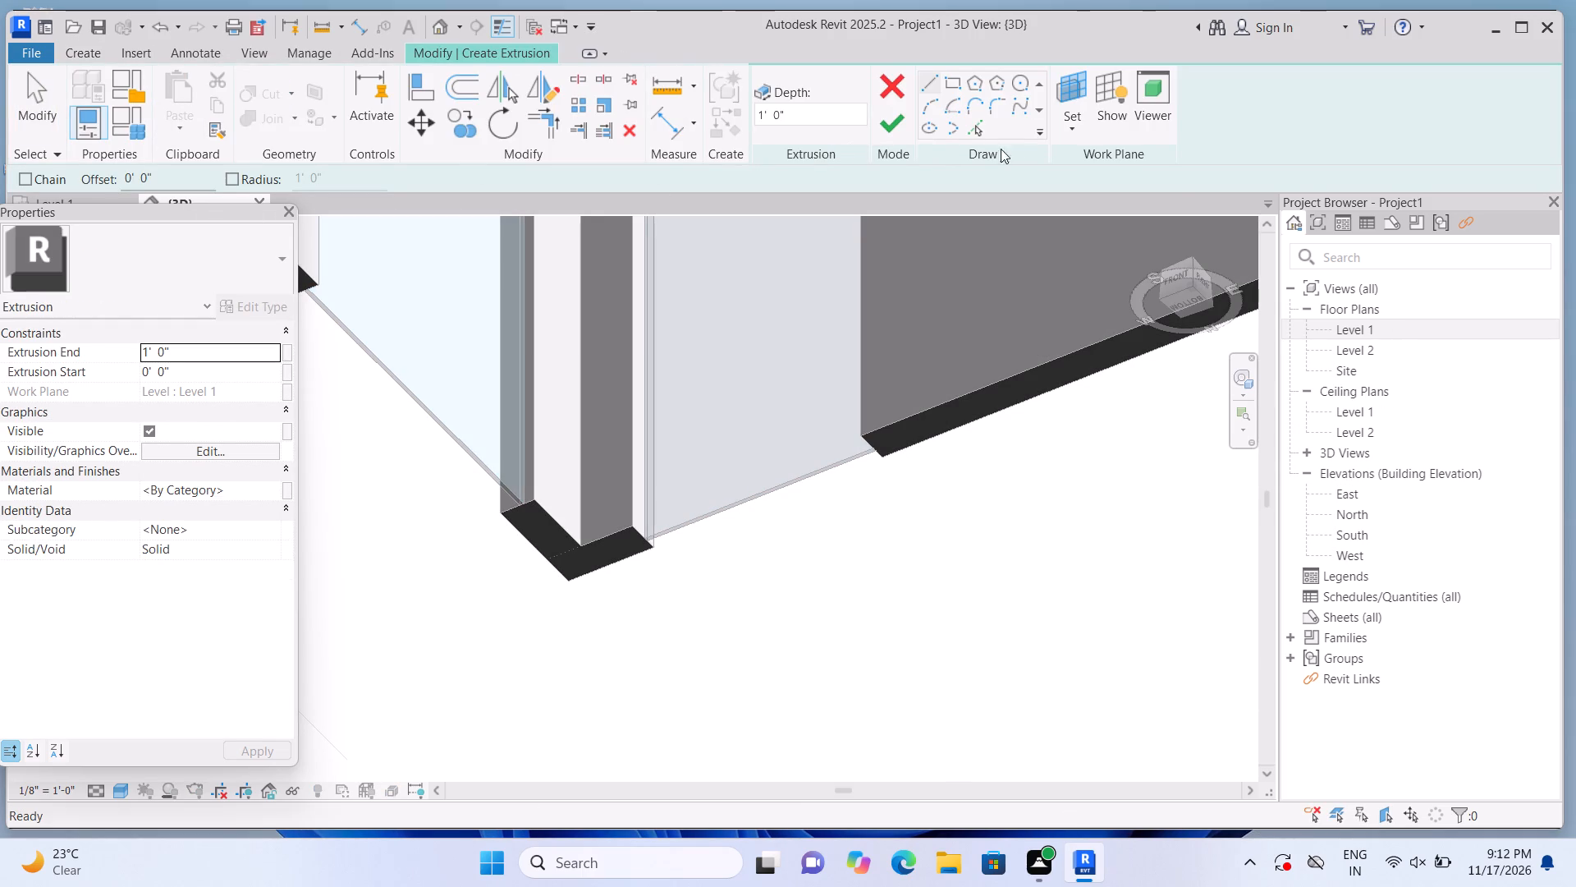
Set the underside of the 9" wall at the building's north-west corner as the extrusion's work plane.
{"action": "left_click", "coordinate": [1056, 127]}
{"action": "left_click", "coordinate": [1085, 202]}
{"action": "scroll", "coordinate": [864, 531], "scroll_direction": "up", "scroll_amount": 2}
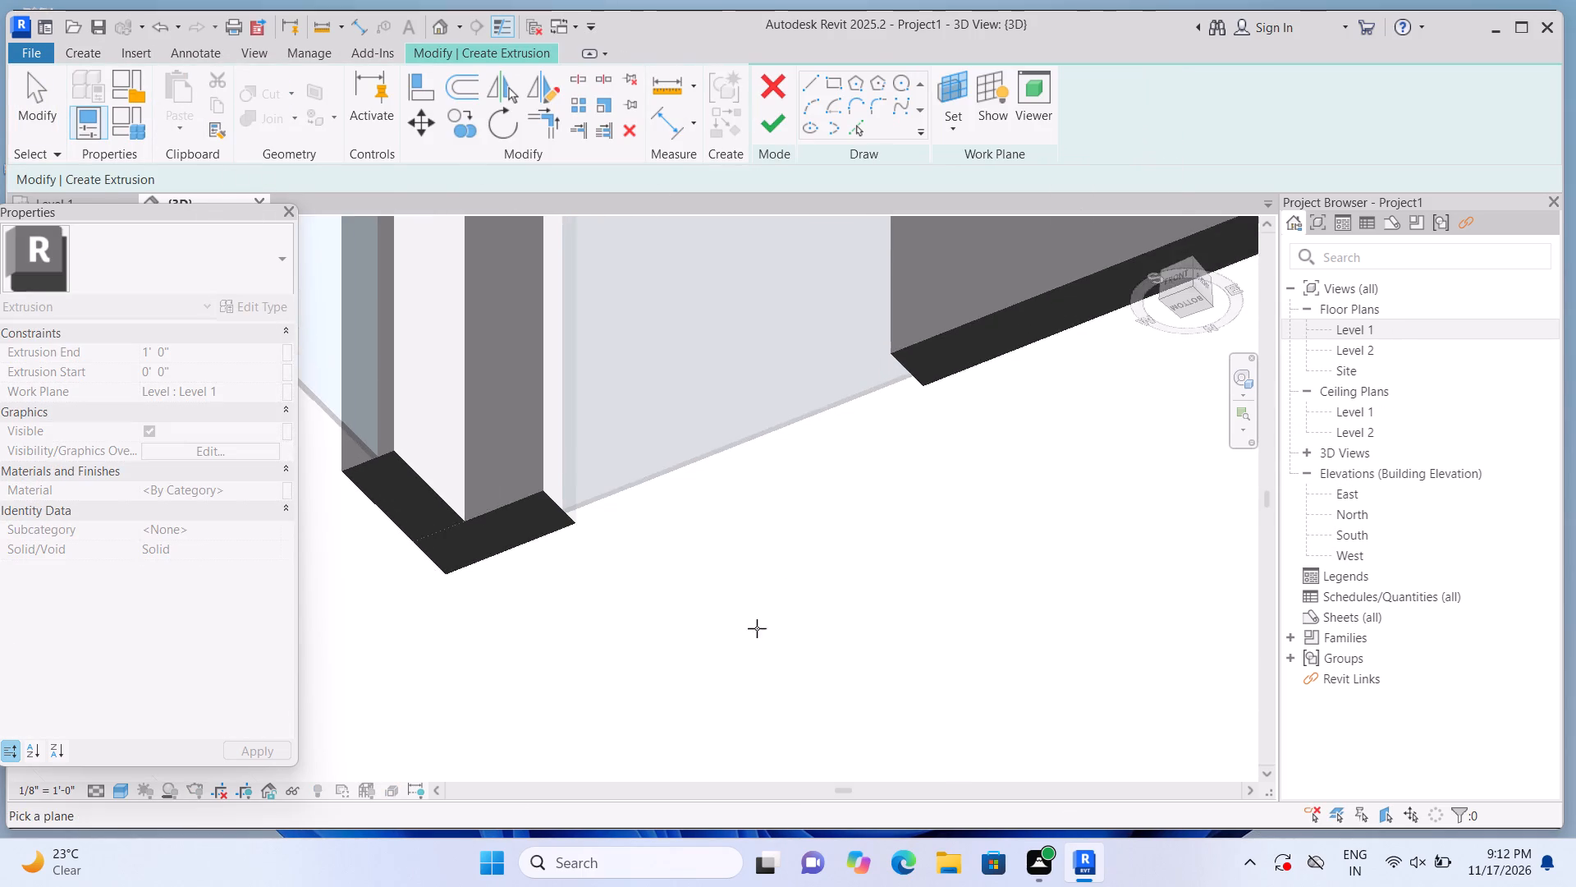
{"action": "scroll", "coordinate": [757, 628], "scroll_direction": "up", "scroll_amount": 3}
{"action": "scroll", "coordinate": [489, 543], "scroll_direction": "down", "scroll_amount": 4}
{"action": "scroll", "coordinate": [352, 544], "scroll_direction": "down", "scroll_amount": 2}
{"action": "scroll", "coordinate": [350, 543], "scroll_direction": "up", "scroll_amount": 1}
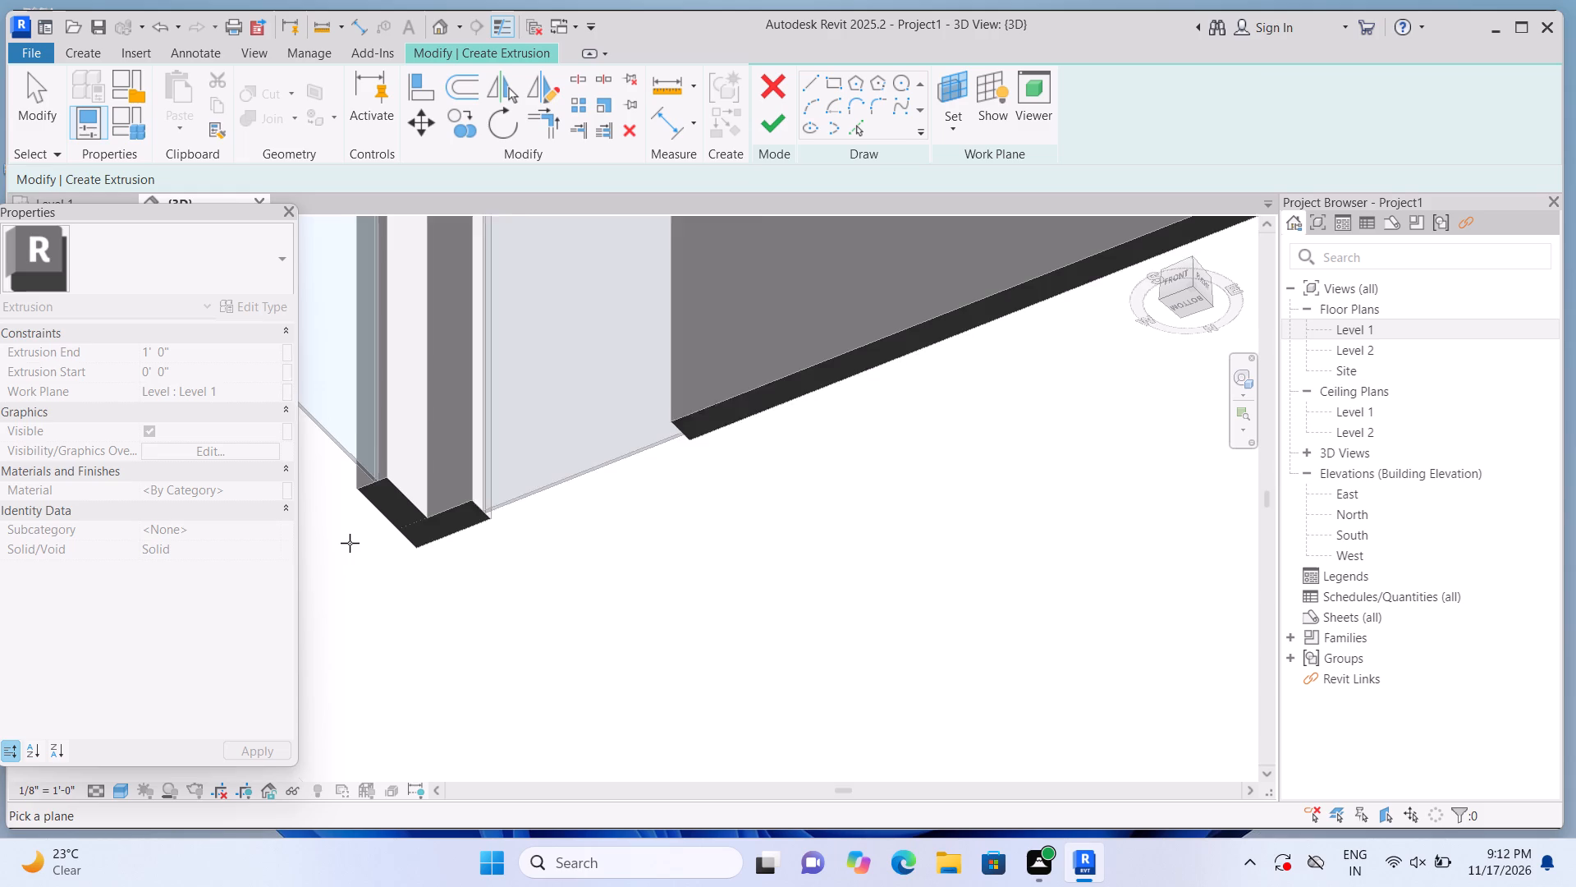
{"action": "scroll", "coordinate": [350, 543], "scroll_direction": "up", "scroll_amount": 6}
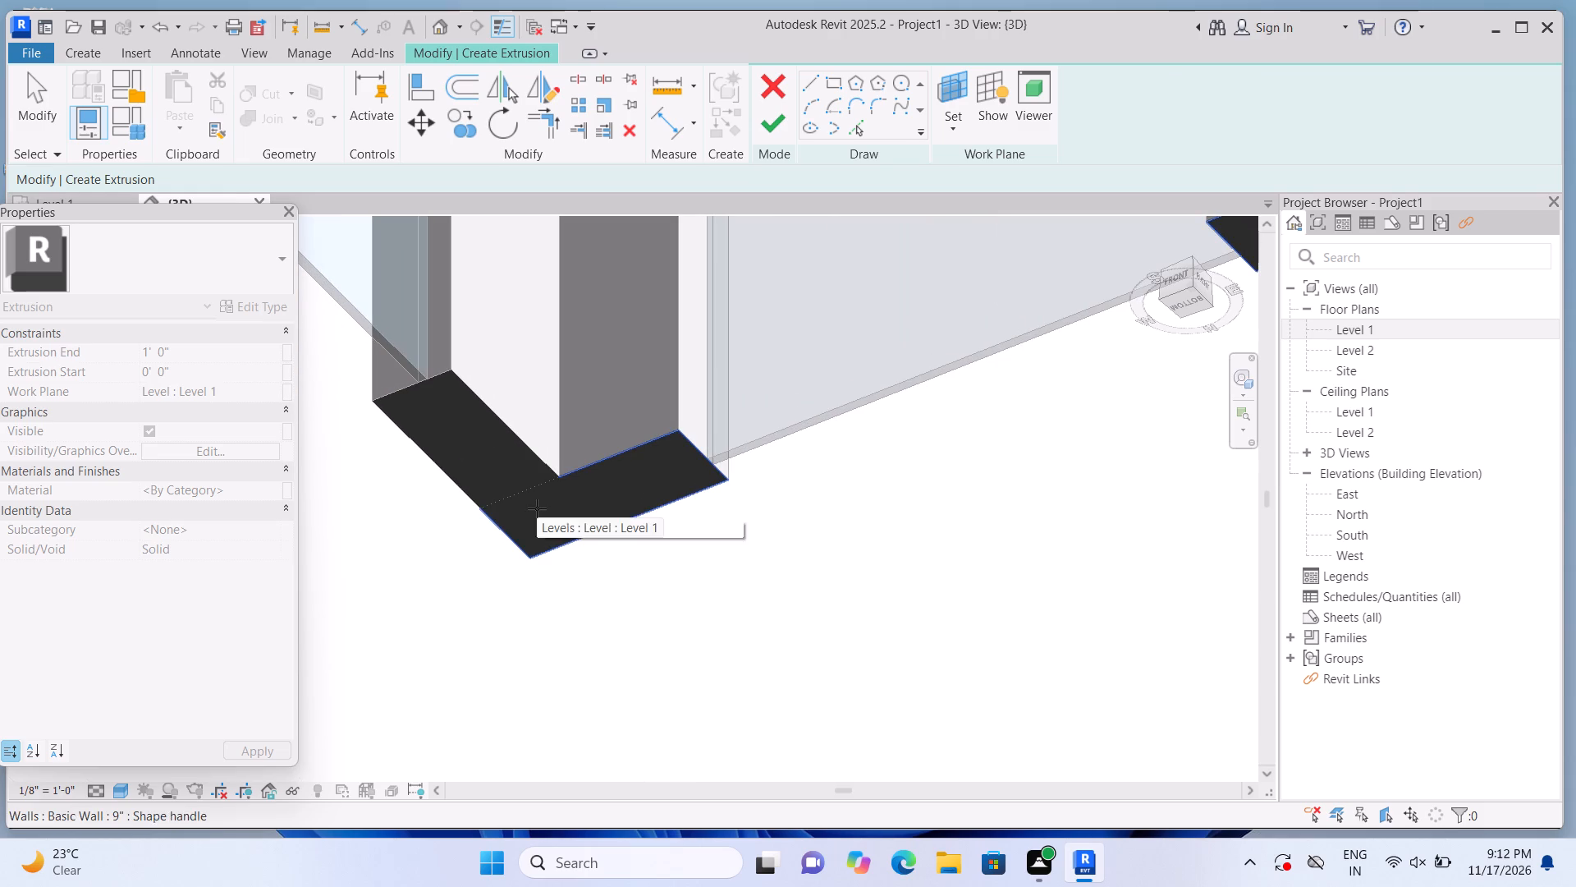
{"action": "left_click", "coordinate": [538, 508]}
Extrude a rectangle 1' 0" deep spanning the building's whole footprint, from the north-west outer corner to the south-east outer corner.
{"action": "left_click", "coordinate": [960, 88]}
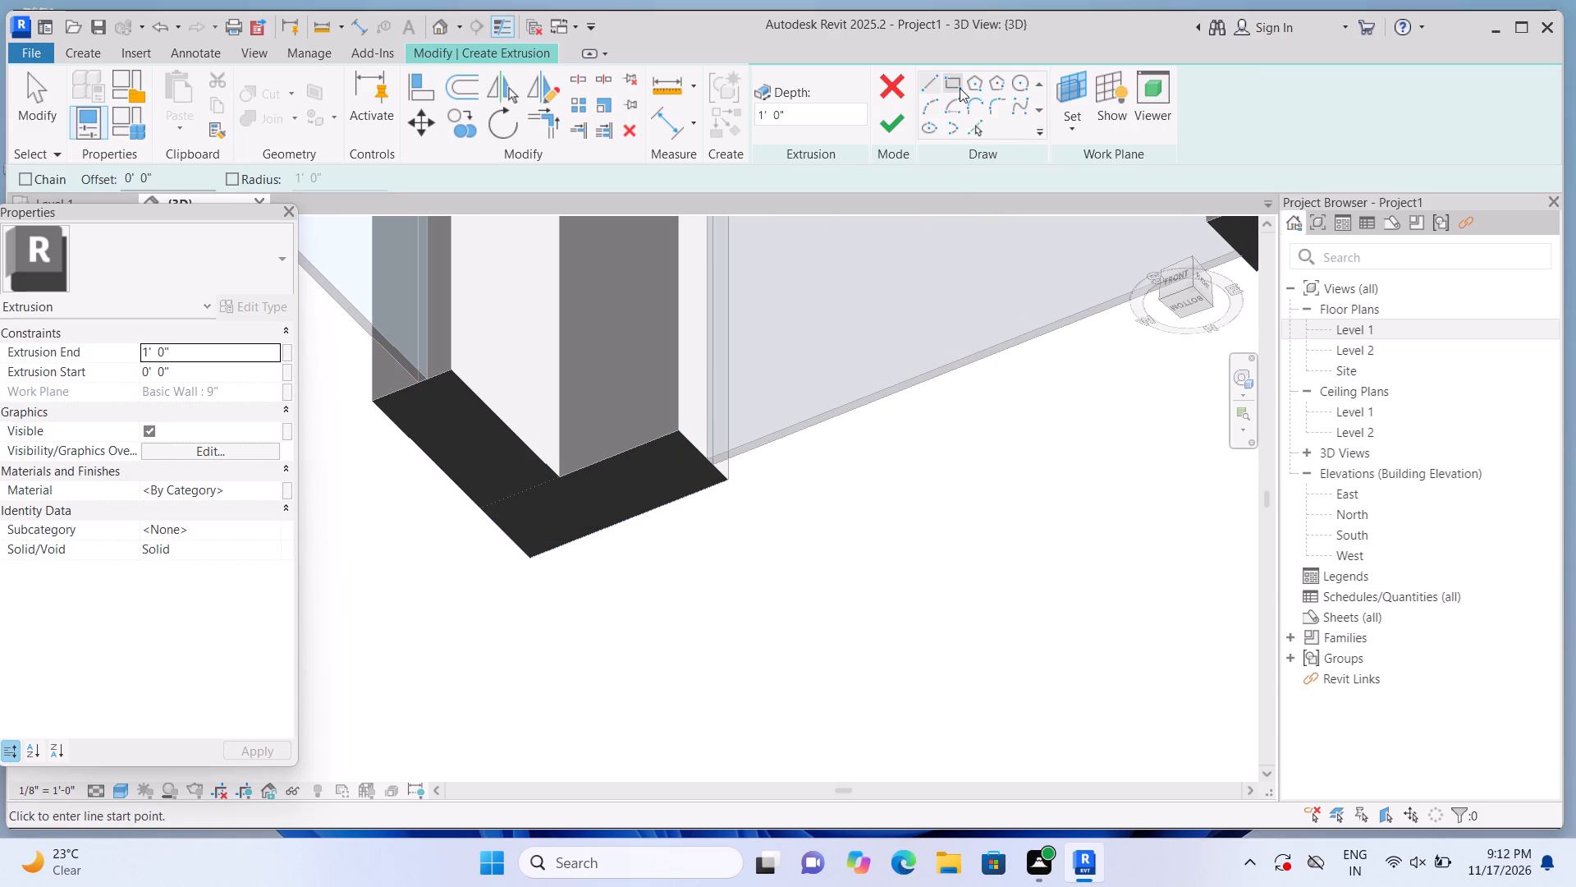
{"action": "scroll", "coordinate": [708, 512], "scroll_direction": "up", "scroll_amount": 1}
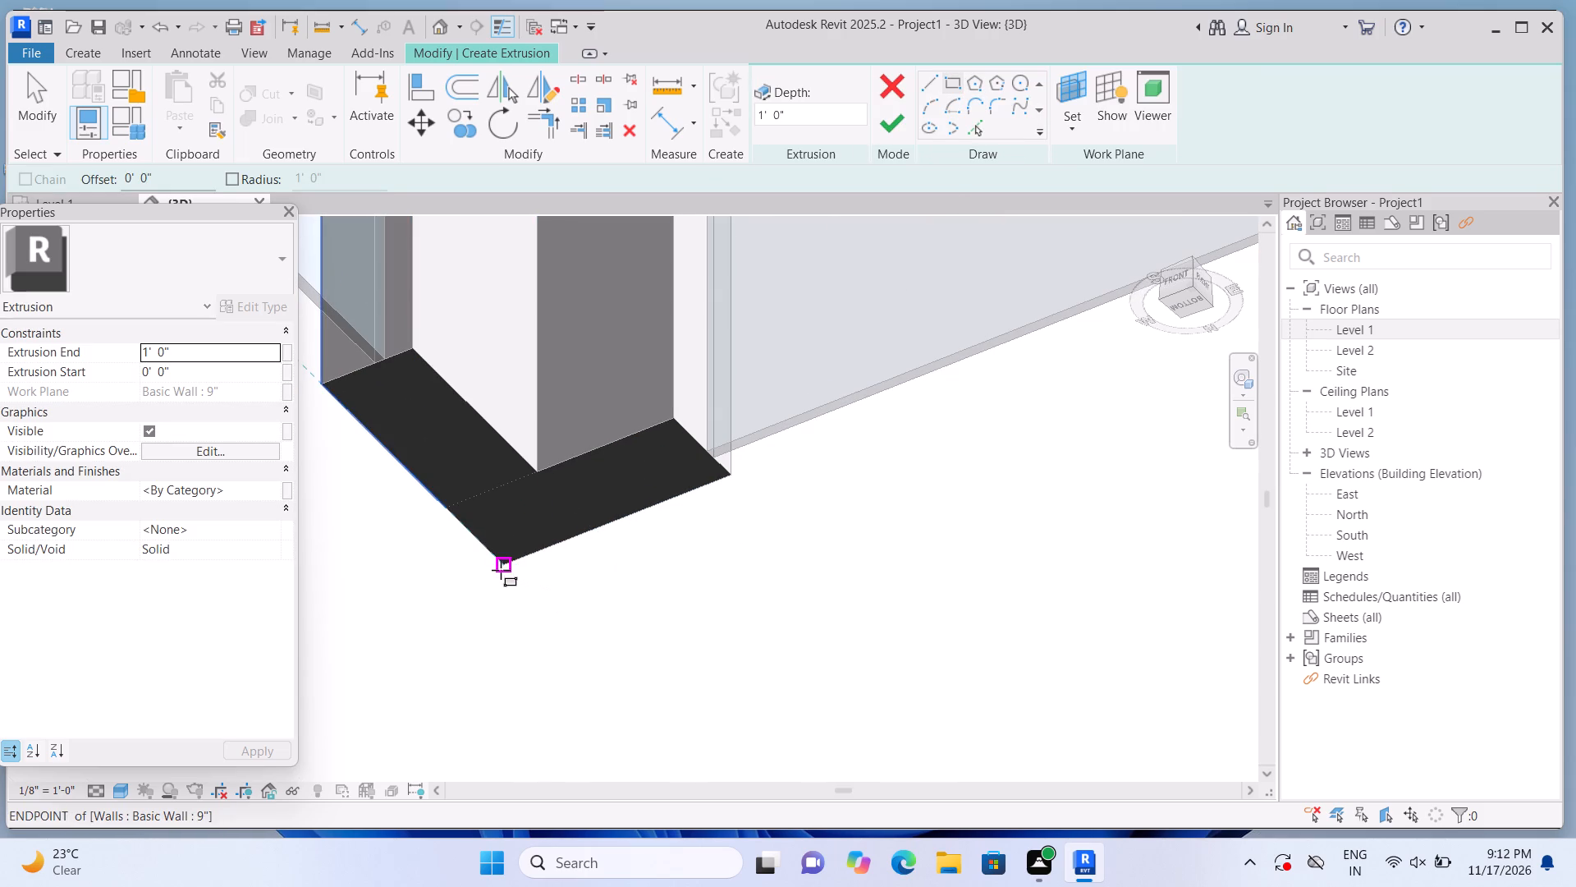
{"action": "left_click_drag", "start_coordinate": [501, 570], "coordinate": [497, 561]}
{"action": "scroll", "coordinate": [574, 429], "scroll_direction": "down", "scroll_amount": 19}
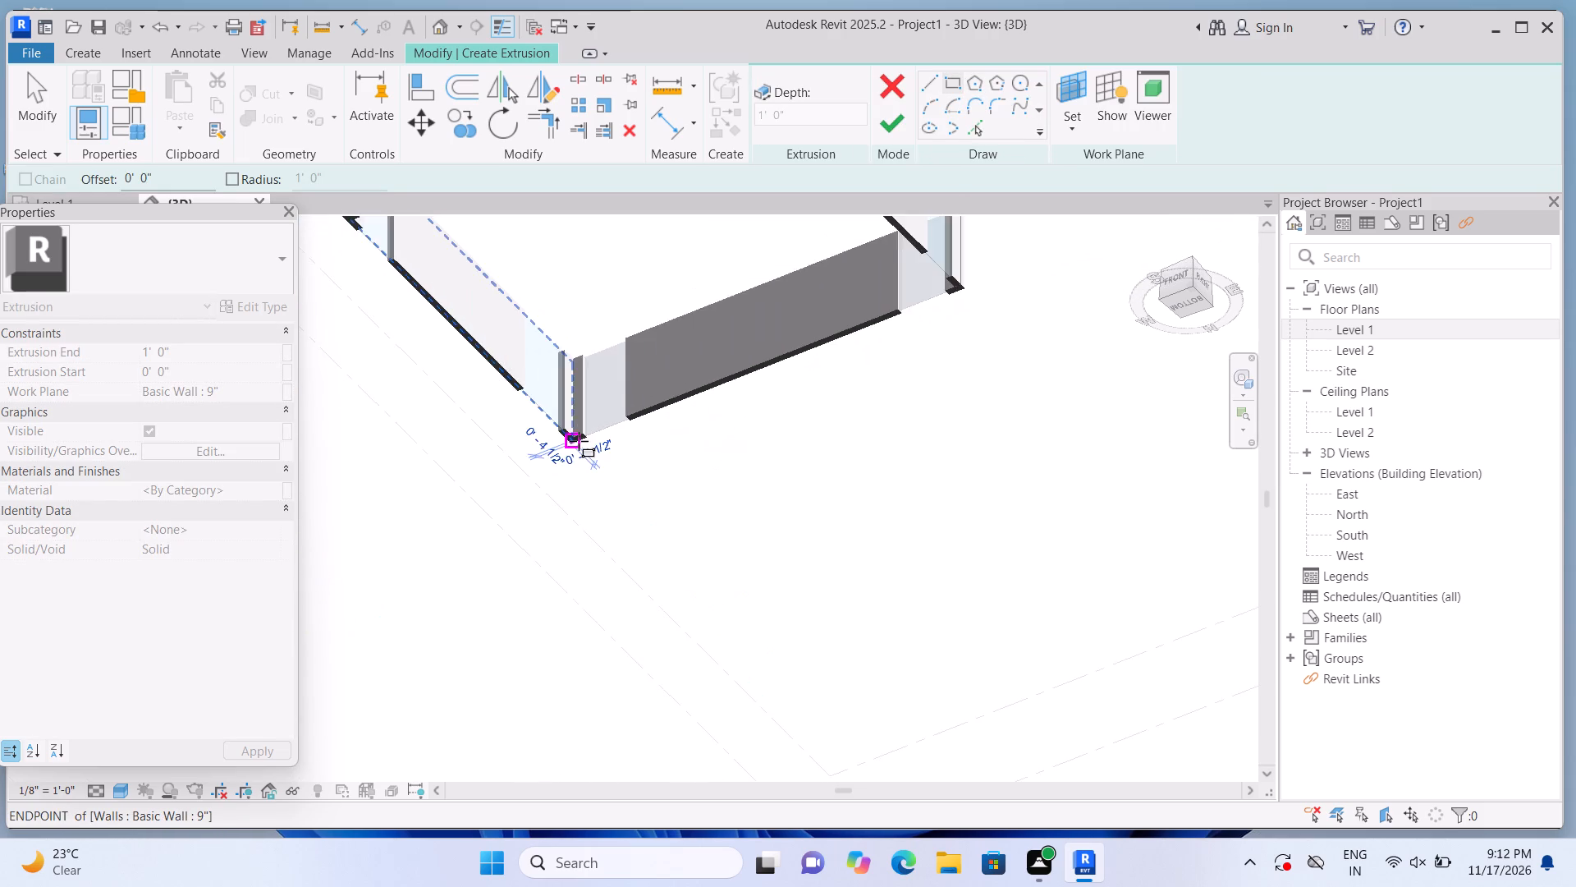
{"action": "scroll", "coordinate": [579, 441], "scroll_direction": "down", "scroll_amount": 8}
{"action": "scroll", "coordinate": [576, 322], "scroll_direction": "up", "scroll_amount": 11}
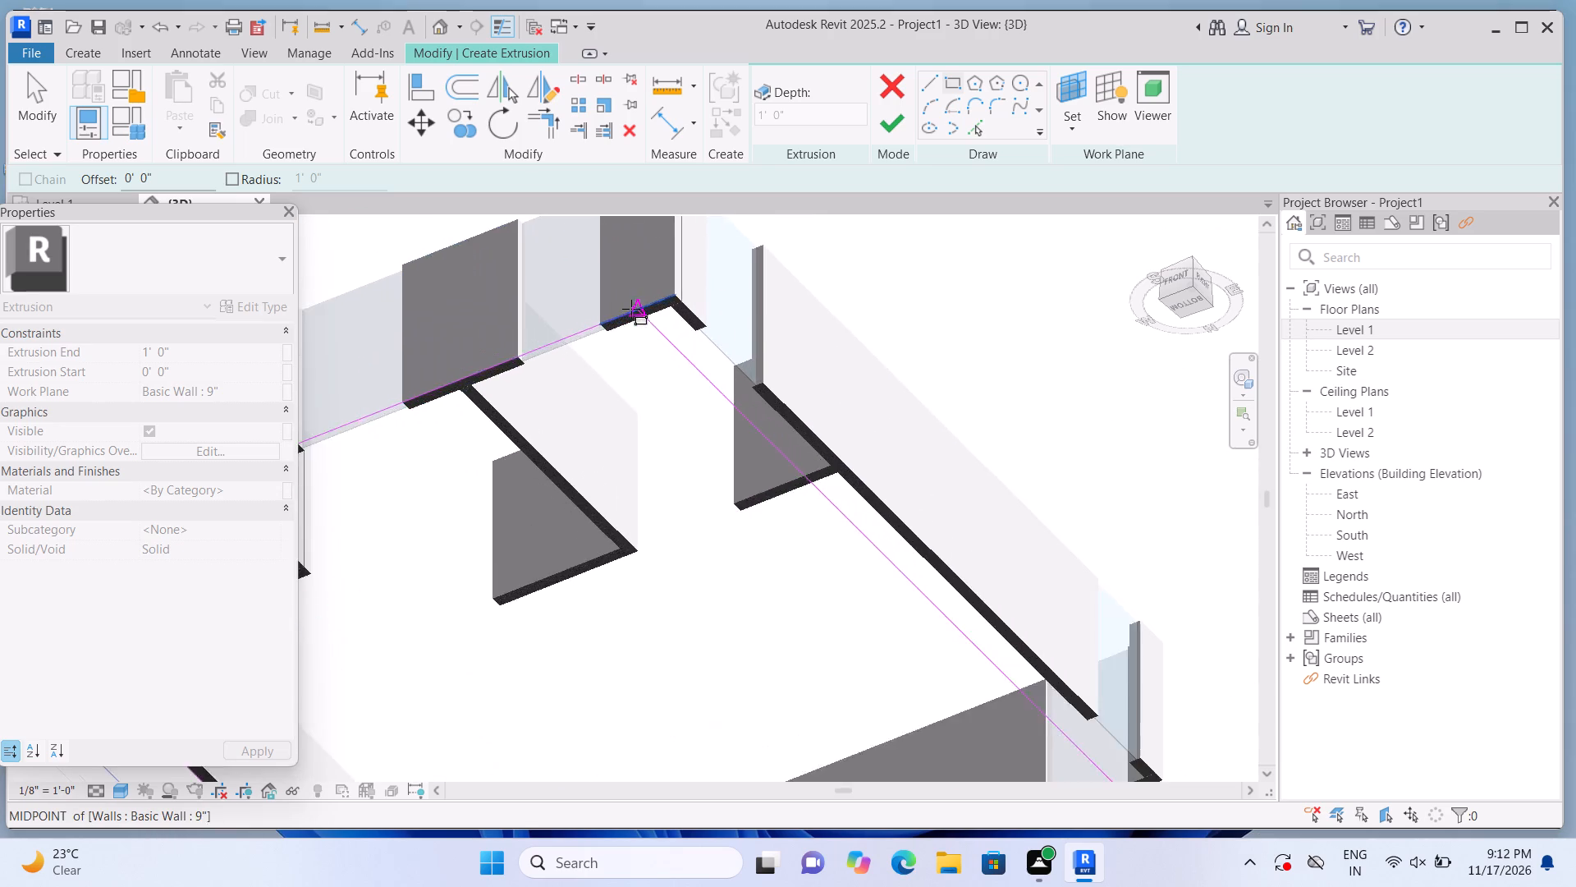
{"action": "scroll", "coordinate": [631, 309], "scroll_direction": "up", "scroll_amount": 6}
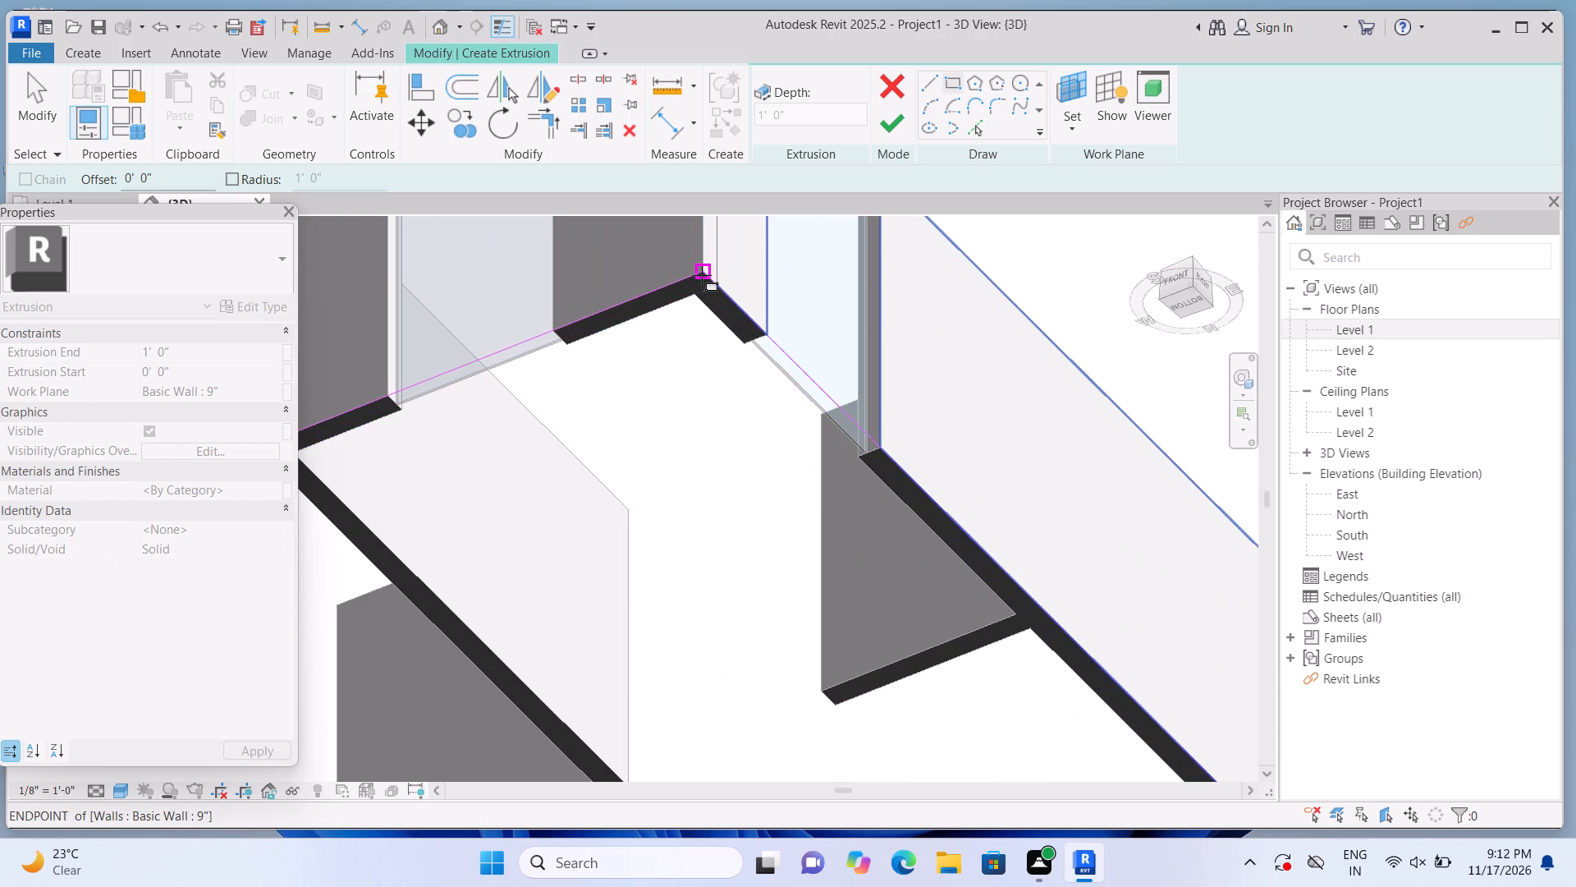
{"action": "left_click", "coordinate": [702, 275]}
{"action": "left_click", "coordinate": [883, 126]}
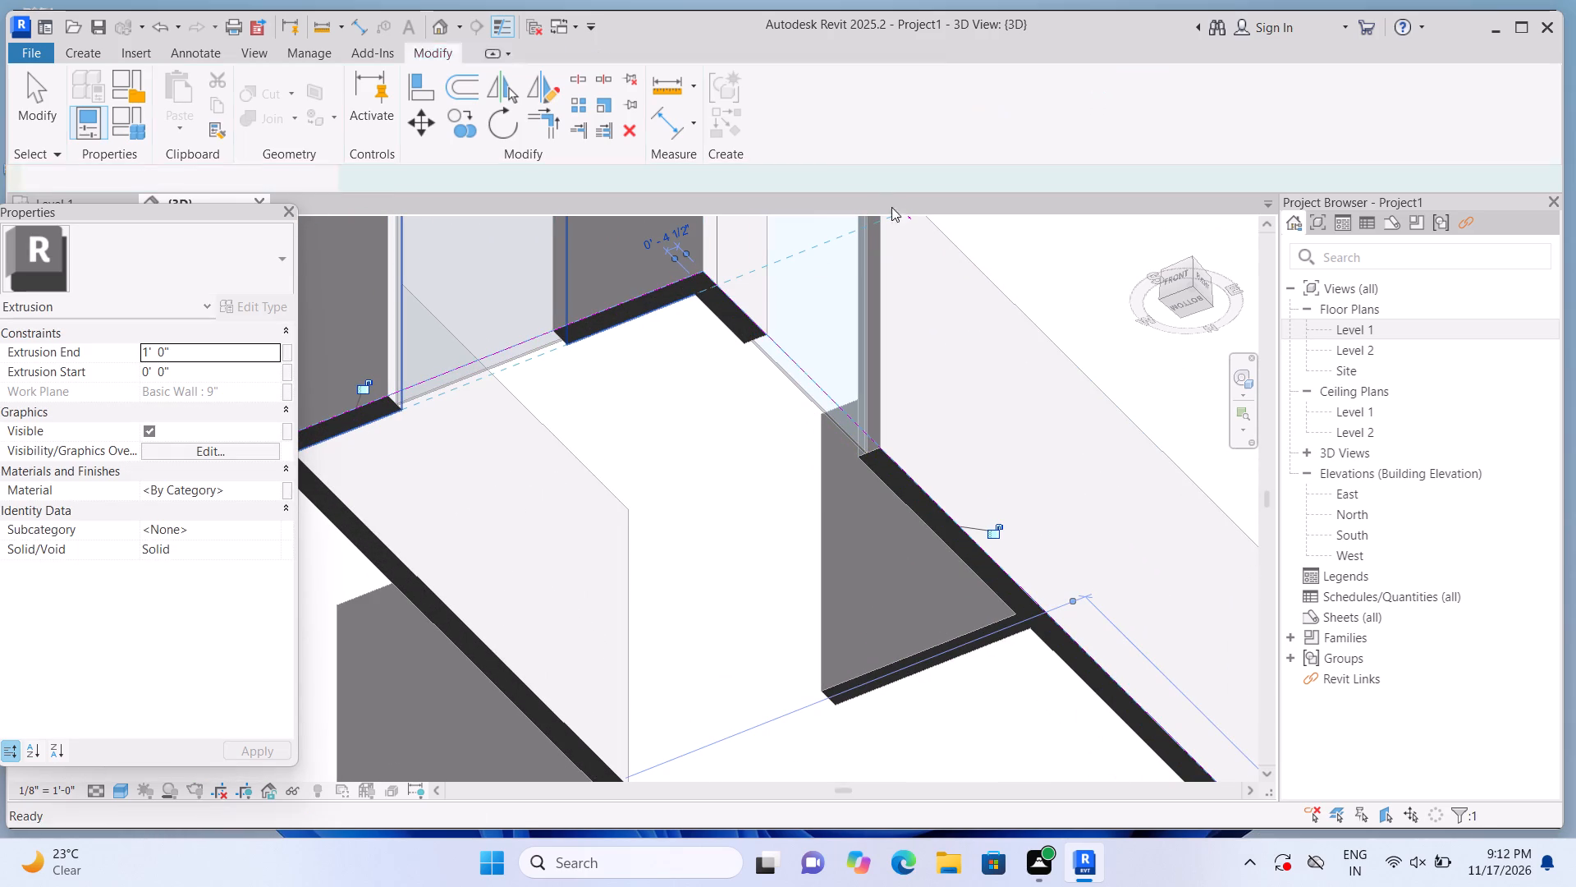
{"action": "scroll", "coordinate": [834, 380], "scroll_direction": "down", "scroll_amount": 12}
{"action": "left_click", "coordinate": [912, 301]}
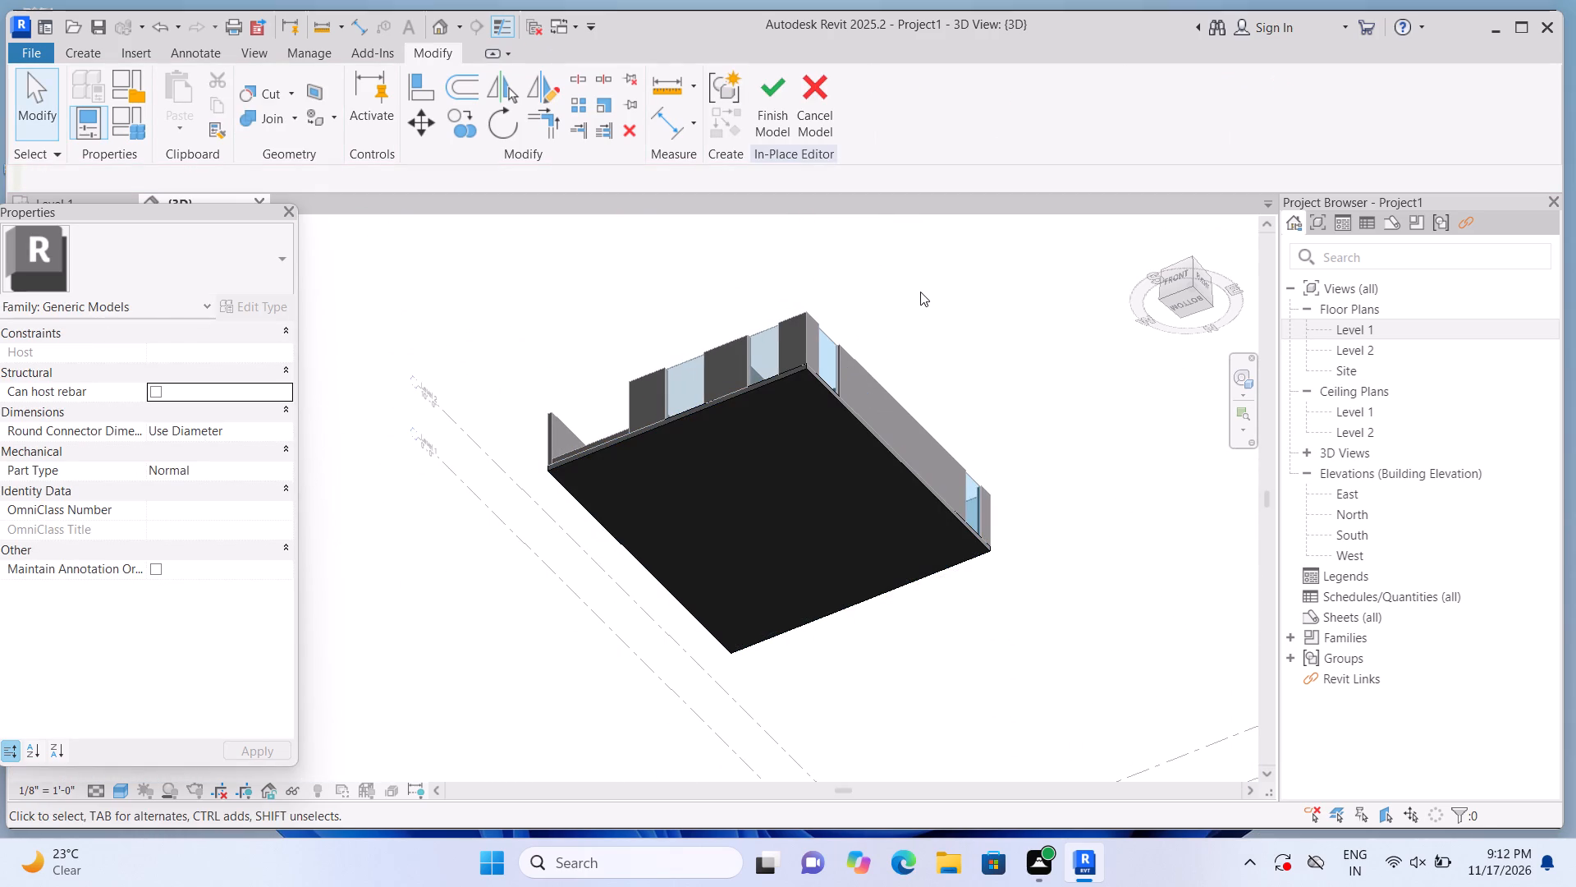
Inspect the base slab from above and around the walls, and finish the in-place model.
{"action": "middle_click_drag", "start_coordinate": [992, 334], "coordinate": [961, 701], "text": "shift"}
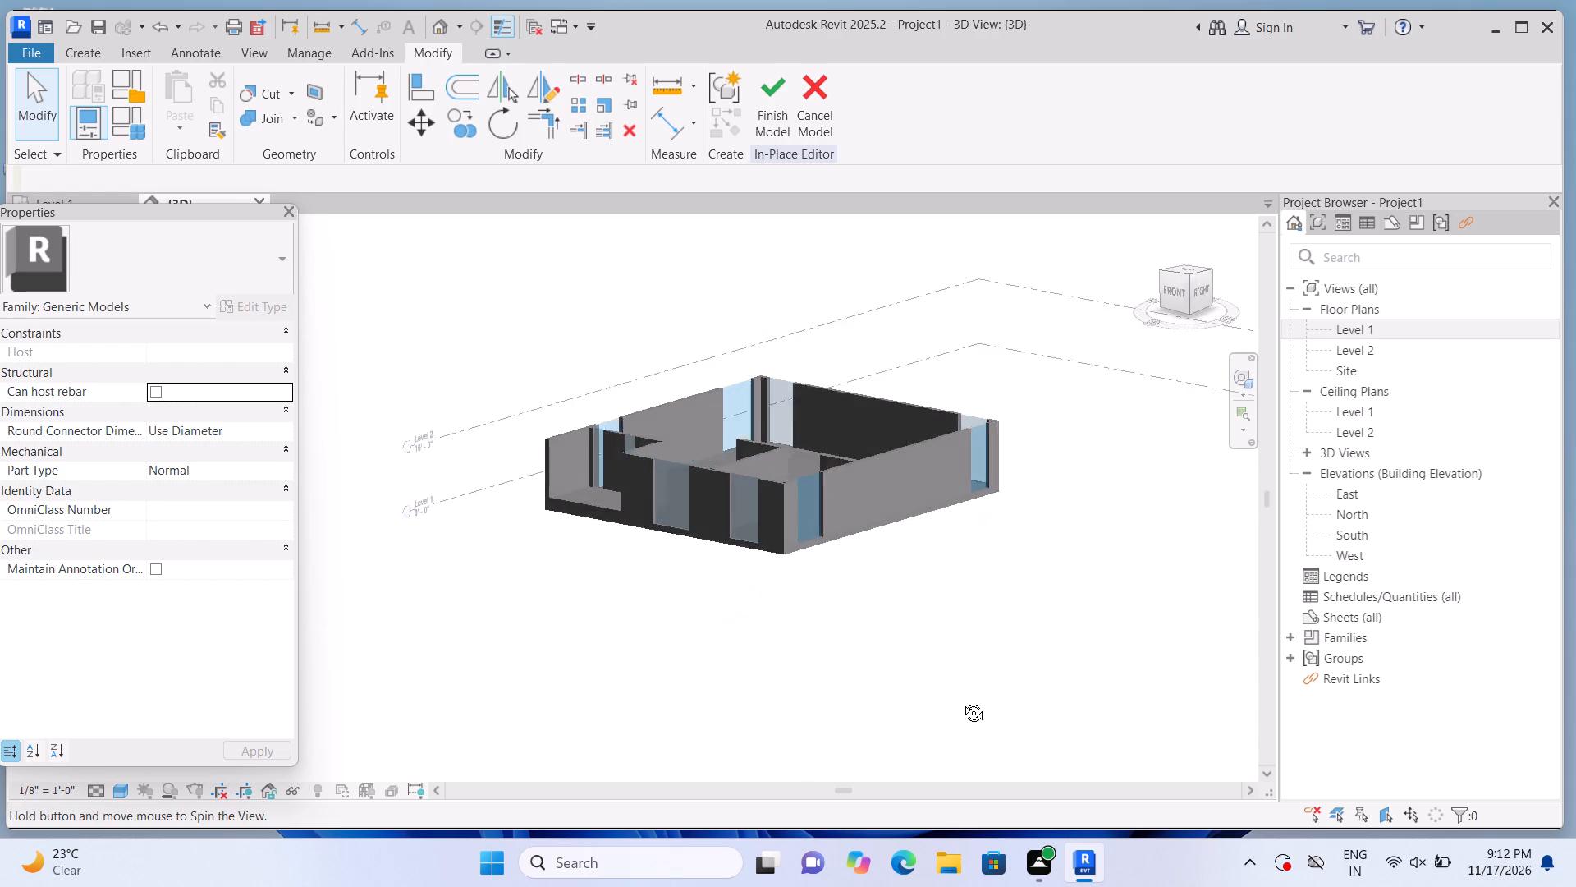
{"action": "middle_click_drag", "start_coordinate": [961, 701], "coordinate": [877, 729], "text": "shift"}
{"action": "scroll", "coordinate": [779, 269], "scroll_direction": "up", "scroll_amount": 1}
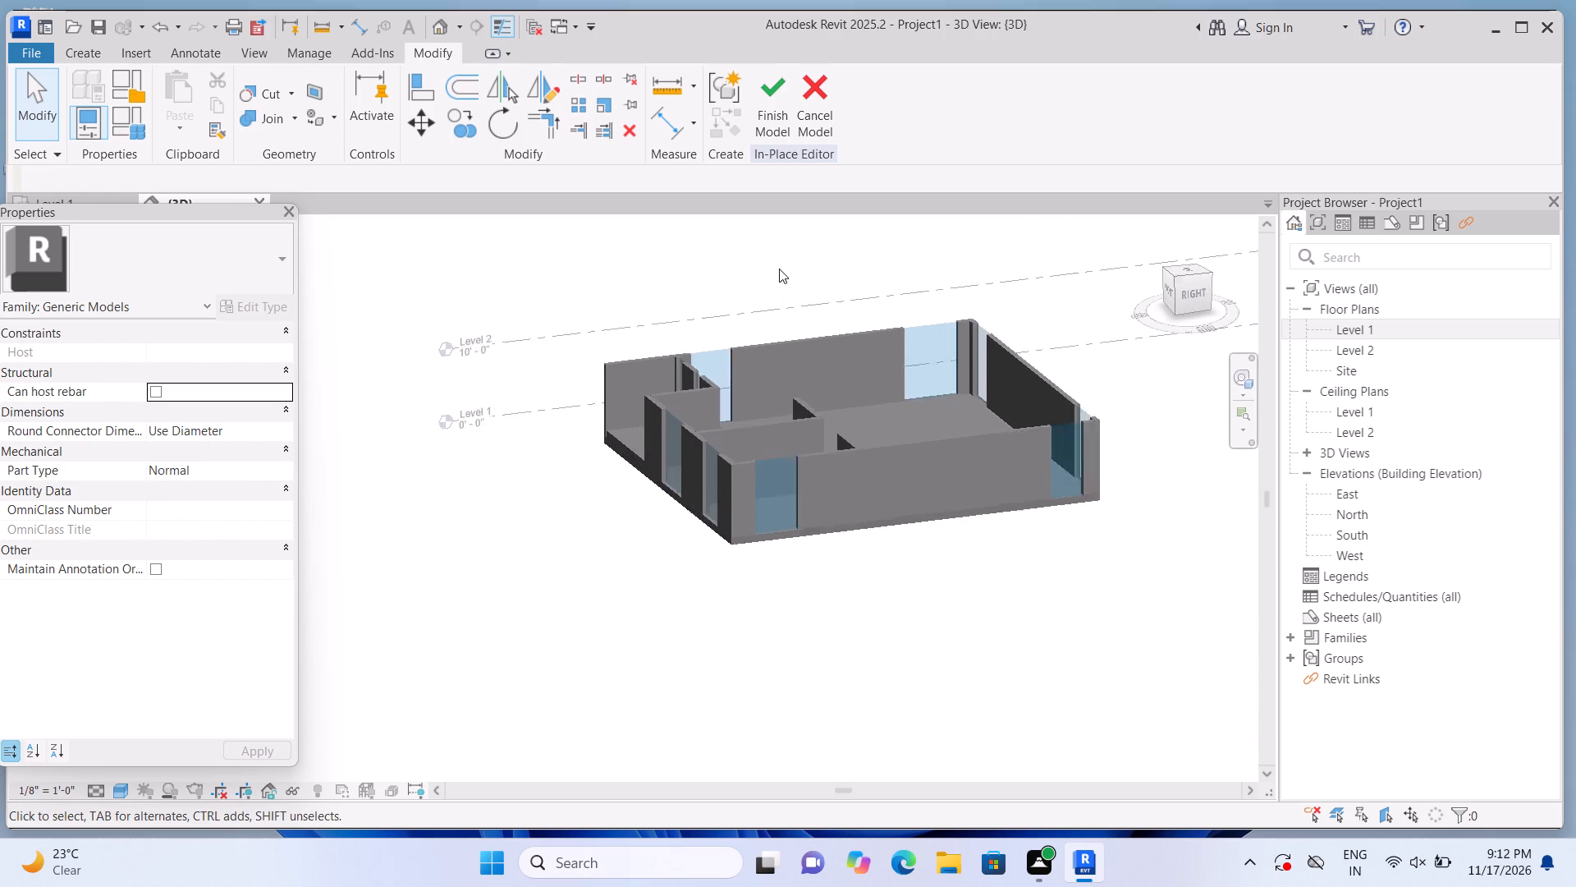
{"action": "scroll", "coordinate": [779, 269], "scroll_direction": "up", "scroll_amount": 1}
{"action": "scroll", "coordinate": [781, 438], "scroll_direction": "up", "scroll_amount": 3}
{"action": "scroll", "coordinate": [872, 496], "scroll_direction": "down", "scroll_amount": 4}
{"action": "middle_click_drag", "start_coordinate": [941, 565], "coordinate": [797, 627]}
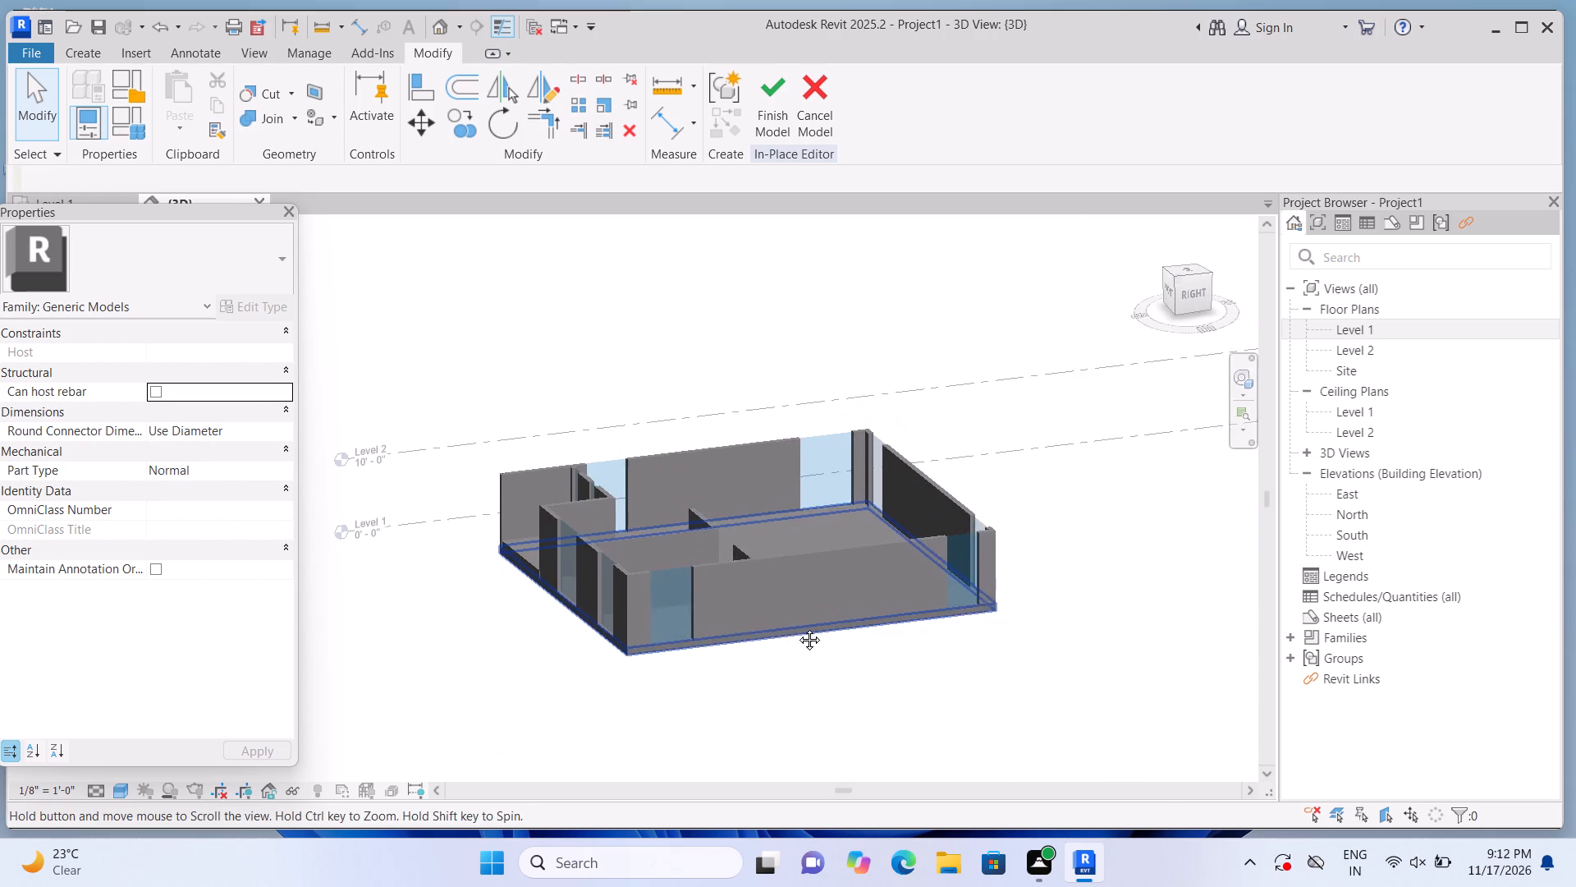
{"action": "middle_click_drag", "start_coordinate": [797, 627], "coordinate": [777, 614]}
{"action": "scroll", "coordinate": [763, 602], "scroll_direction": "up", "scroll_amount": 3}
{"action": "scroll", "coordinate": [525, 609], "scroll_direction": "up", "scroll_amount": 4}
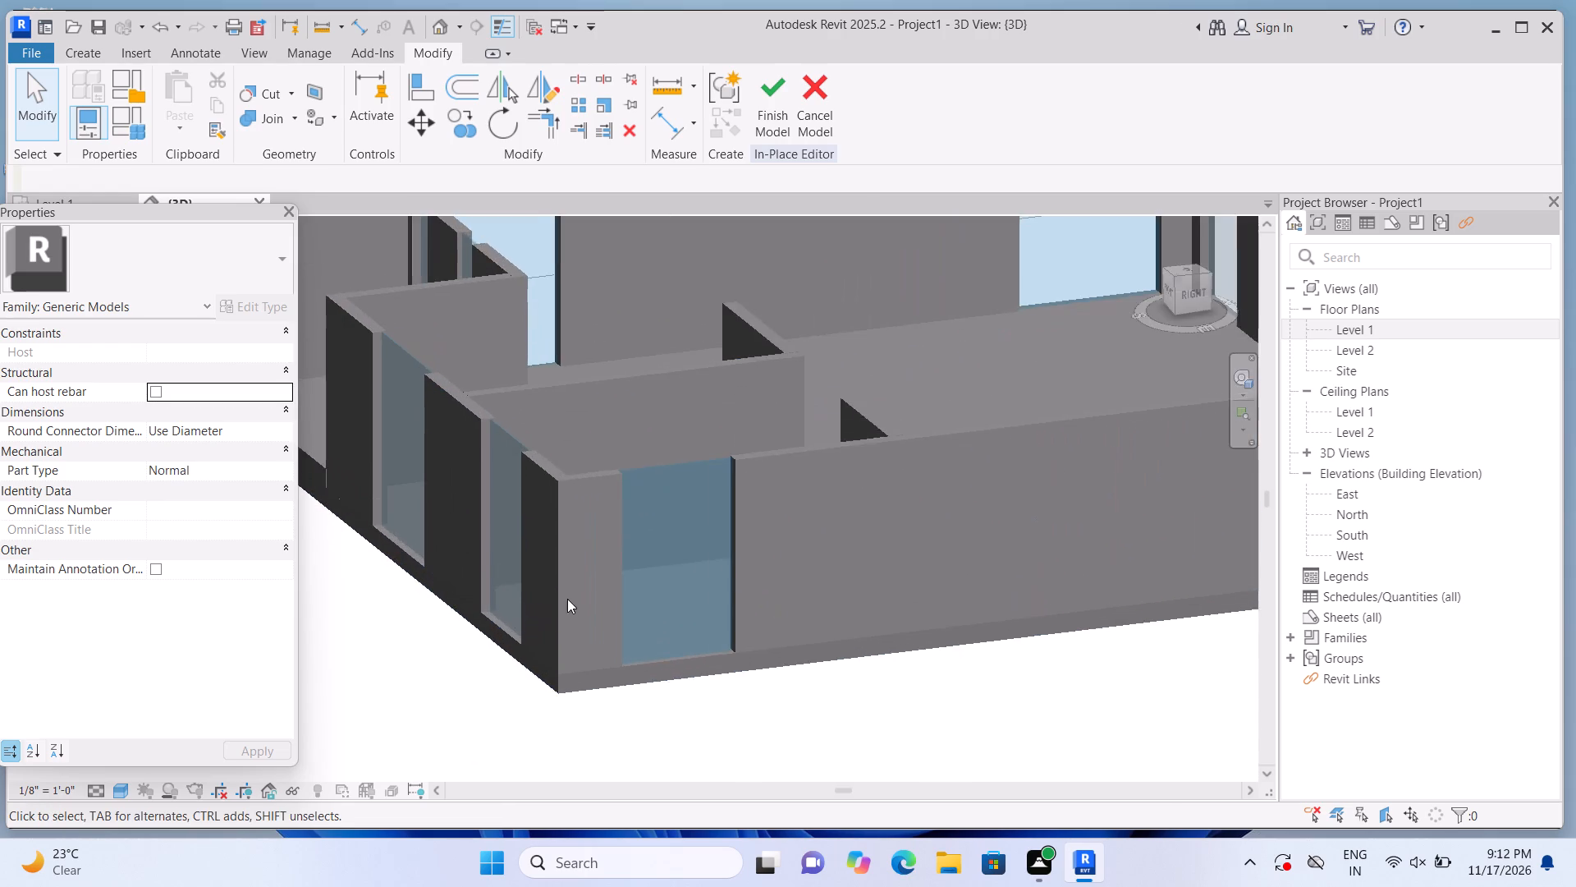
{"action": "scroll", "coordinate": [568, 599], "scroll_direction": "down", "scroll_amount": 4}
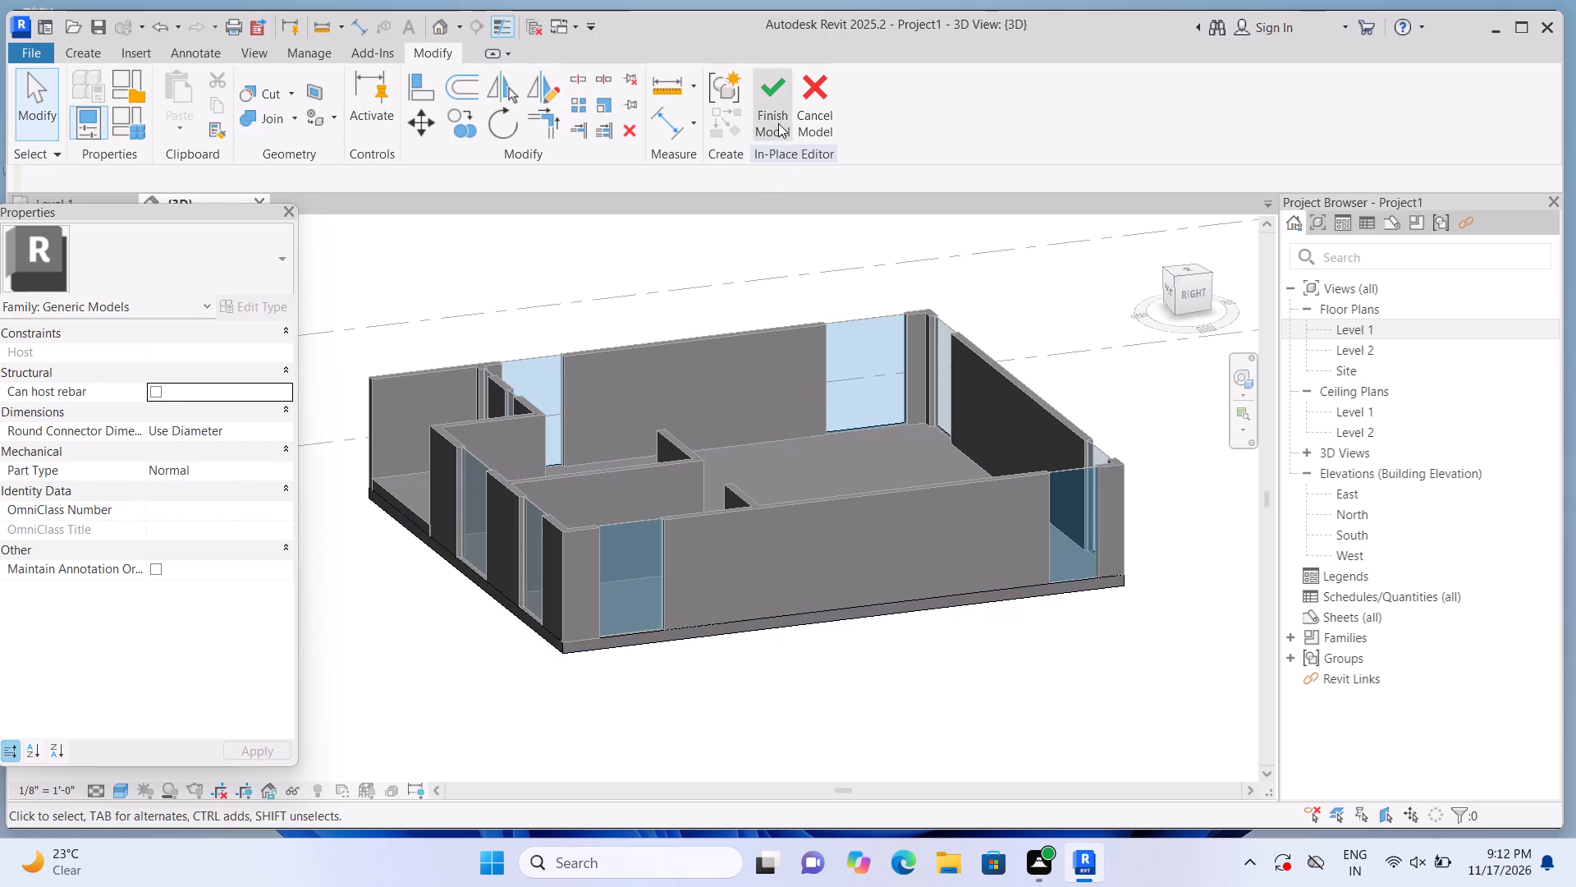
{"action": "left_click", "coordinate": [778, 123]}
Reshape the east wall's 6' 0" wide curtain wall near the front corner to about 3' 2" base offset and 5' 5" height.
{"action": "scroll", "coordinate": [637, 540], "scroll_direction": "up", "scroll_amount": 4}
{"action": "left_click", "coordinate": [620, 552]}
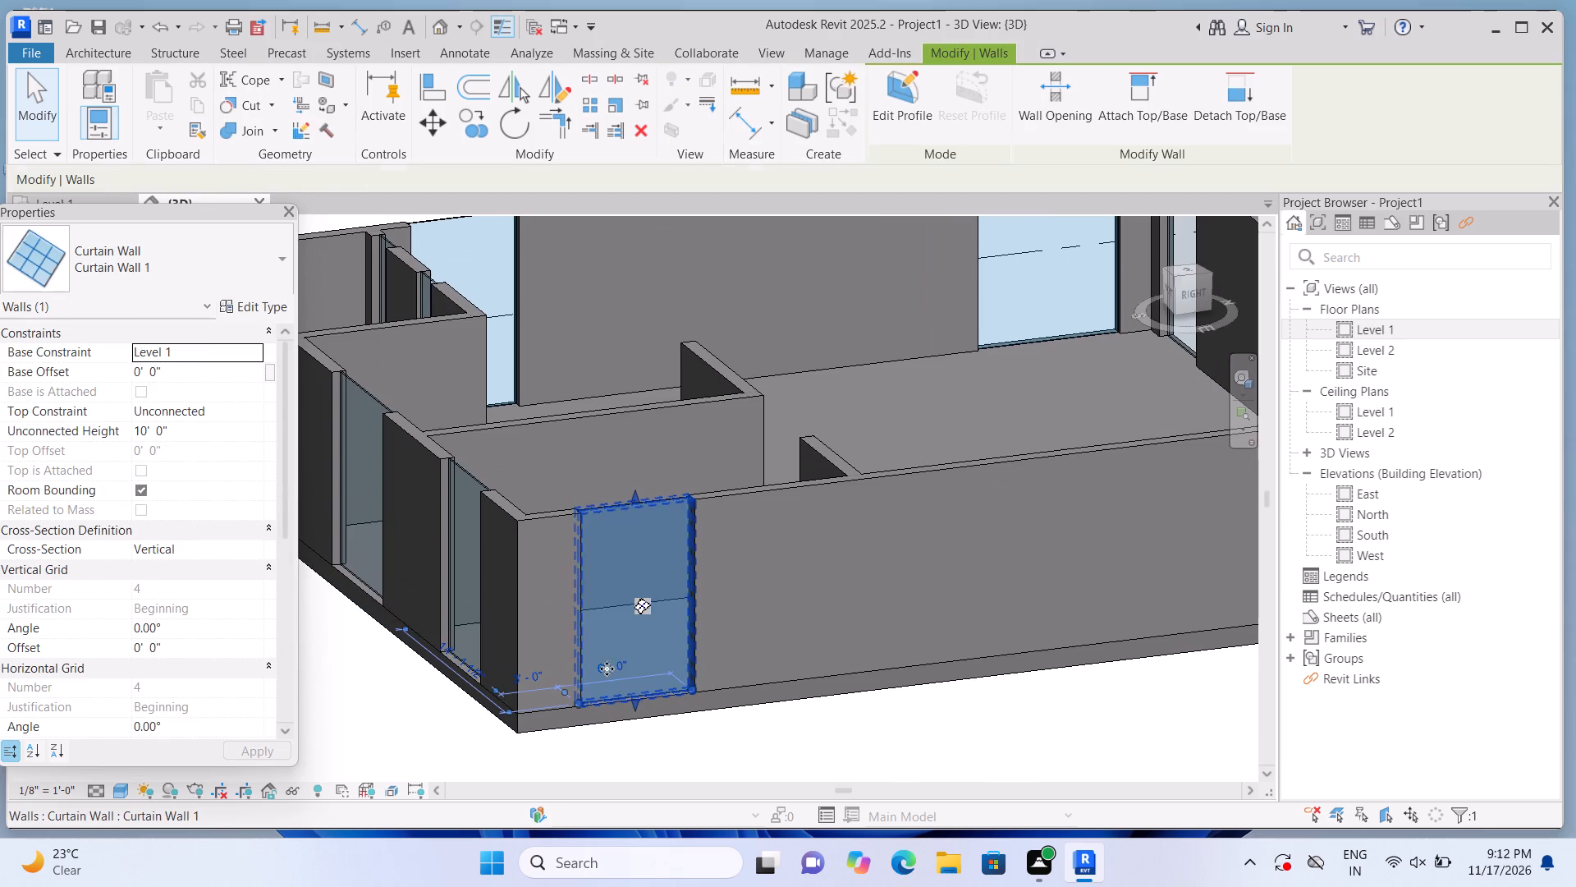
{"action": "scroll", "coordinate": [552, 878], "scroll_direction": "up", "scroll_amount": 3}
{"action": "scroll", "coordinate": [639, 763], "scroll_direction": "up", "scroll_amount": 7}
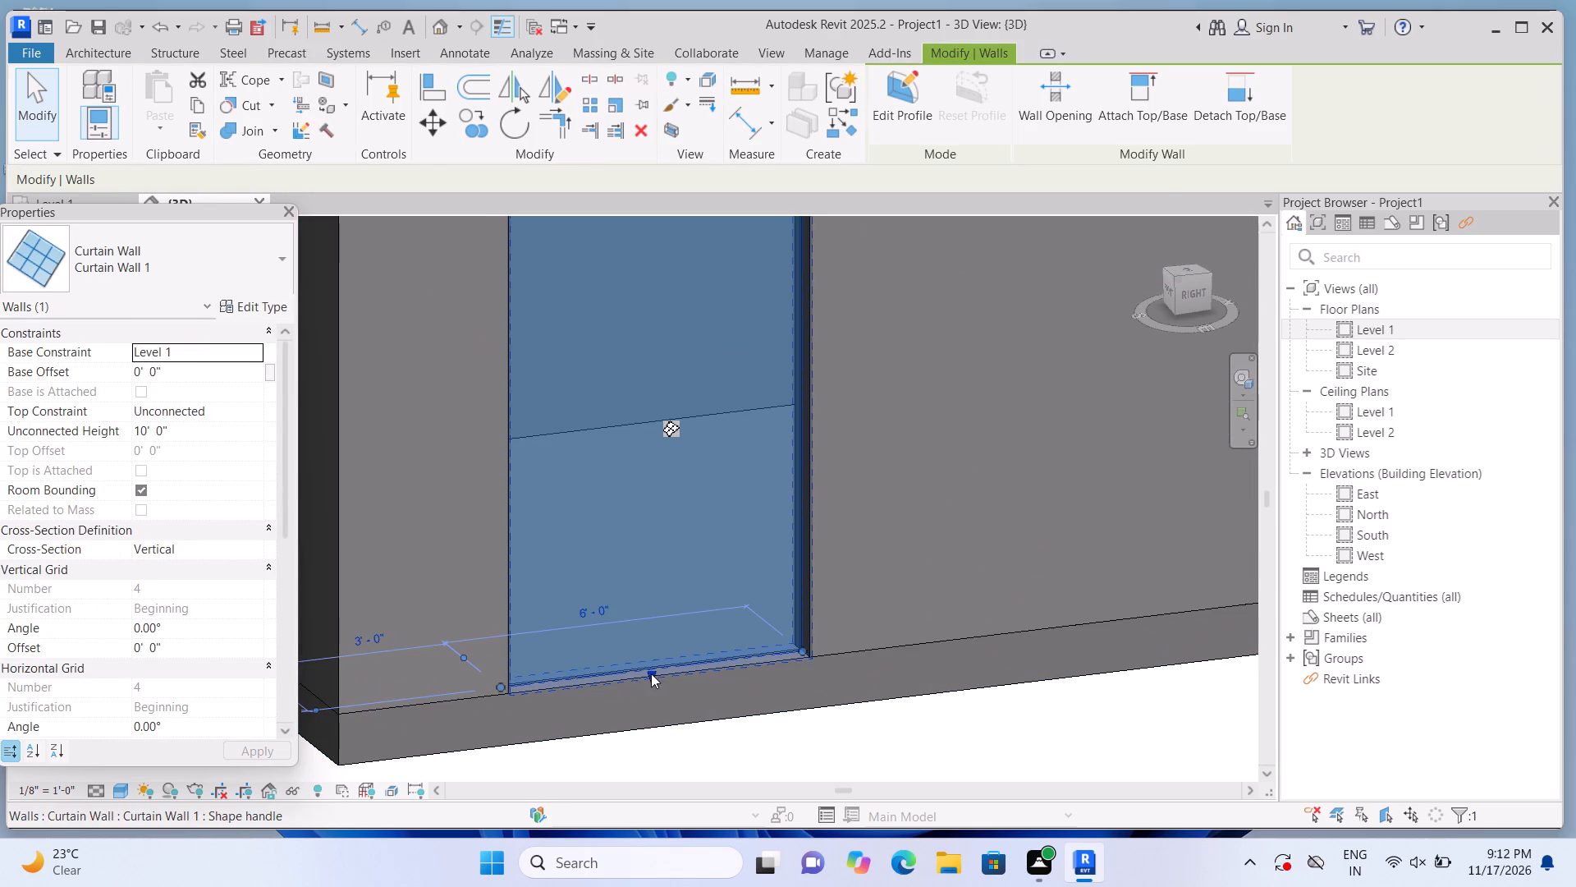
{"action": "left_click_drag", "start_coordinate": [651, 673], "coordinate": [647, 498]}
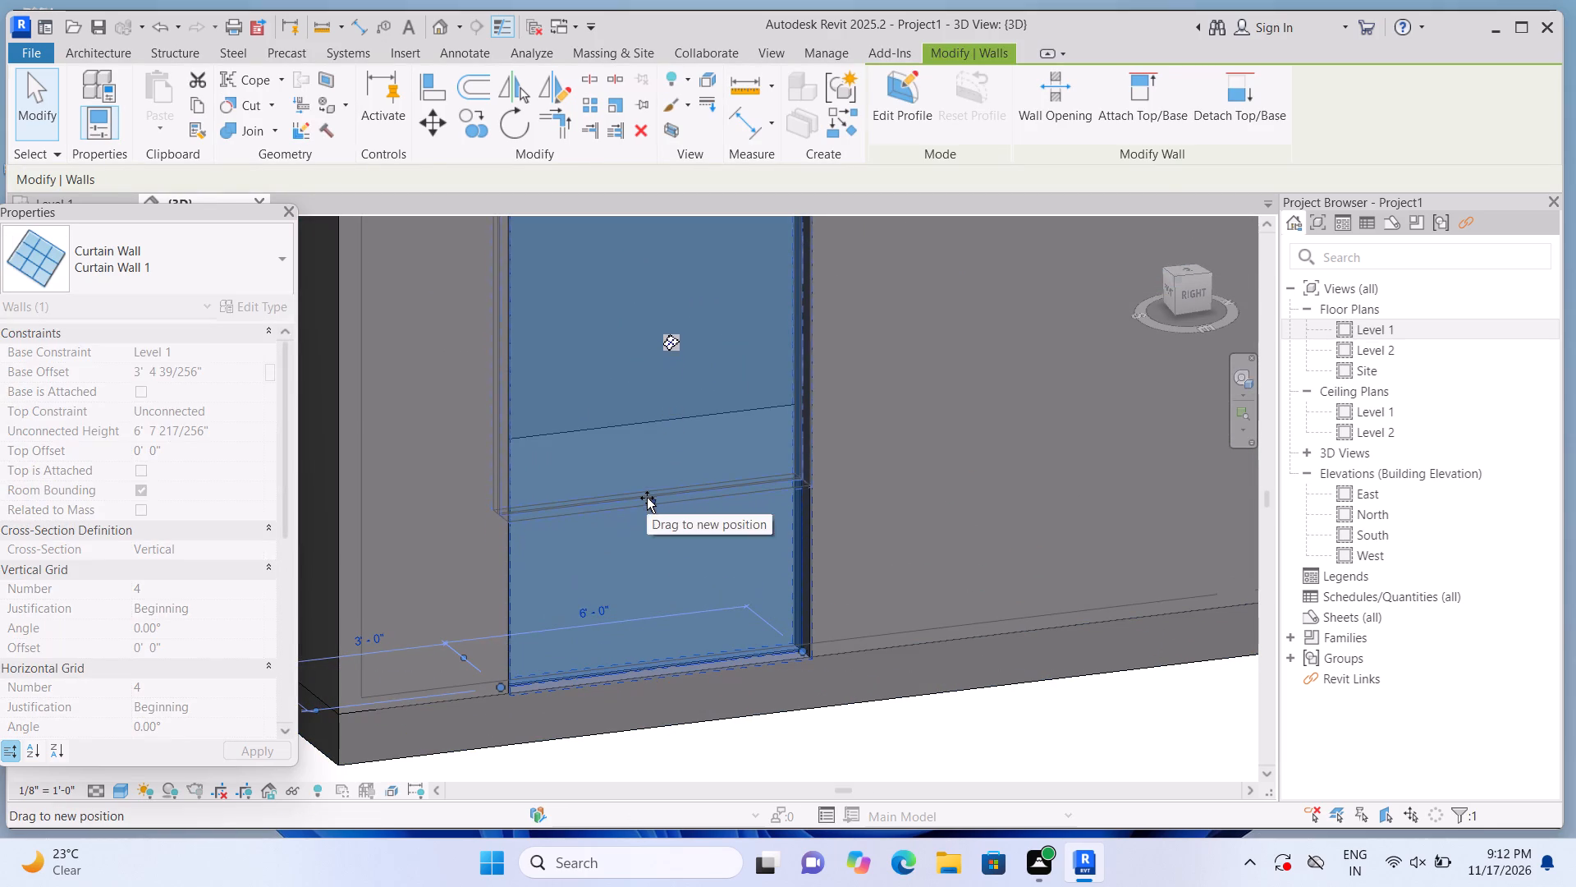
{"action": "left_click_drag", "start_coordinate": [647, 498], "coordinate": [656, 508]}
{"action": "scroll", "coordinate": [657, 516], "scroll_direction": "down", "scroll_amount": 3}
{"action": "scroll", "coordinate": [633, 369], "scroll_direction": "up", "scroll_amount": 1}
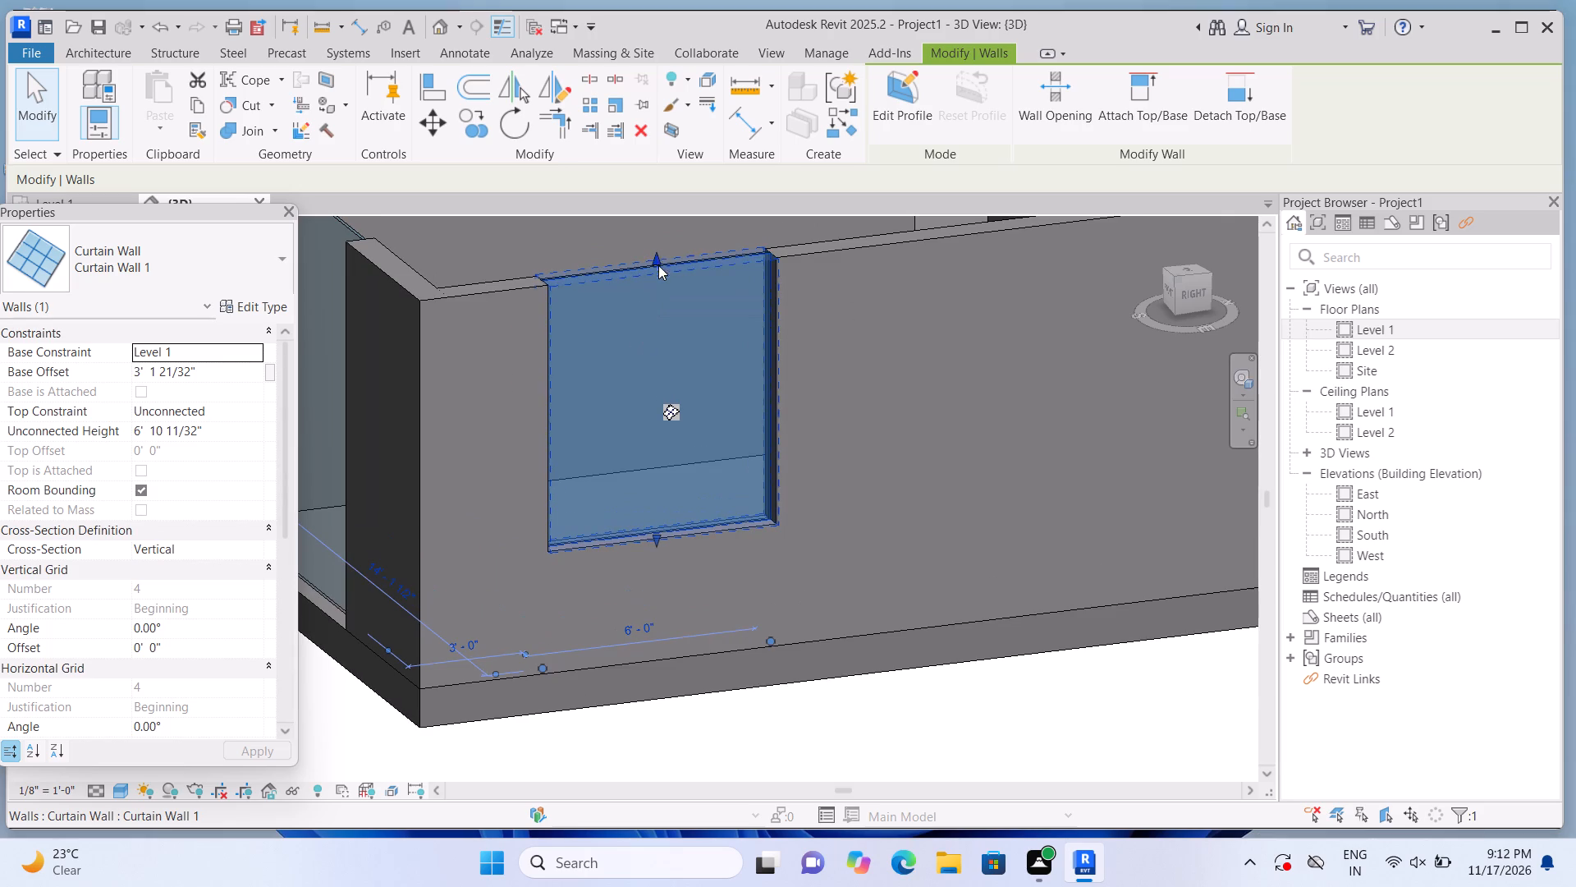
{"action": "left_click_drag", "start_coordinate": [657, 253], "coordinate": [671, 303]}
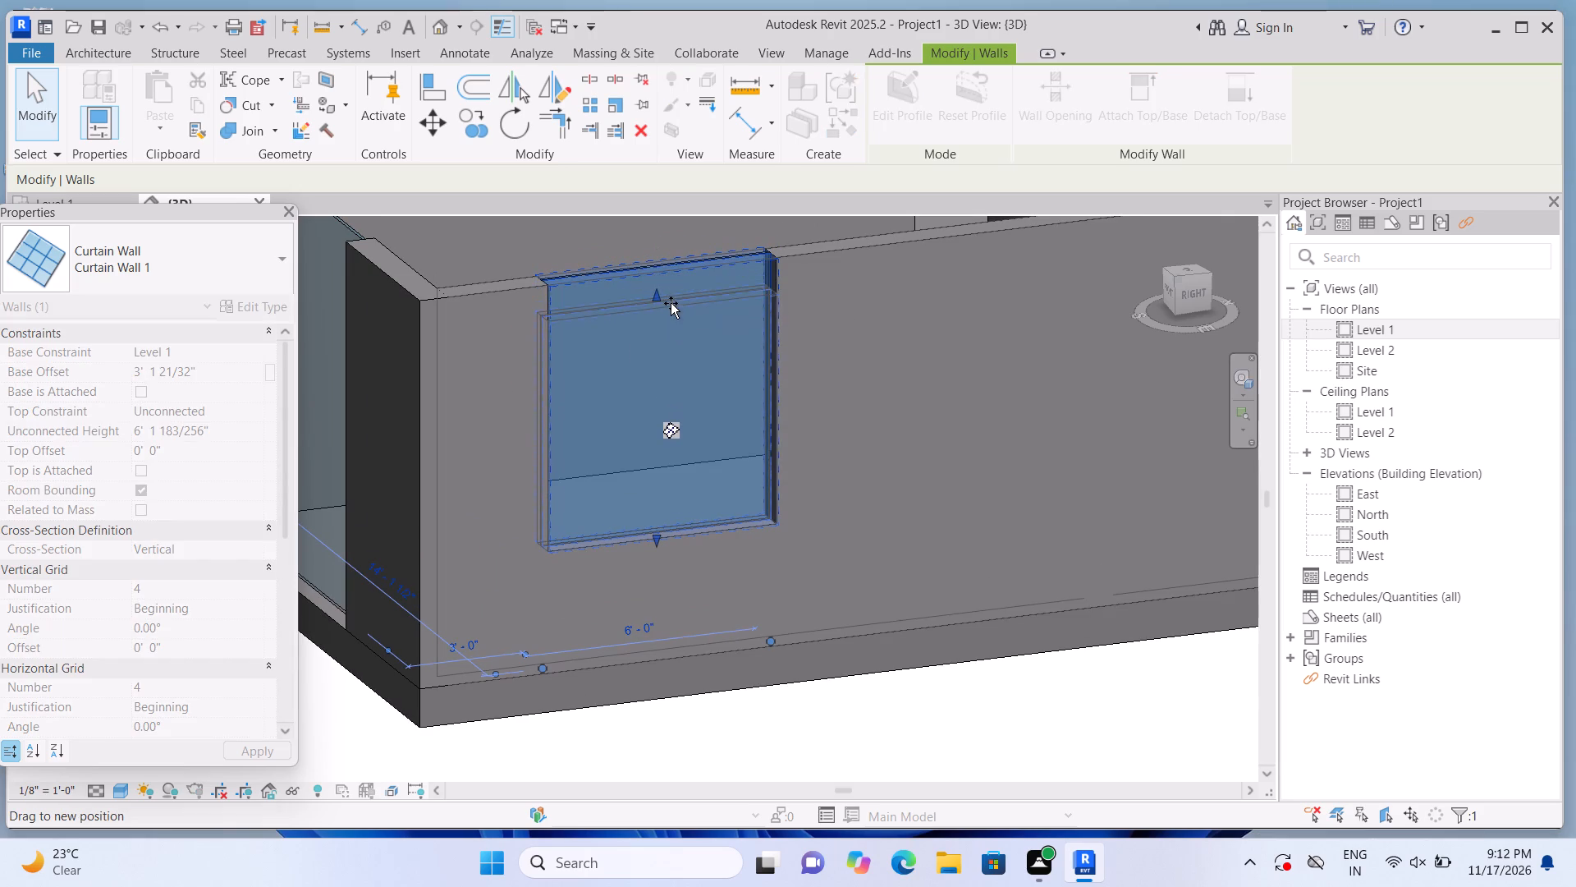
{"action": "left_click_drag", "start_coordinate": [671, 303], "coordinate": [676, 324]}
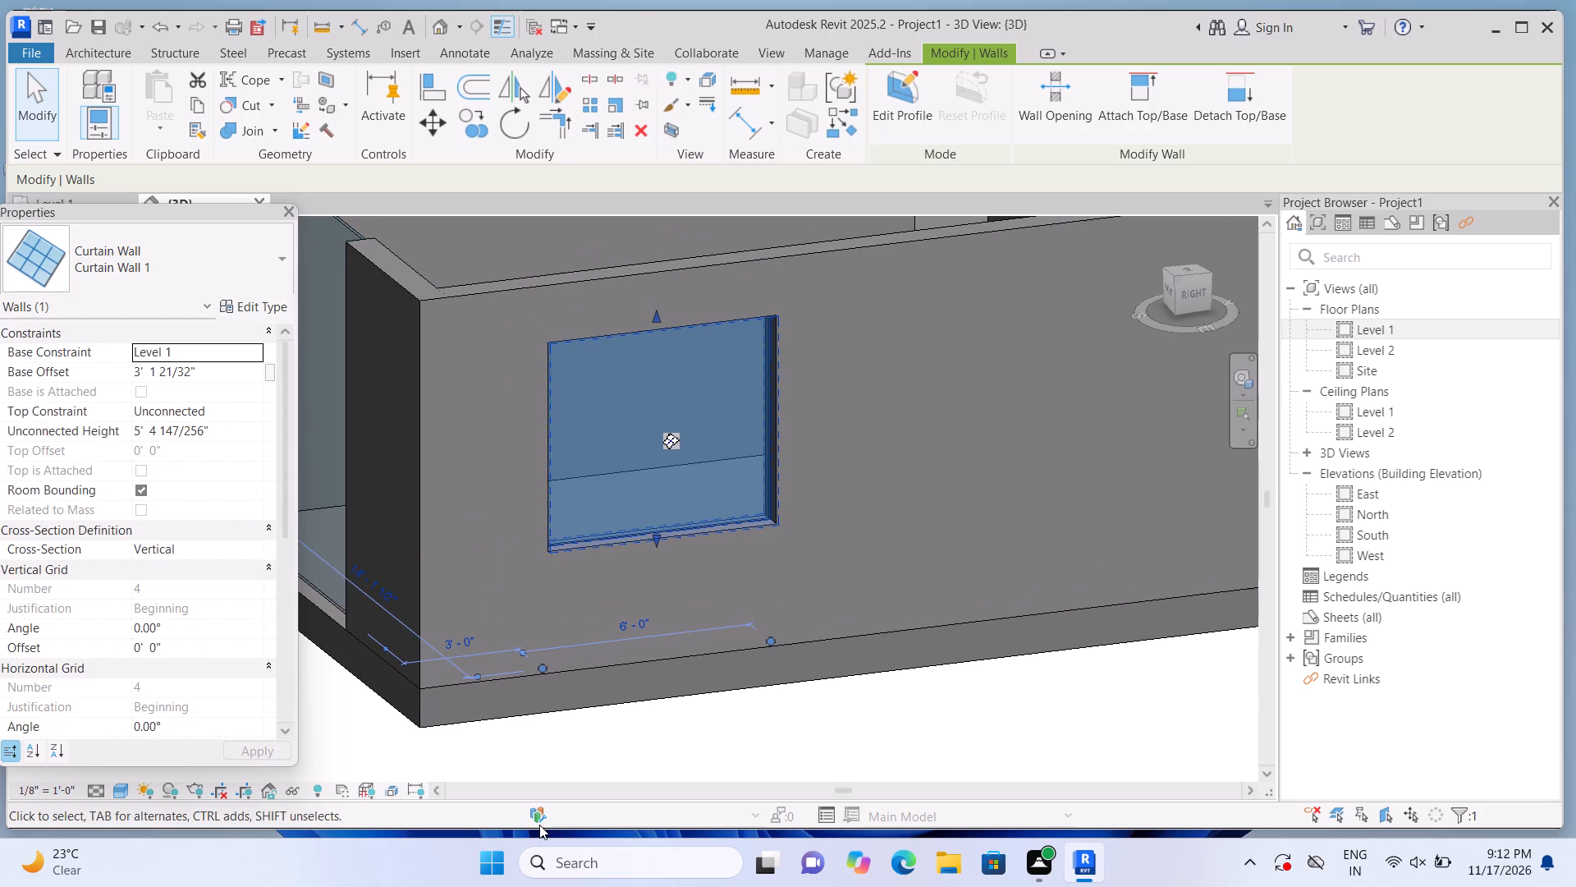
Divide the east wall's 6' 0" wide curtain wall into three equal bays with two vertical curtain grid lines spaced 2' 0" apart.
{"action": "left_click", "coordinate": [108, 53]}
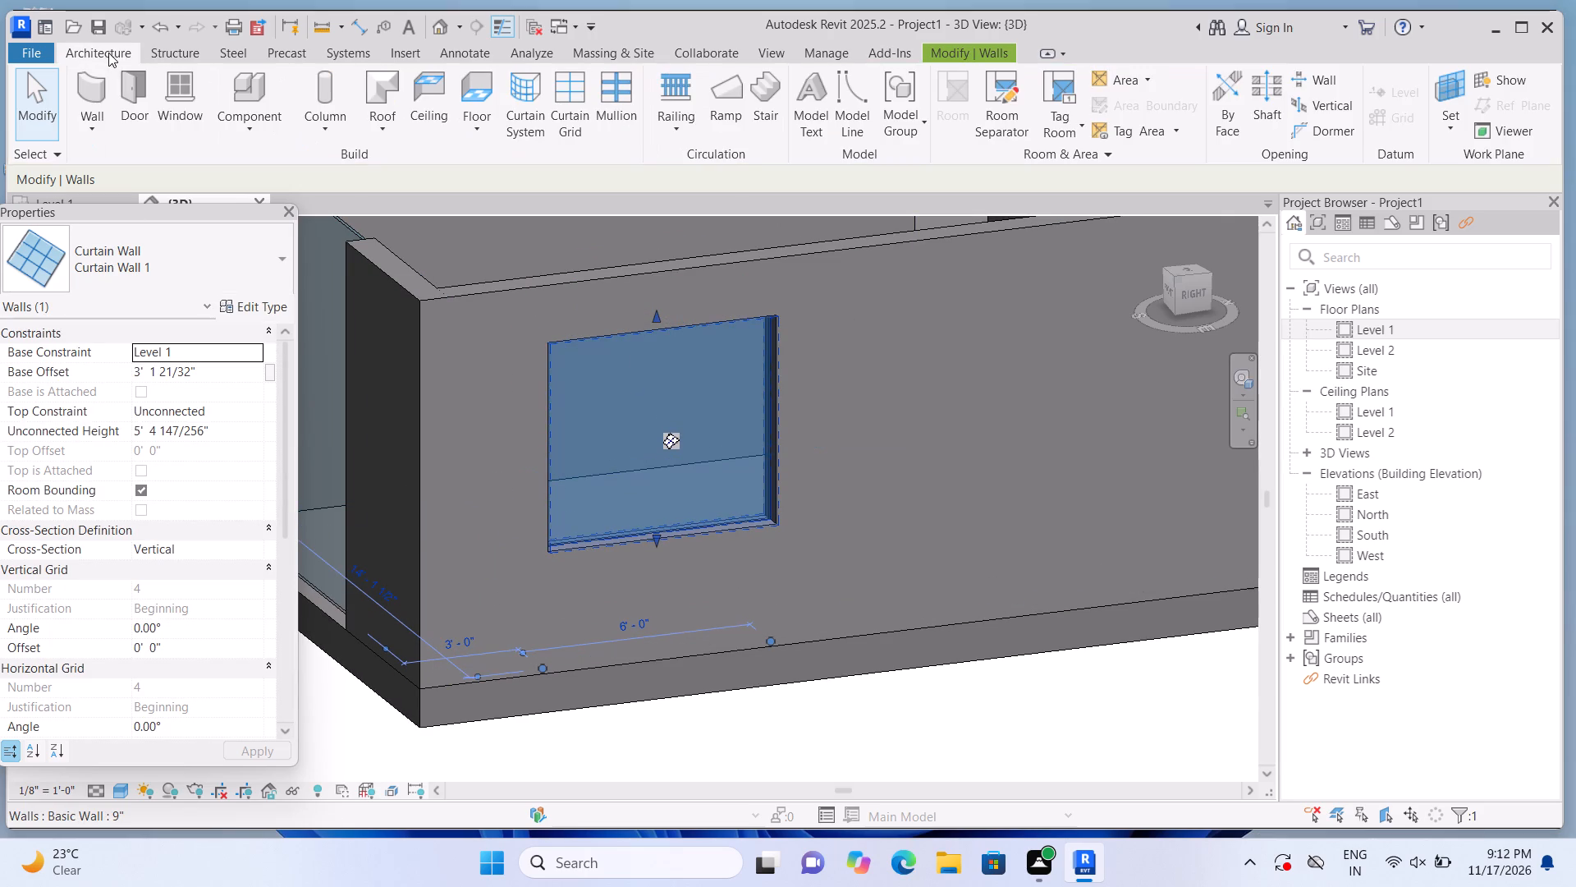
{"action": "left_click", "coordinate": [568, 108]}
{"action": "scroll", "coordinate": [634, 325], "scroll_direction": "up", "scroll_amount": 1}
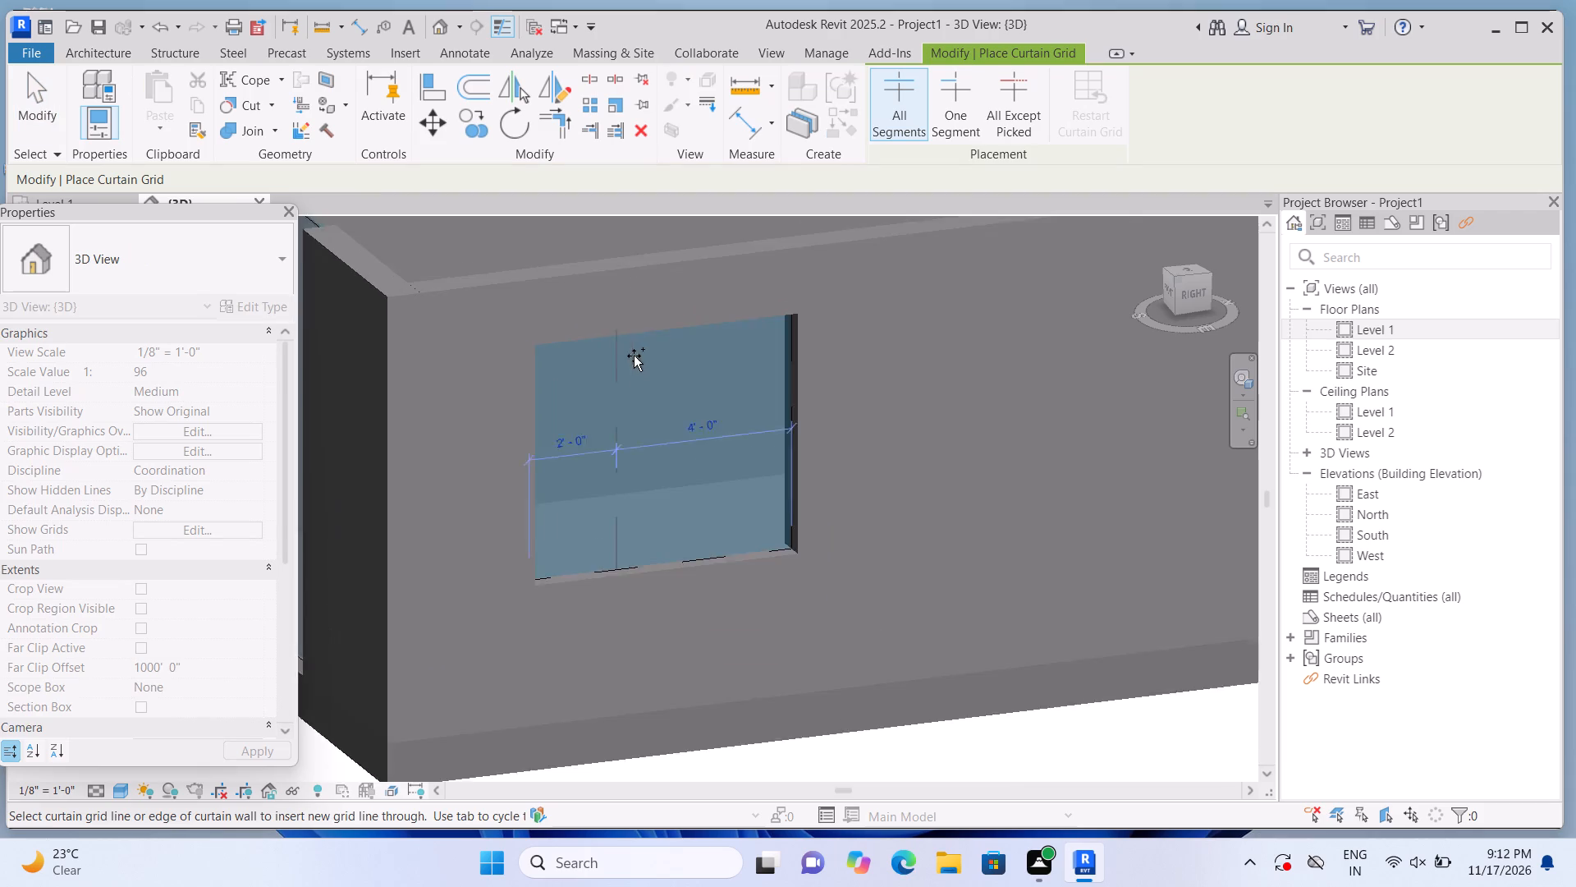
{"action": "scroll", "coordinate": [634, 356], "scroll_direction": "up", "scroll_amount": 2}
{"action": "left_click", "coordinate": [603, 368]}
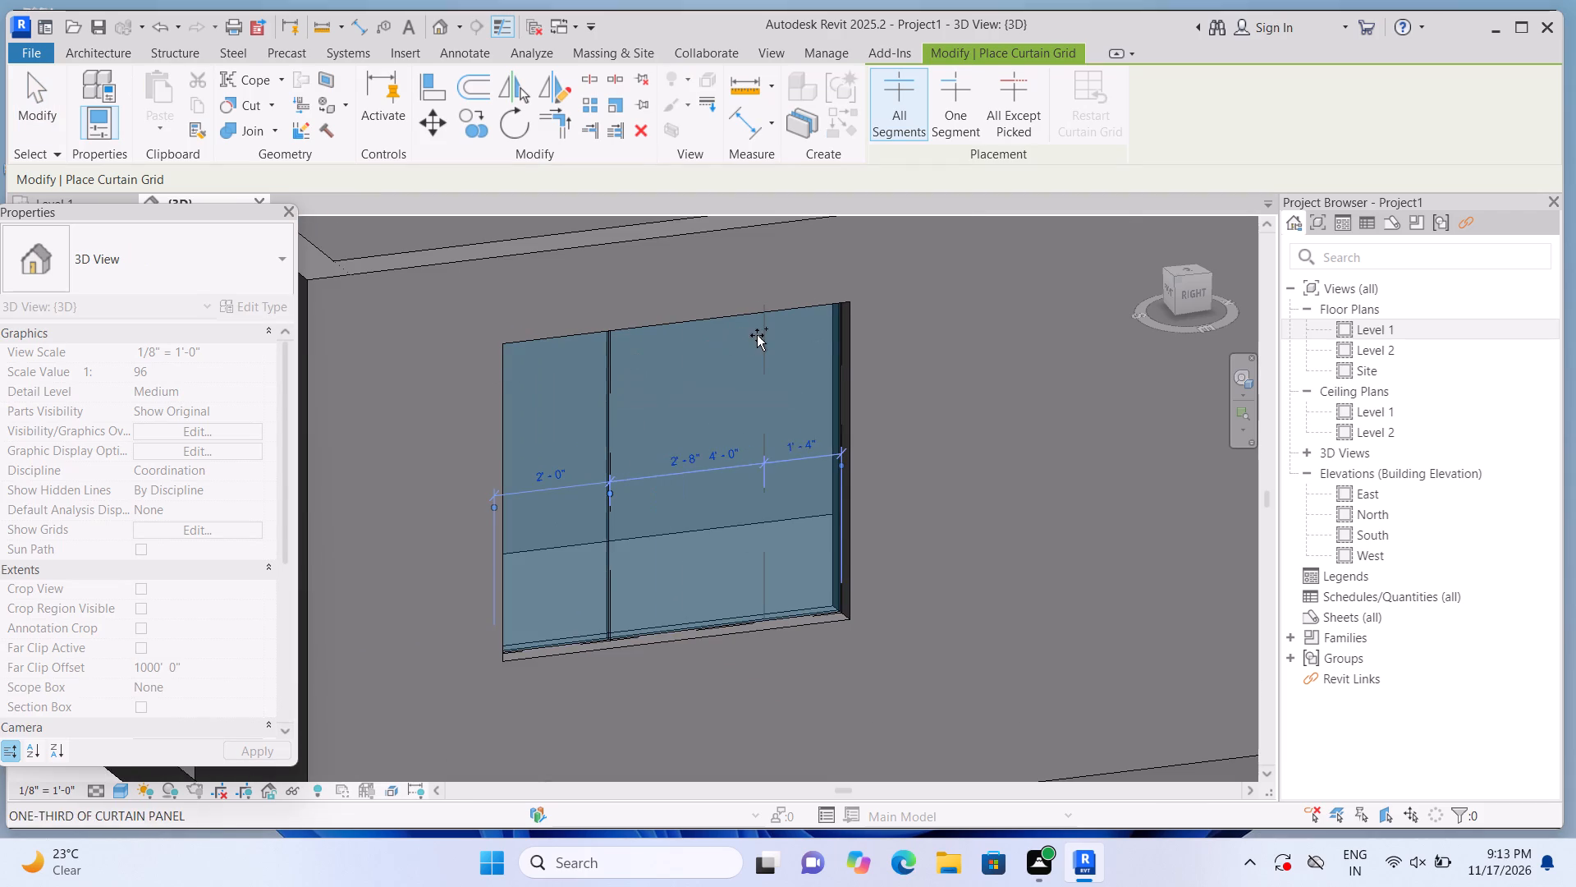
{"action": "left_click", "coordinate": [721, 343]}
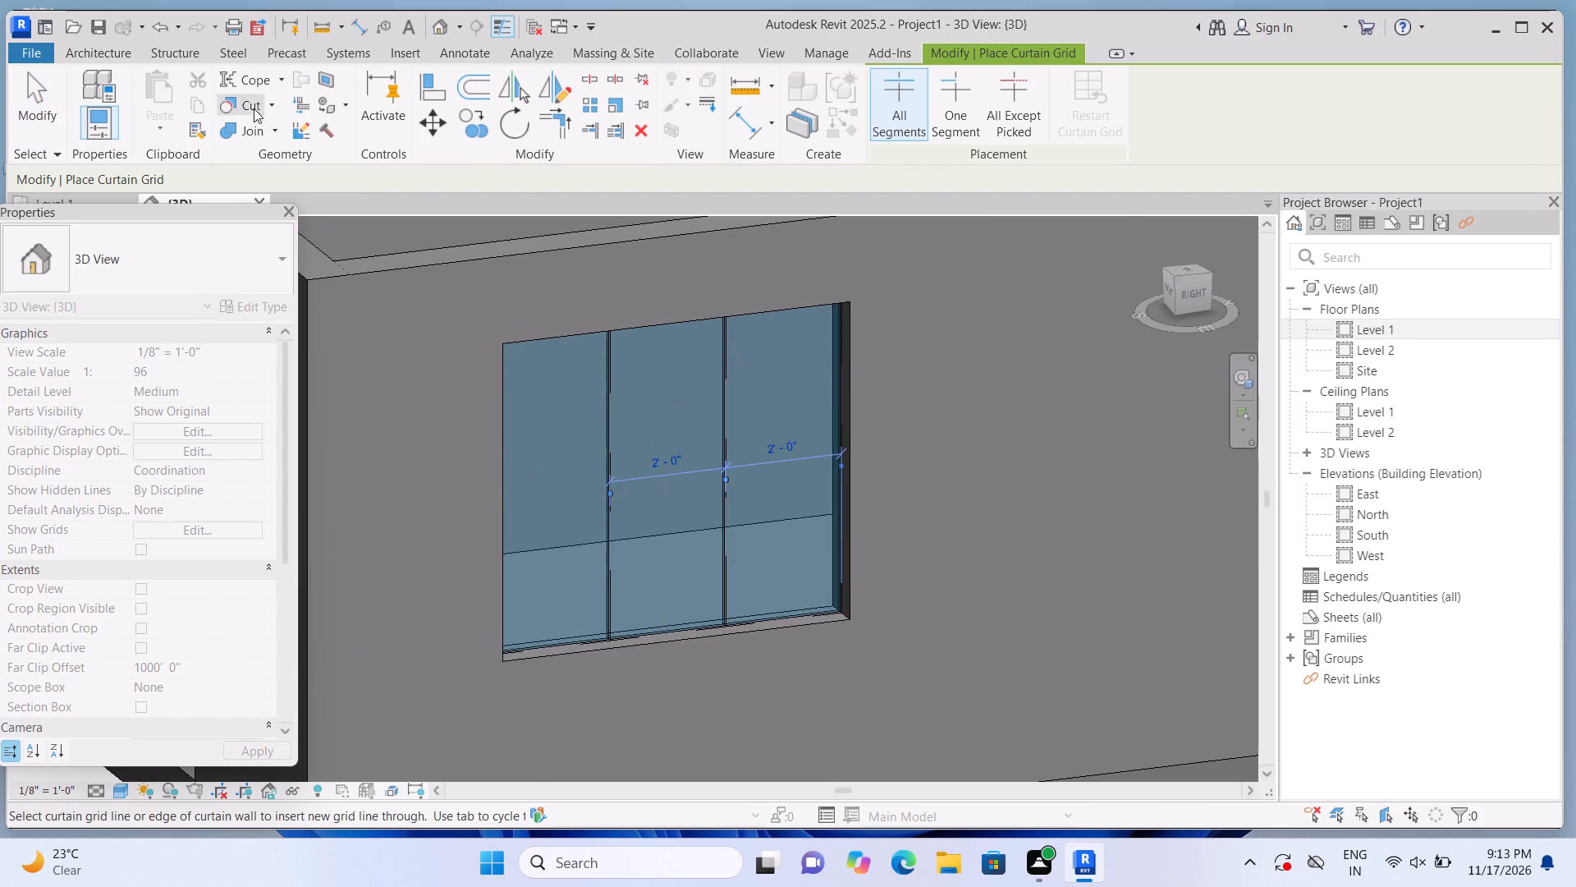
Place 2.5" x 5" rectangular mullions on both grid lines and all four edges of the 6' 0" wide curtain wall.
{"action": "left_click", "coordinate": [77, 54]}
{"action": "left_click", "coordinate": [625, 105]}
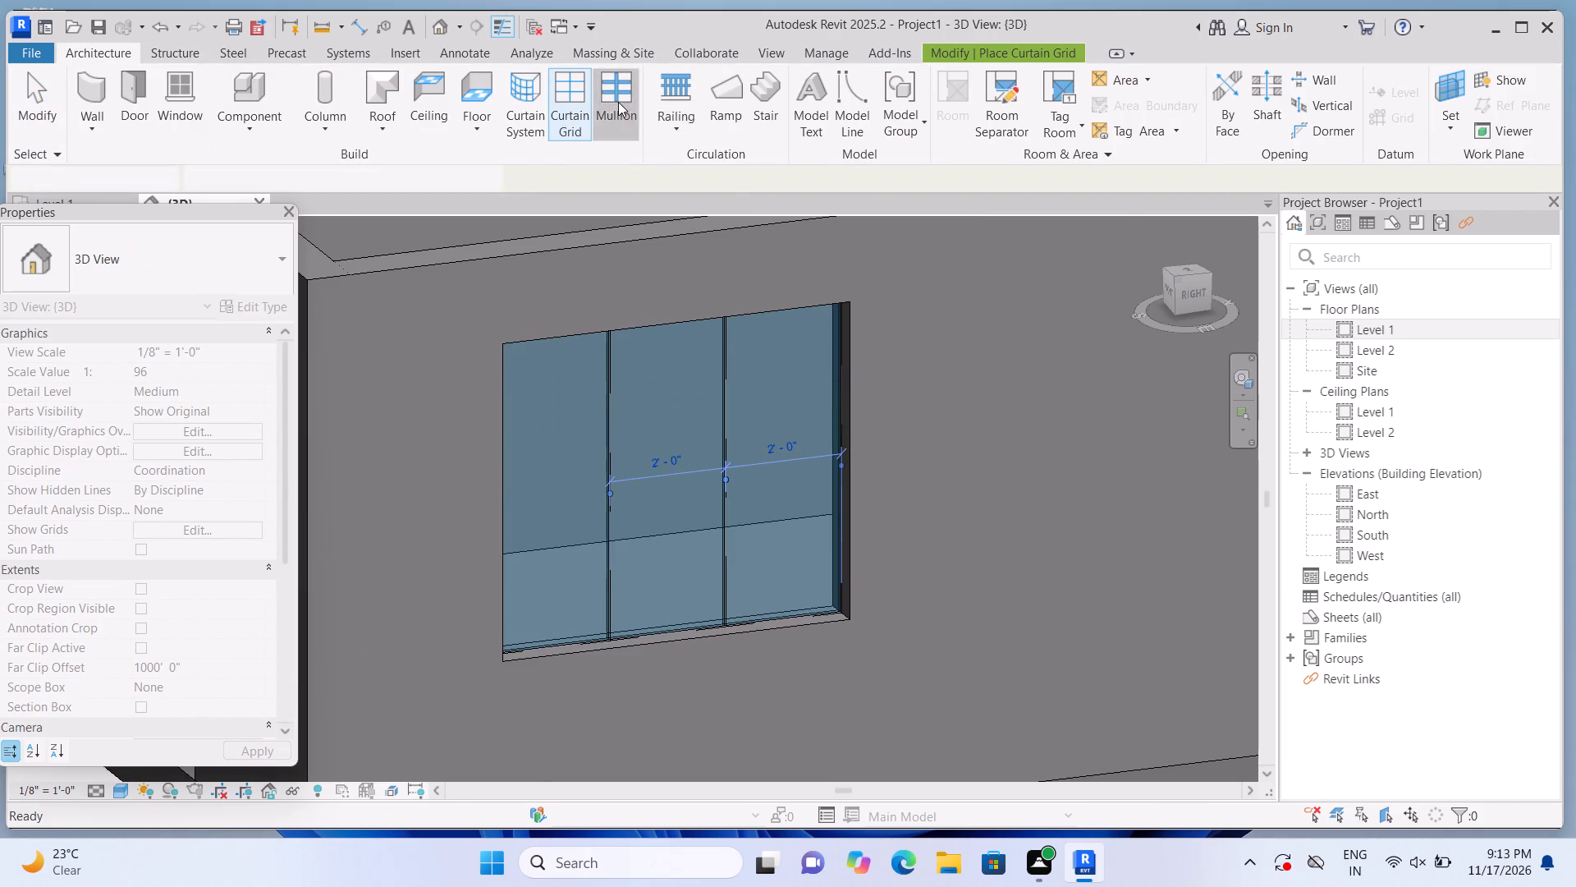
{"action": "left_click", "coordinate": [631, 425]}
{"action": "left_click", "coordinate": [744, 421]}
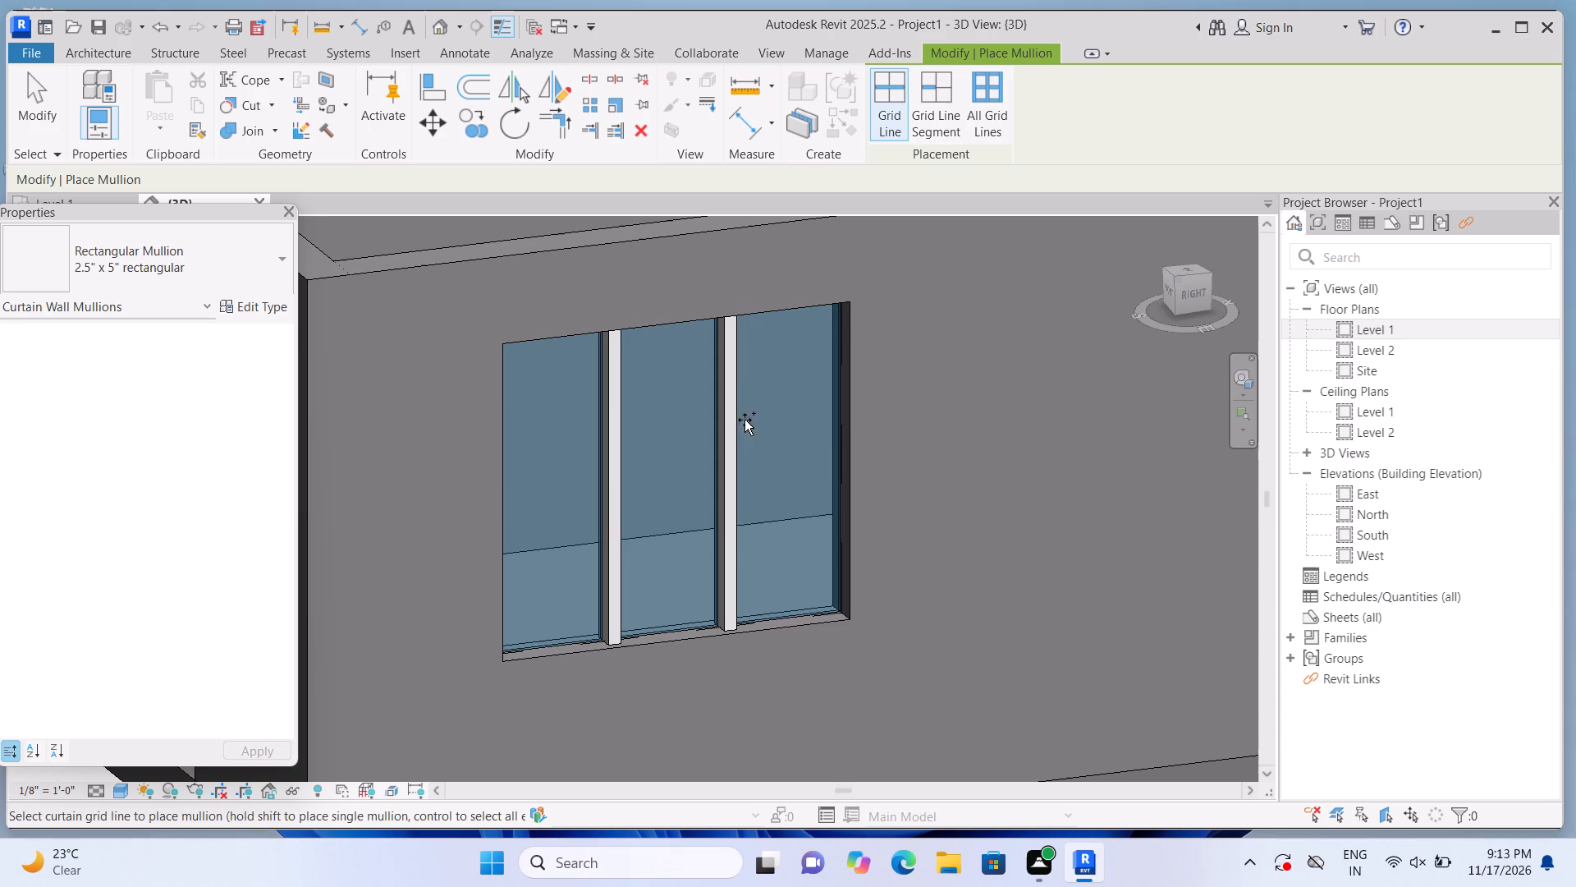
{"action": "left_click", "coordinate": [819, 402]}
{"action": "left_click", "coordinate": [775, 323]}
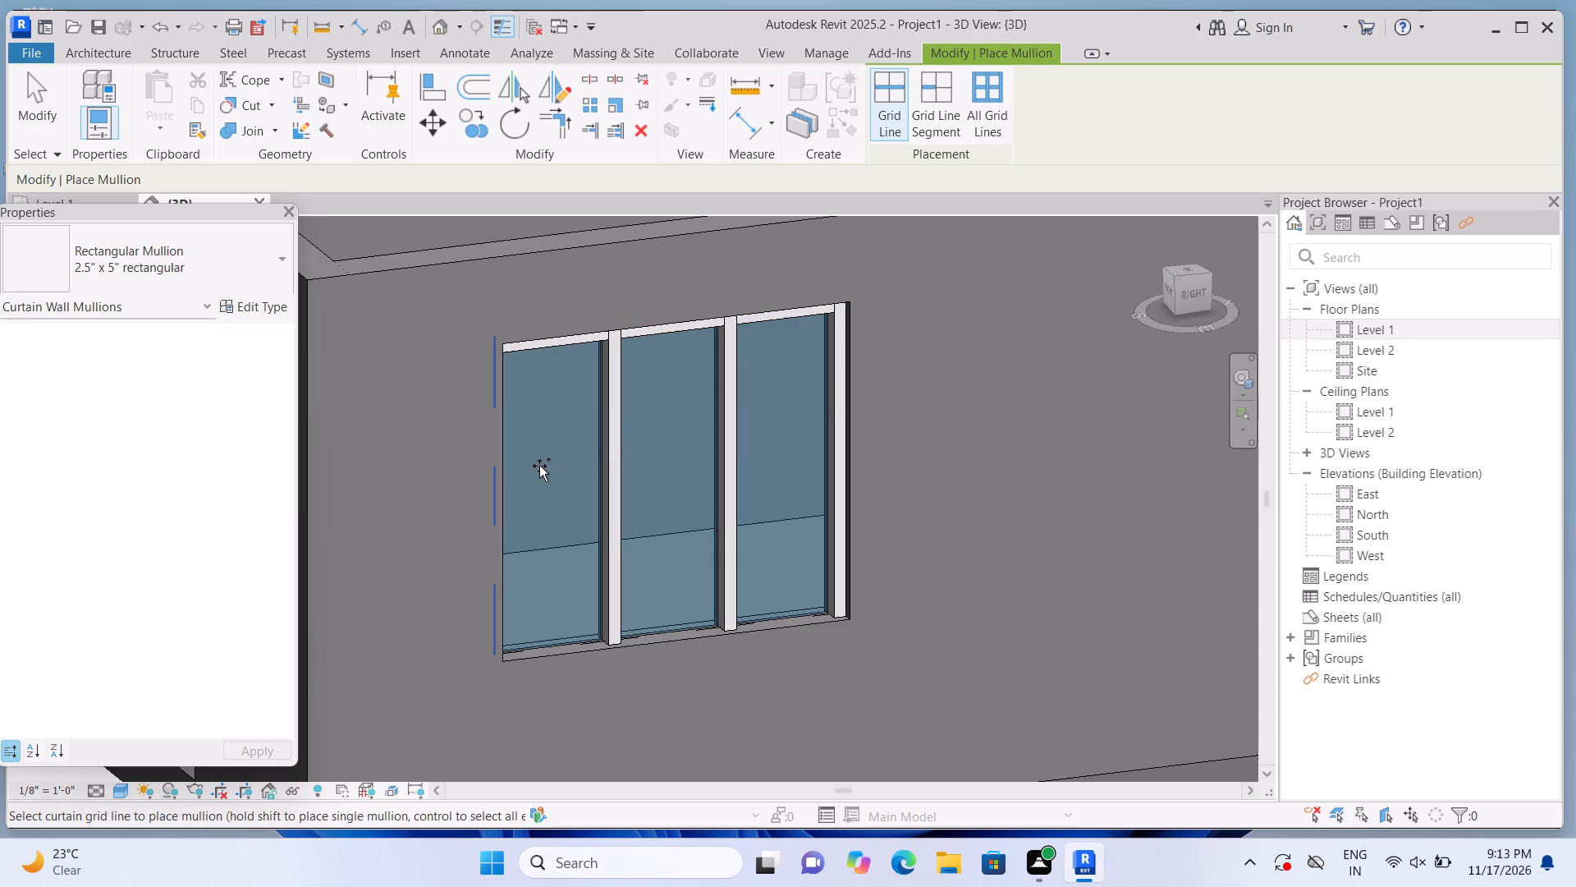
{"action": "left_click", "coordinate": [534, 467]}
{"action": "left_click", "coordinate": [567, 650]}
{"action": "scroll", "coordinate": [585, 557], "scroll_direction": "down", "scroll_amount": 7}
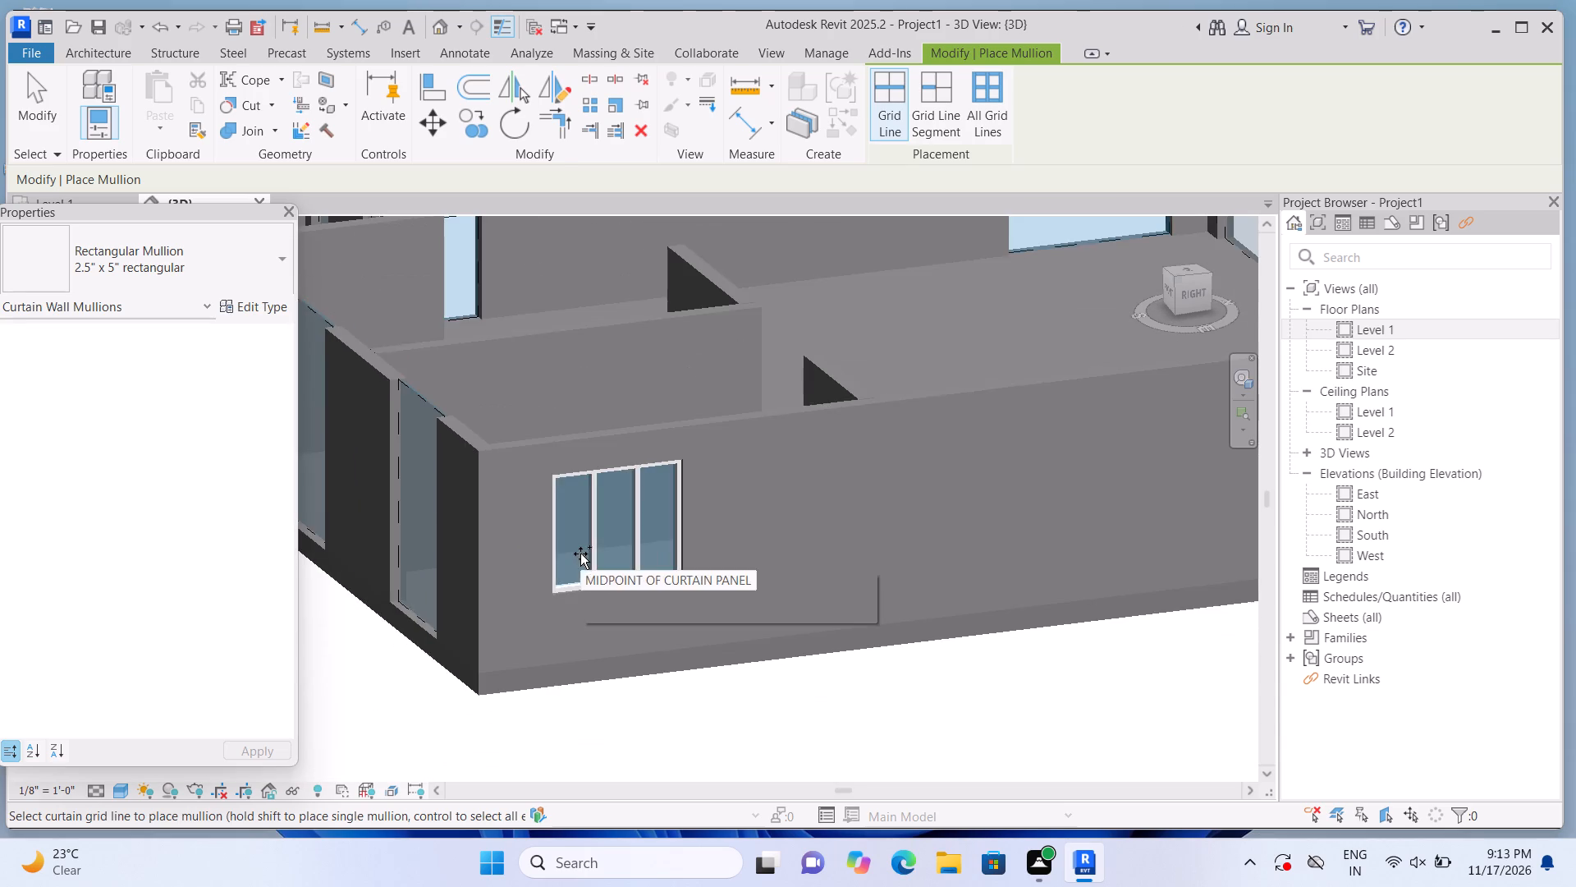
{"action": "key", "text": "Escape"}
Delete the 4' 6" wide curtain wall near the north-east corner of the east wall in the Level 1 plan.
{"action": "scroll", "coordinate": [579, 558], "scroll_direction": "down", "scroll_amount": 4}
{"action": "middle_click_drag", "start_coordinate": [822, 542], "coordinate": [580, 609]}
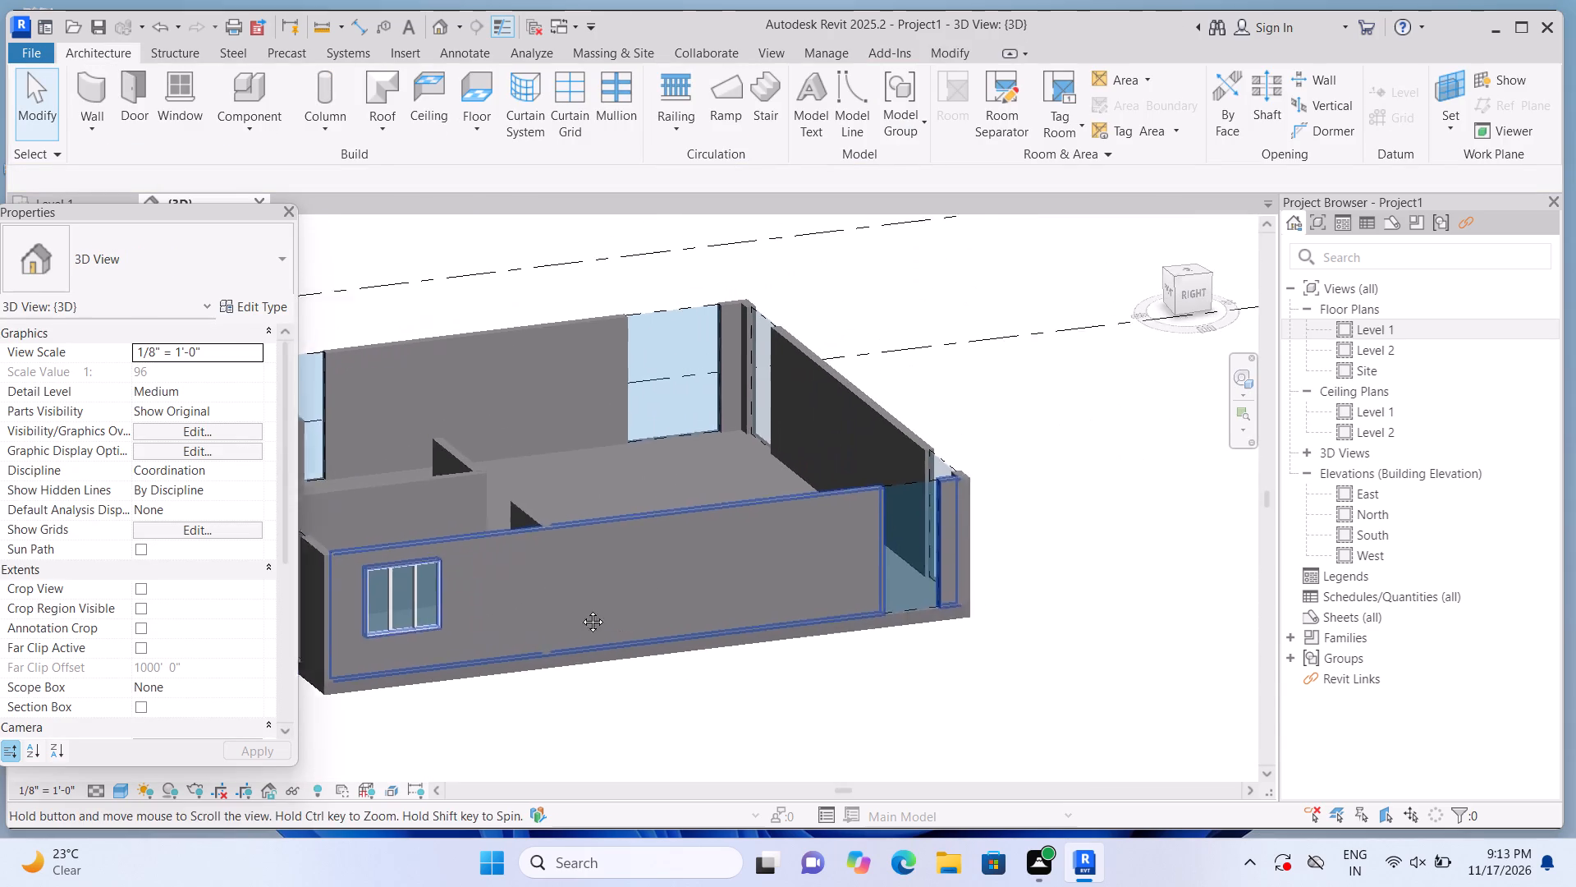
{"action": "middle_click_drag", "start_coordinate": [580, 609], "coordinate": [585, 609]}
{"action": "scroll", "coordinate": [657, 623], "scroll_direction": "up", "scroll_amount": 3}
{"action": "scroll", "coordinate": [976, 592], "scroll_direction": "up", "scroll_amount": 4}
{"action": "left_click", "coordinate": [962, 572]}
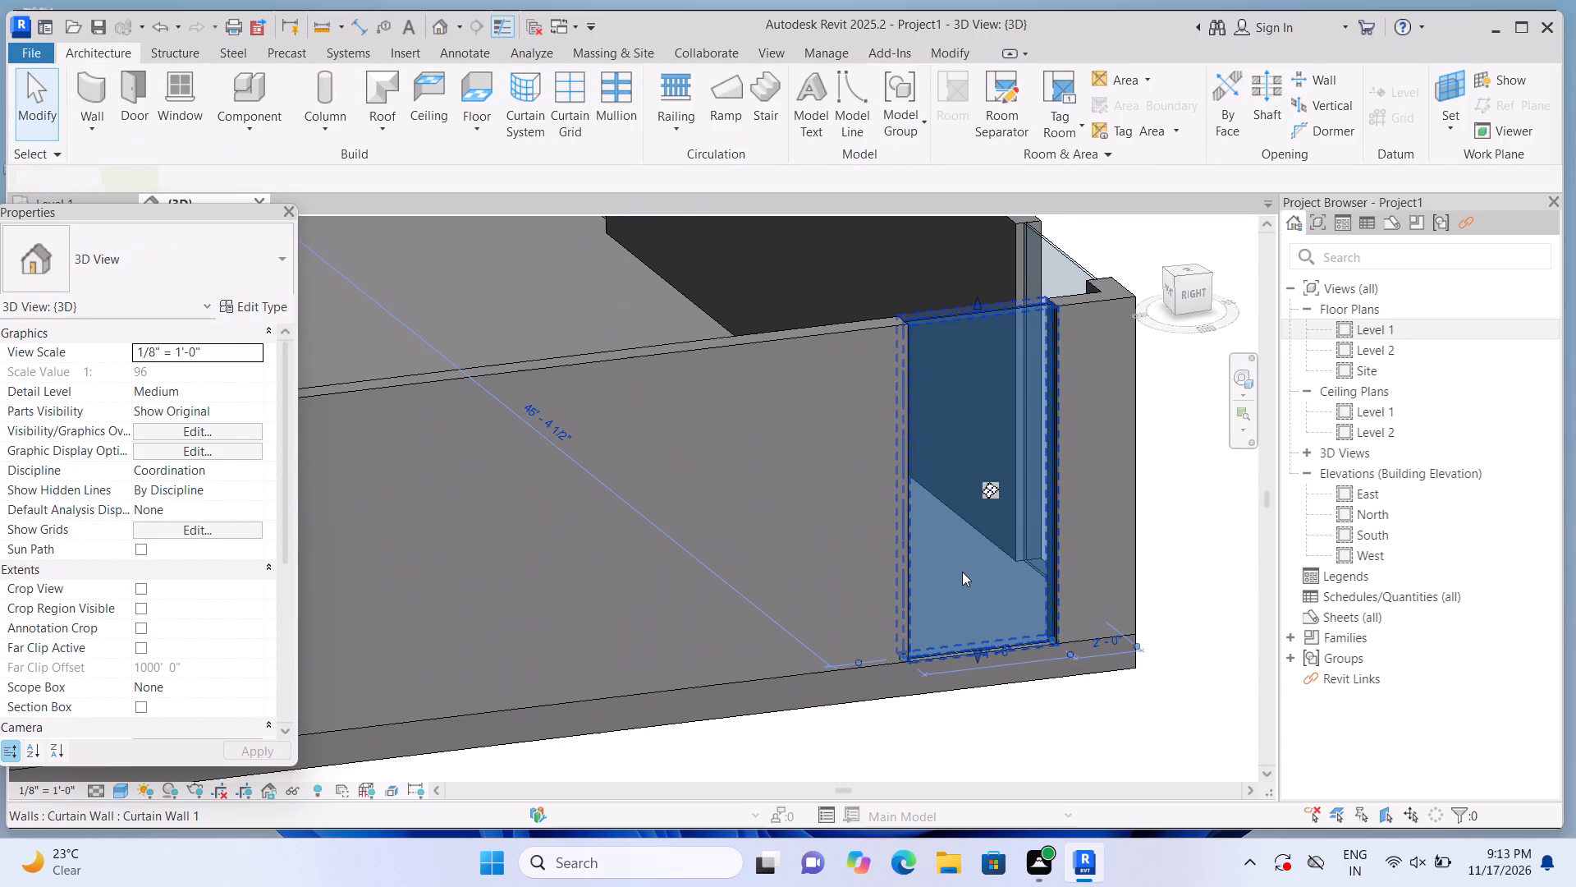
{"action": "scroll", "coordinate": [962, 572], "scroll_direction": "down", "scroll_amount": 9}
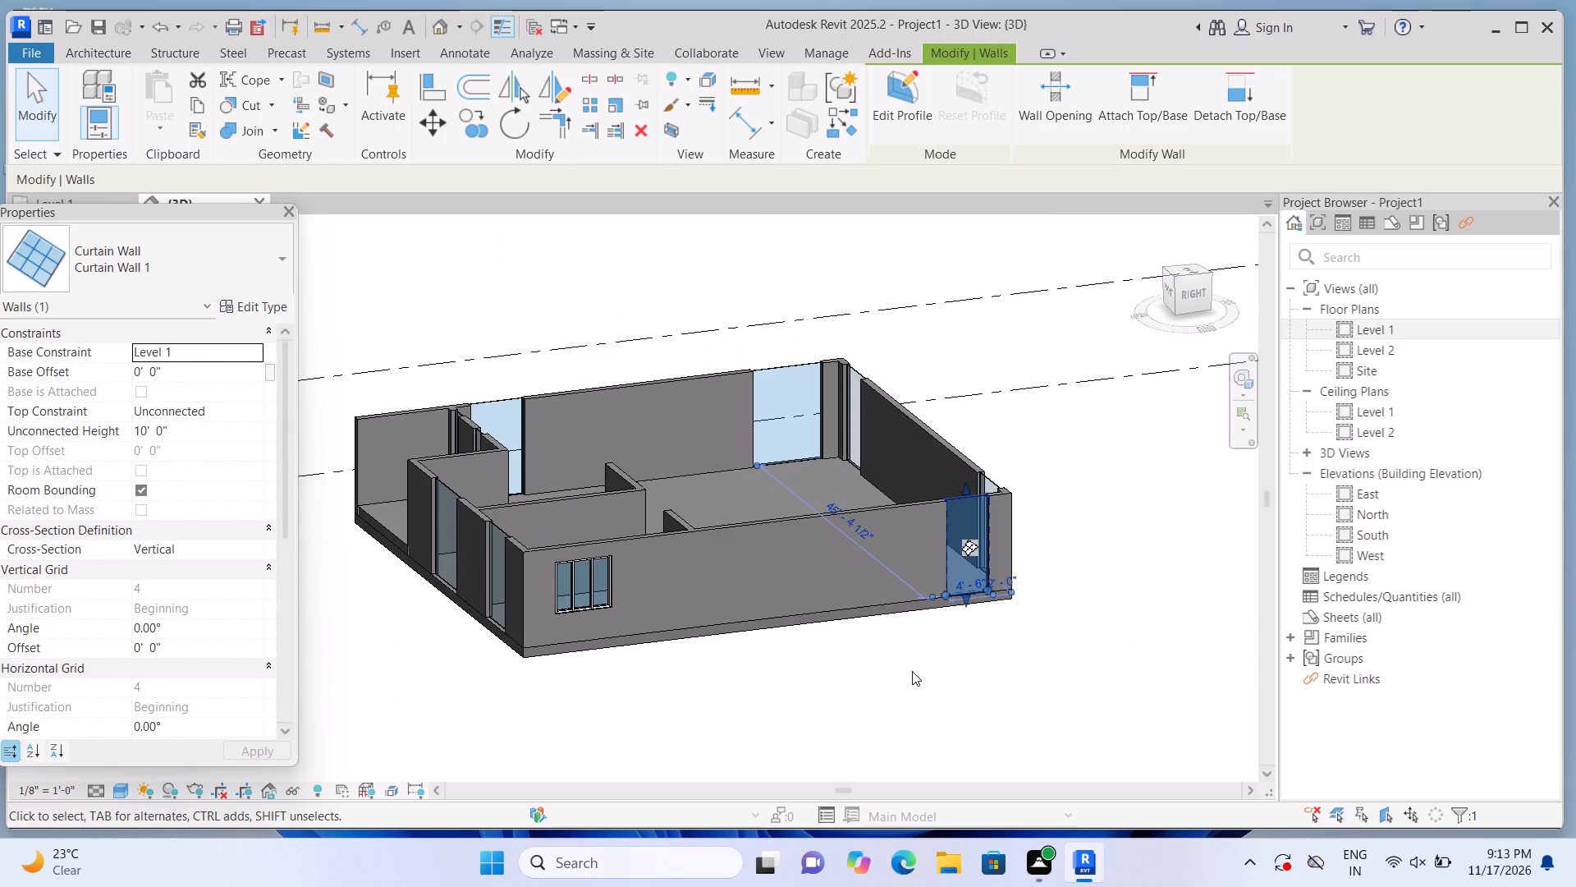
{"action": "key", "text": "Escape"}
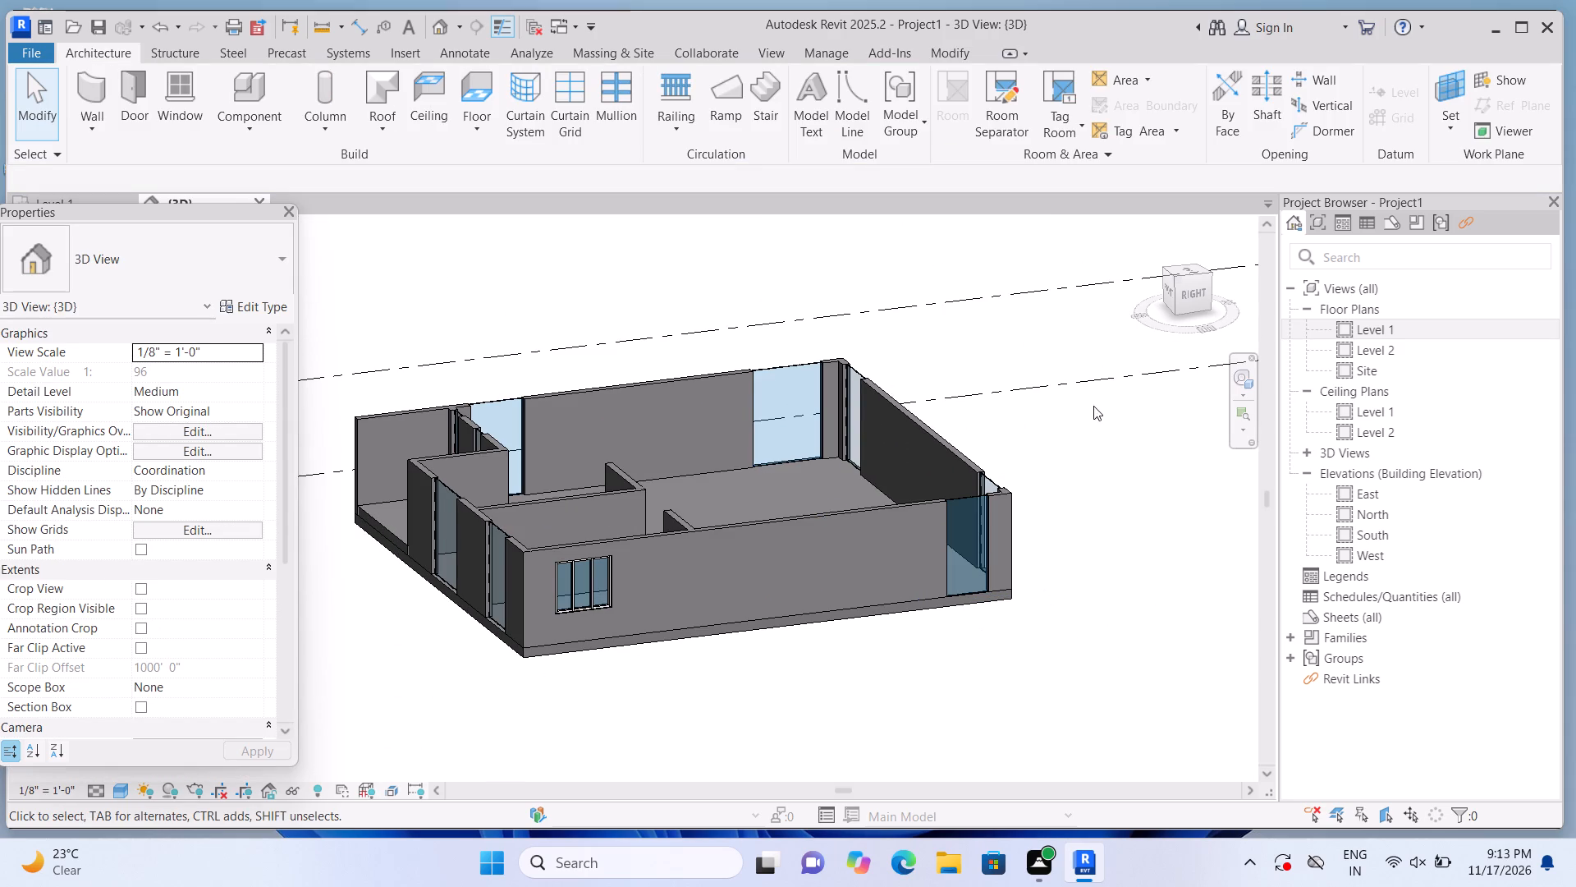
{"action": "double_click", "coordinate": [1339, 330]}
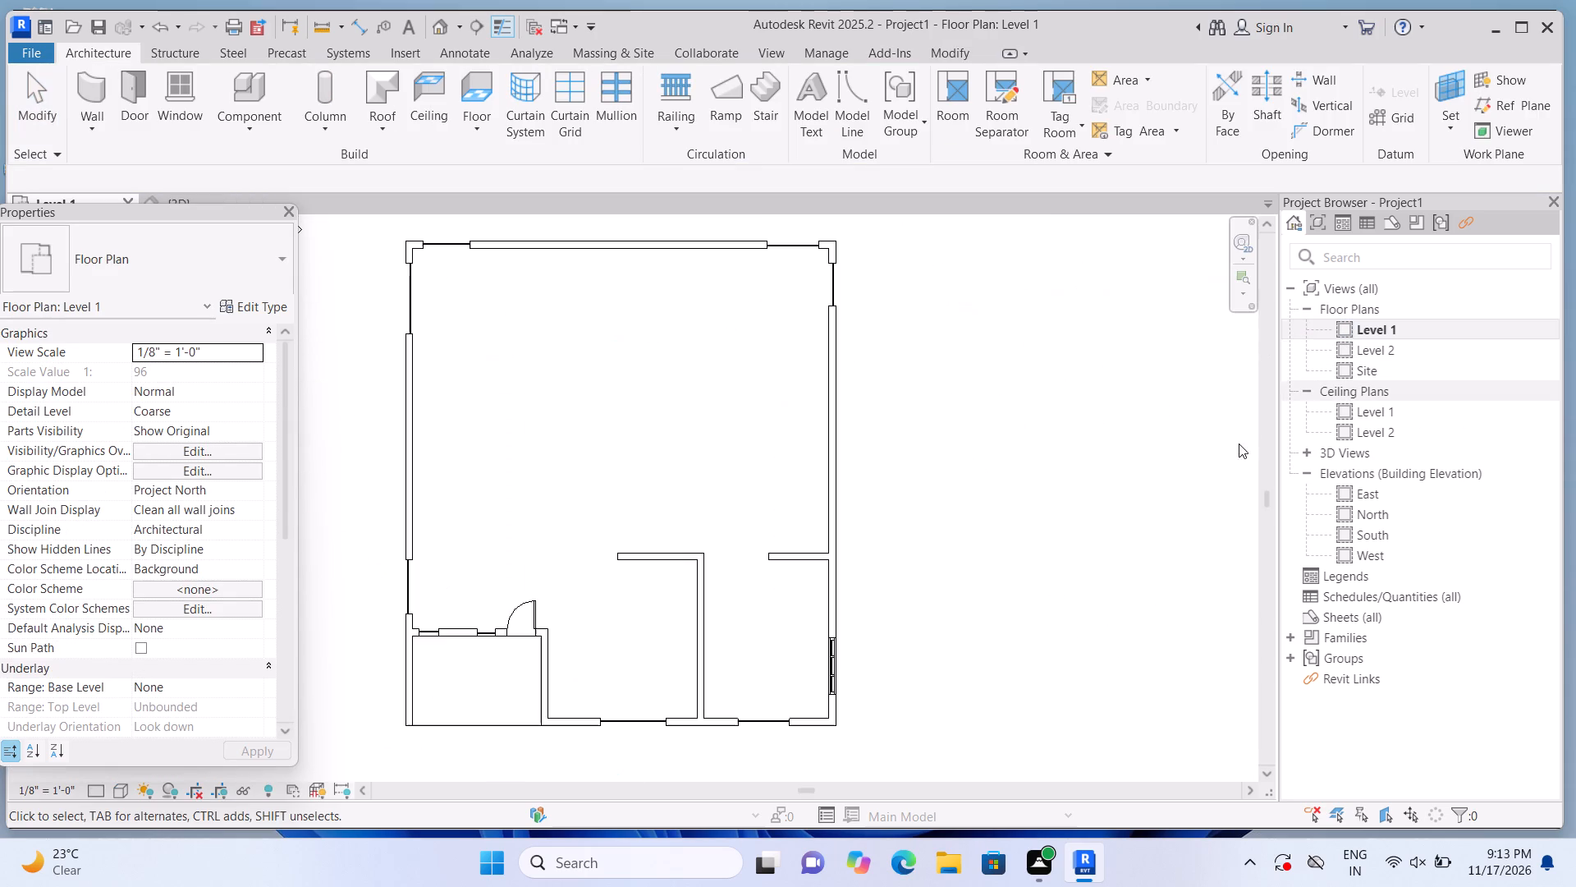
{"action": "left_click", "coordinate": [841, 278]}
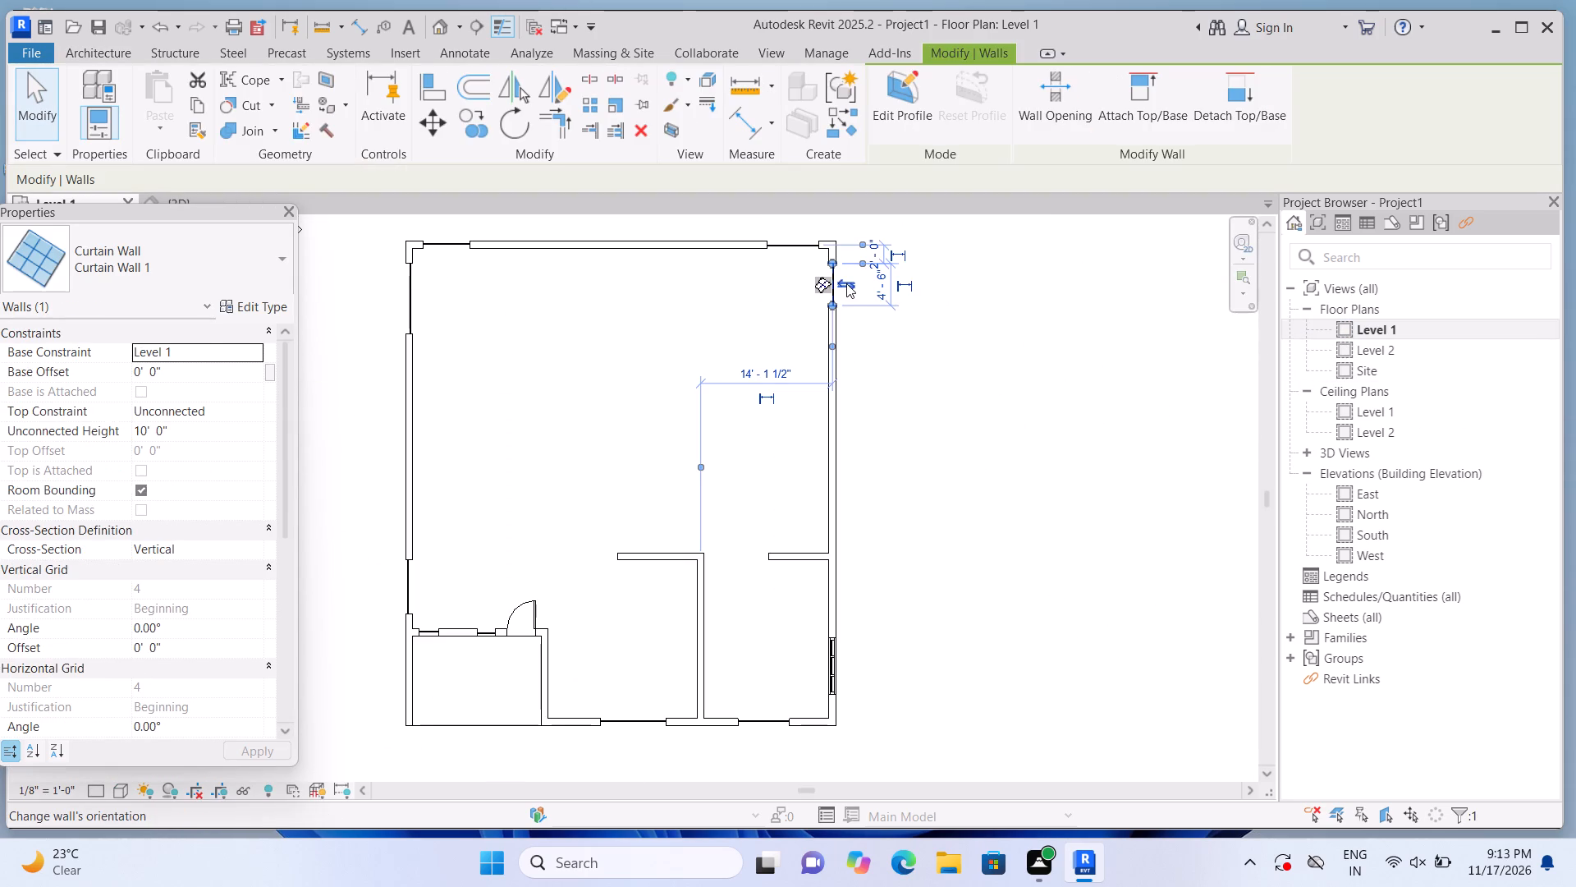
{"action": "key", "text": "Delete"}
Draw a 5' 0" long Curtain Wall 1 along the east wall's centreline, starting 1' 0" from the north-east corner.
{"action": "left_click", "coordinate": [85, 90]}
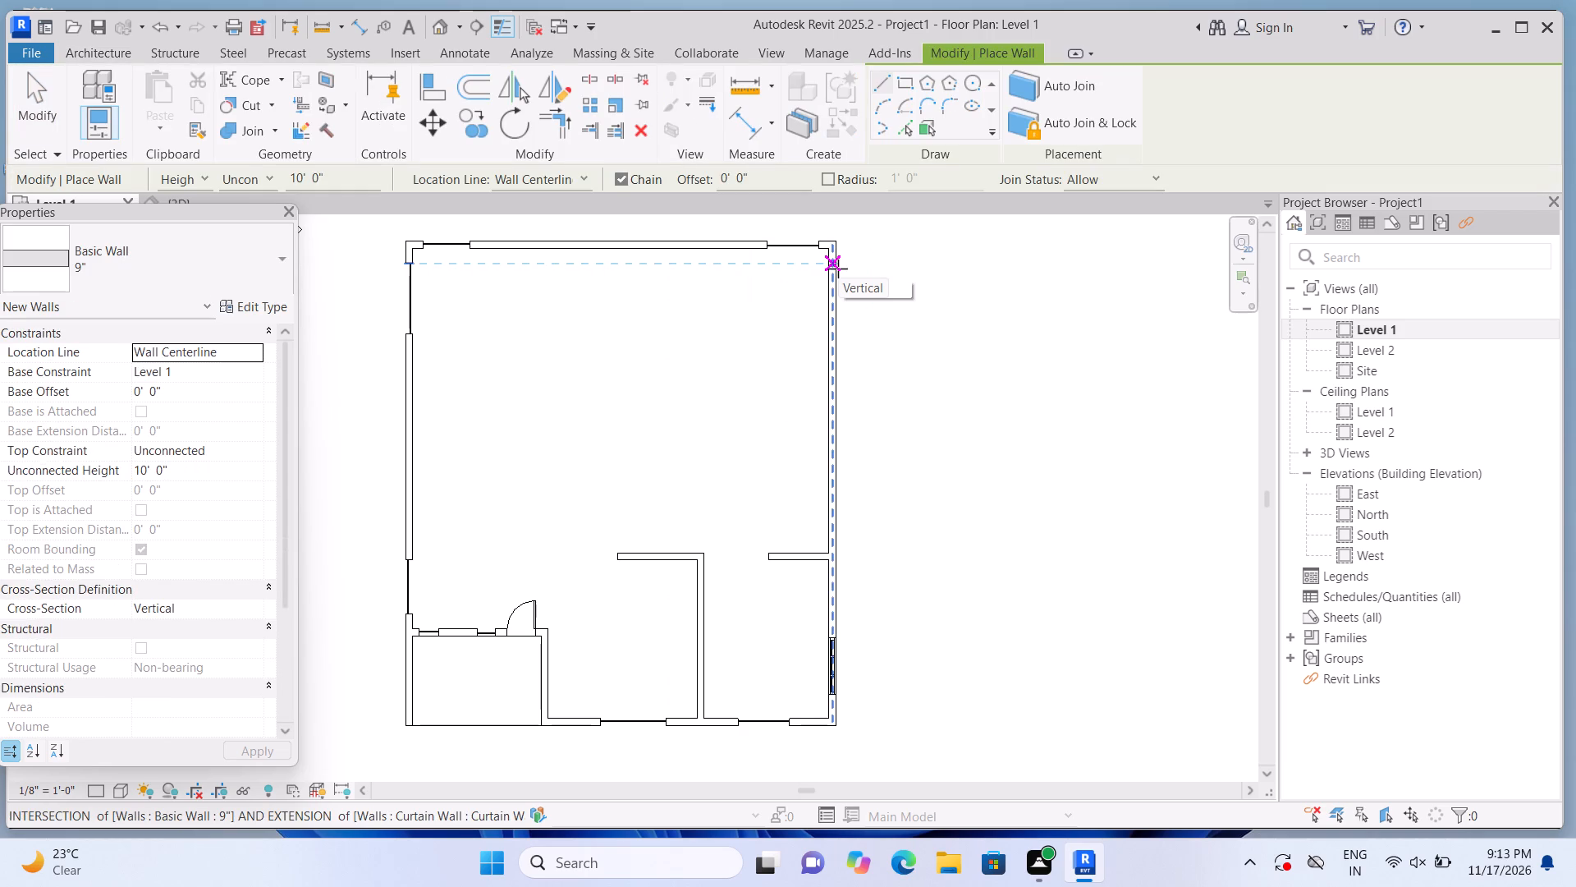
{"action": "left_click", "coordinate": [112, 48]}
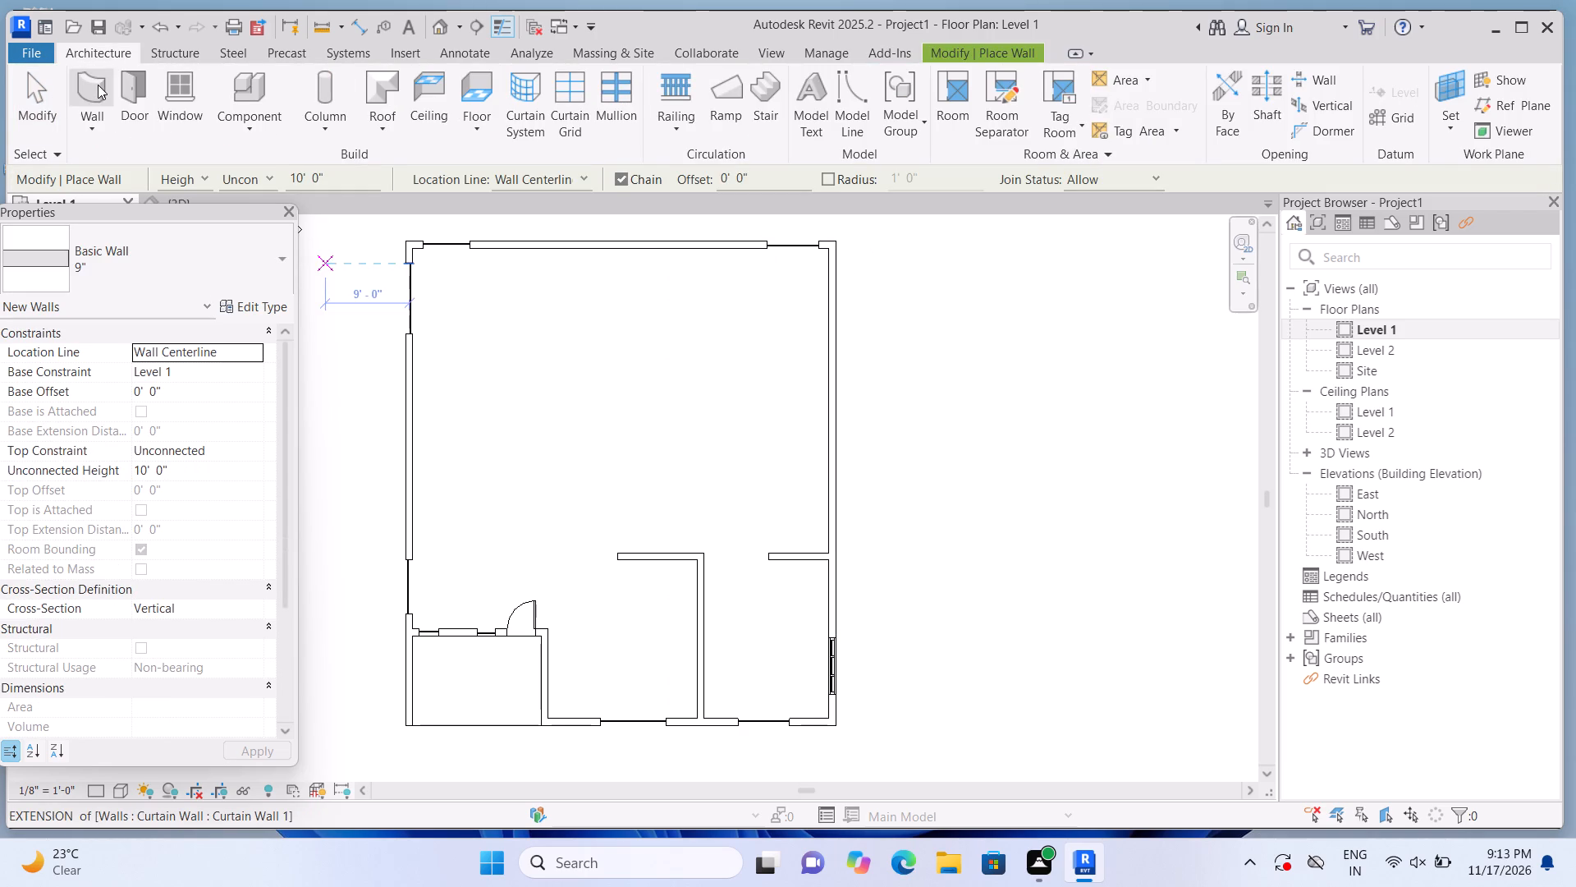
{"action": "left_click", "coordinate": [98, 85]}
{"action": "left_click", "coordinate": [251, 256]}
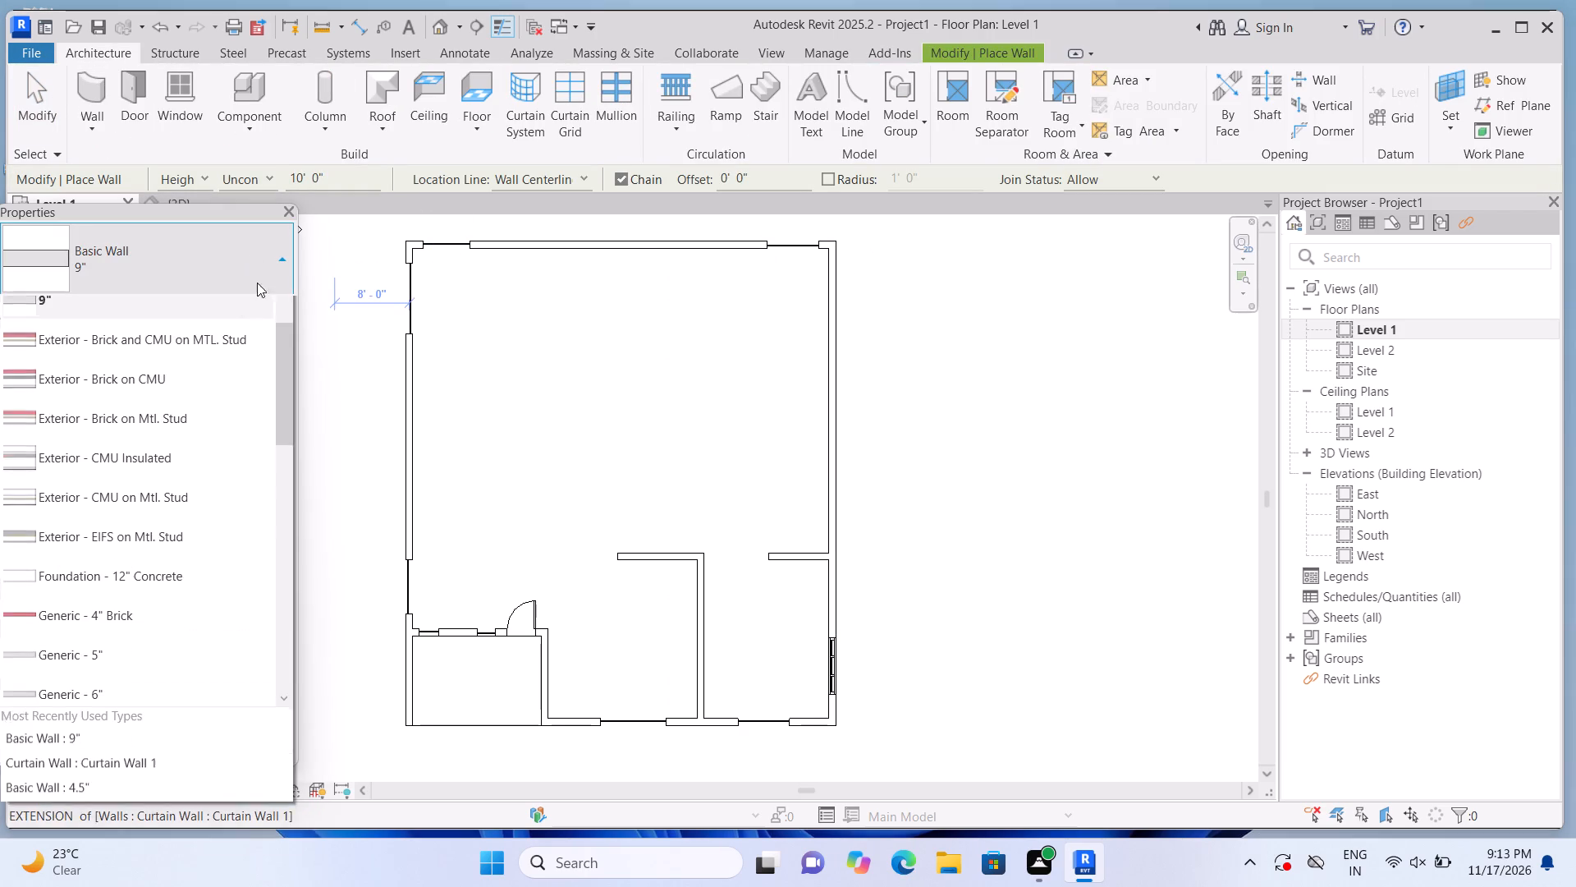
{"action": "scroll", "coordinate": [209, 503], "scroll_direction": "down", "scroll_amount": 11}
{"action": "left_click", "coordinate": [213, 562]}
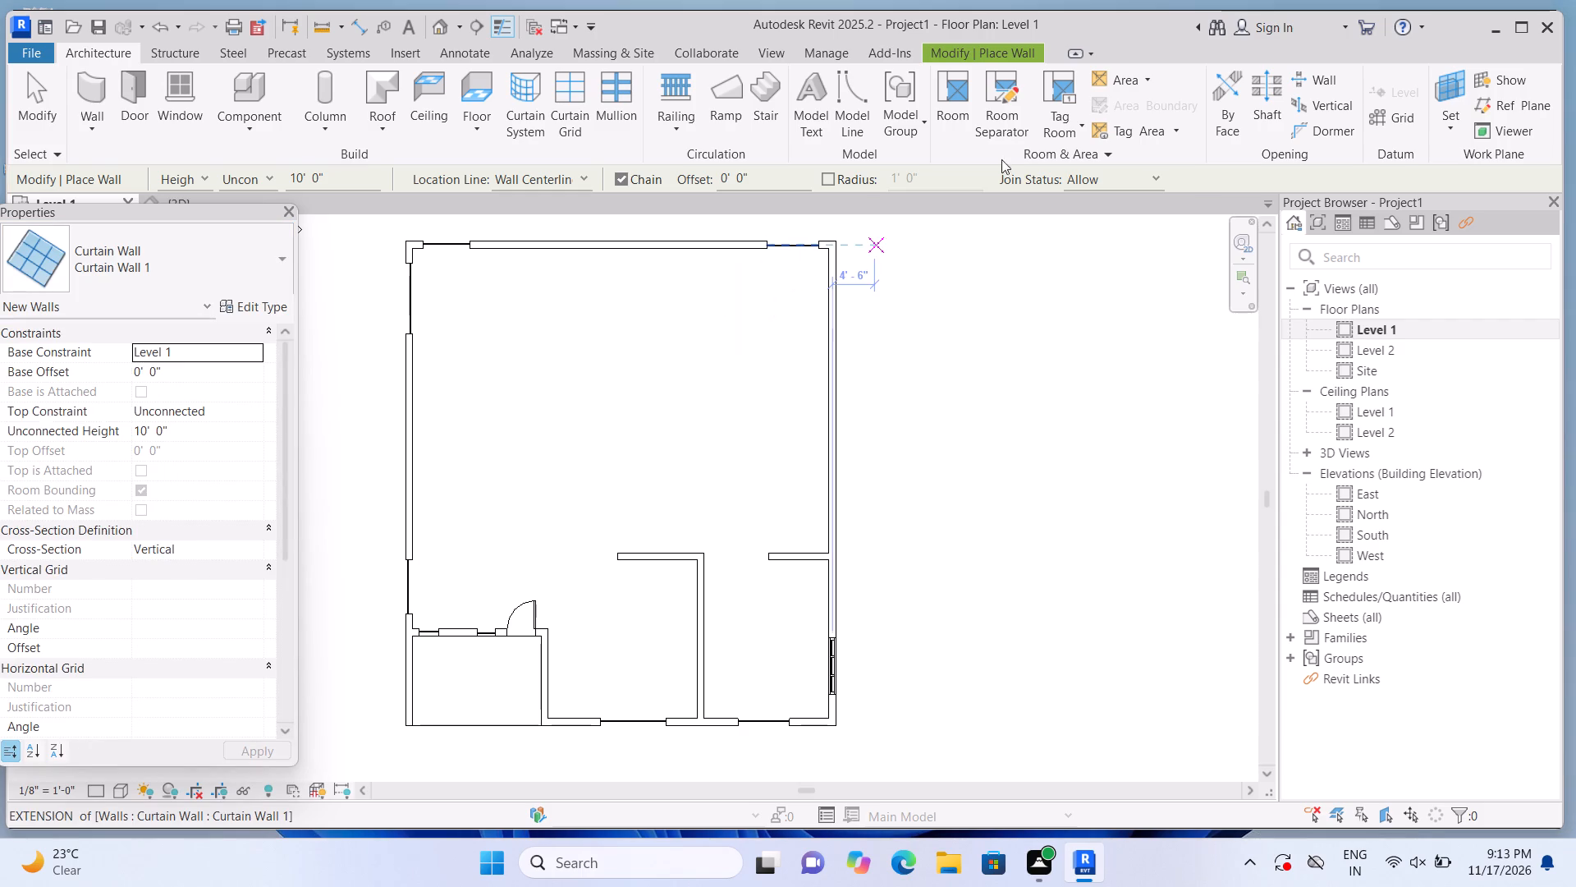
{"action": "scroll", "coordinate": [753, 286], "scroll_direction": "up", "scroll_amount": 1}
{"action": "scroll", "coordinate": [841, 260], "scroll_direction": "up", "scroll_amount": 5}
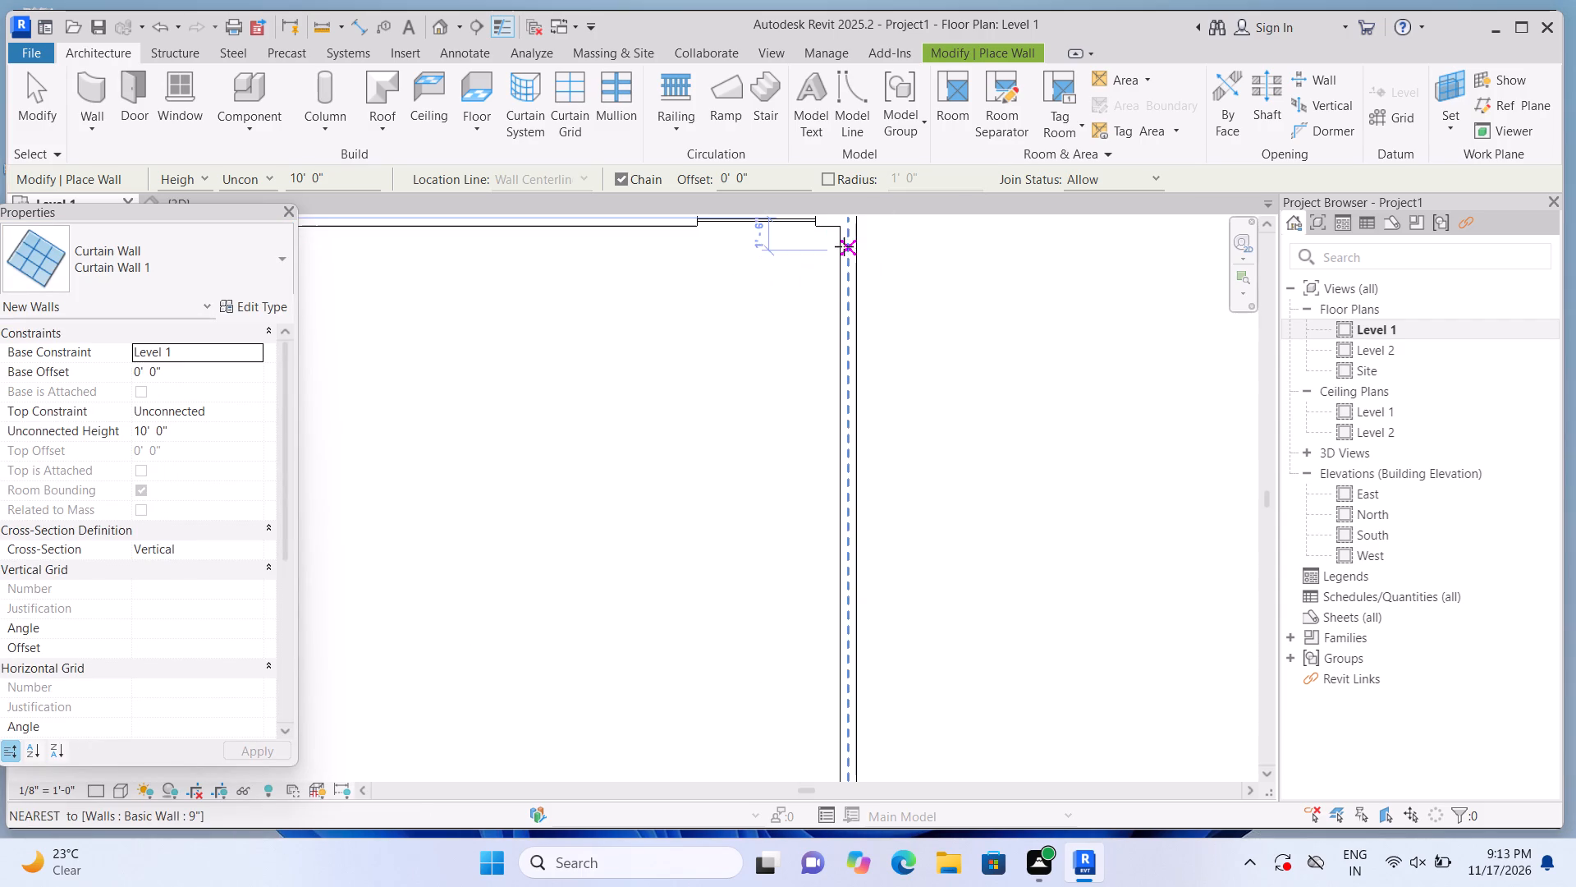
{"action": "left_click", "coordinate": [845, 240]}
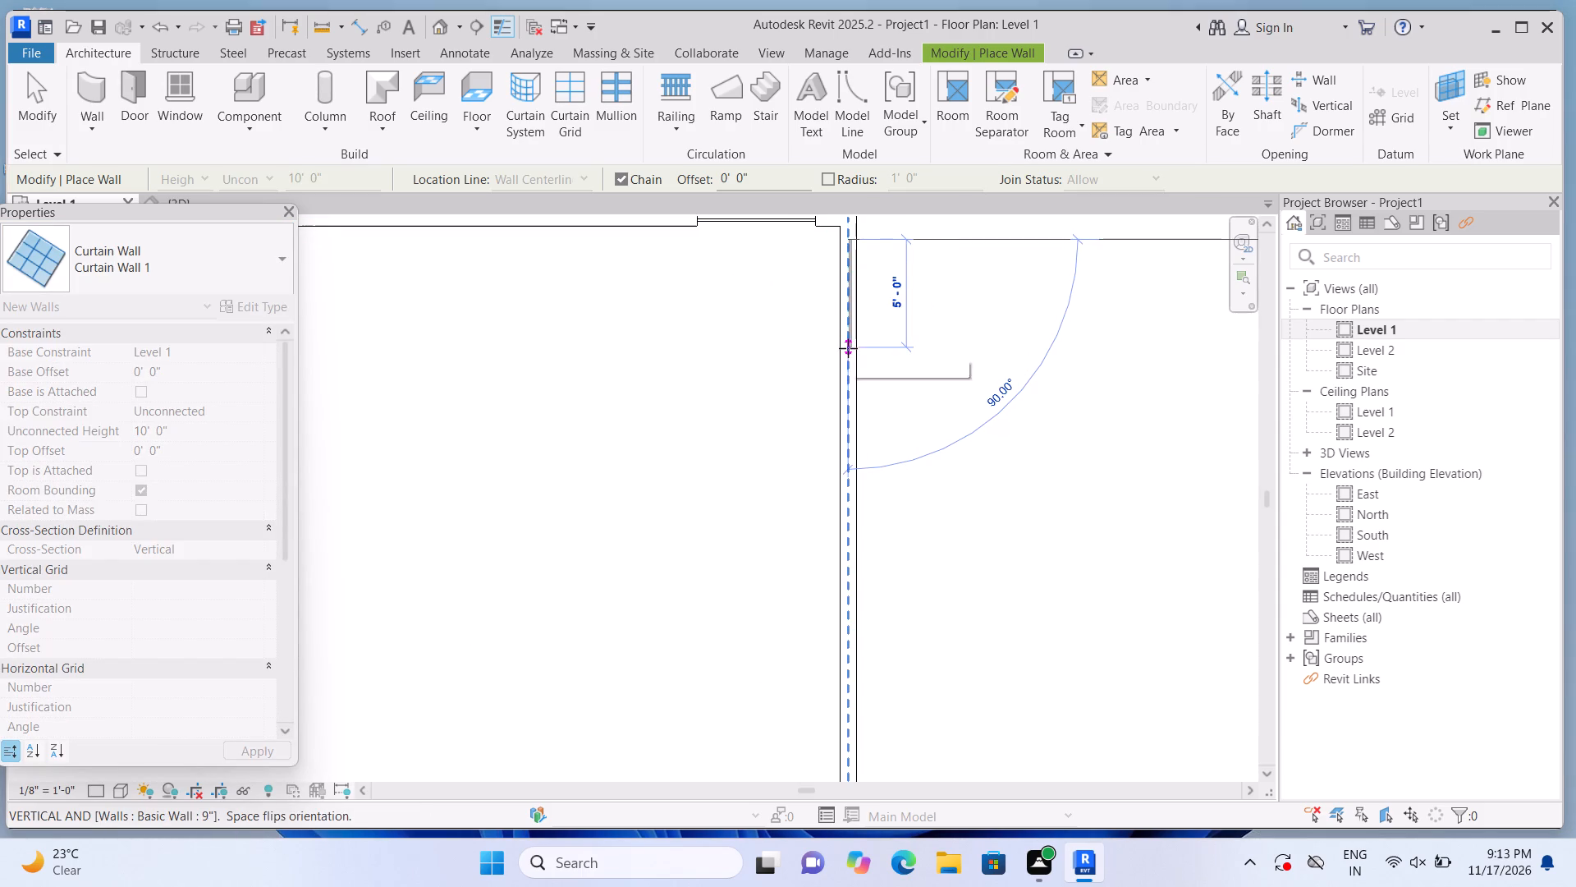
{"action": "left_click", "coordinate": [848, 348]}
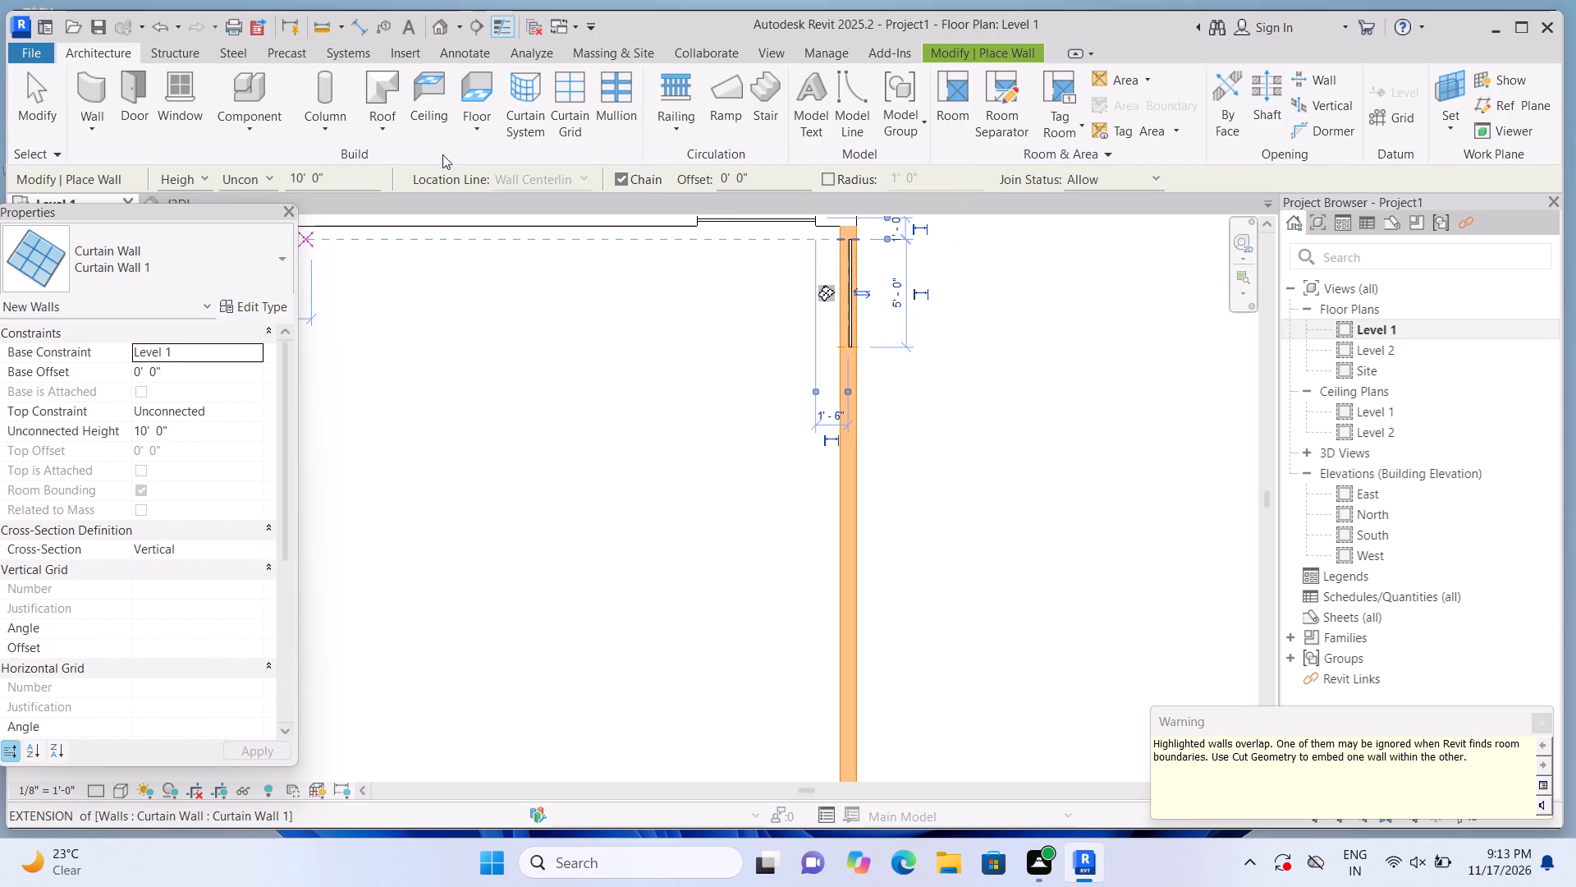
Embed the new 5' 0" curtain wall by cutting the 9" east wall around it, and check it in 3D.
{"action": "left_click", "coordinate": [837, 126]}
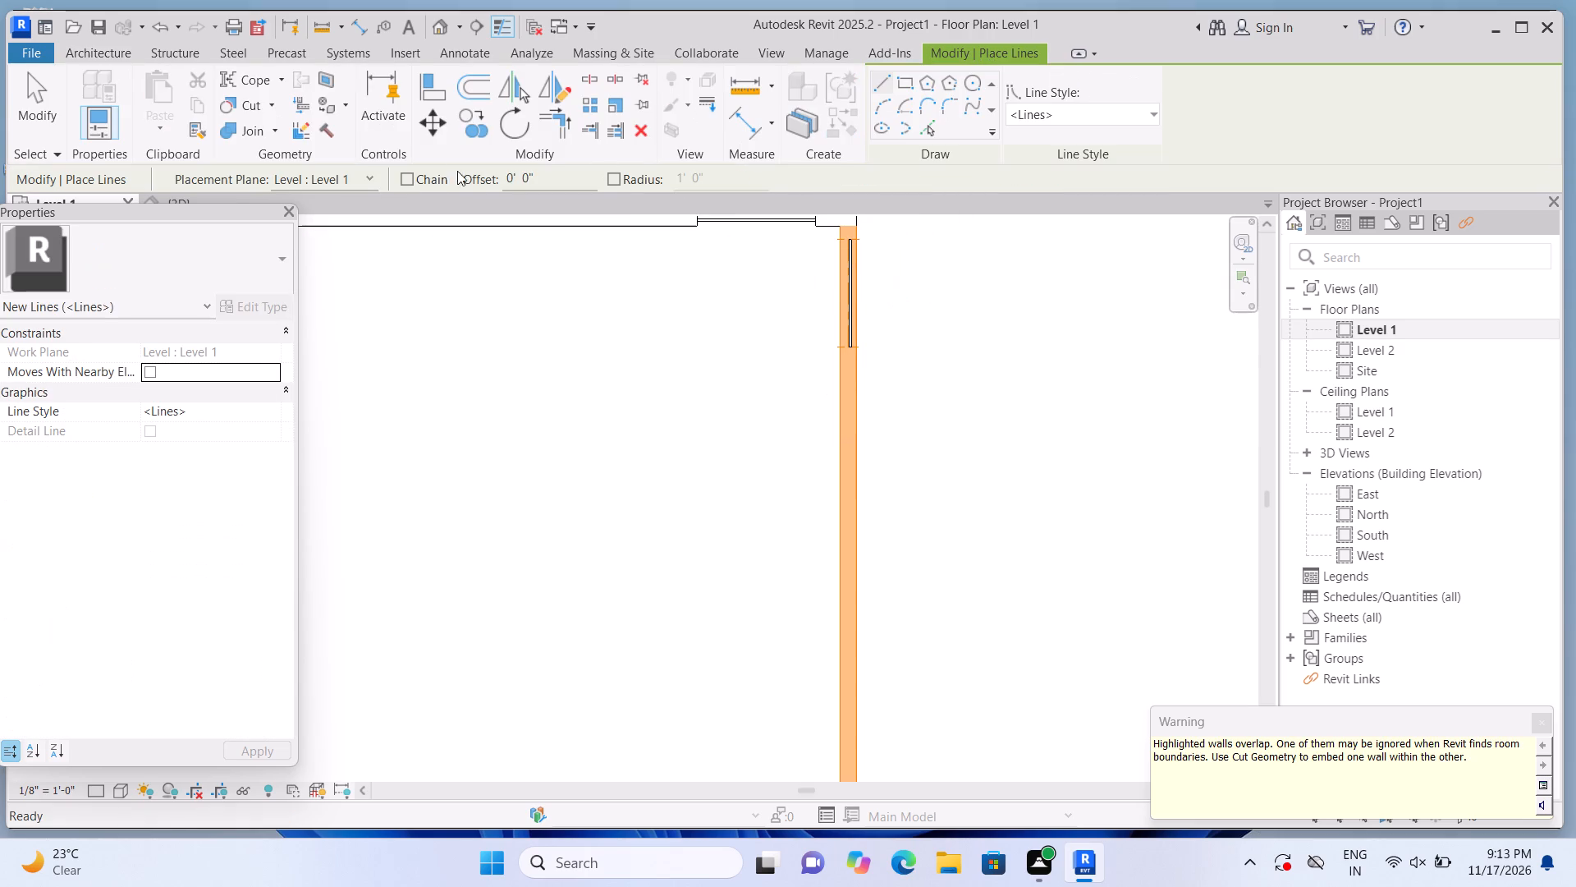
{"action": "left_click", "coordinate": [270, 101]}
{"action": "left_click", "coordinate": [274, 133]}
{"action": "left_click", "coordinate": [855, 384]}
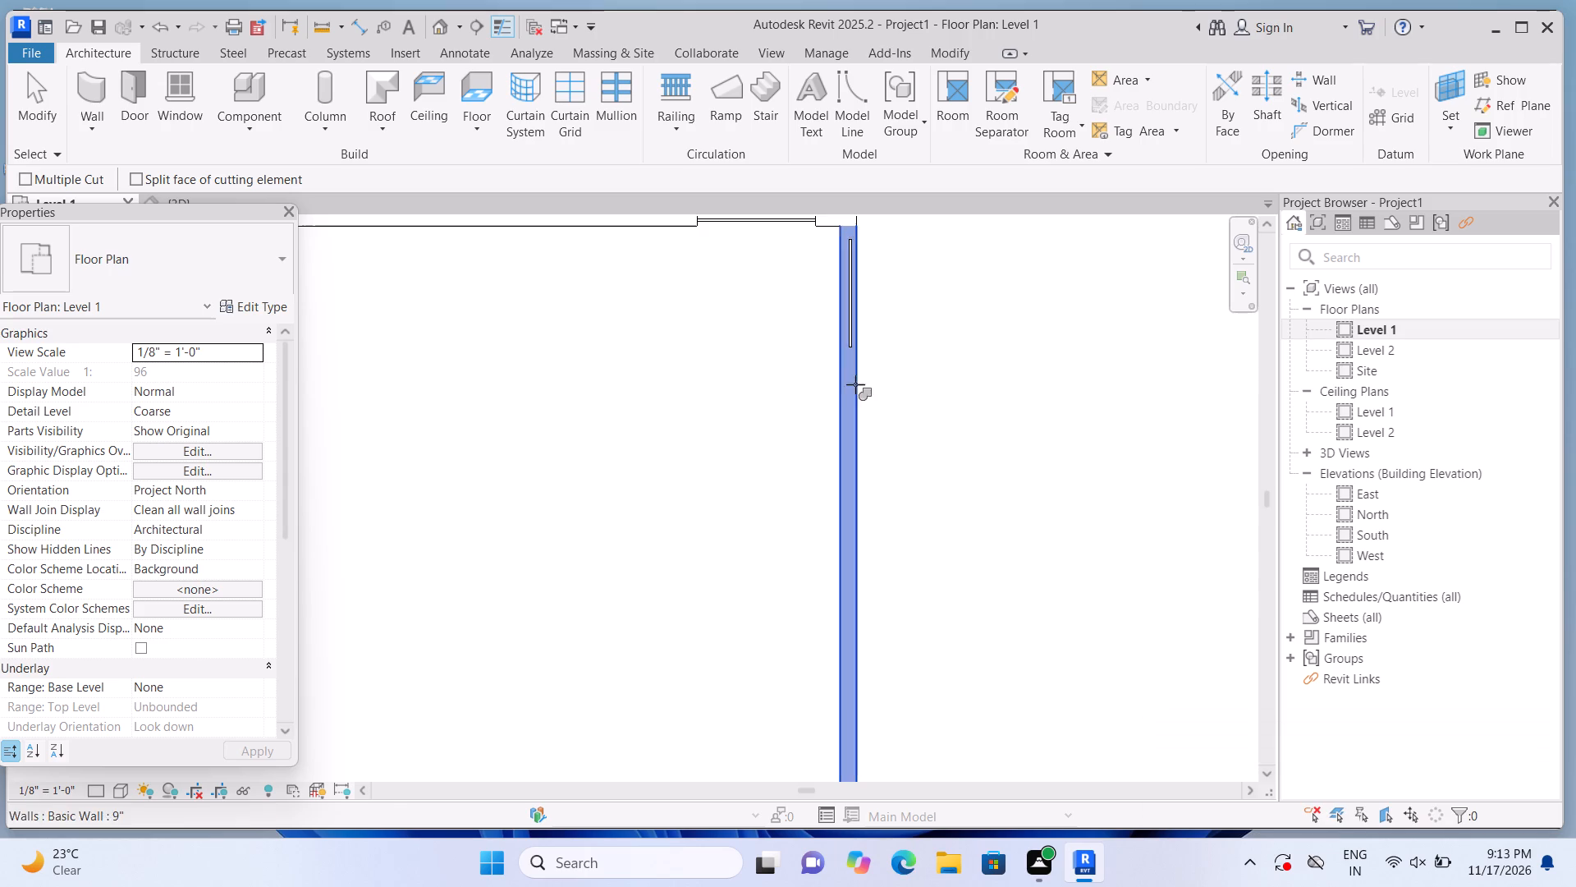
{"action": "left_click", "coordinate": [848, 310]}
{"action": "scroll", "coordinate": [845, 315], "scroll_direction": "down", "scroll_amount": 5}
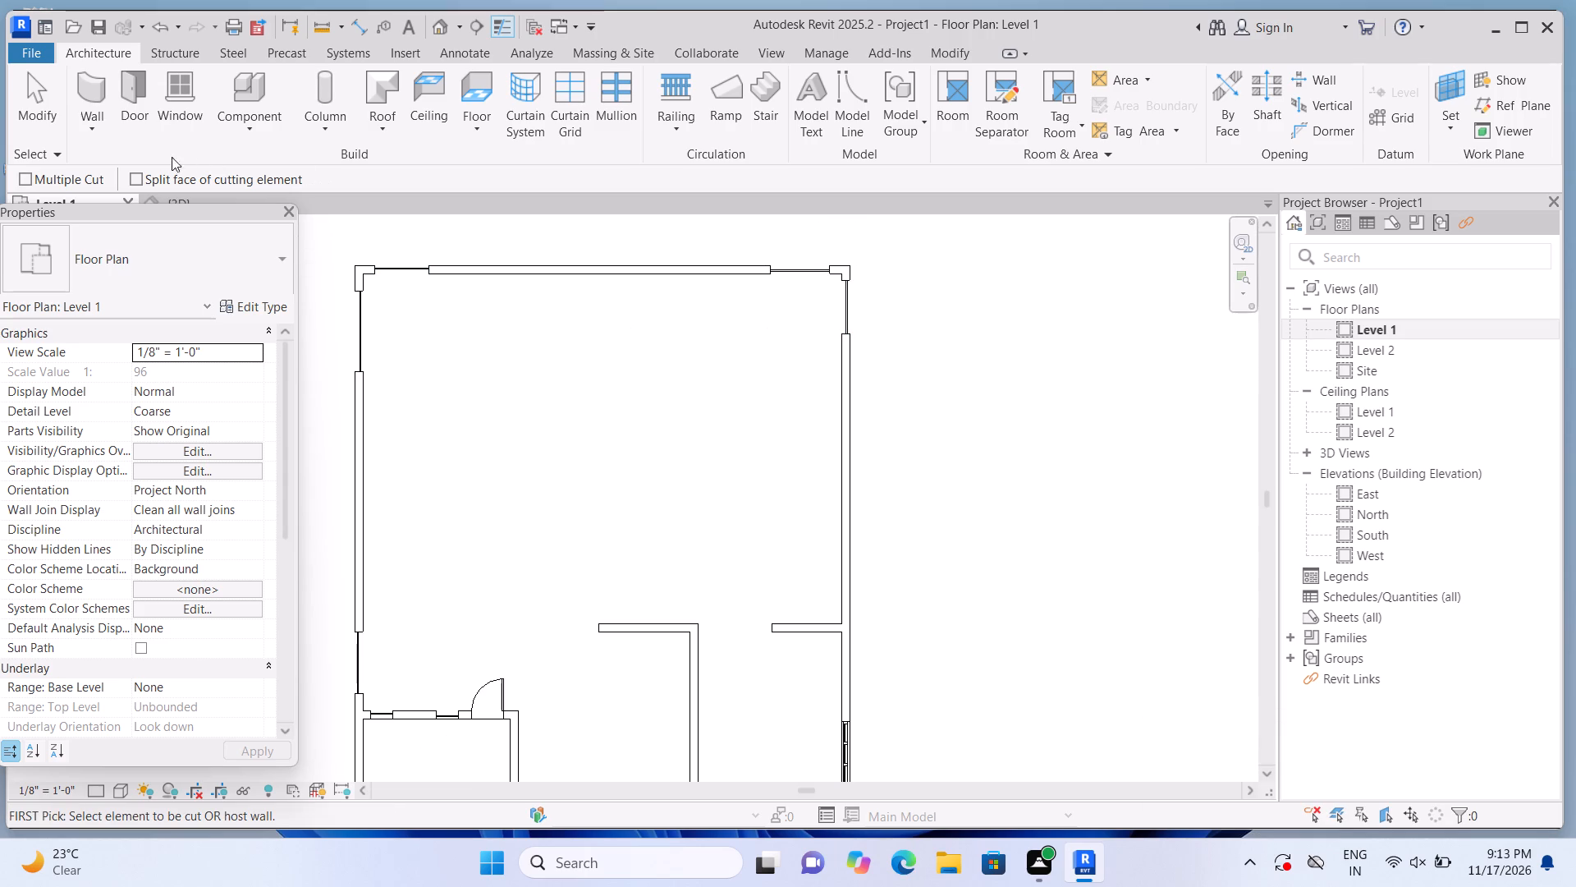
{"action": "left_click", "coordinate": [438, 28]}
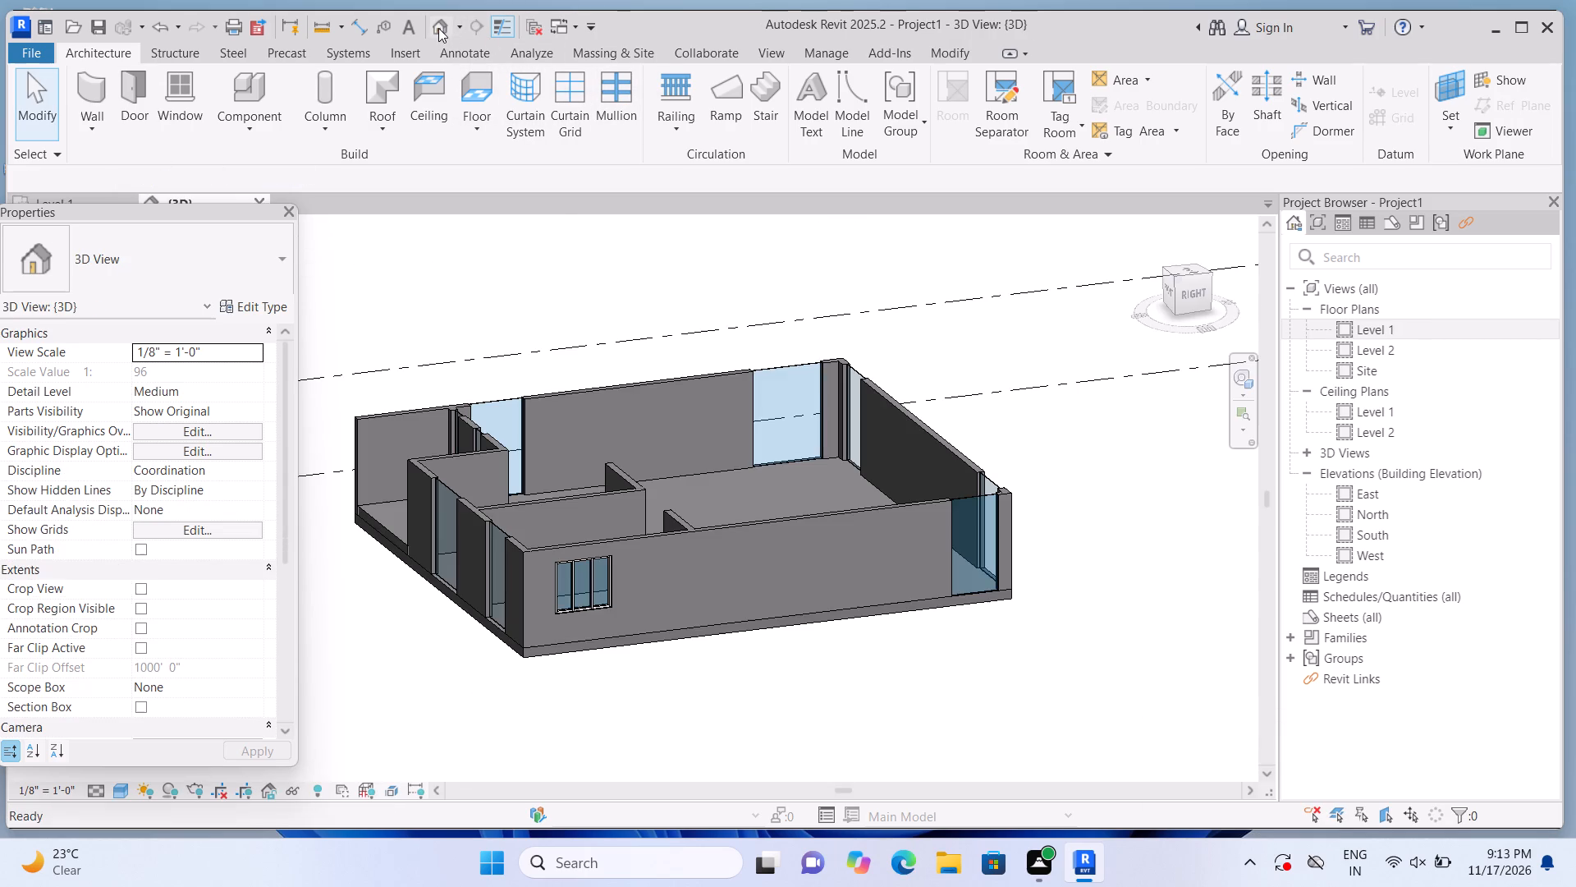
{"action": "scroll", "coordinate": [1015, 578], "scroll_direction": "up", "scroll_amount": 7}
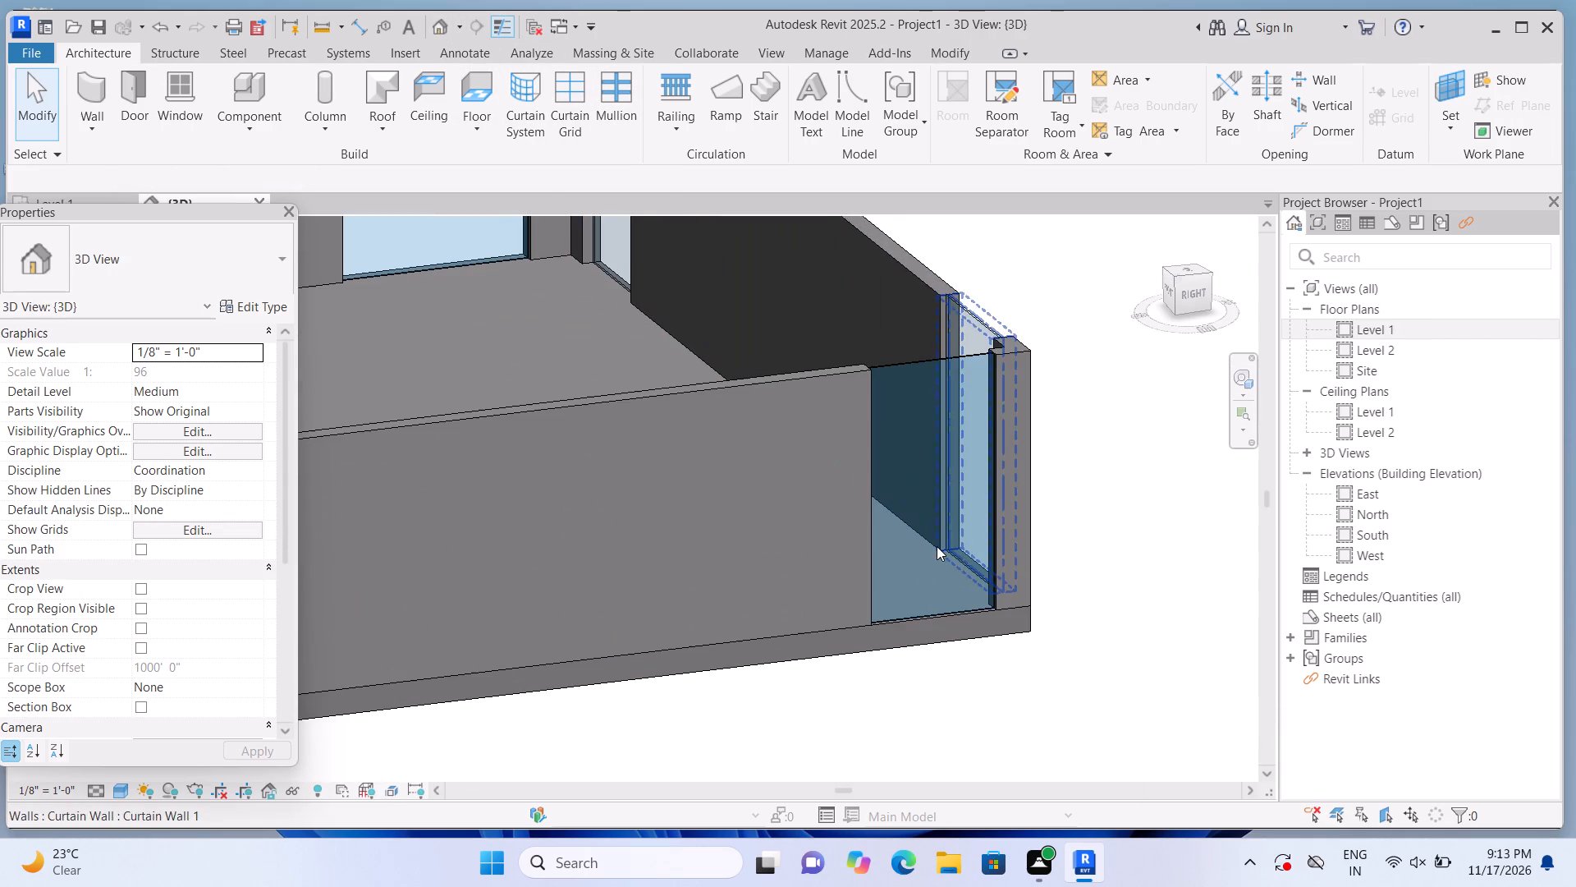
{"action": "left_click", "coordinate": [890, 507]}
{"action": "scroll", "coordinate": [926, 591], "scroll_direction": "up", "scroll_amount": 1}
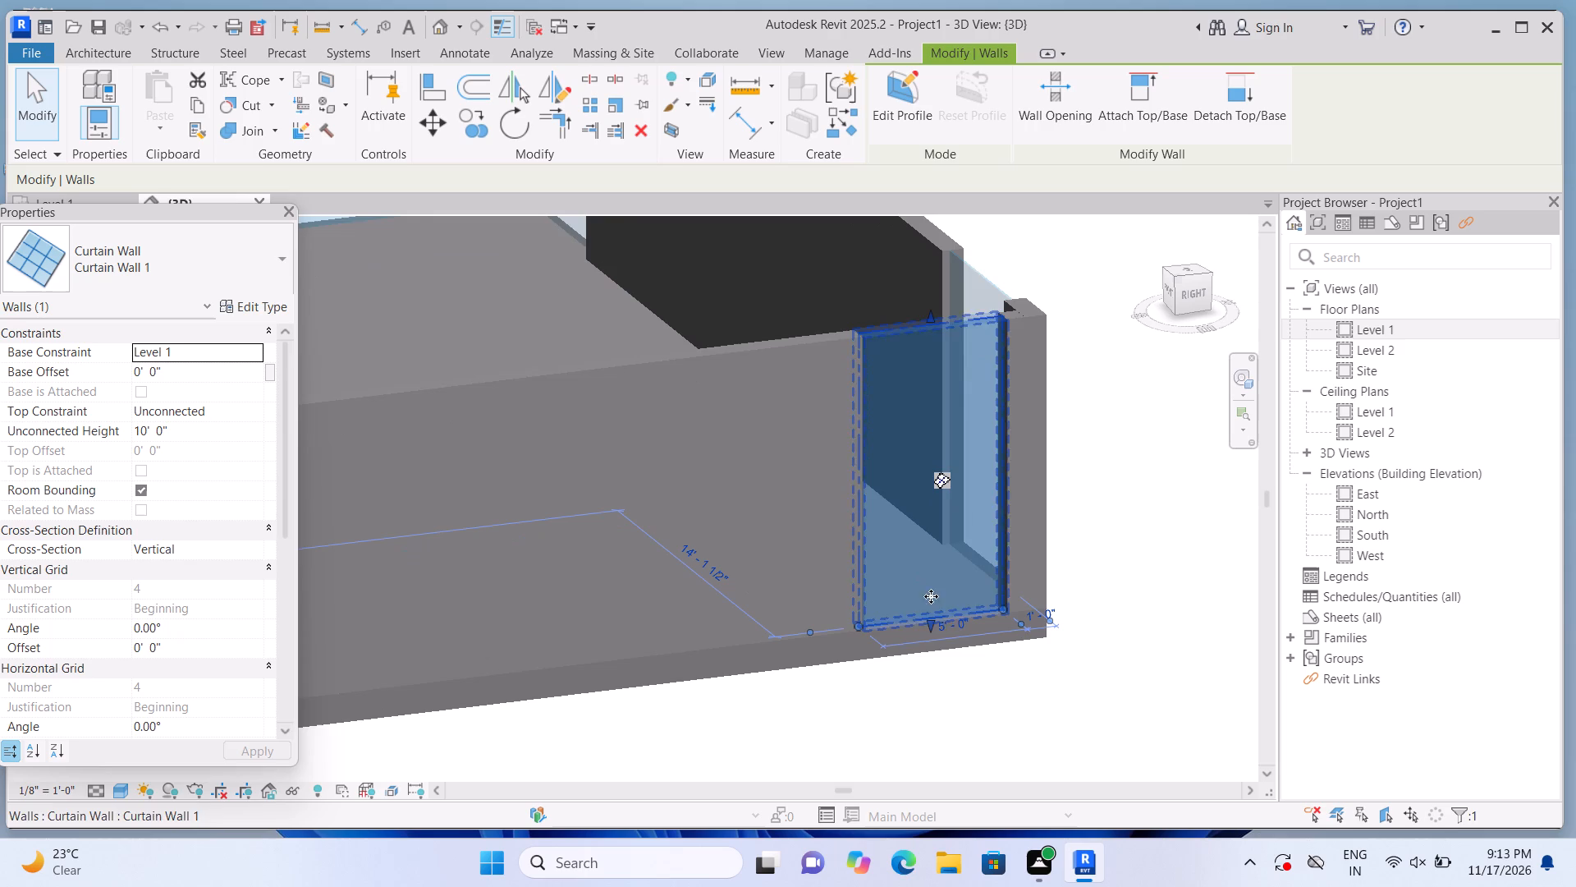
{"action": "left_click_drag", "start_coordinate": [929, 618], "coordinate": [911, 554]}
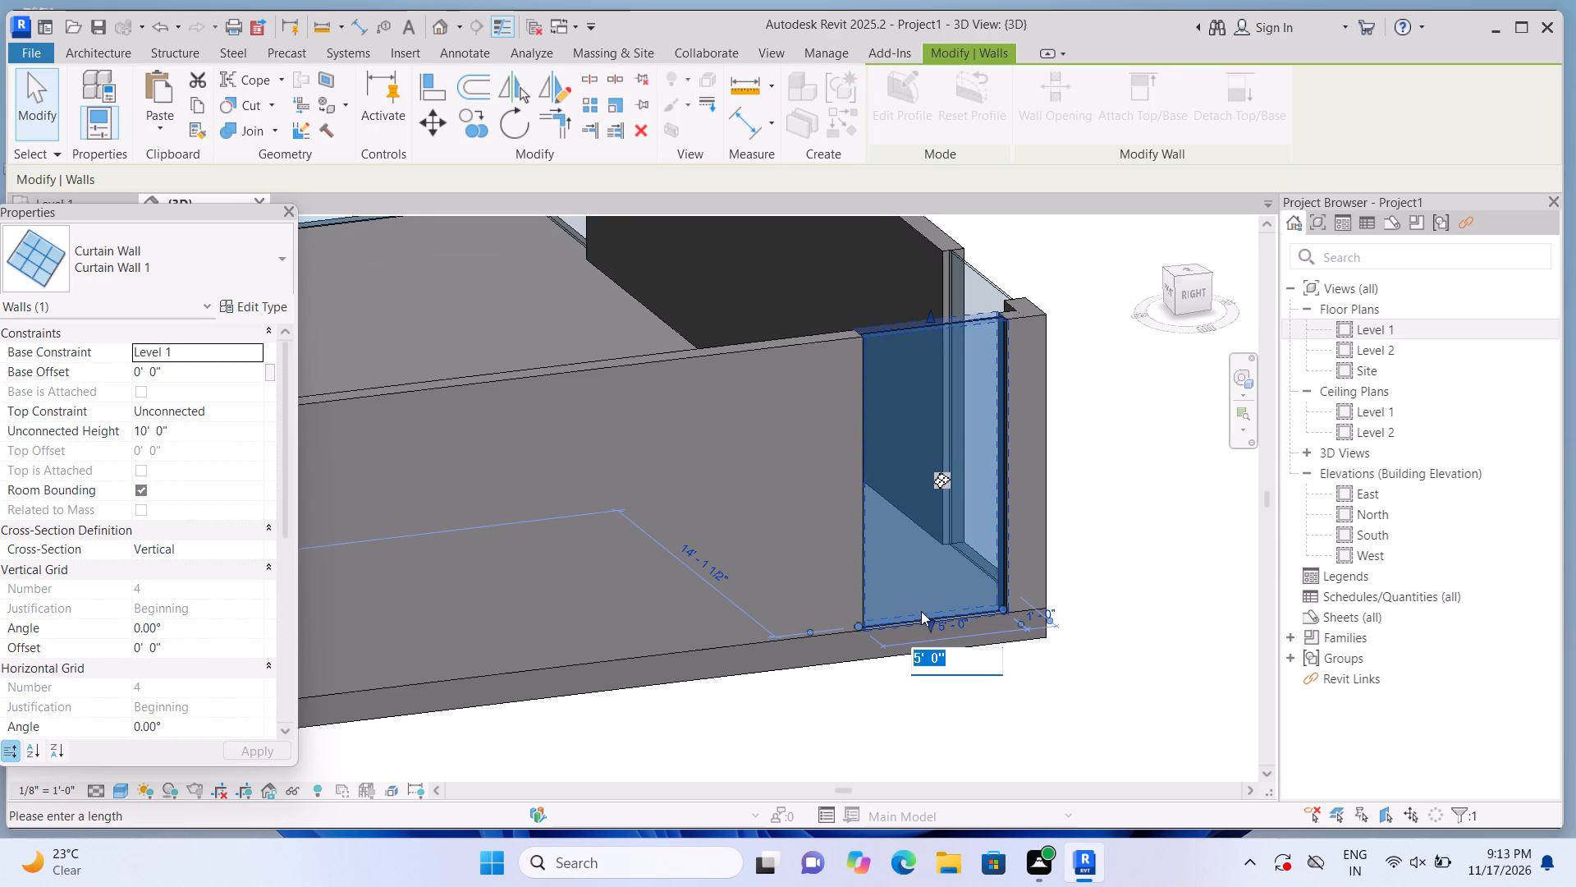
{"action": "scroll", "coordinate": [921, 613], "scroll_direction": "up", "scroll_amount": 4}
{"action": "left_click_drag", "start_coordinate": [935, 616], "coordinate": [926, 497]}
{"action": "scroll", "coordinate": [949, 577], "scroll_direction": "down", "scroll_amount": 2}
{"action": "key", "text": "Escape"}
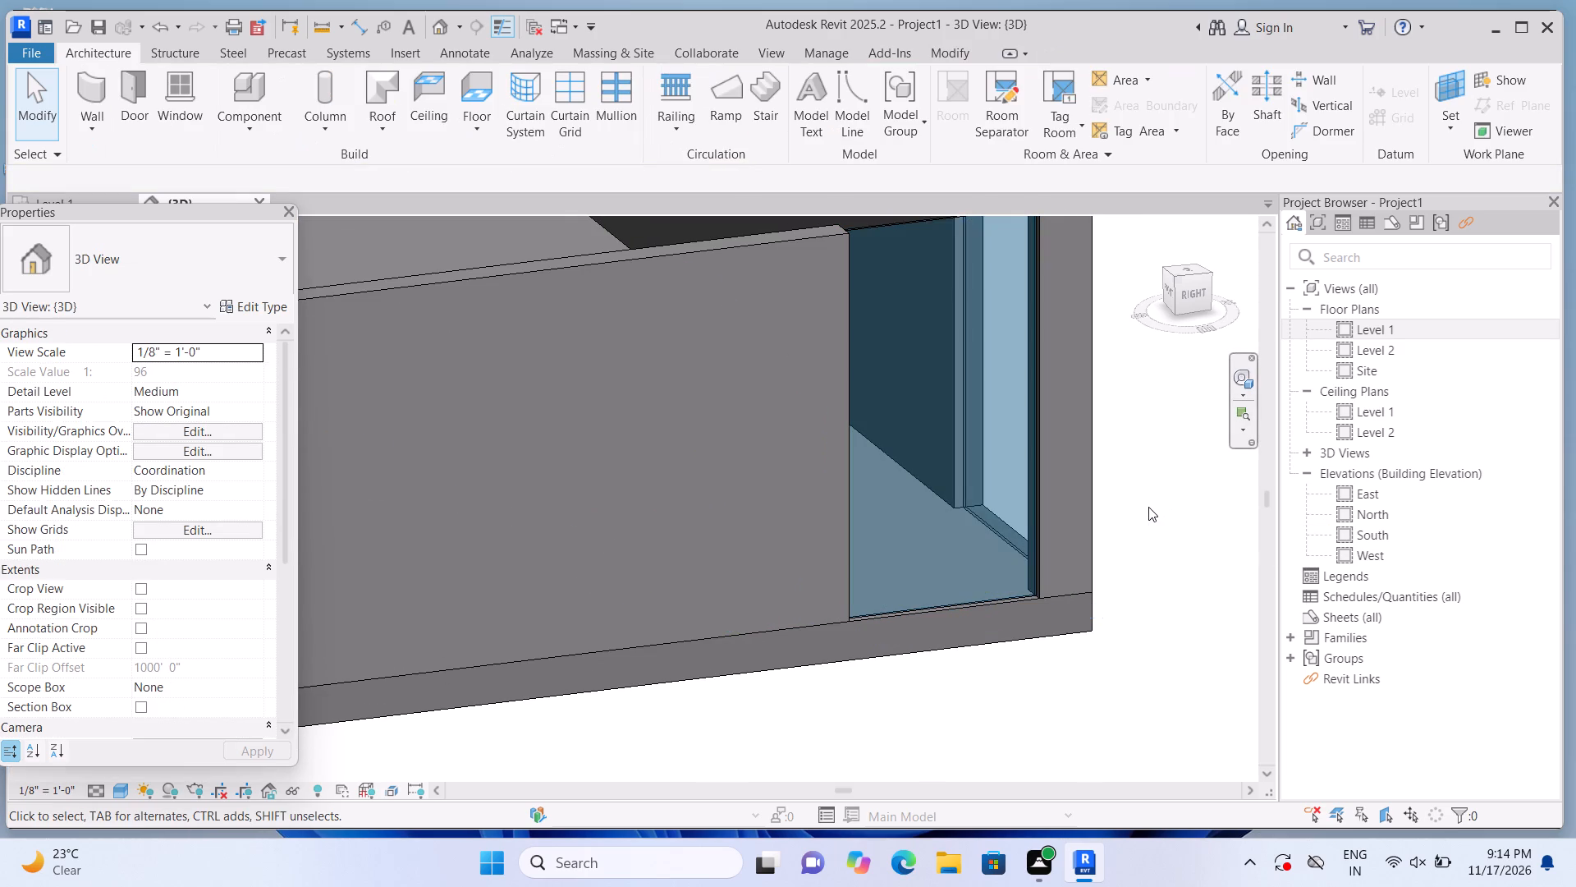
Reshape the east wall's 5' 0" wide curtain wall near the north-east corner to about 2' 7" base offset and 5' 9" height.
{"action": "left_click", "coordinate": [1015, 507]}
{"action": "scroll", "coordinate": [974, 589], "scroll_direction": "up", "scroll_amount": 4}
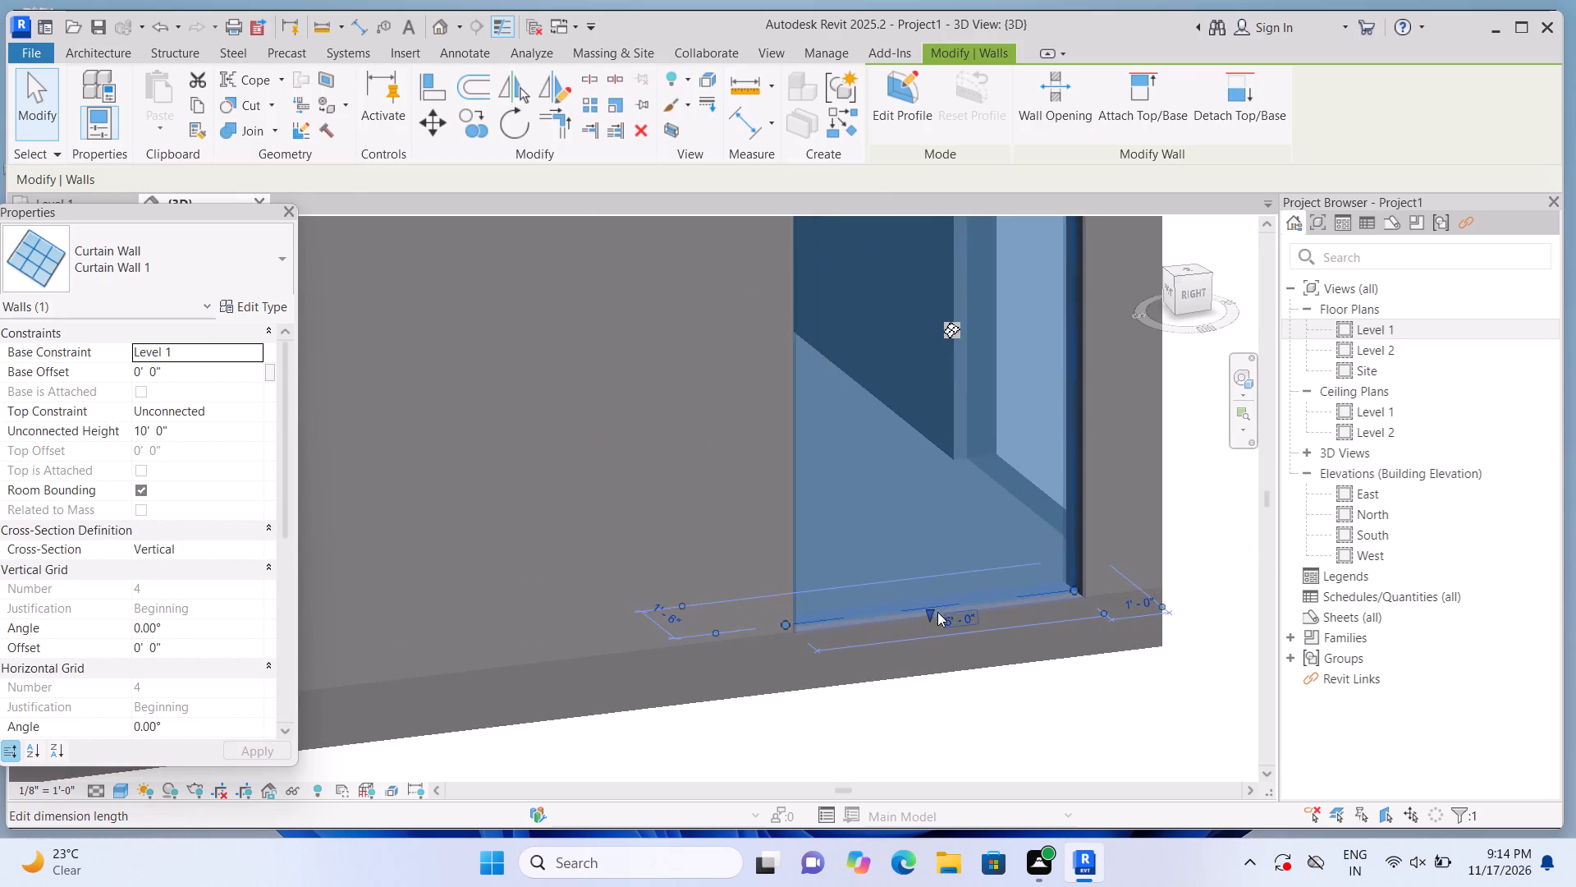
{"action": "scroll", "coordinate": [937, 612], "scroll_direction": "up", "scroll_amount": 3}
{"action": "left_click_drag", "start_coordinate": [926, 610], "coordinate": [905, 471]}
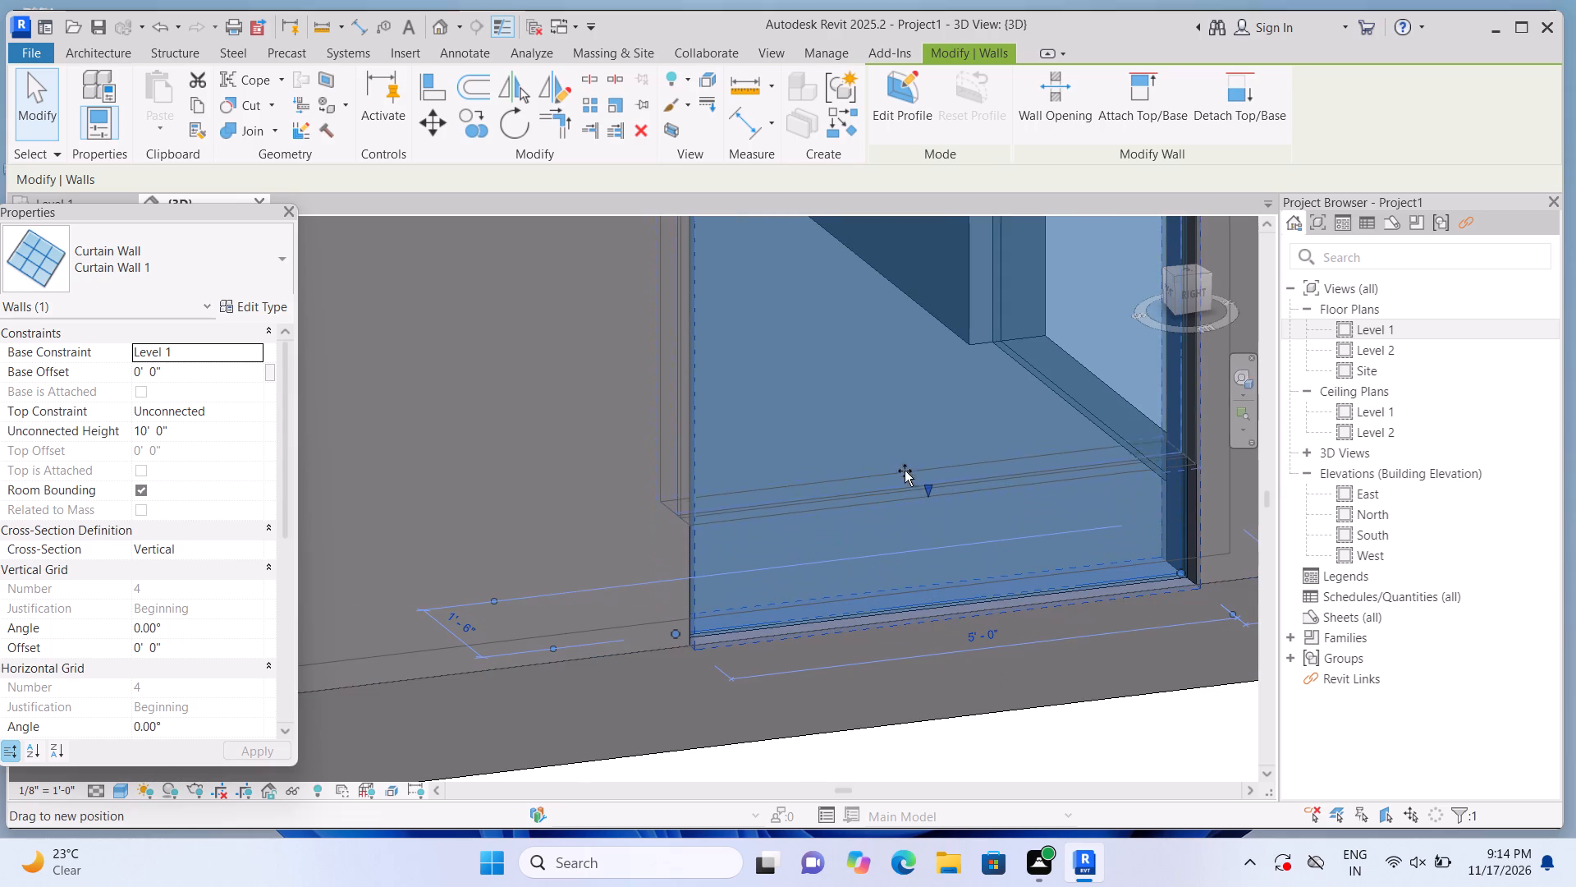
{"action": "left_click_drag", "start_coordinate": [905, 471], "coordinate": [864, 333]}
{"action": "scroll", "coordinate": [845, 357], "scroll_direction": "down", "scroll_amount": 2}
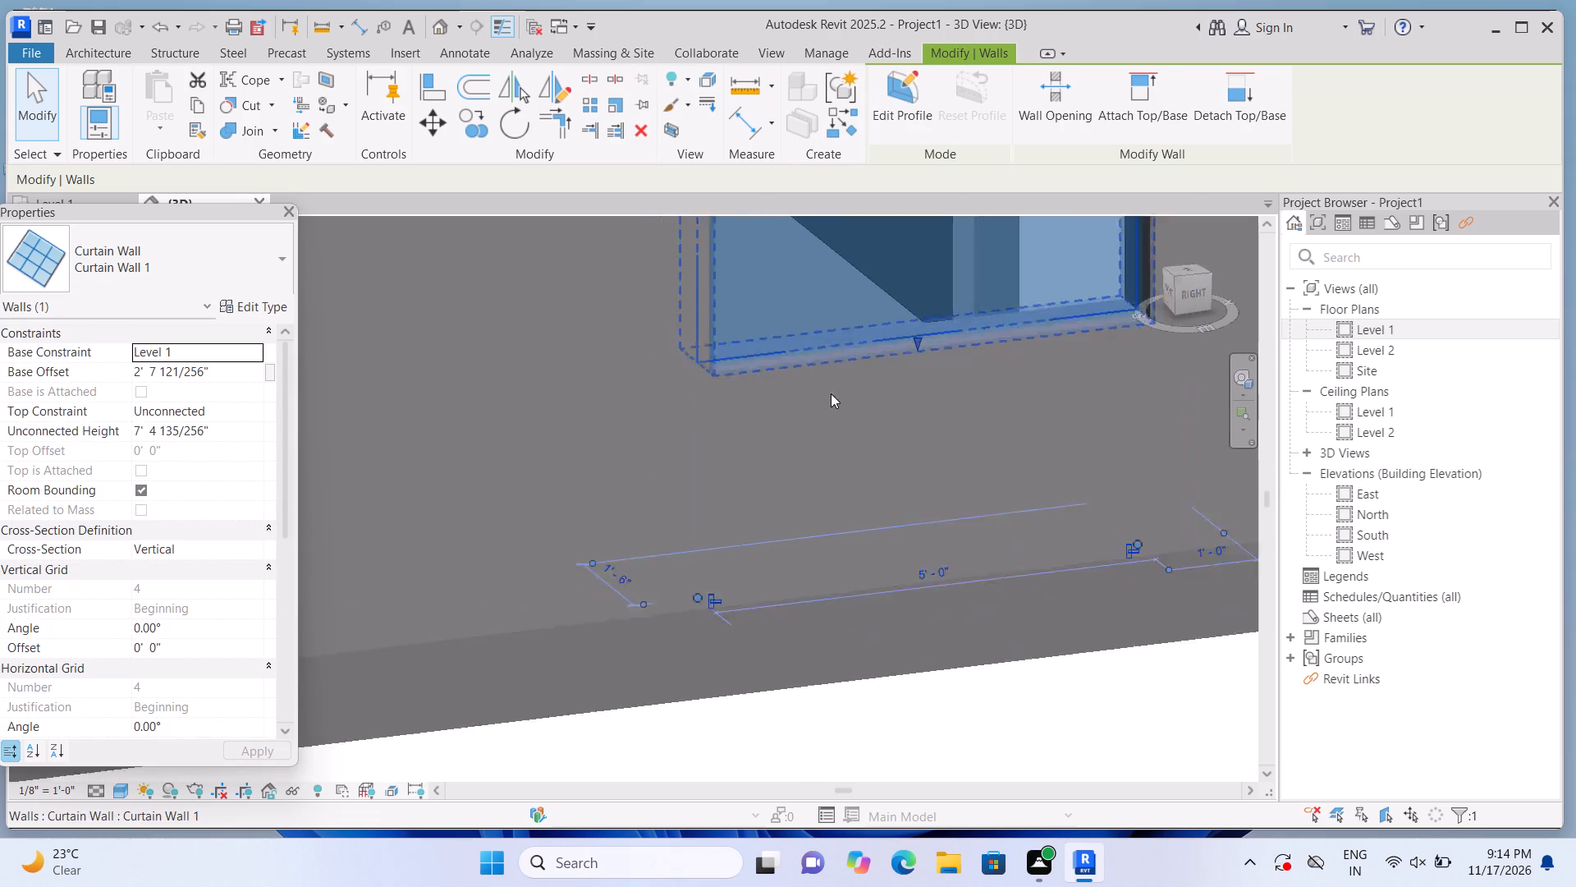
{"action": "scroll", "coordinate": [831, 393], "scroll_direction": "down", "scroll_amount": 9}
{"action": "scroll", "coordinate": [973, 499], "scroll_direction": "up", "scroll_amount": 1}
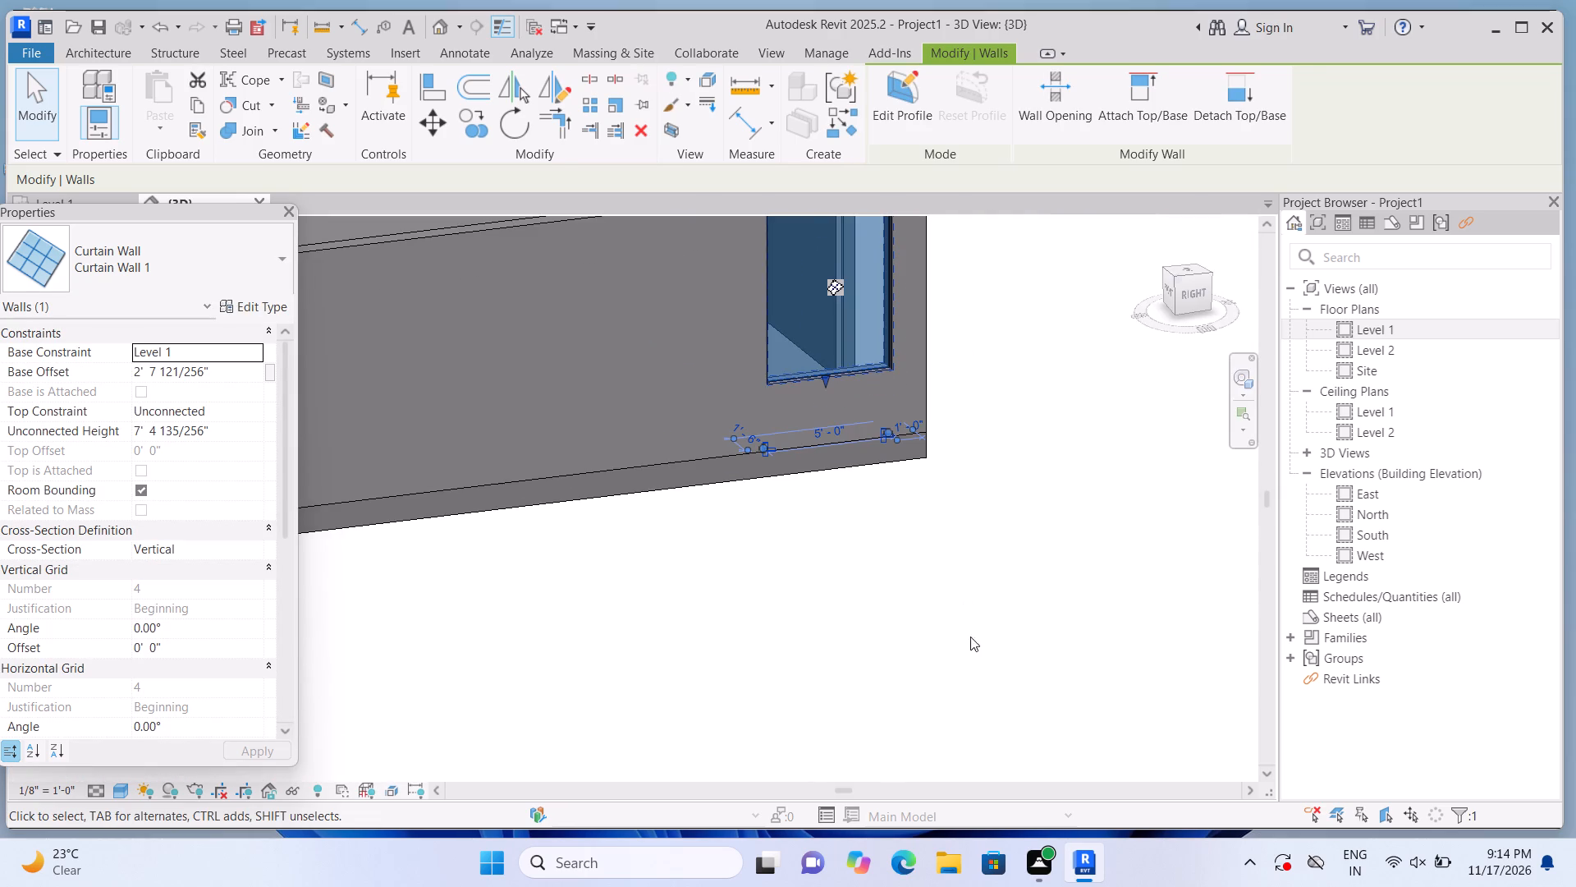
{"action": "scroll", "coordinate": [977, 533], "scroll_direction": "down", "scroll_amount": 3}
{"action": "scroll", "coordinate": [916, 260], "scroll_direction": "up", "scroll_amount": 7}
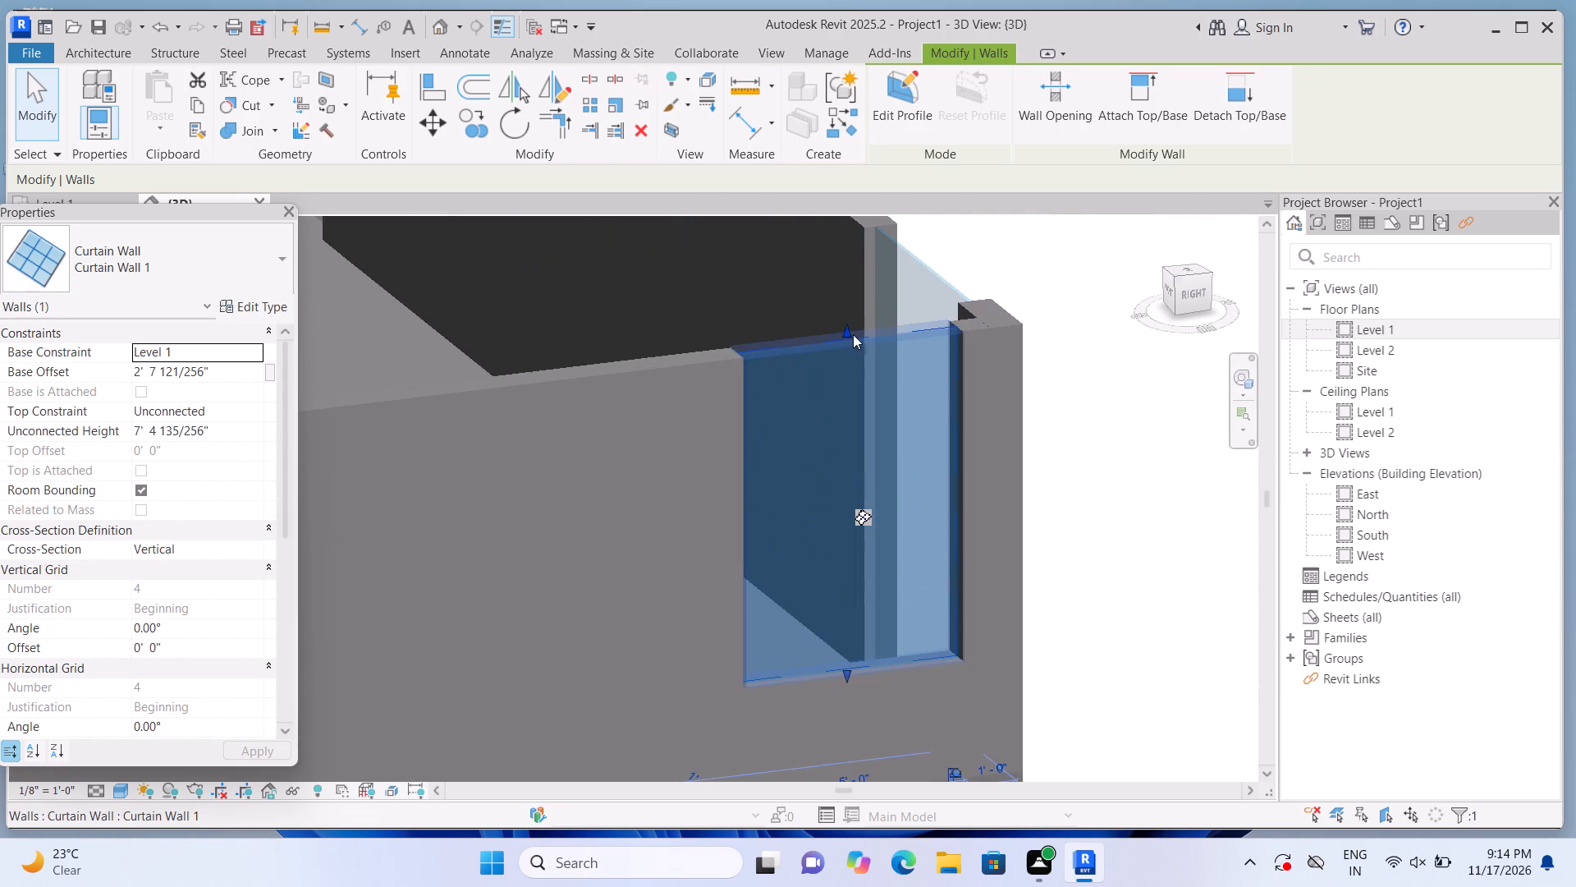
{"action": "left_click_drag", "start_coordinate": [846, 327], "coordinate": [867, 411]}
{"action": "scroll", "coordinate": [893, 411], "scroll_direction": "down", "scroll_amount": 5}
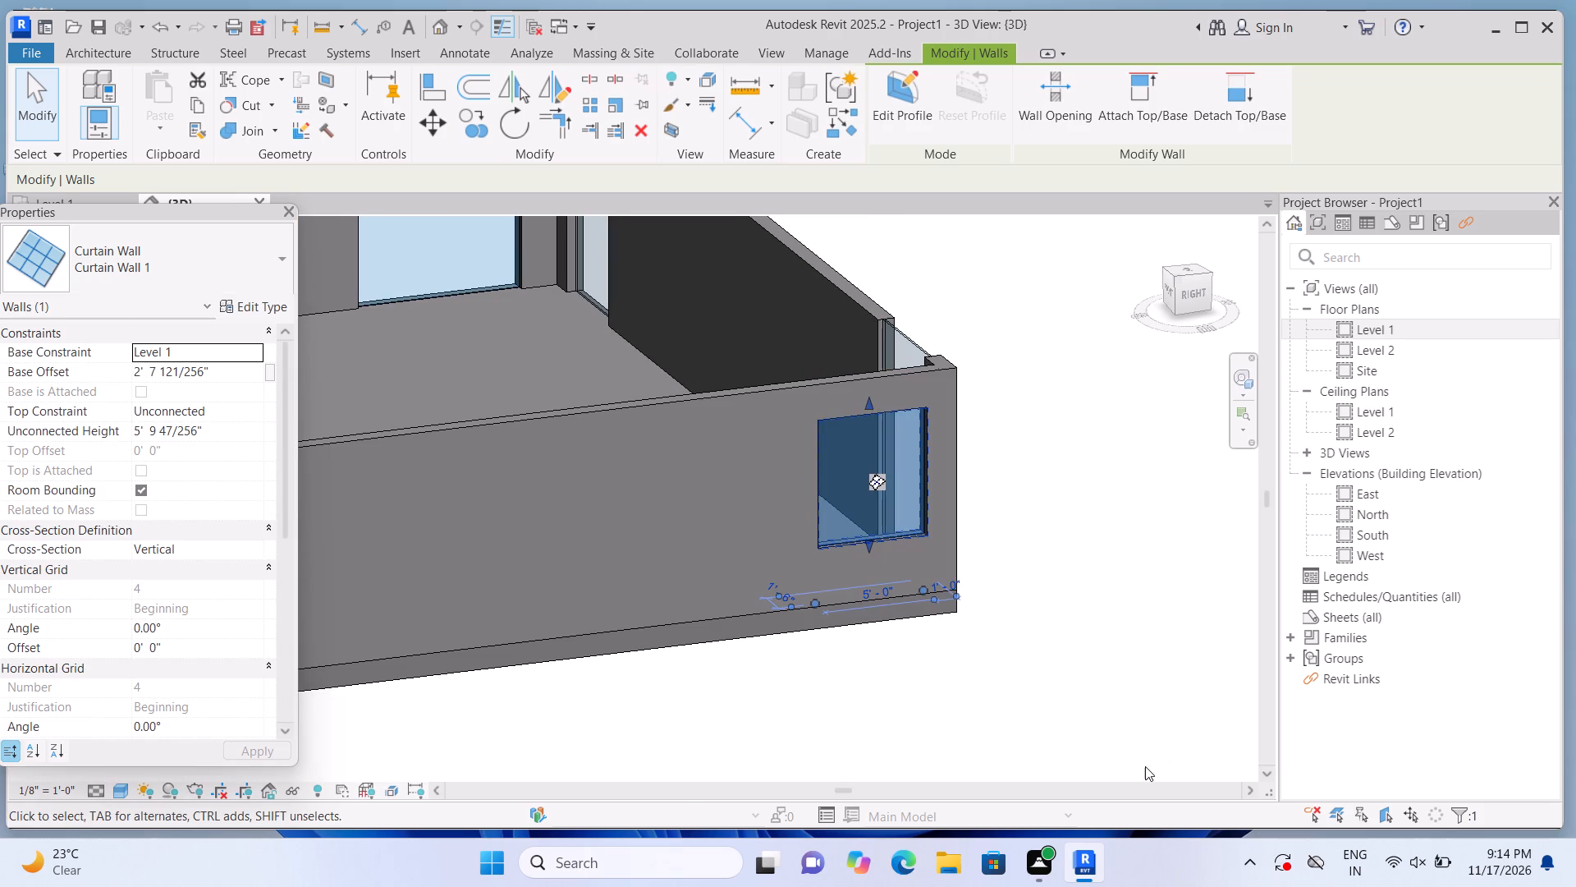
Divide the east wall's 5' 0" curtain wall near the north-east corner into thirds with two vertical grid lines 1' 8" apart.
{"action": "scroll", "coordinate": [1138, 750], "scroll_direction": "up", "scroll_amount": 2}
{"action": "scroll", "coordinate": [931, 475], "scroll_direction": "up", "scroll_amount": 1}
{"action": "left_click", "coordinate": [916, 417]}
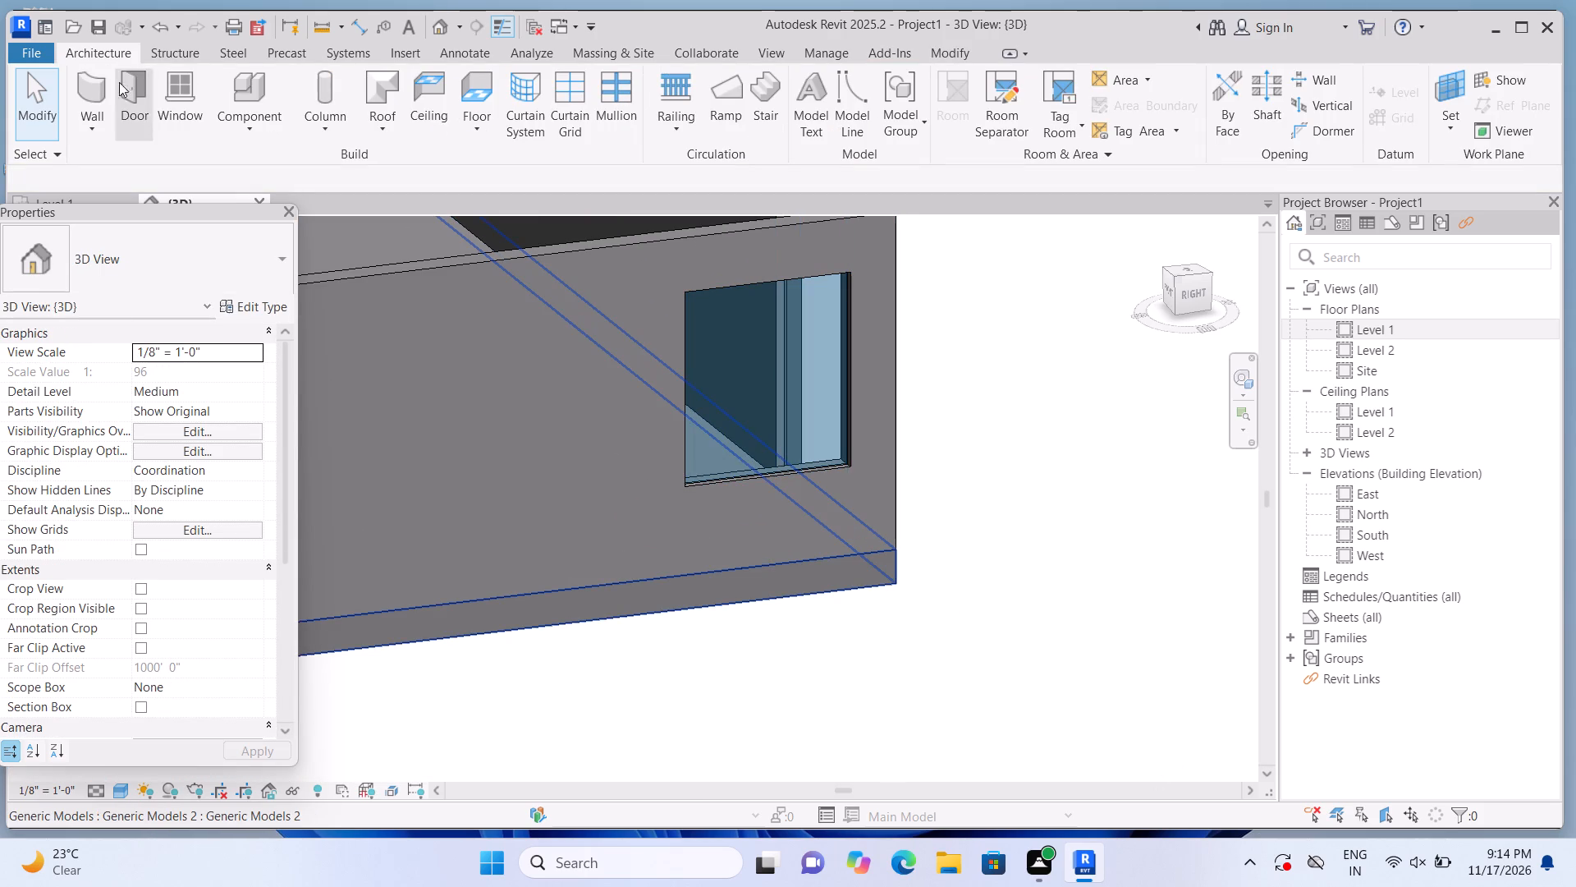
{"action": "left_click", "coordinate": [555, 121]}
{"action": "scroll", "coordinate": [699, 333], "scroll_direction": "up", "scroll_amount": 3}
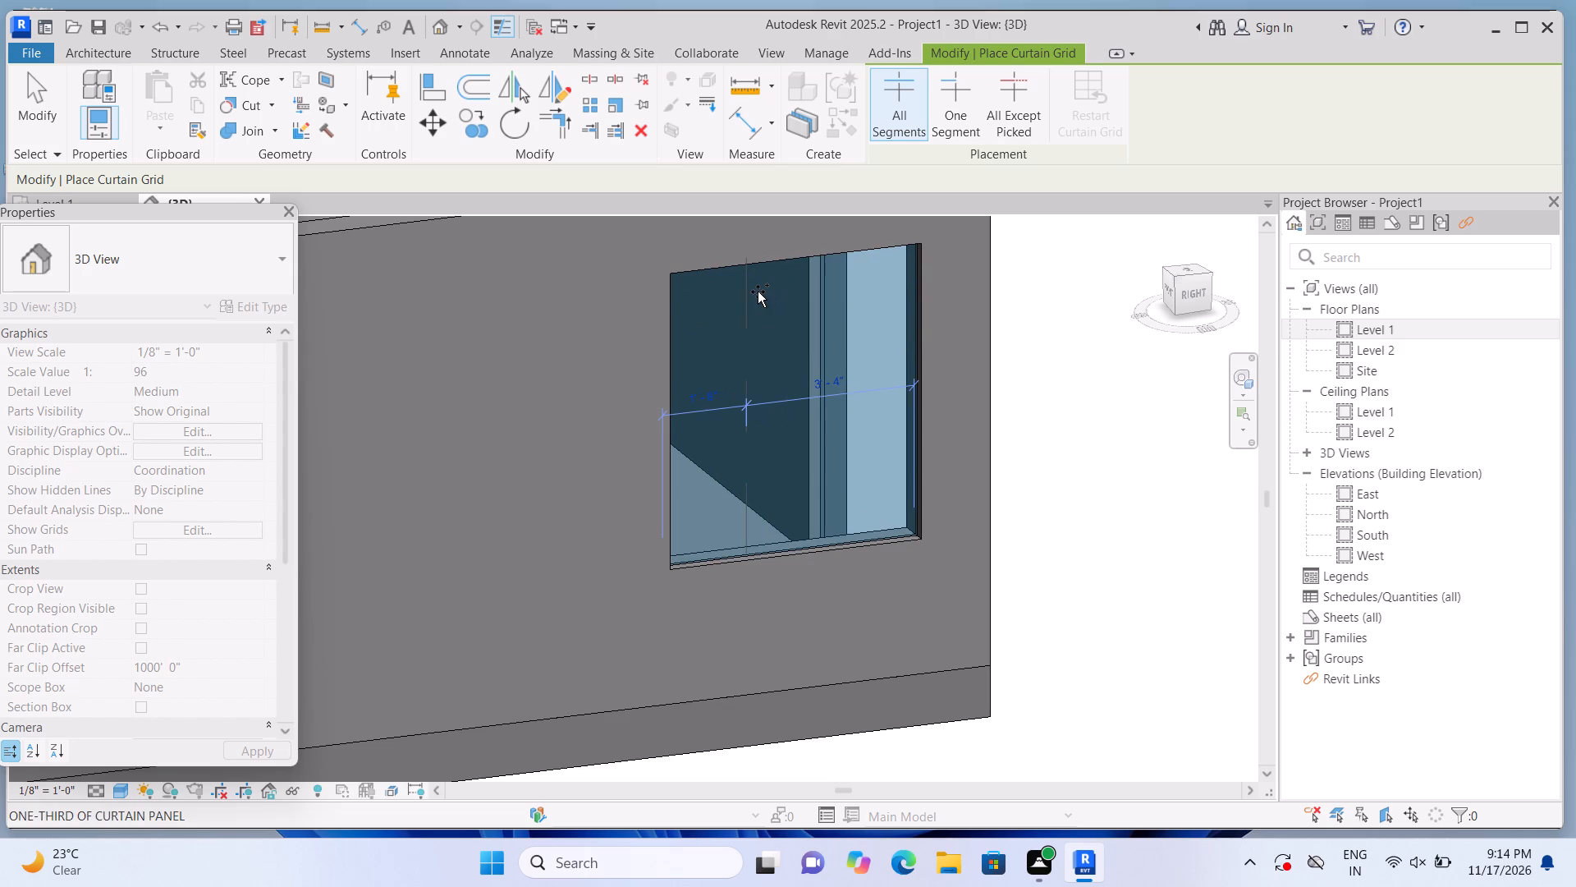
{"action": "left_click", "coordinate": [758, 292]}
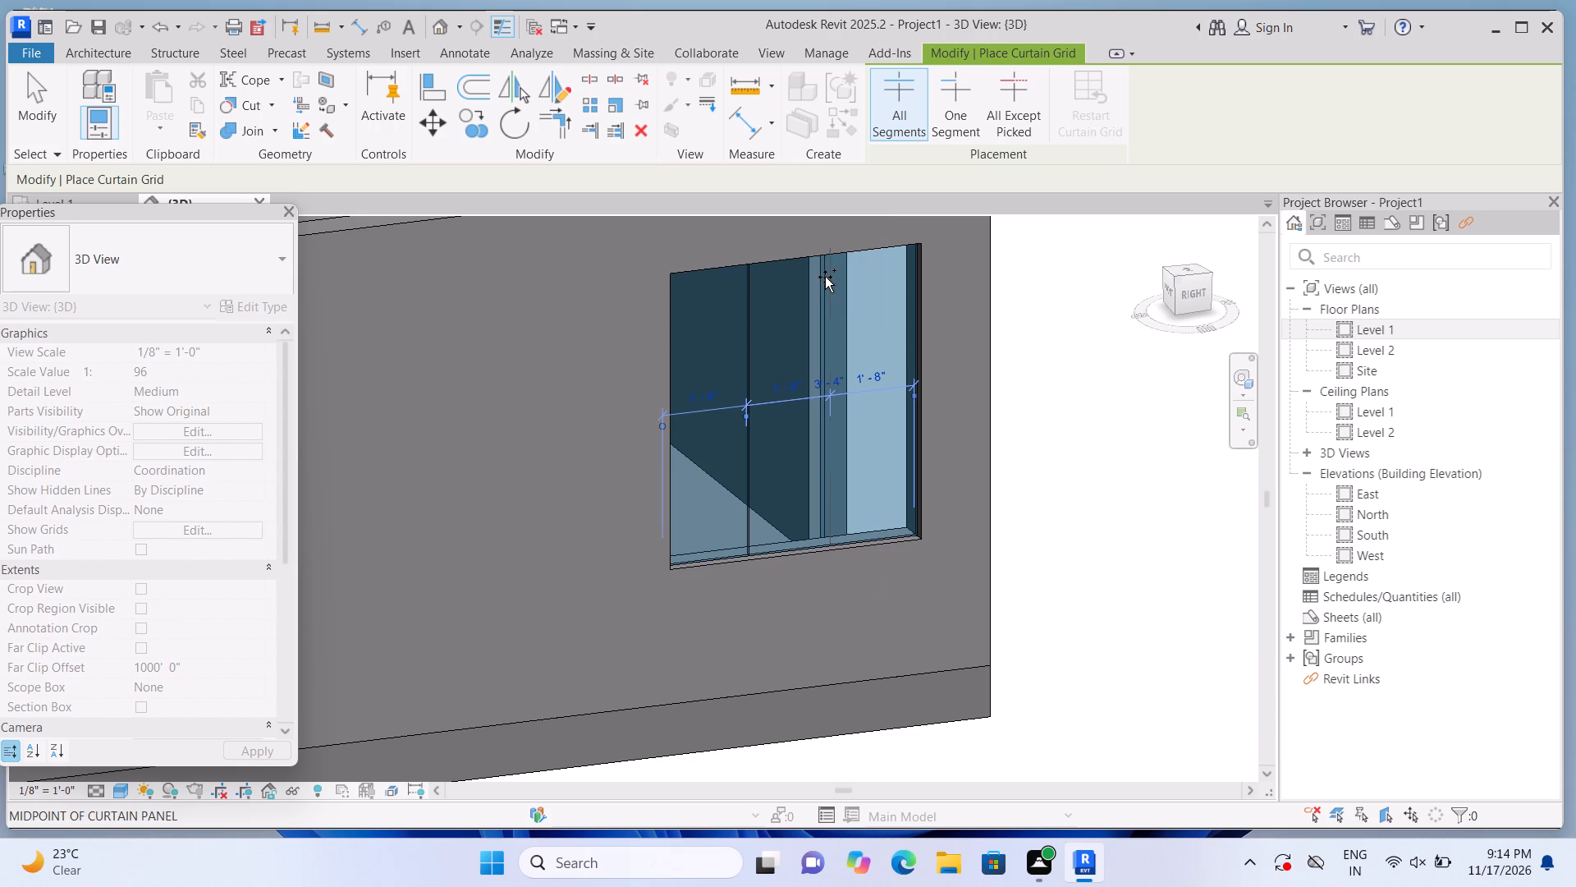
{"action": "left_click", "coordinate": [827, 277]}
Place 2.5" x 5" rectangular mullions on both vertical grid lines and all four edges of the east wall's north-east window.
{"action": "left_click", "coordinate": [97, 59]}
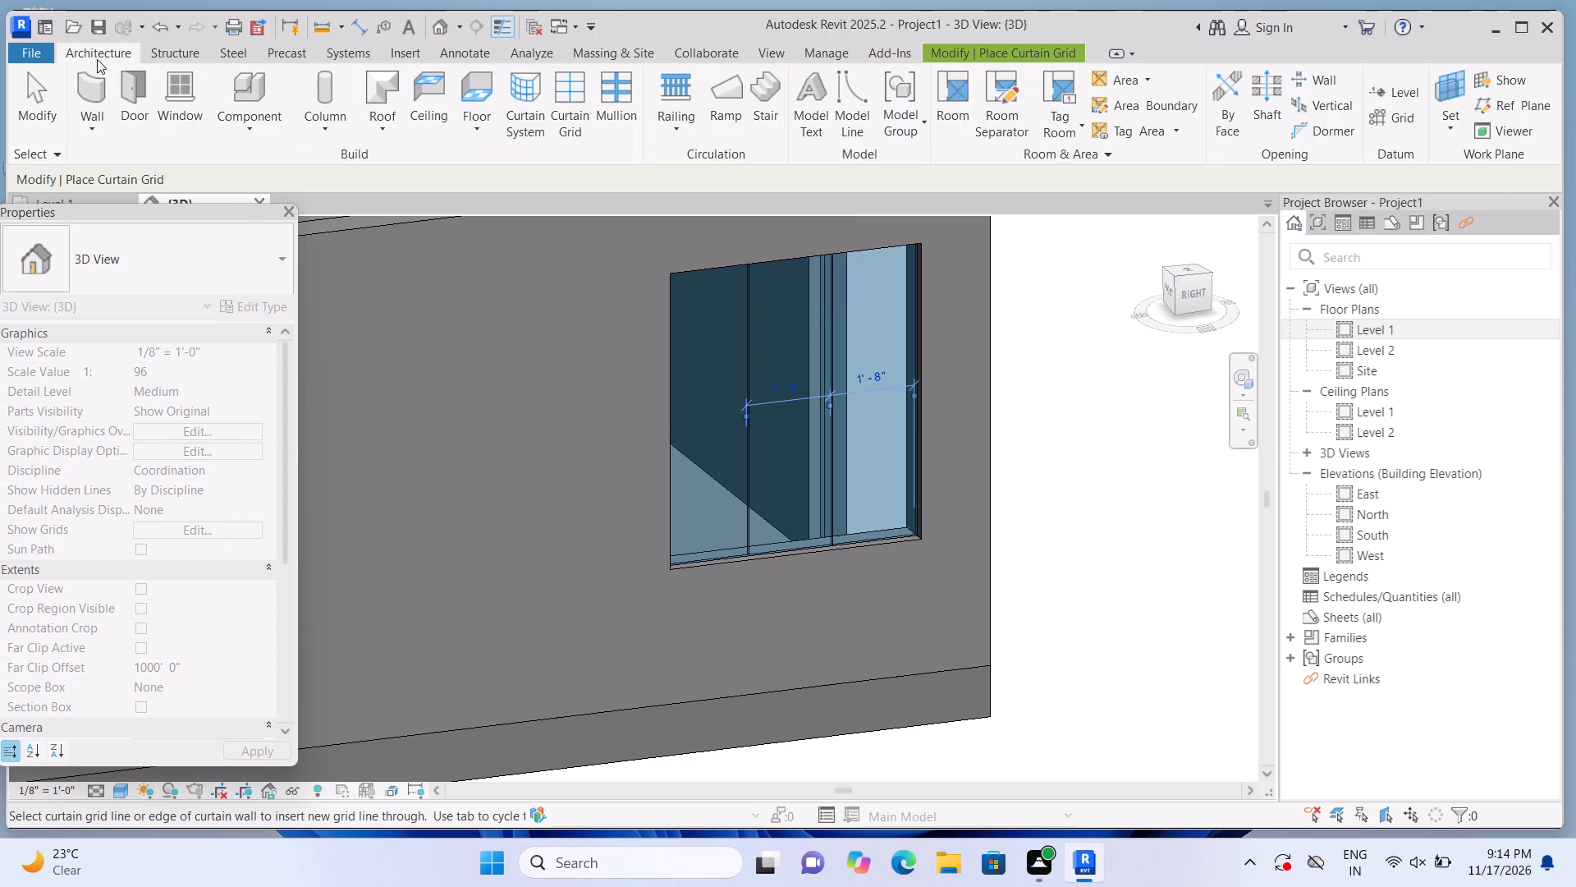
{"action": "left_click", "coordinate": [602, 120]}
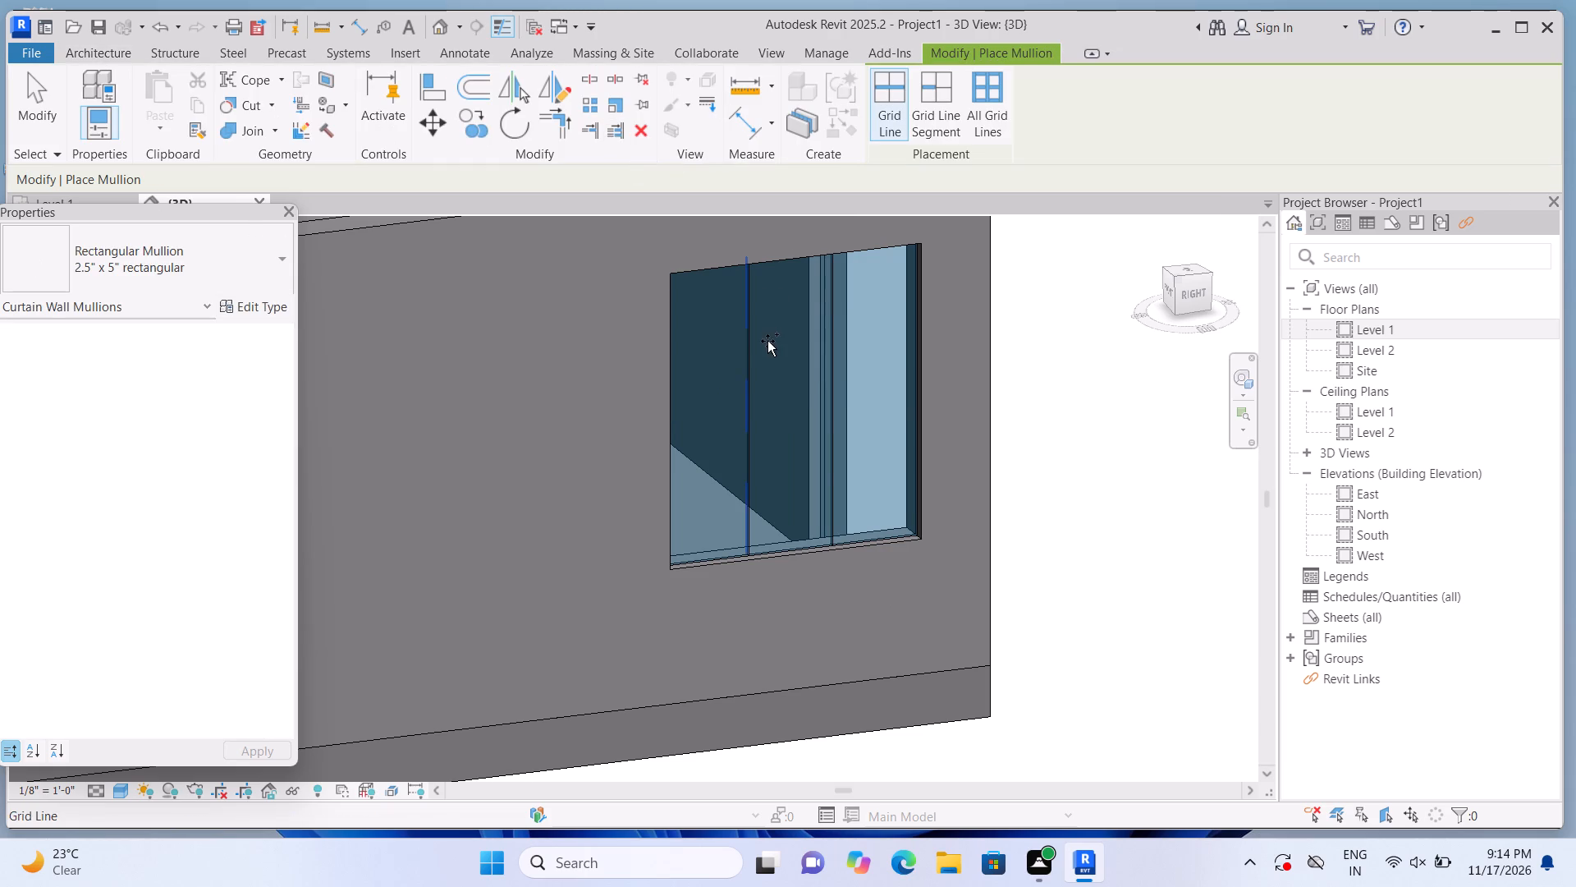
{"action": "left_click", "coordinate": [763, 352]}
{"action": "left_click", "coordinate": [810, 354]}
{"action": "left_click", "coordinate": [914, 353]}
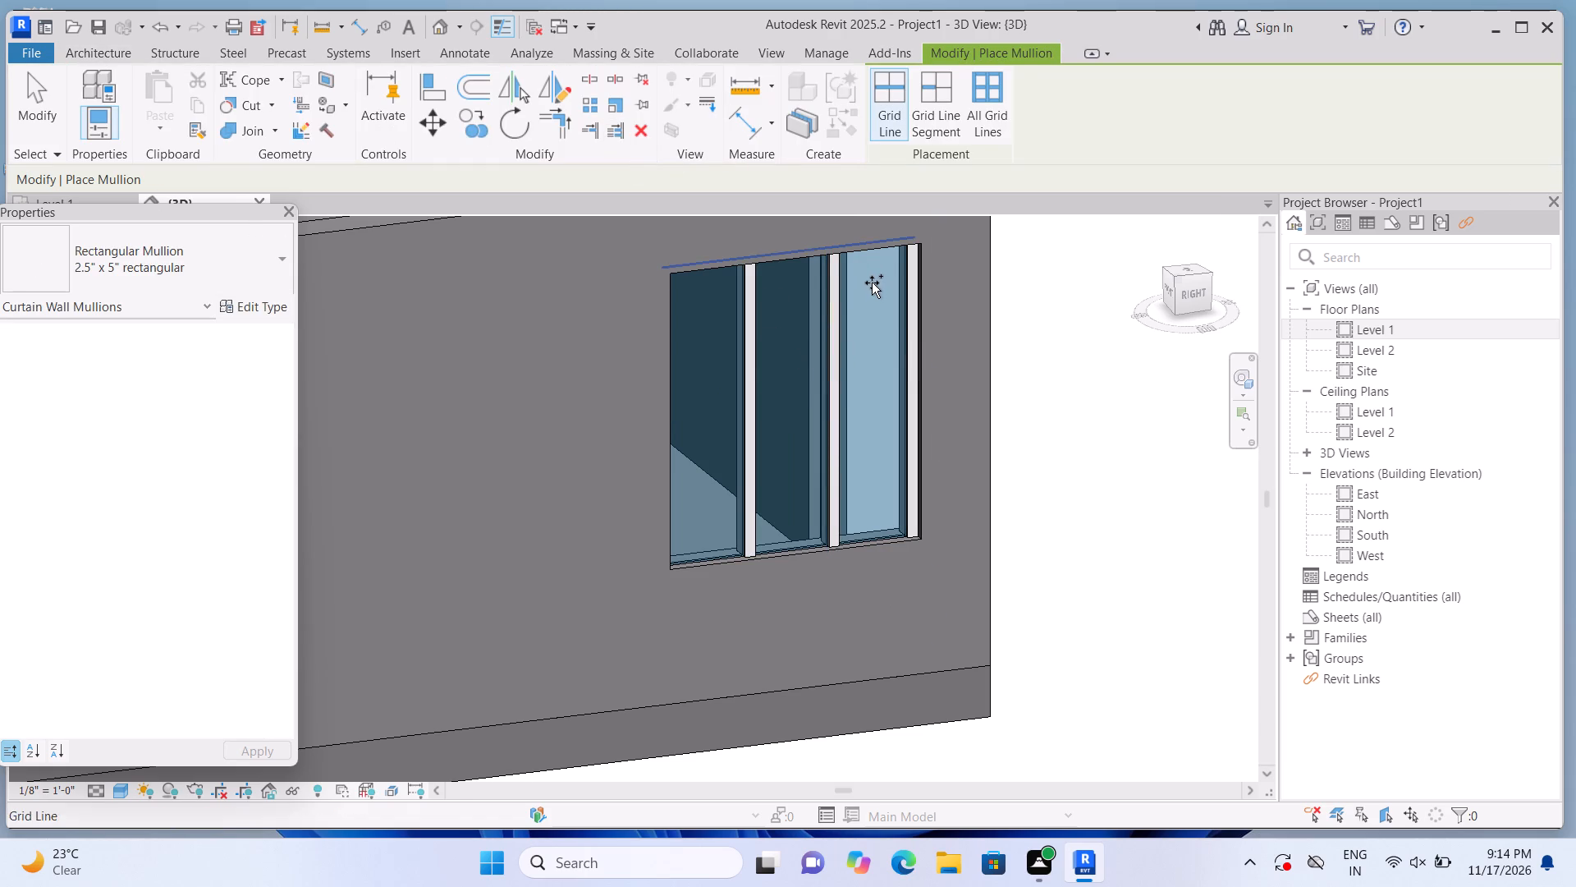
{"action": "left_click", "coordinate": [866, 266]}
{"action": "left_click", "coordinate": [703, 419]}
{"action": "left_click", "coordinate": [728, 534]}
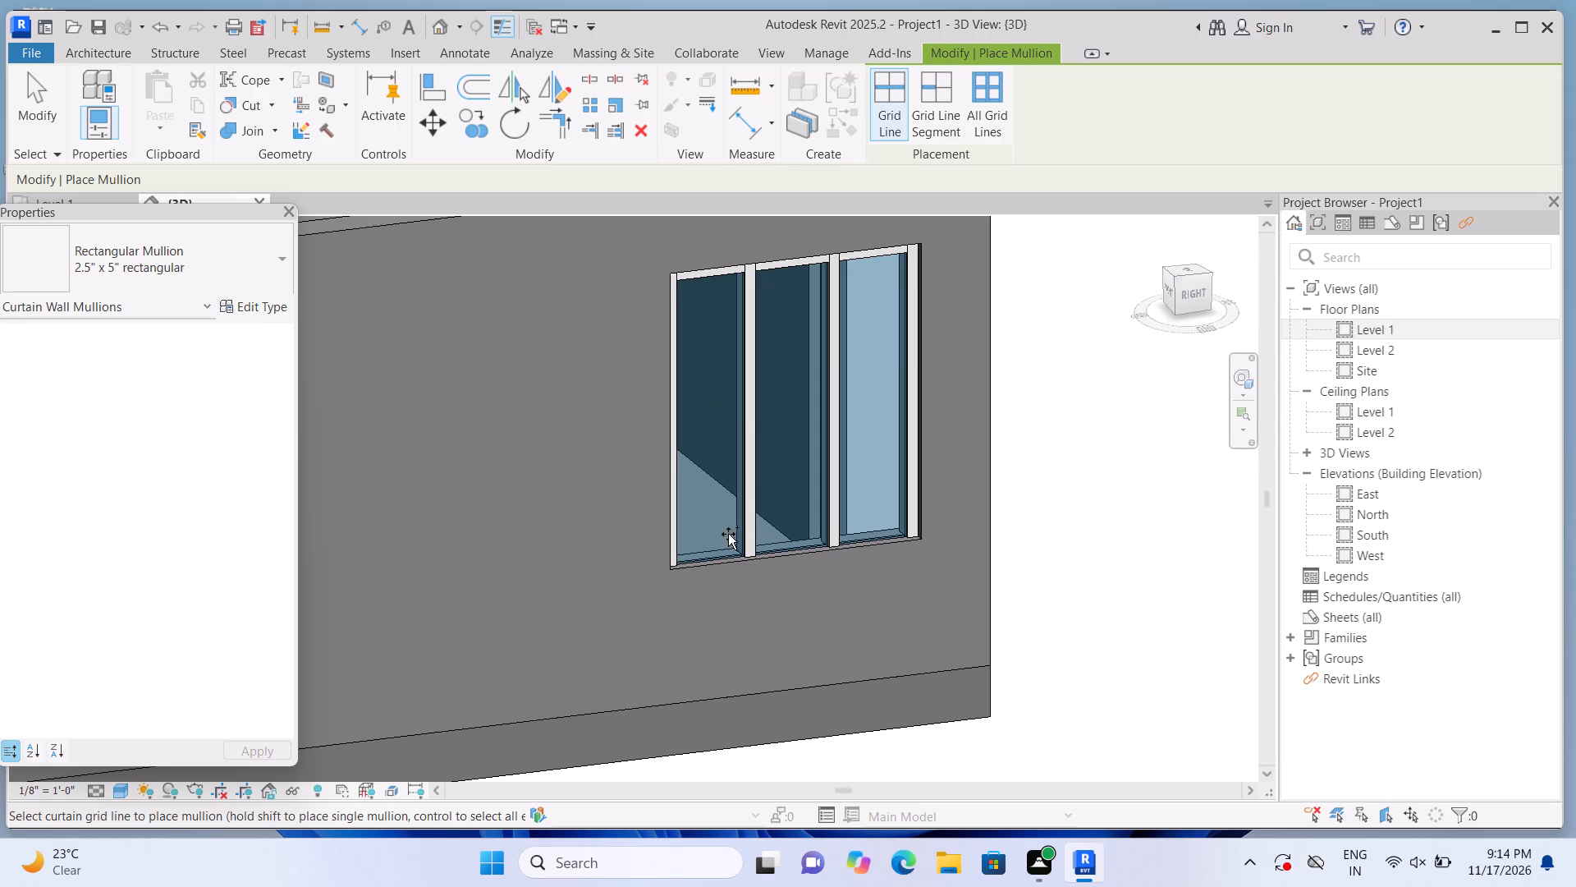
{"action": "left_click", "coordinate": [729, 560]}
{"action": "scroll", "coordinate": [748, 549], "scroll_direction": "down", "scroll_amount": 9}
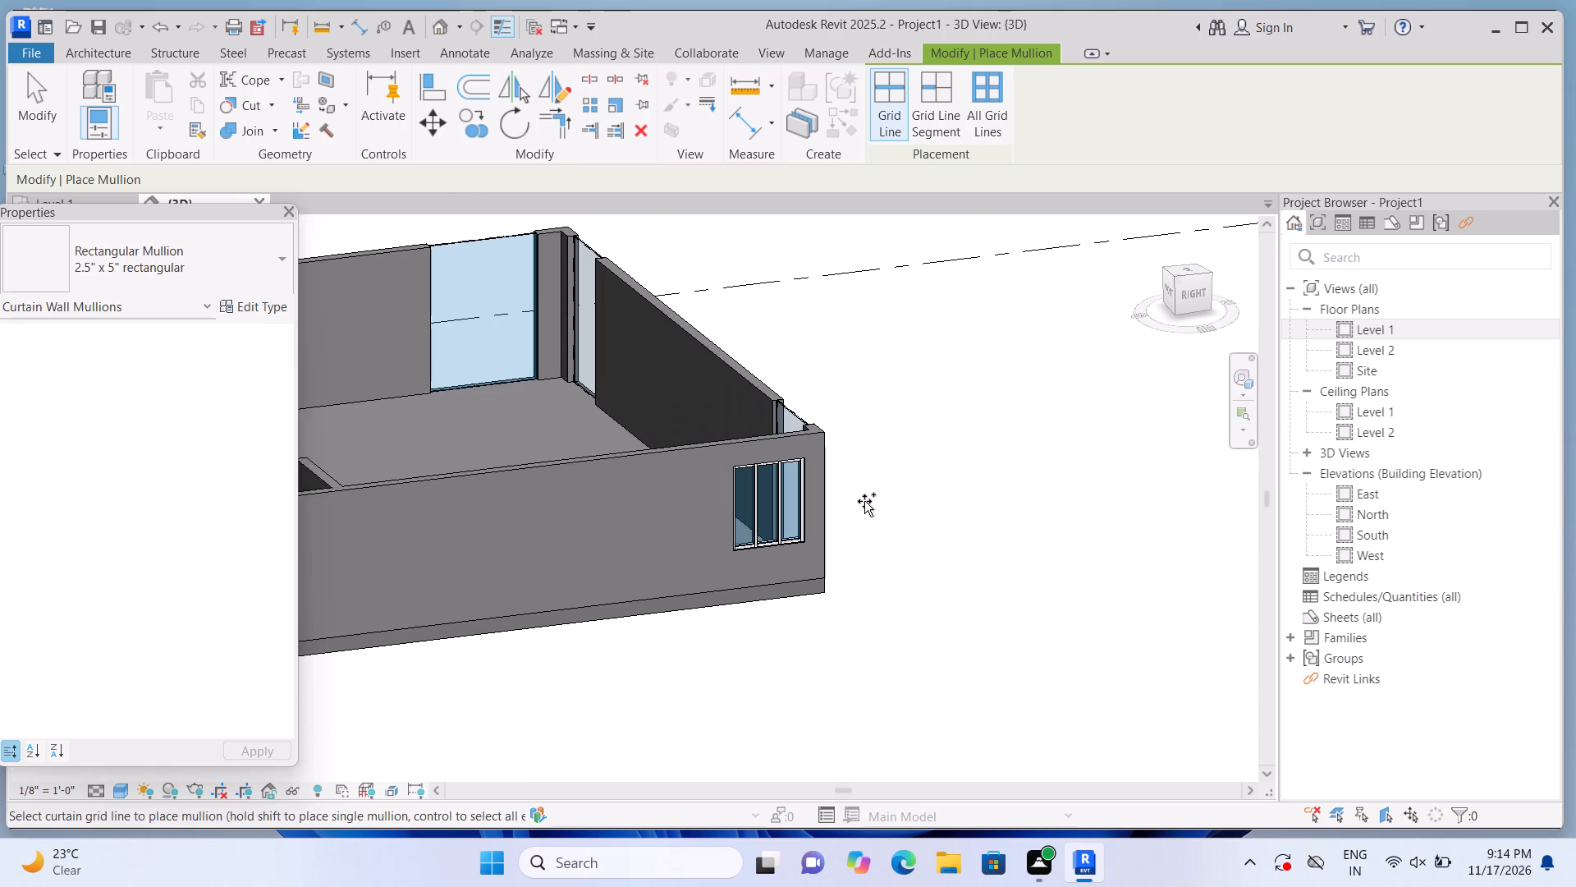
{"action": "key", "text": "Escape"}
Raise the bottom edge of the north wall's 5' 6" wide curtain wall near the north-east corner to about 2' 7" base offset.
{"action": "middle_click_drag", "start_coordinate": [895, 529], "coordinate": [798, 547], "text": "shift"}
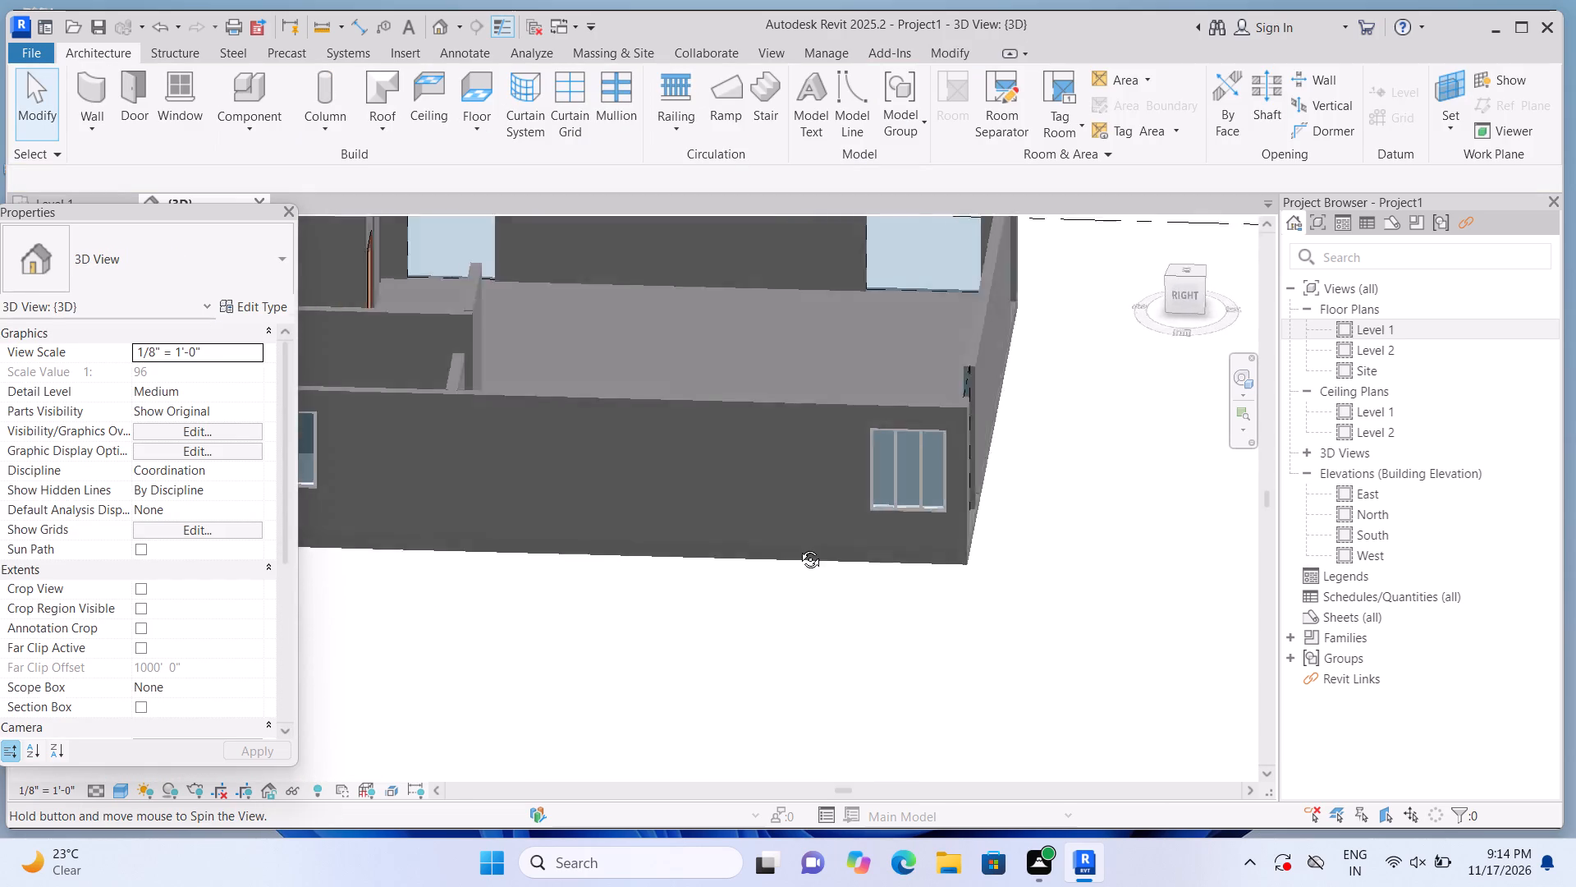
{"action": "middle_click_drag", "start_coordinate": [798, 547], "coordinate": [506, 604], "text": "shift"}
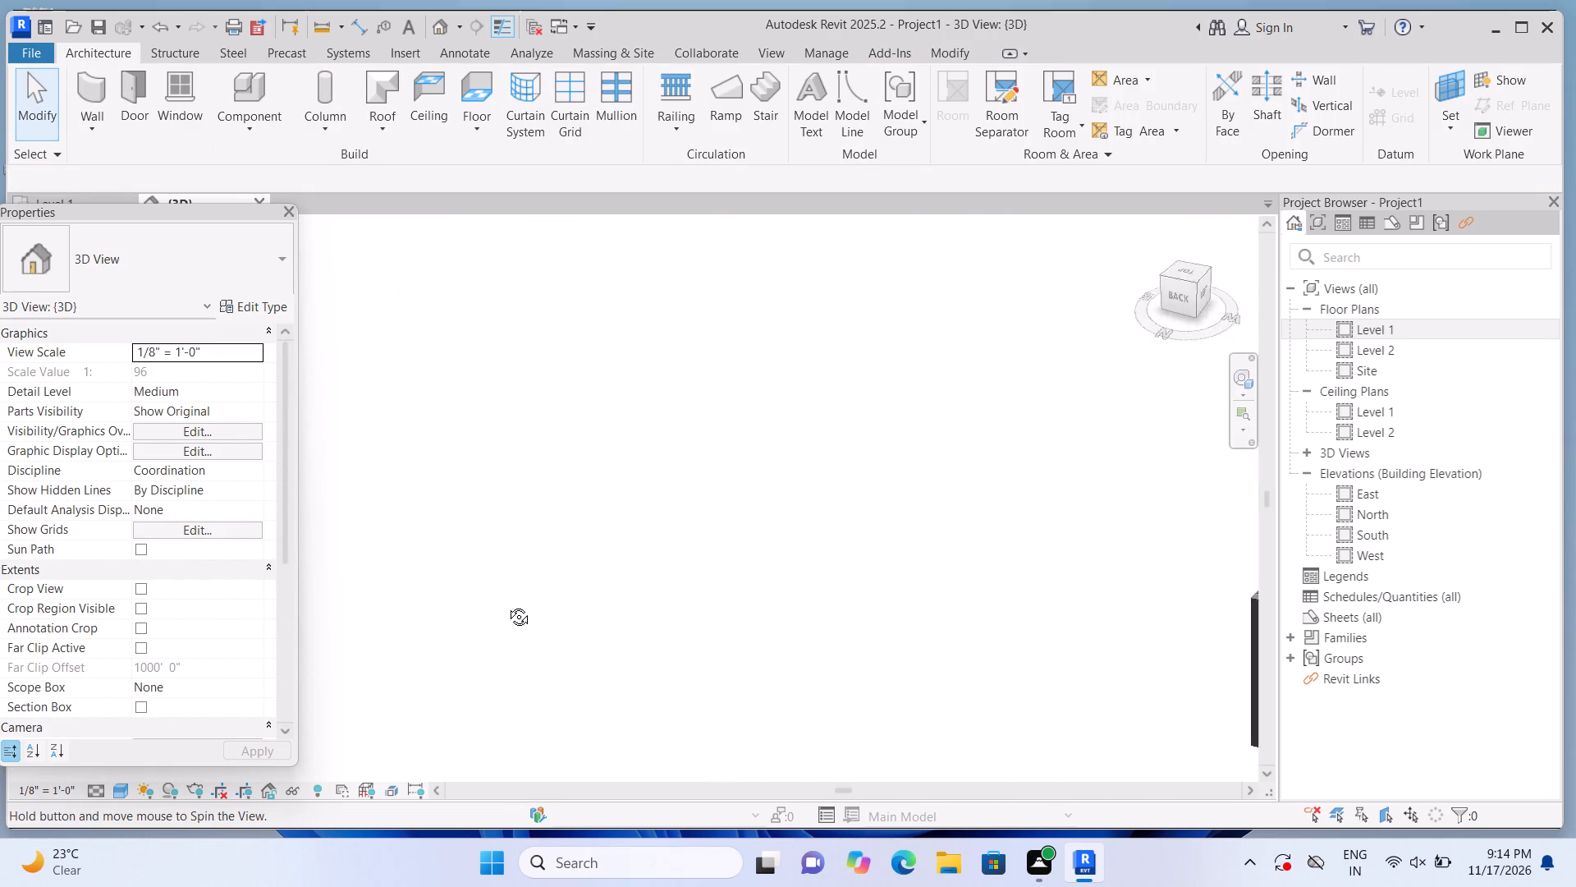
{"action": "middle_click_drag", "start_coordinate": [506, 604], "coordinate": [648, 604], "text": "shift"}
{"action": "scroll", "coordinate": [675, 604], "scroll_direction": "down", "scroll_amount": 4}
{"action": "scroll", "coordinate": [1164, 585], "scroll_direction": "up", "scroll_amount": 3}
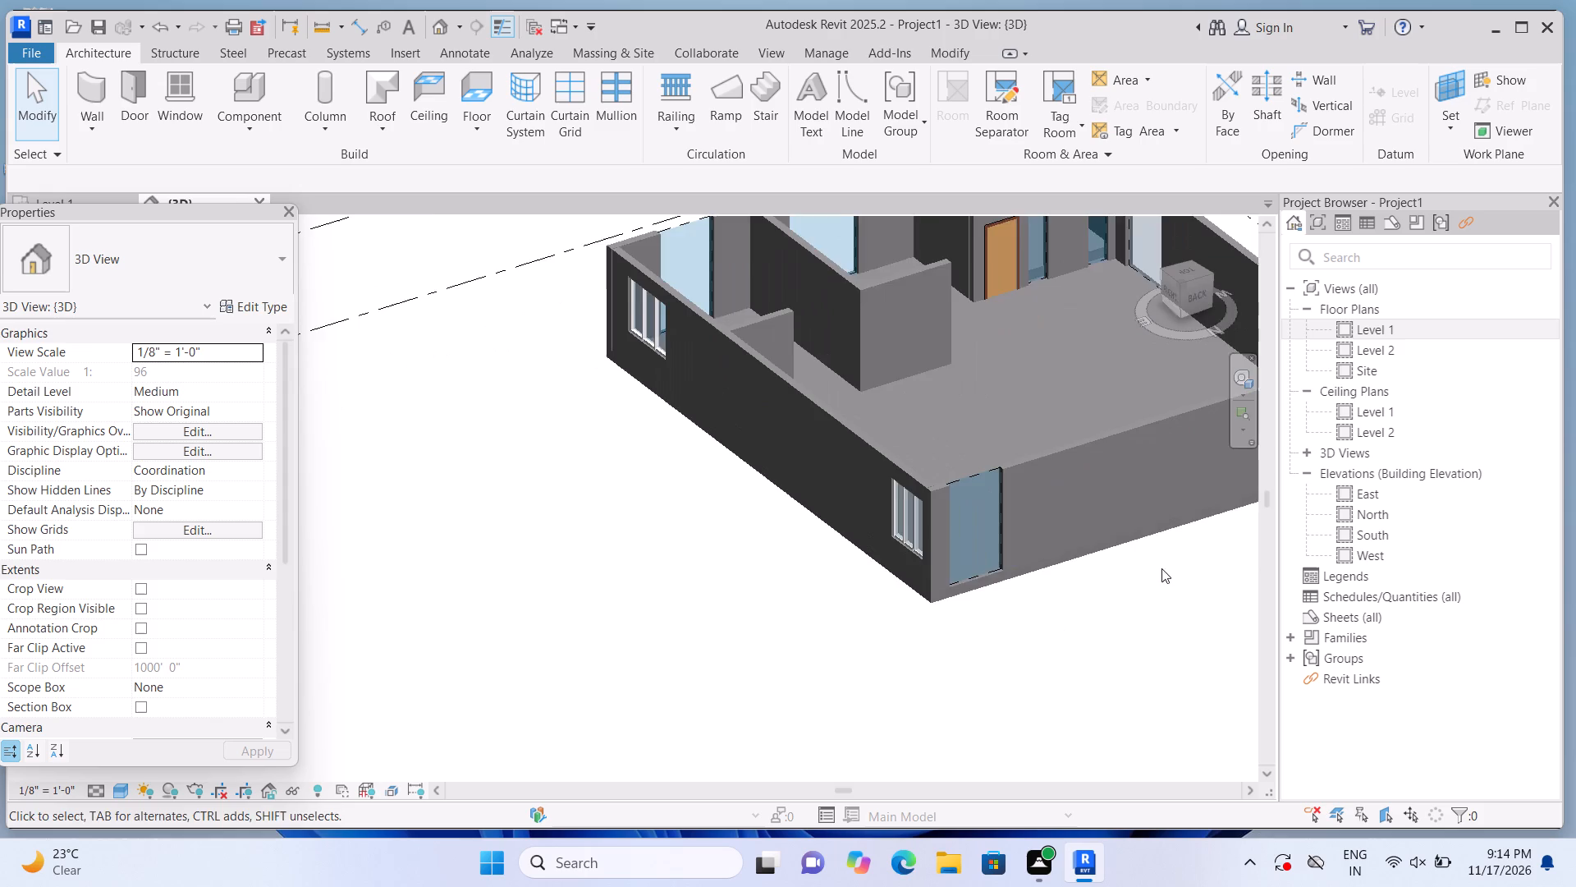
{"action": "scroll", "coordinate": [1161, 568], "scroll_direction": "up", "scroll_amount": 5}
{"action": "left_click", "coordinate": [705, 567]}
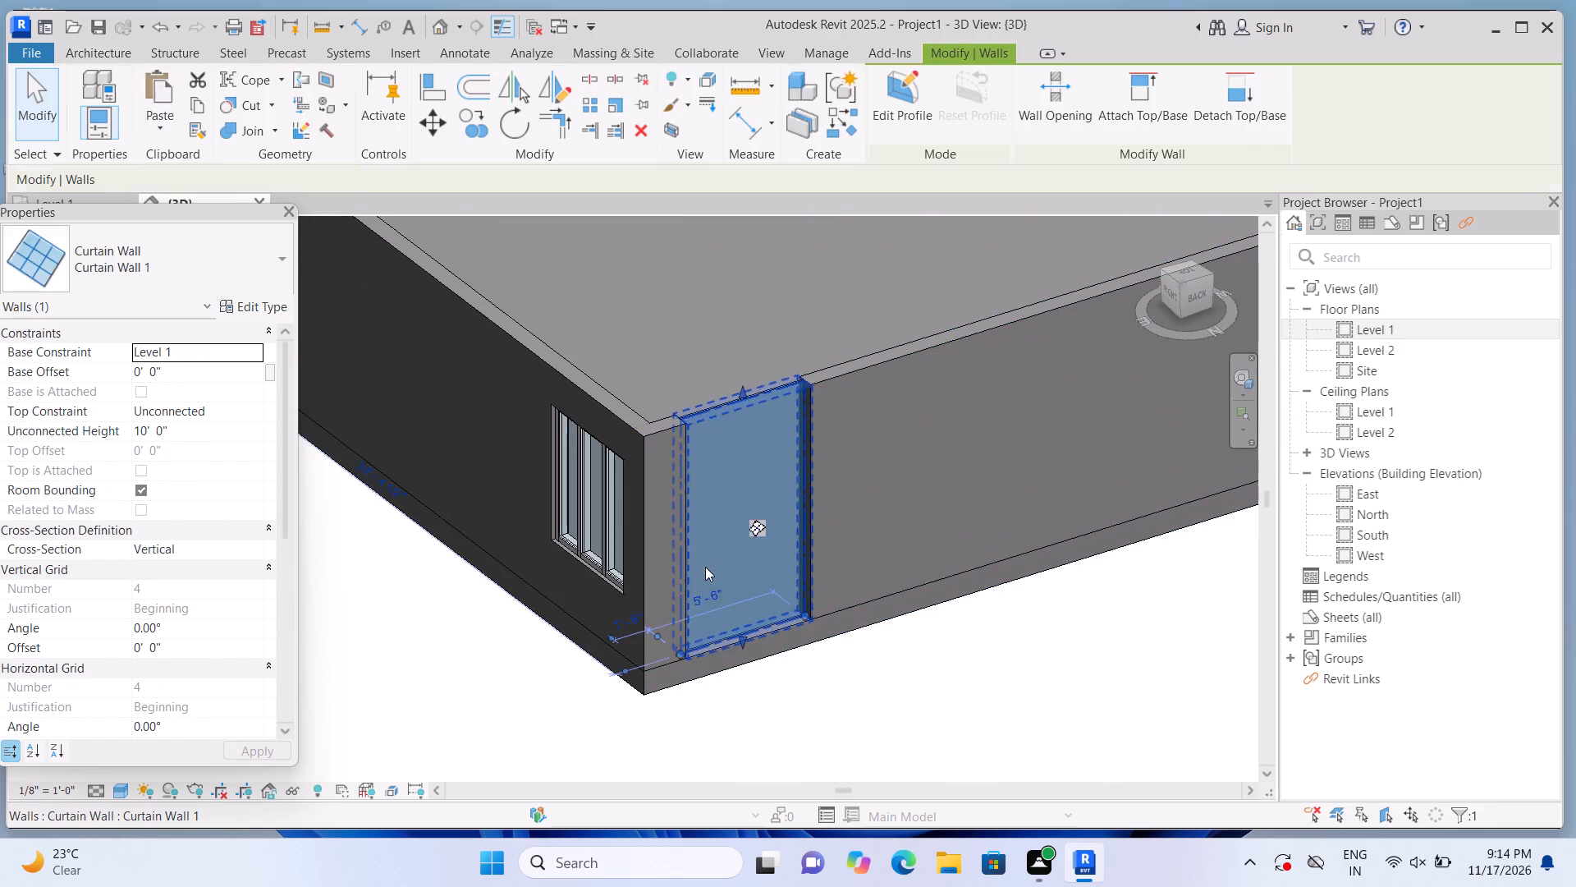
{"action": "scroll", "coordinate": [716, 650], "scroll_direction": "up", "scroll_amount": 2}
{"action": "left_click_drag", "start_coordinate": [752, 633], "coordinate": [735, 549]}
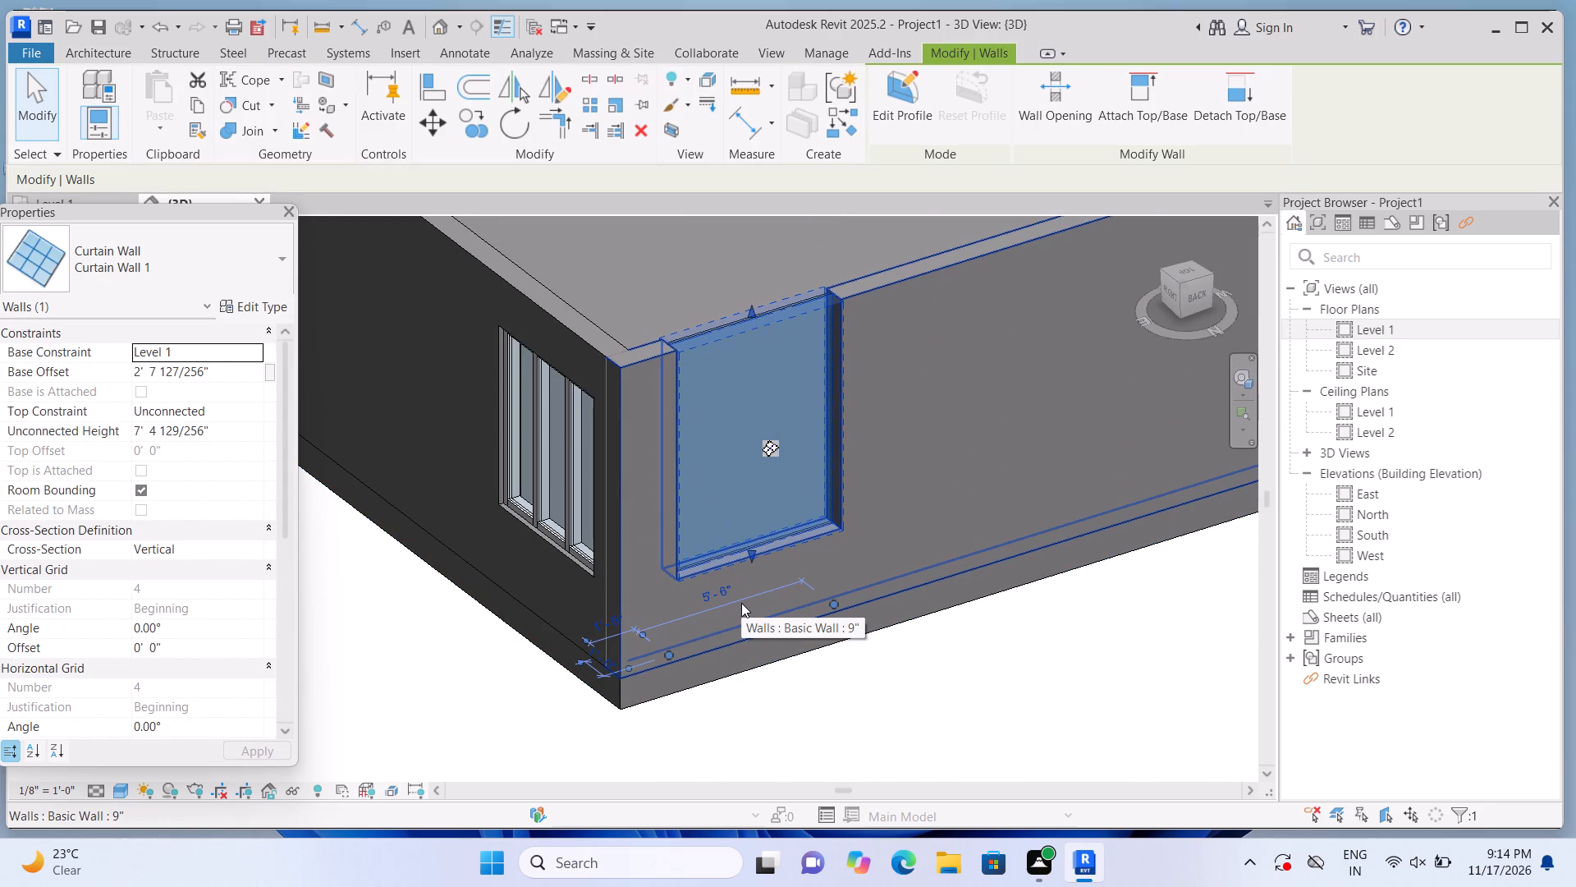
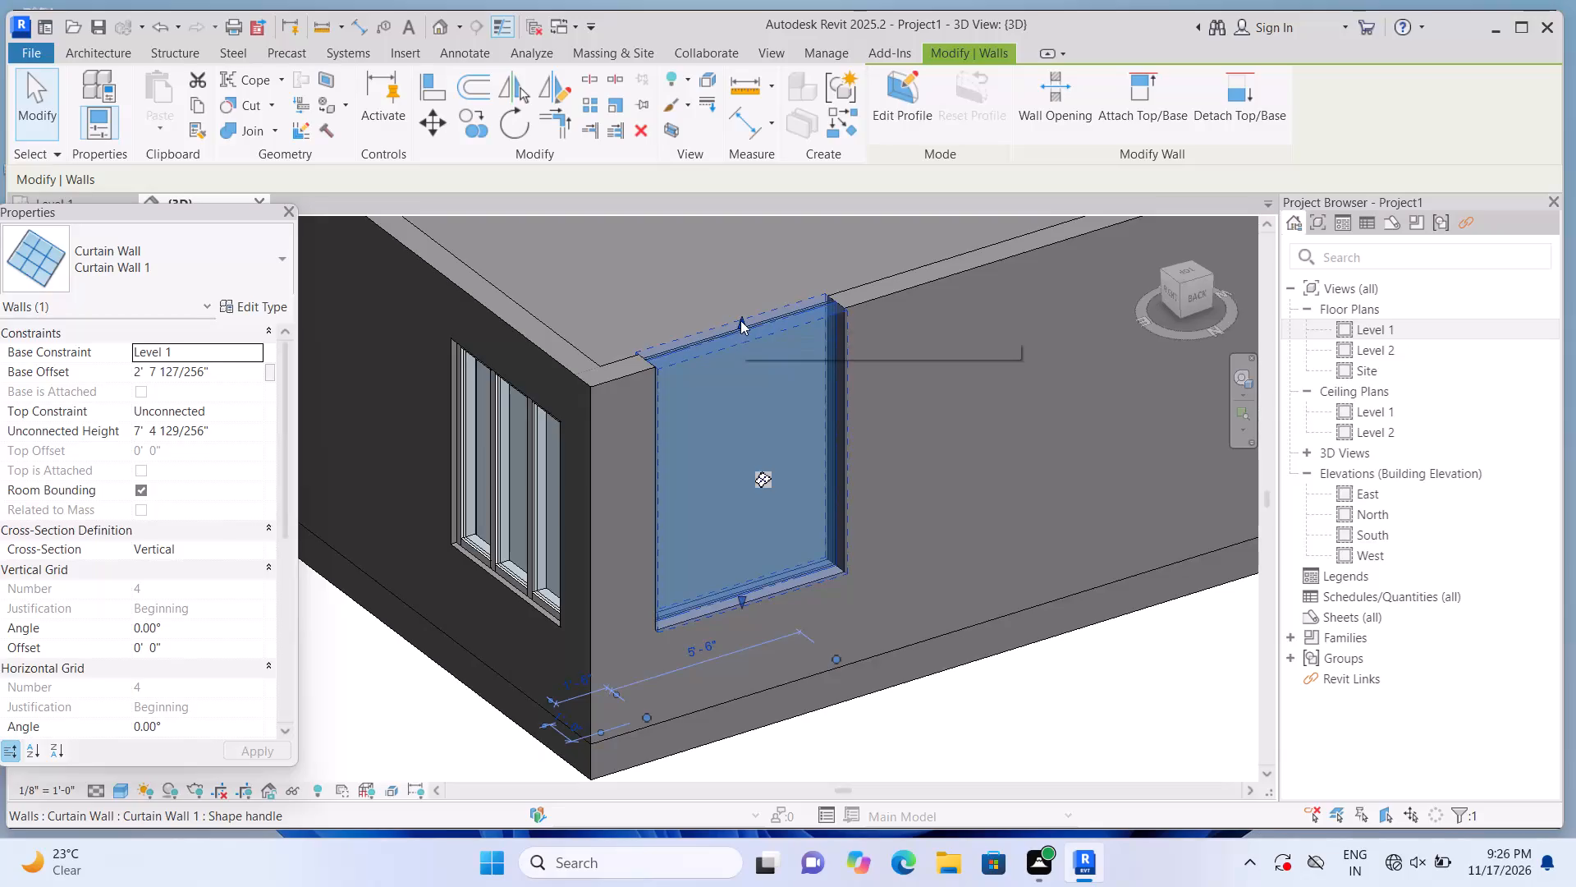
Lower the top of the north wall's 5' 6" wide curtain wall to about 5' 11" height and slightly raise its bottom edge.
{"action": "left_click_drag", "start_coordinate": [740, 320], "coordinate": [752, 384]}
{"action": "scroll", "coordinate": [746, 618], "scroll_direction": "up", "scroll_amount": 1}
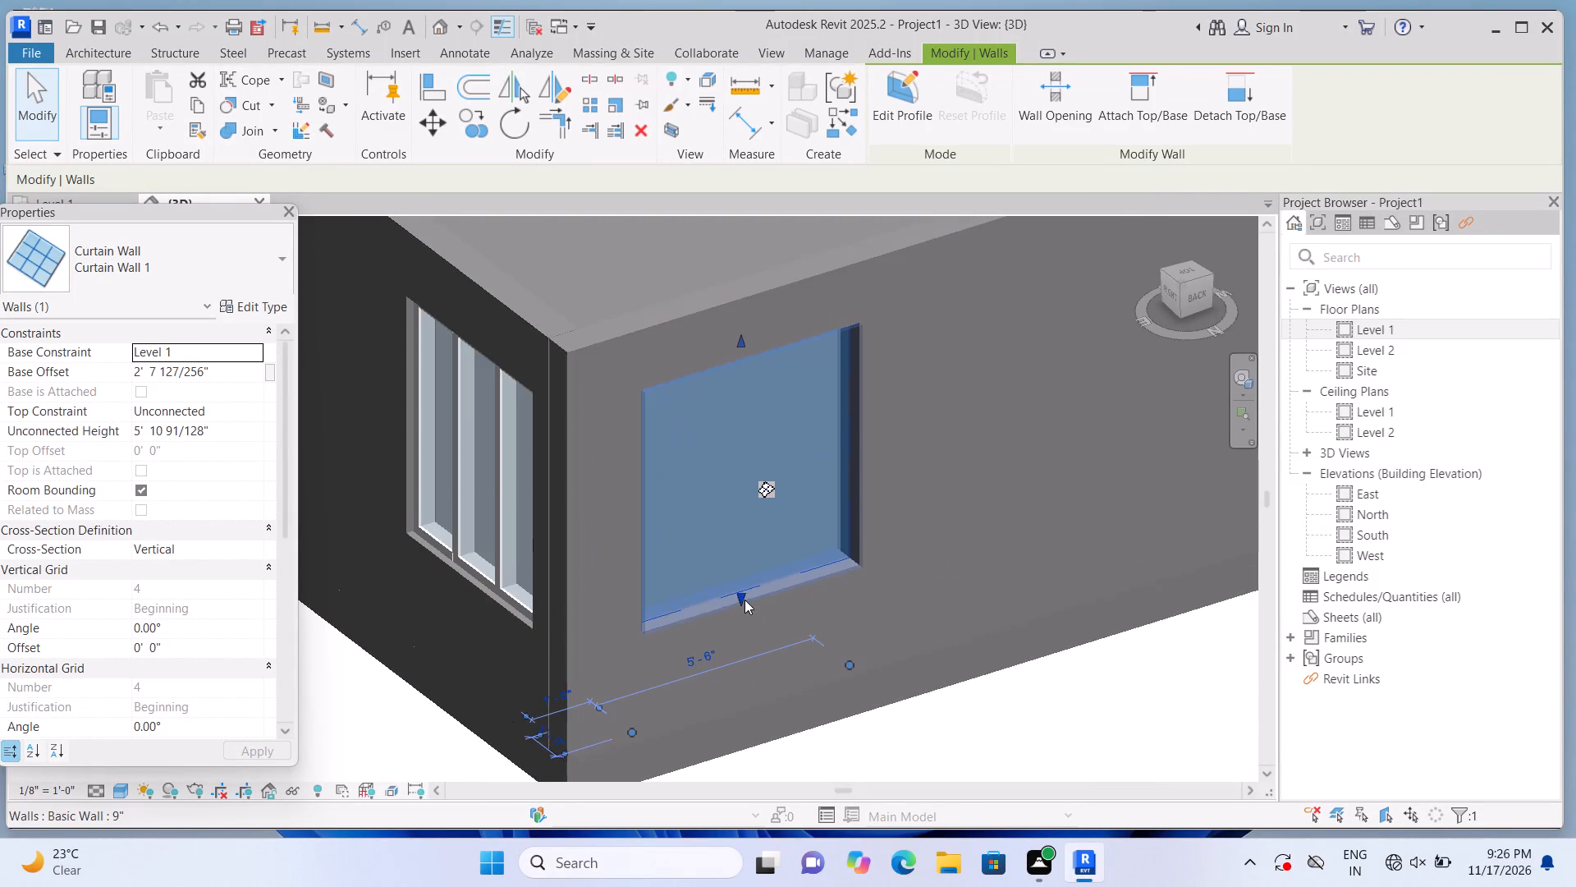
{"action": "left_click", "coordinate": [739, 594]}
{"action": "left_click_drag", "start_coordinate": [739, 594], "coordinate": [733, 582]}
{"action": "left_click", "coordinate": [1115, 747]}
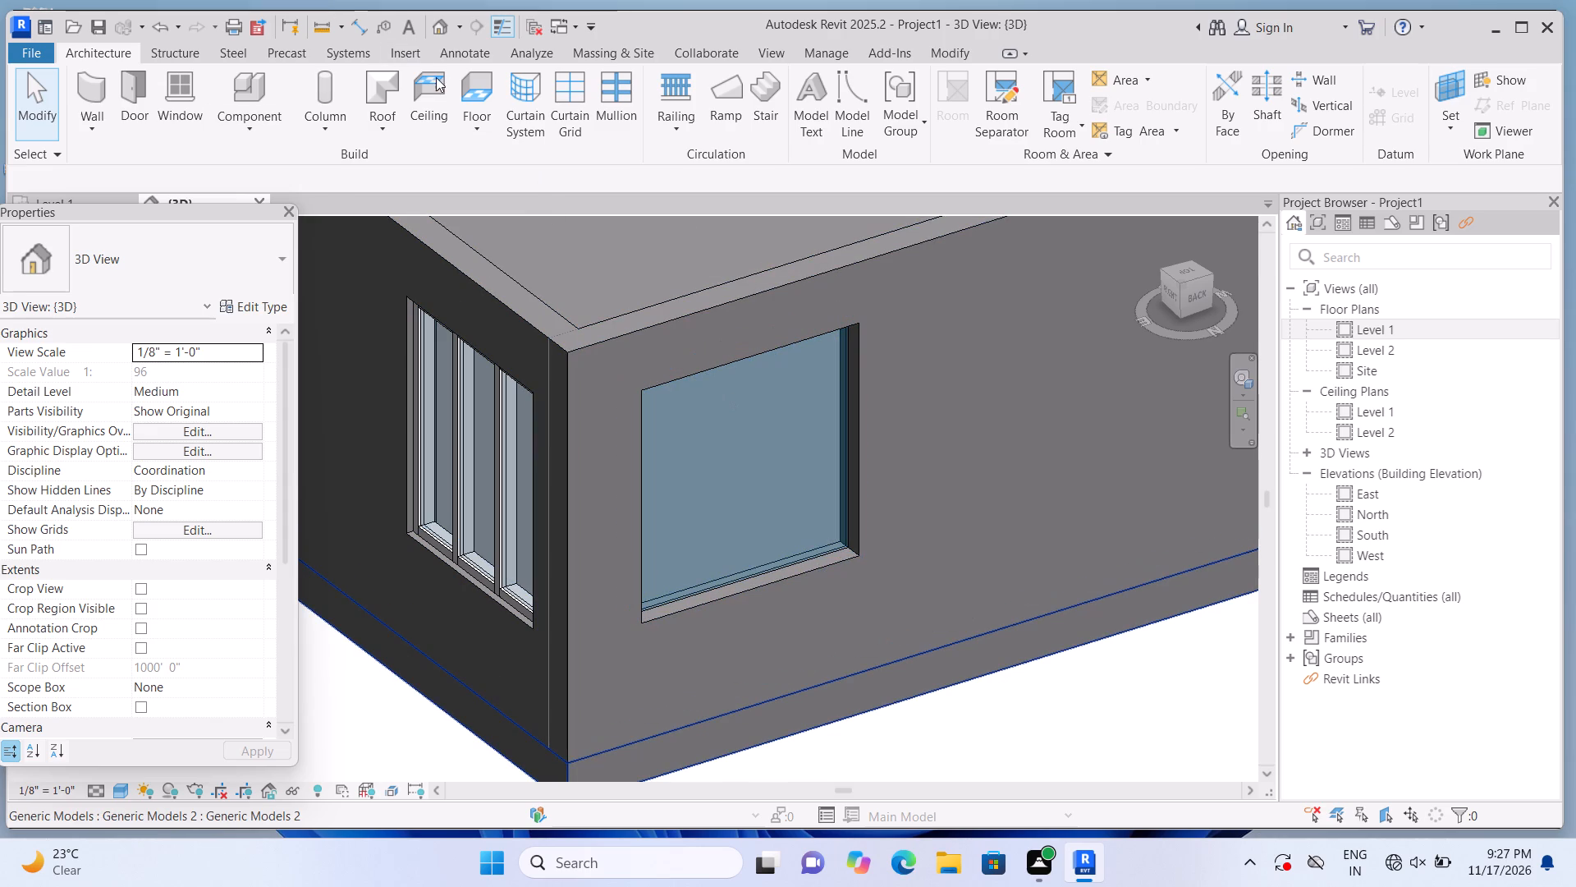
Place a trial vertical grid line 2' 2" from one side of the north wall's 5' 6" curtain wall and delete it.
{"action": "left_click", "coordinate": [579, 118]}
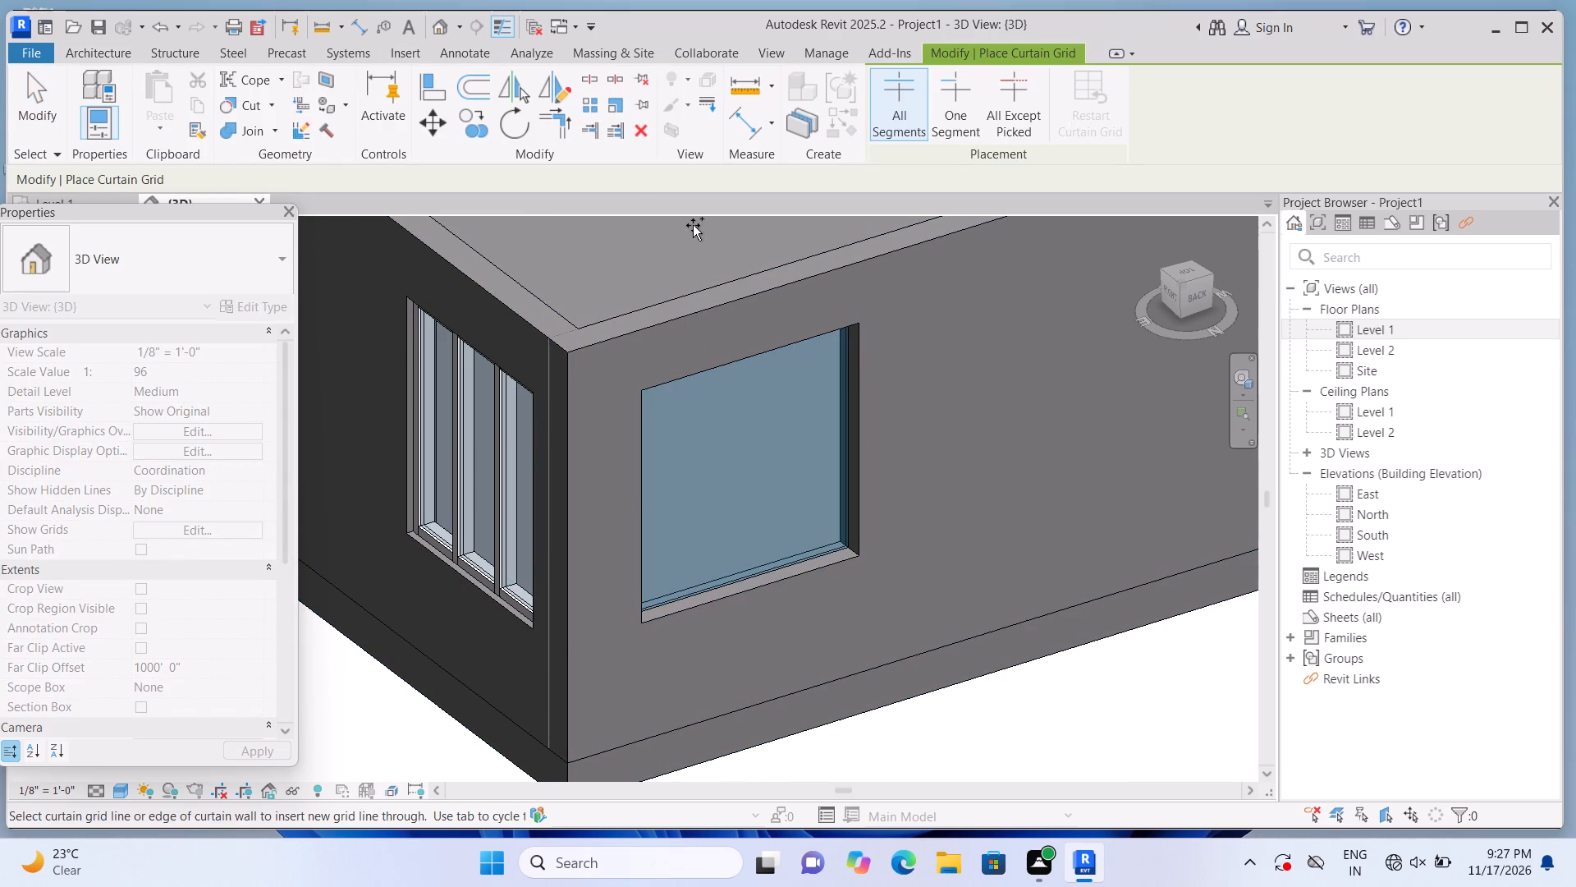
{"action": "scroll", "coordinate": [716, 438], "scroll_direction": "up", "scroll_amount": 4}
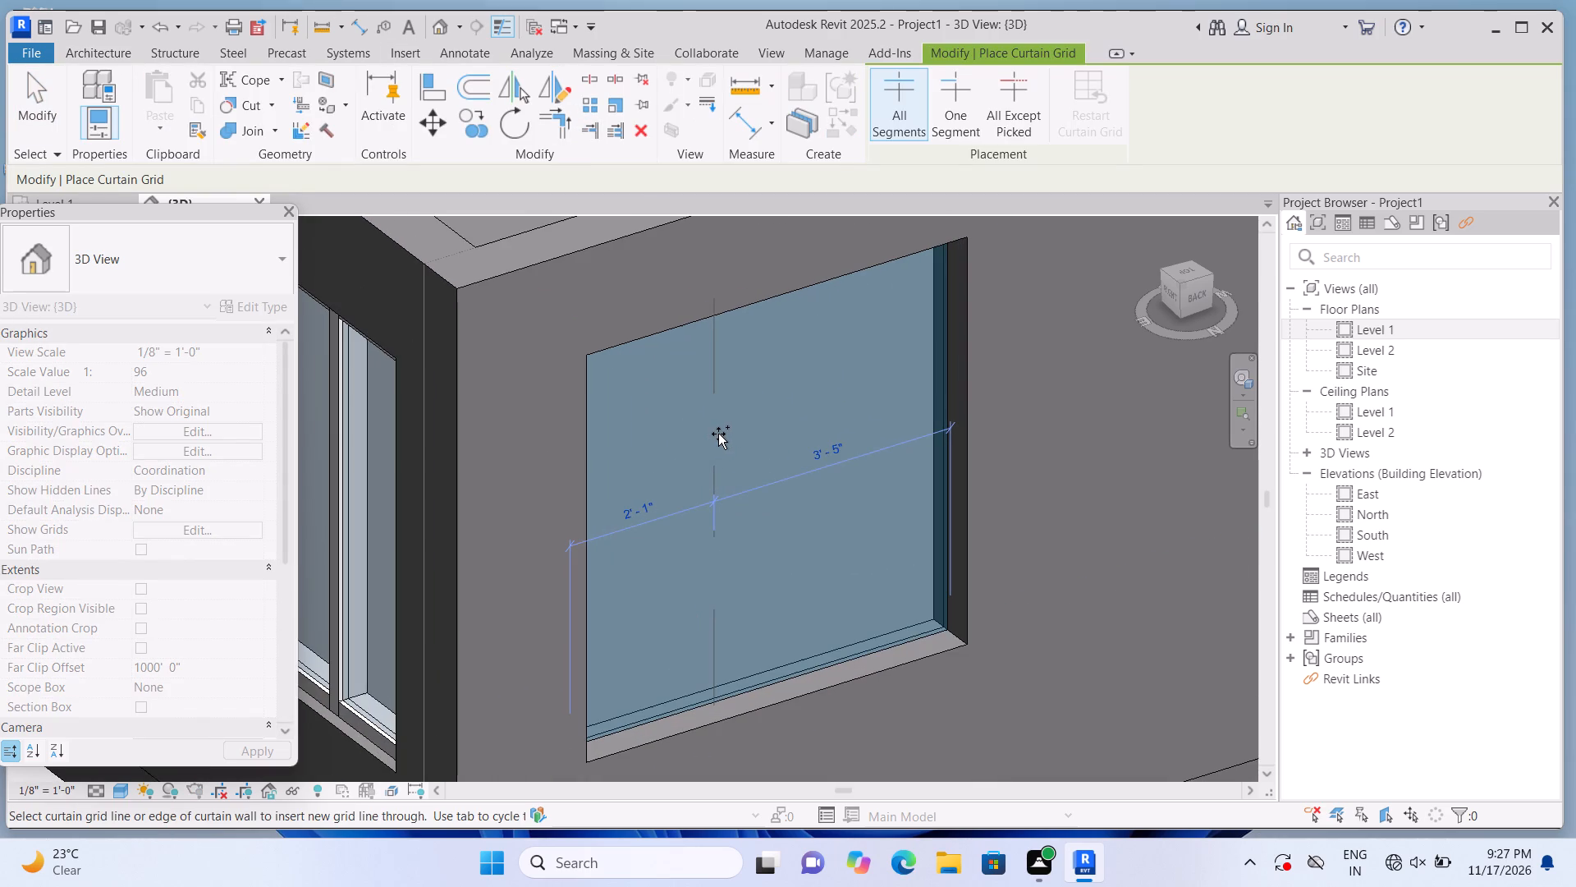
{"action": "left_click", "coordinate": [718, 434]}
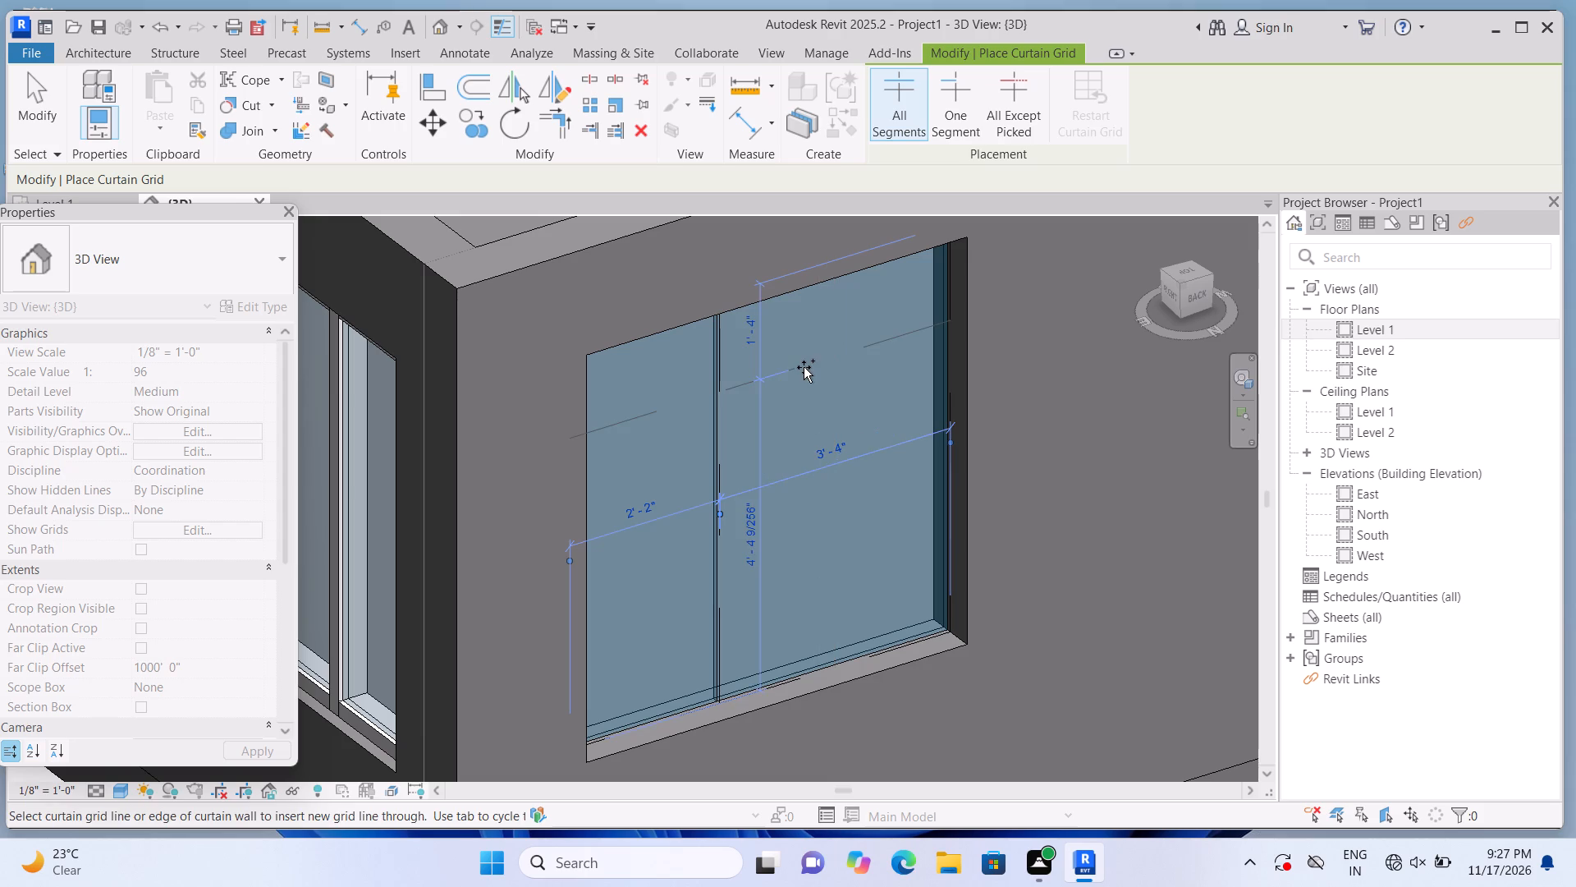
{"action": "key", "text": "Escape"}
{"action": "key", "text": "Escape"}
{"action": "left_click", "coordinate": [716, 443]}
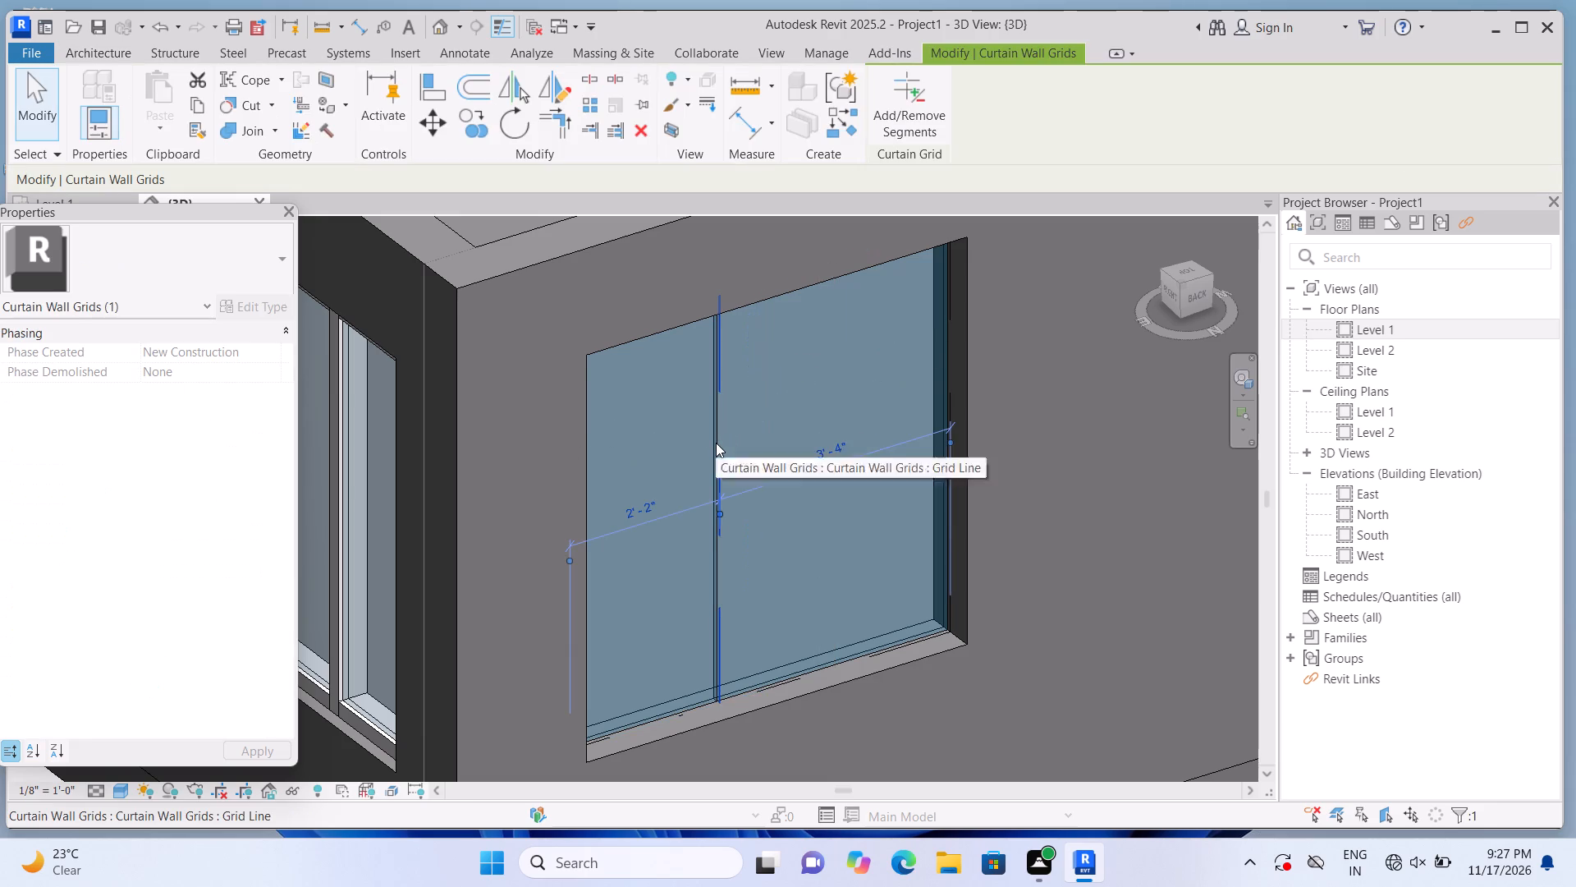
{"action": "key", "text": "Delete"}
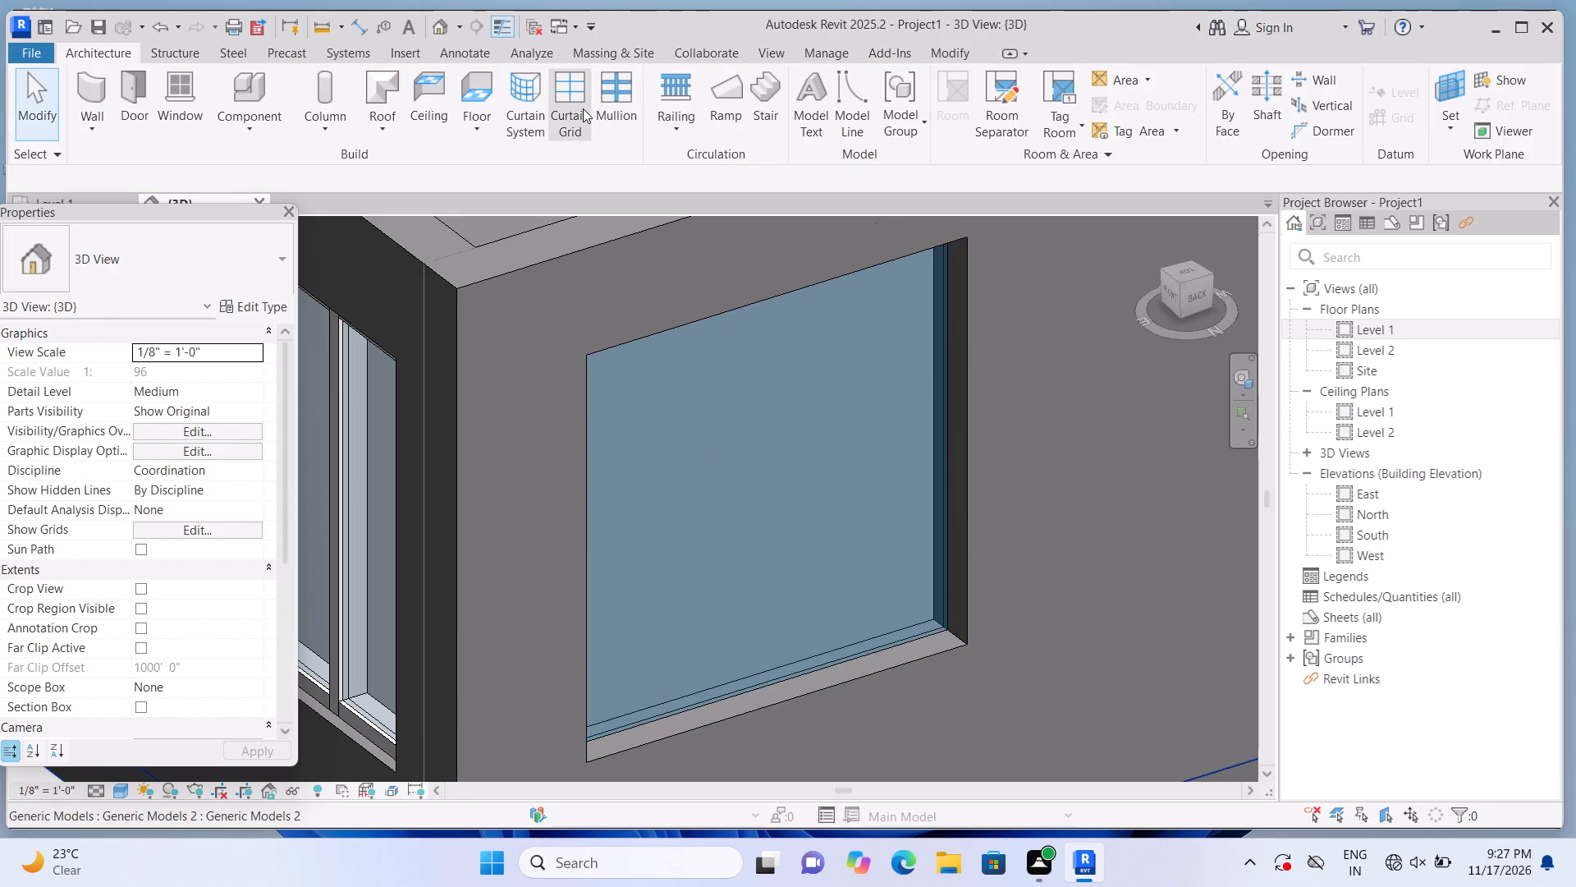
Divide the north wall's 5' 6" curtain wall near the north-east corner into thirds with two vertical grid lines 1' 10" apart.
{"action": "left_click", "coordinate": [583, 108]}
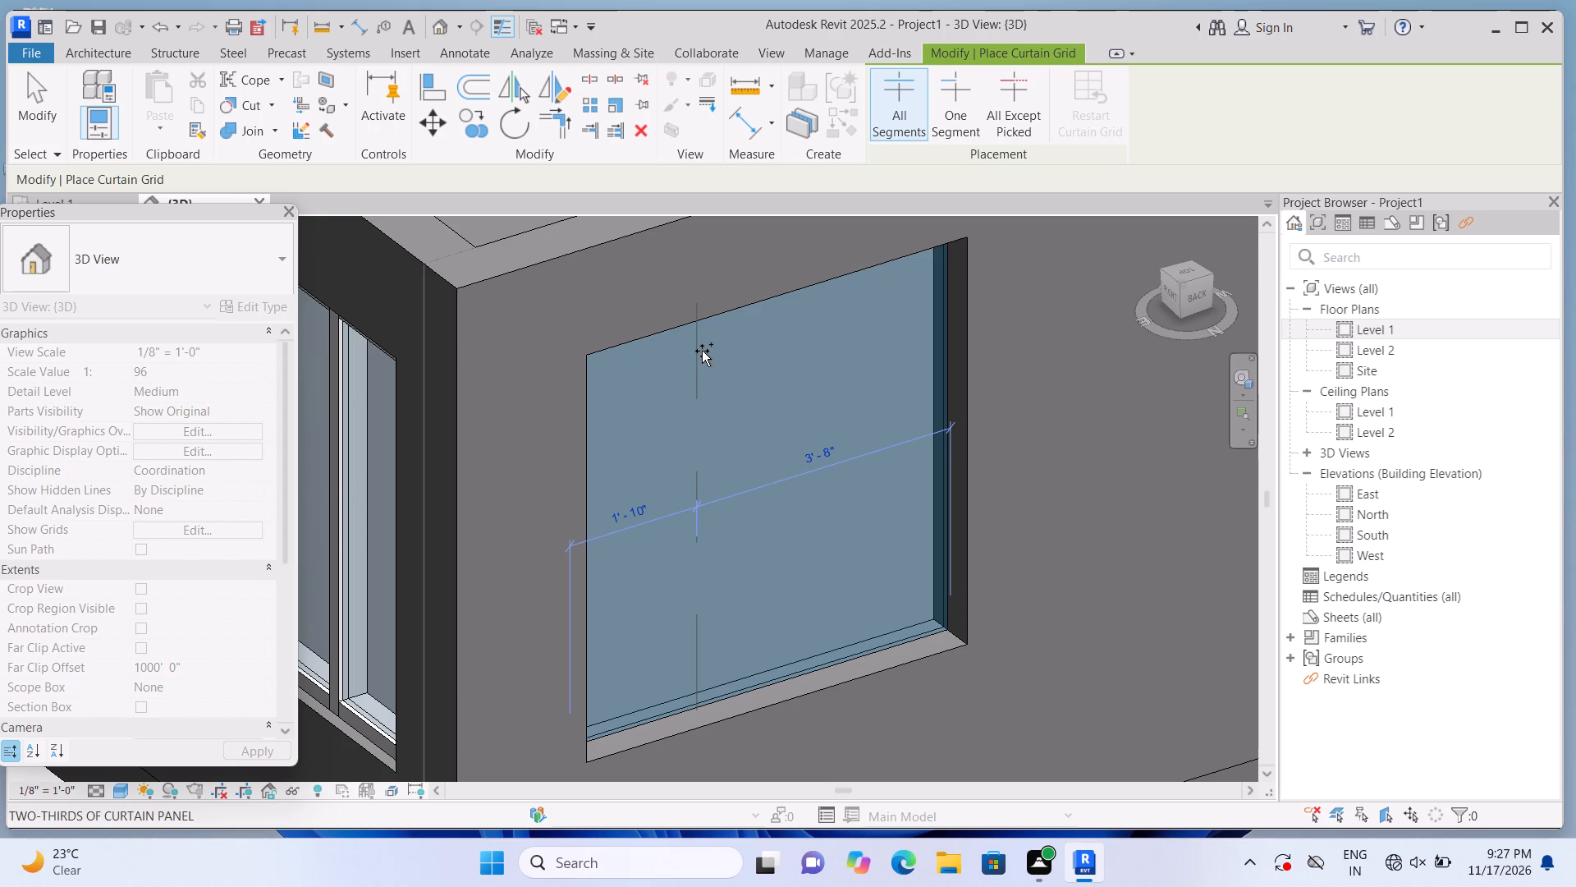
{"action": "left_click", "coordinate": [702, 351]}
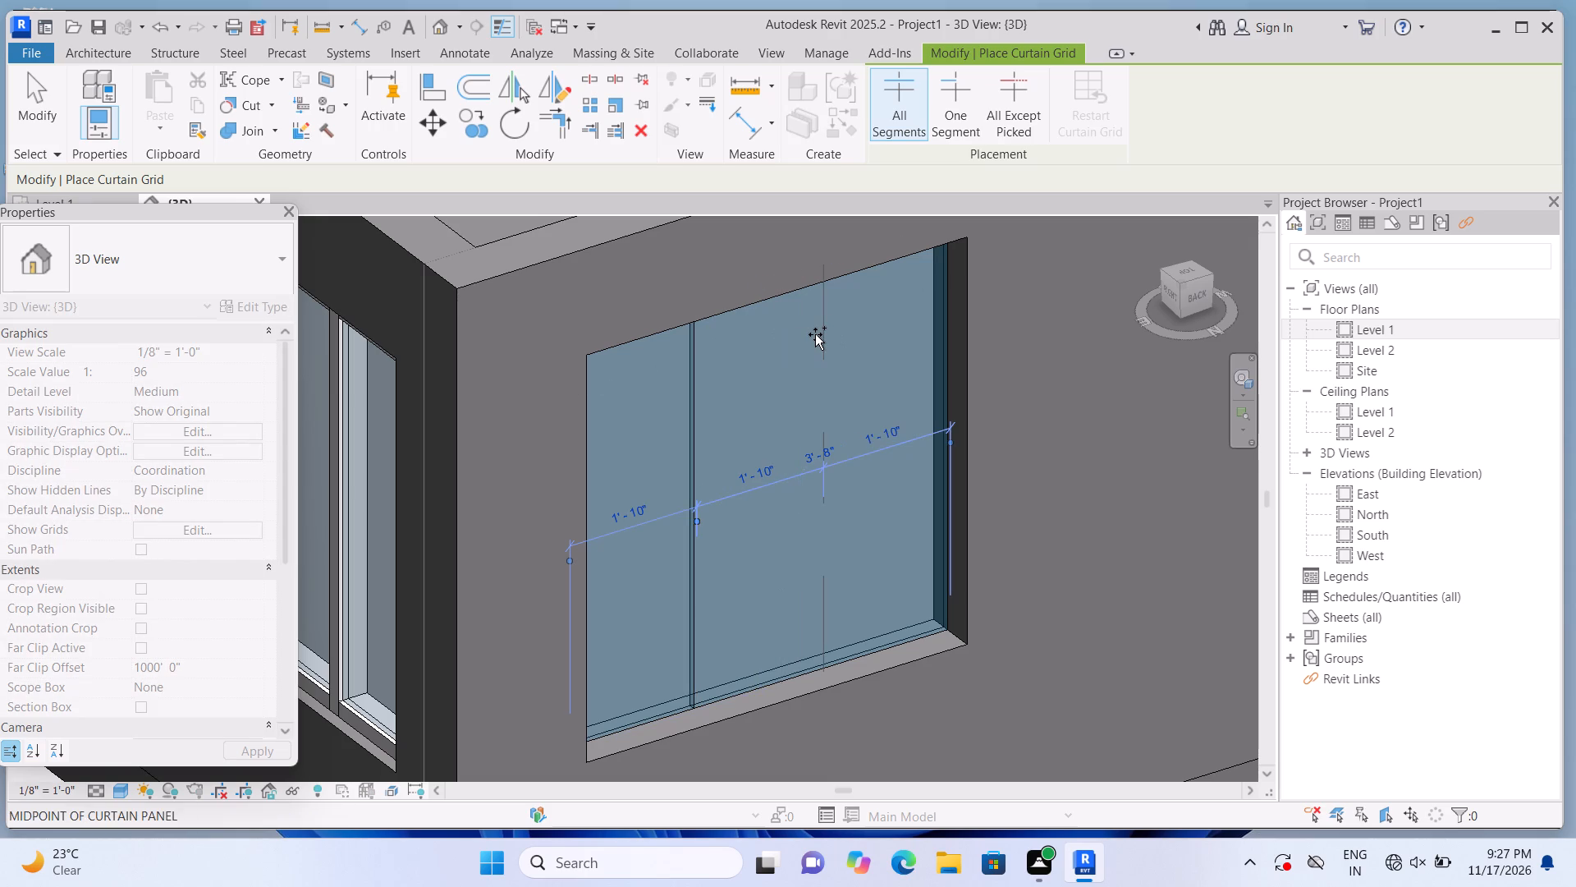
{"action": "left_click", "coordinate": [815, 334]}
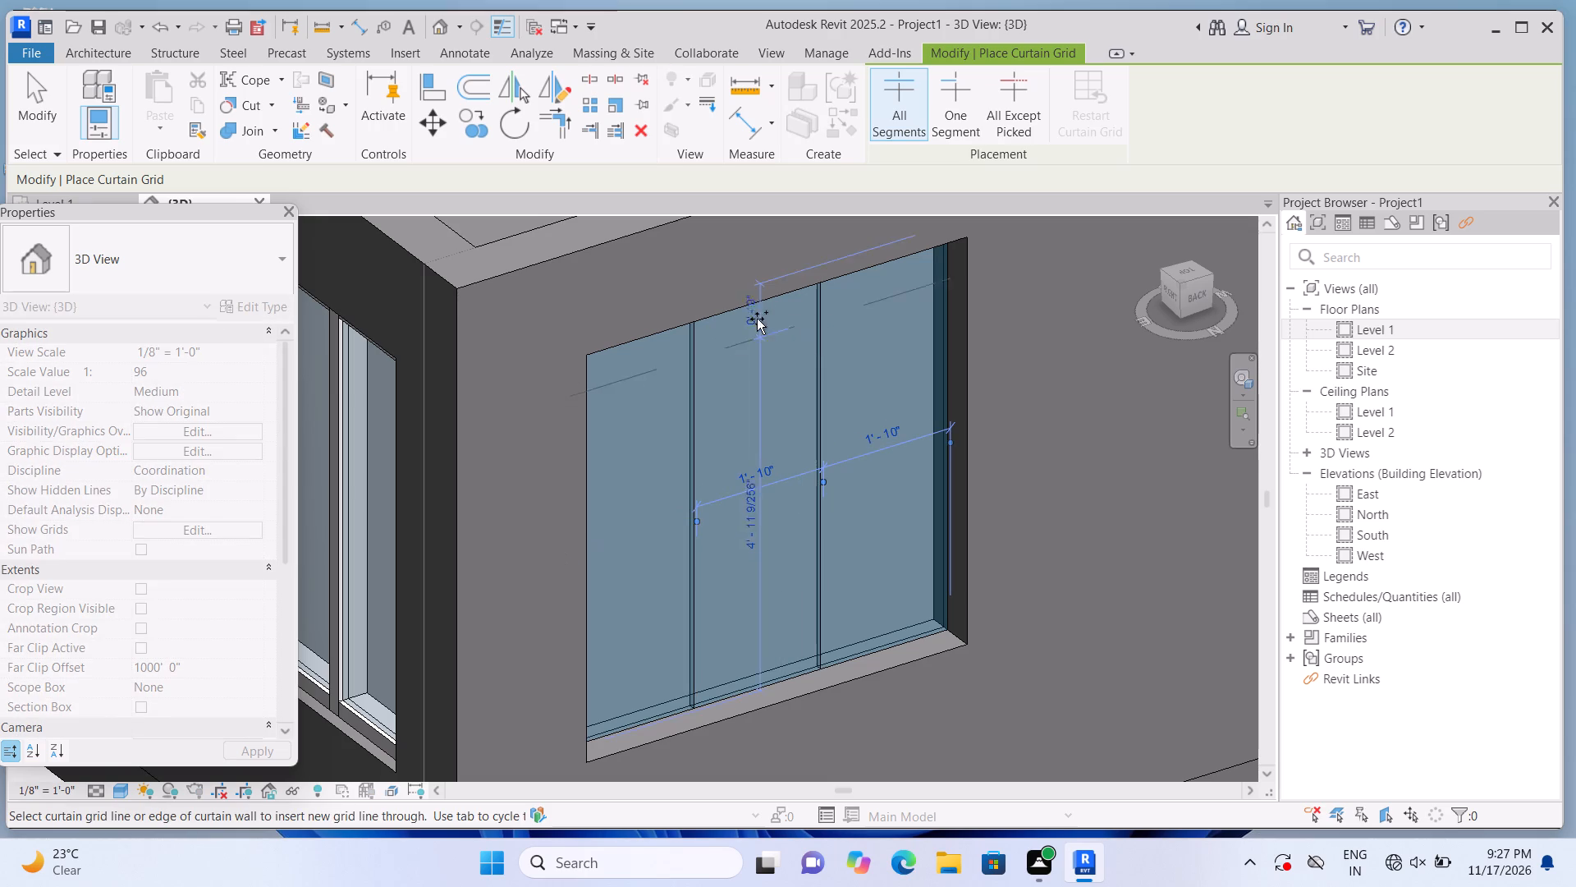
Place 2.5" x 5" rectangular mullions on both vertical grid lines and all four edges of the north wall's 5' 6" window.
{"action": "left_click", "coordinate": [126, 59]}
{"action": "left_click", "coordinate": [612, 136]}
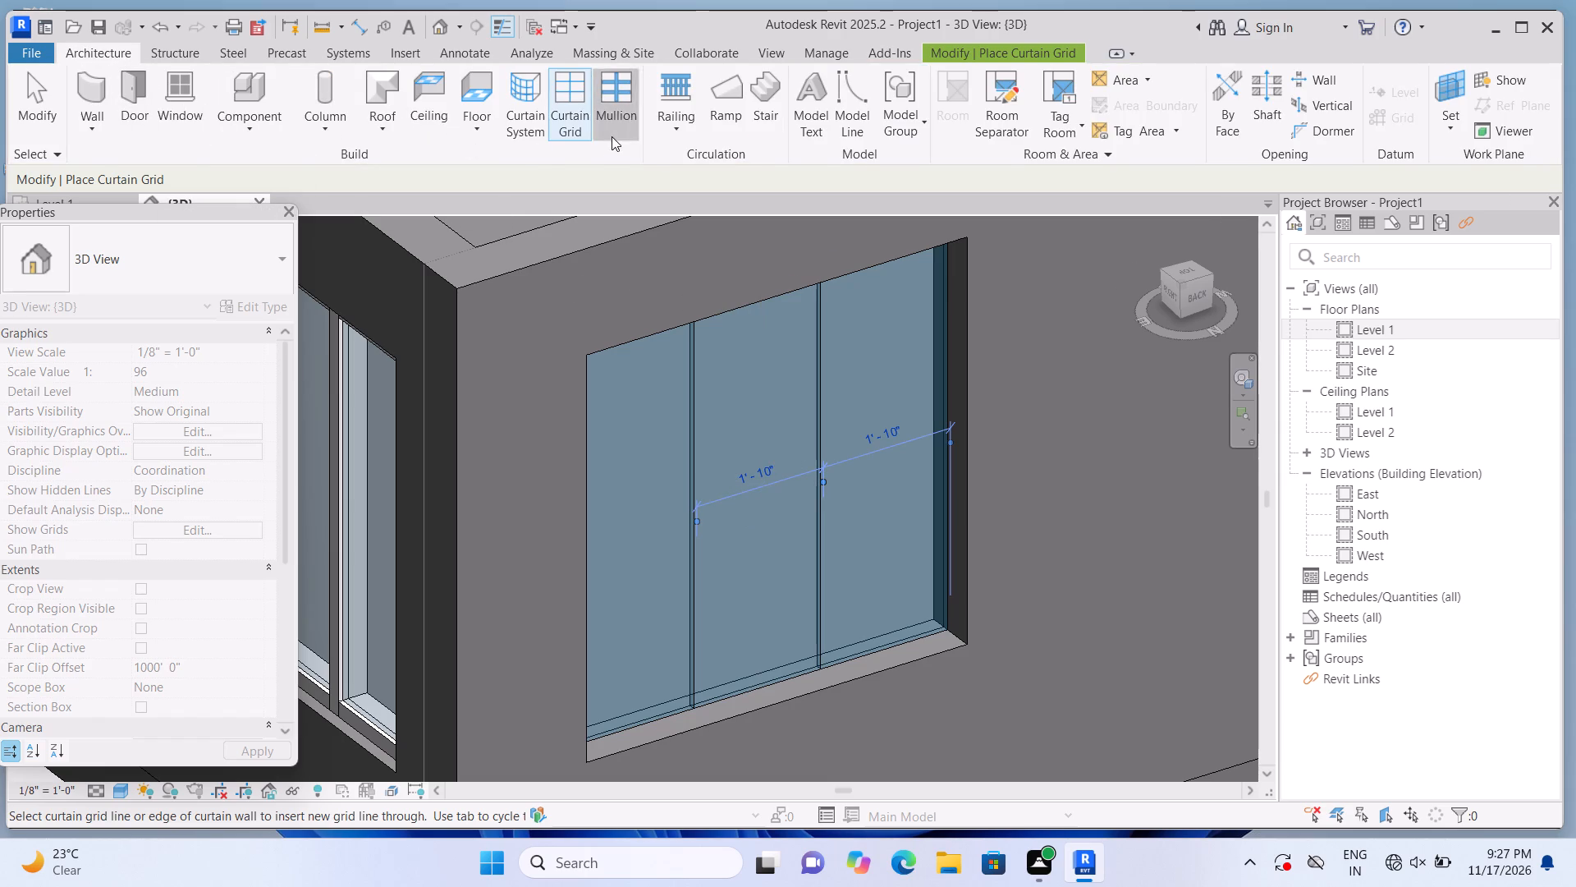
{"action": "left_click", "coordinate": [693, 352]}
{"action": "left_click", "coordinate": [803, 352]}
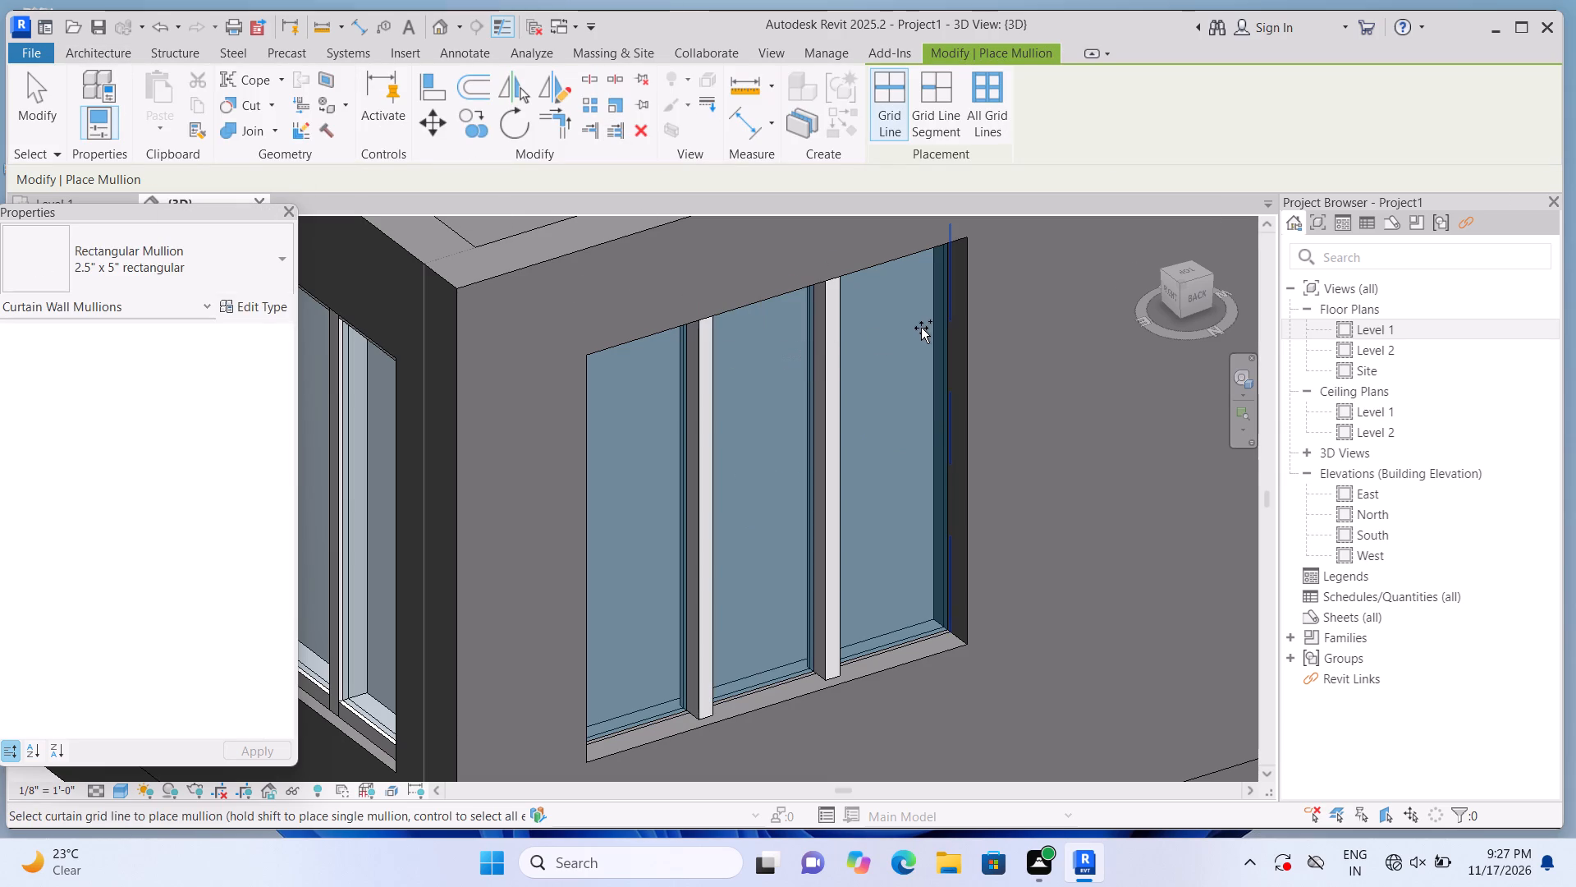
{"action": "left_click", "coordinate": [921, 328]}
{"action": "left_click", "coordinate": [886, 281]}
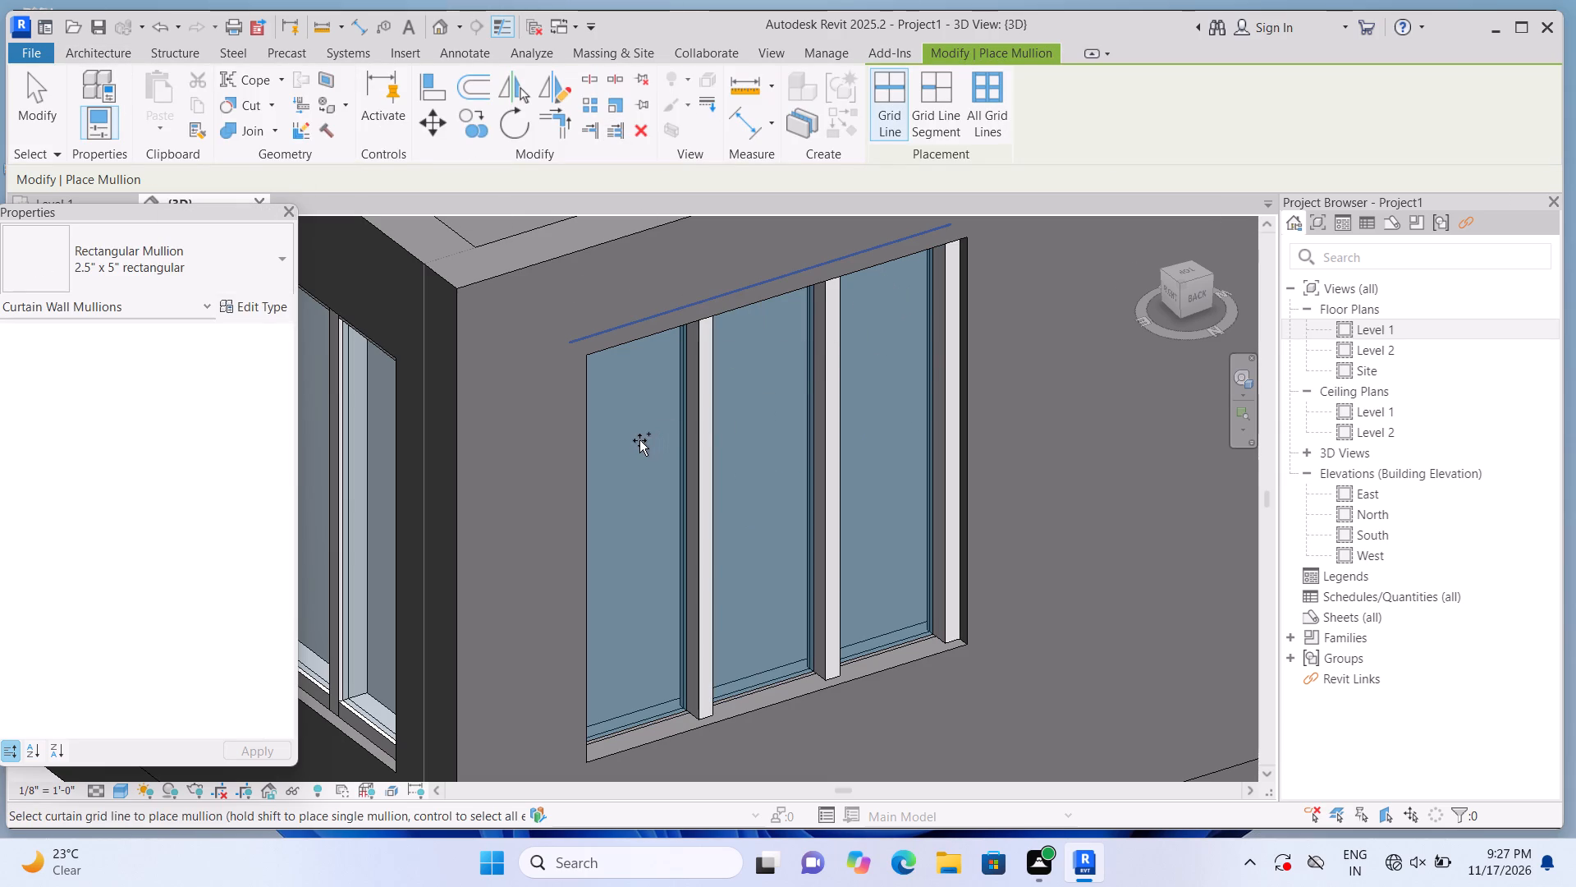
{"action": "left_click", "coordinate": [620, 446]}
{"action": "scroll", "coordinate": [620, 449], "scroll_direction": "down", "scroll_amount": 1}
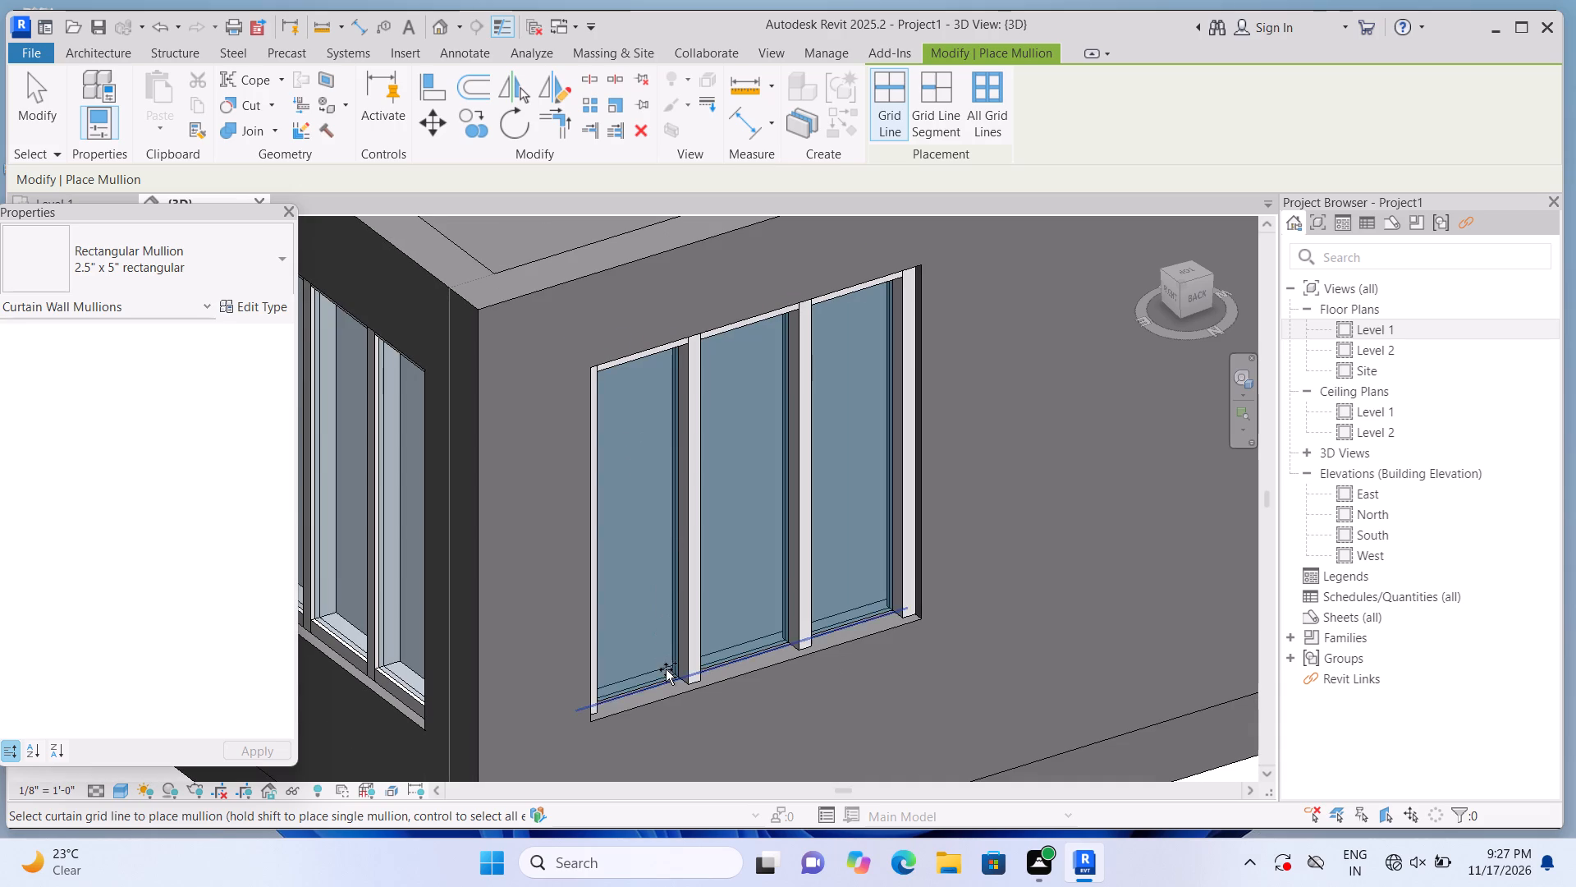
{"action": "left_click", "coordinate": [666, 669]}
{"action": "scroll", "coordinate": [646, 597], "scroll_direction": "down", "scroll_amount": 3}
{"action": "key", "text": "Escape"}
Reshape the north wall's 5' 0" wide curtain wall near the north-west corner to about 3' 8" base offset and 4' 8" height.
{"action": "scroll", "coordinate": [640, 583], "scroll_direction": "down", "scroll_amount": 6}
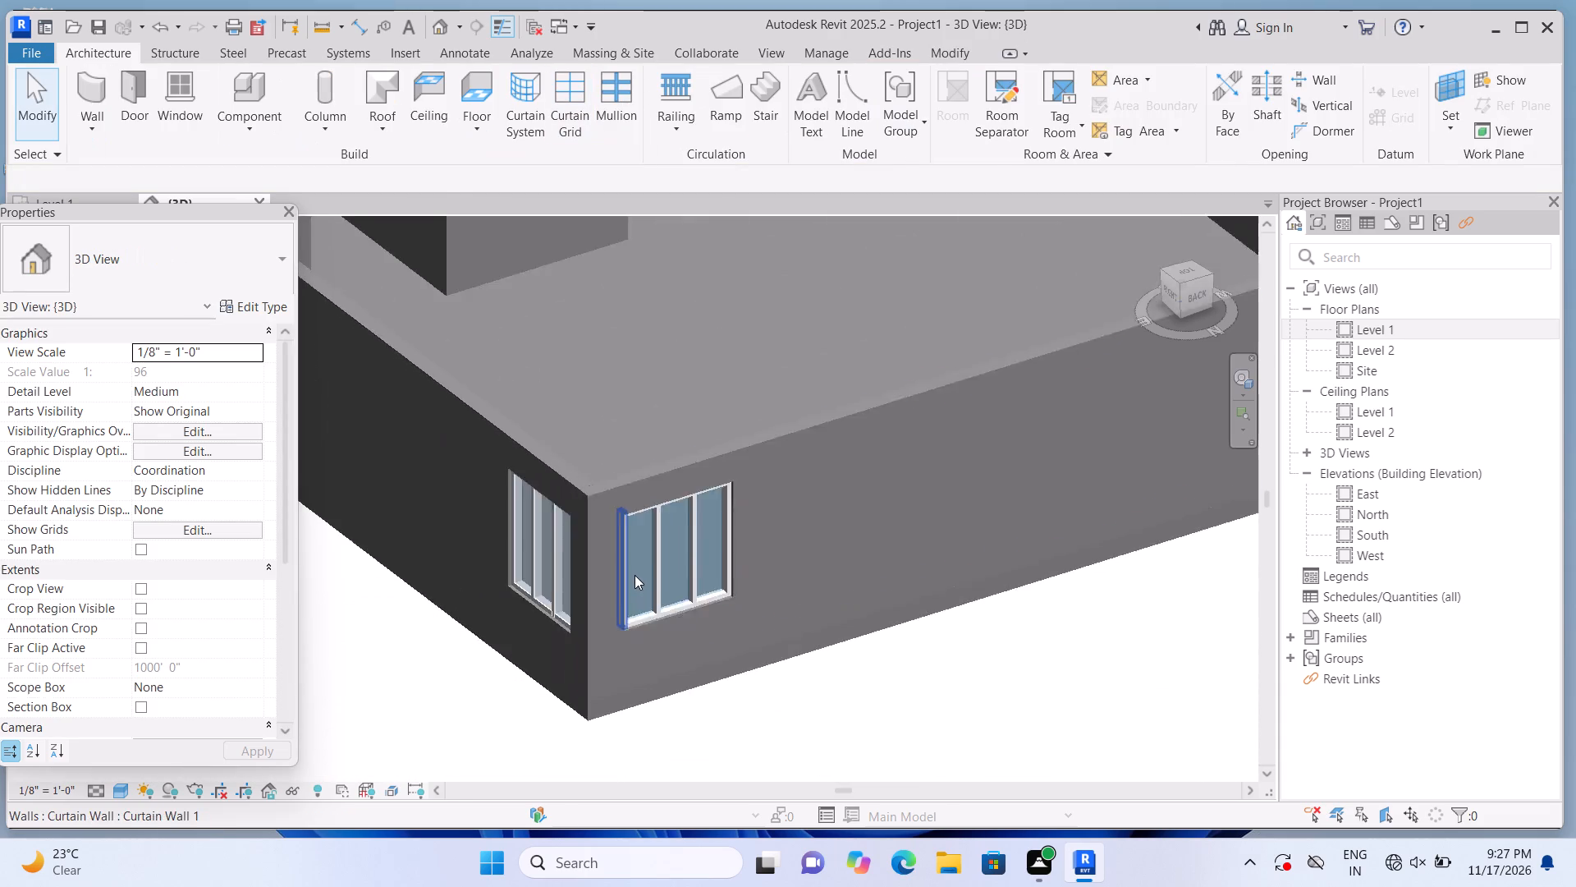
{"action": "scroll", "coordinate": [635, 575], "scroll_direction": "down", "scroll_amount": 4}
{"action": "scroll", "coordinate": [1223, 473], "scroll_direction": "up", "scroll_amount": 5}
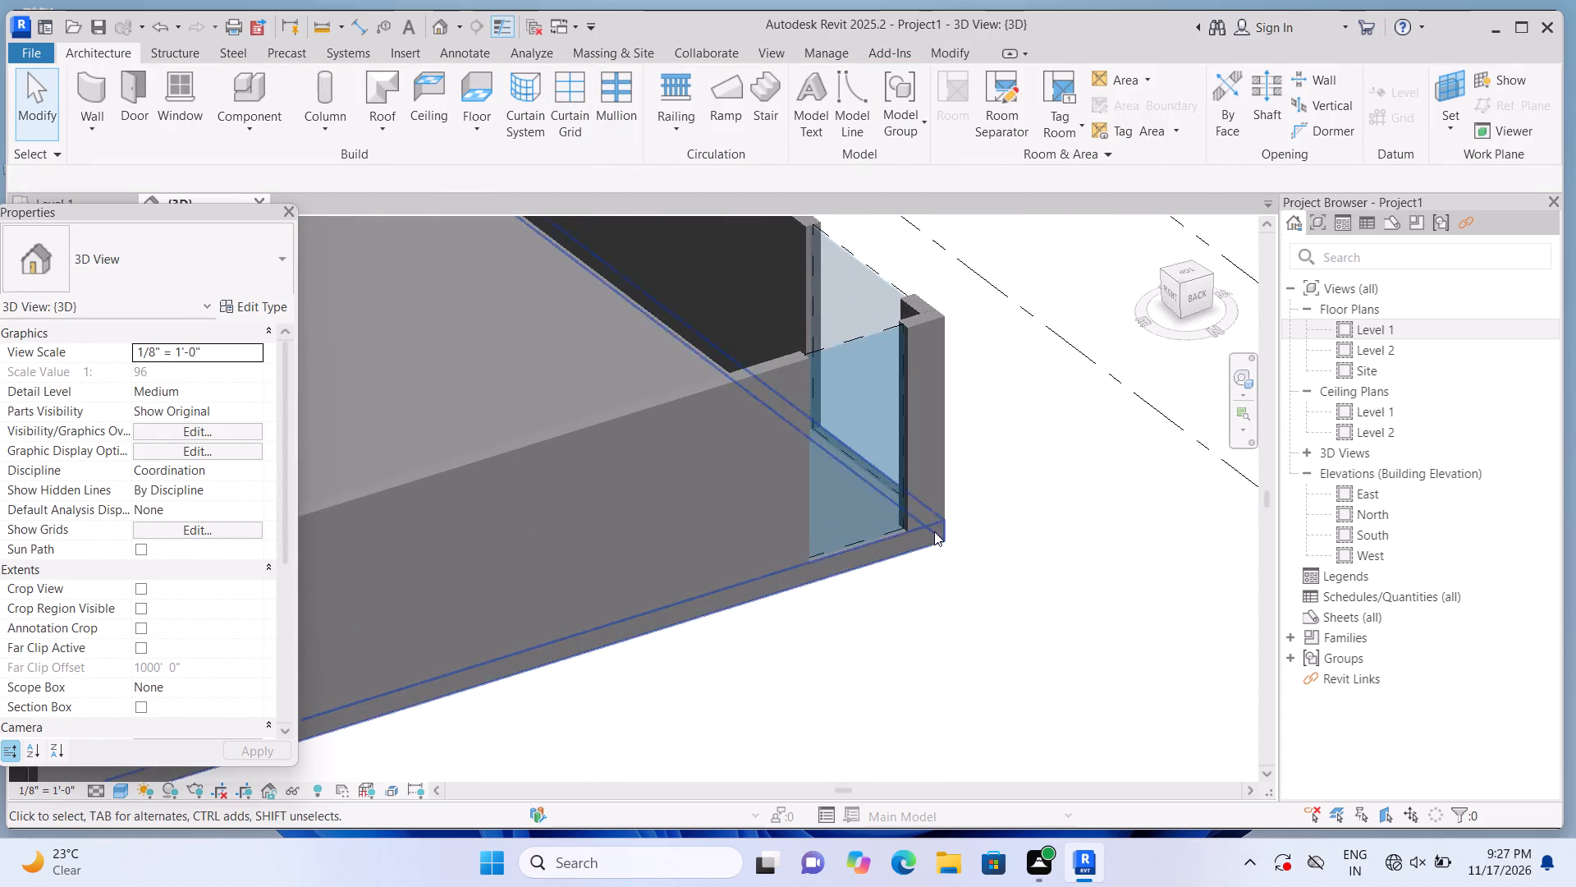
{"action": "scroll", "coordinate": [934, 531], "scroll_direction": "up", "scroll_amount": 2}
{"action": "left_click", "coordinate": [819, 461]}
{"action": "scroll", "coordinate": [828, 484], "scroll_direction": "up", "scroll_amount": 2}
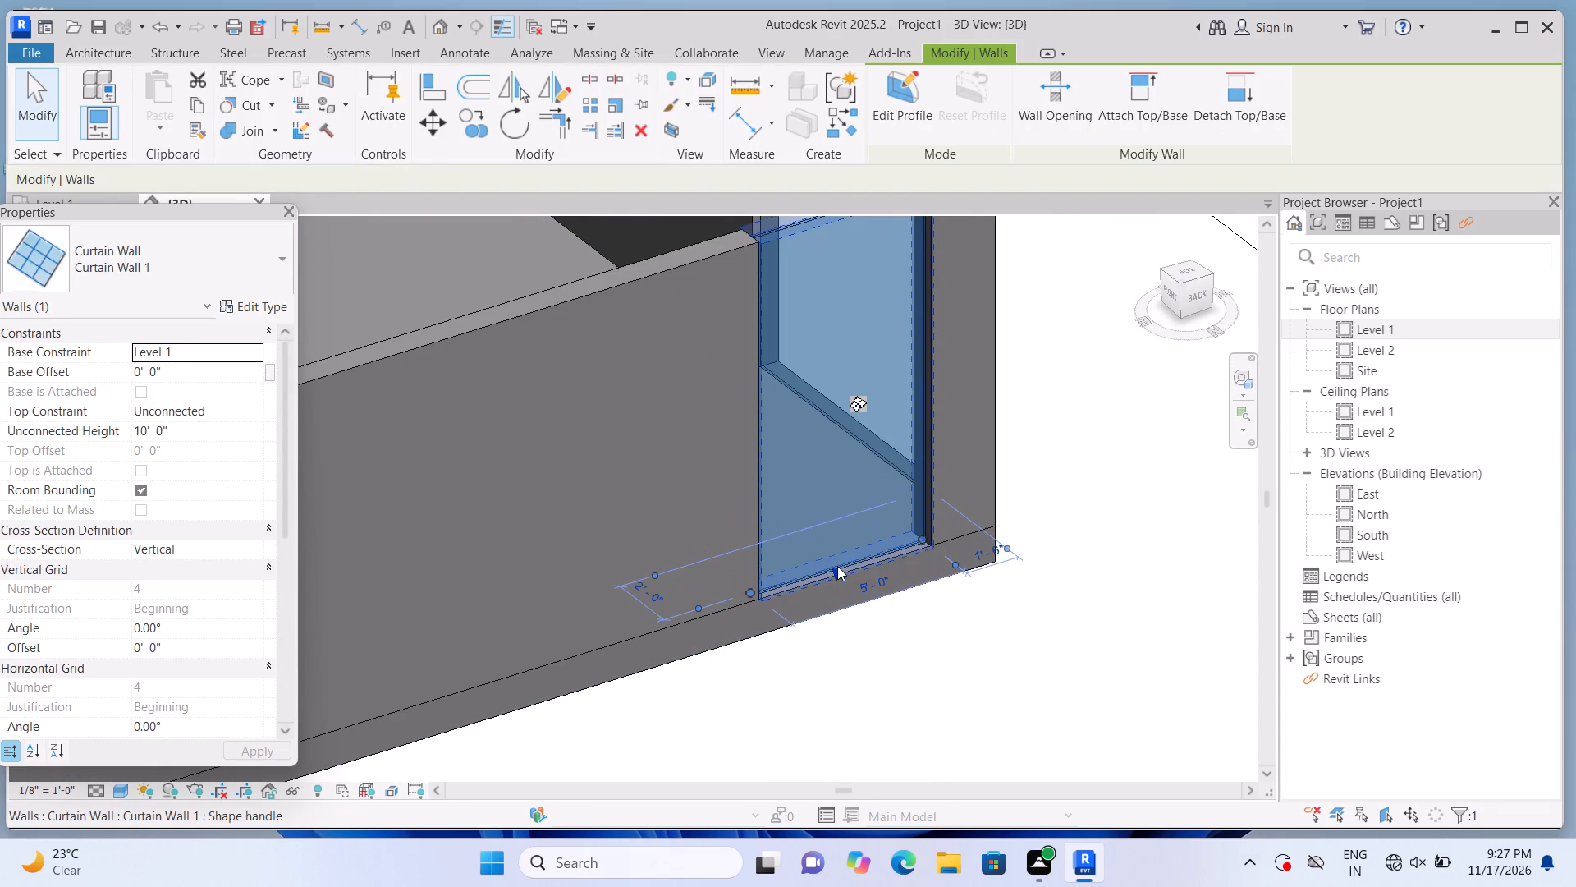
{"action": "left_click_drag", "start_coordinate": [837, 566], "coordinate": [827, 435]}
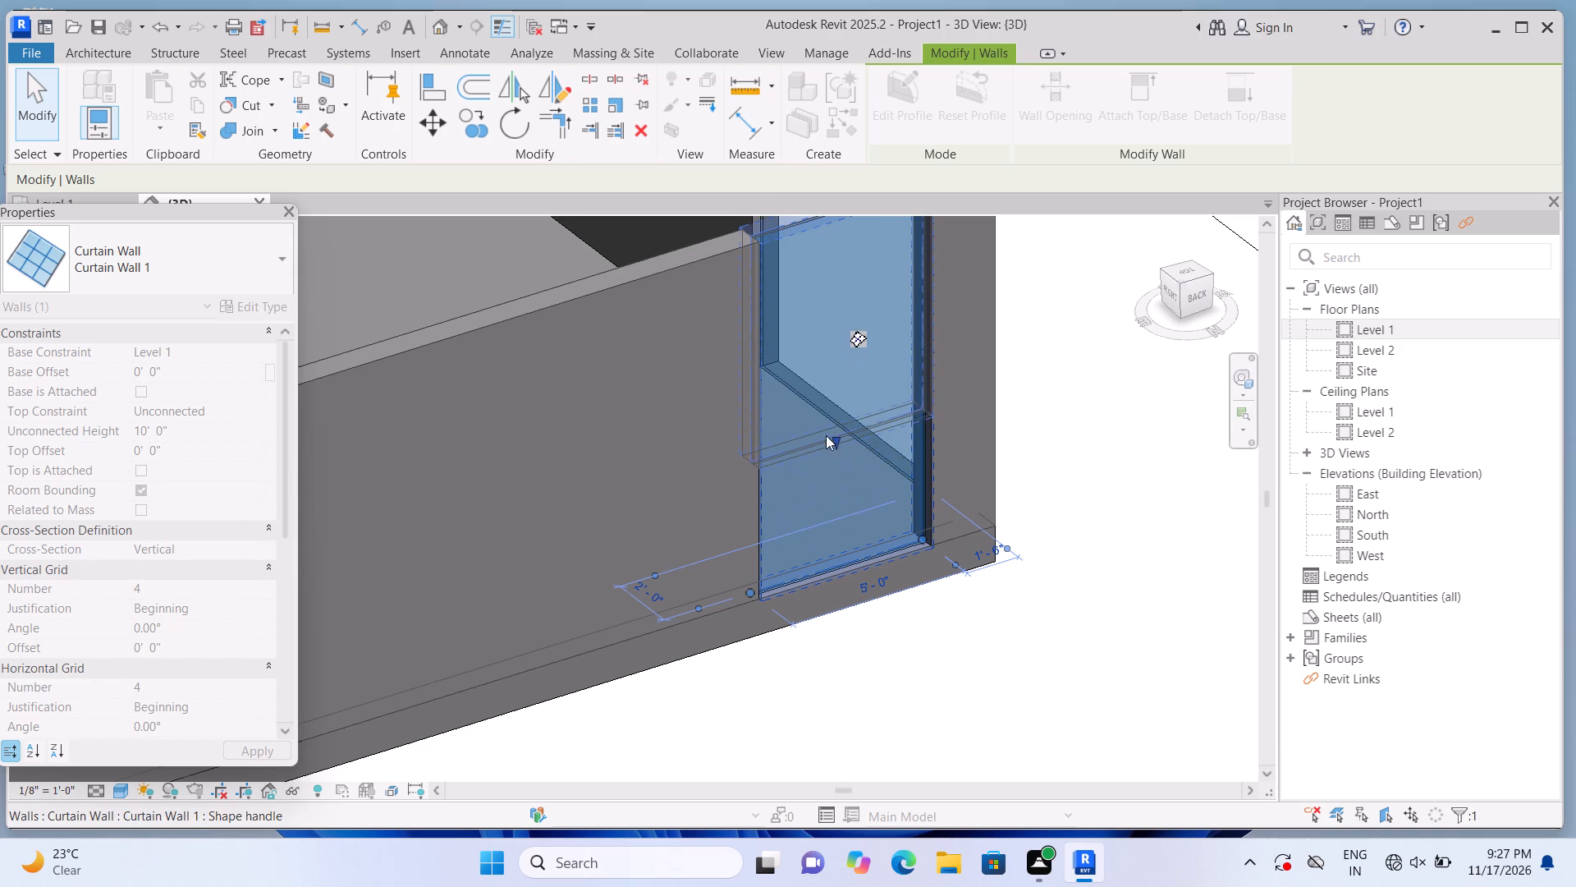
{"action": "scroll", "coordinate": [829, 453], "scroll_direction": "down", "scroll_amount": 2}
{"action": "scroll", "coordinate": [823, 306], "scroll_direction": "up", "scroll_amount": 3}
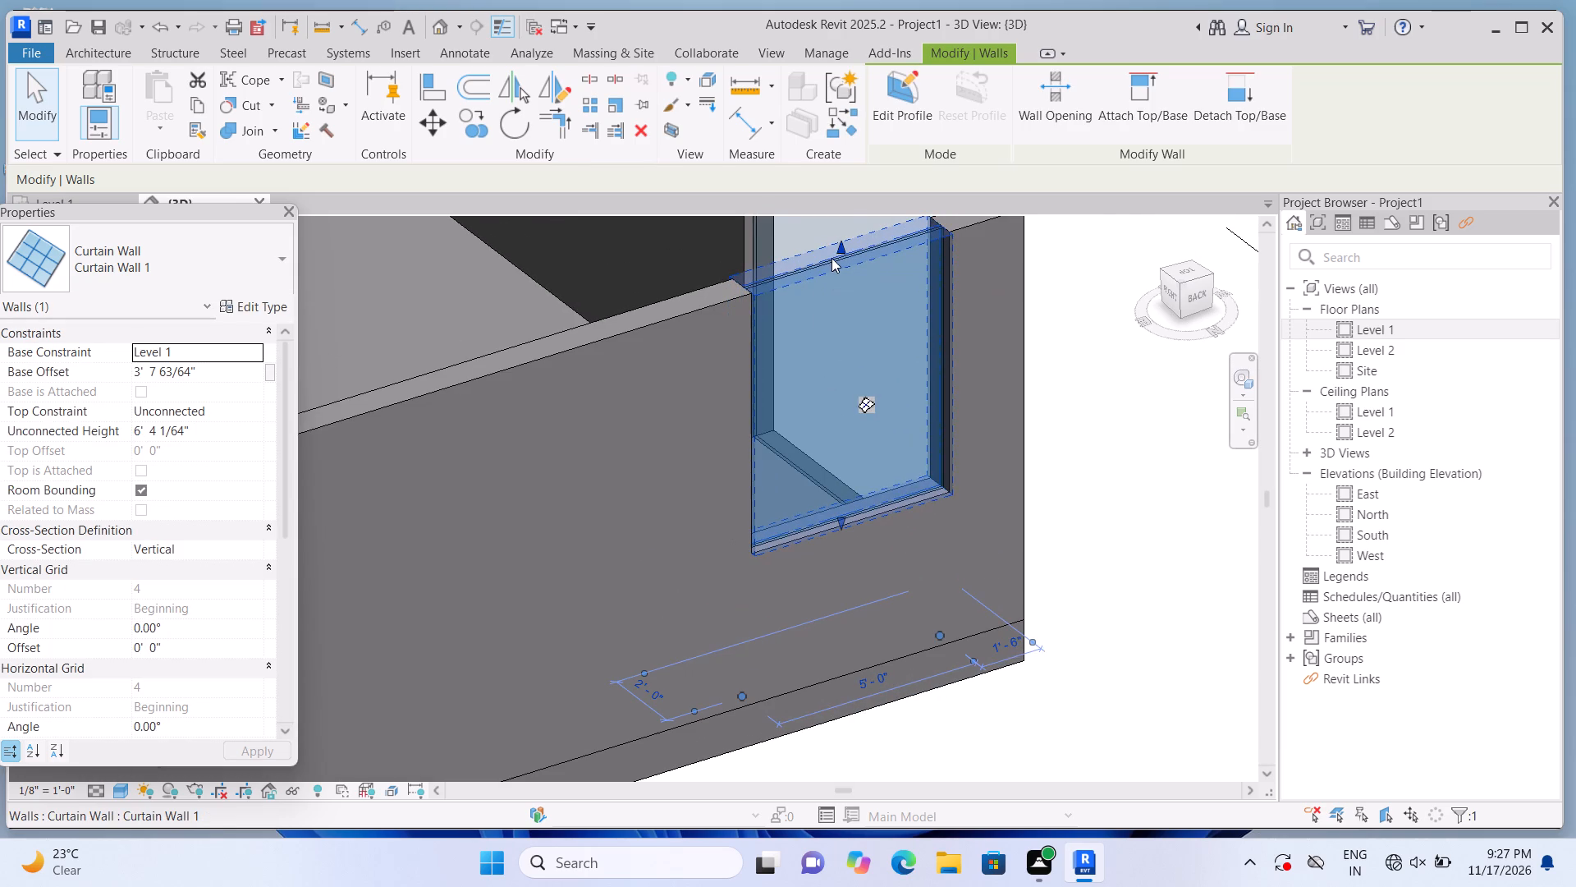
{"action": "left_click_drag", "start_coordinate": [840, 246], "coordinate": [864, 306]}
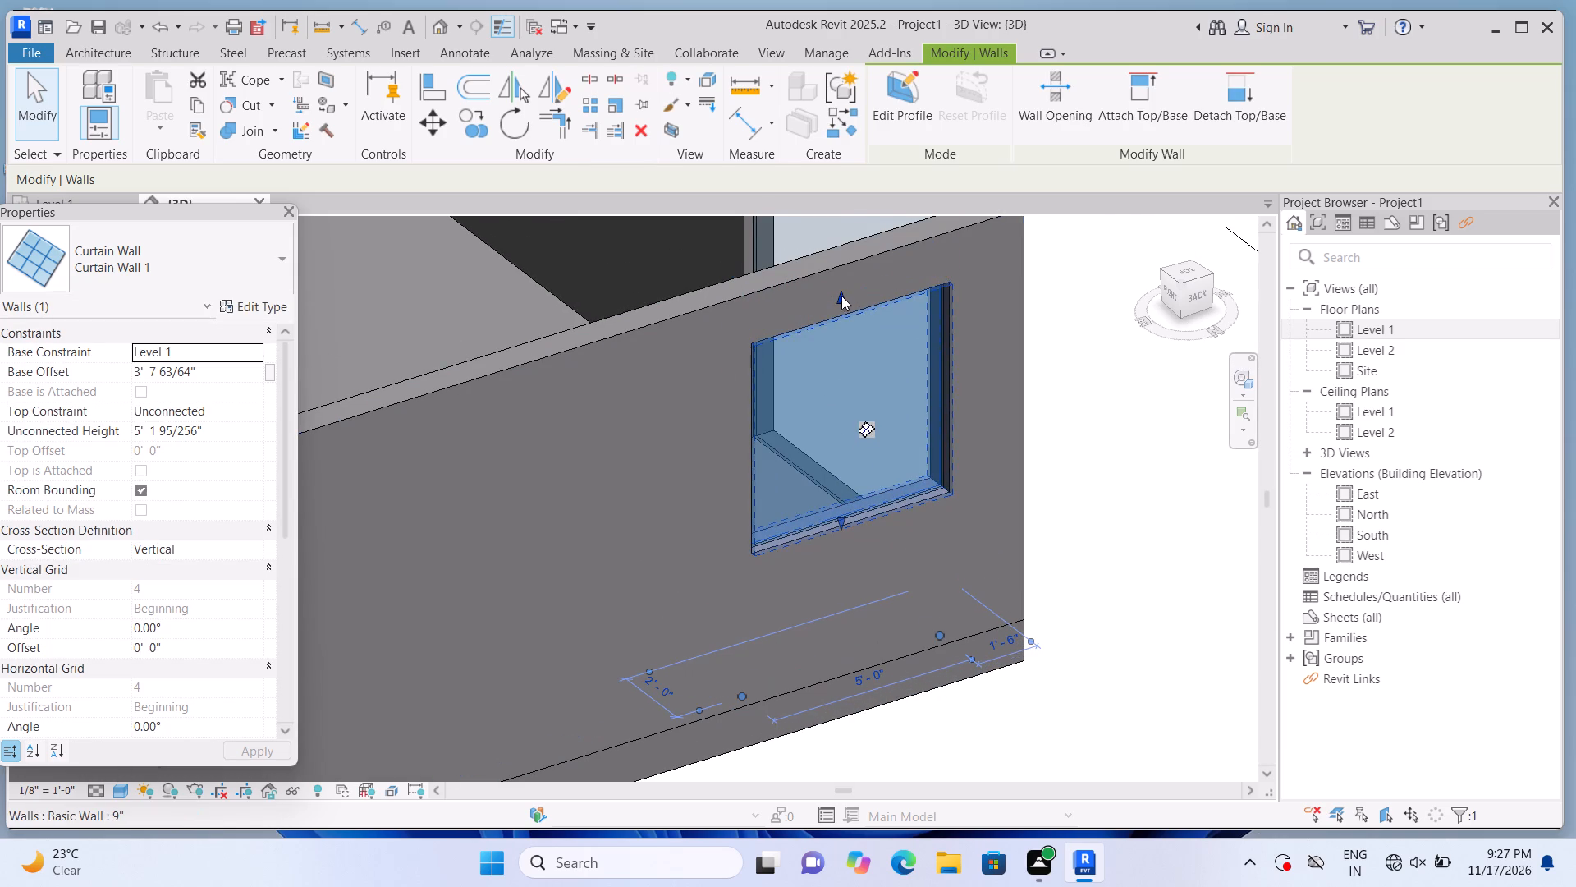
{"action": "left_click_drag", "start_coordinate": [841, 294], "coordinate": [850, 323]}
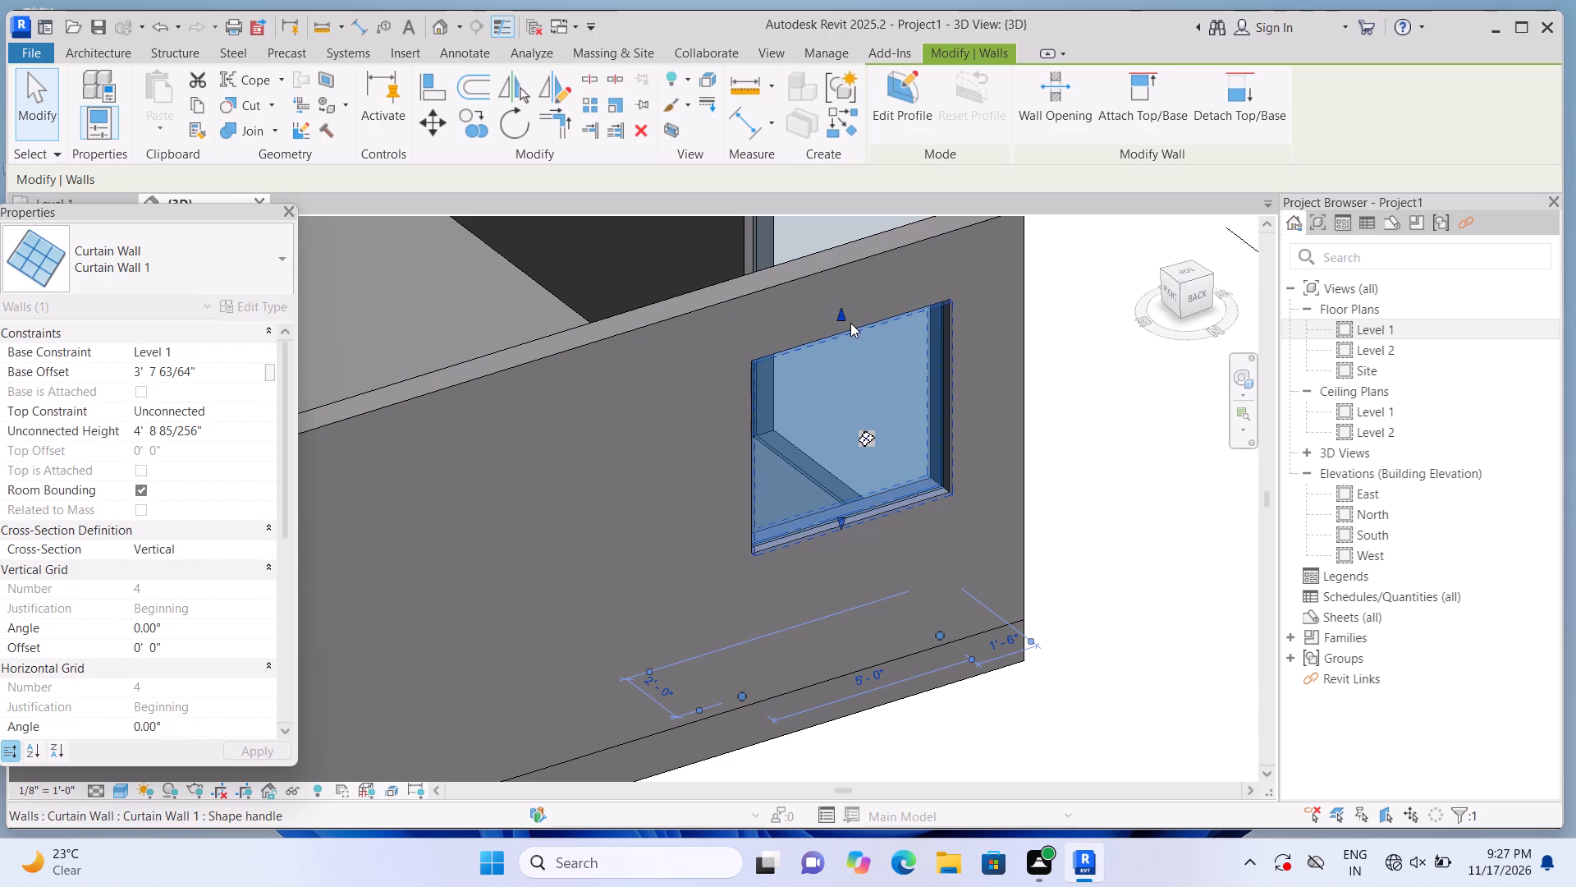
{"action": "left_click", "coordinate": [1047, 504]}
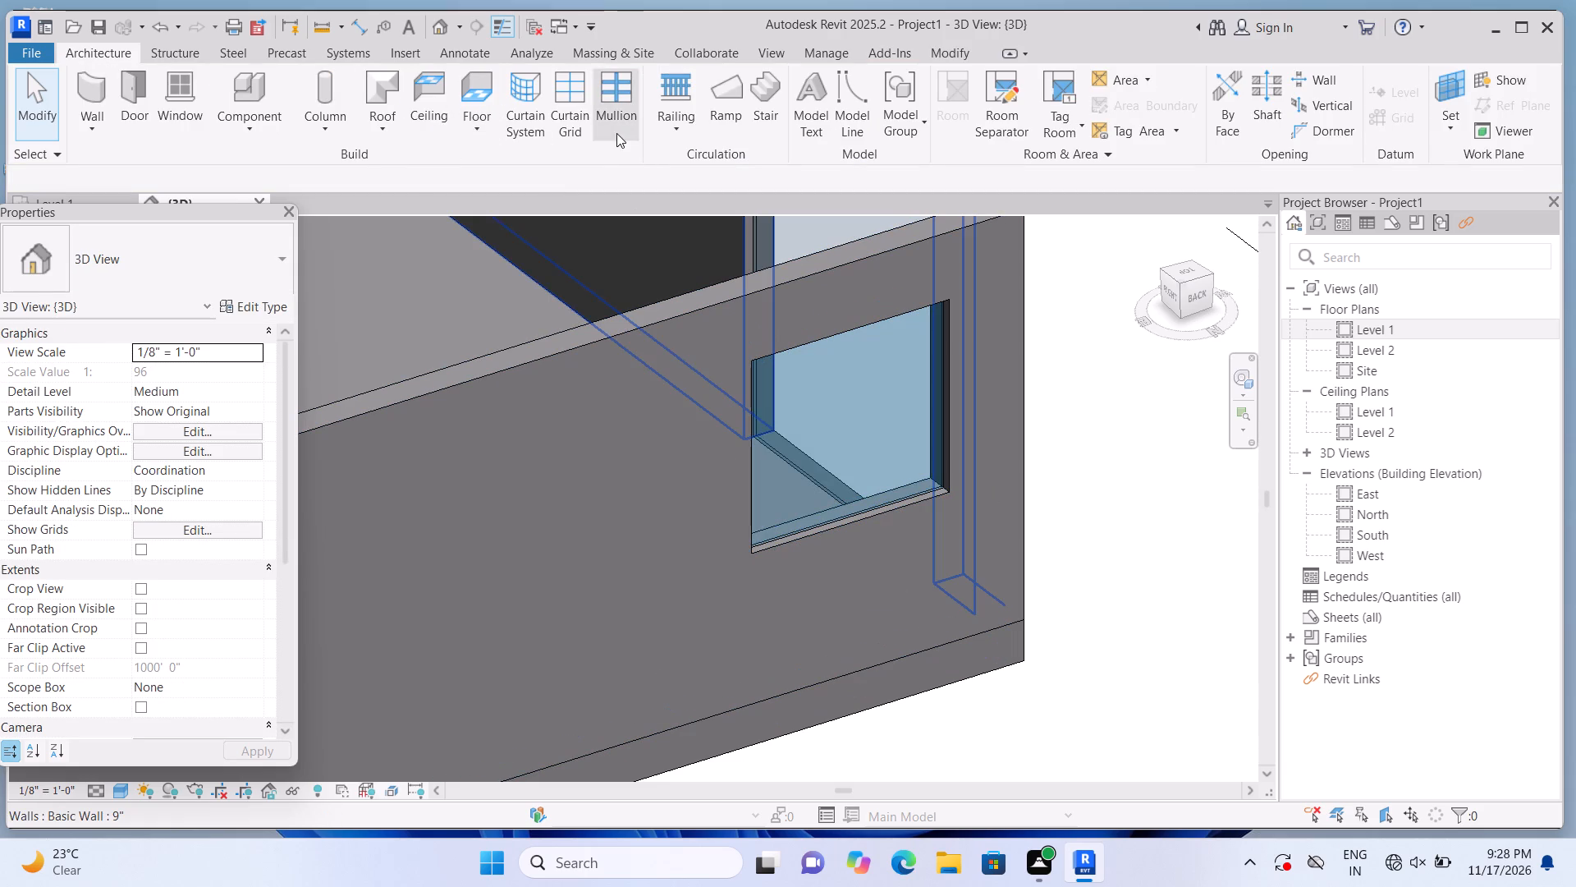
Divide the north wall's 5' 0" curtain wall near the north-west corner into thirds with two vertical grid lines 1' 8" apart.
{"action": "left_click", "coordinate": [556, 123]}
{"action": "scroll", "coordinate": [796, 284], "scroll_direction": "up", "scroll_amount": 2}
{"action": "scroll", "coordinate": [839, 368], "scroll_direction": "up", "scroll_amount": 2}
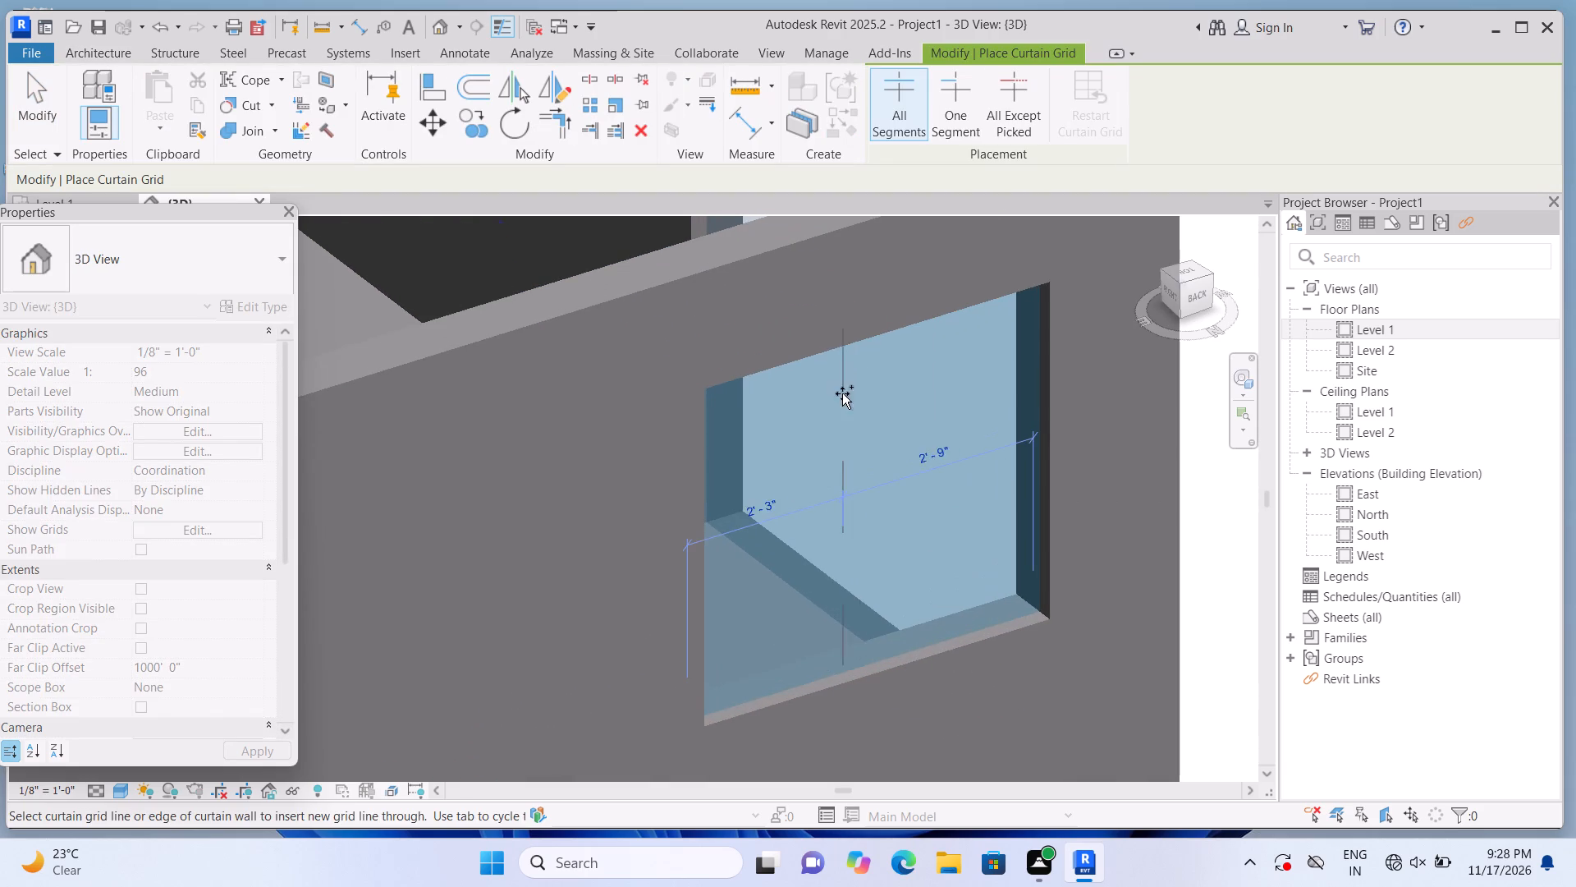
{"action": "left_click", "coordinate": [814, 402]}
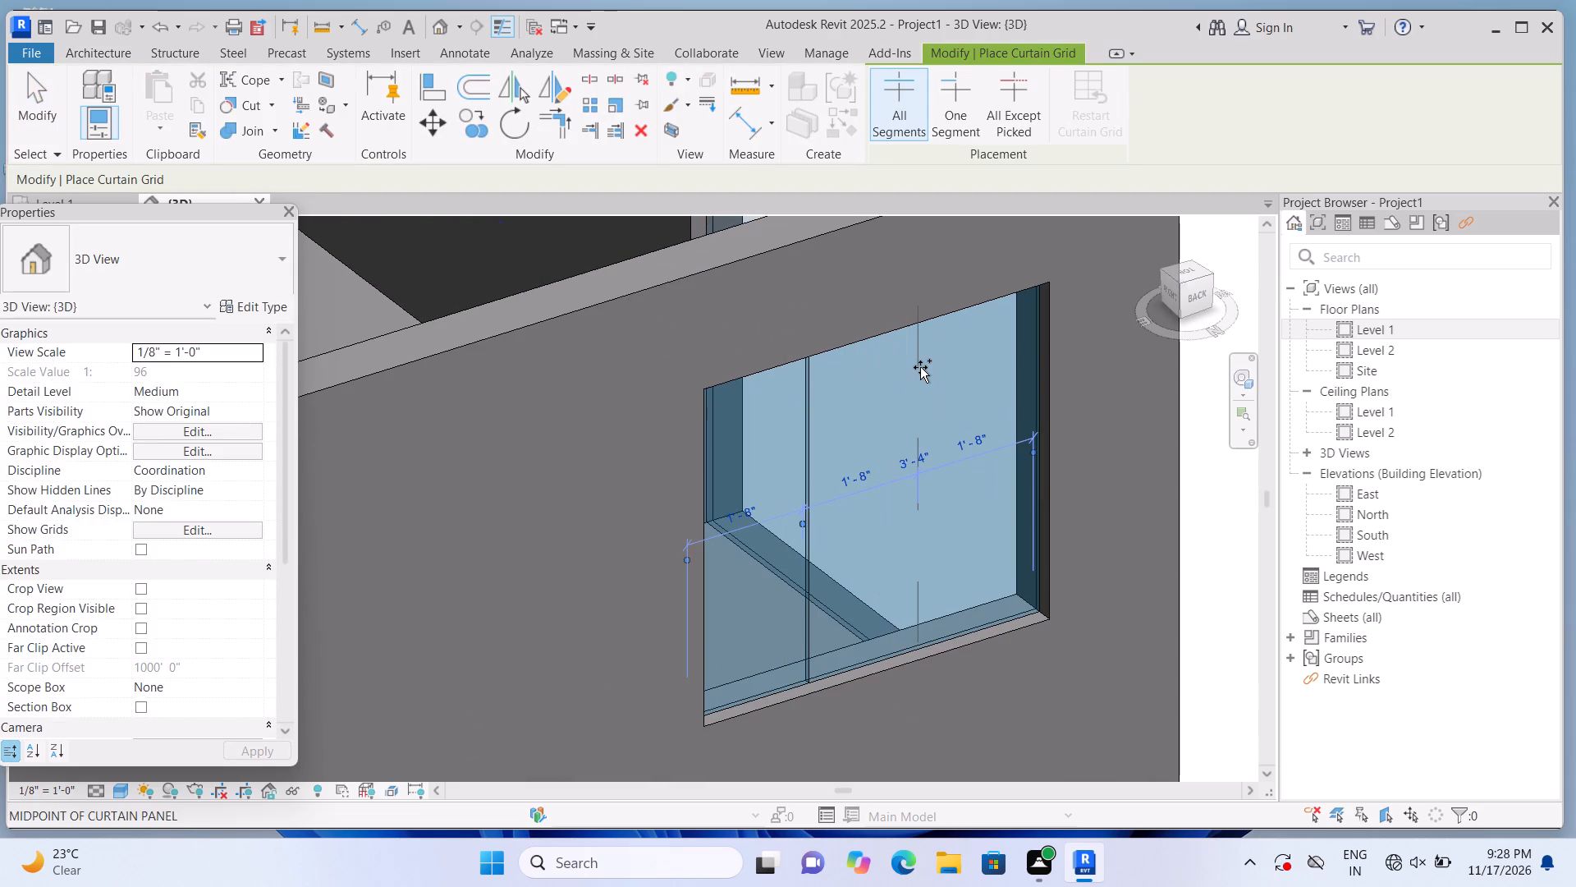
{"action": "left_click", "coordinate": [920, 367]}
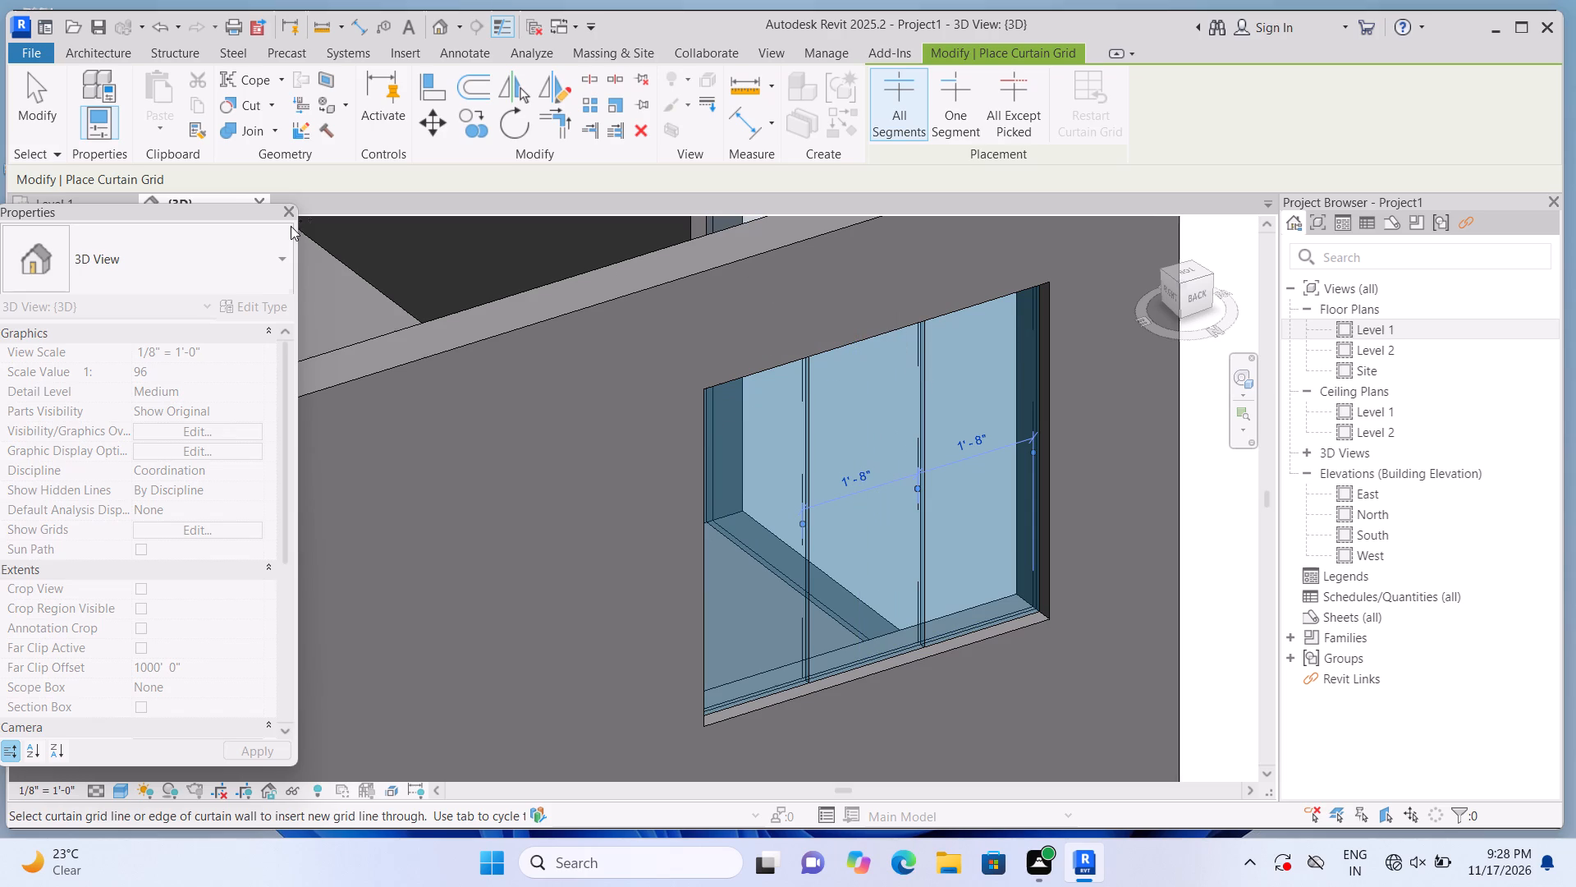
Place 2.5" x 5" rectangular mullions on both vertical grid lines and all four edges of the north wall's 5' 0" window.
{"action": "left_click", "coordinate": [131, 53]}
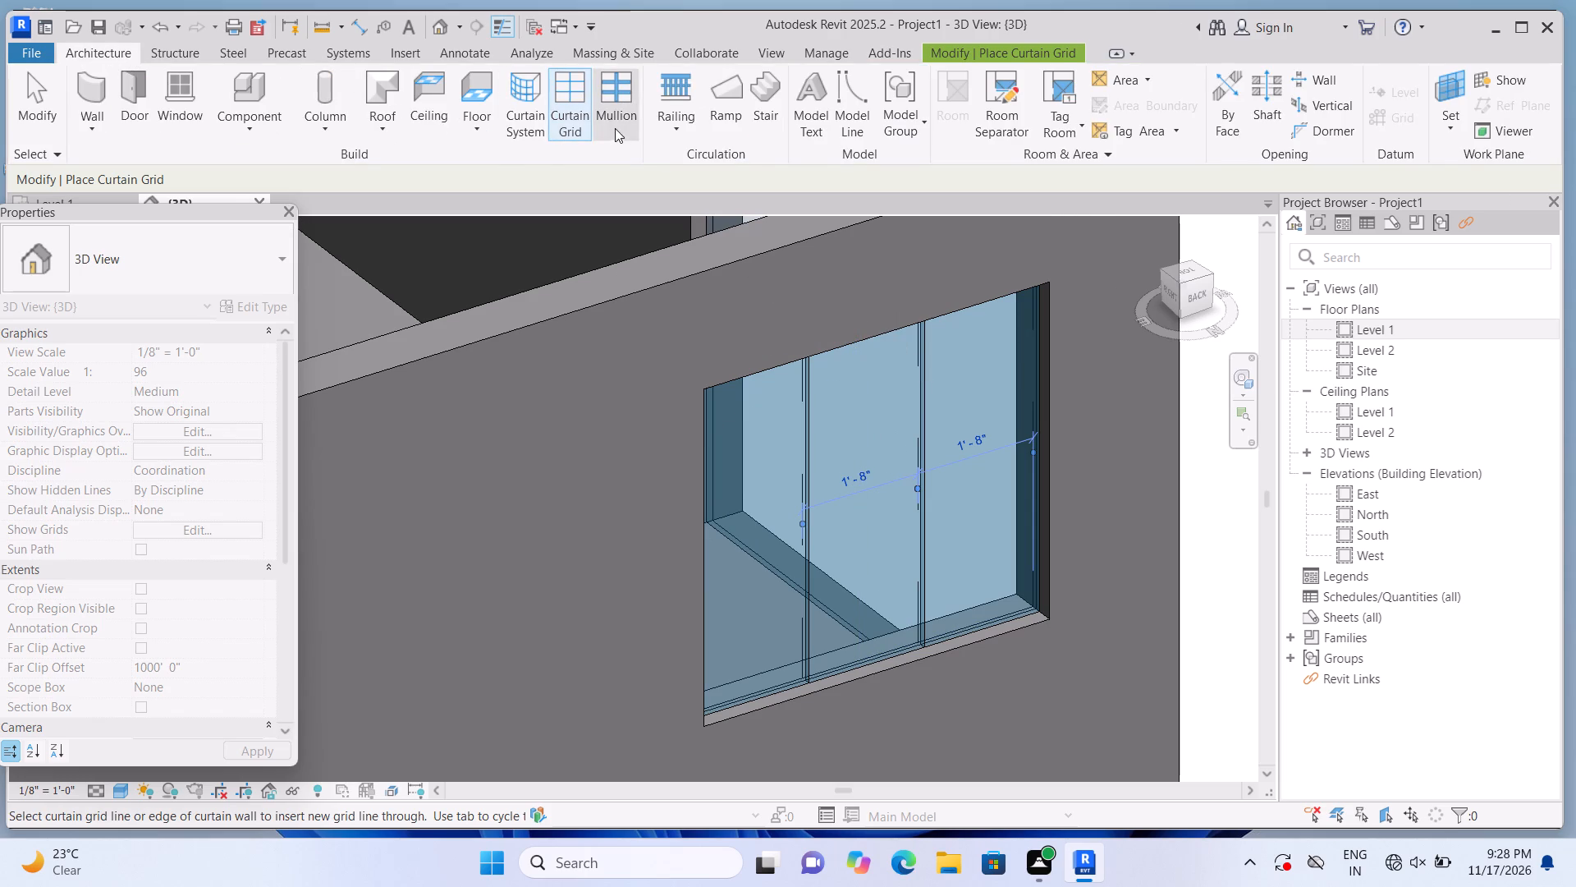
{"action": "left_click", "coordinate": [615, 128]}
{"action": "left_click", "coordinate": [816, 413]}
{"action": "left_click", "coordinate": [919, 398]}
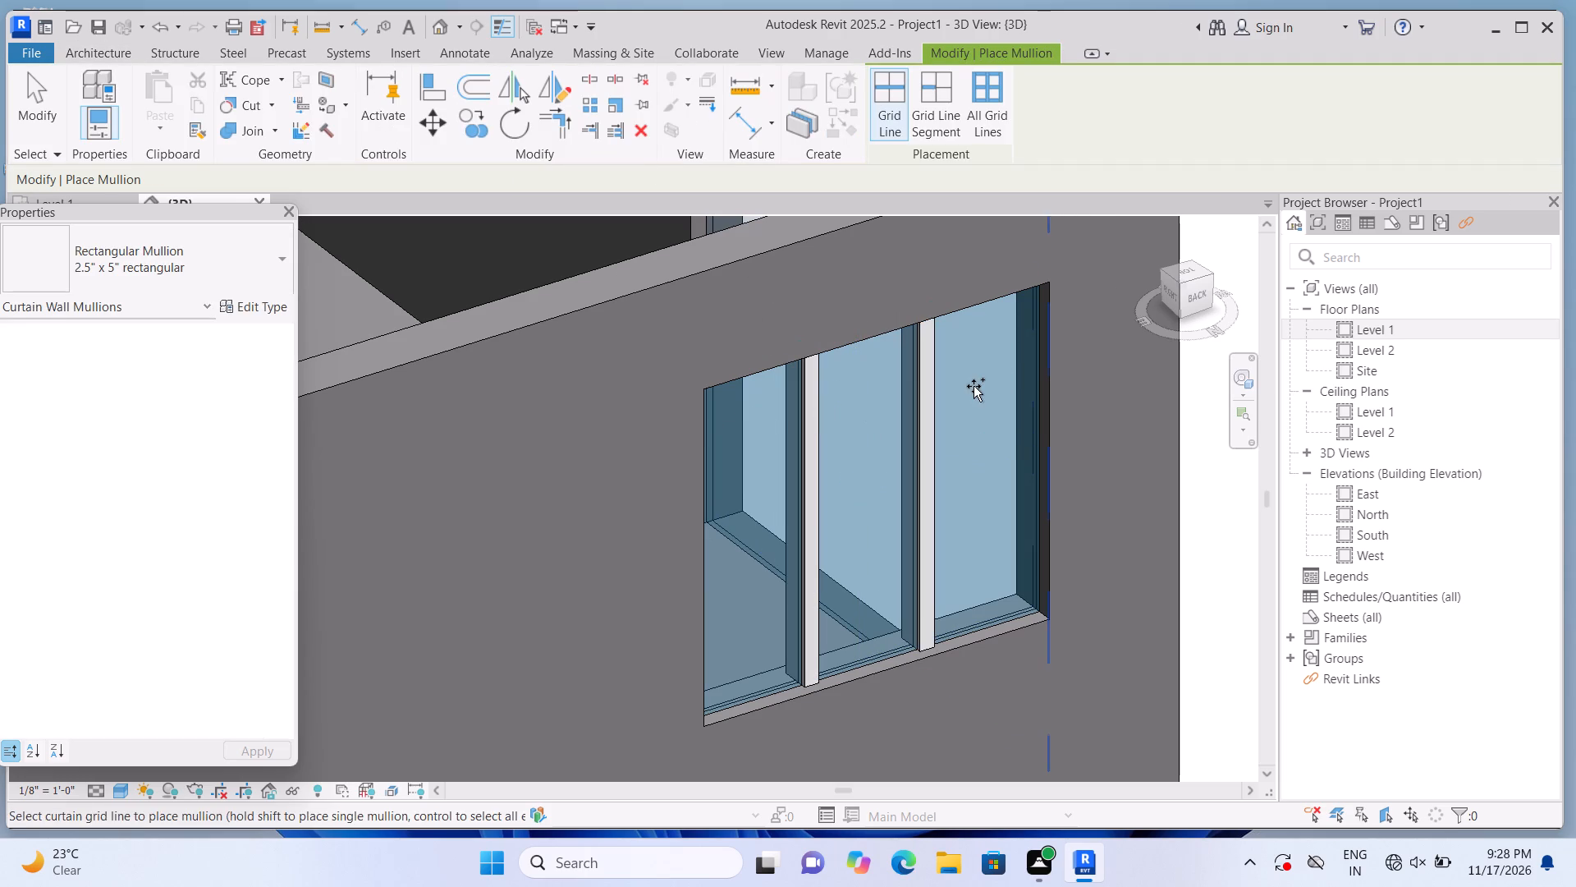
{"action": "left_click", "coordinate": [999, 376]}
{"action": "left_click", "coordinate": [978, 325]}
{"action": "scroll", "coordinate": [976, 325], "scroll_direction": "down", "scroll_amount": 2}
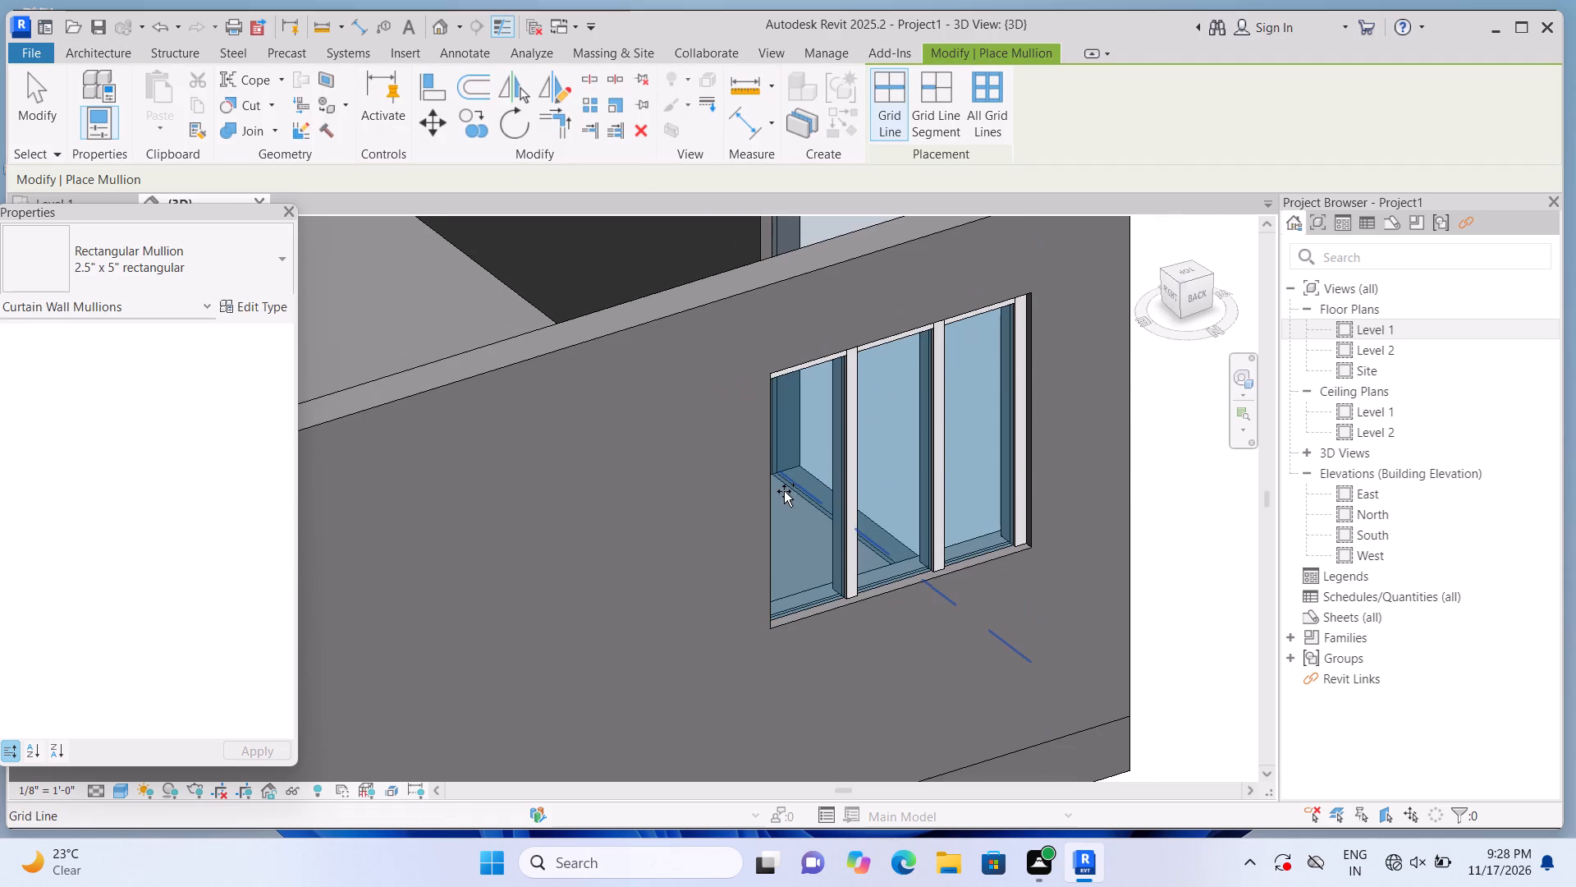
{"action": "scroll", "coordinate": [781, 494], "scroll_direction": "up", "scroll_amount": 1}
{"action": "left_click", "coordinate": [772, 494]}
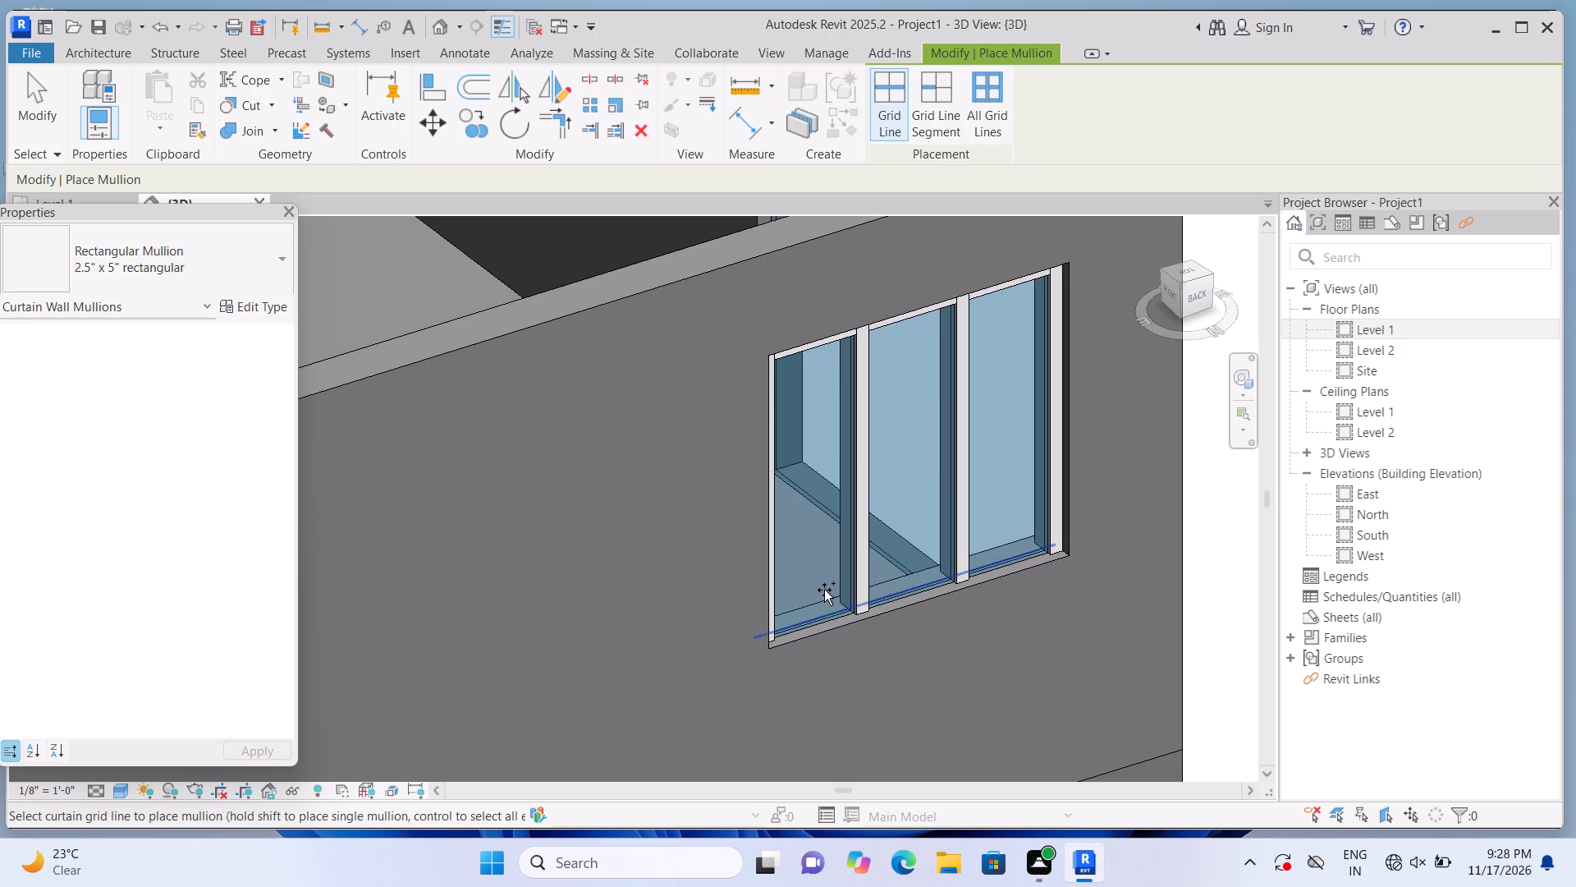
{"action": "left_click", "coordinate": [824, 590]}
{"action": "scroll", "coordinate": [814, 569], "scroll_direction": "down", "scroll_amount": 6}
{"action": "key", "text": "Escape"}
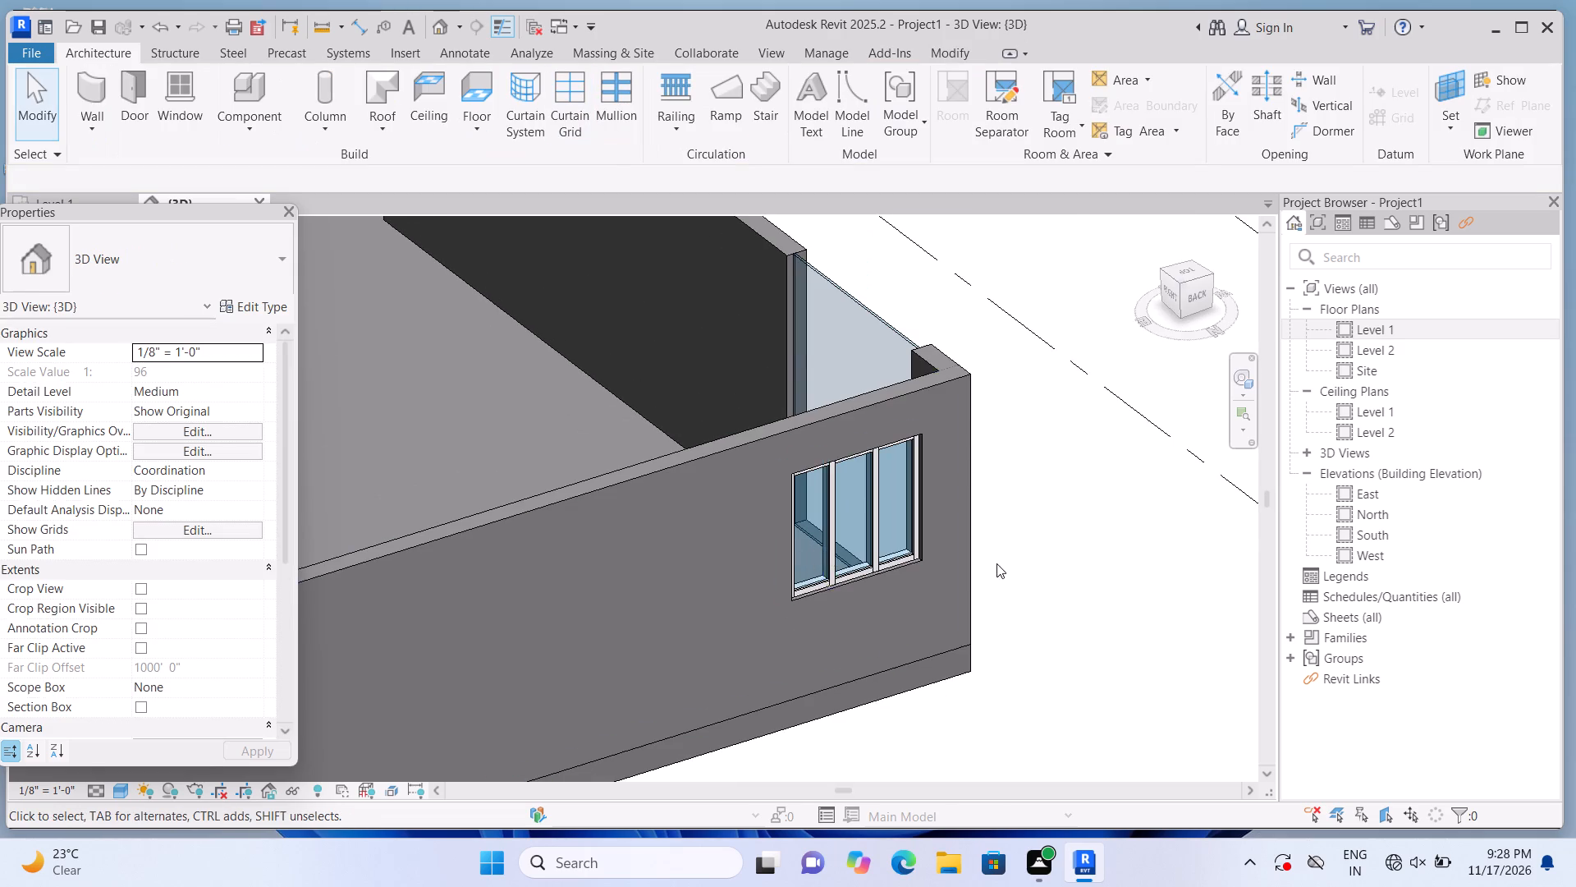
Reshape the west wall's 7' 6" wide curtain wall near the north-west corner to about 2' 9" base offset and 5' 6" height.
{"action": "scroll", "coordinate": [996, 563], "scroll_direction": "down", "scroll_amount": 3}
{"action": "middle_click_drag", "start_coordinate": [1019, 549], "coordinate": [813, 563], "text": "shift"}
{"action": "scroll", "coordinate": [818, 562], "scroll_direction": "up", "scroll_amount": 1}
{"action": "scroll", "coordinate": [820, 561], "scroll_direction": "down", "scroll_amount": 9}
{"action": "scroll", "coordinate": [914, 671], "scroll_direction": "down", "scroll_amount": 3}
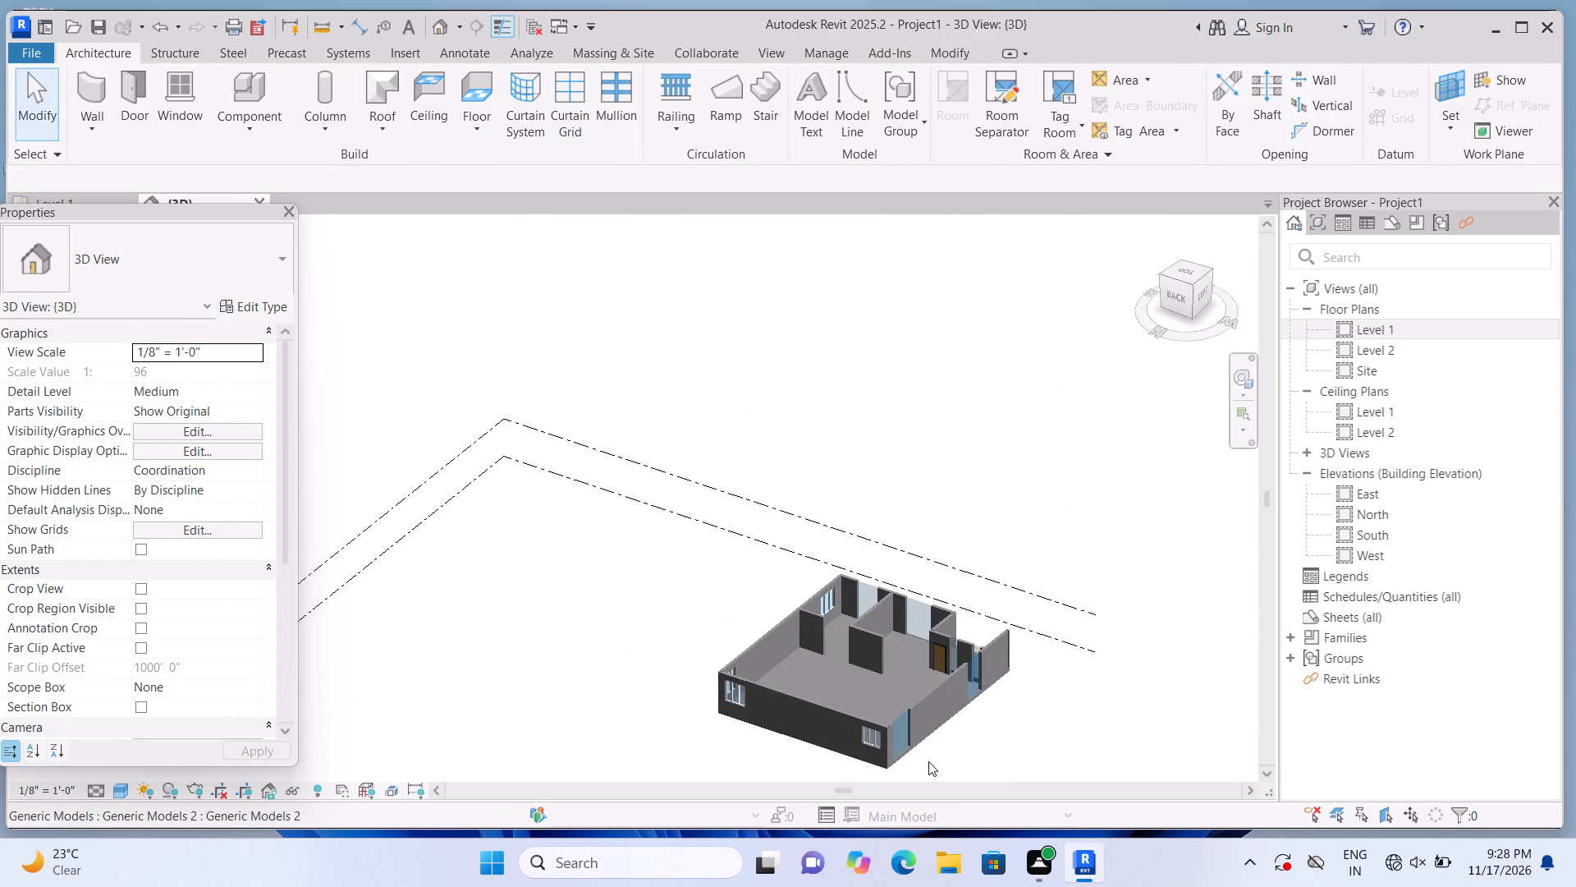
{"action": "scroll", "coordinate": [927, 760], "scroll_direction": "up", "scroll_amount": 5}
{"action": "scroll", "coordinate": [863, 780], "scroll_direction": "up", "scroll_amount": 3}
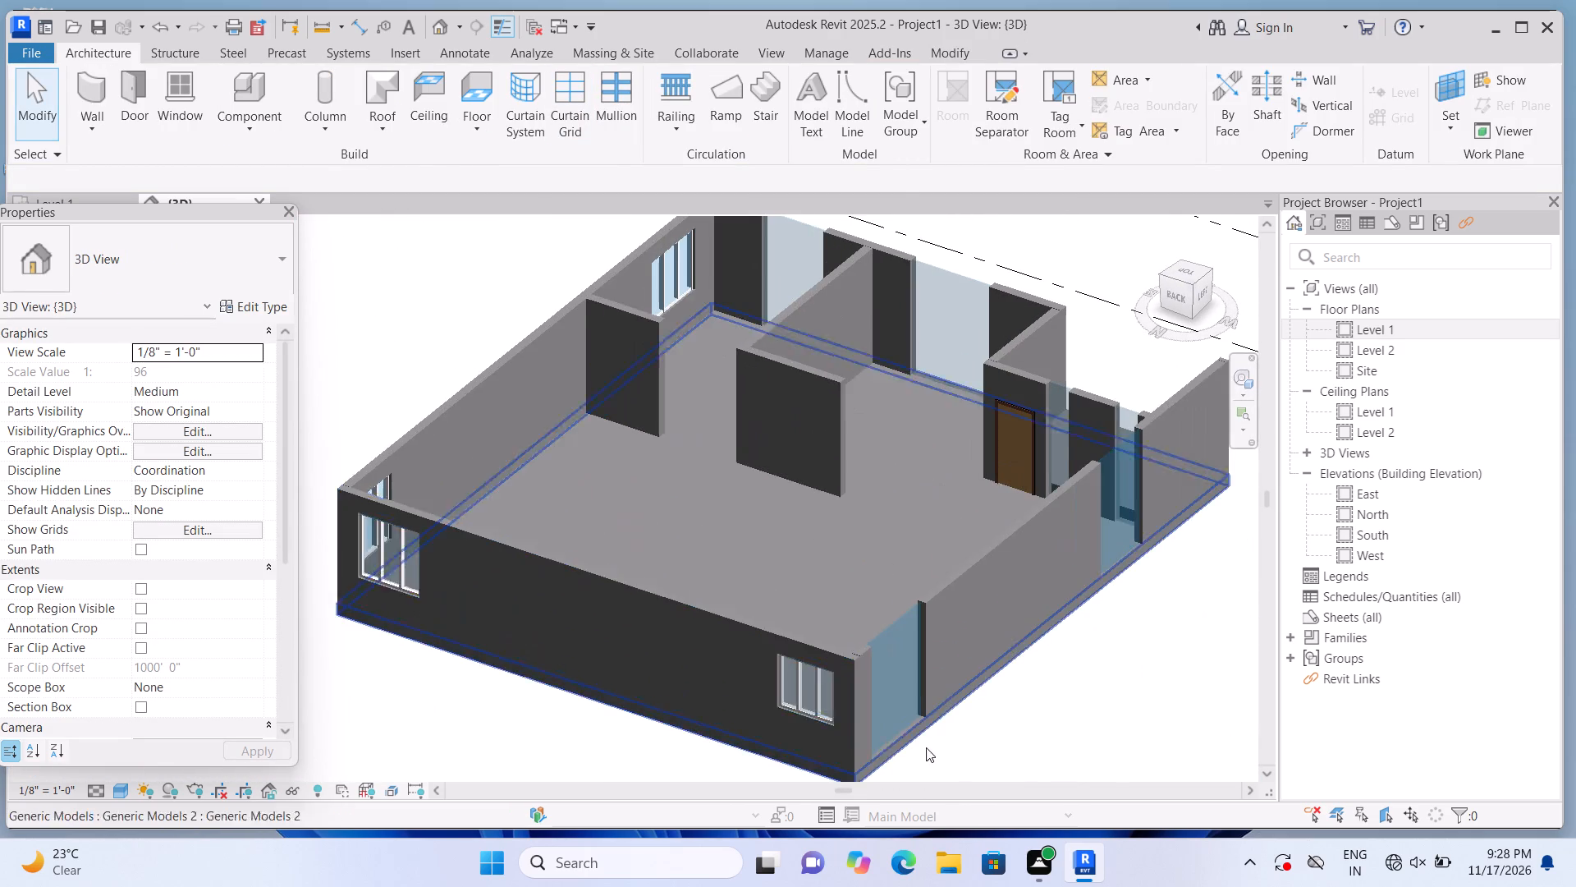
{"action": "scroll", "coordinate": [886, 637], "scroll_direction": "up", "scroll_amount": 1}
{"action": "scroll", "coordinate": [891, 725], "scroll_direction": "down", "scroll_amount": 4}
{"action": "scroll", "coordinate": [894, 782], "scroll_direction": "up", "scroll_amount": 2}
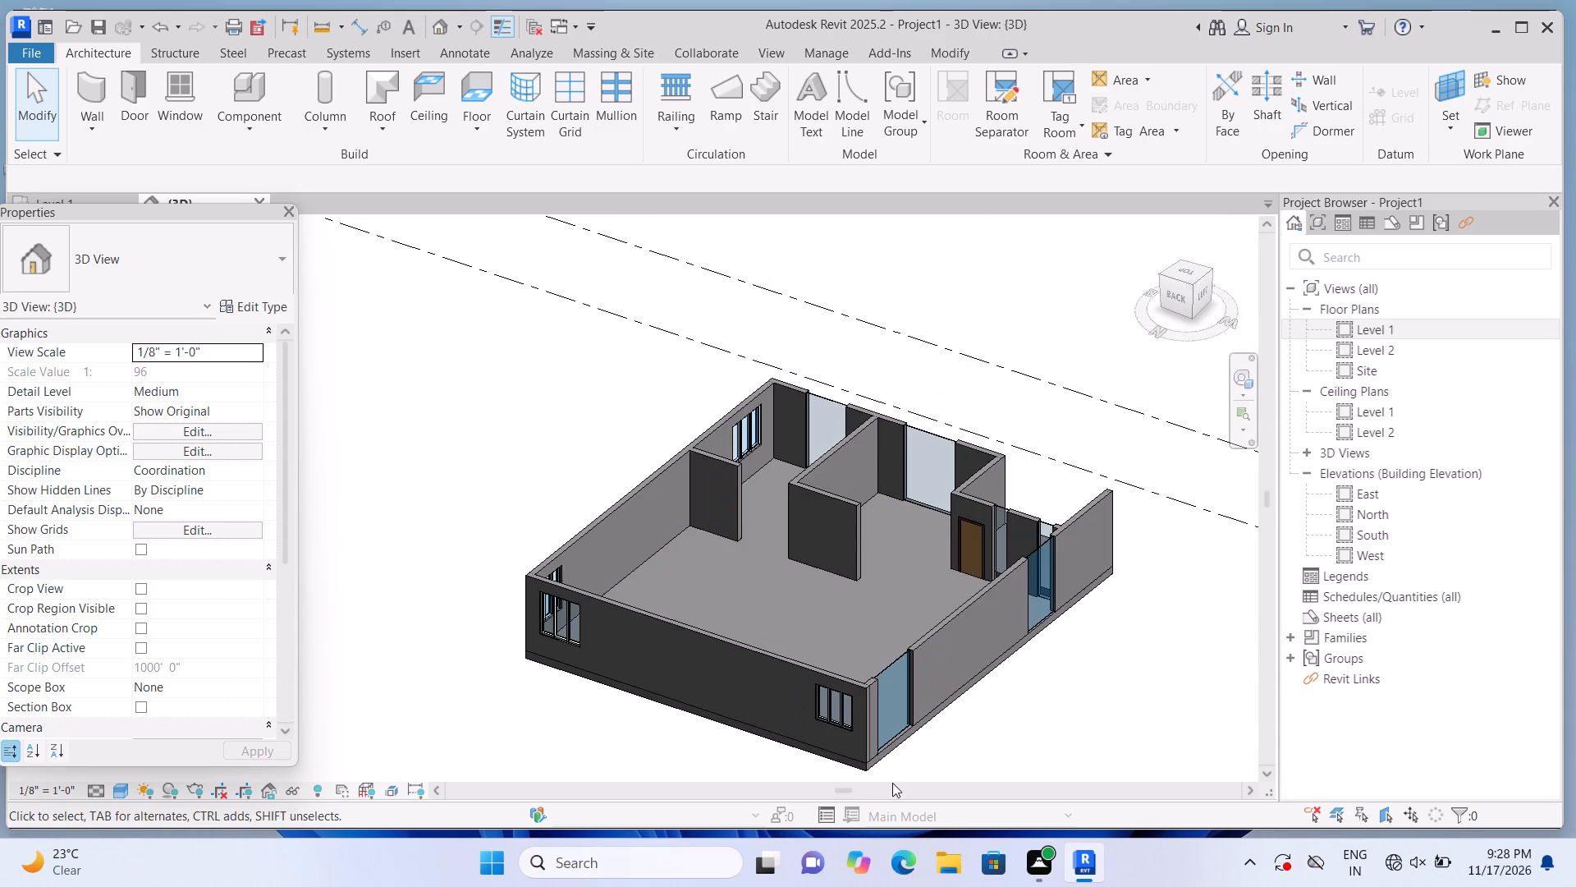
{"action": "scroll", "coordinate": [892, 783], "scroll_direction": "up", "scroll_amount": 9}
{"action": "left_click", "coordinate": [914, 596]}
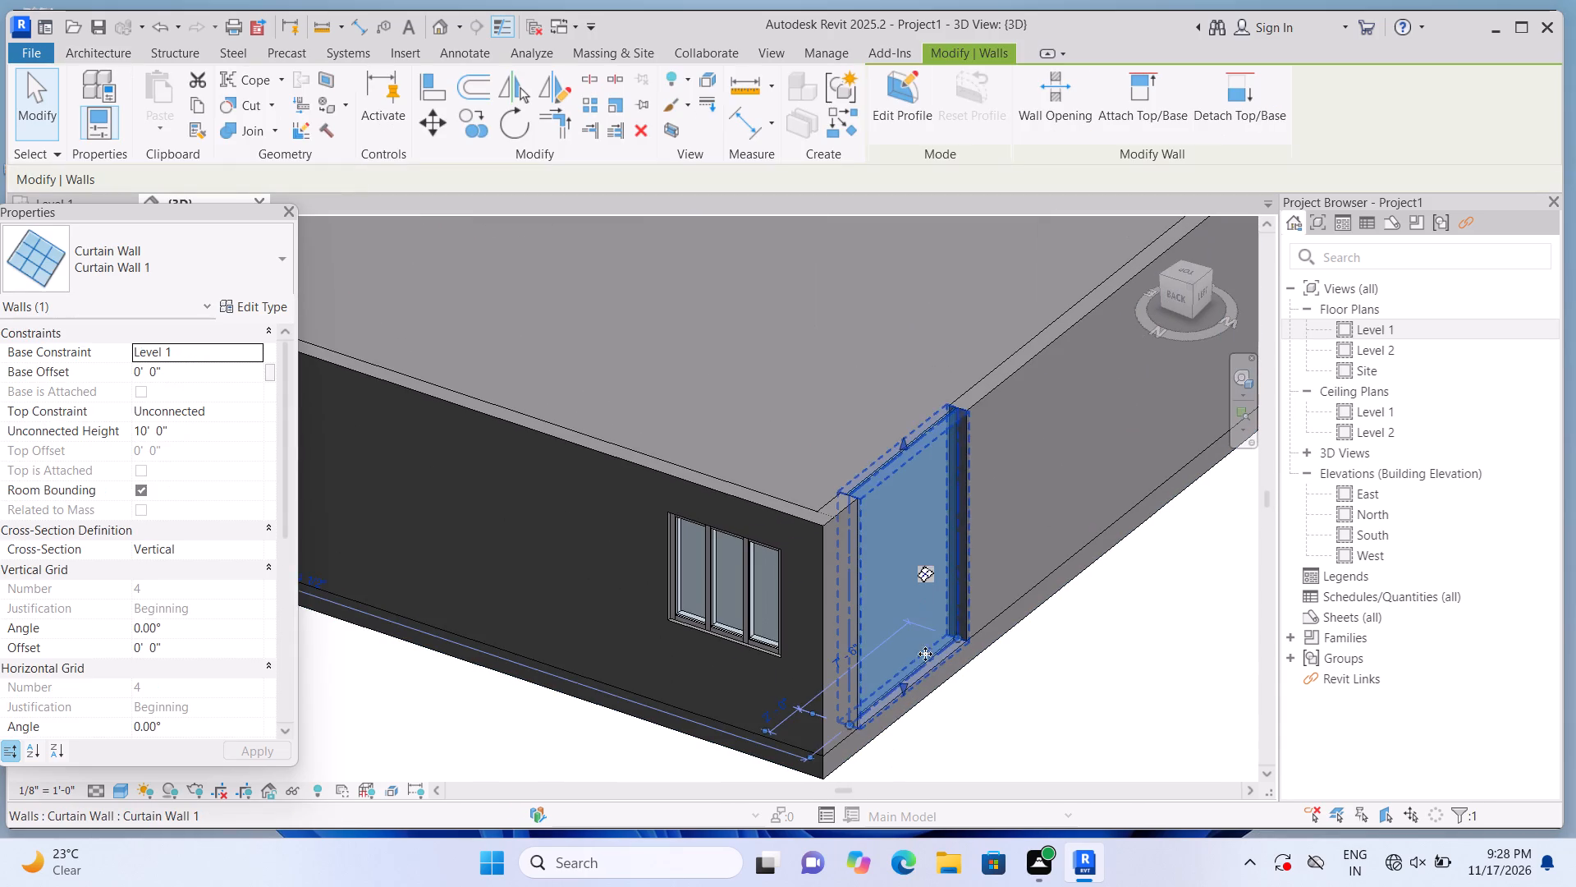
{"action": "scroll", "coordinate": [926, 659], "scroll_direction": "up", "scroll_amount": 3}
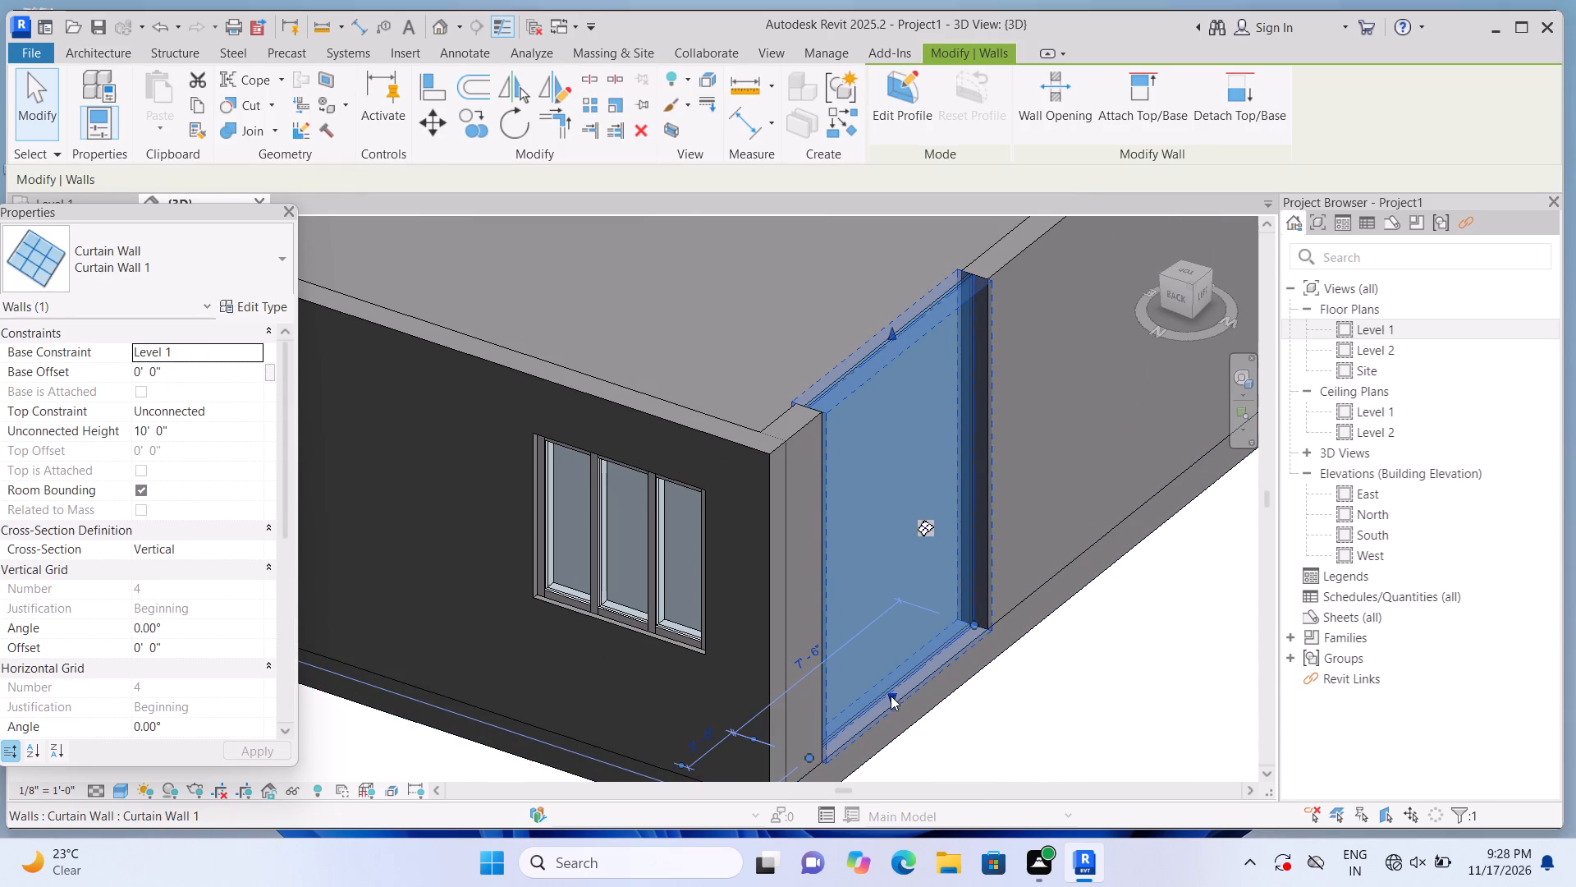
{"action": "left_click_drag", "start_coordinate": [891, 695], "coordinate": [875, 583]}
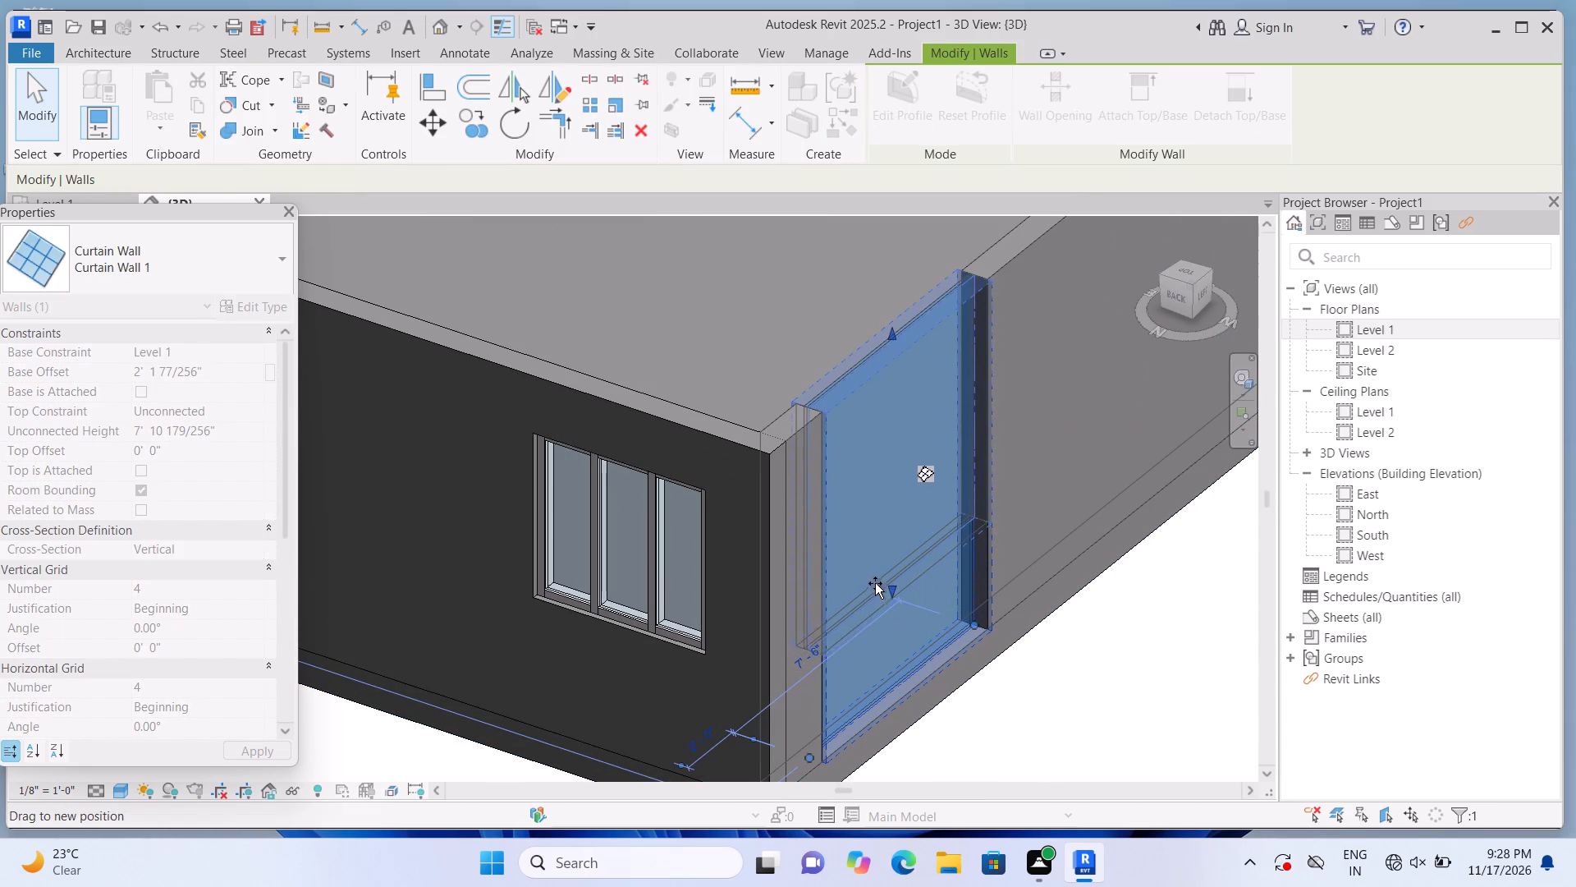
{"action": "left_click_drag", "start_coordinate": [875, 583], "coordinate": [882, 594]}
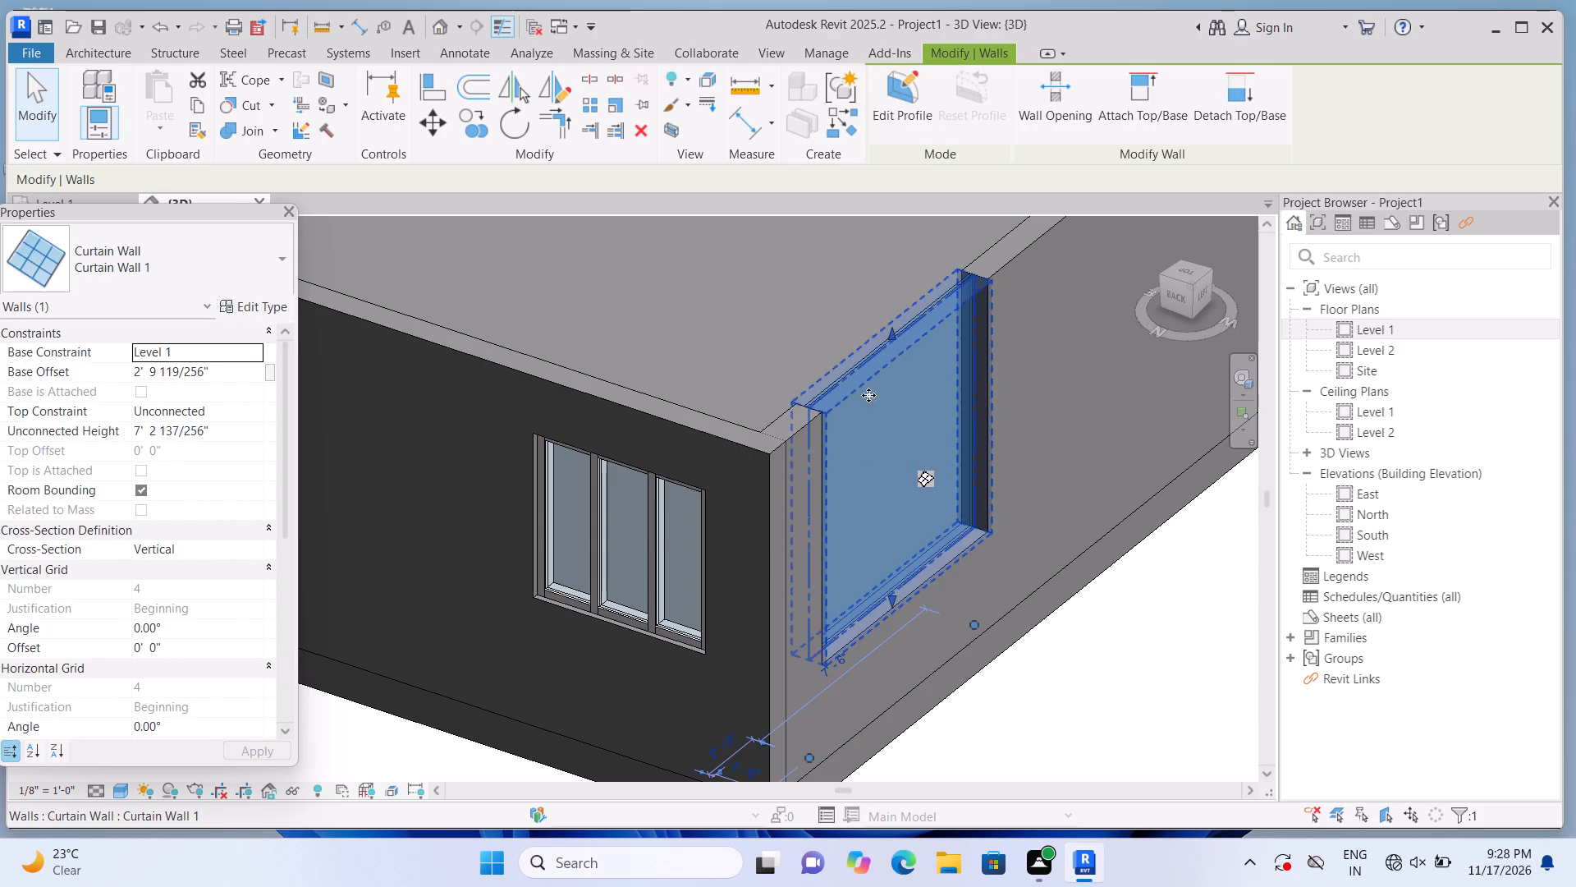
{"action": "left_click_drag", "start_coordinate": [893, 329], "coordinate": [918, 367]}
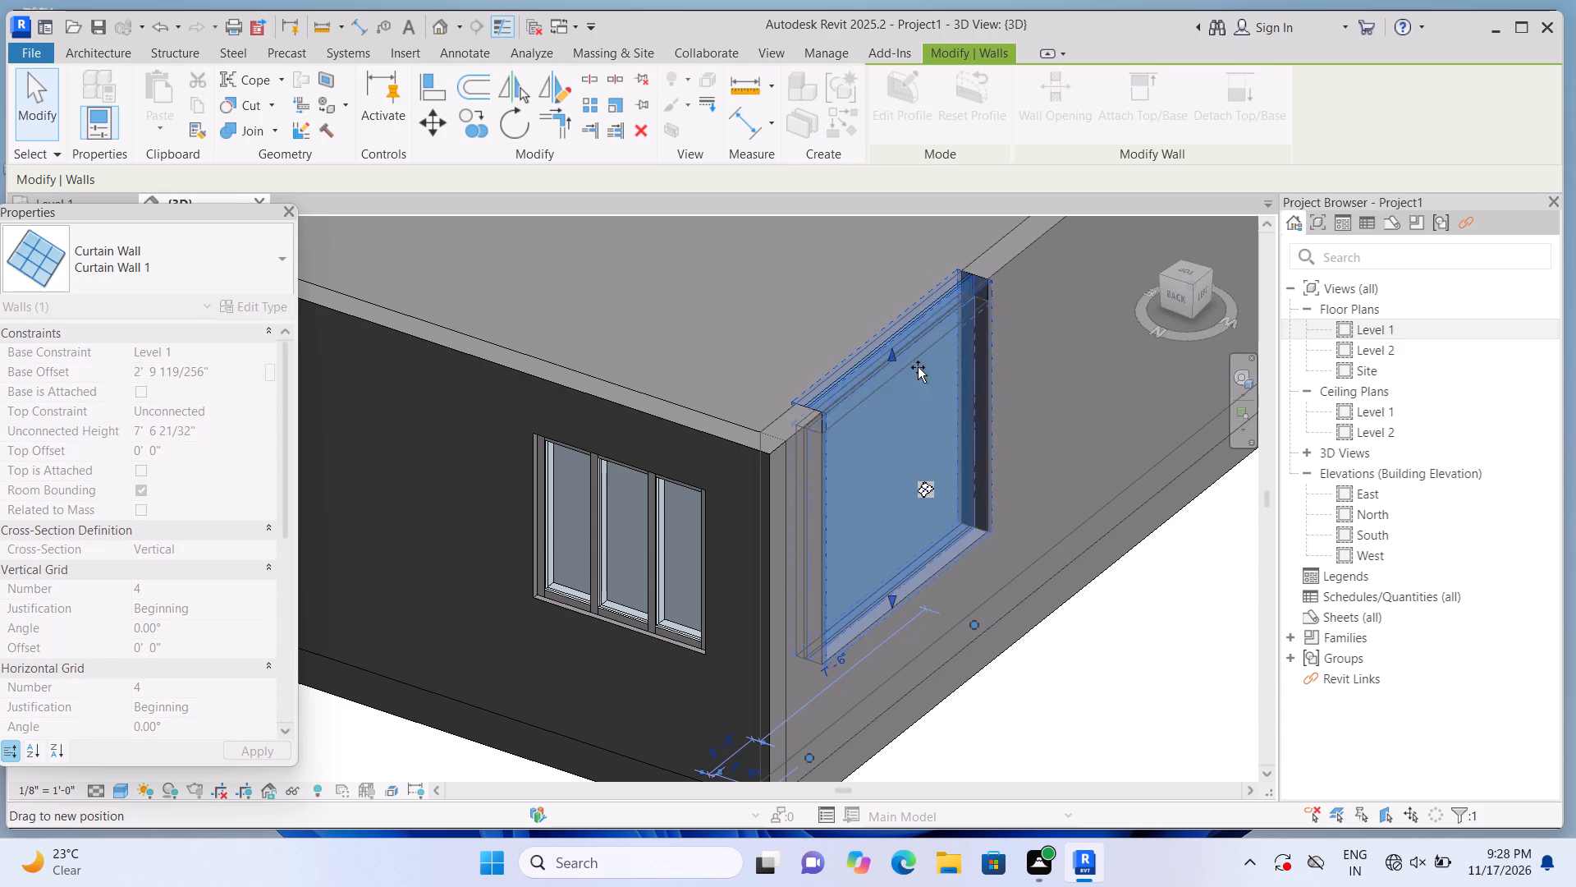
{"action": "left_click_drag", "start_coordinate": [918, 367], "coordinate": [940, 401]}
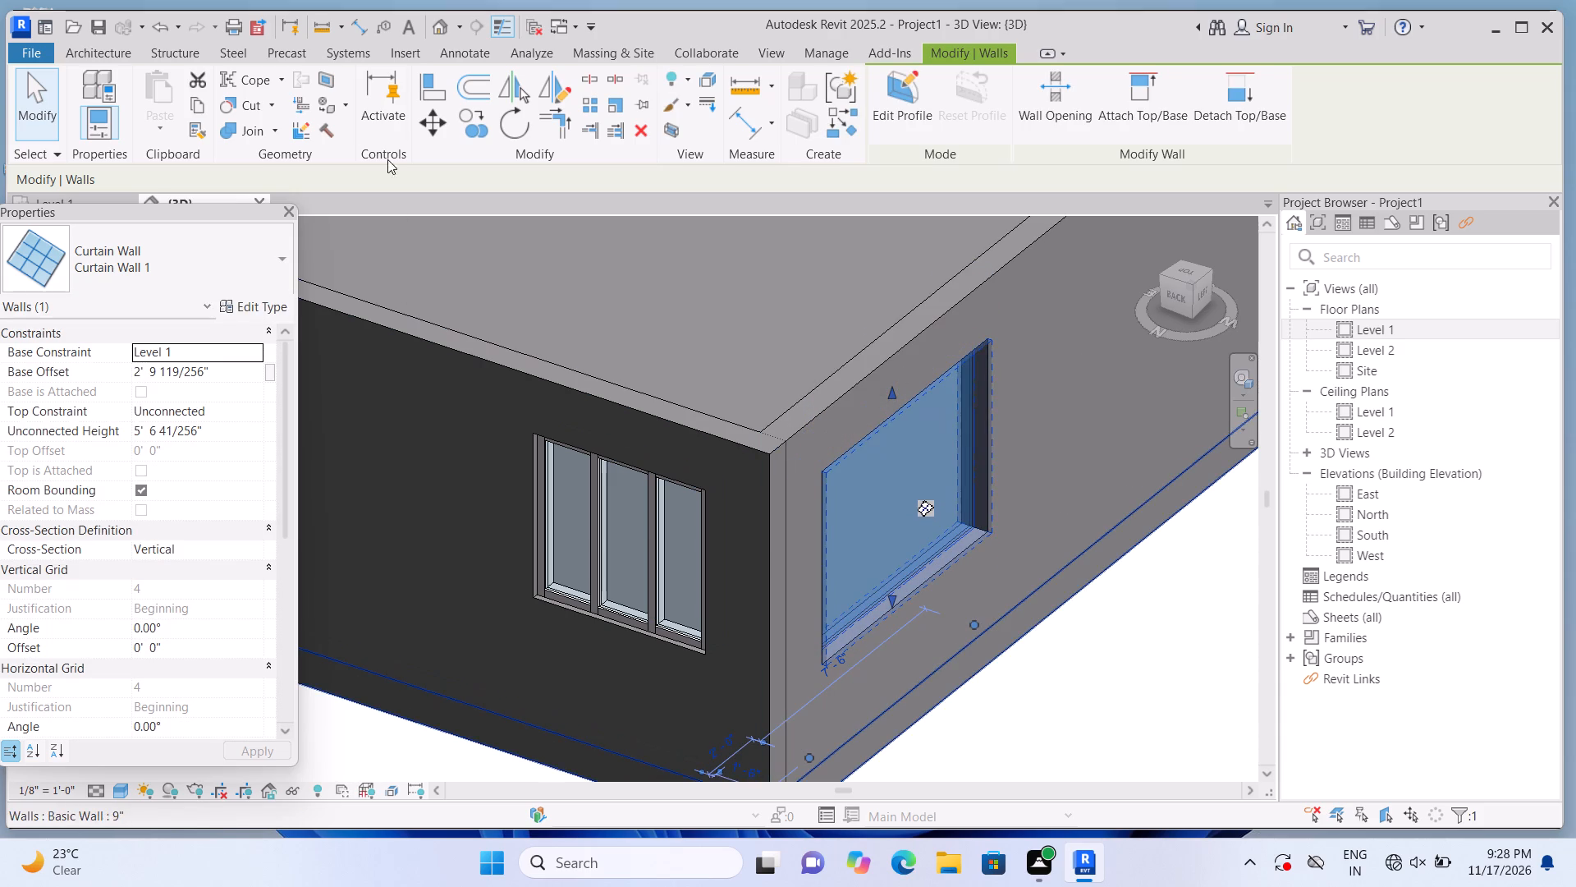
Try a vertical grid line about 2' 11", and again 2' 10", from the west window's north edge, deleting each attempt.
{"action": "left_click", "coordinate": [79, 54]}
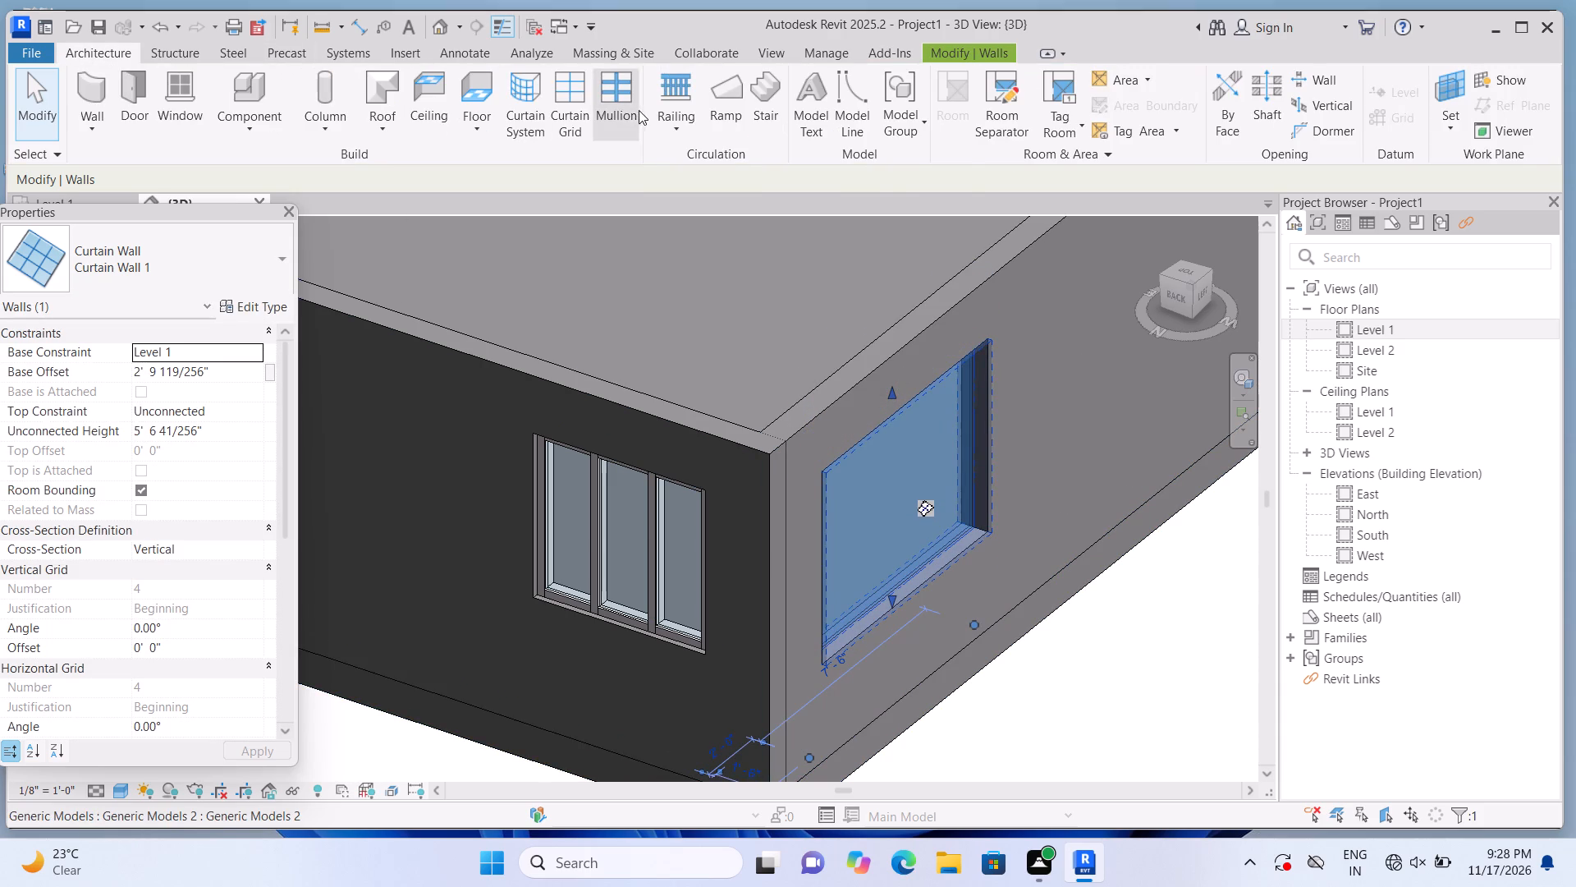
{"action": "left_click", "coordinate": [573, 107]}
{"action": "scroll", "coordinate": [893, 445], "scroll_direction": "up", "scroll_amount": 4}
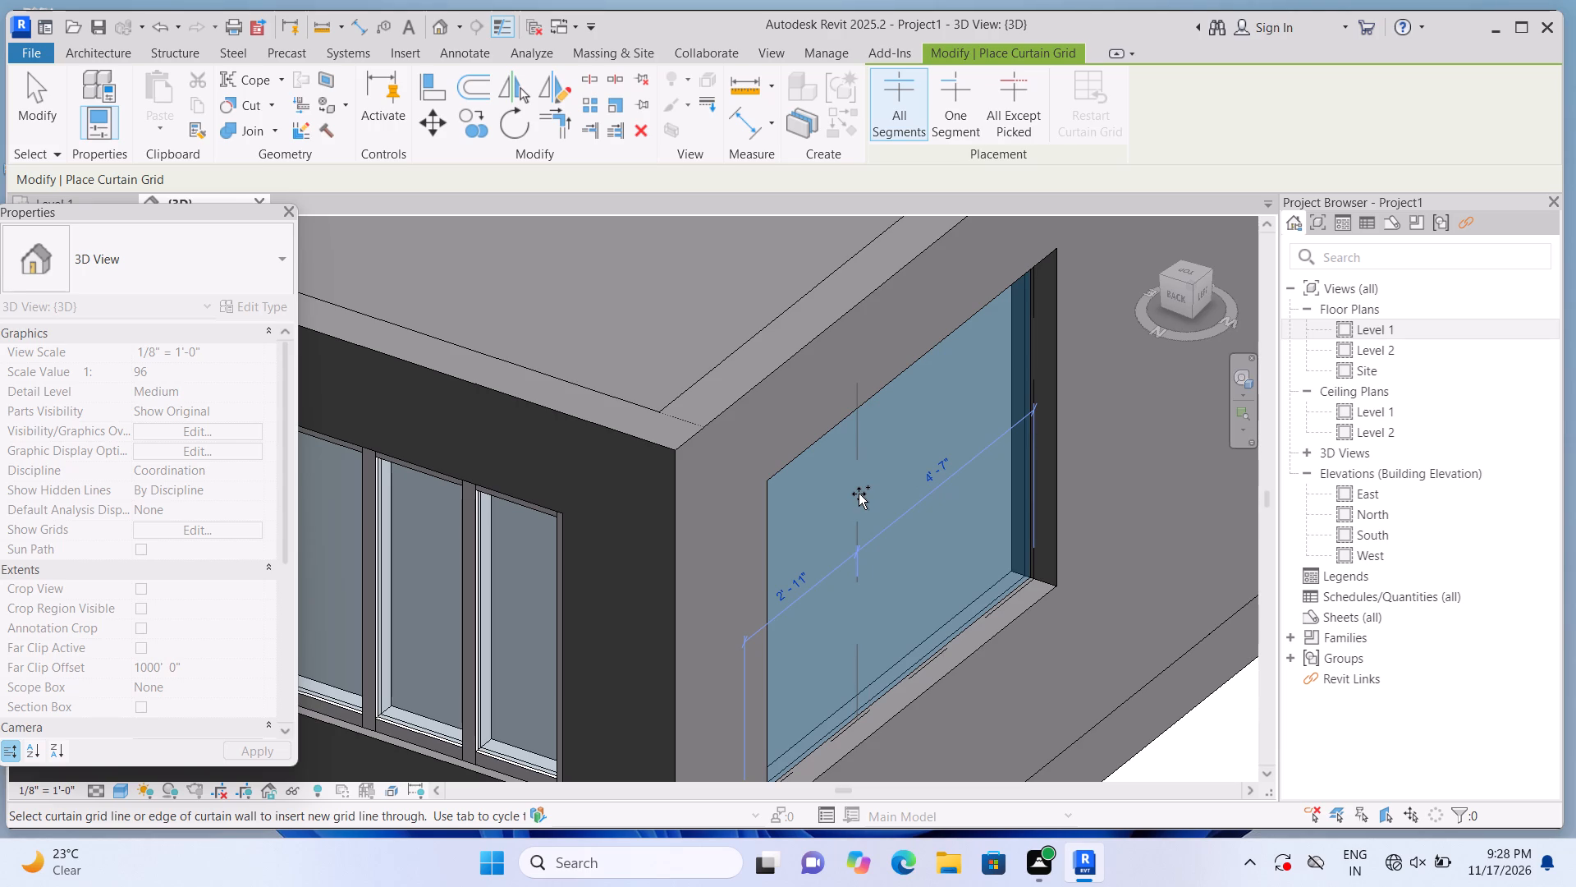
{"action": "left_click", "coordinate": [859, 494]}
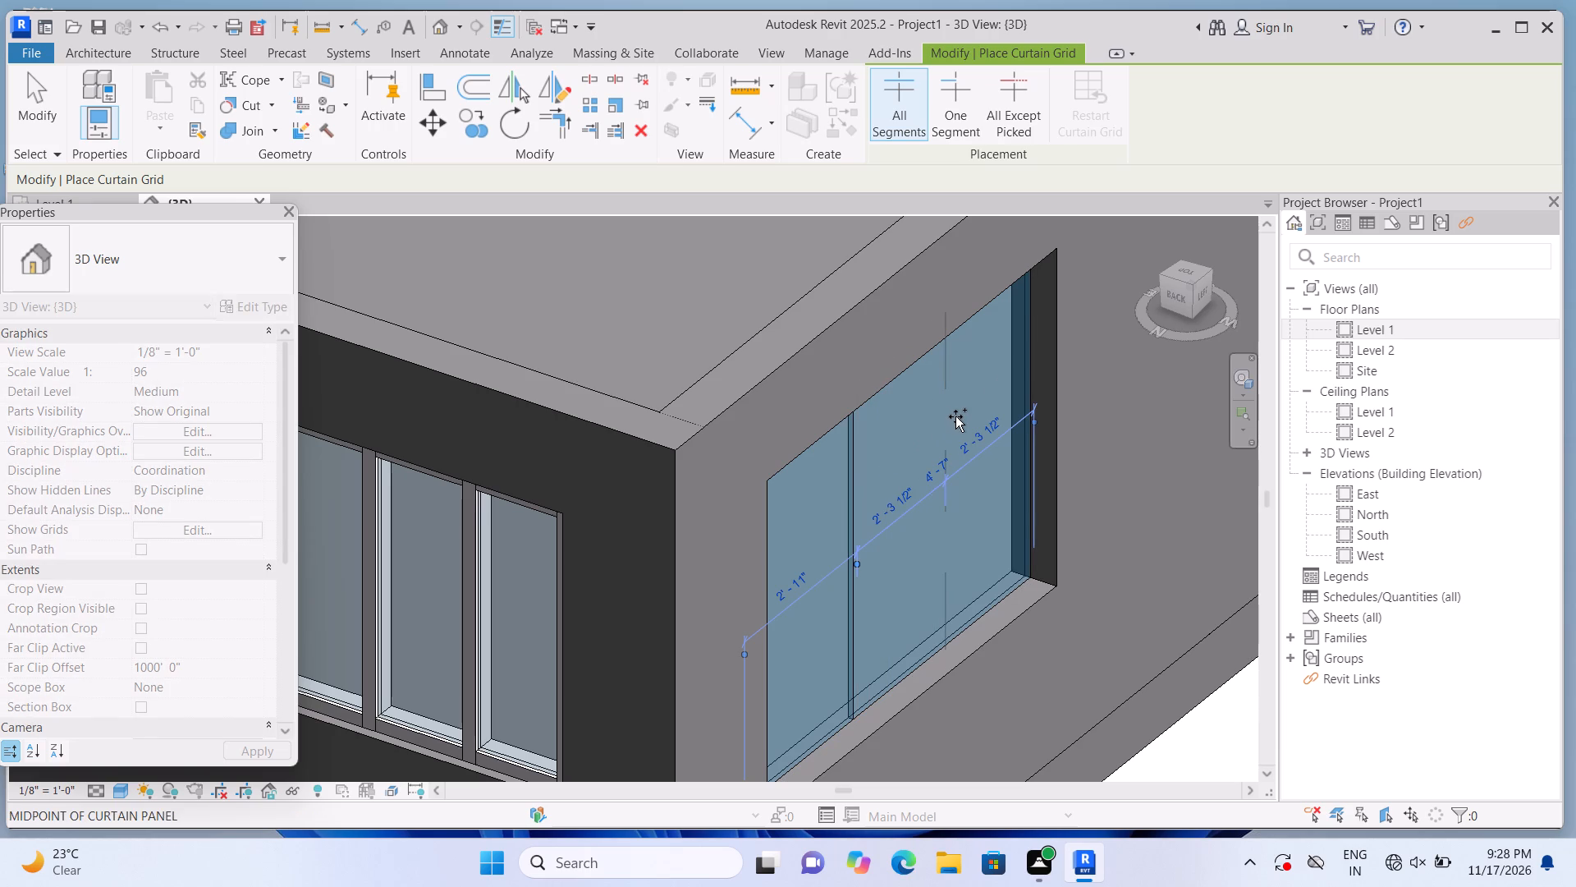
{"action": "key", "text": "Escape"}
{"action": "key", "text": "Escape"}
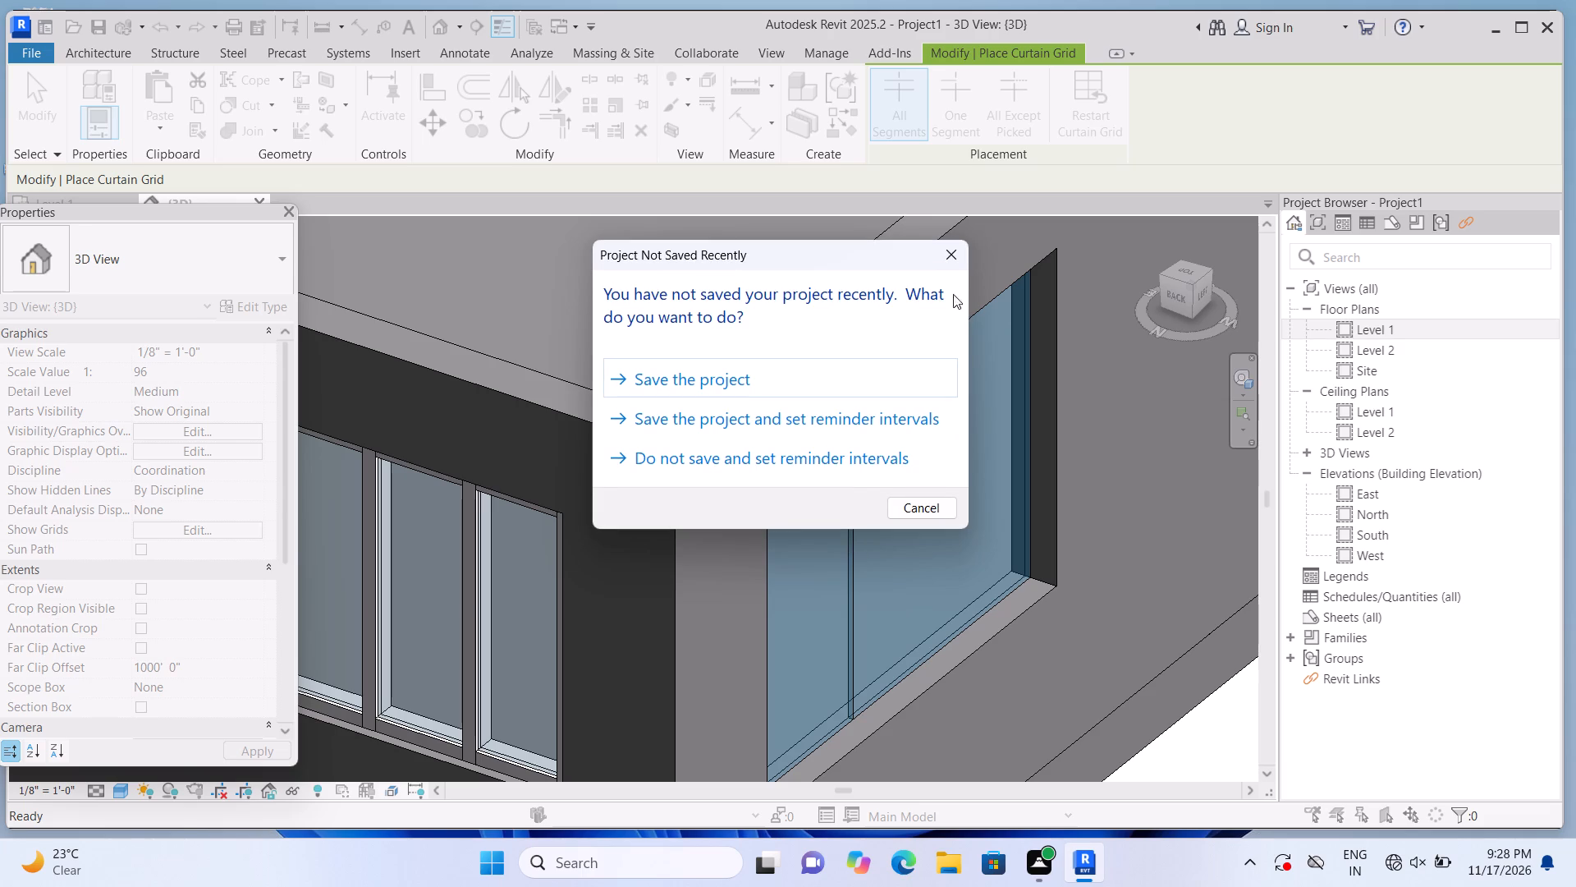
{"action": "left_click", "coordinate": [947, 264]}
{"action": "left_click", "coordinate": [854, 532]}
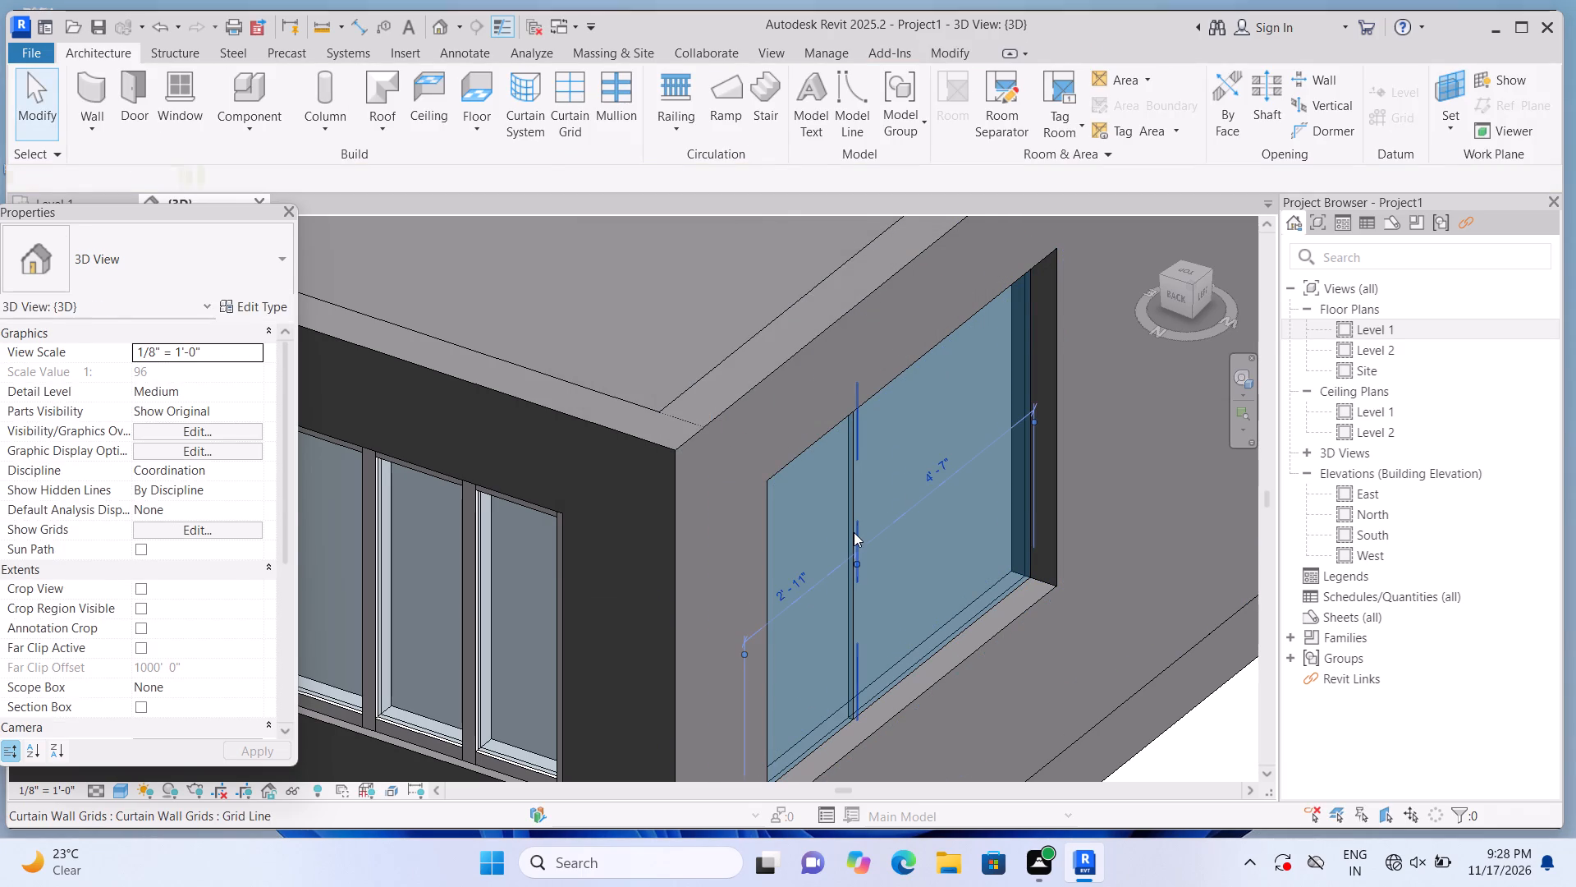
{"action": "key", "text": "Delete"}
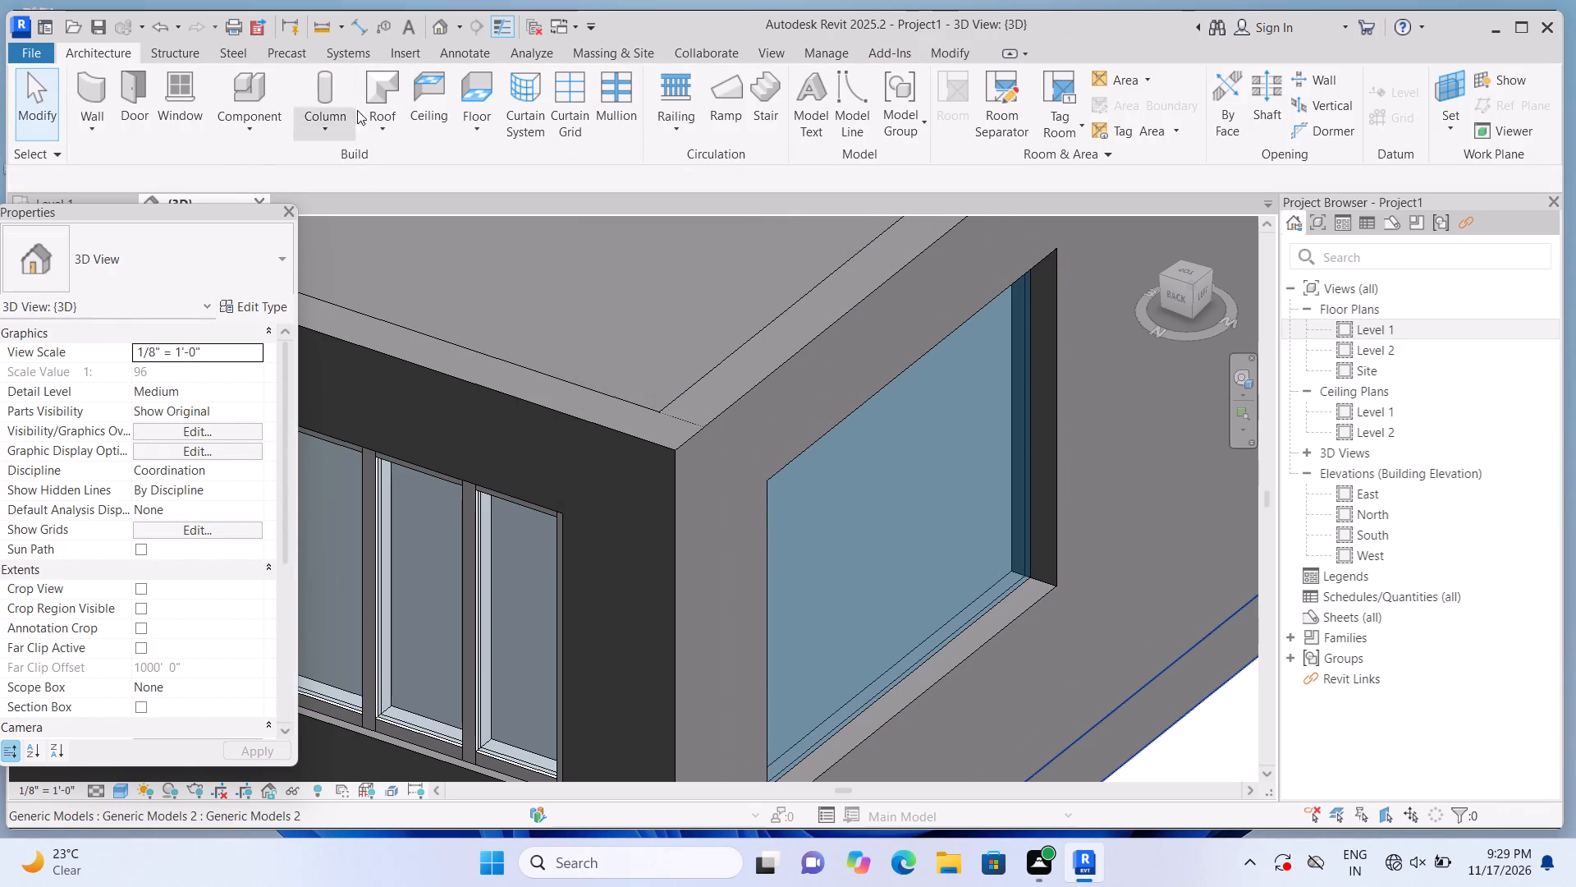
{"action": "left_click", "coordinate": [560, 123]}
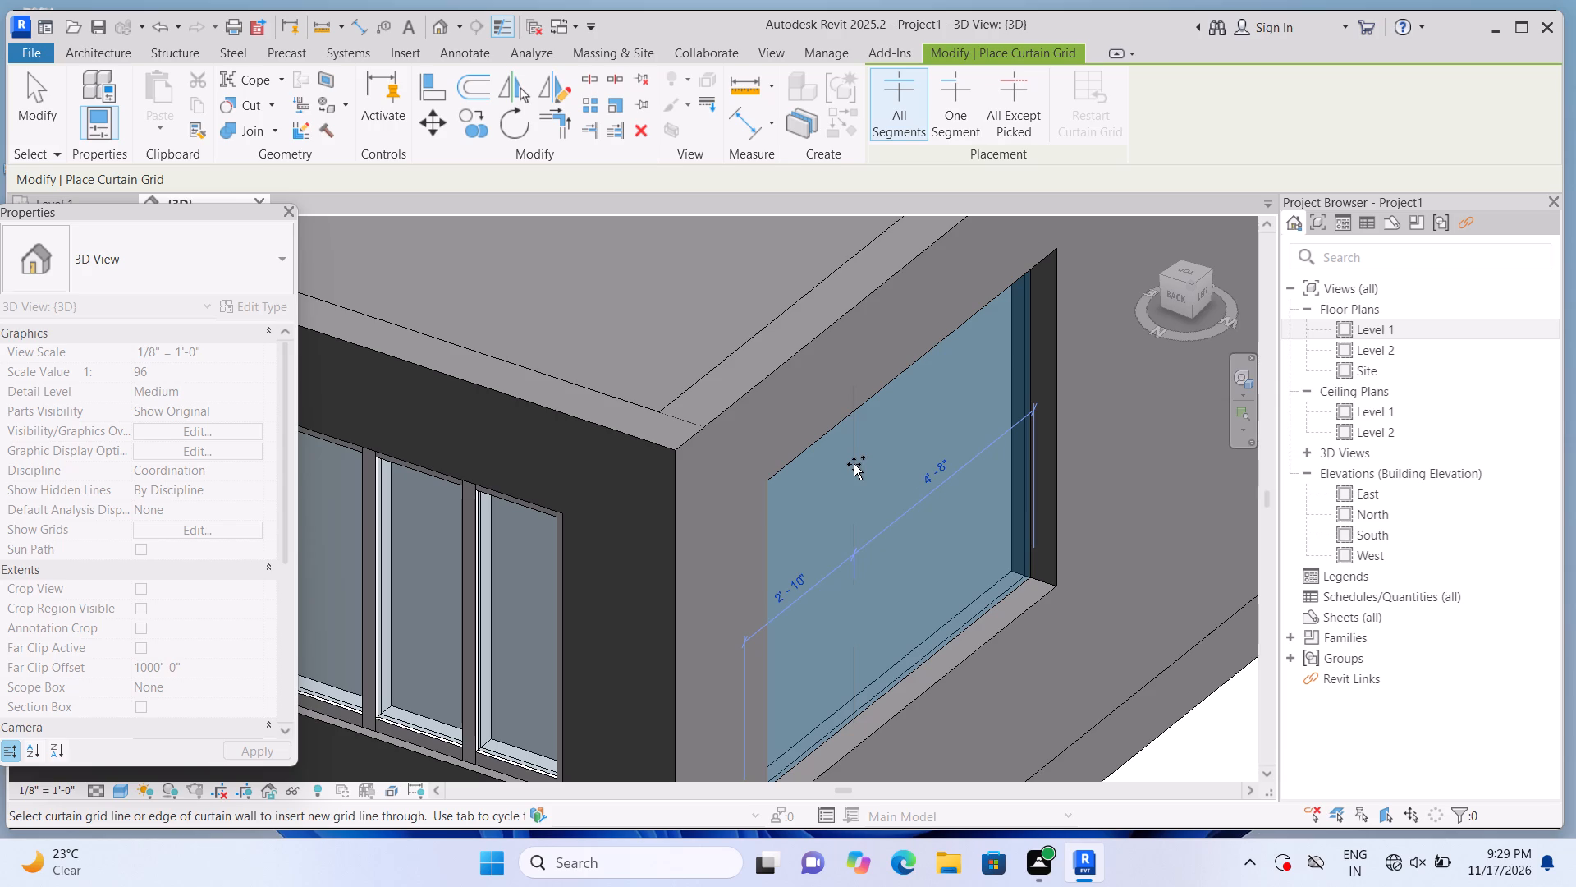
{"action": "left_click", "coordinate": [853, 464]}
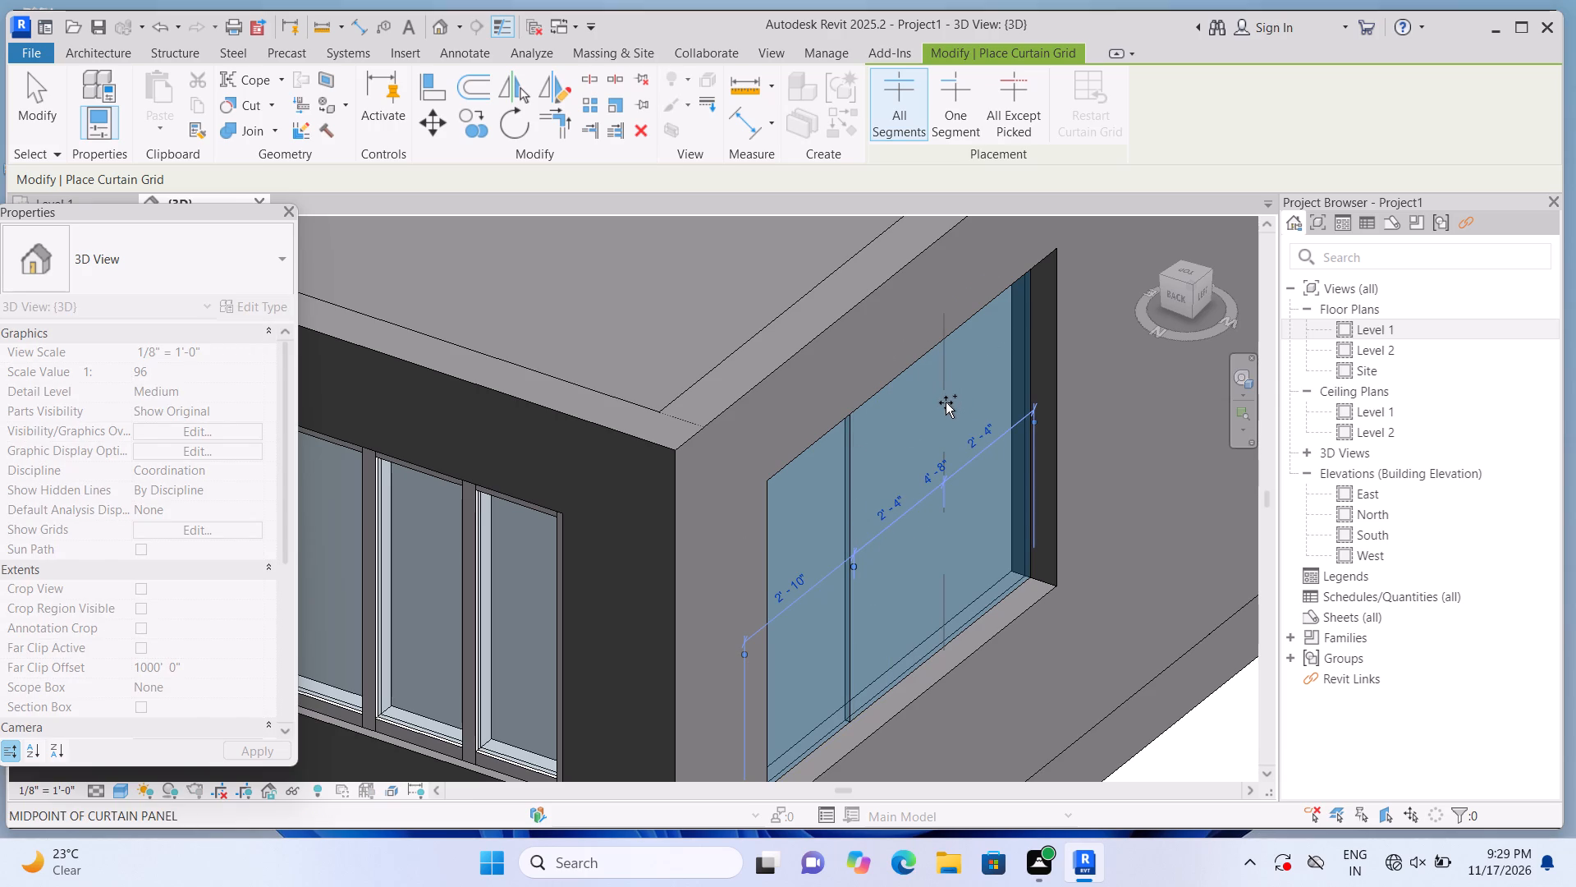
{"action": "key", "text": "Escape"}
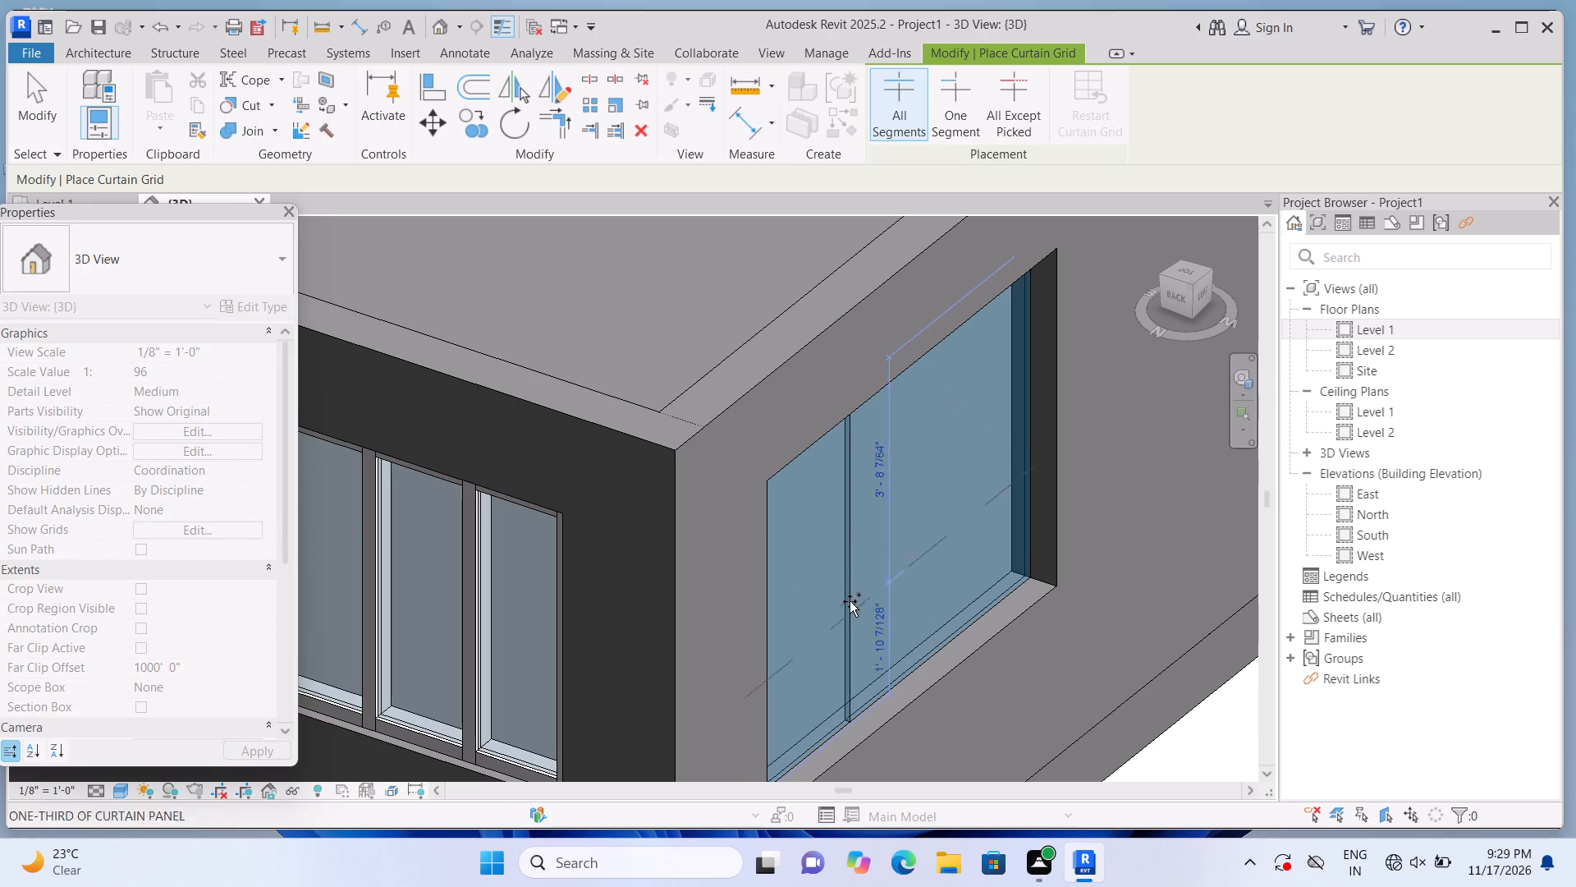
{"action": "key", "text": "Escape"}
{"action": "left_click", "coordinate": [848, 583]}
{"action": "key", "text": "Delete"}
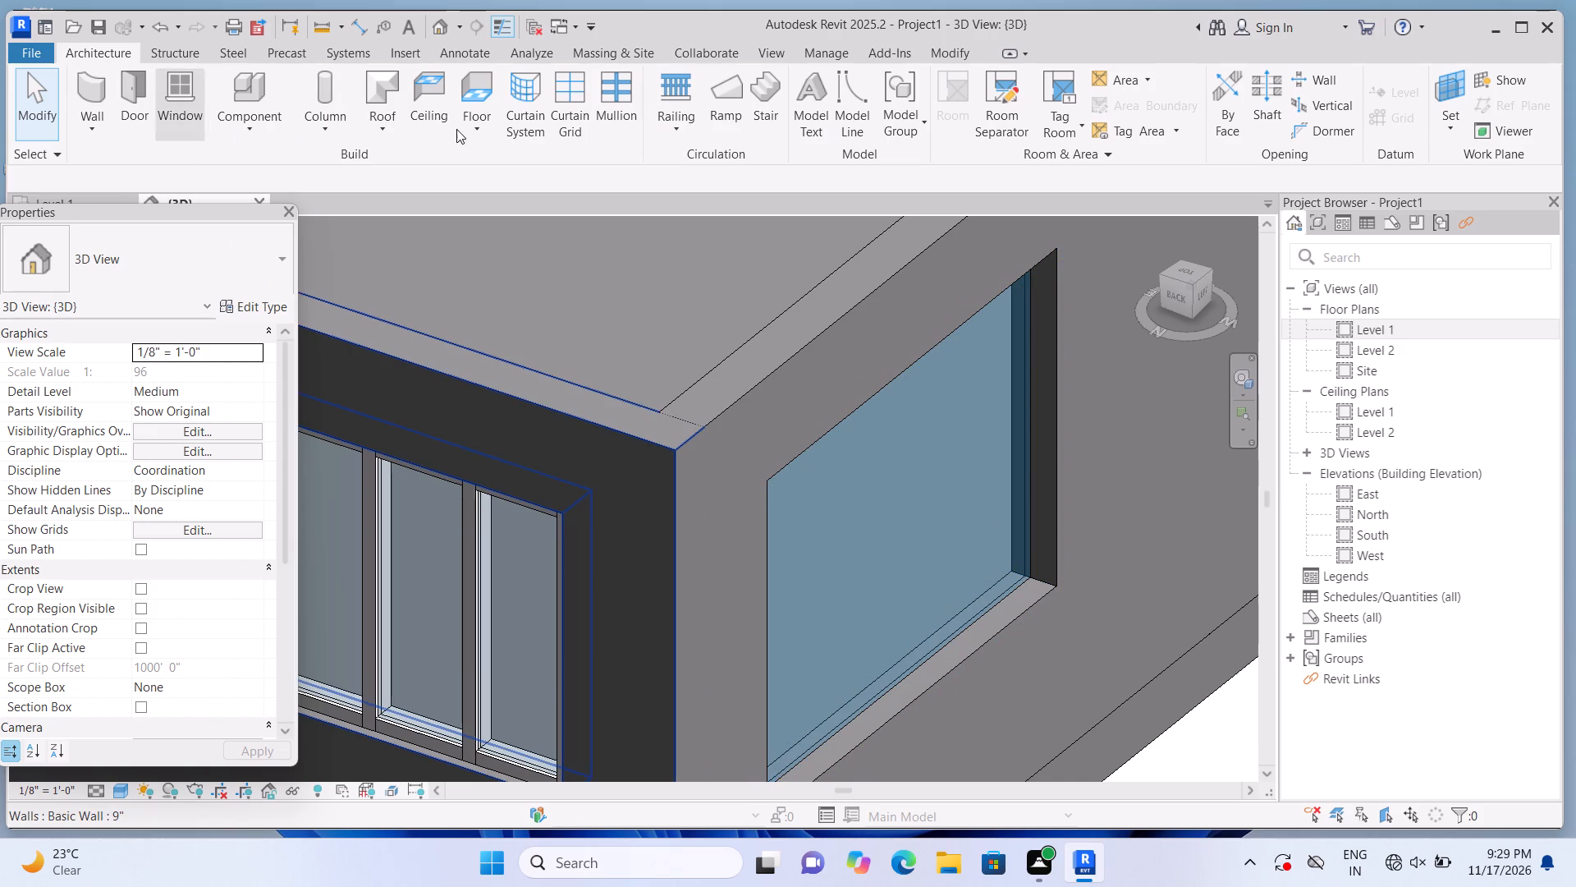
Divide the west wall's 7' 6" curtain wall into thirds with two vertical grid lines 2' 6" apart.
{"action": "left_click", "coordinate": [581, 122]}
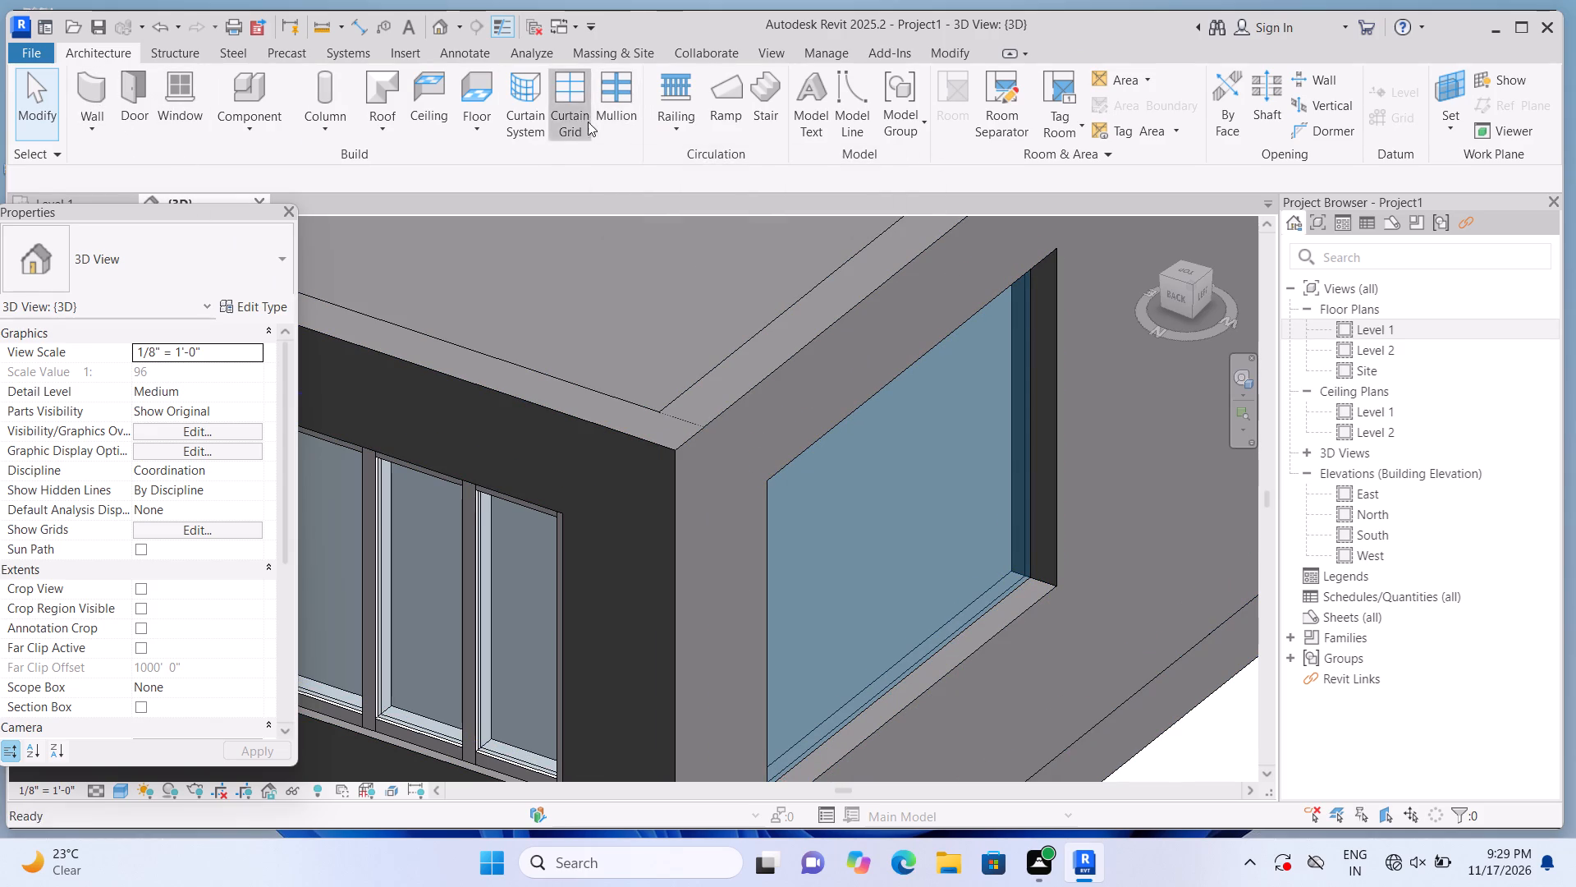
{"action": "left_click", "coordinate": [836, 543]}
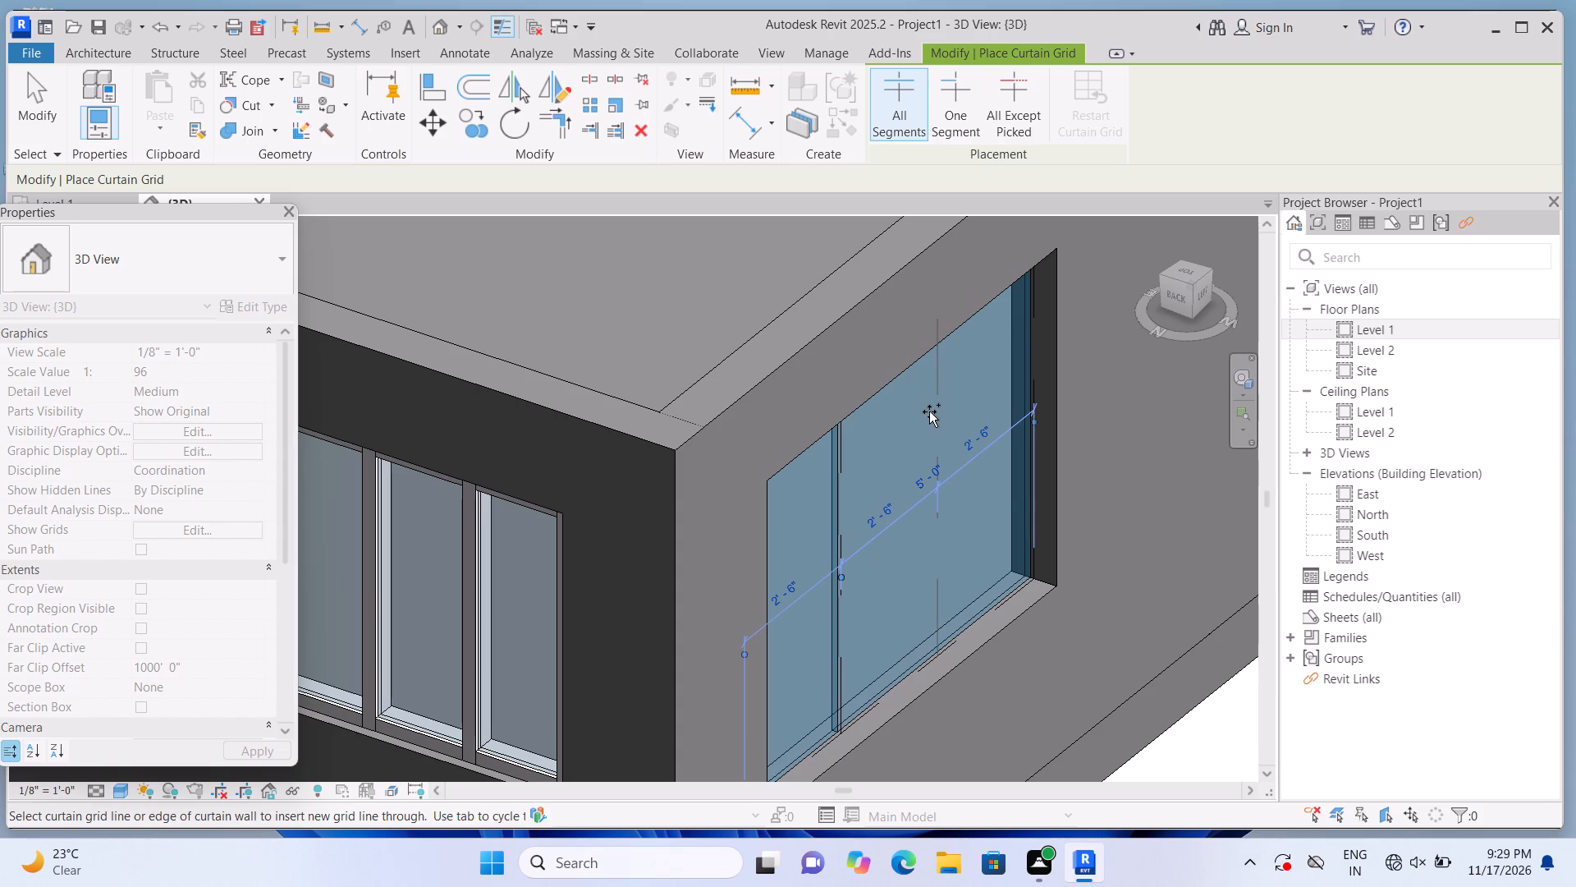
{"action": "left_click", "coordinate": [930, 411]}
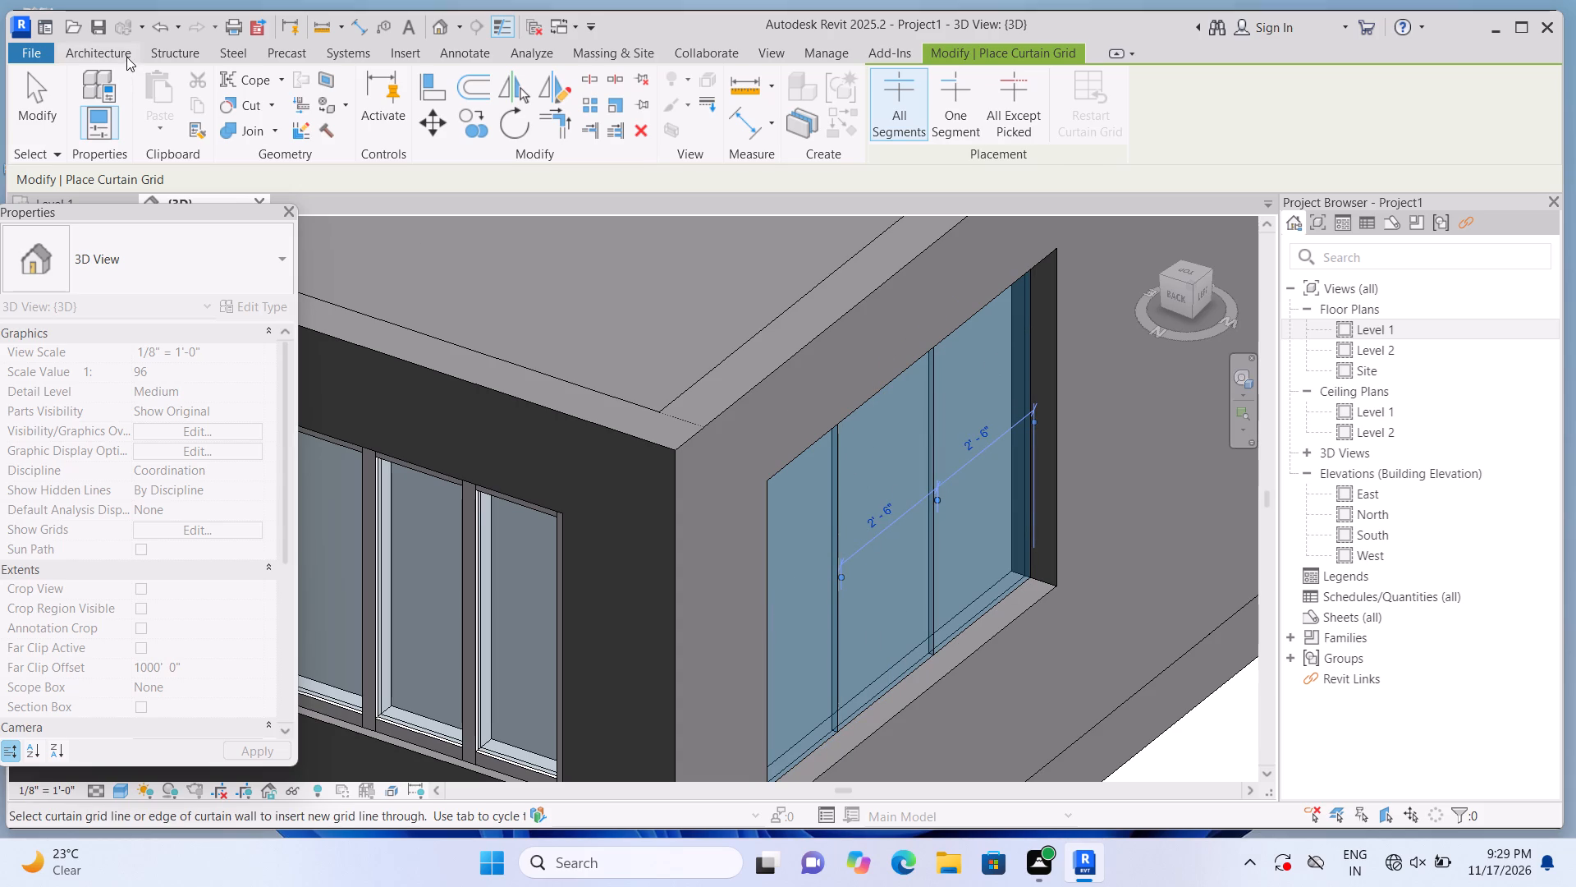
Place 2.5" x 5" rectangular mullions on both vertical grid lines and all four edges of the west wall's 7' 6" window.
{"action": "left_click", "coordinate": [126, 57]}
{"action": "left_click", "coordinate": [619, 122]}
{"action": "left_click", "coordinate": [858, 446]}
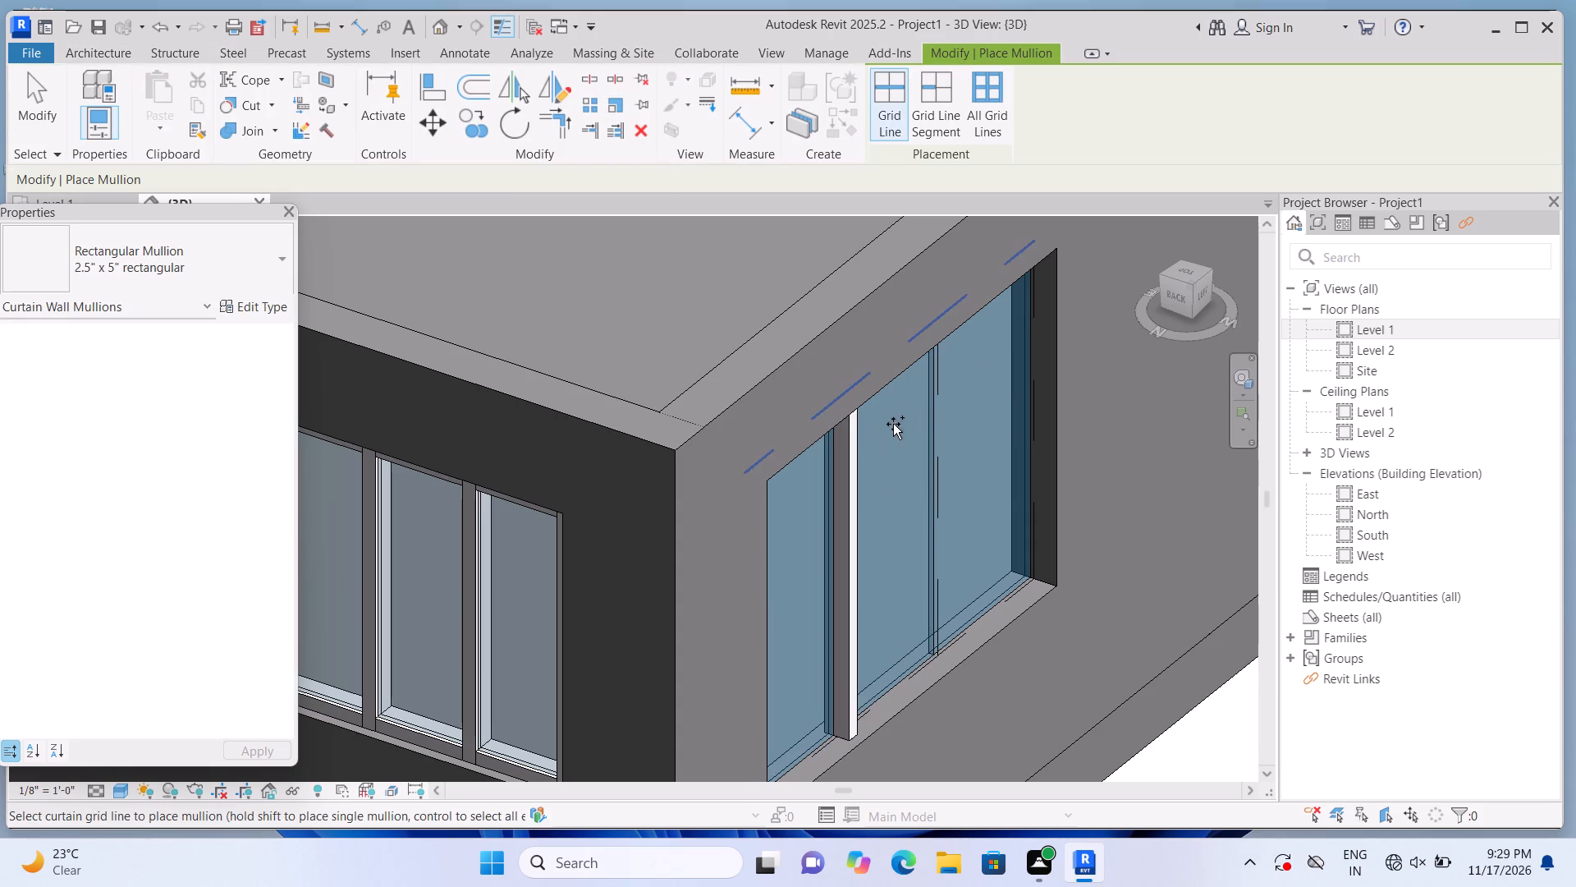
{"action": "left_click_drag", "start_coordinate": [924, 402], "coordinate": [937, 396]}
{"action": "left_click", "coordinate": [1001, 367]}
{"action": "left_click", "coordinate": [971, 333]}
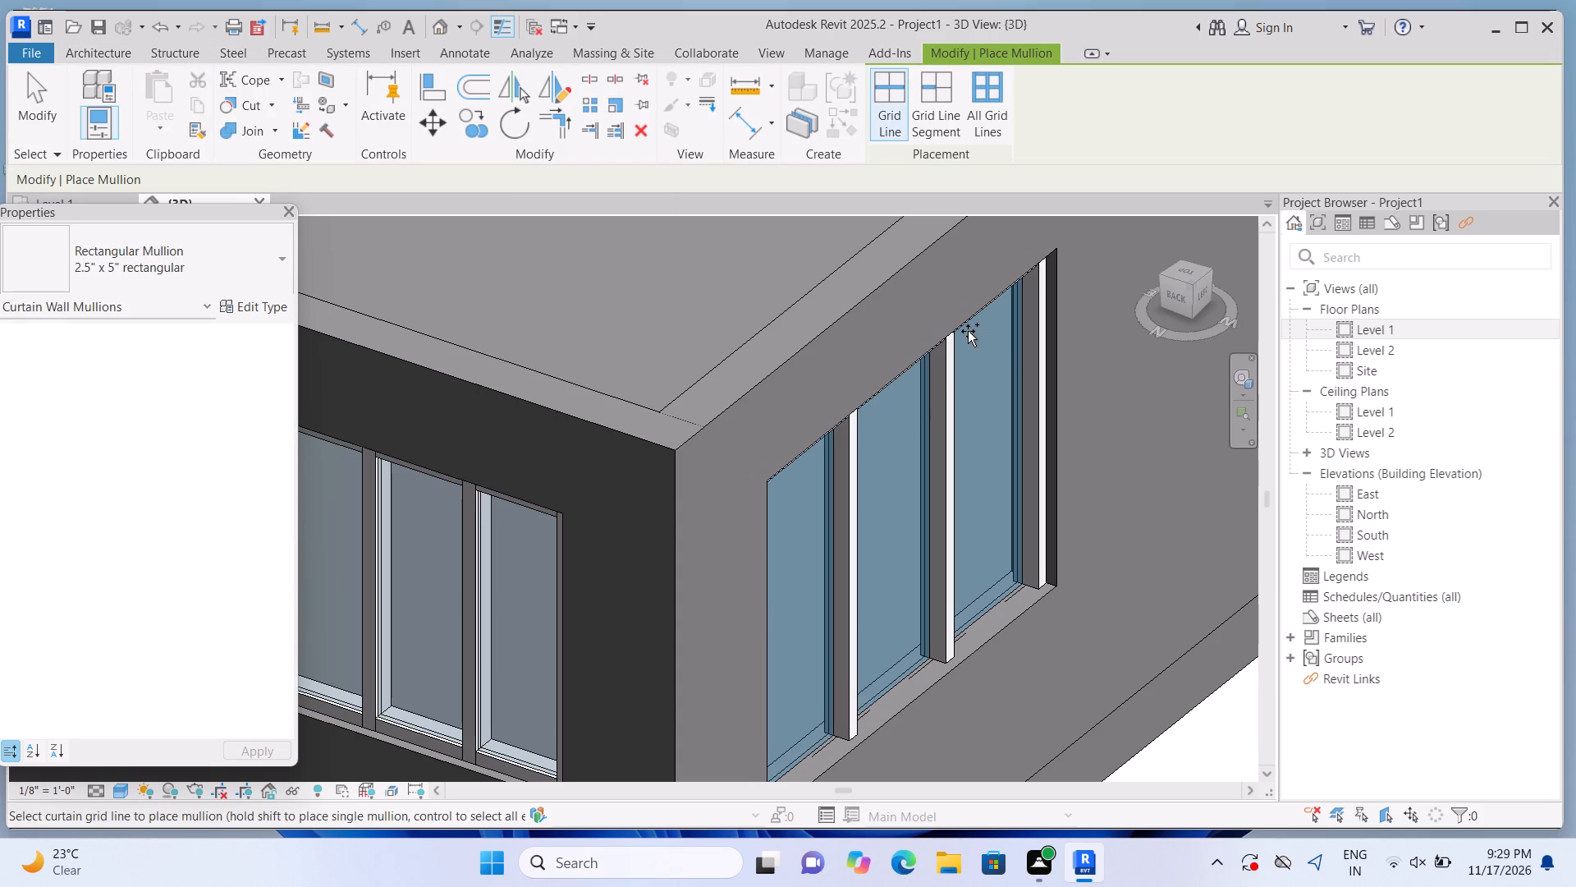
{"action": "scroll", "coordinate": [968, 331], "scroll_direction": "down", "scroll_amount": 3}
{"action": "left_click", "coordinate": [837, 546]}
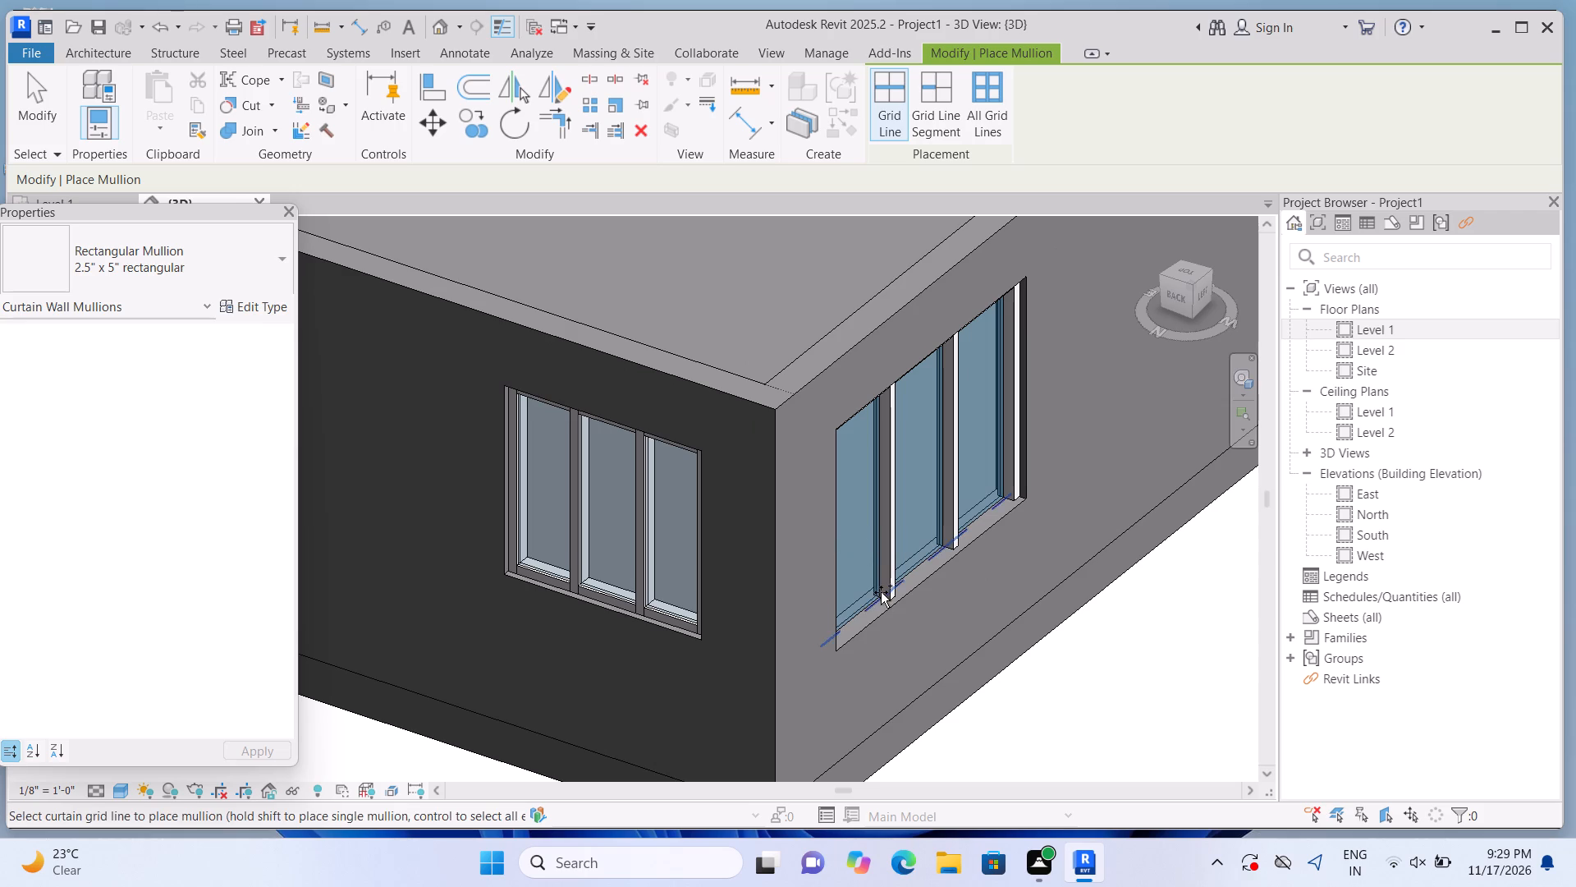
{"action": "left_click", "coordinate": [881, 592]}
{"action": "scroll", "coordinate": [842, 527], "scroll_direction": "up", "scroll_amount": 4}
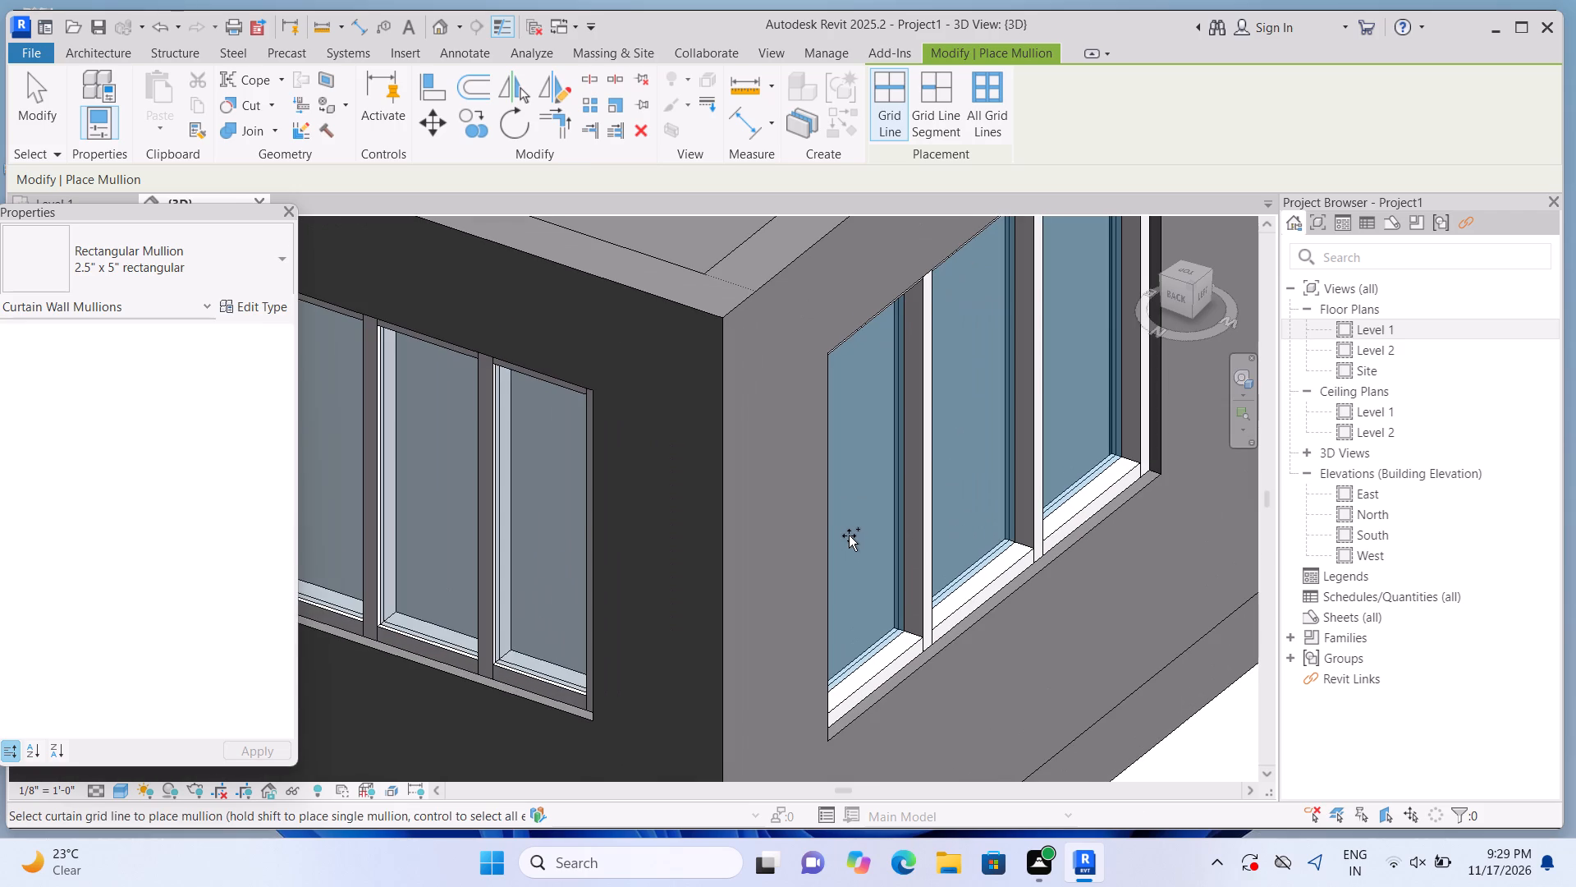
{"action": "left_click", "coordinate": [809, 532]}
{"action": "key", "text": "Escape"}
Reshape the full-height curtain wall toward the west wall's south end to about 3' 5" base offset and 5' 3" height.
{"action": "scroll", "coordinate": [809, 531], "scroll_direction": "down", "scroll_amount": 12}
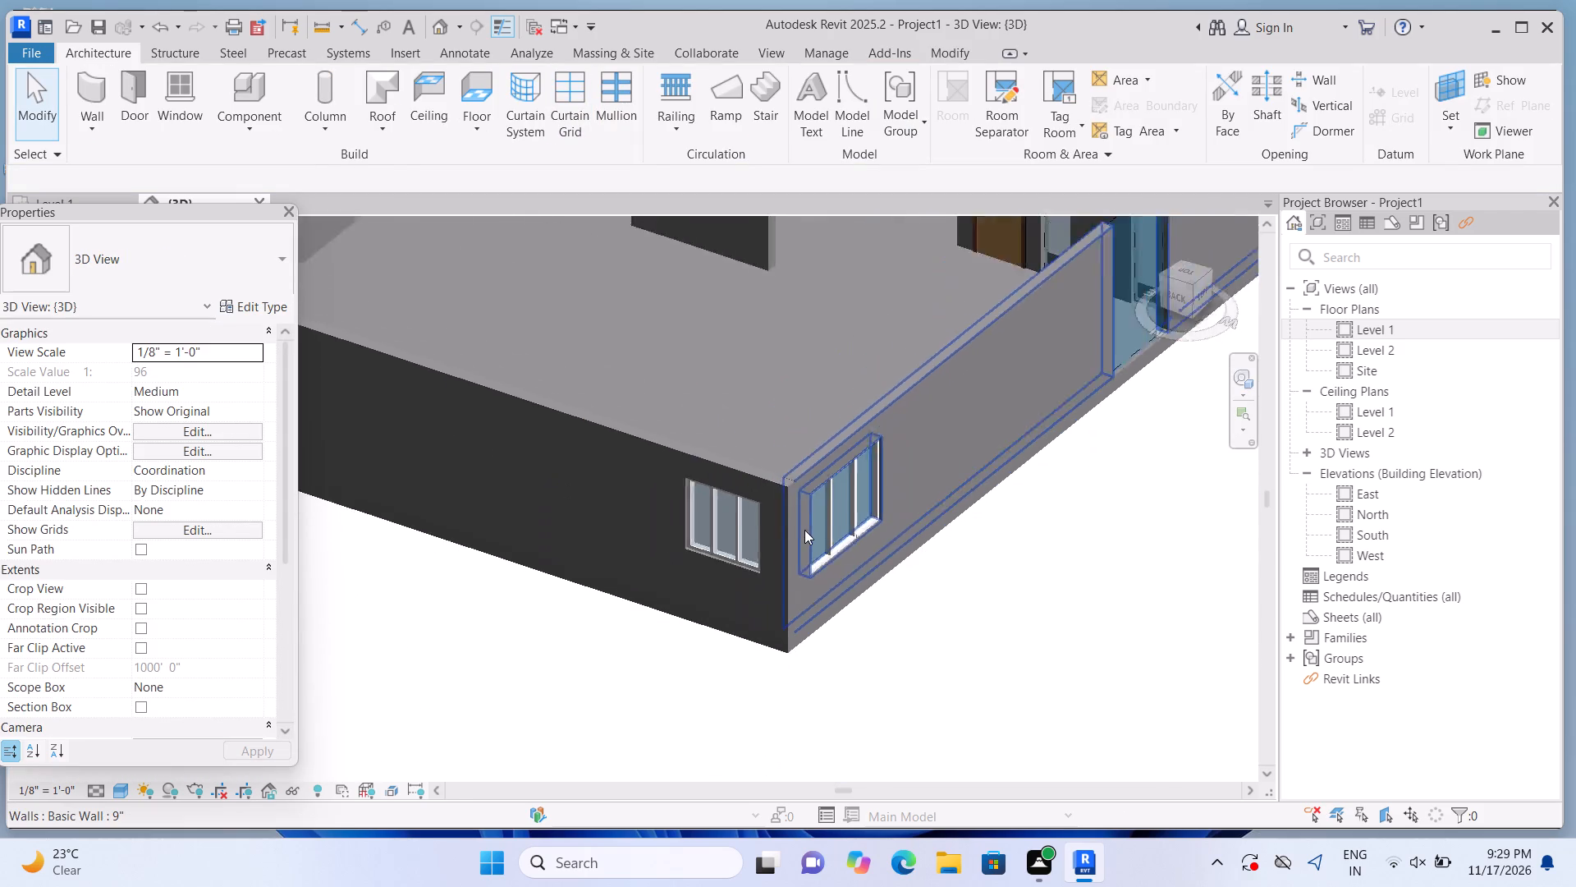
{"action": "scroll", "coordinate": [804, 530], "scroll_direction": "down", "scroll_amount": 2}
{"action": "middle_click_drag", "start_coordinate": [1051, 554], "coordinate": [937, 555], "text": "shift"}
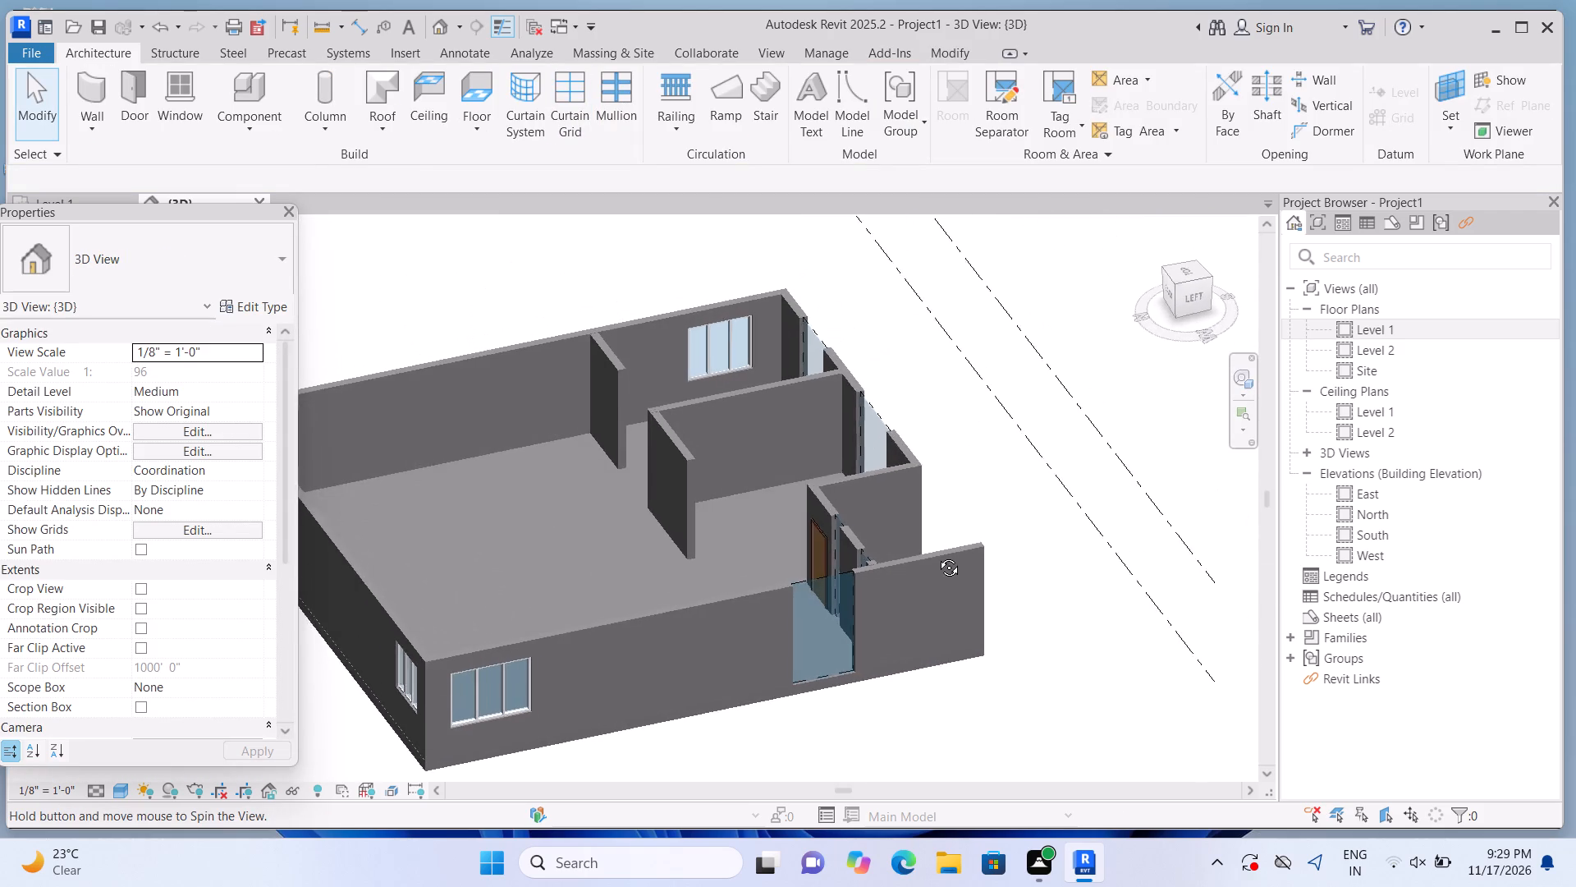
{"action": "middle_click_drag", "start_coordinate": [937, 555], "coordinate": [975, 538], "text": "shift"}
{"action": "scroll", "coordinate": [946, 573], "scroll_direction": "up", "scroll_amount": 4}
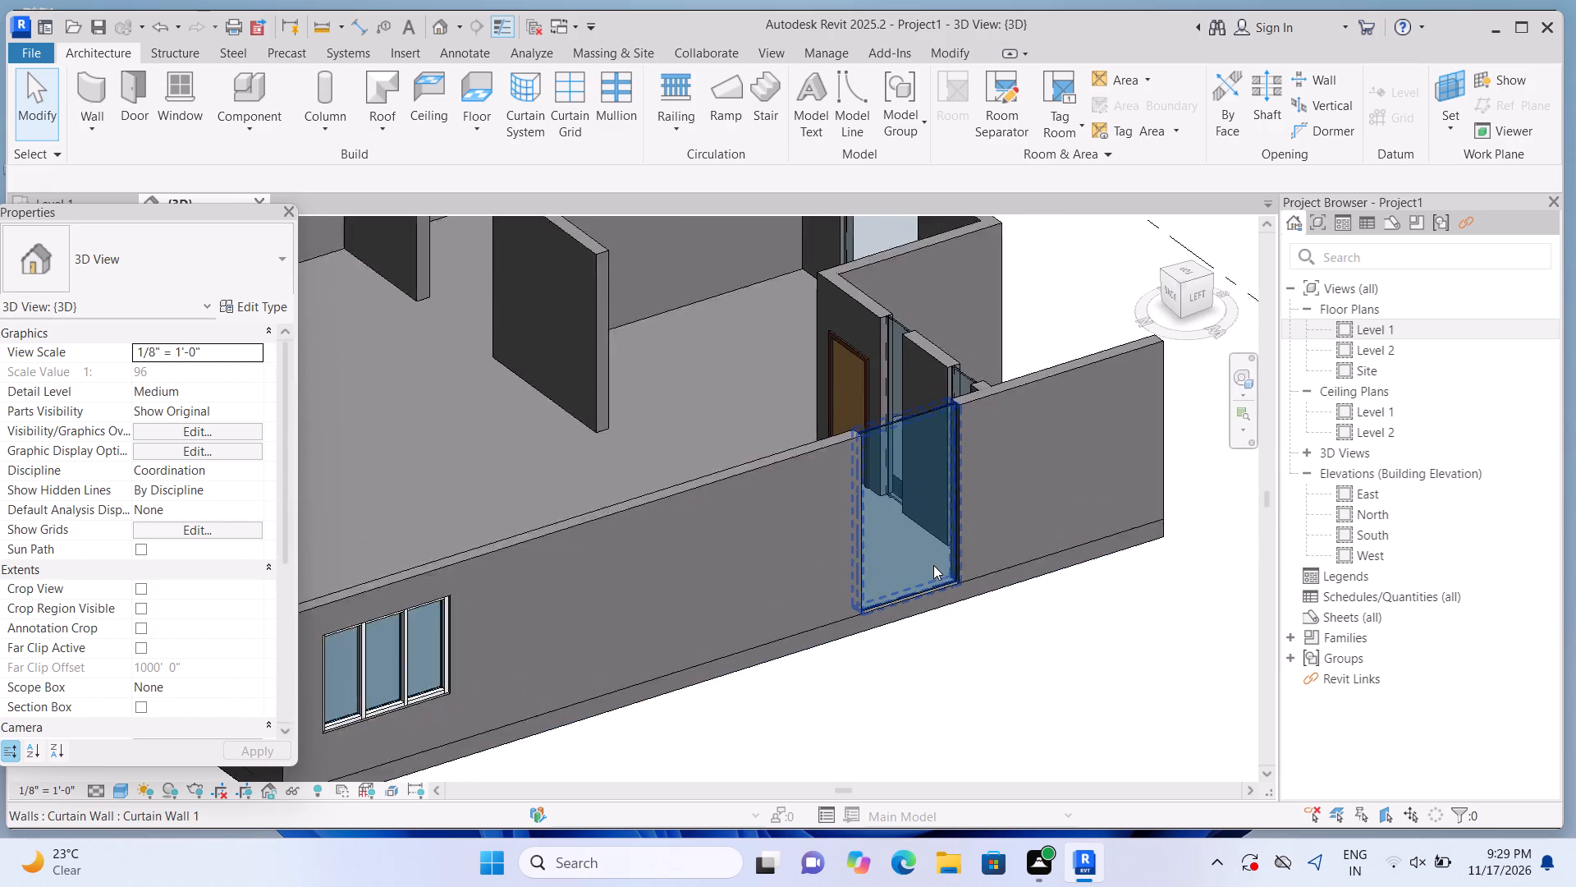
{"action": "scroll", "coordinate": [933, 566], "scroll_direction": "up", "scroll_amount": 1}
{"action": "left_click", "coordinate": [905, 536]}
{"action": "scroll", "coordinate": [913, 558], "scroll_direction": "up", "scroll_amount": 2}
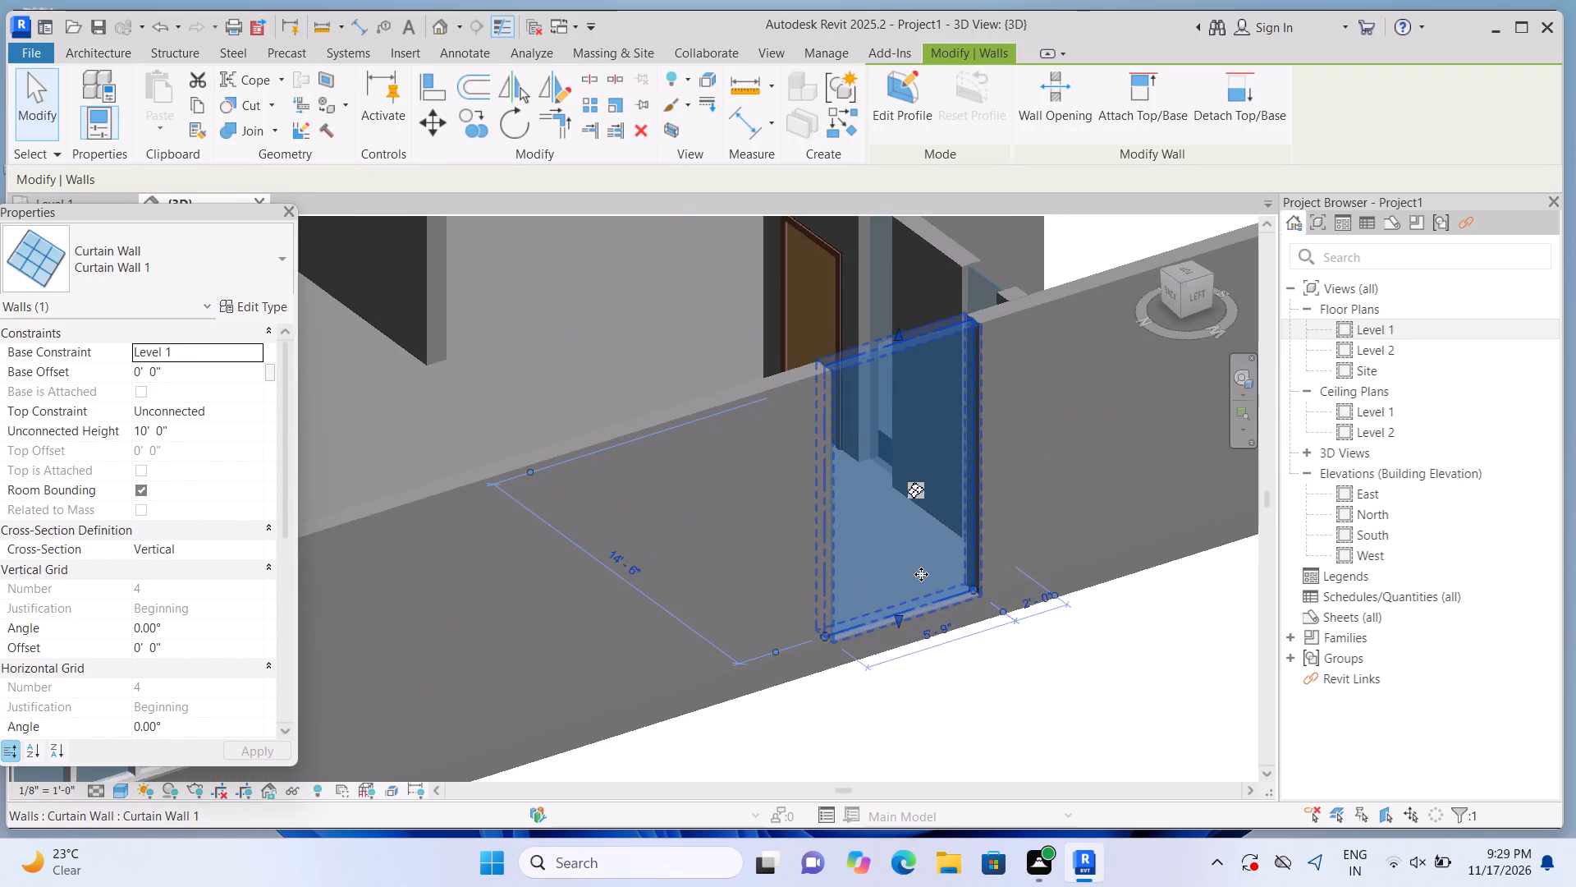
{"action": "scroll", "coordinate": [921, 574], "scroll_direction": "up", "scroll_amount": 1}
{"action": "left_click_drag", "start_coordinate": [898, 622], "coordinate": [887, 592]}
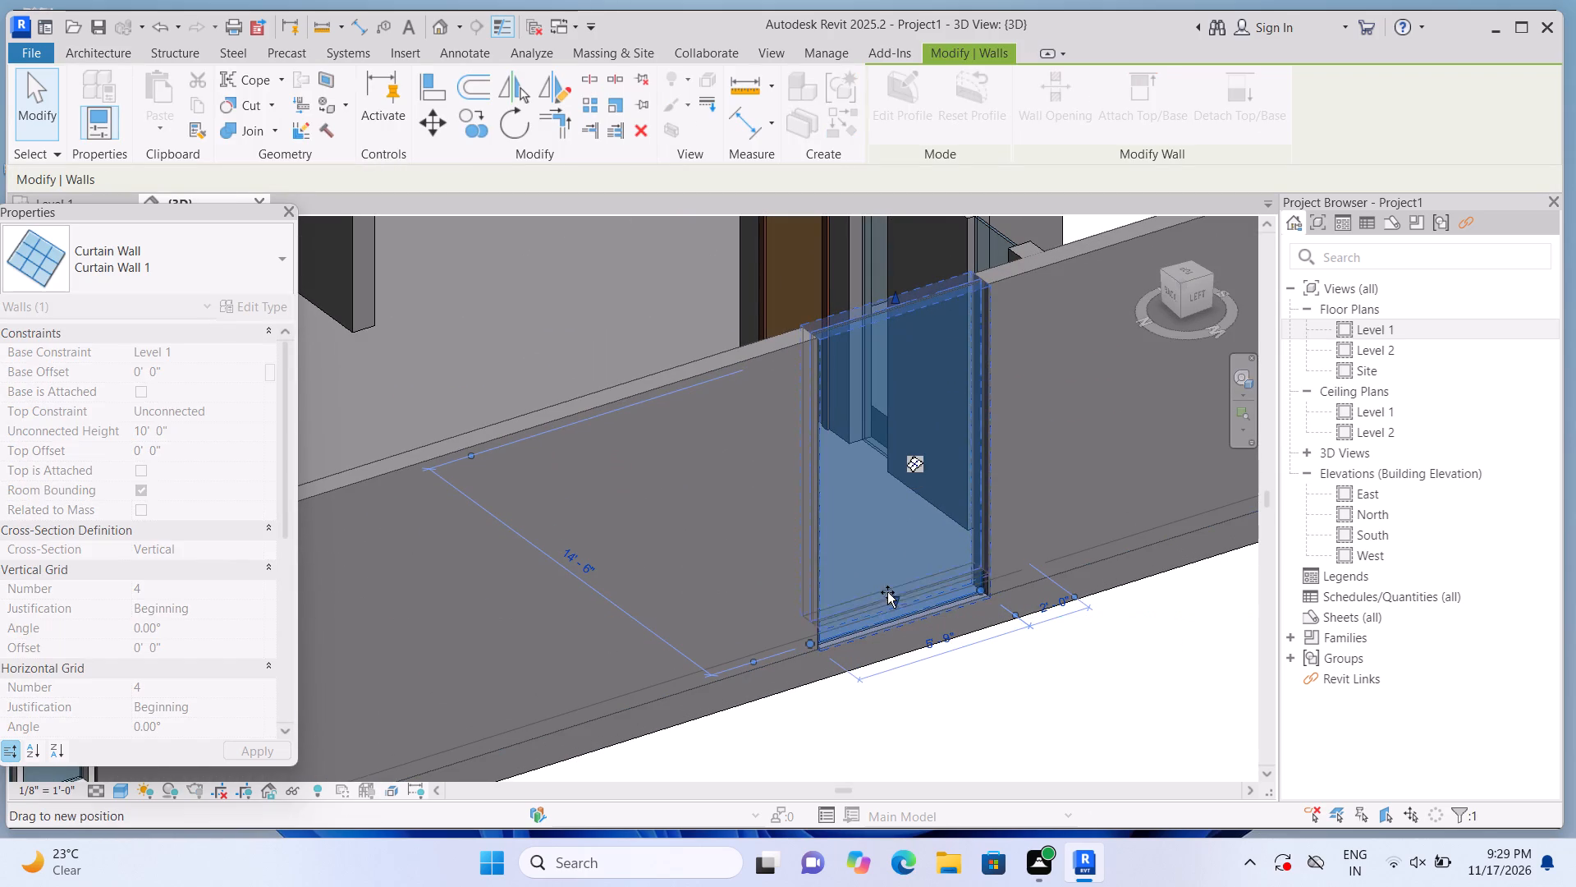
{"action": "left_click_drag", "start_coordinate": [887, 592], "coordinate": [862, 510]}
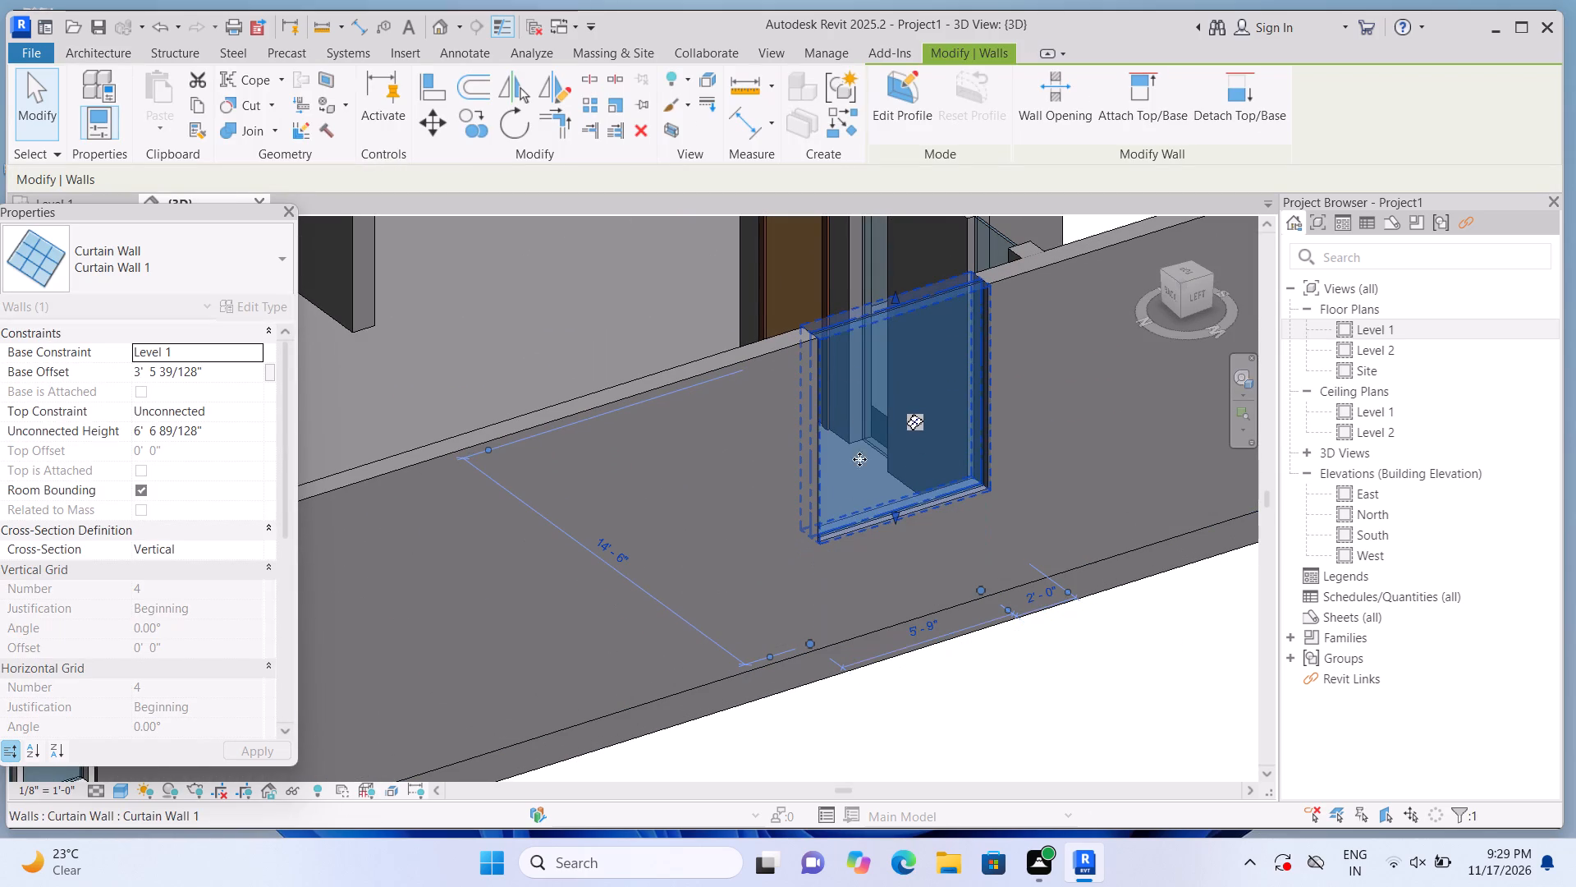
{"action": "left_click_drag", "start_coordinate": [896, 293], "coordinate": [917, 351]}
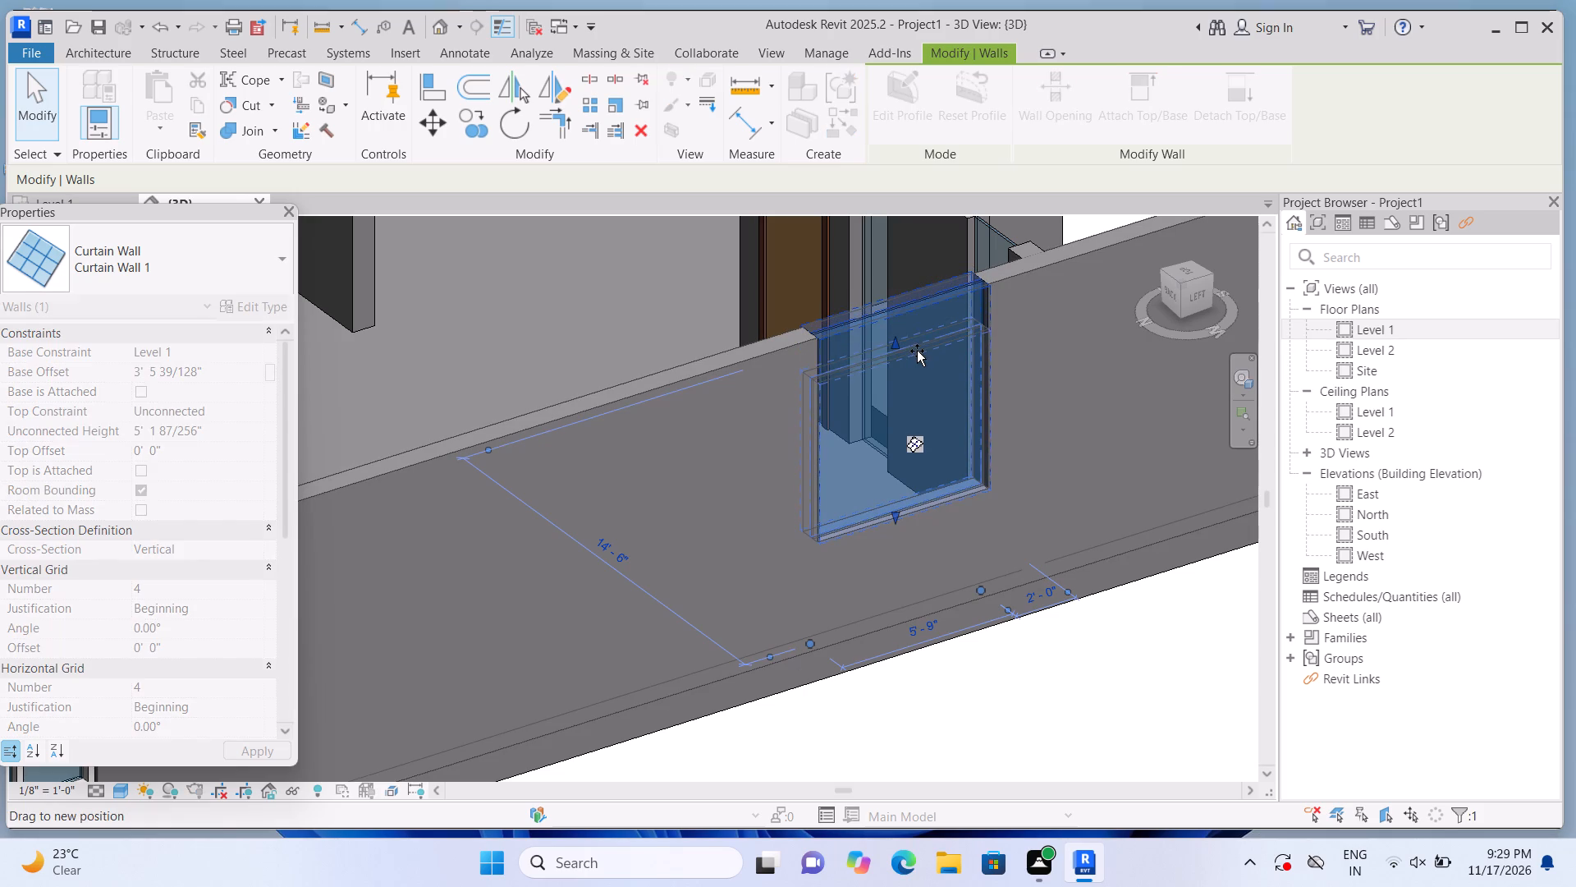
{"action": "left_click_drag", "start_coordinate": [917, 351], "coordinate": [913, 346]}
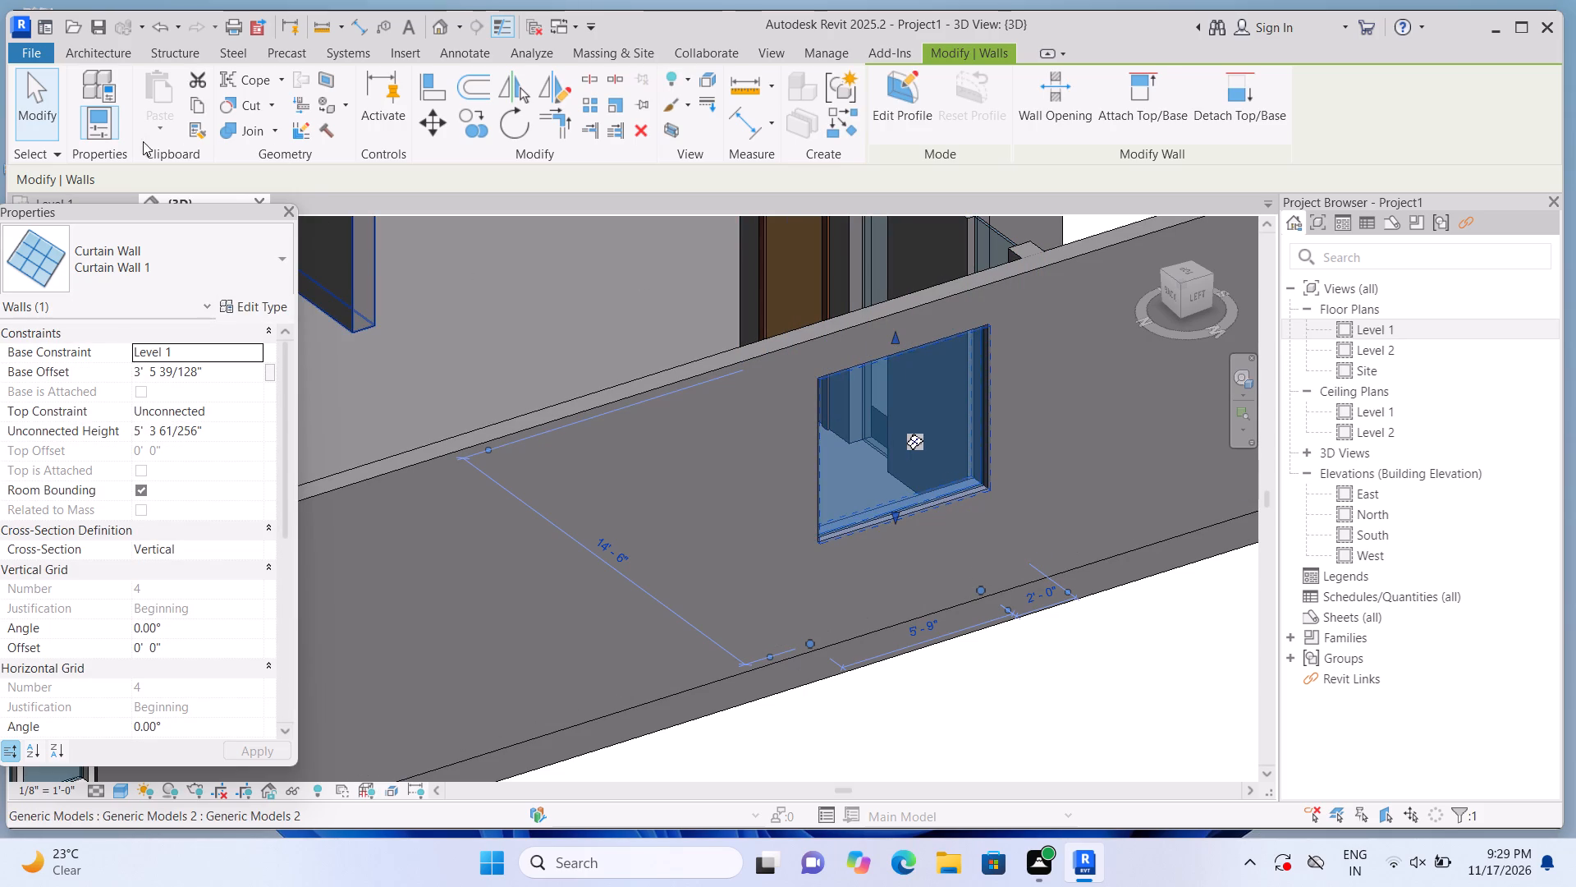
Divide the curtain wall toward the west wall's south end into thirds with two vertical grid lines 1' 11" apart.
{"action": "left_click", "coordinate": [95, 47]}
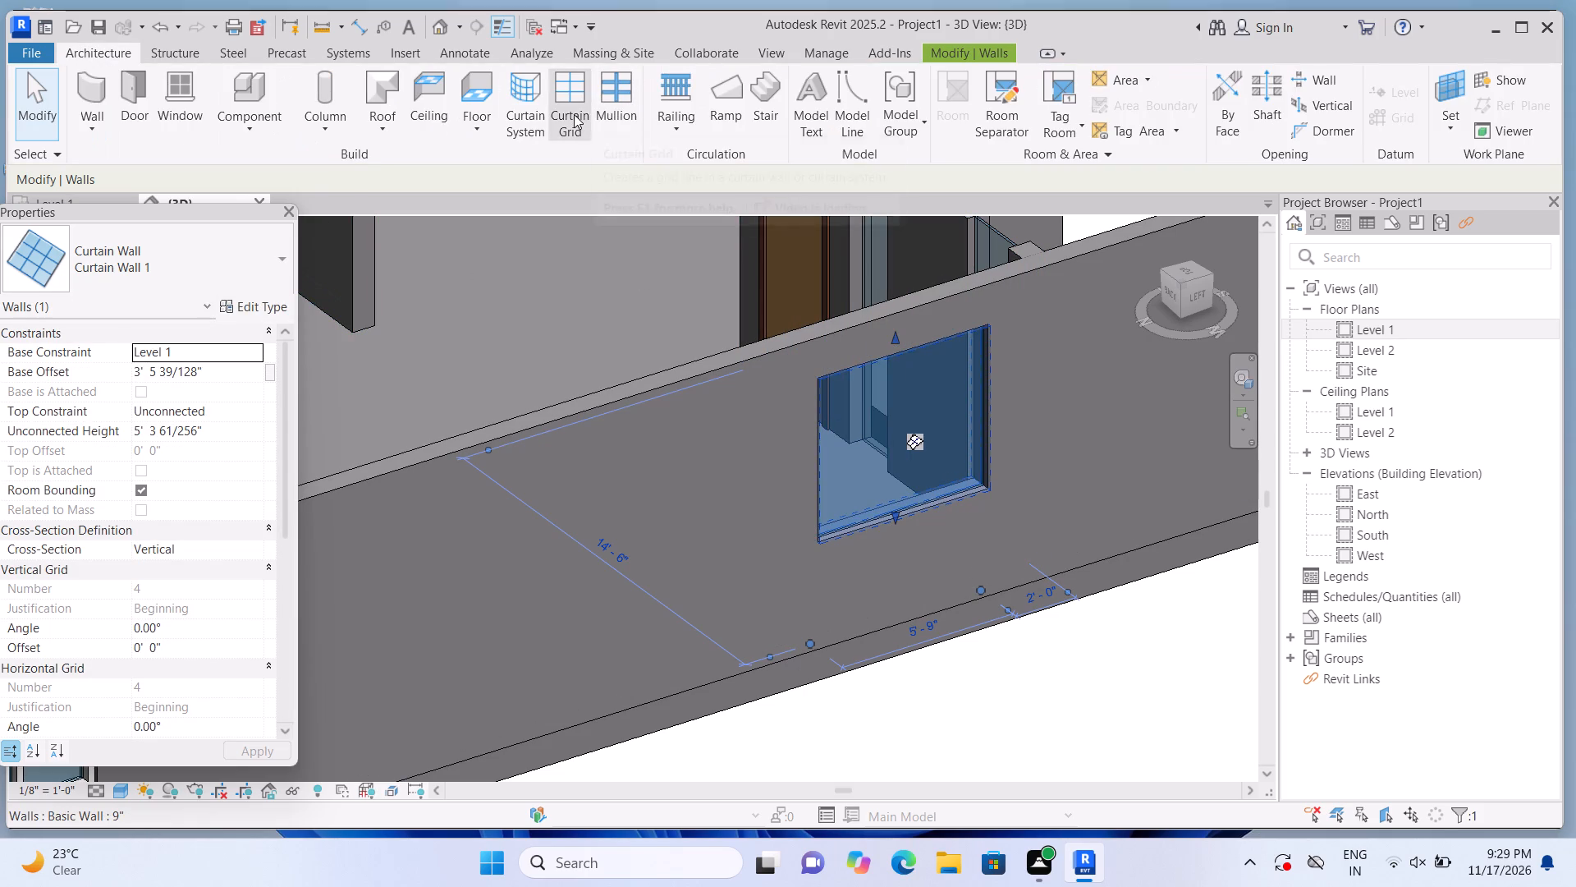
{"action": "left_click", "coordinate": [574, 114]}
{"action": "scroll", "coordinate": [886, 408], "scroll_direction": "up", "scroll_amount": 5}
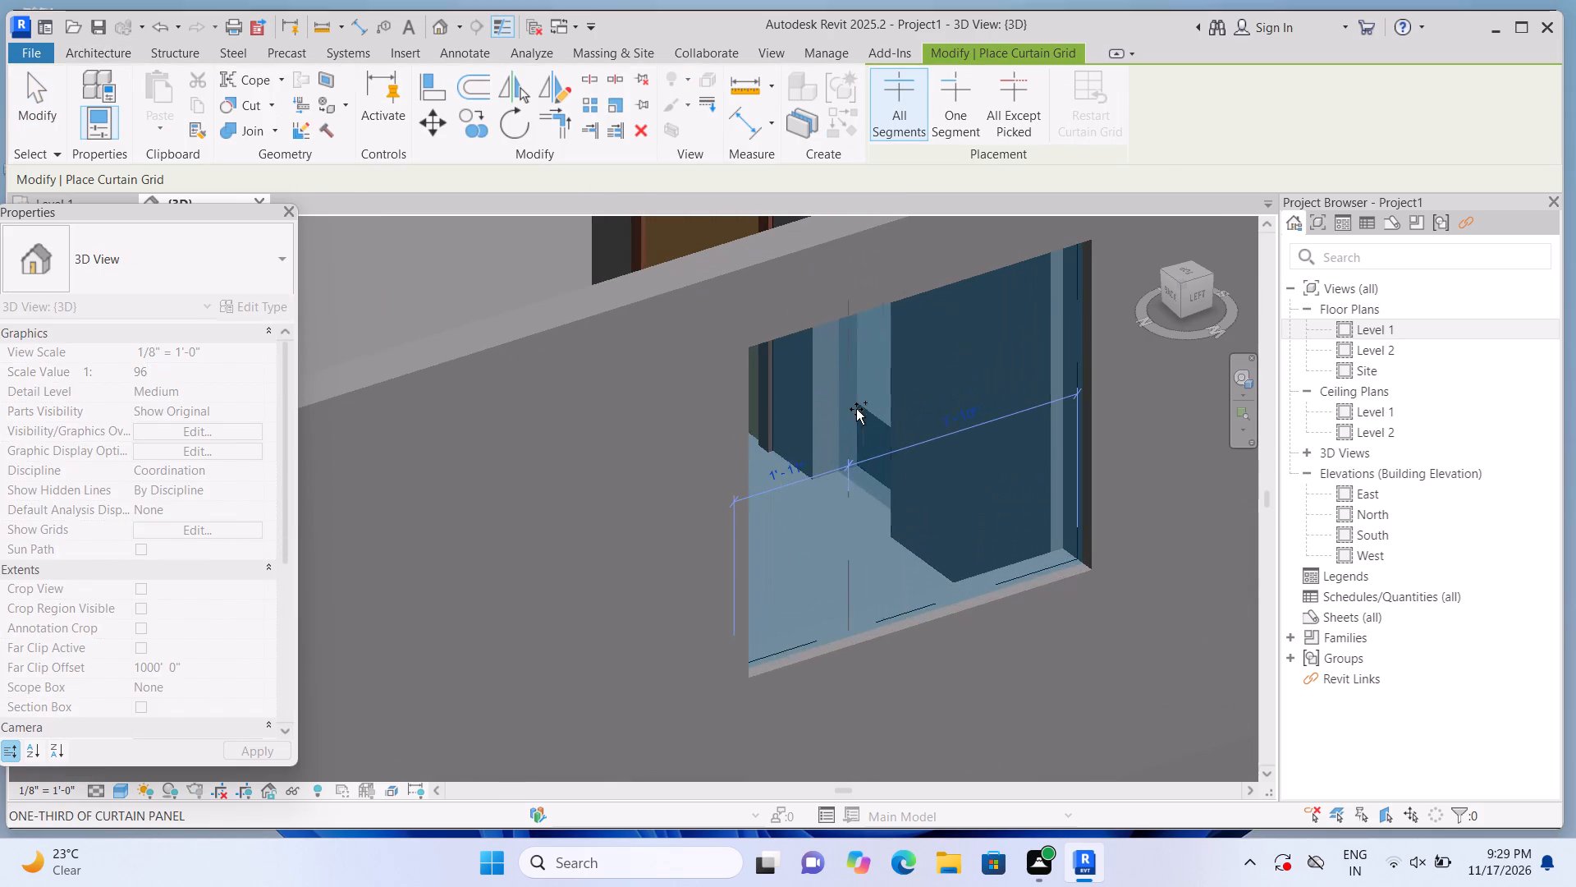
{"action": "scroll", "coordinate": [854, 408], "scroll_direction": "up", "scroll_amount": 1}
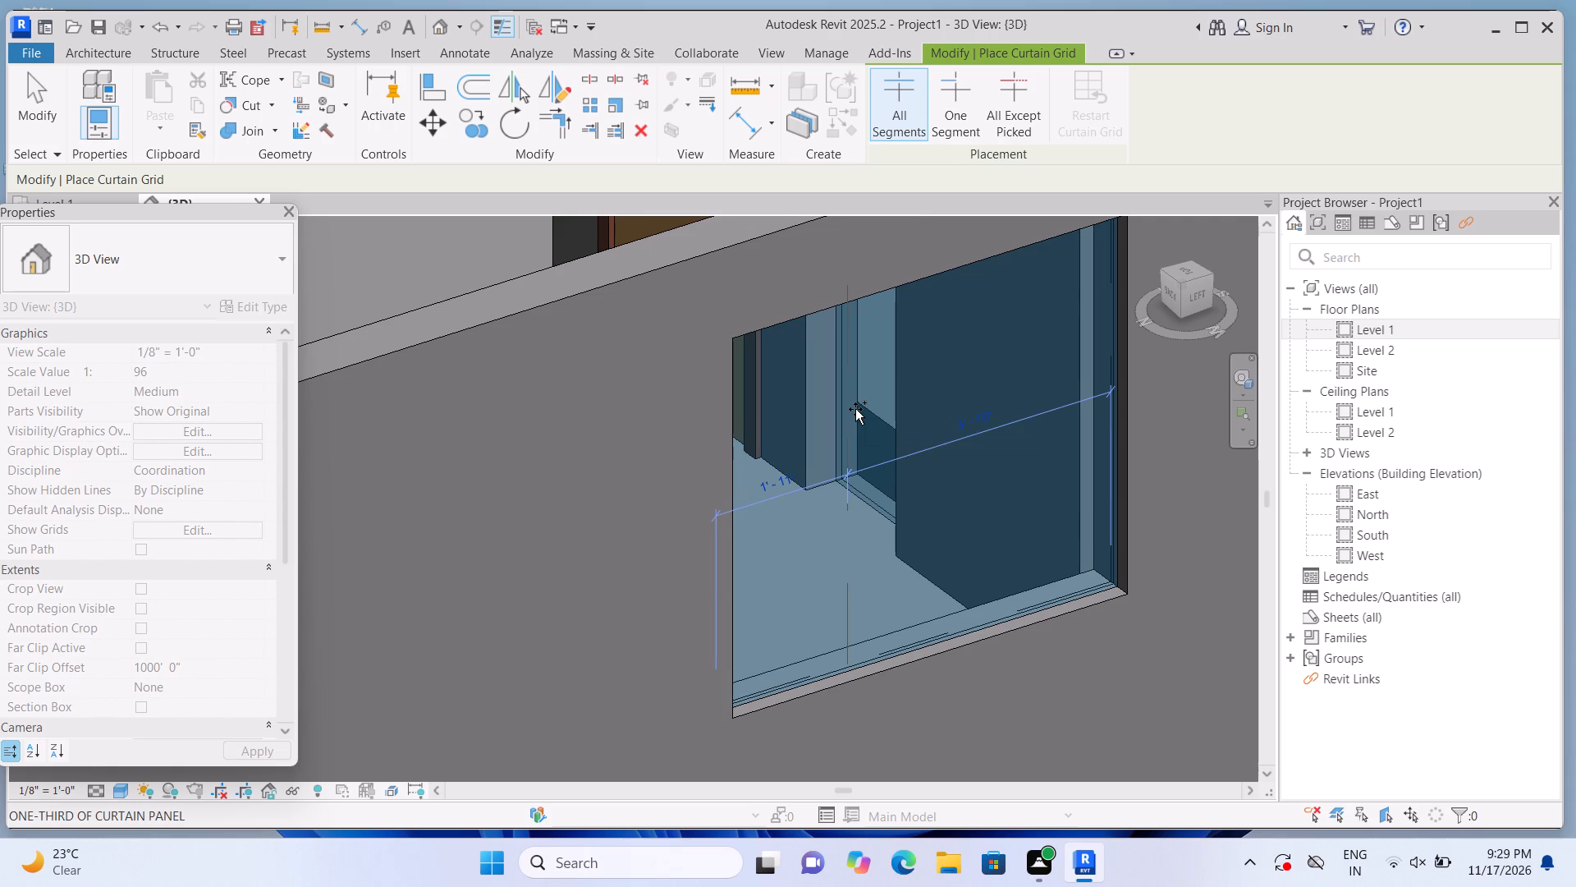
{"action": "left_click", "coordinate": [855, 409]}
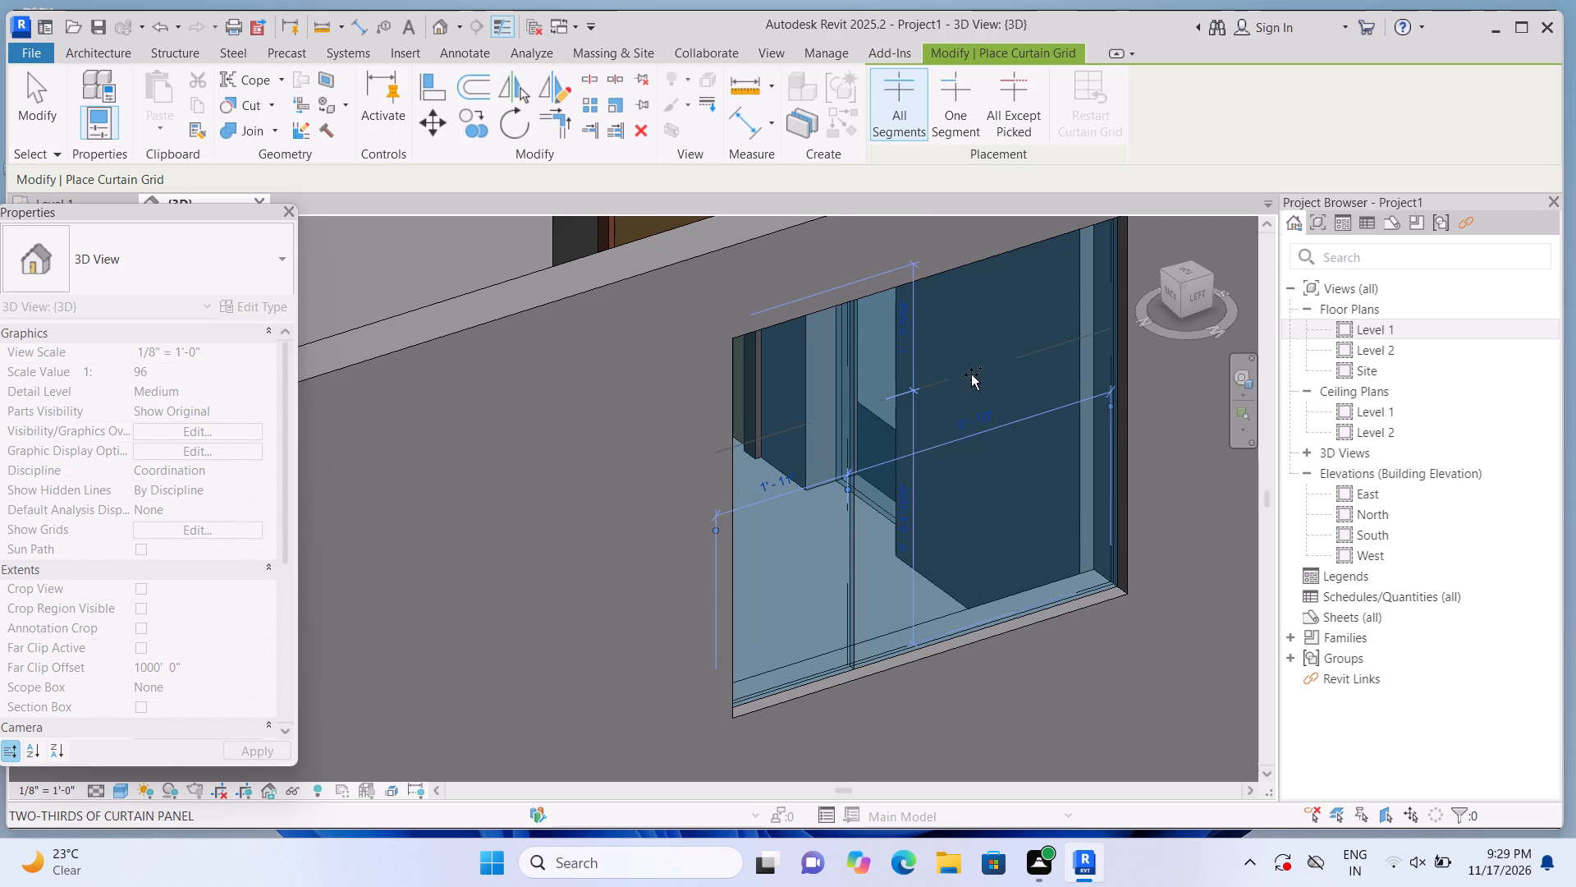
{"action": "scroll", "coordinate": [986, 384], "scroll_direction": "up", "scroll_amount": 2}
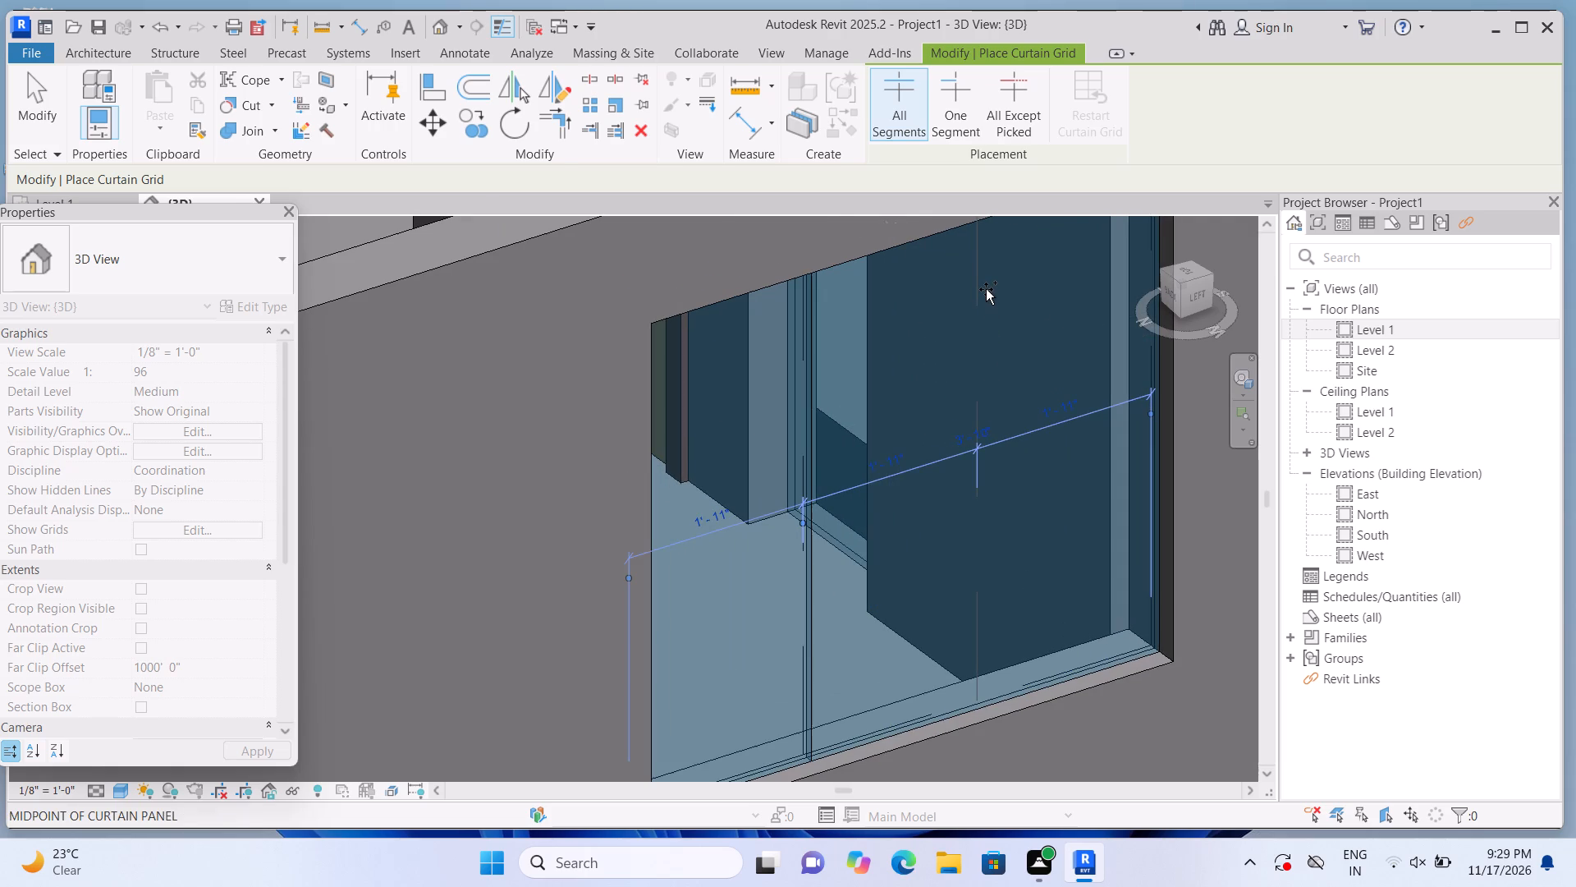
{"action": "left_click", "coordinate": [986, 289]}
{"action": "scroll", "coordinate": [975, 294], "scroll_direction": "down", "scroll_amount": 4}
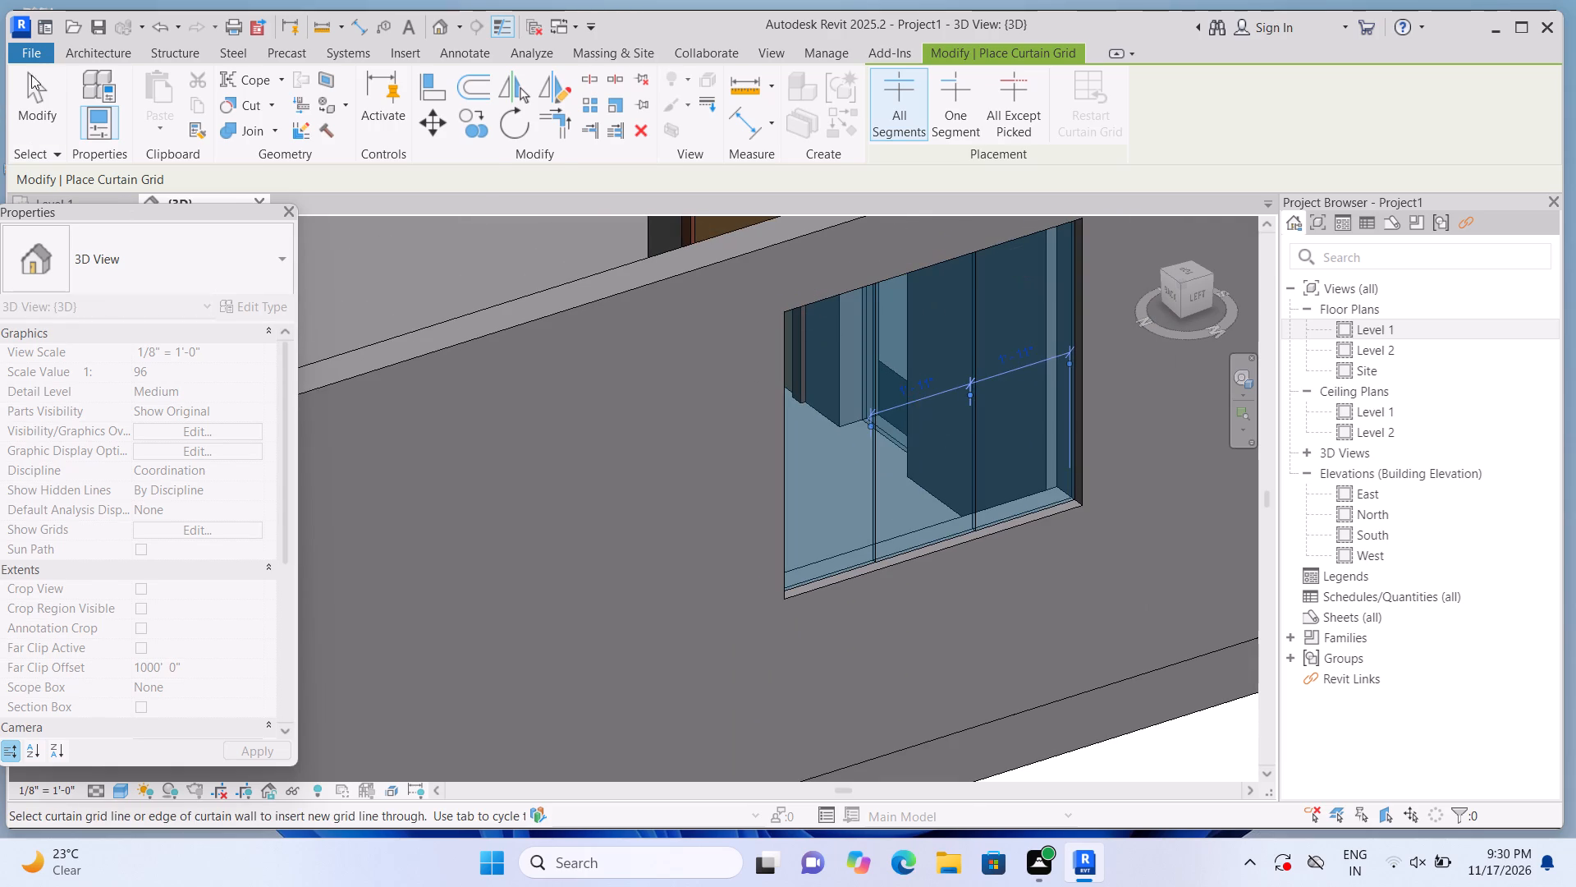
Place 2.5" x 5" rectangular mullions on both vertical grid lines and all four edges of the west wall's southern window.
{"action": "left_click", "coordinate": [112, 52]}
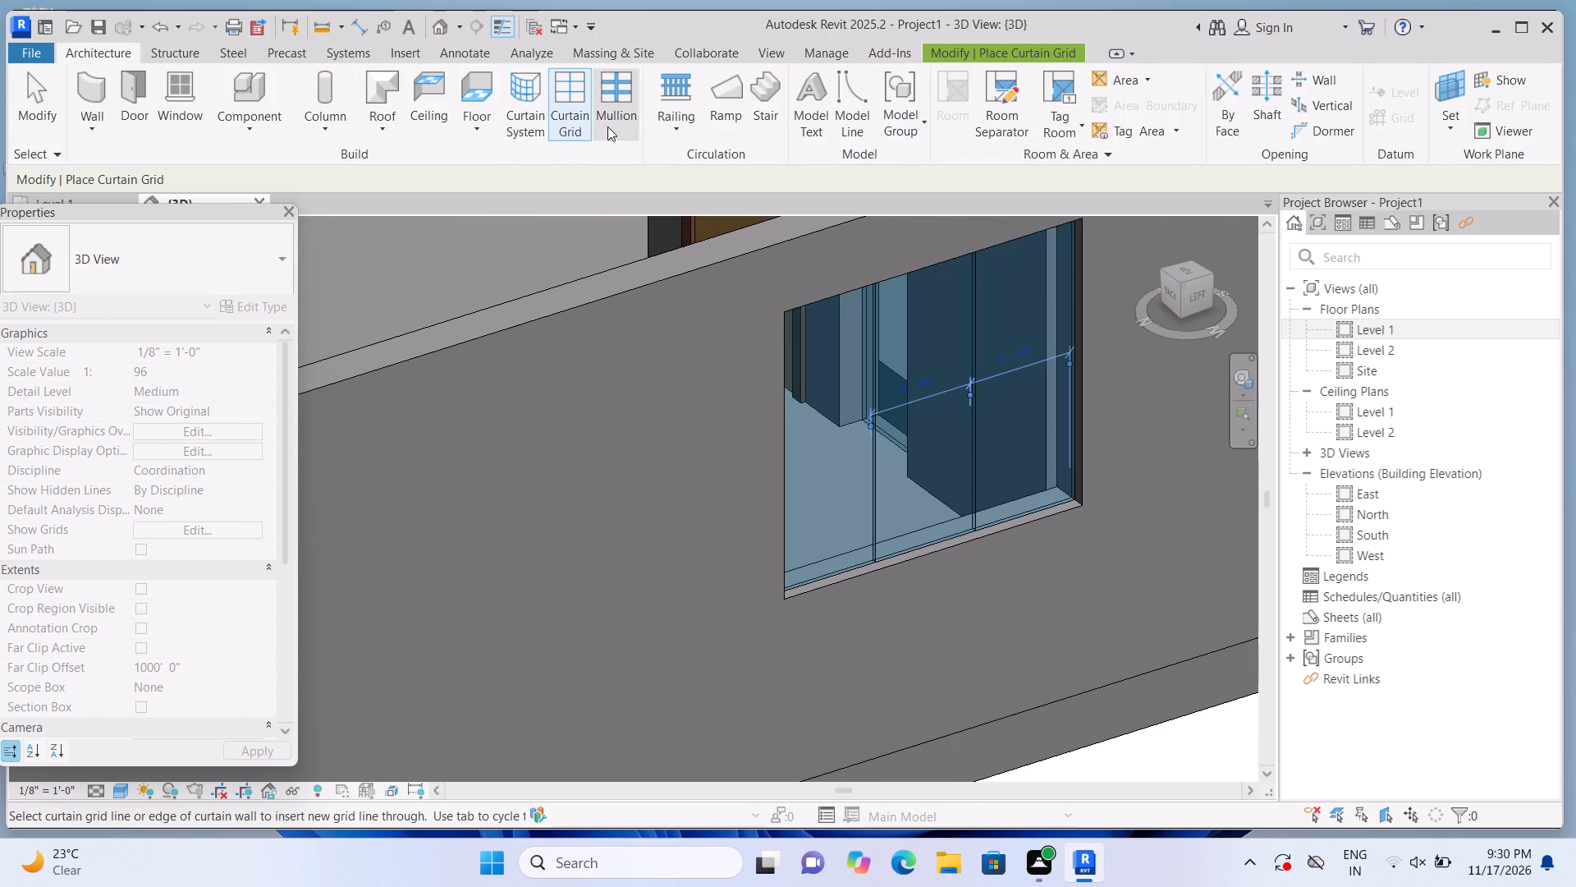
{"action": "left_click", "coordinate": [607, 126]}
{"action": "left_click", "coordinate": [891, 415]}
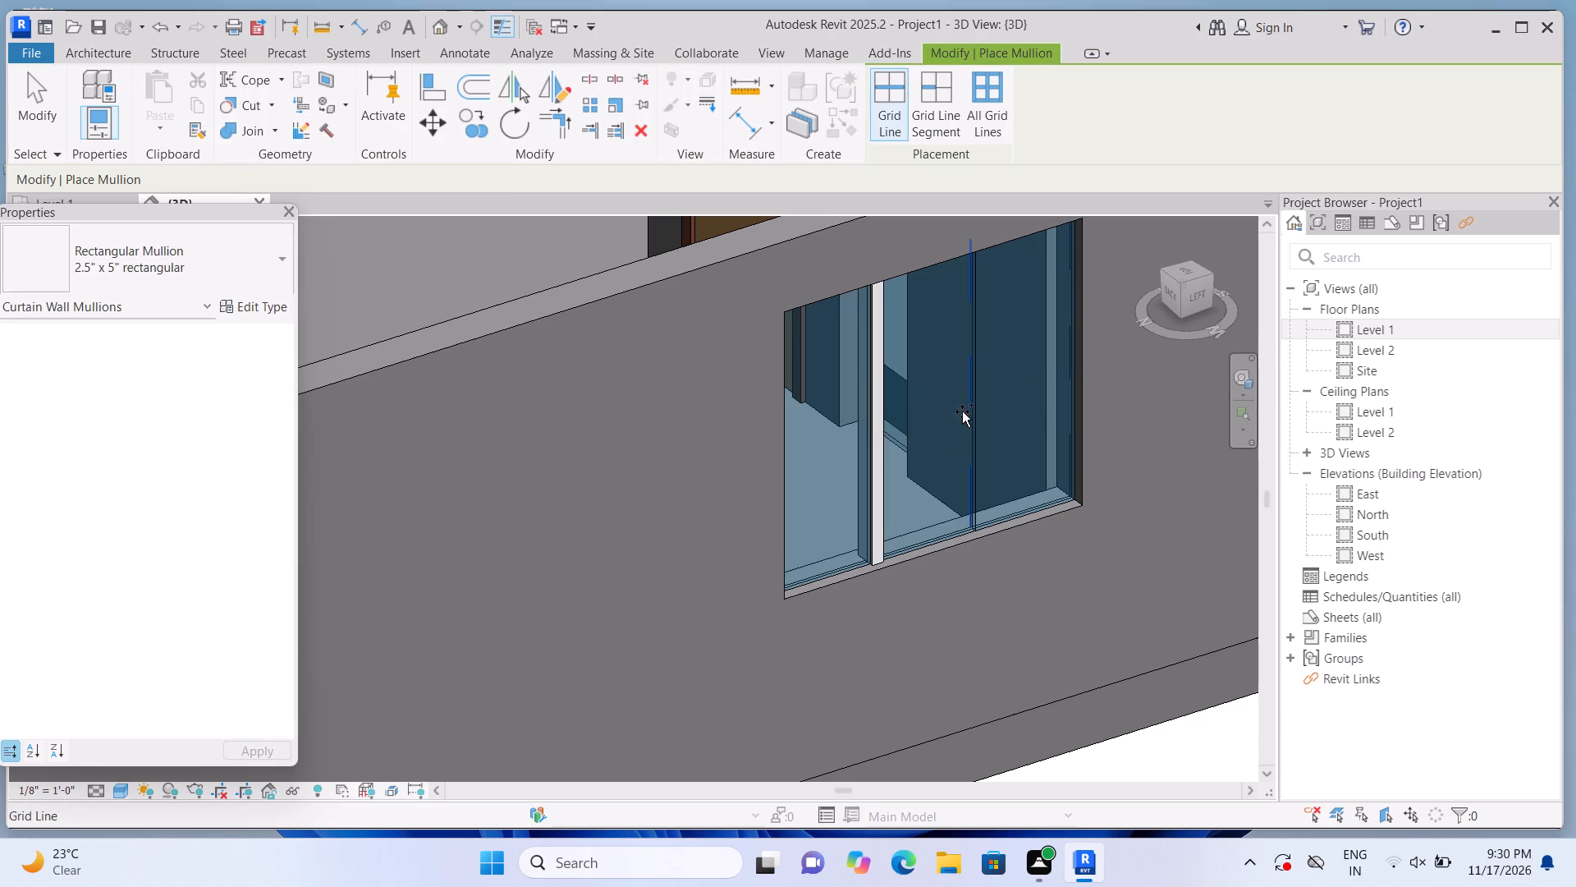
{"action": "left_click", "coordinate": [975, 411]}
{"action": "left_click", "coordinate": [1062, 389]}
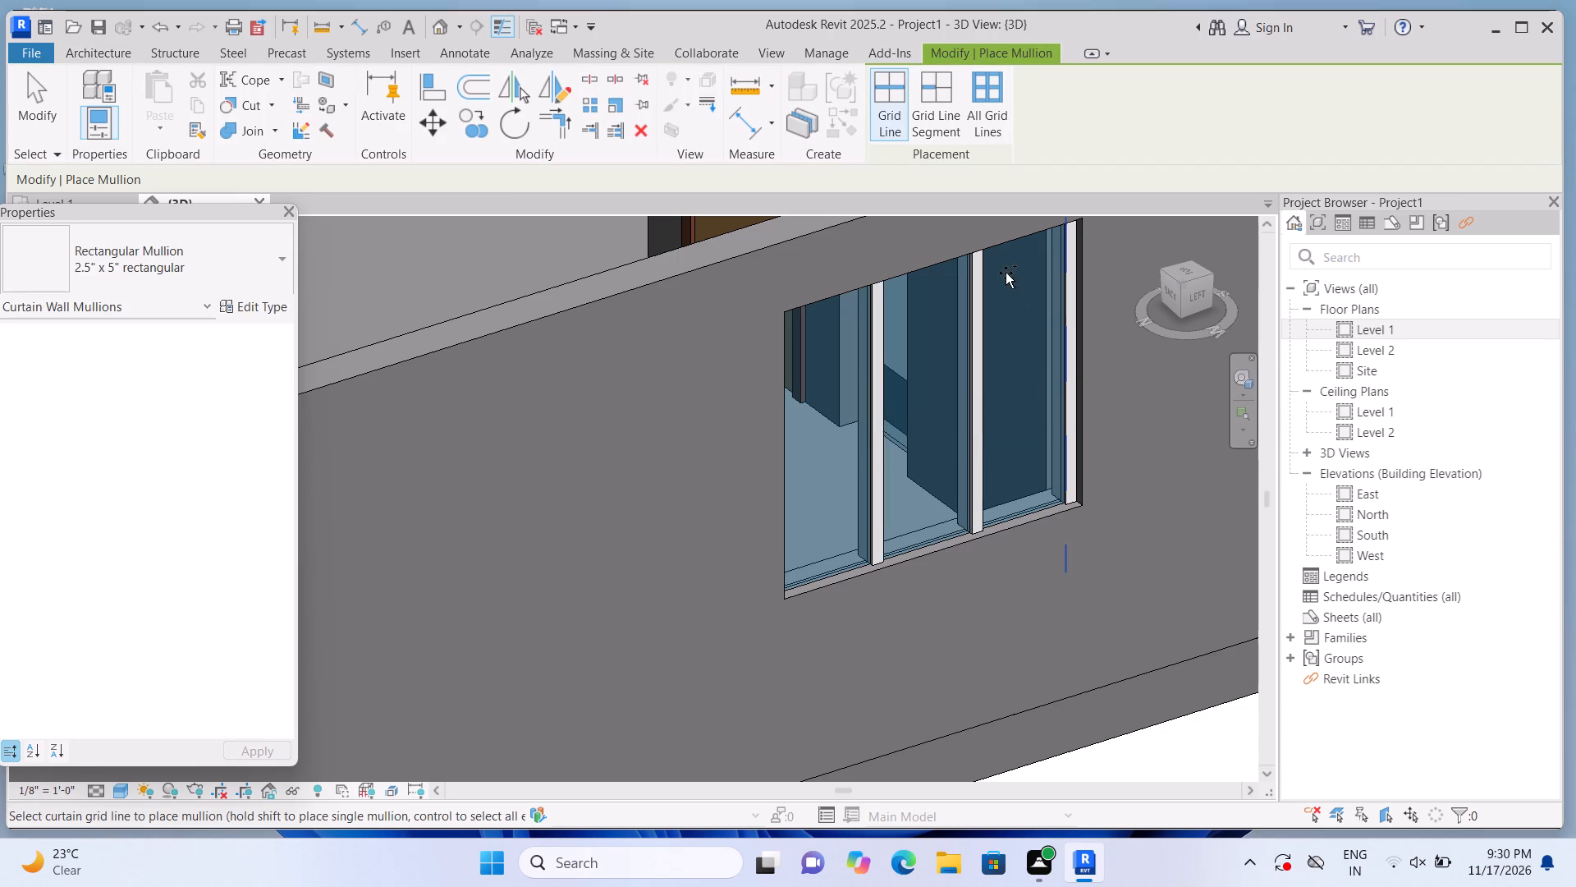
{"action": "left_click", "coordinate": [1001, 260]}
{"action": "left_click", "coordinate": [818, 439]}
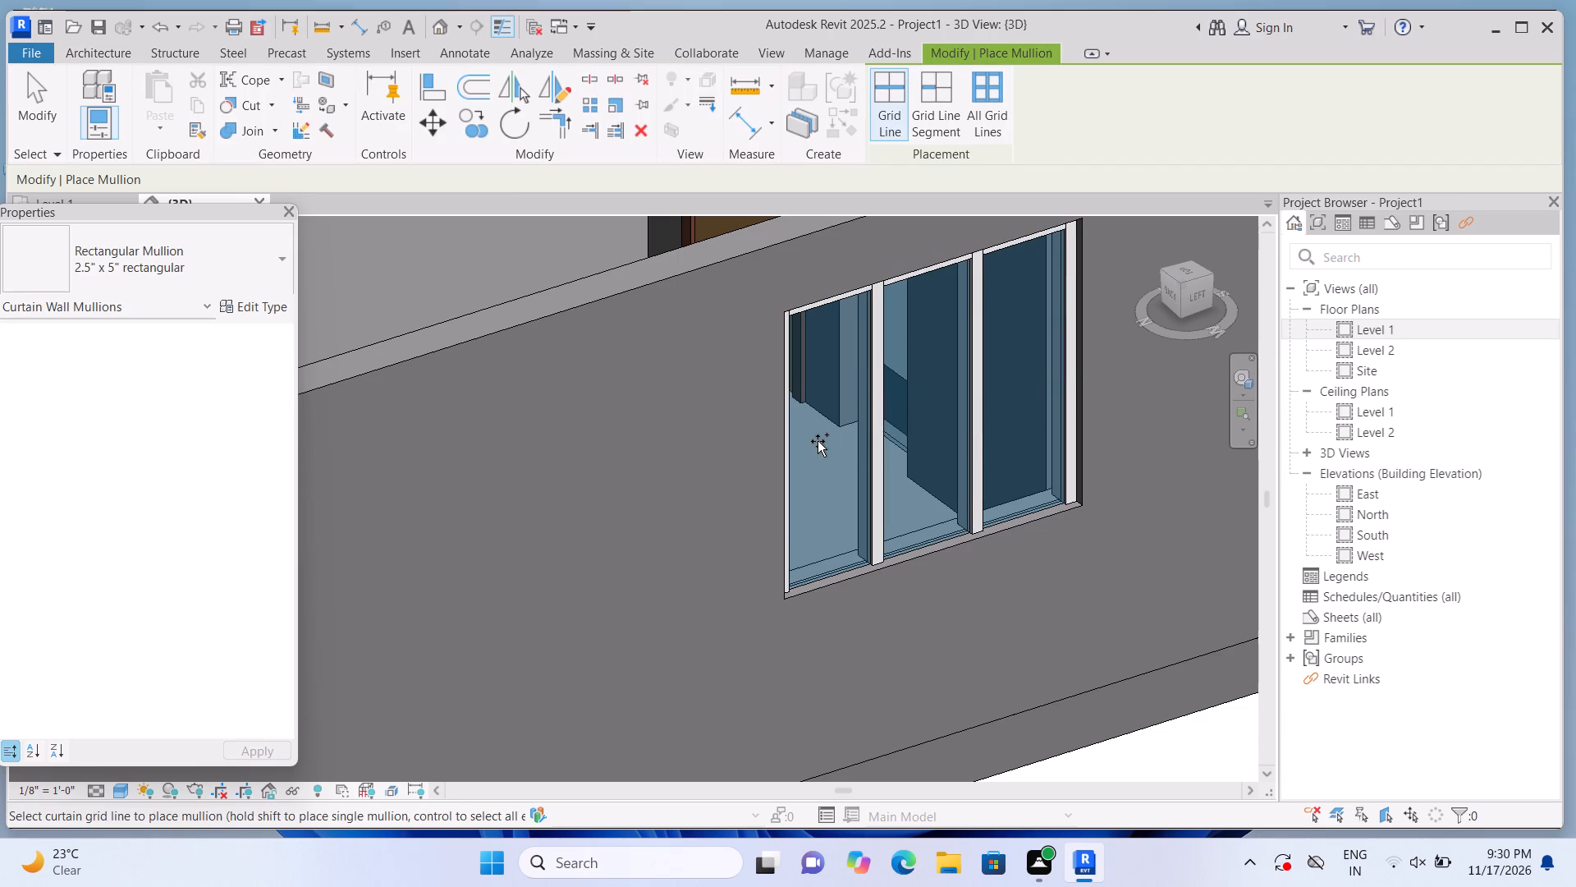
{"action": "left_click", "coordinate": [844, 549]}
{"action": "scroll", "coordinate": [839, 559], "scroll_direction": "down", "scroll_amount": 6}
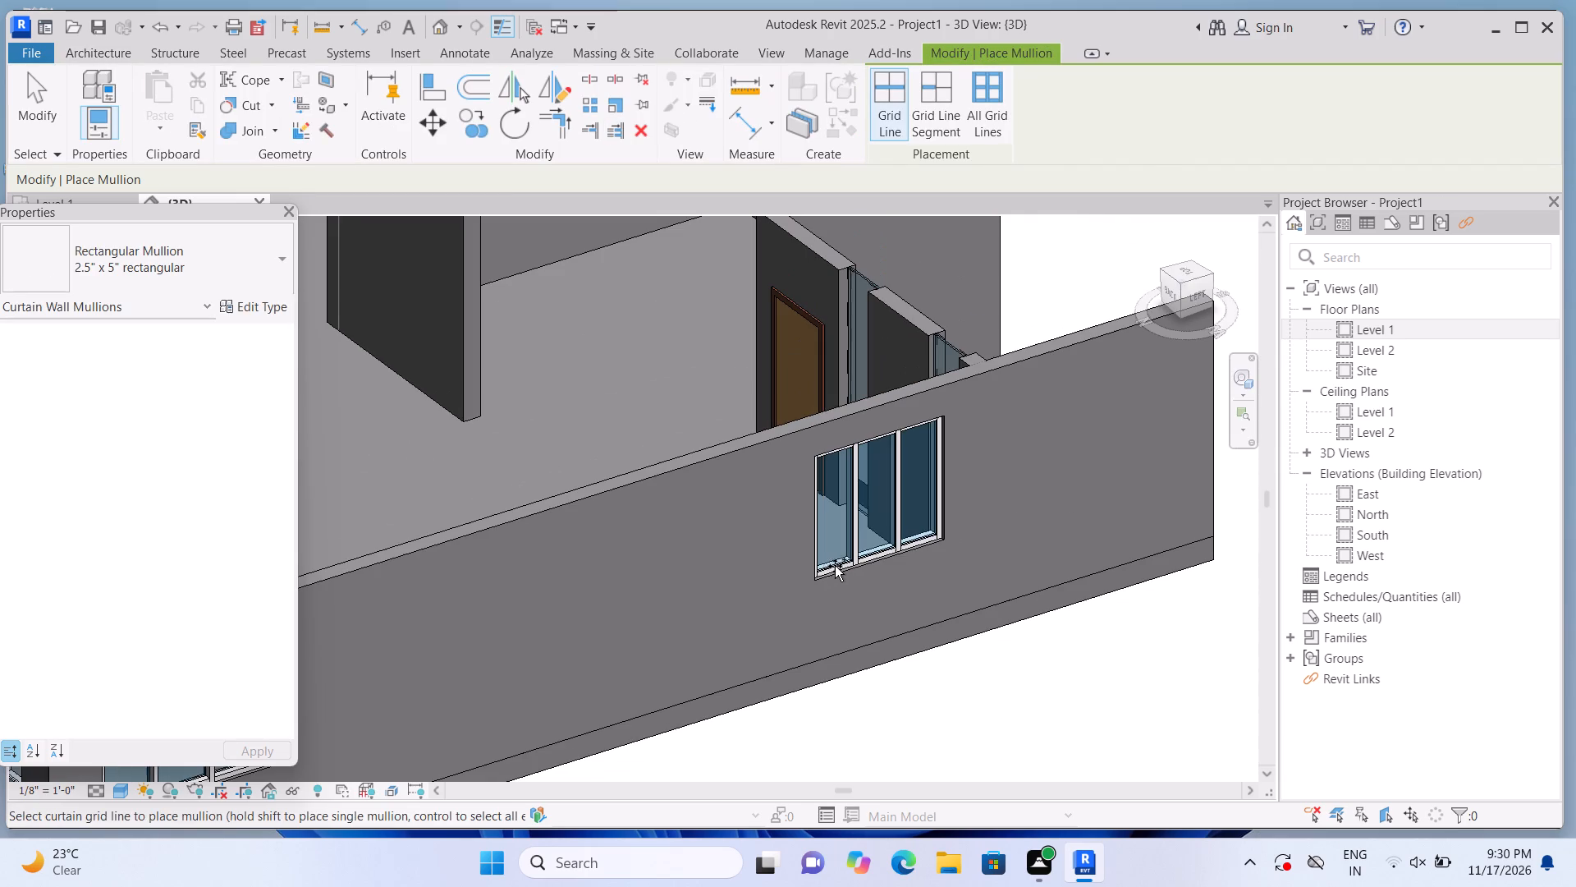
{"action": "key", "text": "Escape"}
Examine the west wall's southern window up close and the whole building from several sides, ending at the front.
{"action": "scroll", "coordinate": [832, 569], "scroll_direction": "down", "scroll_amount": 3}
{"action": "scroll", "coordinate": [914, 574], "scroll_direction": "up", "scroll_amount": 1}
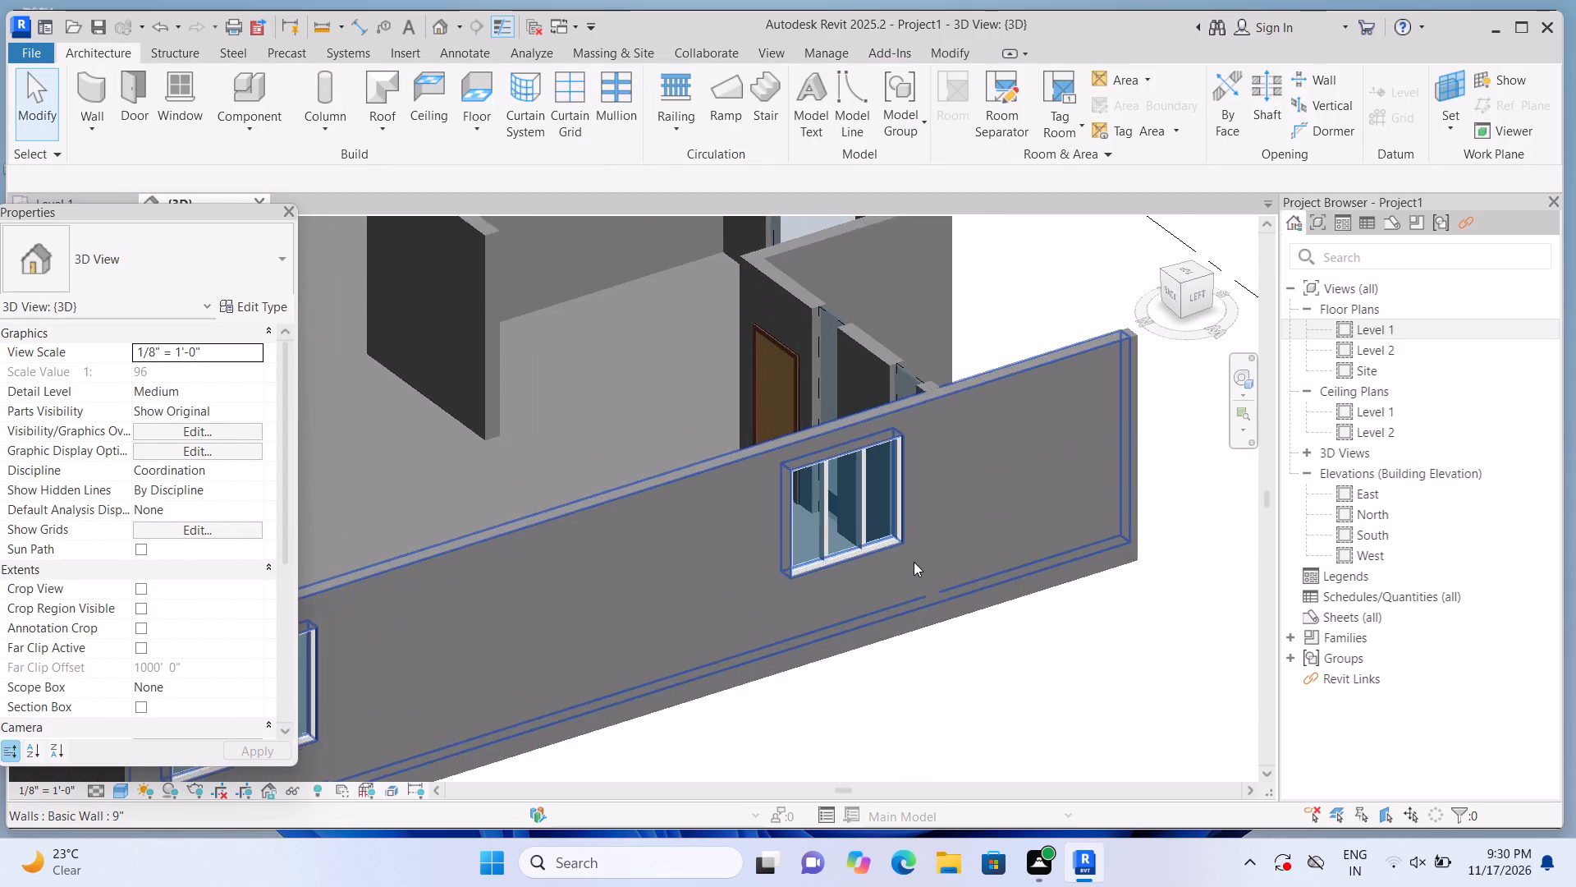
{"action": "scroll", "coordinate": [914, 562], "scroll_direction": "up", "scroll_amount": 3}
{"action": "scroll", "coordinate": [916, 434], "scroll_direction": "up", "scroll_amount": 3}
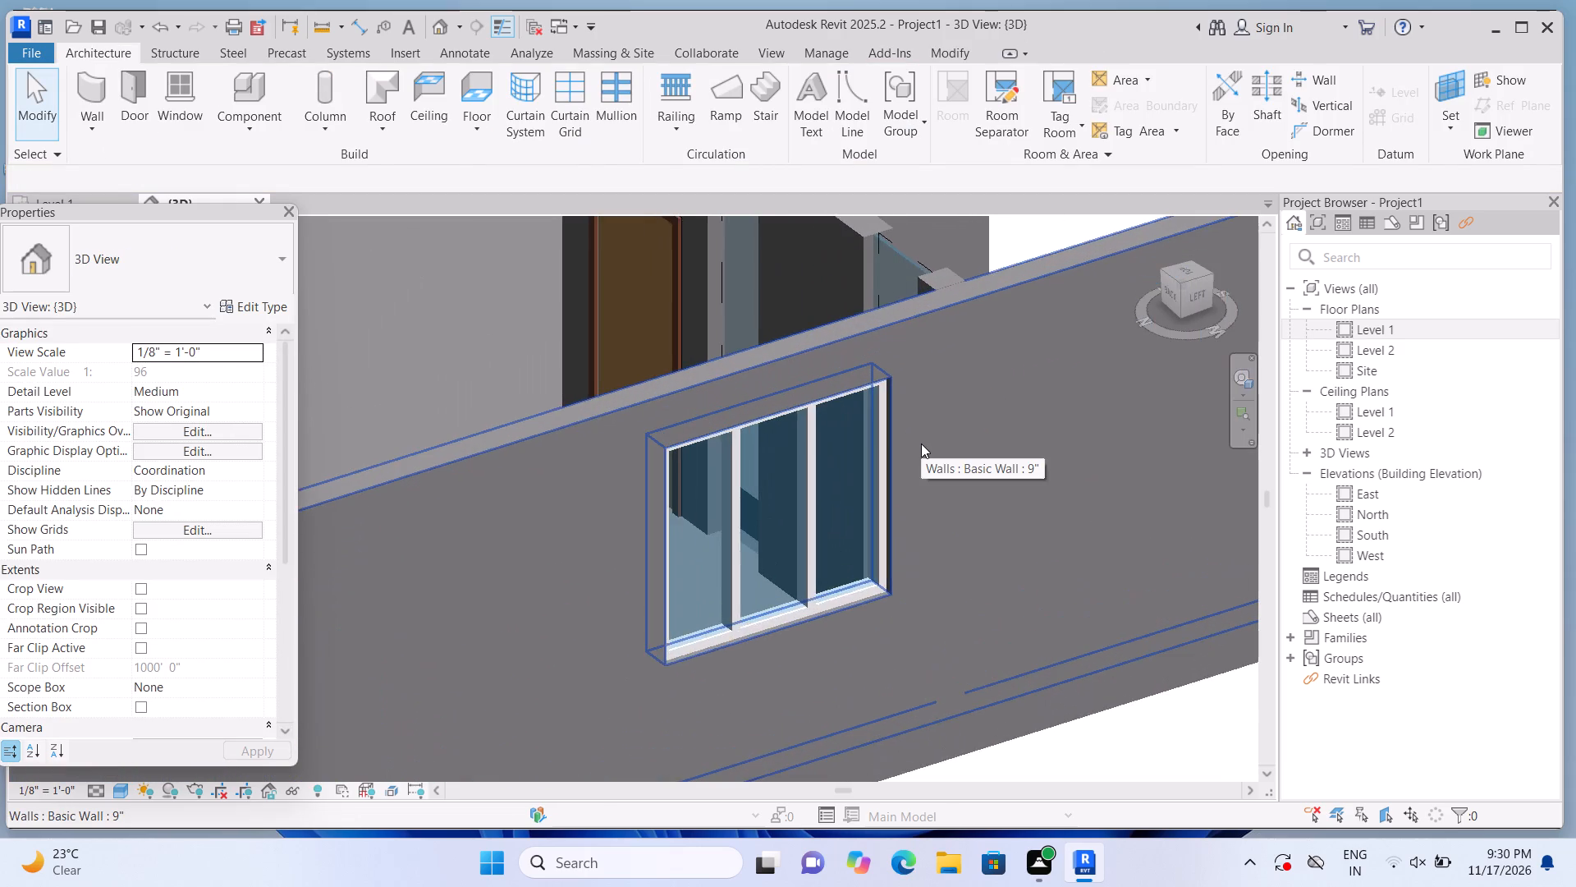
{"action": "scroll", "coordinate": [921, 443], "scroll_direction": "up", "scroll_amount": 3}
{"action": "scroll", "coordinate": [921, 444], "scroll_direction": "down", "scroll_amount": 11}
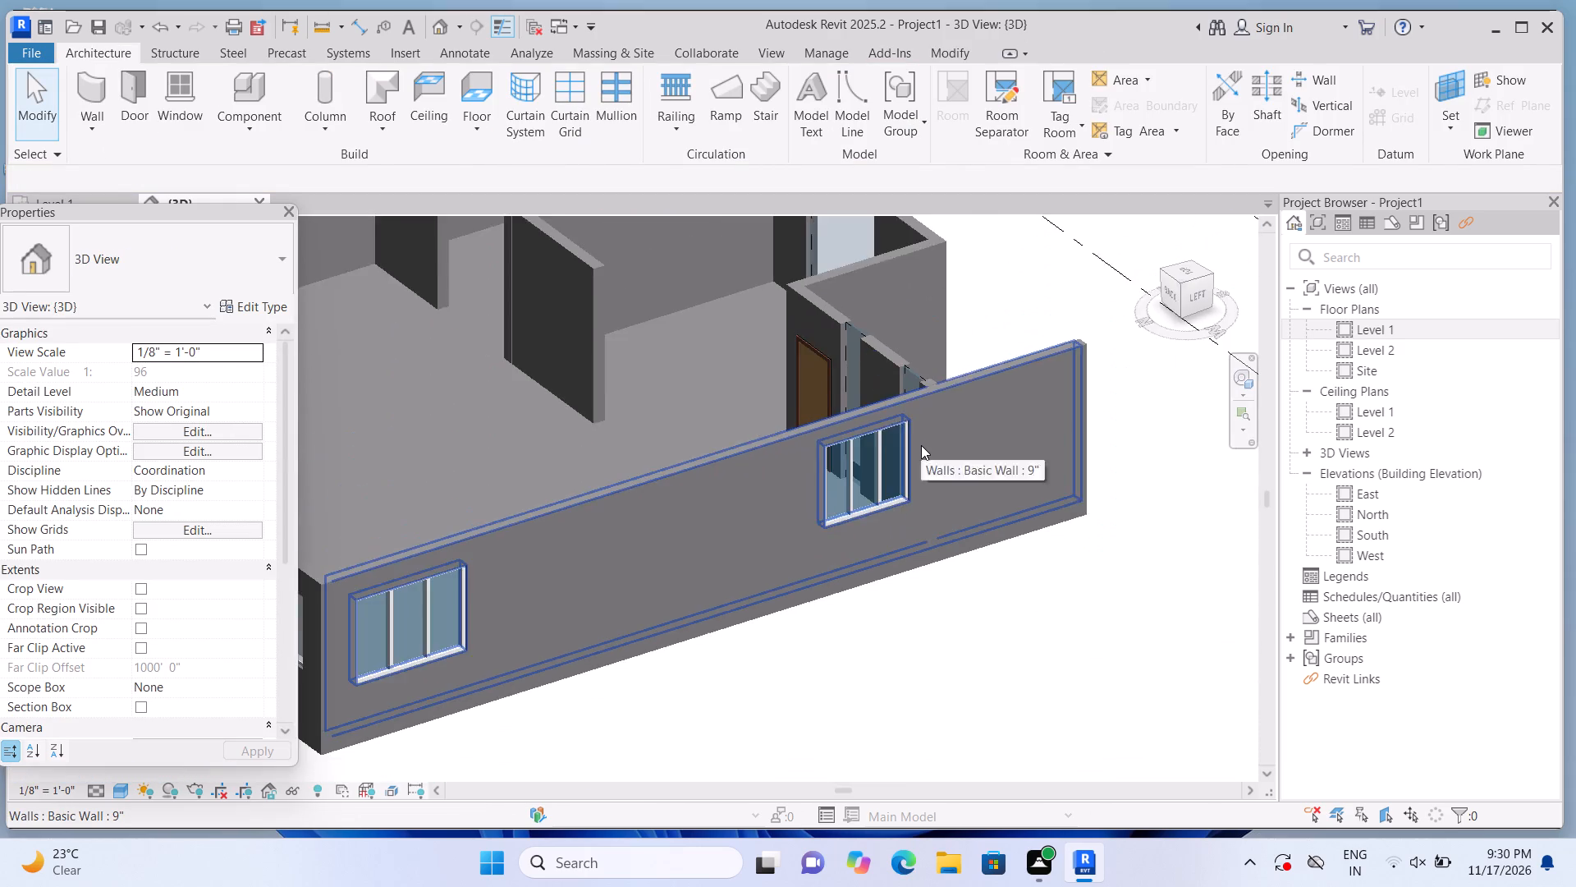
{"action": "scroll", "coordinate": [921, 445], "scroll_direction": "down", "scroll_amount": 5}
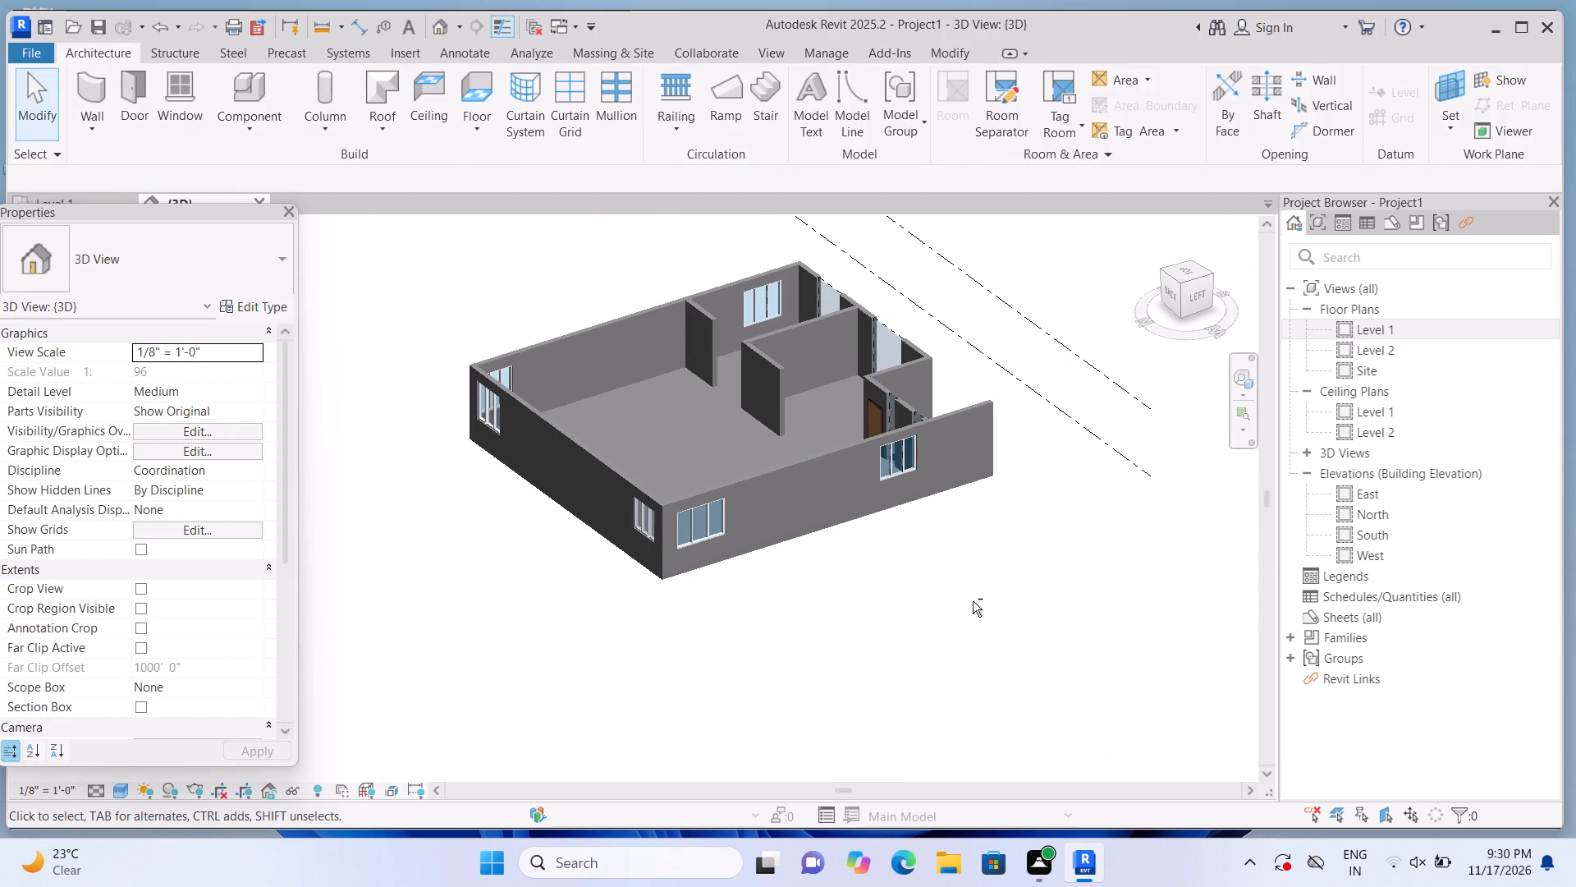
{"action": "scroll", "coordinate": [864, 630], "scroll_direction": "up", "scroll_amount": 1}
{"action": "scroll", "coordinate": [710, 623], "scroll_direction": "down", "scroll_amount": 1}
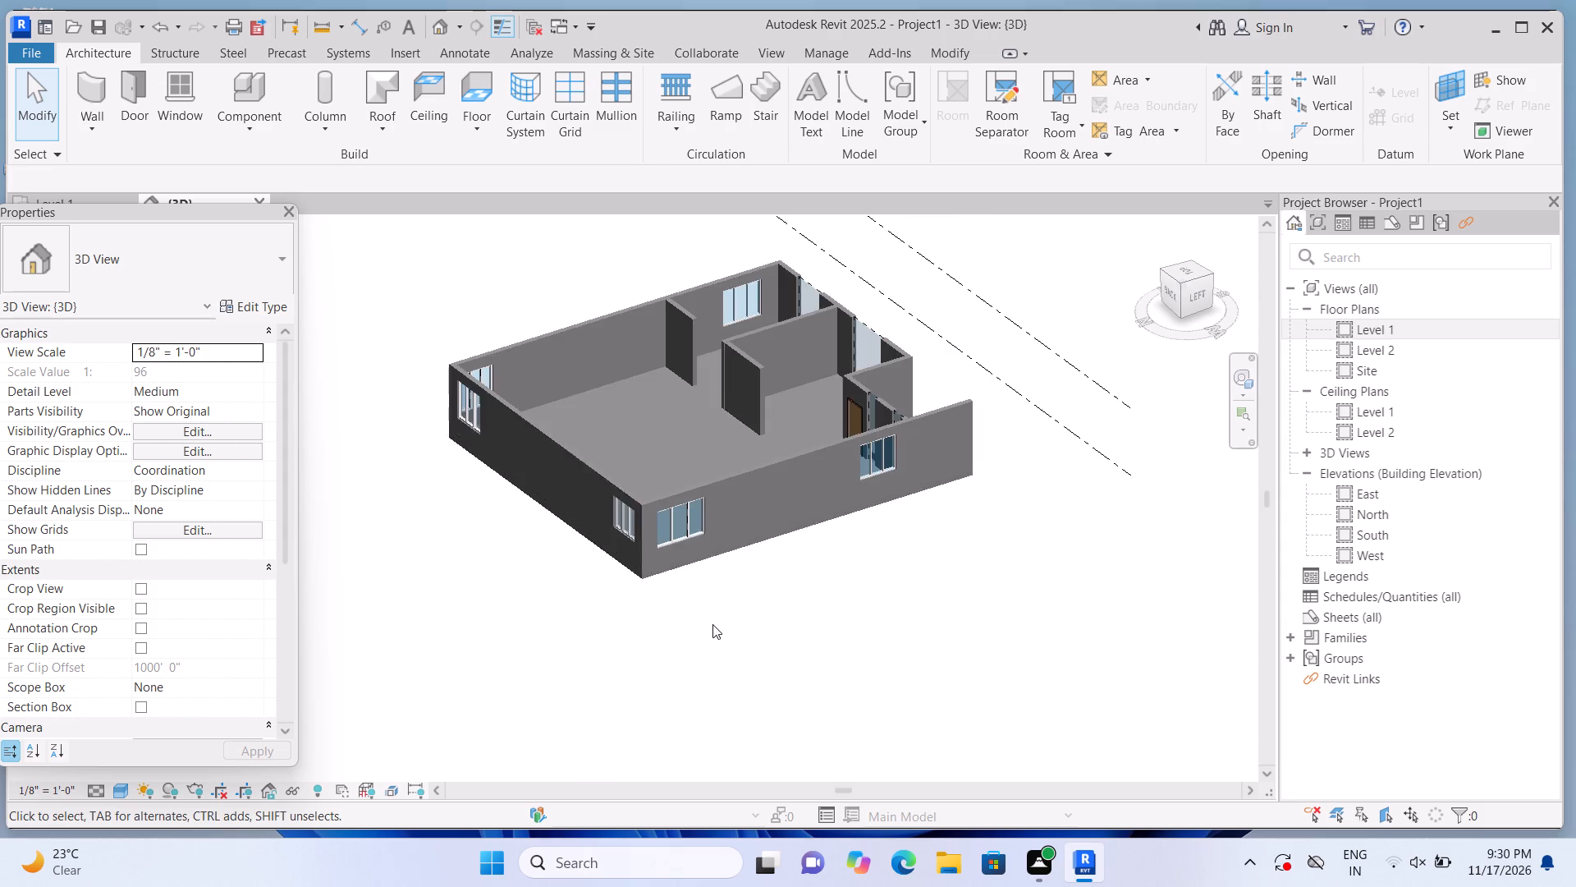
{"action": "middle_click_drag", "start_coordinate": [598, 639], "coordinate": [1142, 376], "text": "shift"}
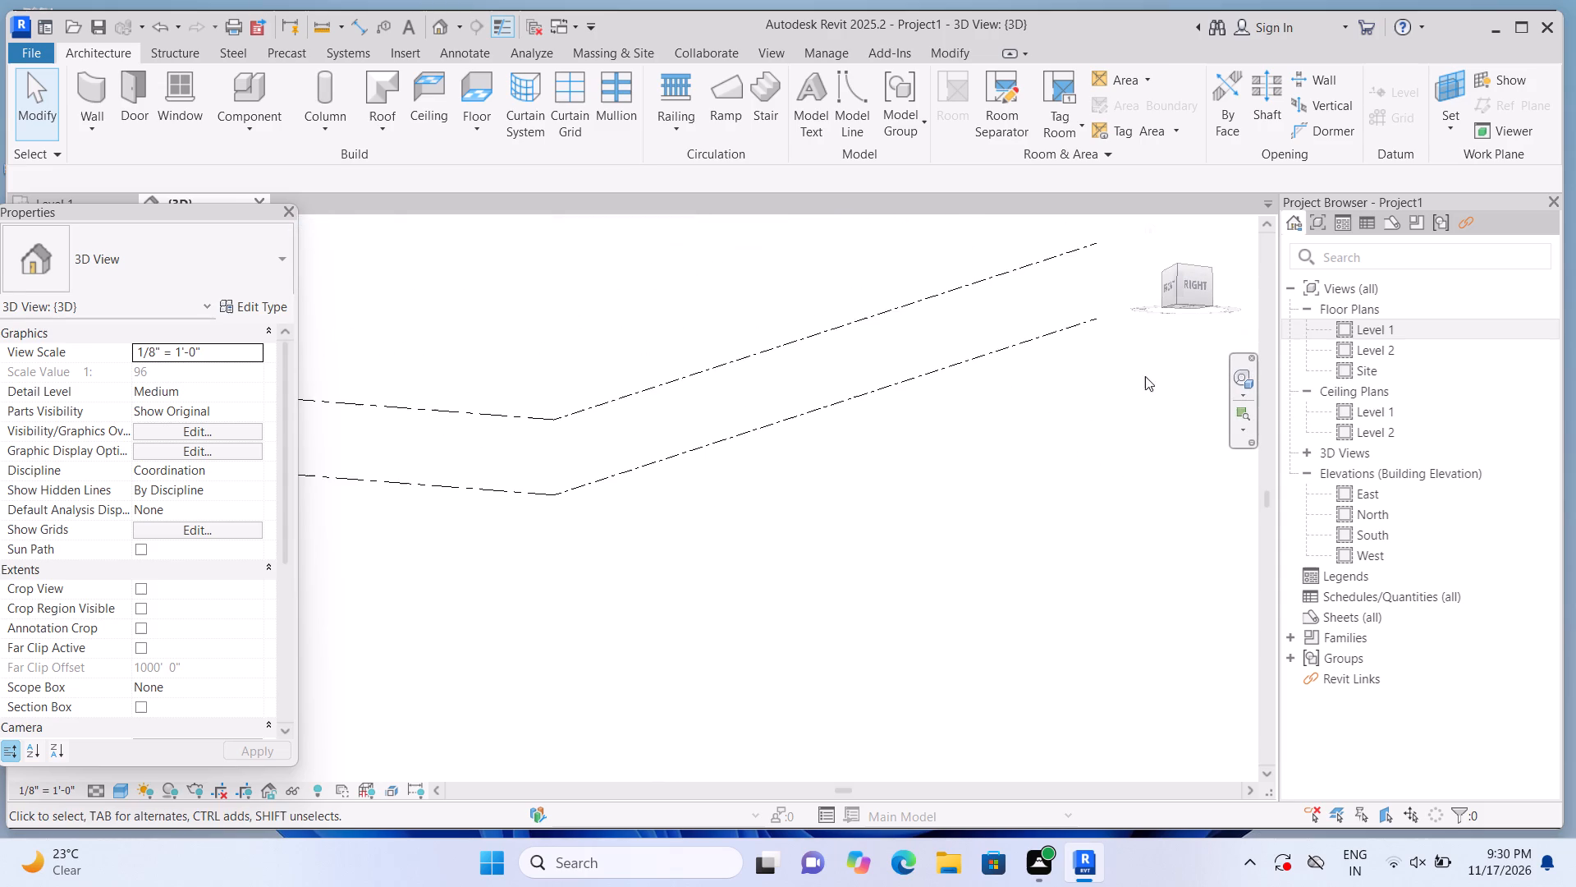
{"action": "scroll", "coordinate": [1149, 384], "scroll_direction": "down", "scroll_amount": 6}
{"action": "middle_click_drag", "start_coordinate": [767, 612], "coordinate": [794, 627], "text": "shift"}
{"action": "middle_click_drag", "start_coordinate": [734, 462], "coordinate": [749, 549], "text": "shift"}
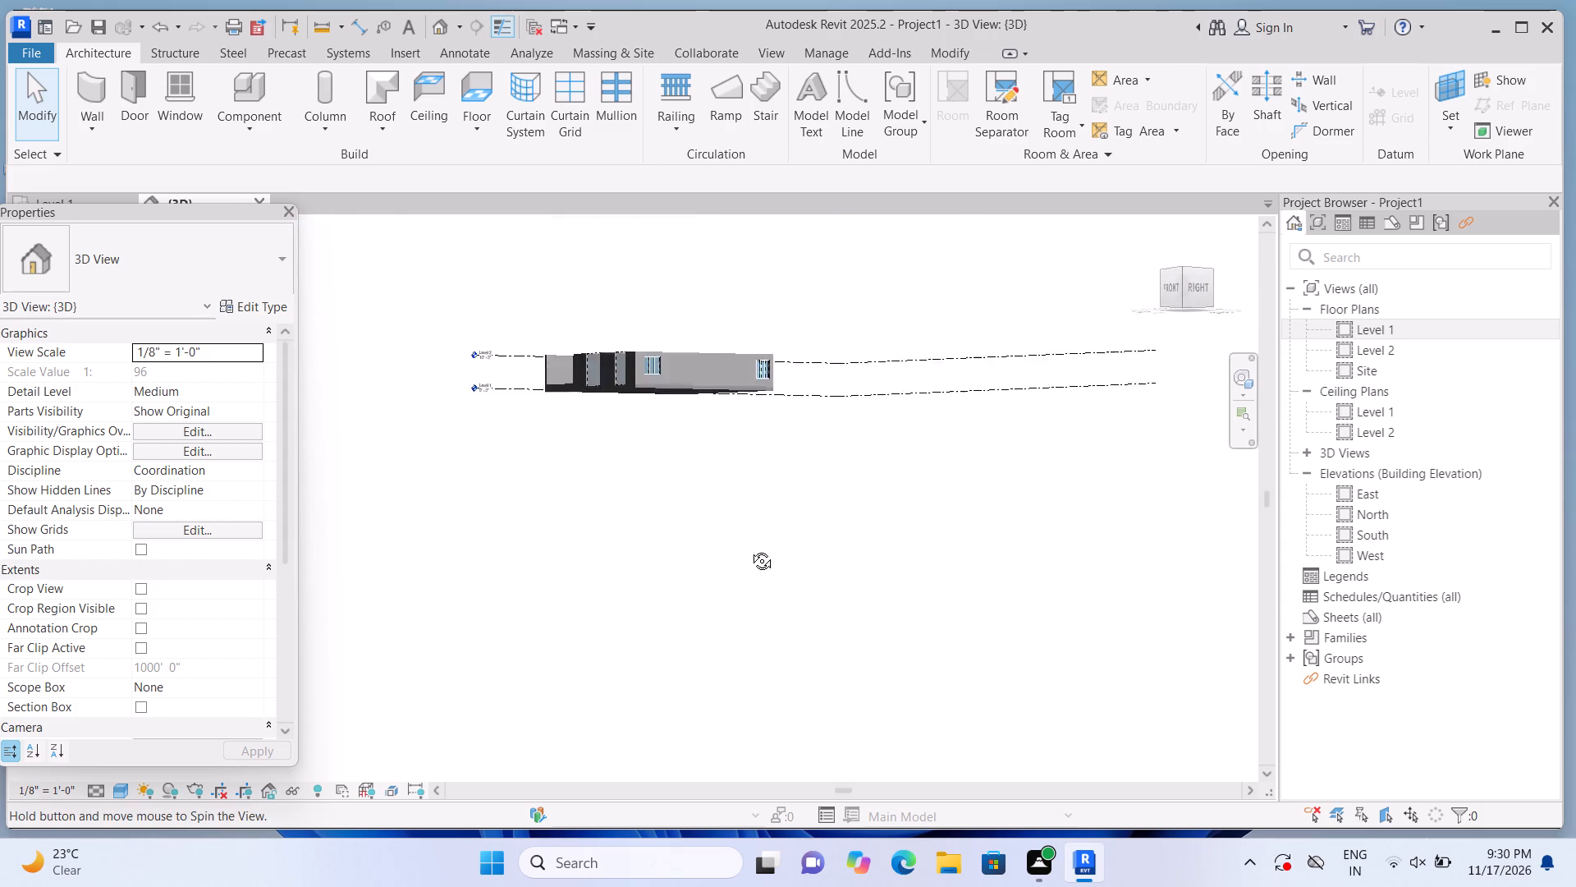
{"action": "middle_click_drag", "start_coordinate": [749, 549], "coordinate": [836, 648], "text": "shift"}
{"action": "scroll", "coordinate": [841, 638], "scroll_direction": "up", "scroll_amount": 1}
{"action": "scroll", "coordinate": [722, 353], "scroll_direction": "up", "scroll_amount": 3}
{"action": "scroll", "coordinate": [452, 522], "scroll_direction": "up", "scroll_amount": 1}
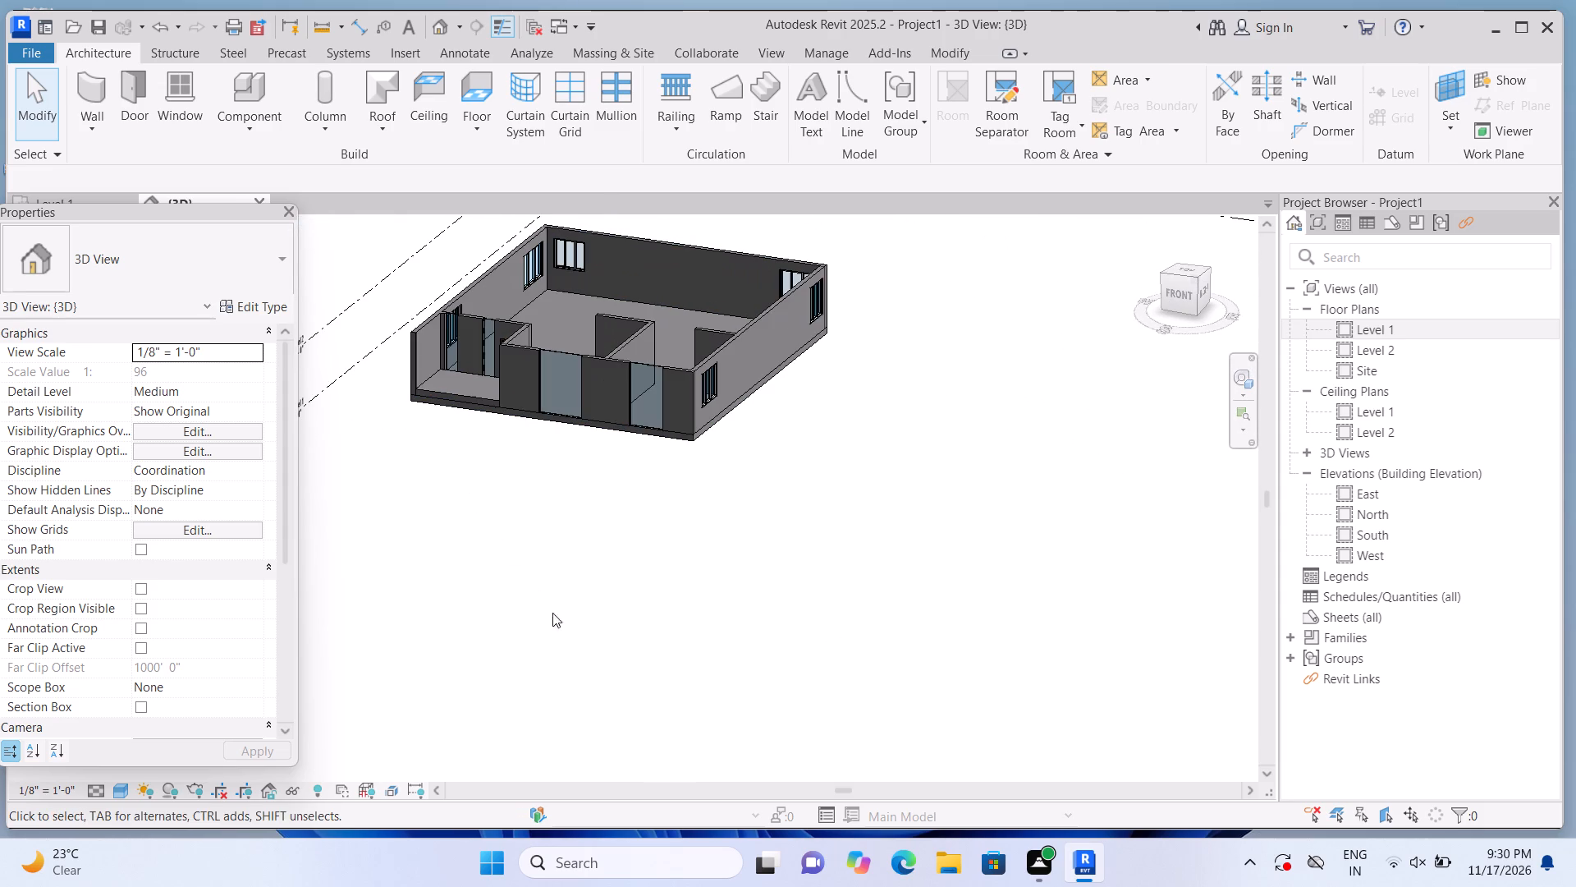
{"action": "scroll", "coordinate": [733, 595], "scroll_direction": "up", "scroll_amount": 1}
{"action": "scroll", "coordinate": [580, 146], "scroll_direction": "up", "scroll_amount": 2}
{"action": "middle_click_drag", "start_coordinate": [645, 485], "coordinate": [760, 661]}
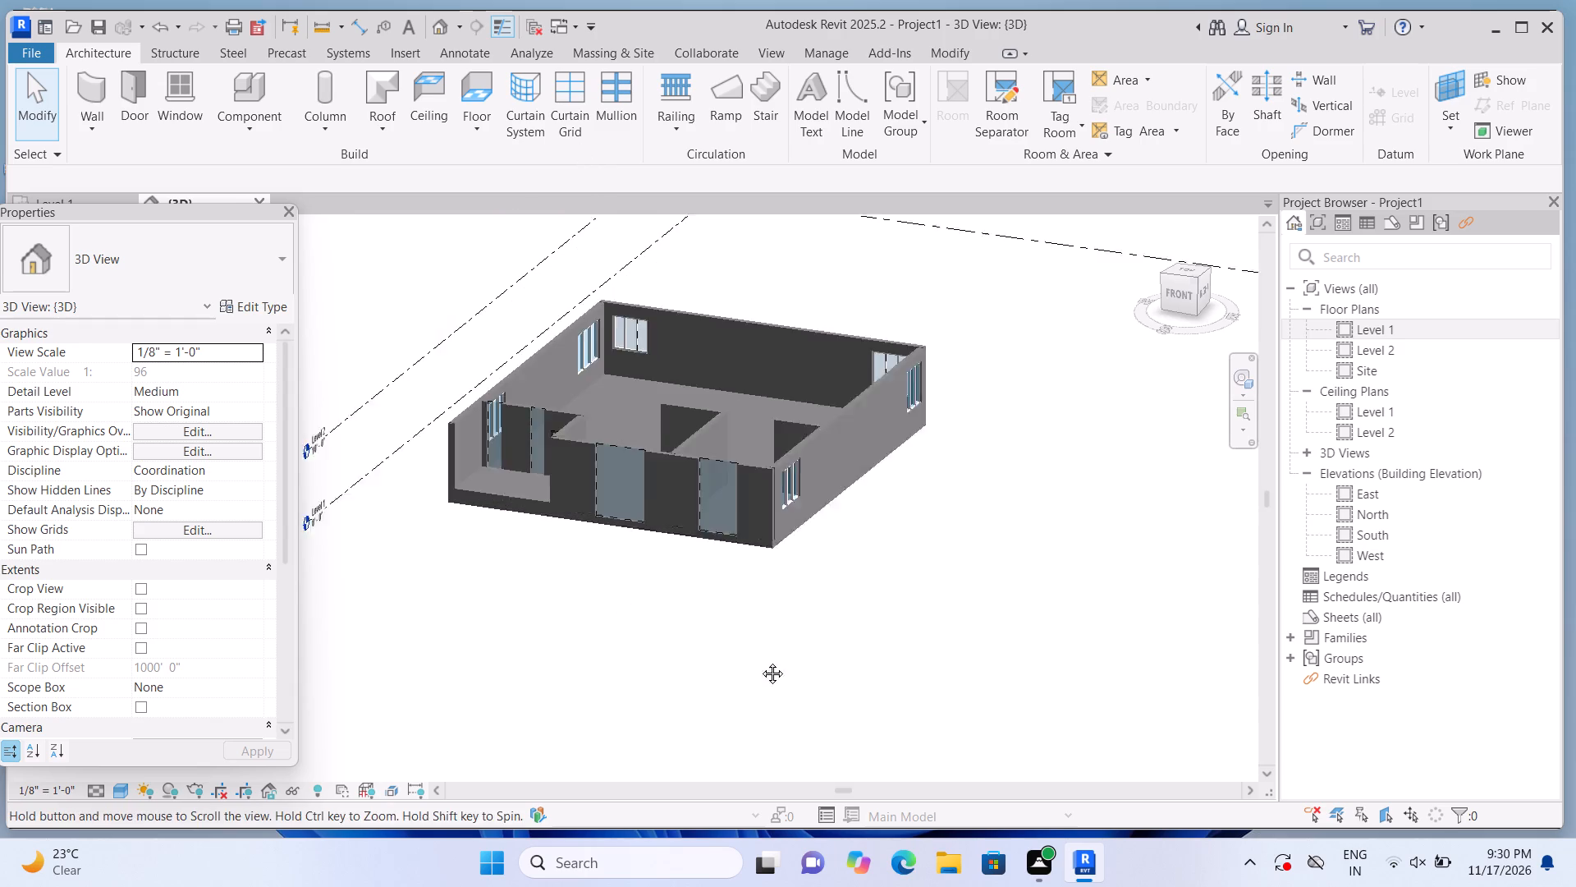
{"action": "middle_click_drag", "start_coordinate": [760, 661], "coordinate": [787, 704]}
{"action": "scroll", "coordinate": [805, 731], "scroll_direction": "up", "scroll_amount": 1}
{"action": "scroll", "coordinate": [749, 531], "scroll_direction": "down", "scroll_amount": 1}
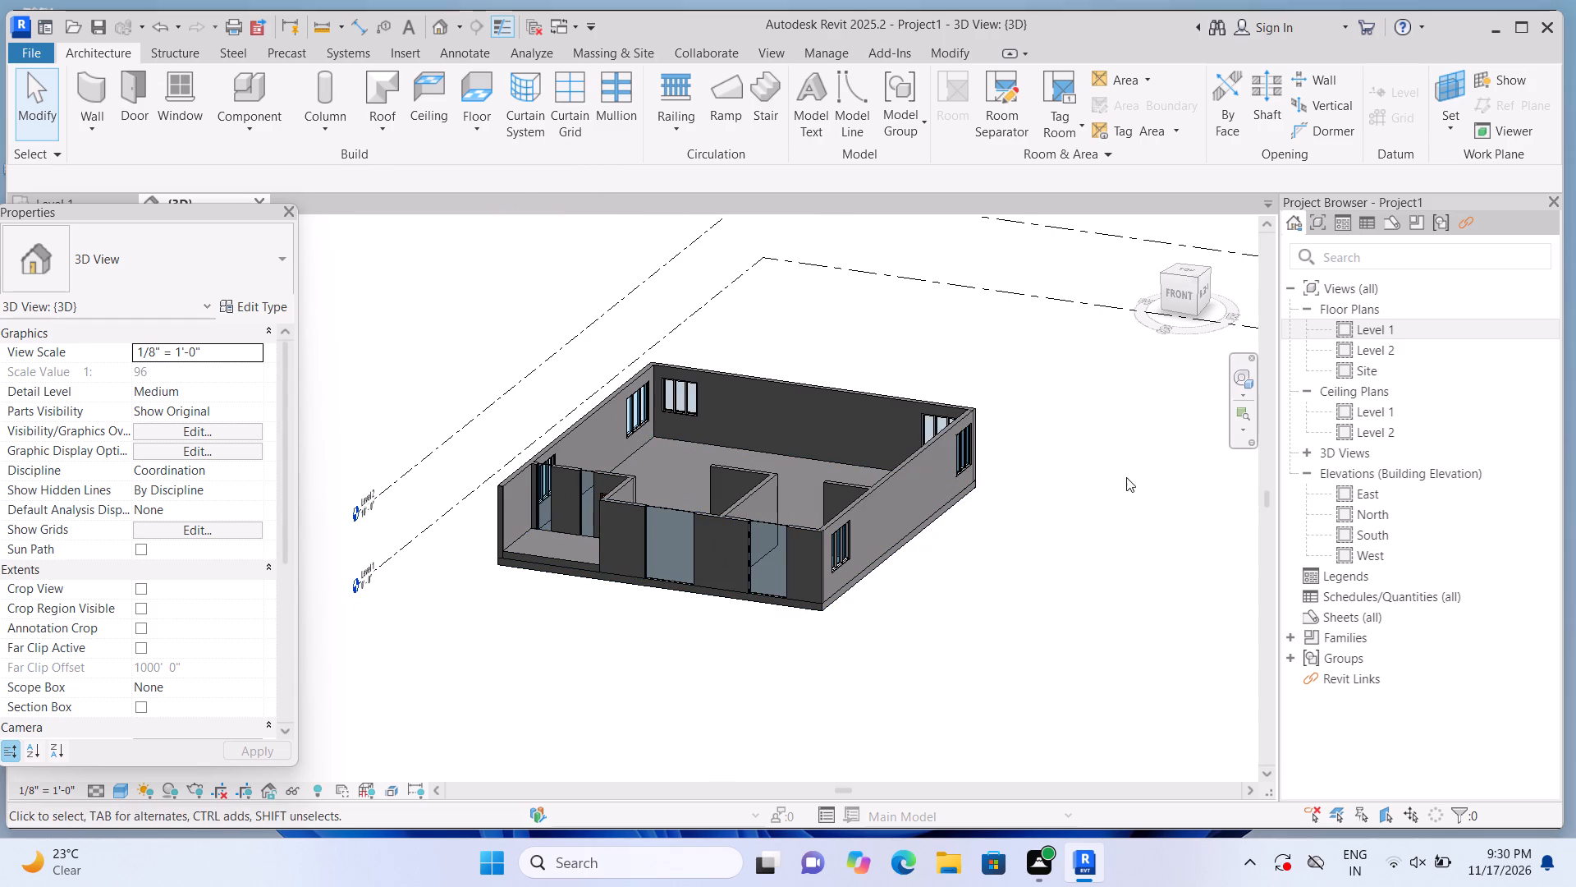
In the front view, raise the 36" x 84" porch door to a sill height of 1' 4".
{"action": "left_click", "coordinate": [1188, 287]}
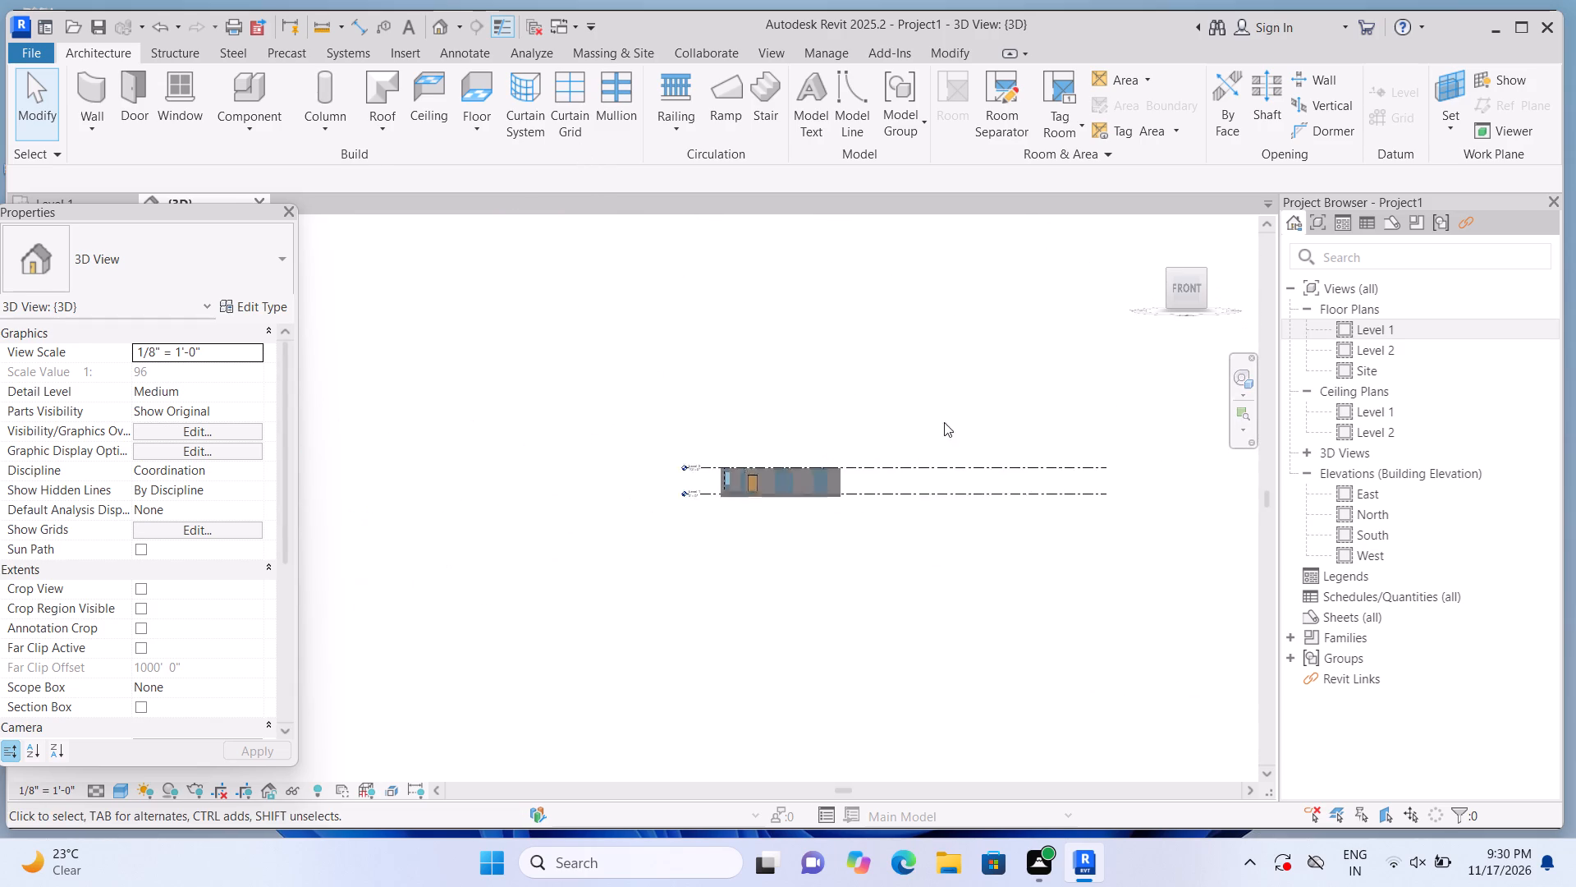
{"action": "scroll", "coordinate": [512, 504], "scroll_direction": "up", "scroll_amount": 11}
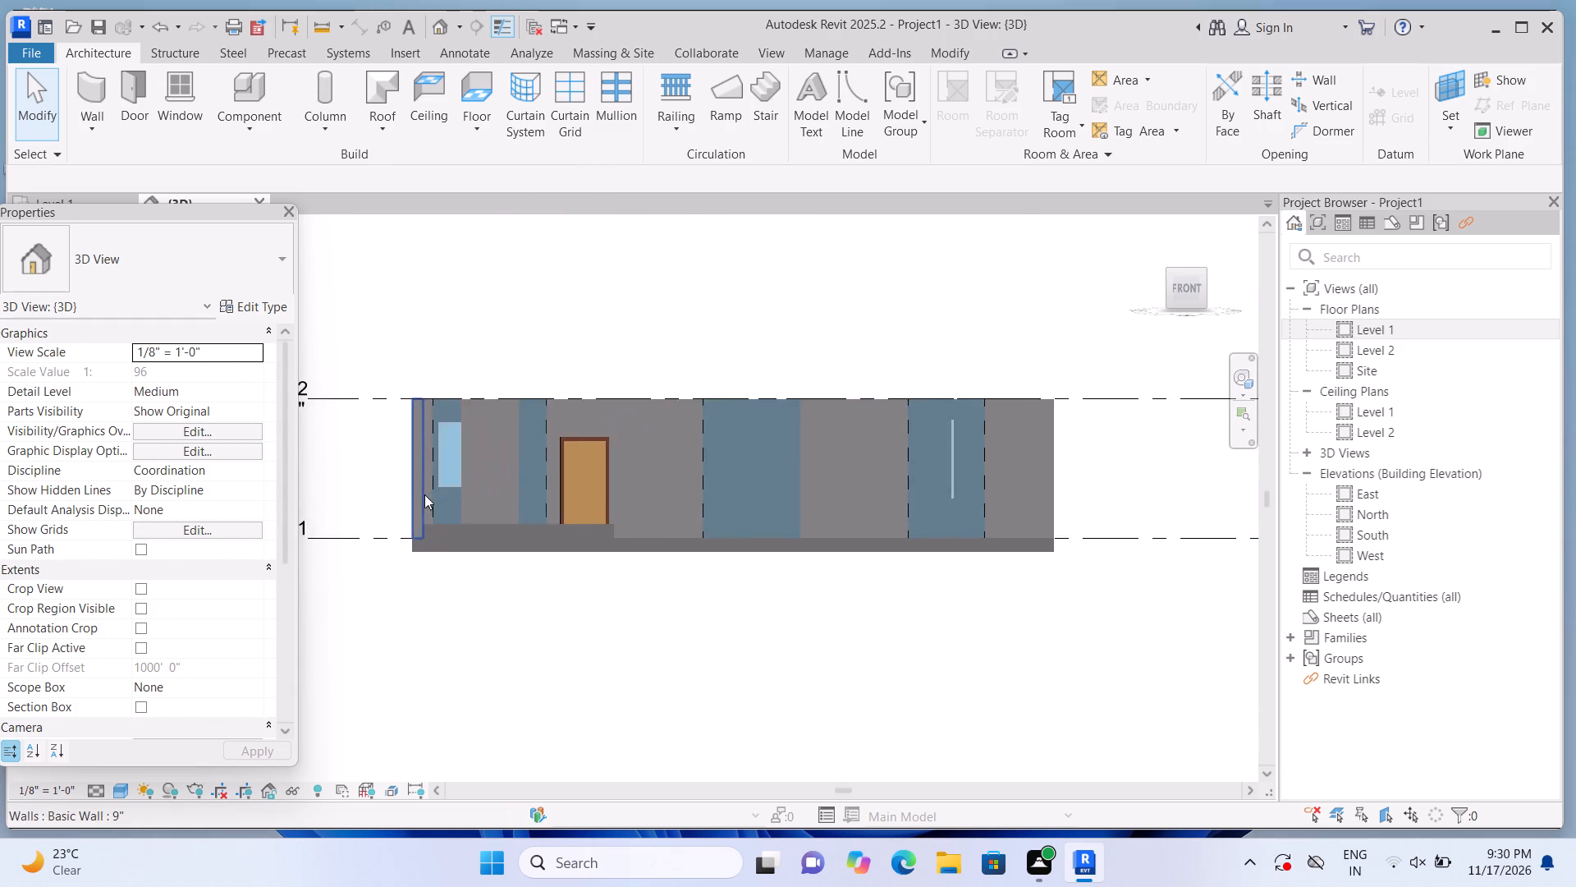
{"action": "scroll", "coordinate": [424, 494], "scroll_direction": "up", "scroll_amount": 5}
{"action": "left_click", "coordinate": [710, 486]}
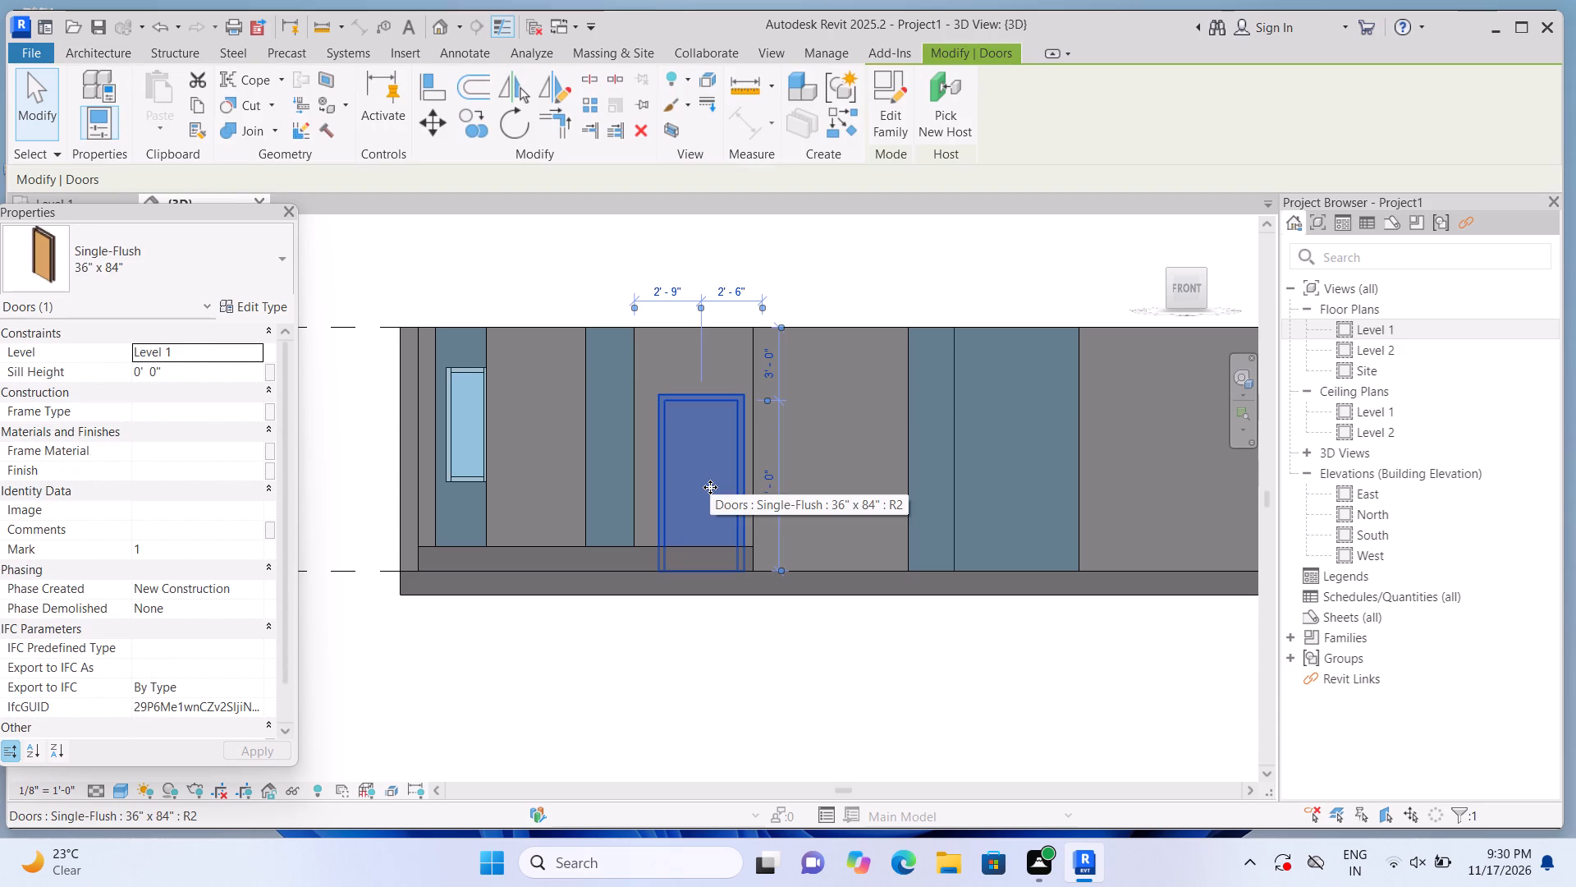
{"action": "key", "text": "Up"}
{"action": "key", "text": "Up"}
{"action": "key", "text": "Up"}
{"action": "key", "text": "Up"}
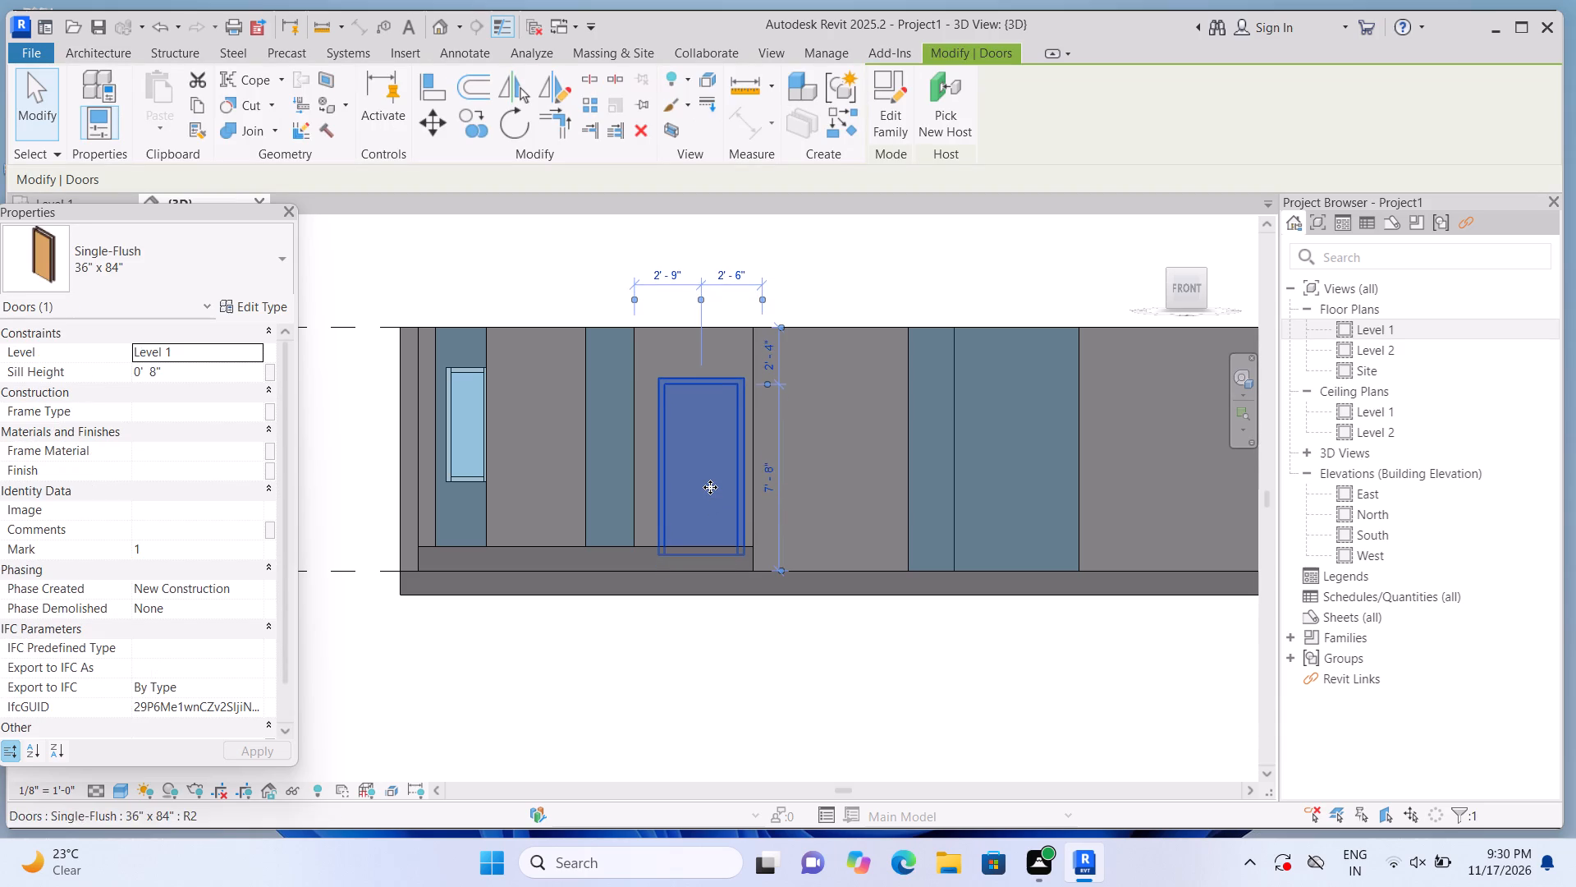
{"action": "key", "text": "Up"}
{"action": "key", "text": "Up"}
{"action": "key", "text": "Up"}
{"action": "key", "text": "Up"}
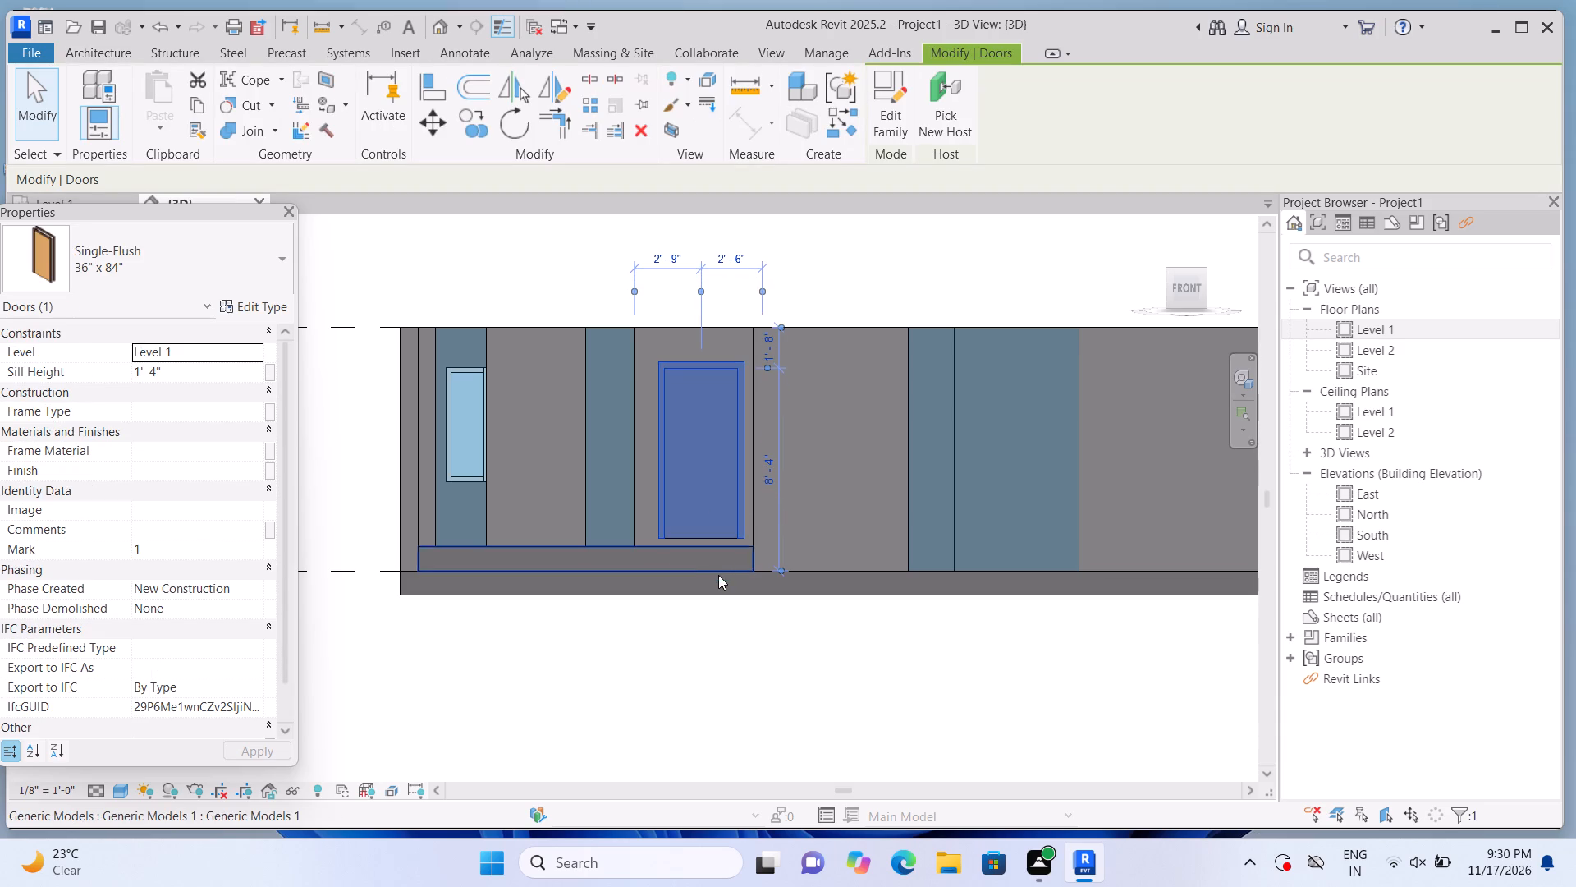
{"action": "left_click", "coordinate": [713, 638]}
Reshape the full-height curtain wall at the porch's west end to about 2' 6" base offset and 6' 8" height.
{"action": "scroll", "coordinate": [521, 497], "scroll_direction": "up", "scroll_amount": 2}
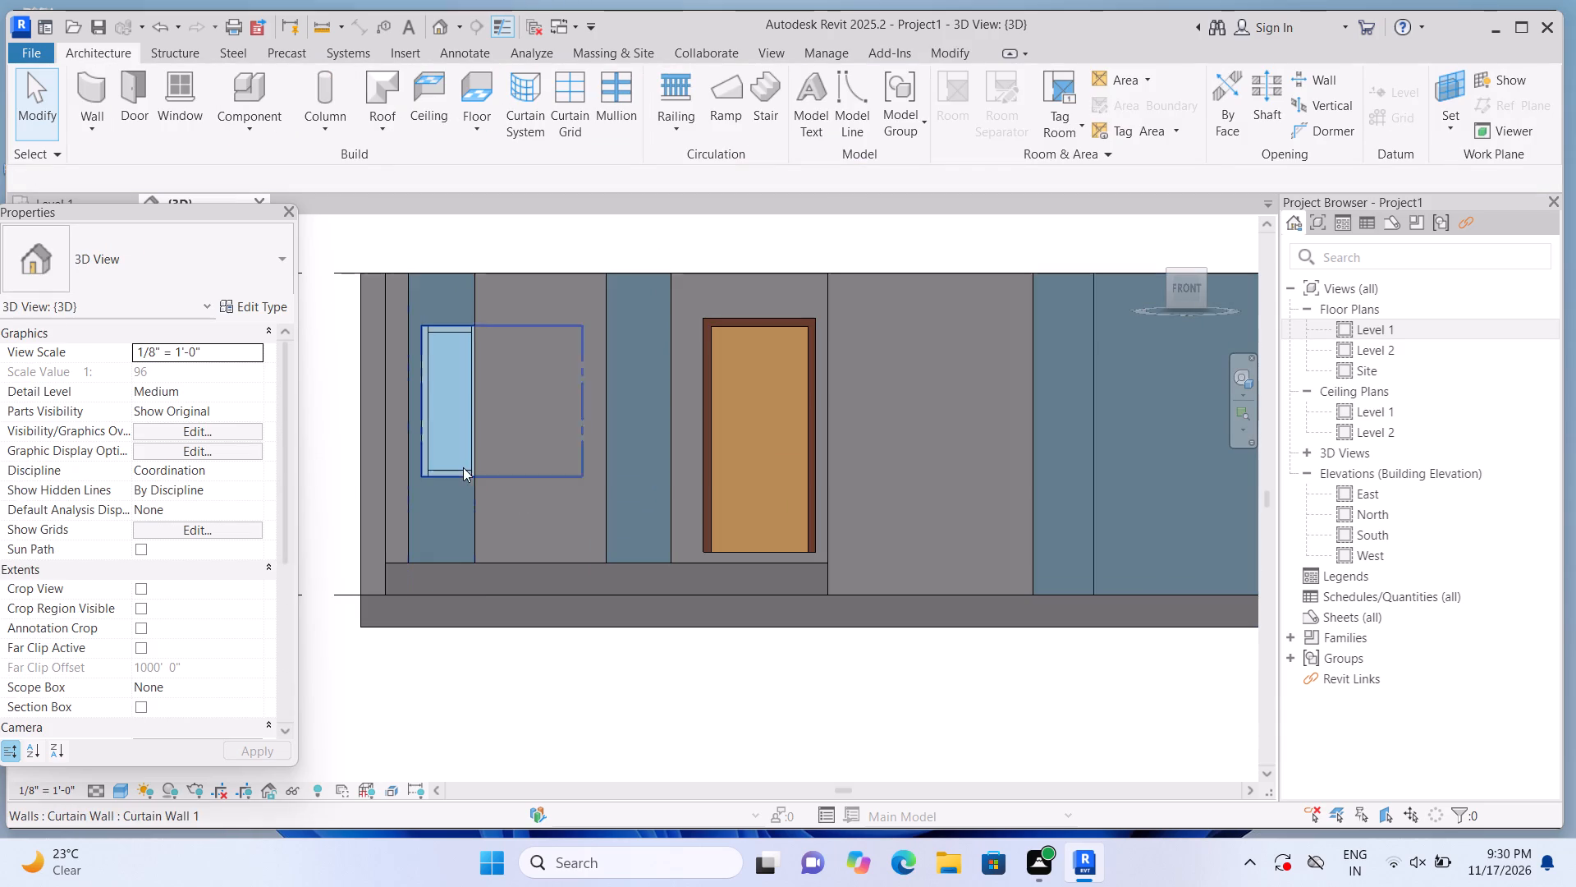
{"action": "left_click", "coordinate": [435, 434]}
{"action": "scroll", "coordinate": [435, 434], "scroll_direction": "down", "scroll_amount": 2}
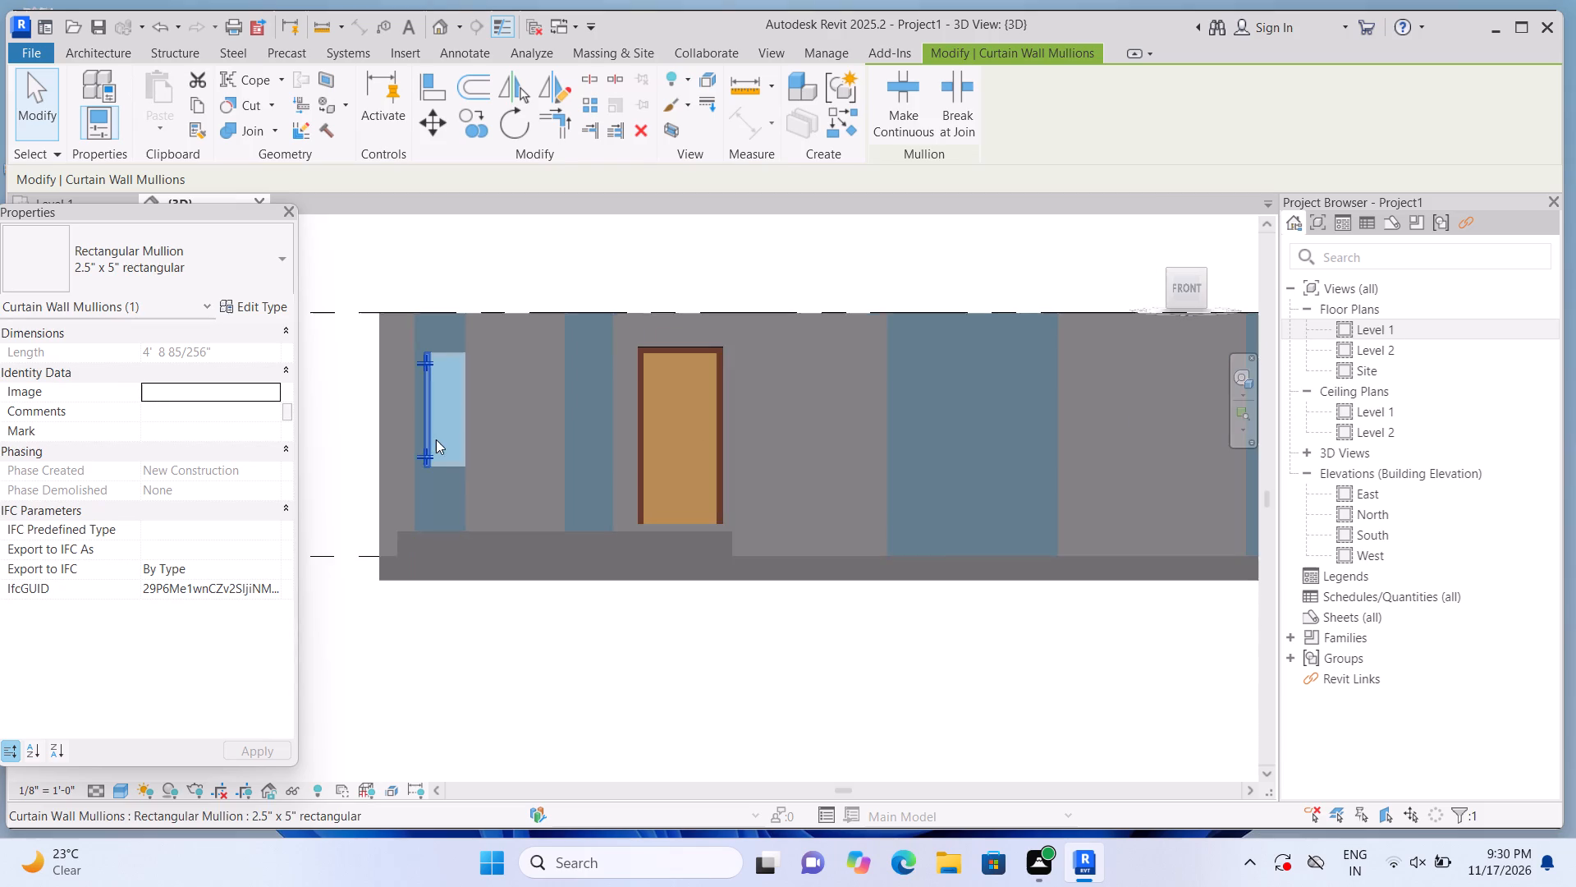
{"action": "left_click", "coordinate": [465, 655]}
{"action": "scroll", "coordinate": [436, 697], "scroll_direction": "down", "scroll_amount": 3}
{"action": "middle_click_drag", "start_coordinate": [437, 718], "coordinate": [463, 746]}
{"action": "scroll", "coordinate": [463, 701], "scroll_direction": "up", "scroll_amount": 6}
{"action": "left_click", "coordinate": [470, 513]}
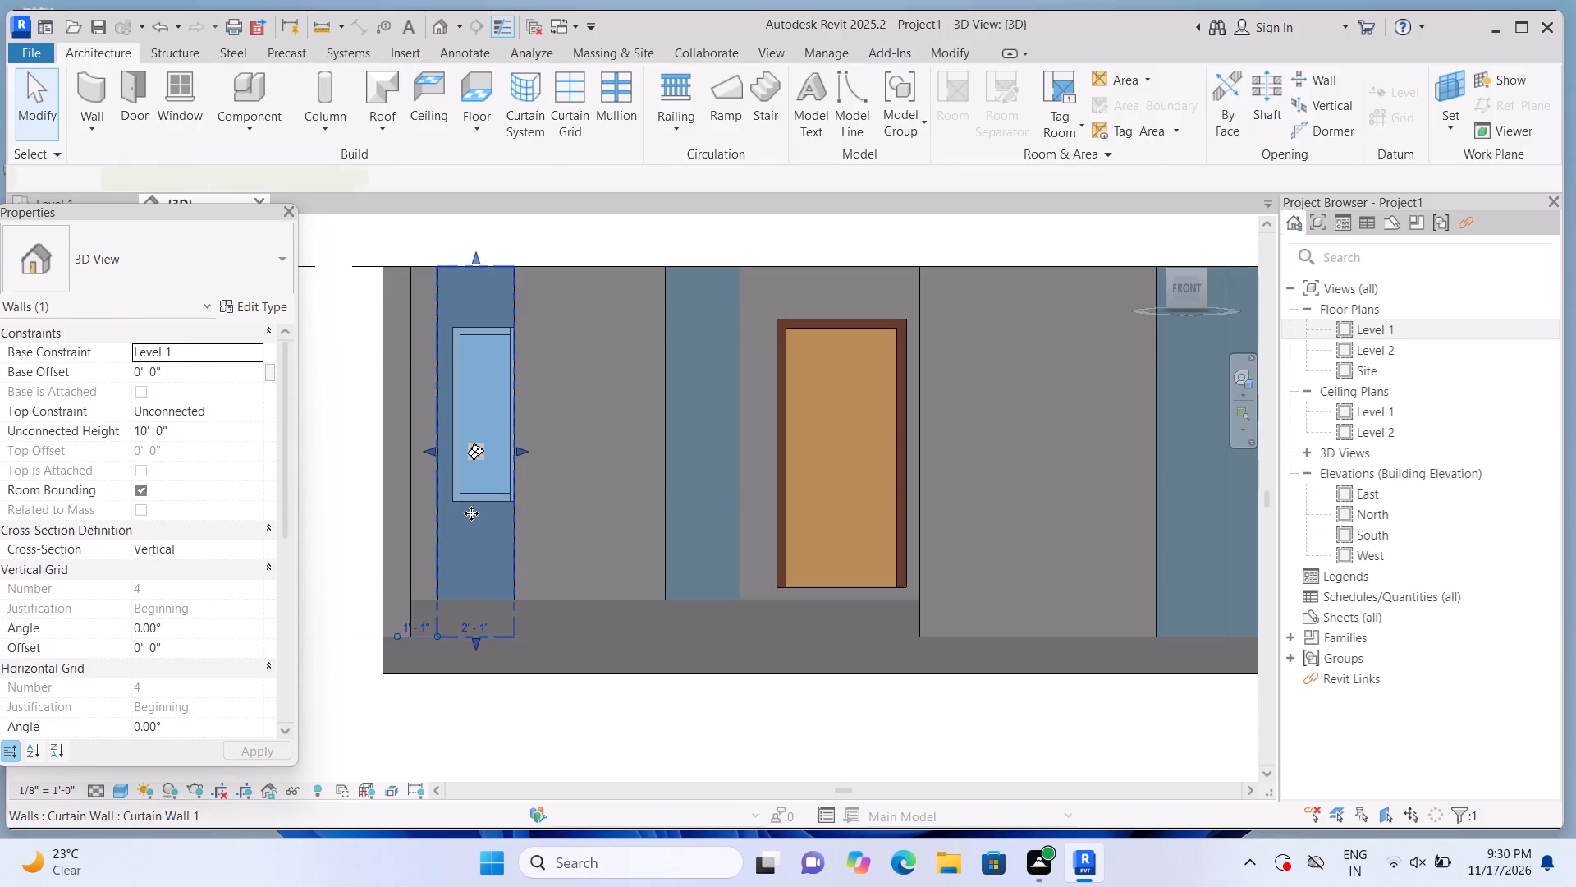
{"action": "left_click_drag", "start_coordinate": [474, 640], "coordinate": [474, 586]}
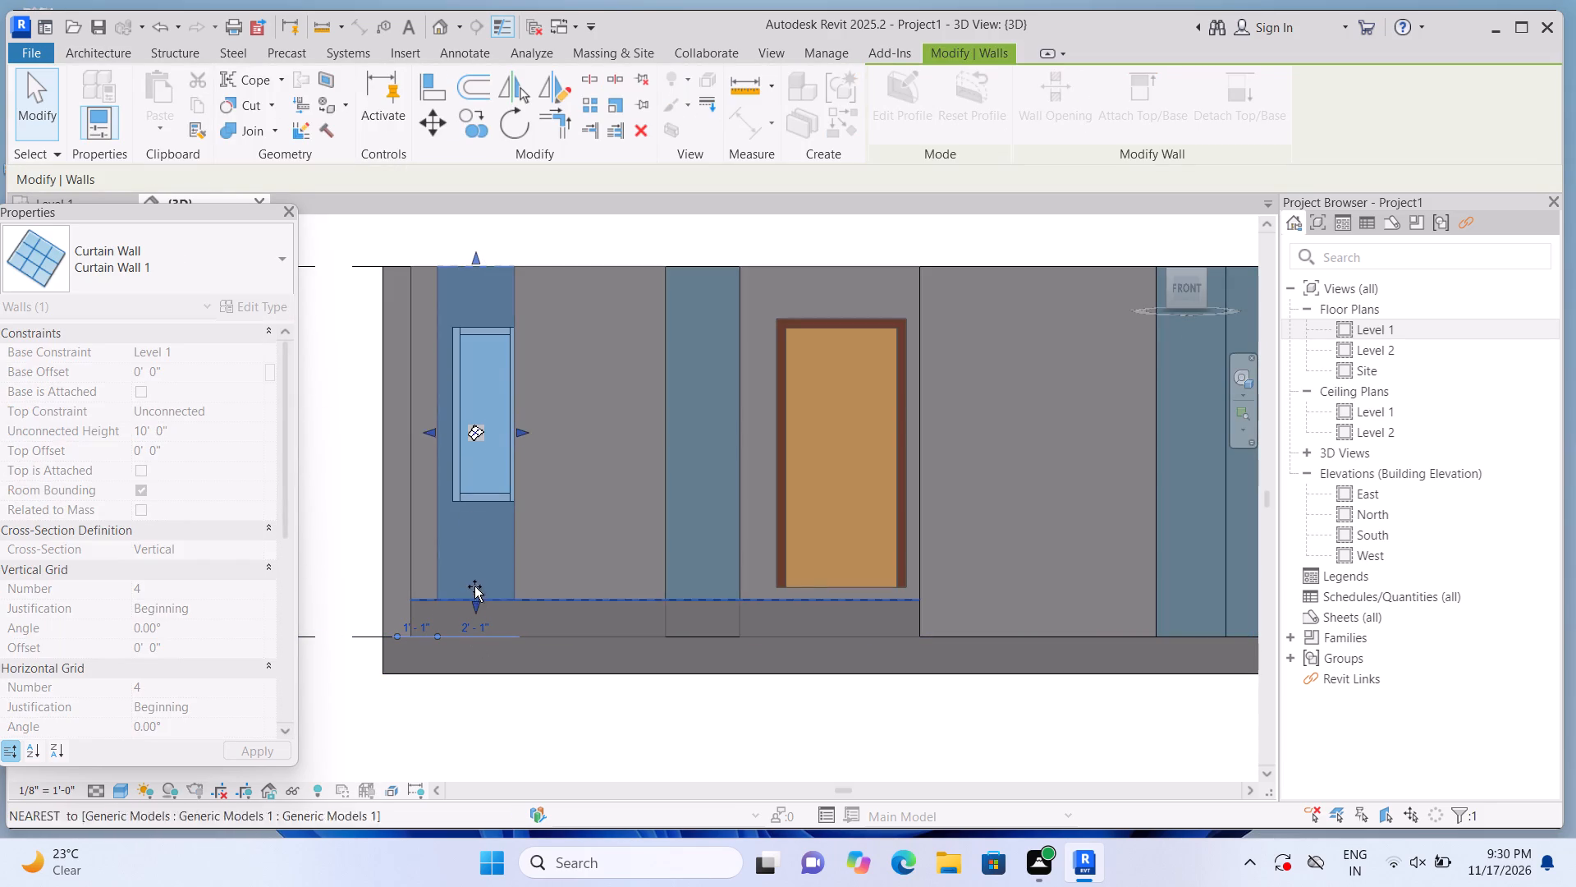
{"action": "left_click_drag", "start_coordinate": [474, 586], "coordinate": [475, 543]}
{"action": "scroll", "coordinate": [479, 278], "scroll_direction": "up", "scroll_amount": 1}
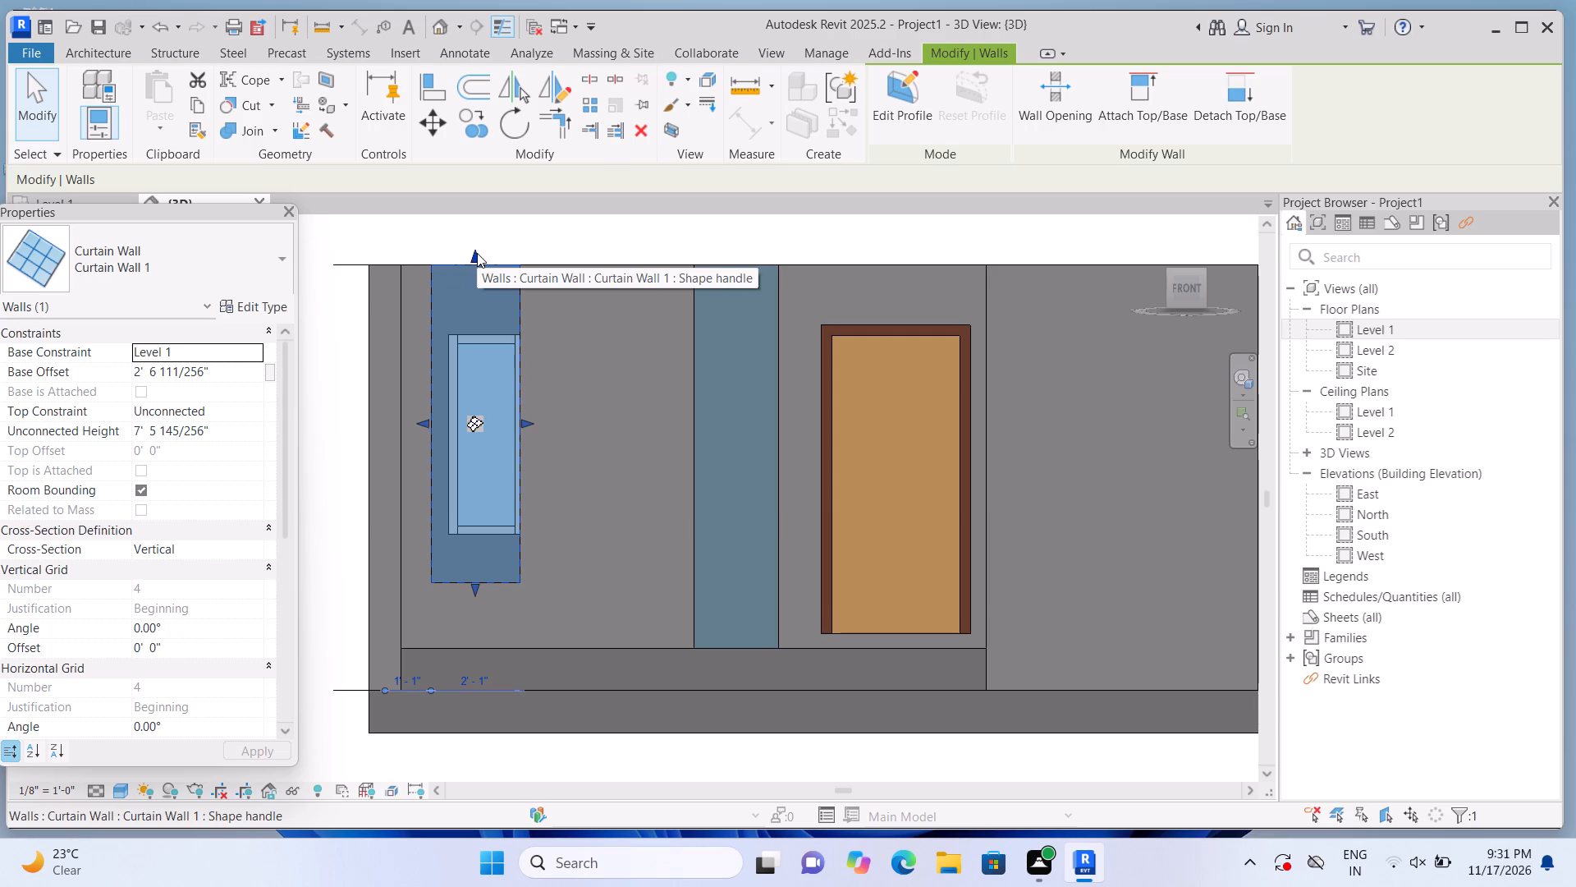
{"action": "left_click_drag", "start_coordinate": [475, 254], "coordinate": [488, 308]}
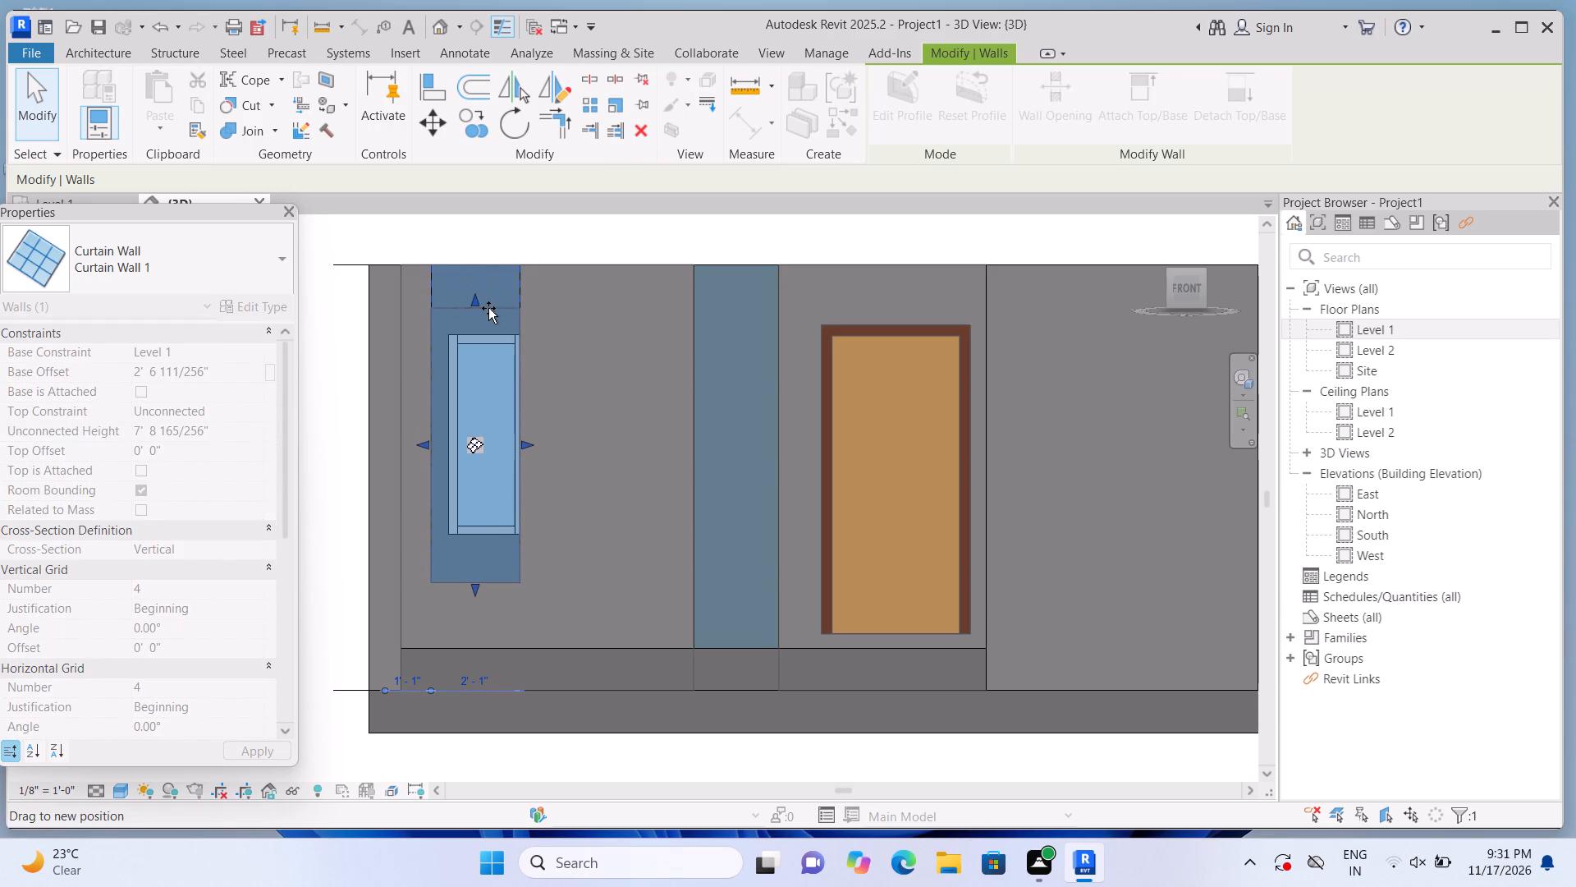
{"action": "left_click_drag", "start_coordinate": [488, 308], "coordinate": [490, 309]}
{"action": "left_click_drag", "start_coordinate": [490, 309], "coordinate": [486, 298]}
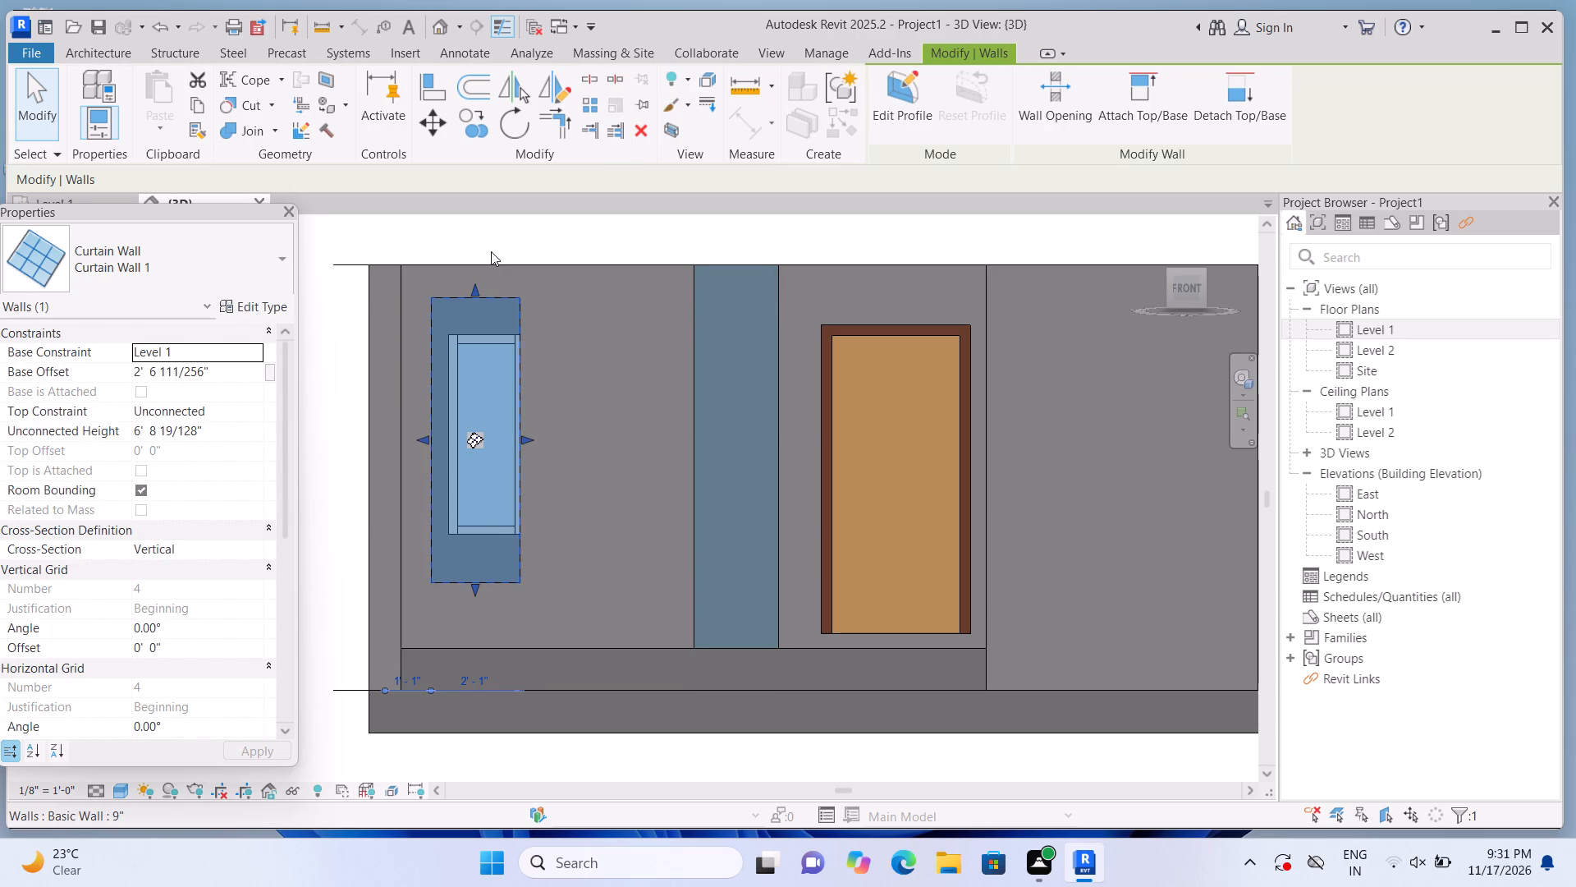
{"action": "left_click", "coordinate": [491, 251]}
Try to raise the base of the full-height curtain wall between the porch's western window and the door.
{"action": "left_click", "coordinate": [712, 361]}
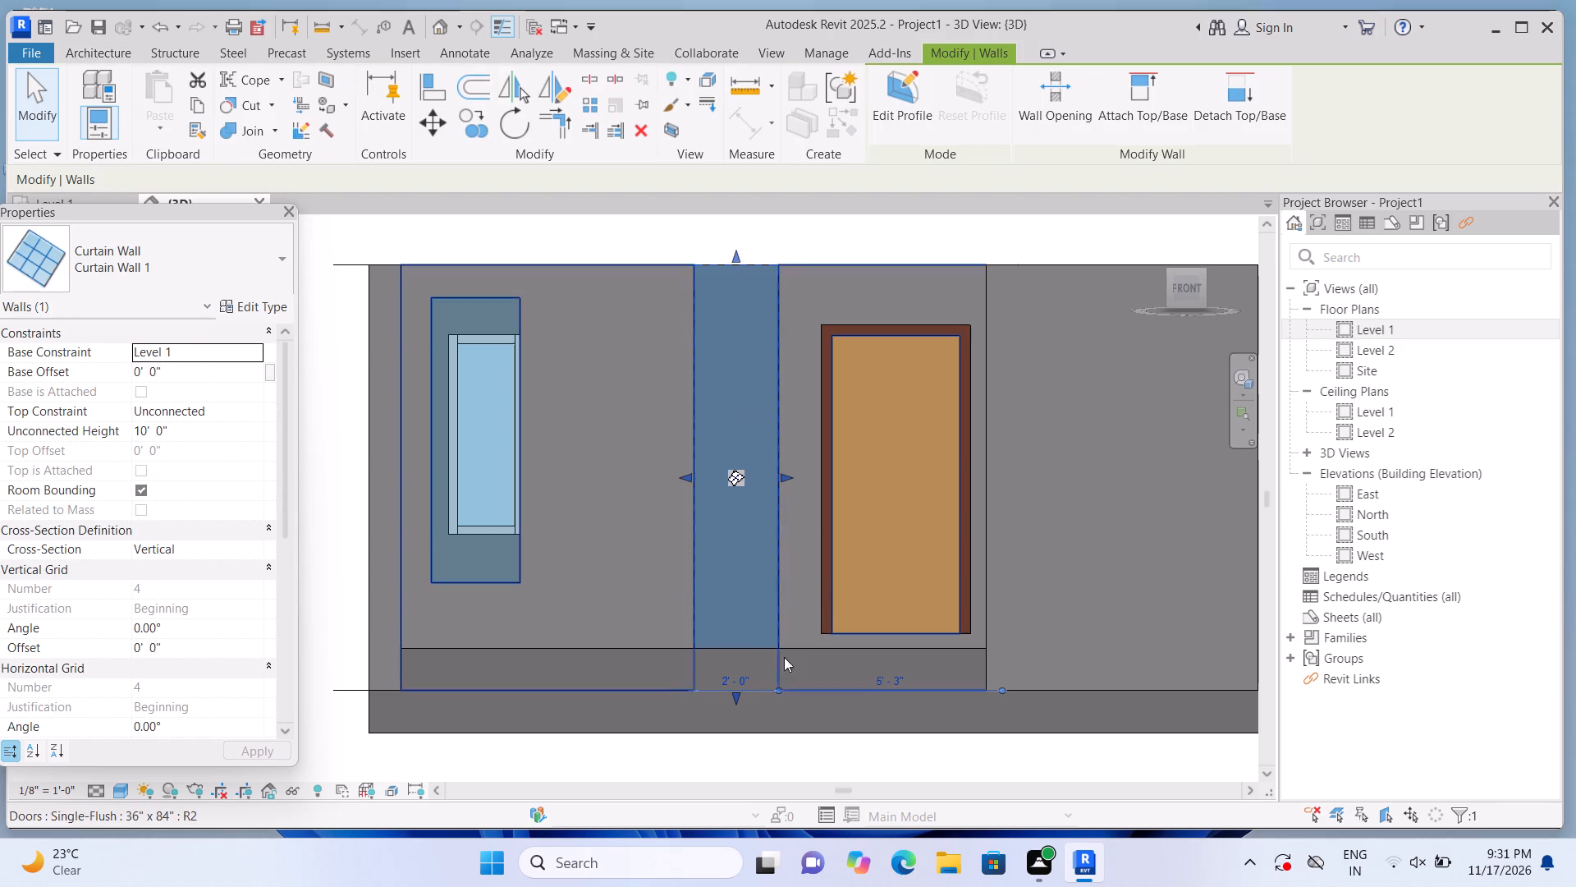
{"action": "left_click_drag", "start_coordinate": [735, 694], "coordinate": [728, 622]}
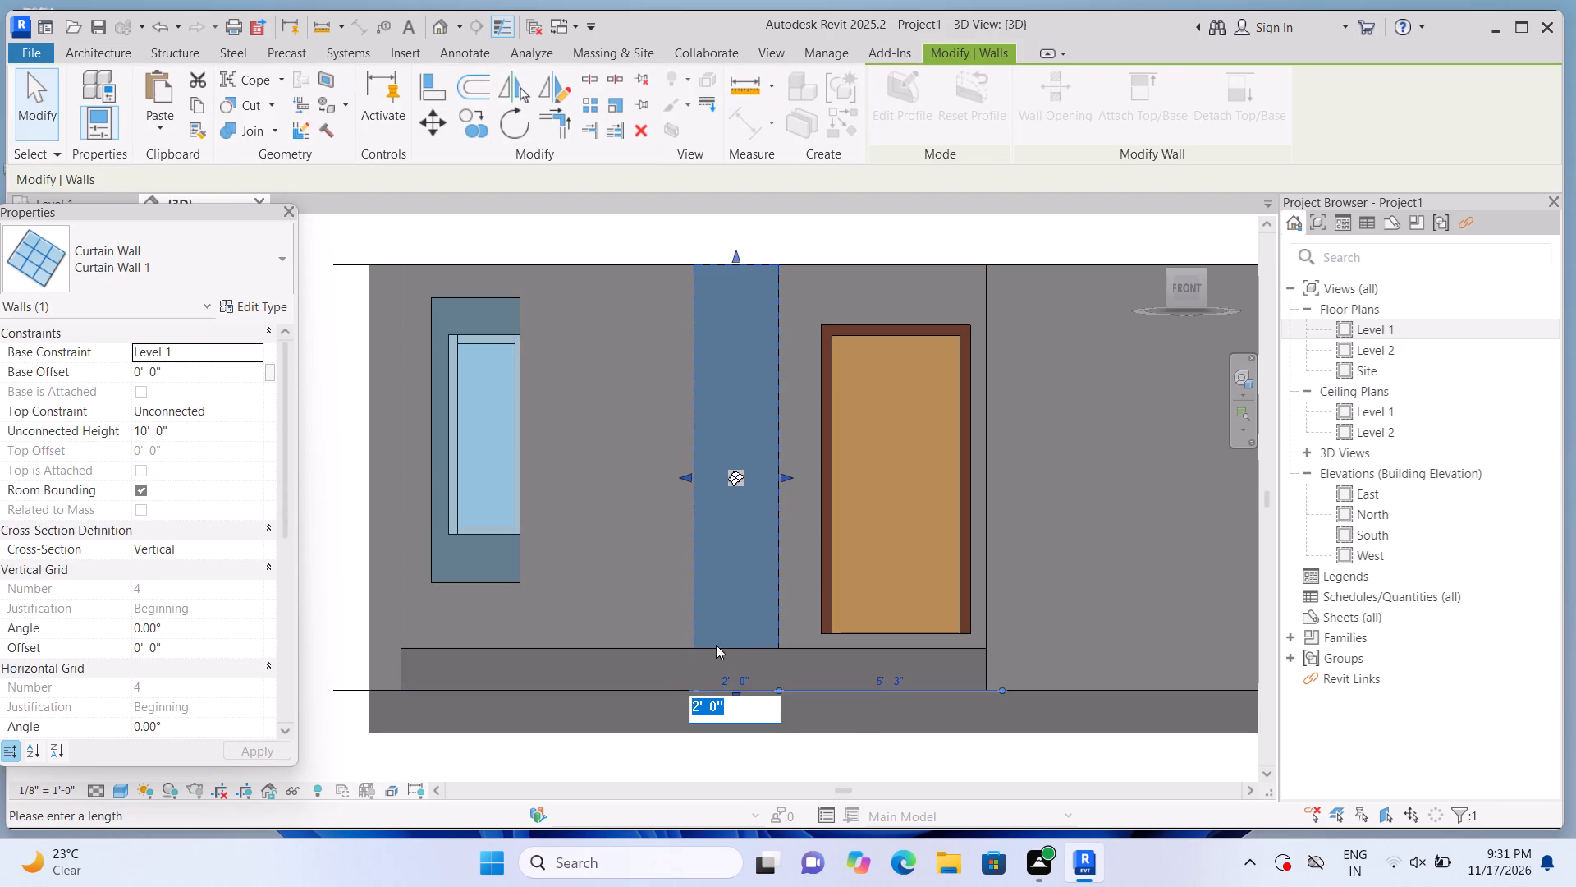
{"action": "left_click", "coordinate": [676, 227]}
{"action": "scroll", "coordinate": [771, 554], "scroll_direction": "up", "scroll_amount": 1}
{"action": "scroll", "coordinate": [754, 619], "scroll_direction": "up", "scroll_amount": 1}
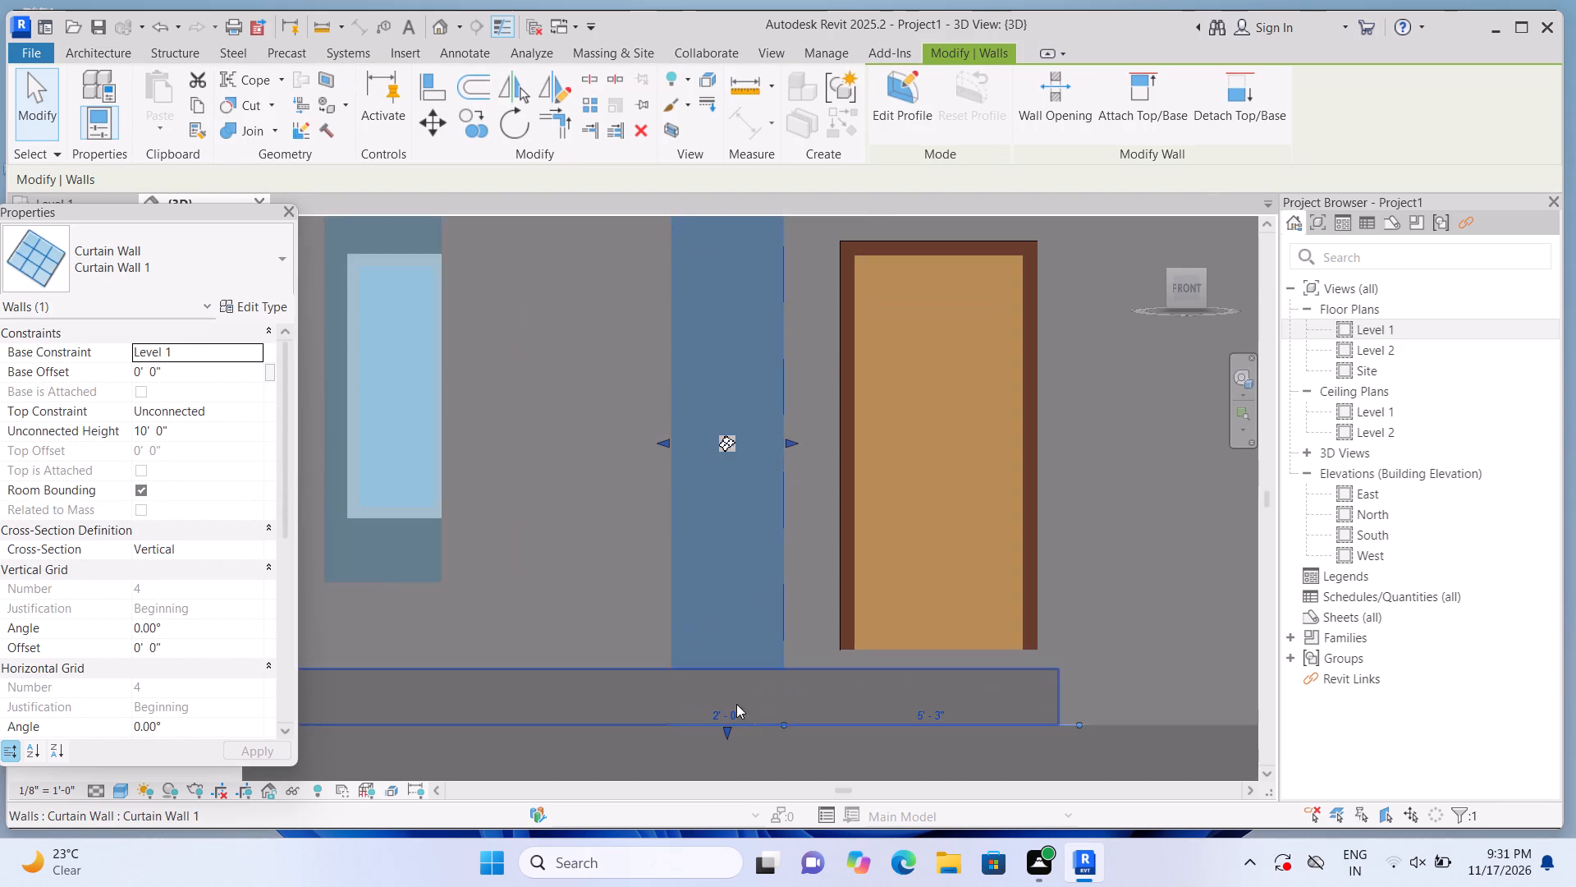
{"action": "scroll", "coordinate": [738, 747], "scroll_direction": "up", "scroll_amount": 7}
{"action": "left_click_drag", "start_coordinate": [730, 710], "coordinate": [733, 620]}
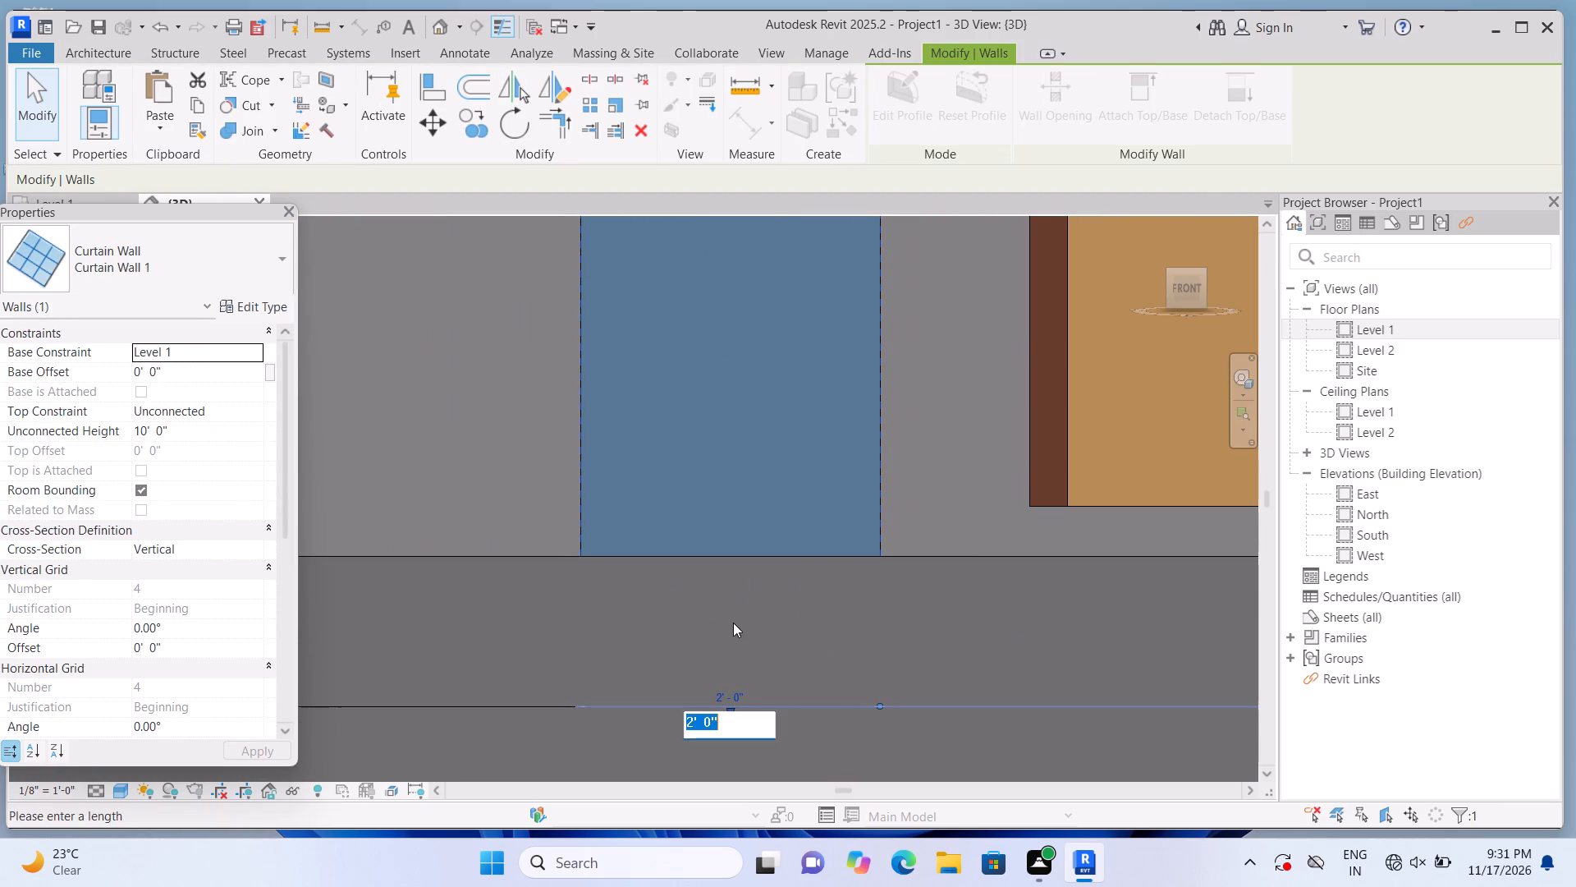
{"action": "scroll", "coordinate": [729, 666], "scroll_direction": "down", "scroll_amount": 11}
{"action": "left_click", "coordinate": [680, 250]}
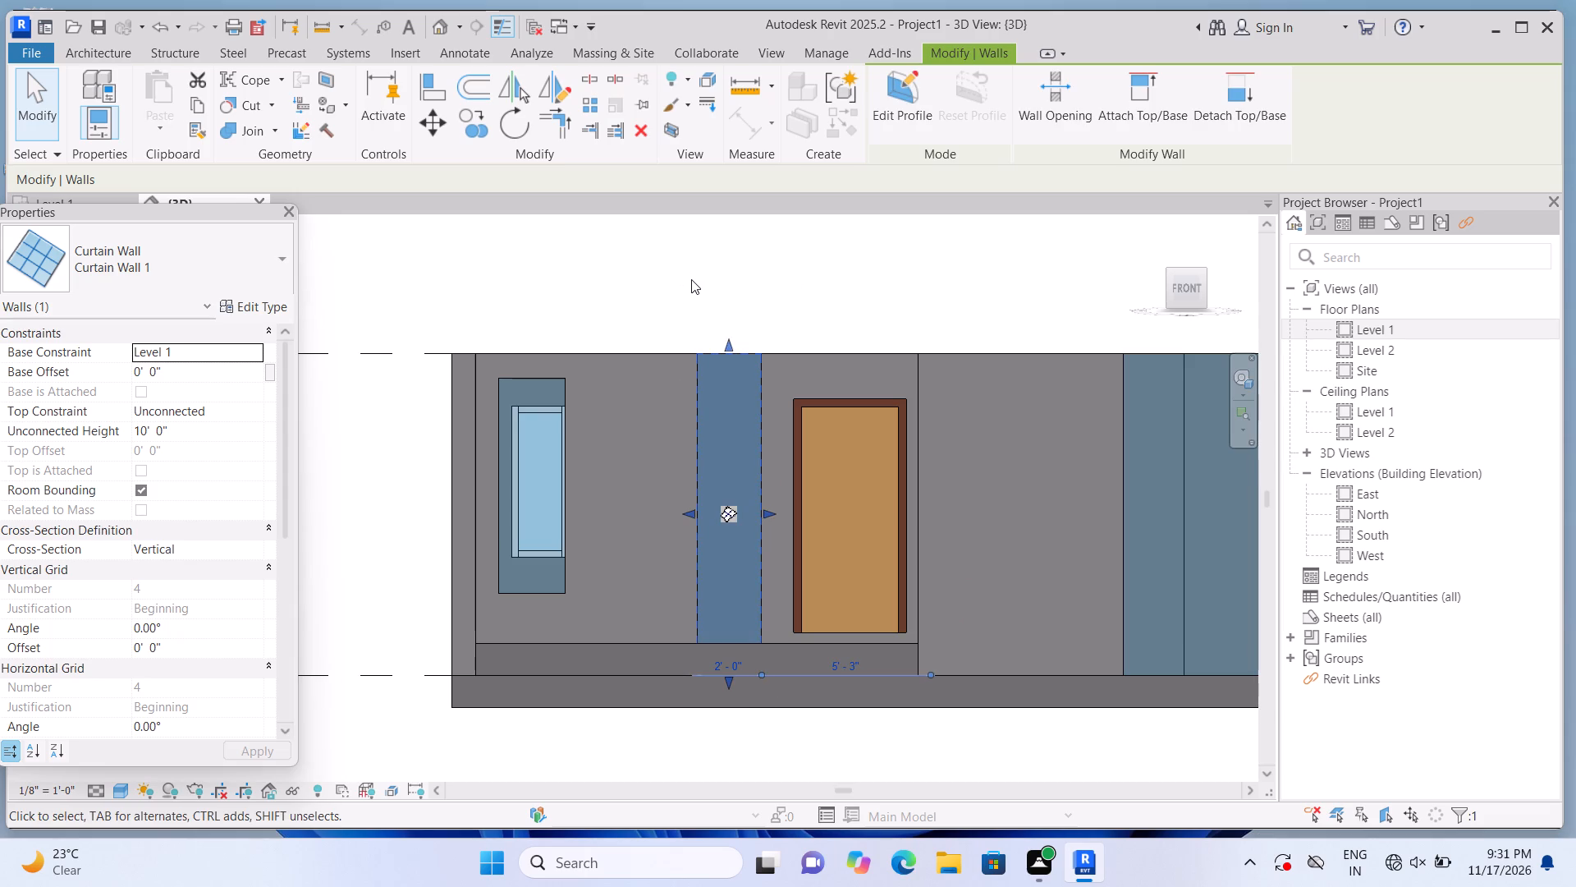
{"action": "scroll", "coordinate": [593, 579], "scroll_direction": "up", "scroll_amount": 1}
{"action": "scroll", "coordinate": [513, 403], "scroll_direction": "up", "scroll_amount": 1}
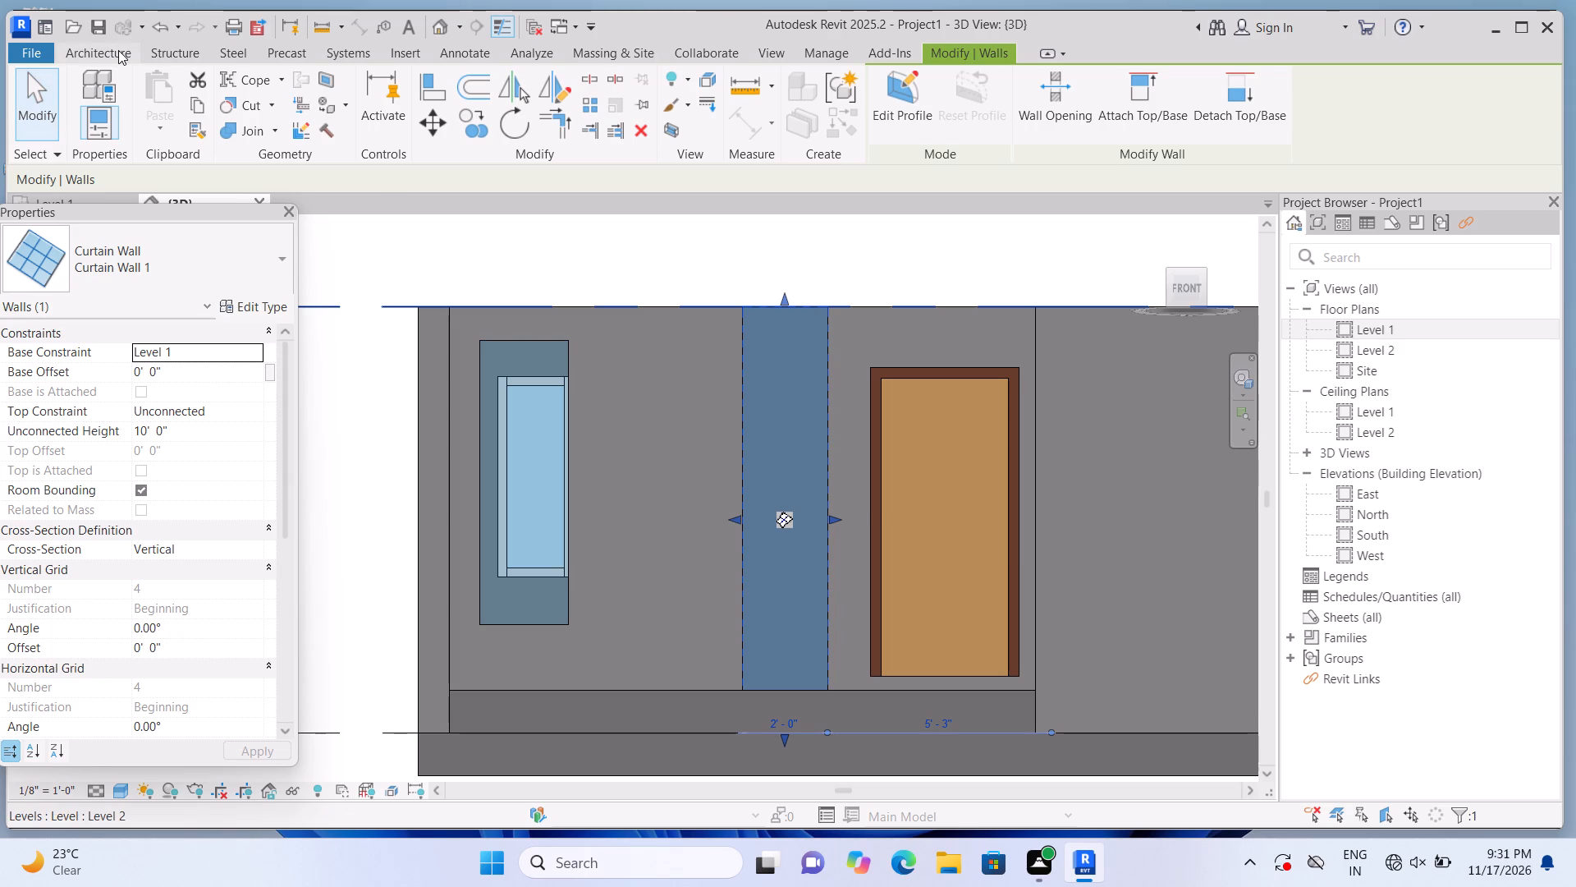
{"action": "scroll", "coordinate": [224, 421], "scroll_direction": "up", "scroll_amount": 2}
Lower the base of the porch's western curtain-wall window to an offset of about 2' 4", making it about 6' 10" high.
{"action": "left_click", "coordinate": [483, 487]}
{"action": "scroll", "coordinate": [529, 614], "scroll_direction": "up", "scroll_amount": 1}
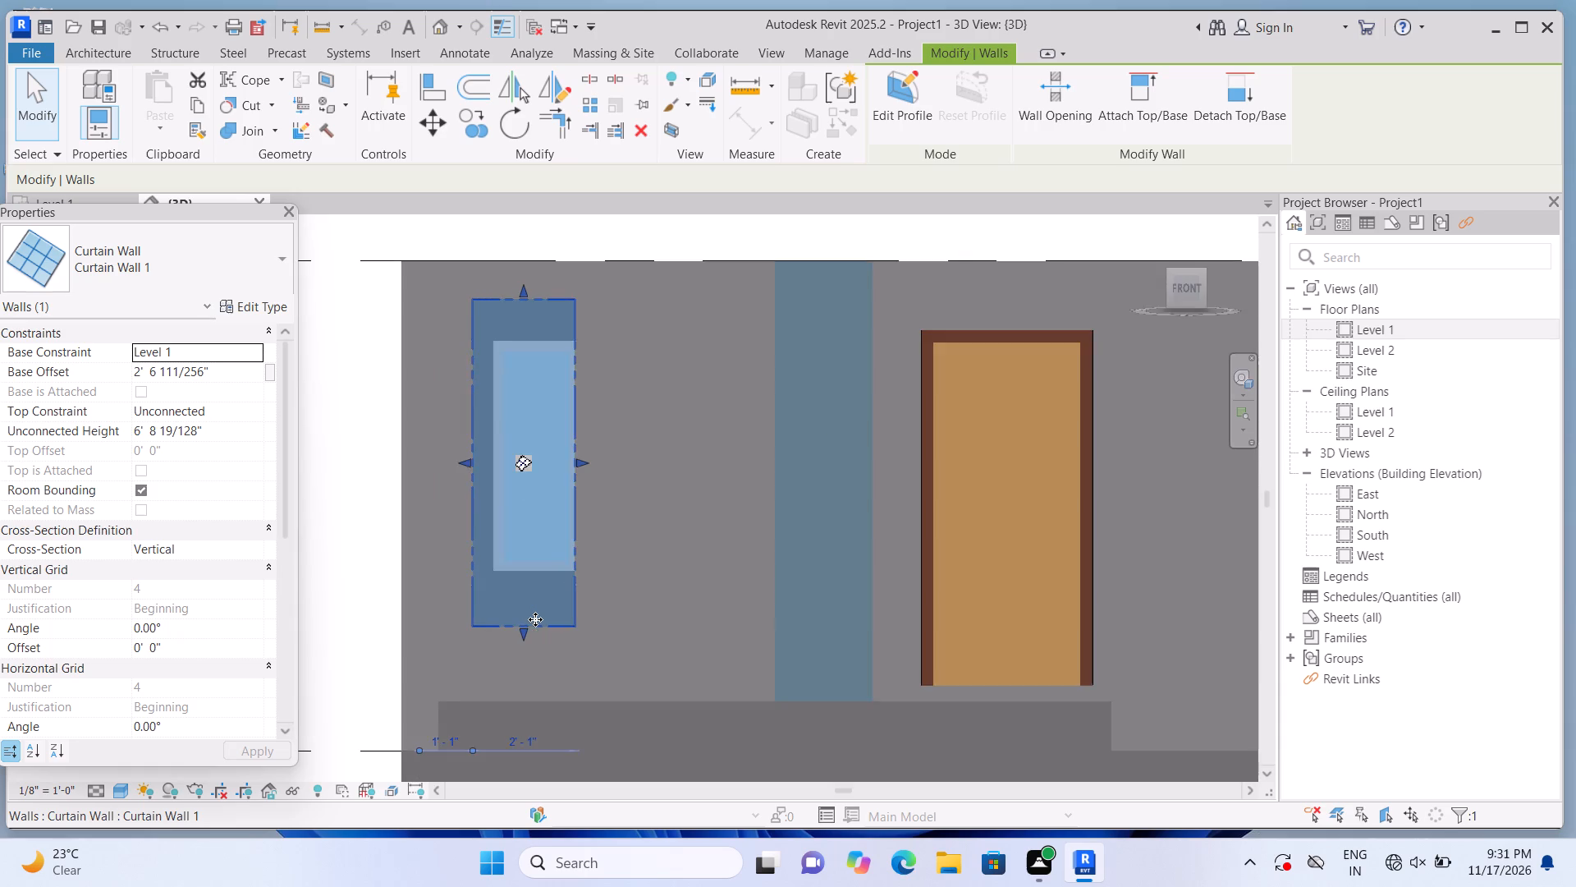
{"action": "scroll", "coordinate": [535, 619], "scroll_direction": "up", "scroll_amount": 1}
{"action": "left_click", "coordinate": [522, 631]}
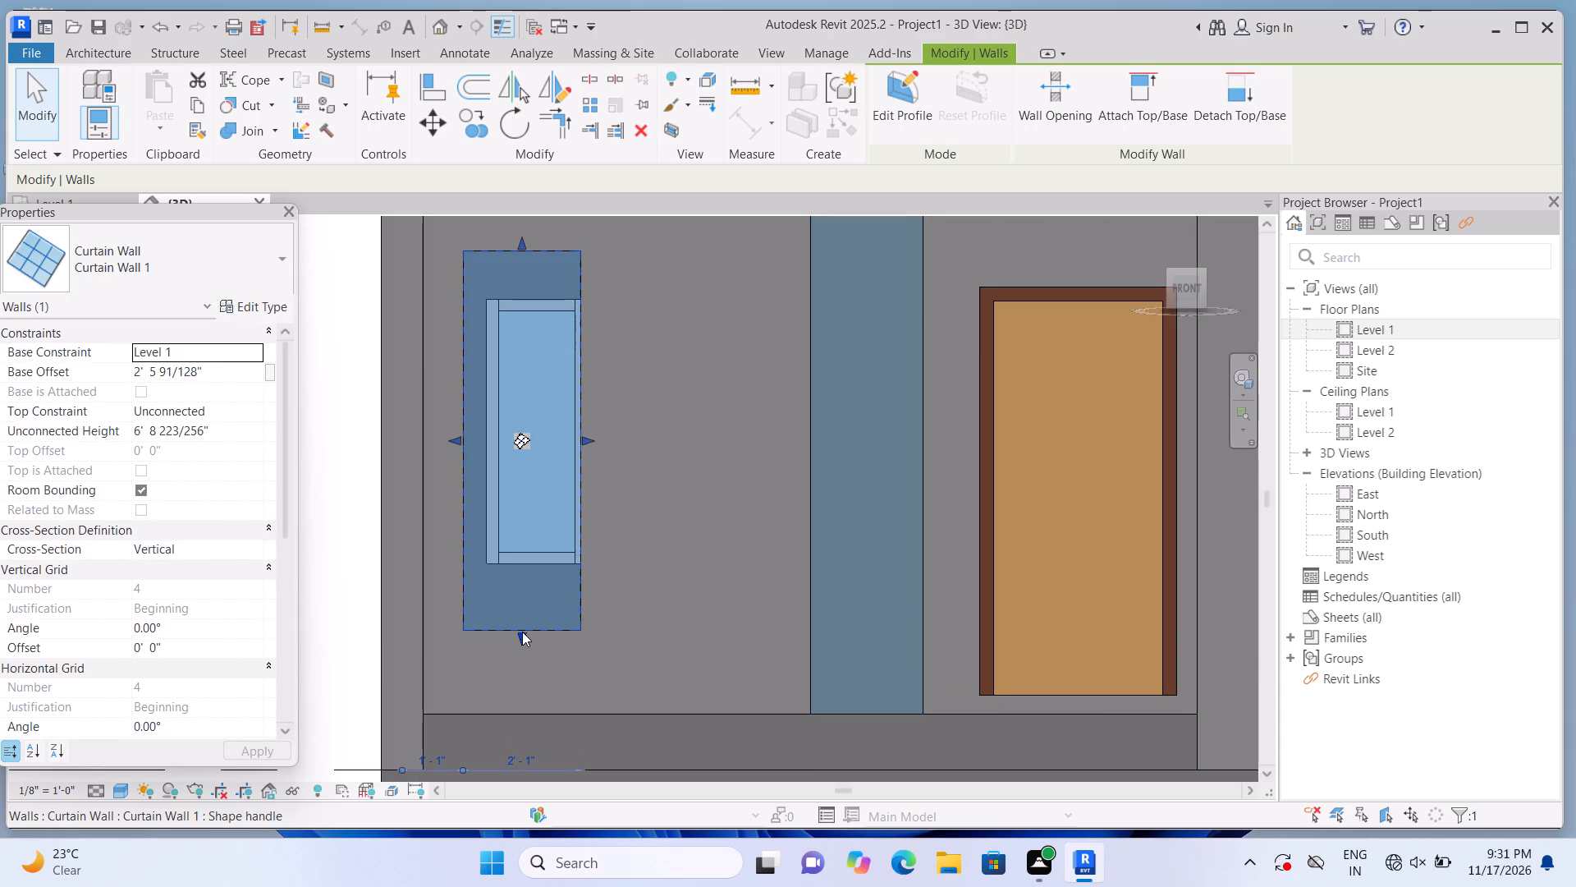
{"action": "left_click", "coordinate": [522, 632]}
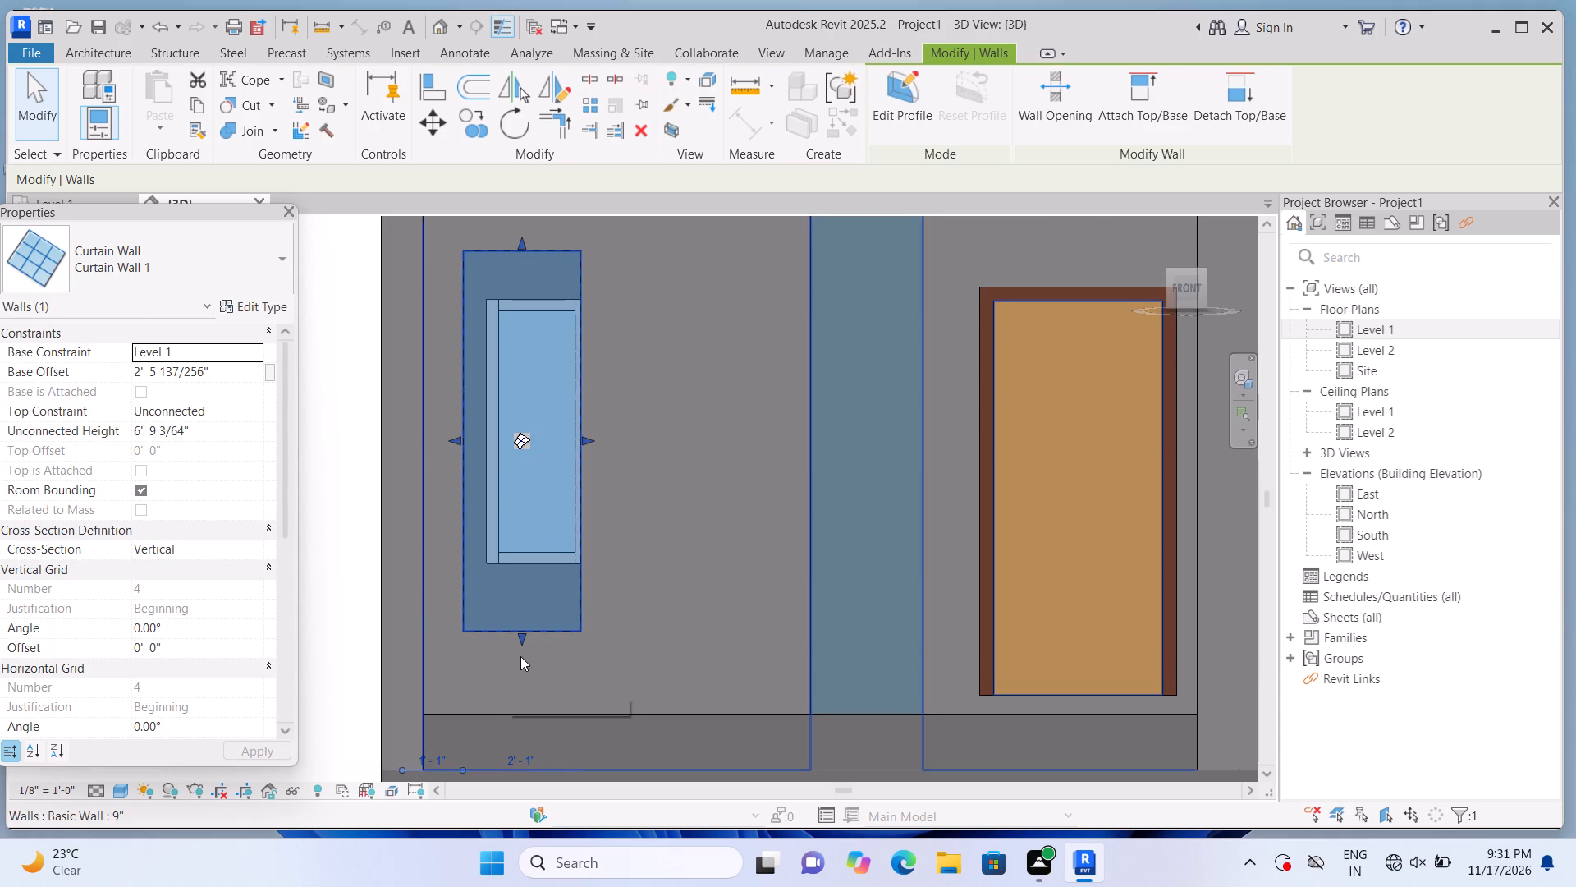
{"action": "left_click", "coordinate": [524, 632]}
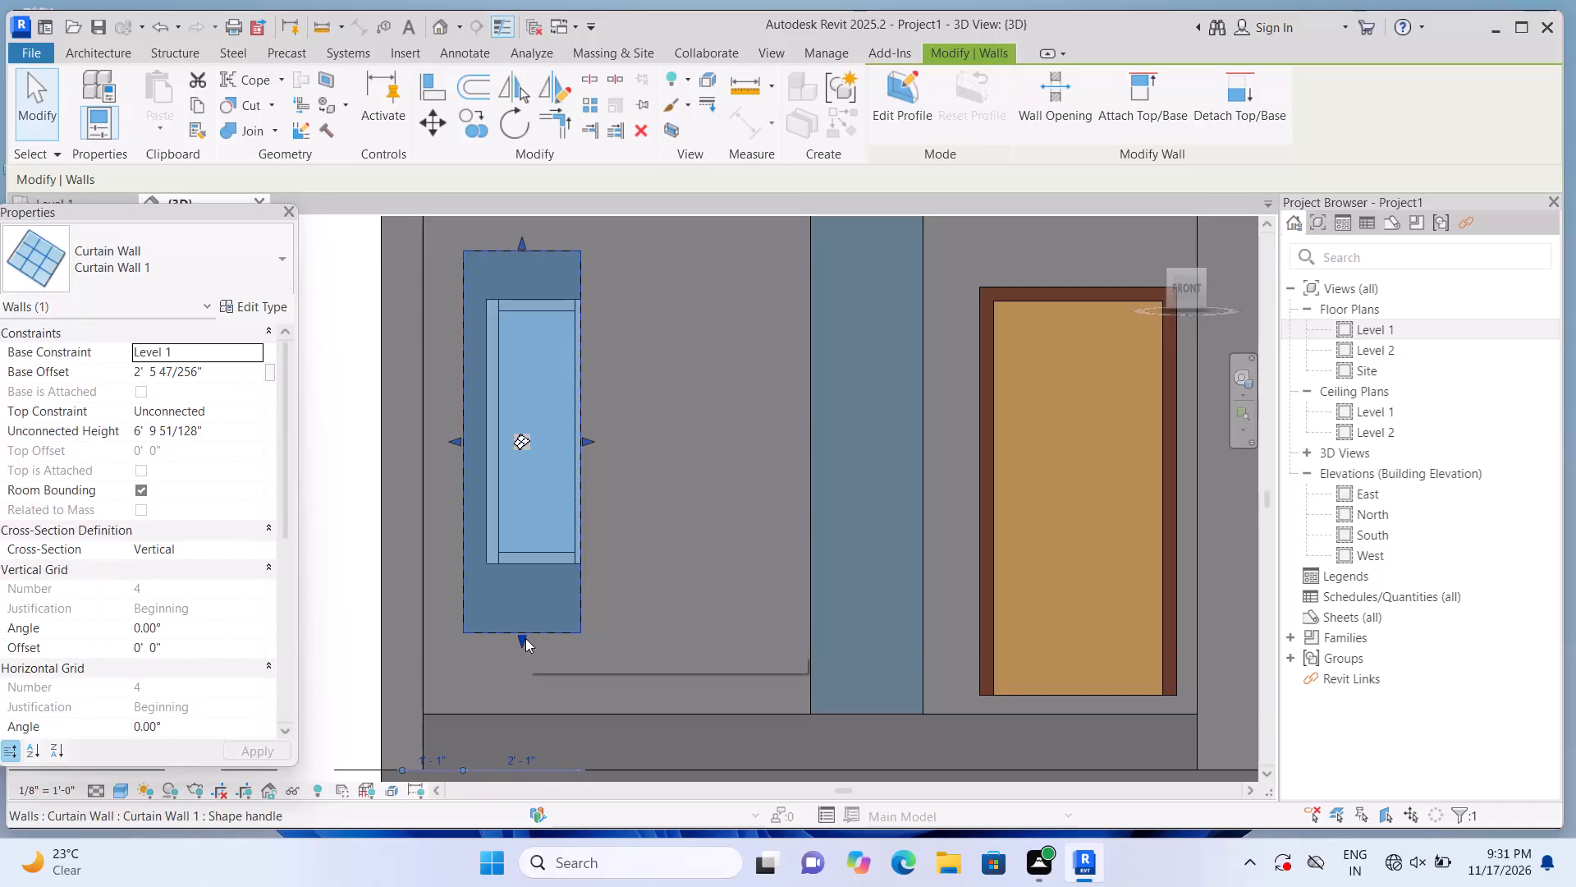
{"action": "left_click", "coordinate": [523, 637]}
{"action": "left_click", "coordinate": [523, 637]}
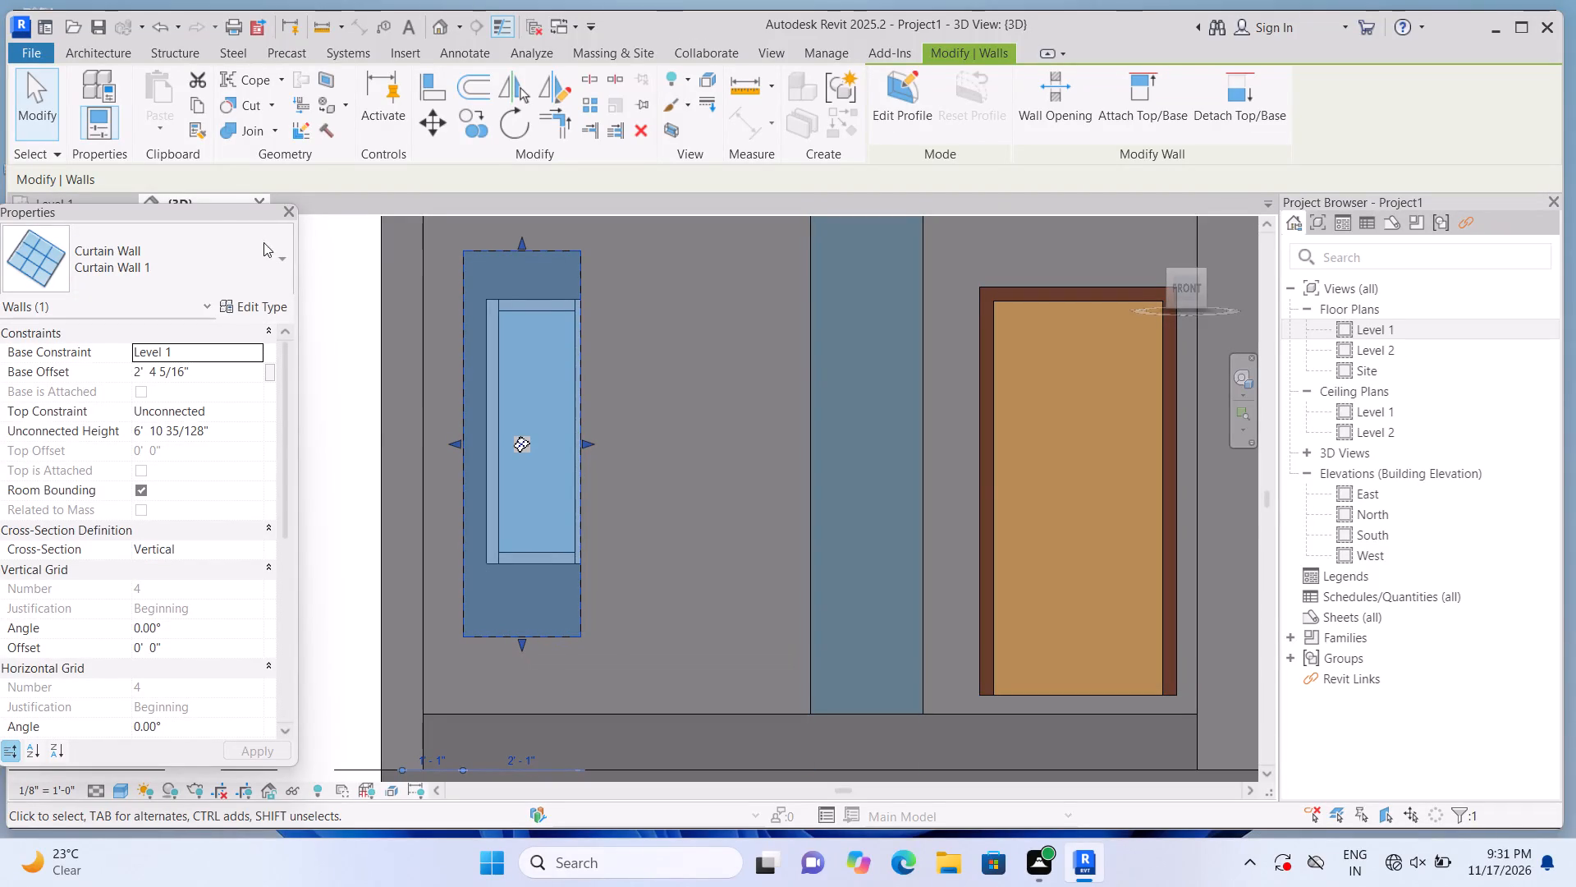
Add two horizontal curtain grid lines to the porch's western window, dividing it into equal thirds of about 2' 3".
{"action": "left_click", "coordinate": [102, 48]}
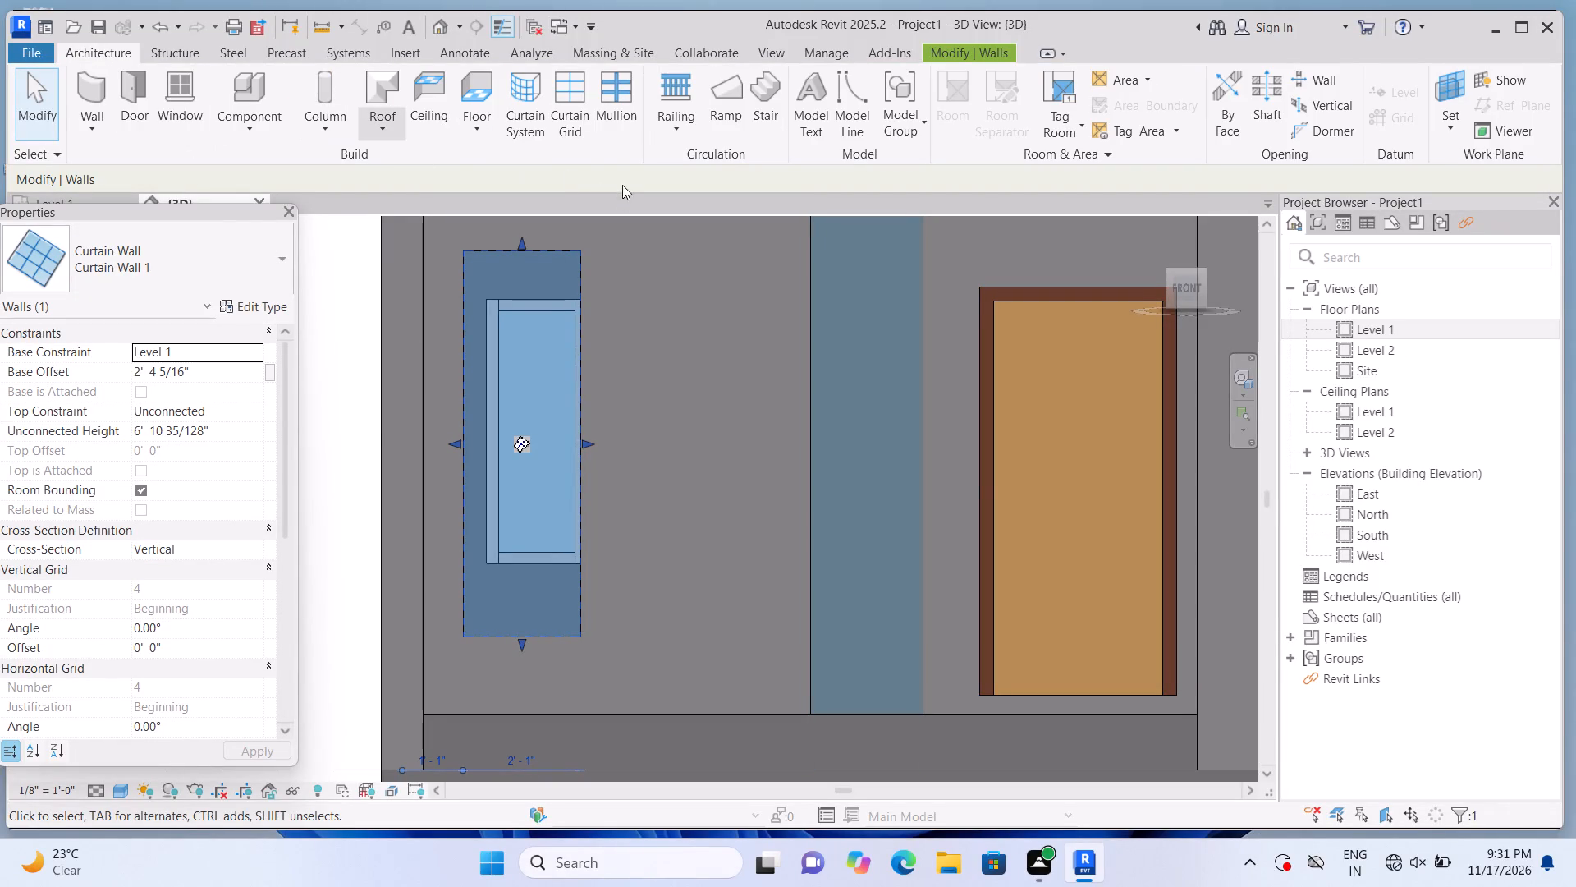
{"action": "left_click", "coordinate": [561, 127]}
{"action": "scroll", "coordinate": [523, 287], "scroll_direction": "up", "scroll_amount": 1}
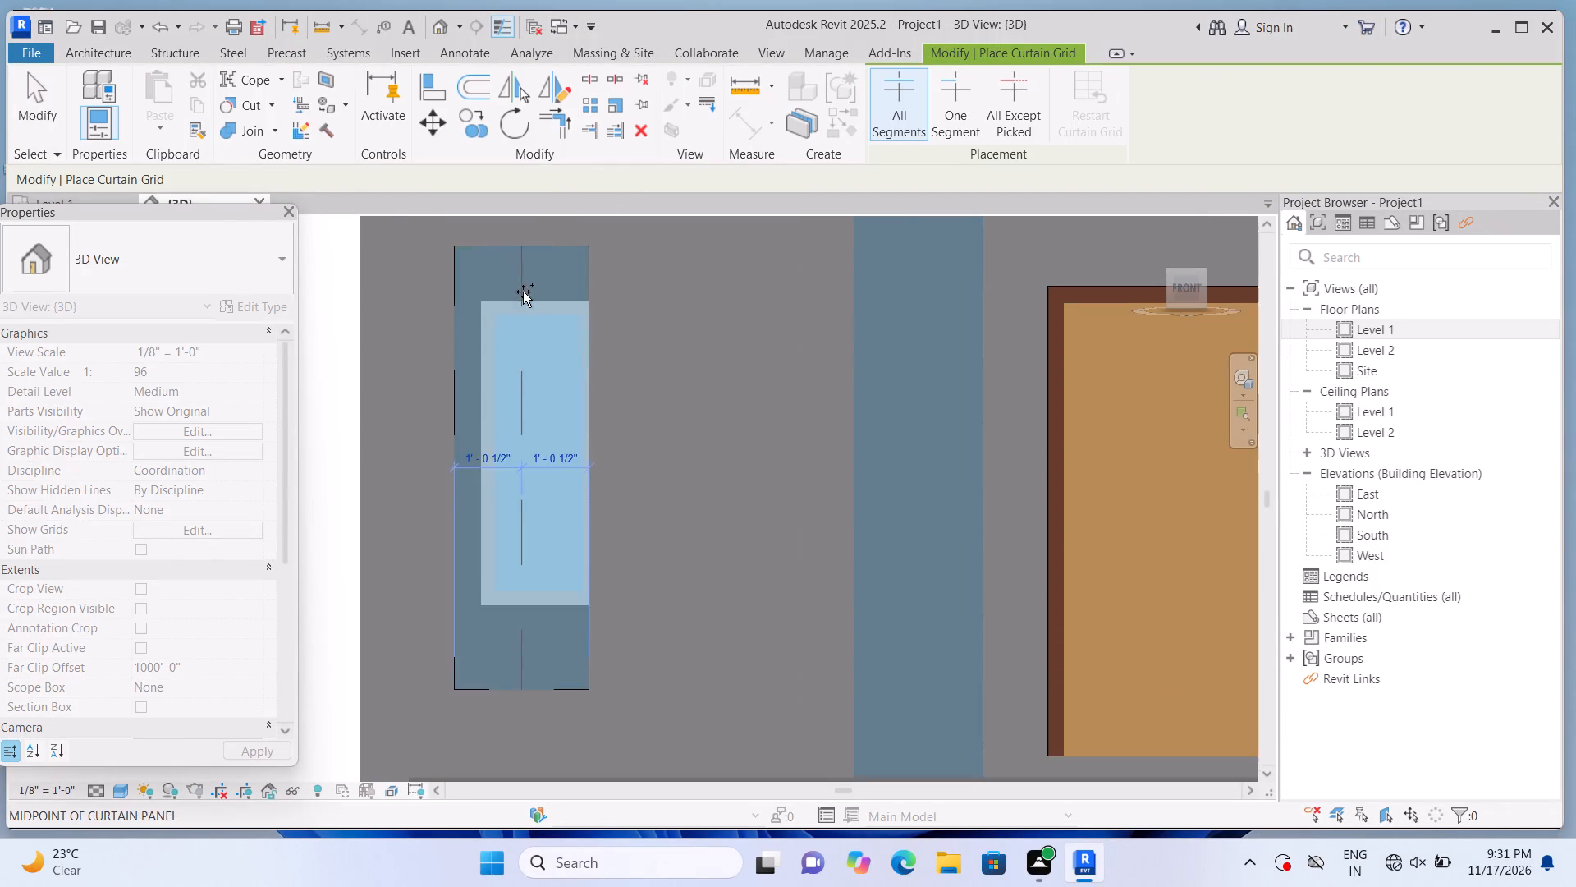
{"action": "scroll", "coordinate": [529, 327], "scroll_direction": "up", "scroll_amount": 1}
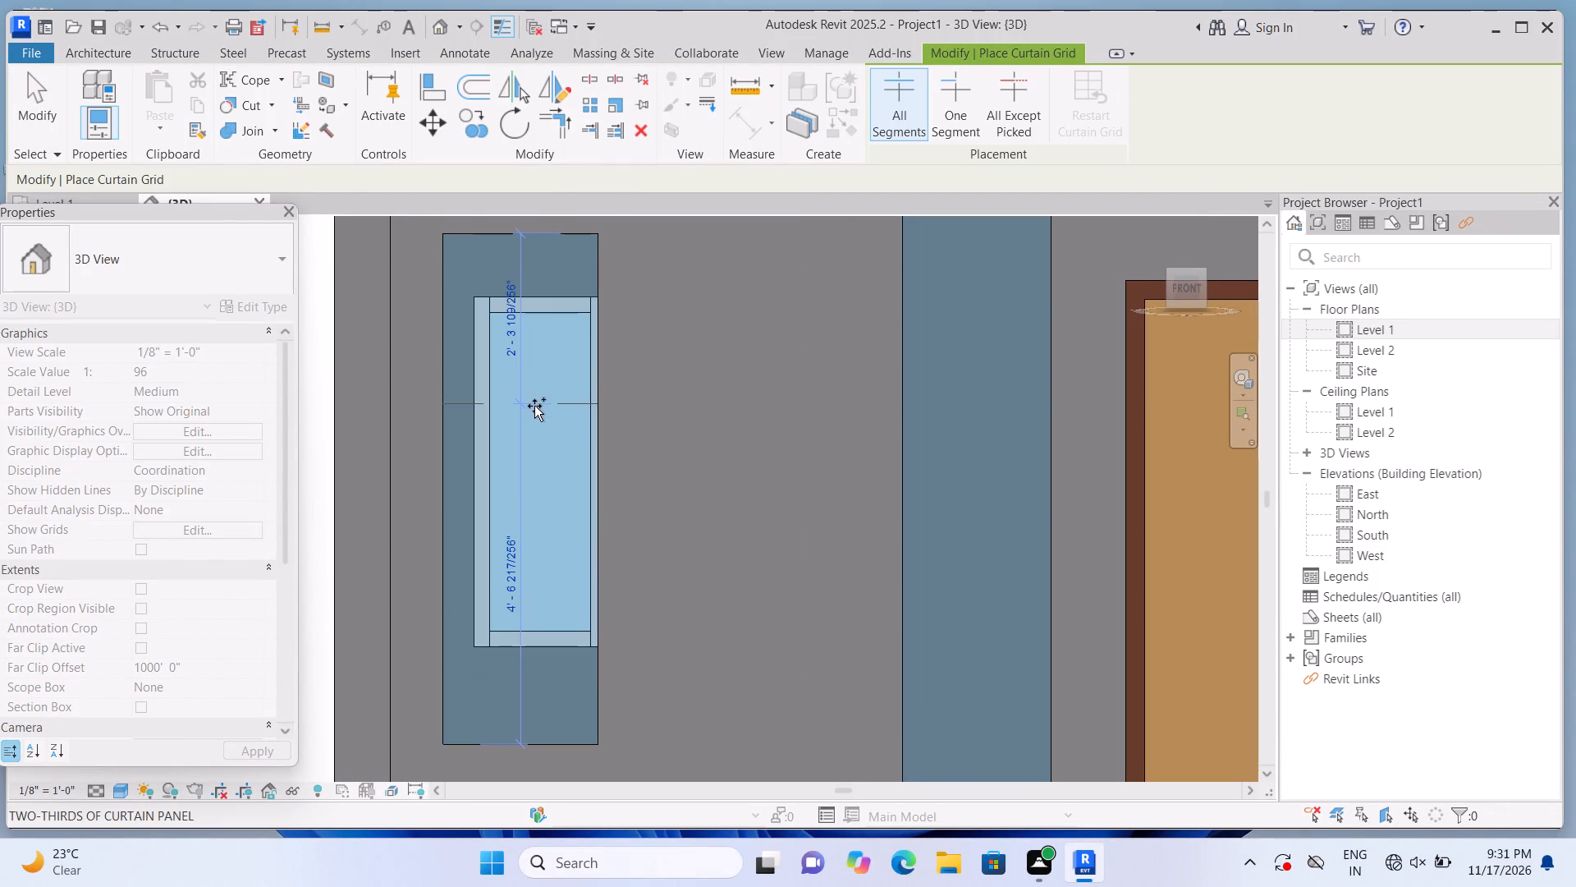
{"action": "left_click", "coordinate": [534, 406]}
{"action": "left_click", "coordinate": [457, 570]}
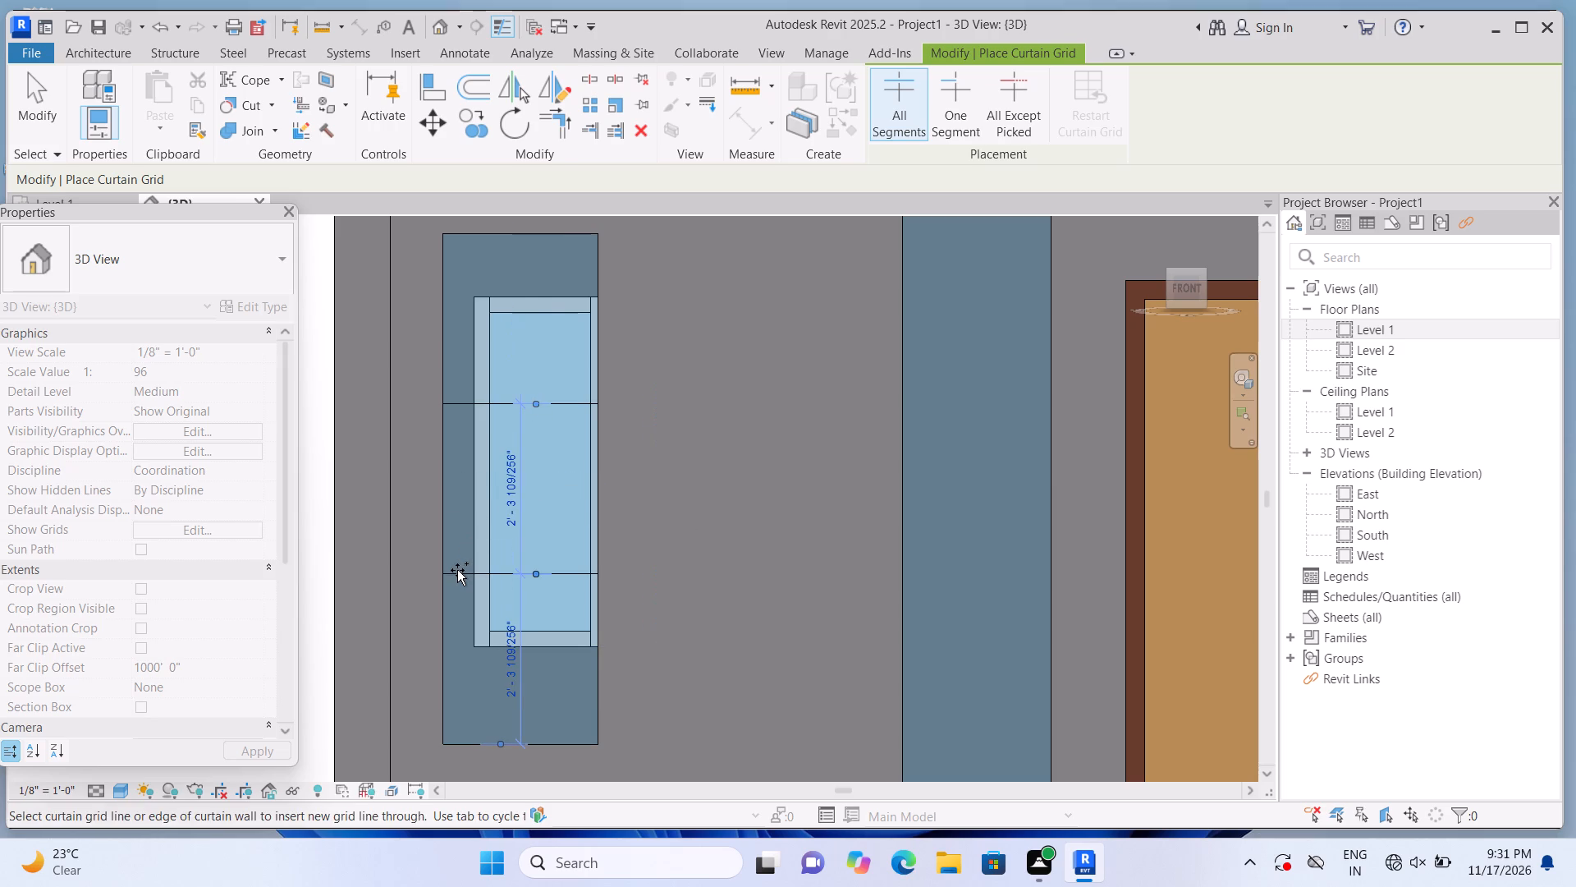
{"action": "key", "text": "Escape"}
{"action": "key", "text": "Escape"}
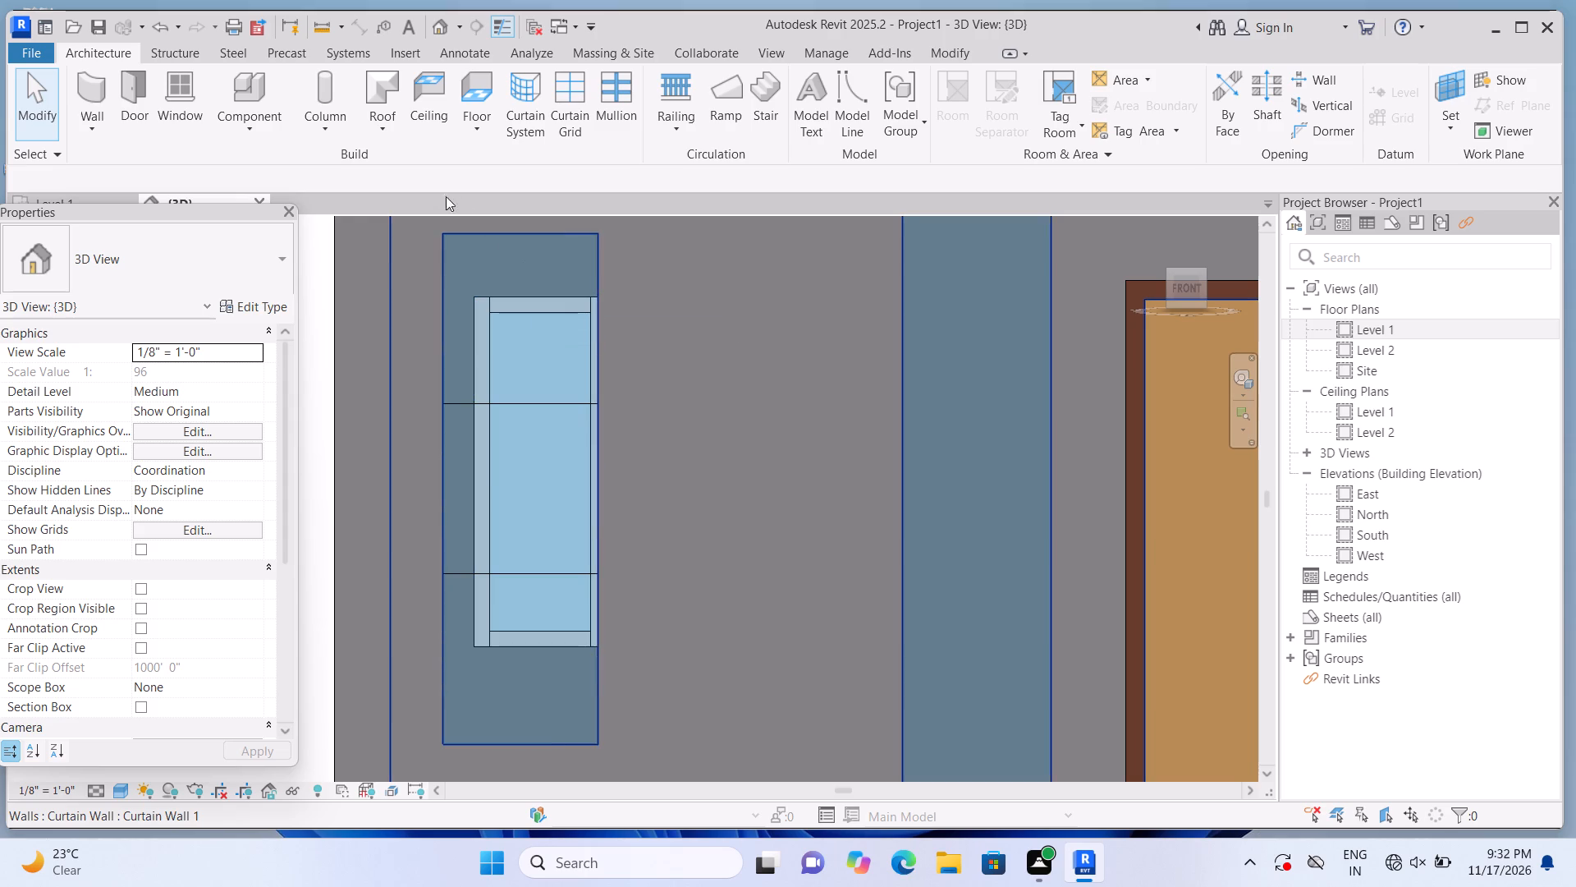
Place 2.5" x 5" rectangular mullions on all four edges and both horizontal grid lines of the porch's western window.
{"action": "left_click", "coordinate": [615, 122]}
{"action": "left_click", "coordinate": [606, 365]}
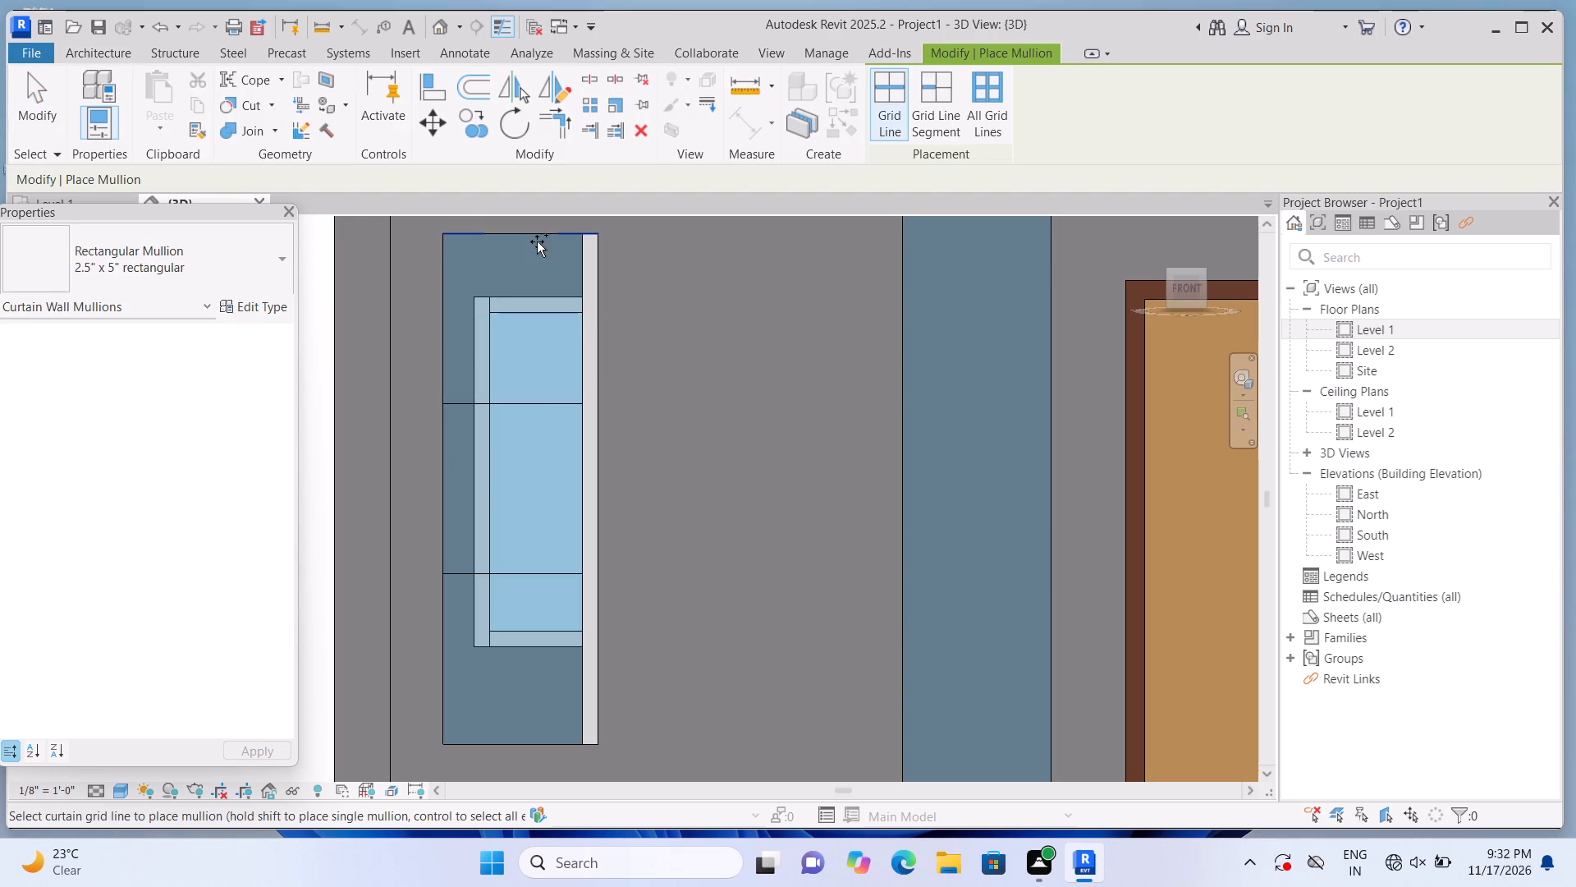
{"action": "left_click", "coordinate": [537, 241]}
{"action": "left_click", "coordinate": [457, 352]}
{"action": "left_click", "coordinate": [500, 420]}
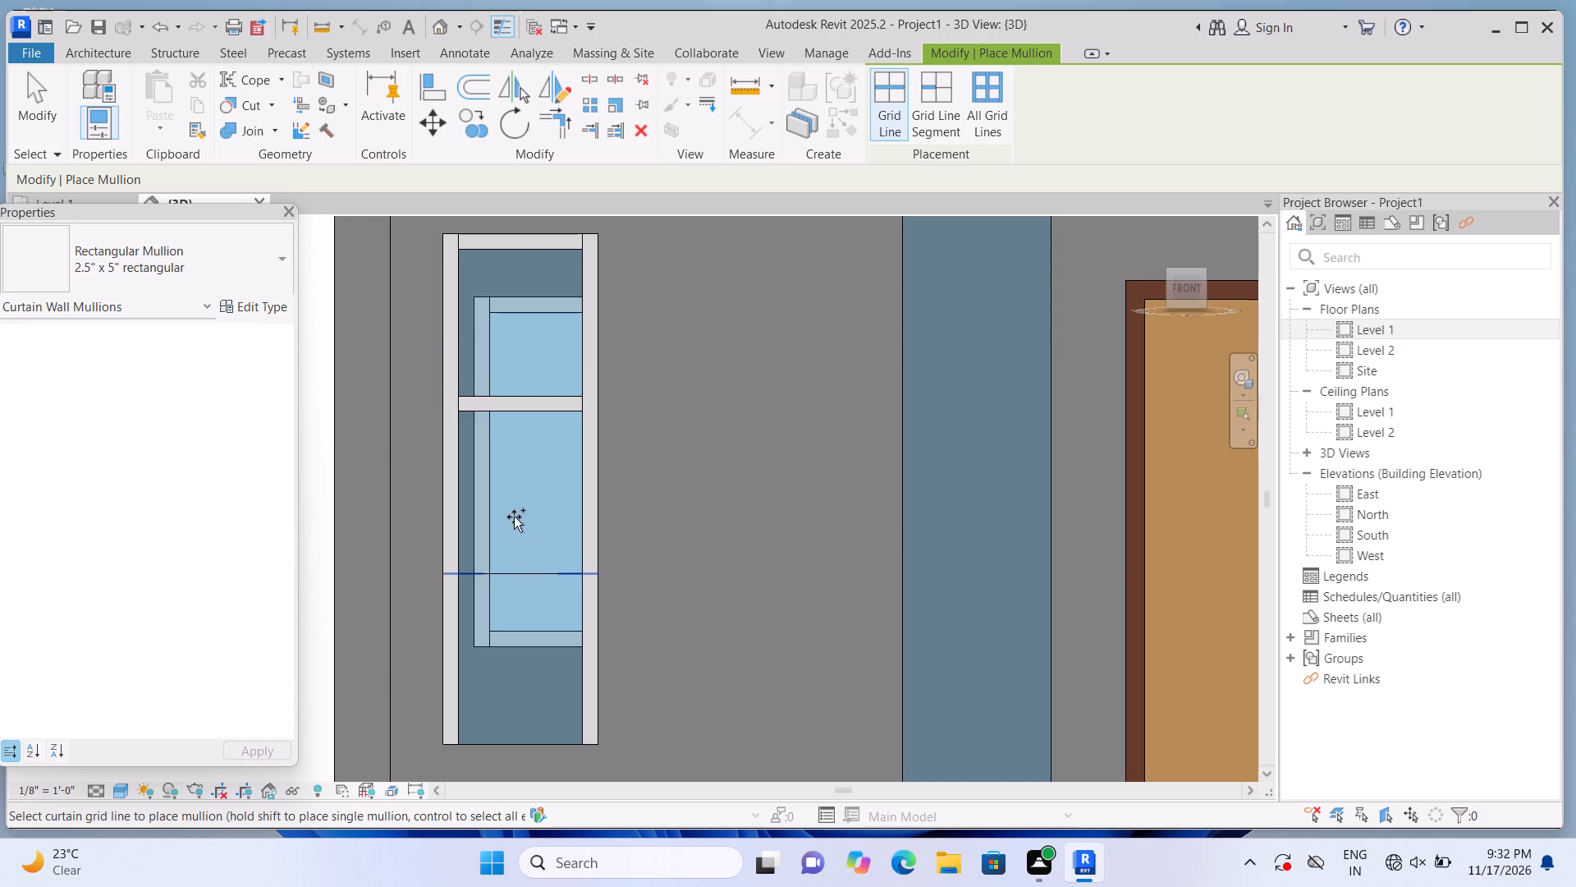
{"action": "left_click", "coordinate": [532, 599]}
{"action": "left_click", "coordinate": [522, 745]}
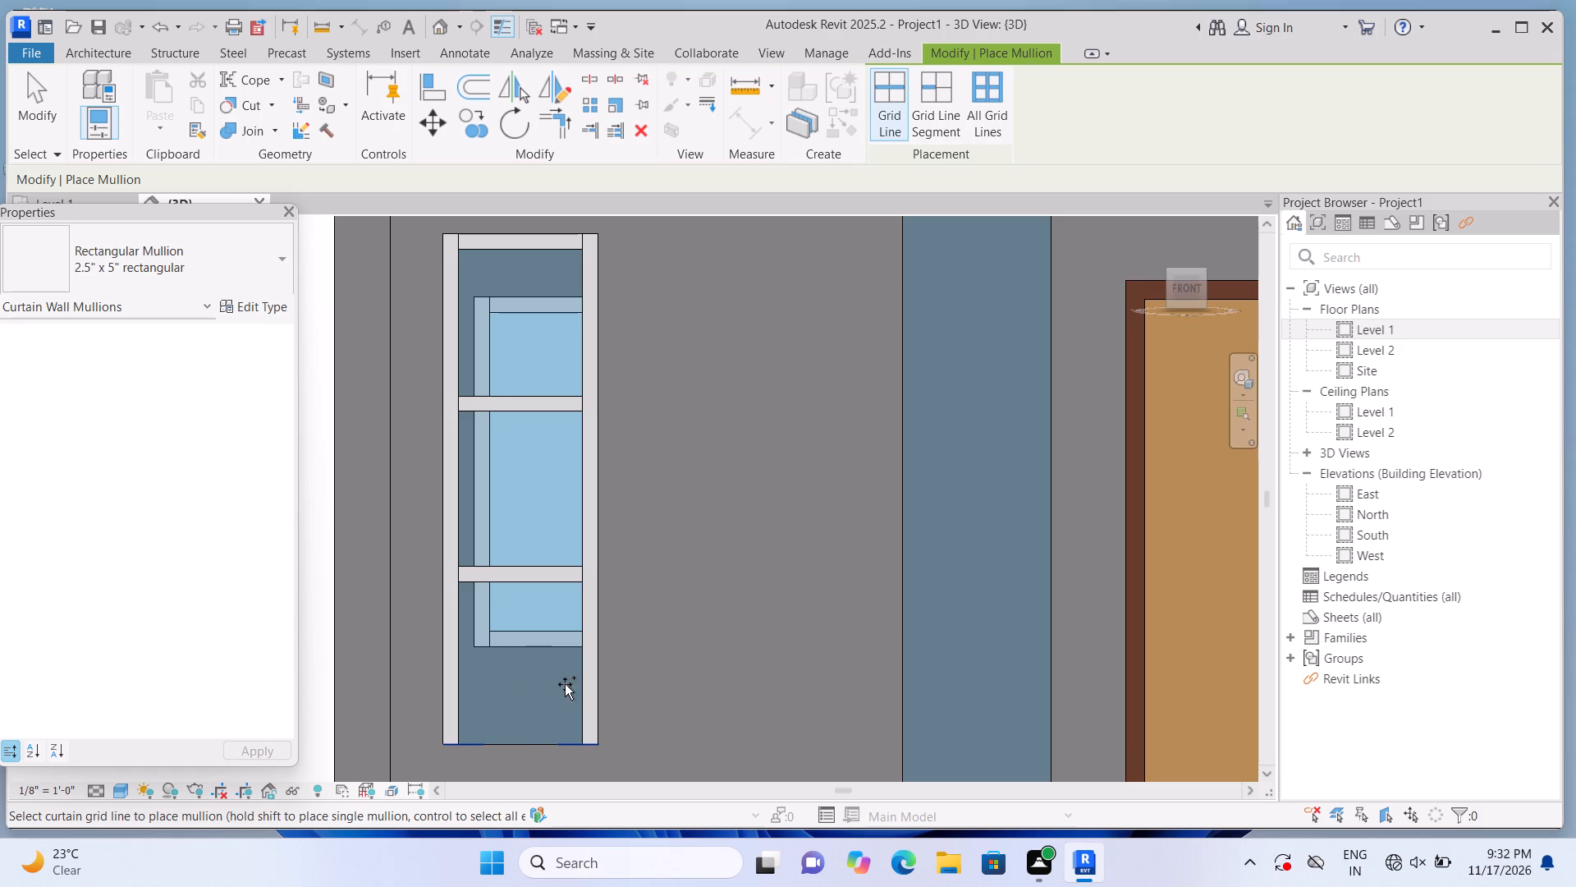
{"action": "key", "text": "Escape"}
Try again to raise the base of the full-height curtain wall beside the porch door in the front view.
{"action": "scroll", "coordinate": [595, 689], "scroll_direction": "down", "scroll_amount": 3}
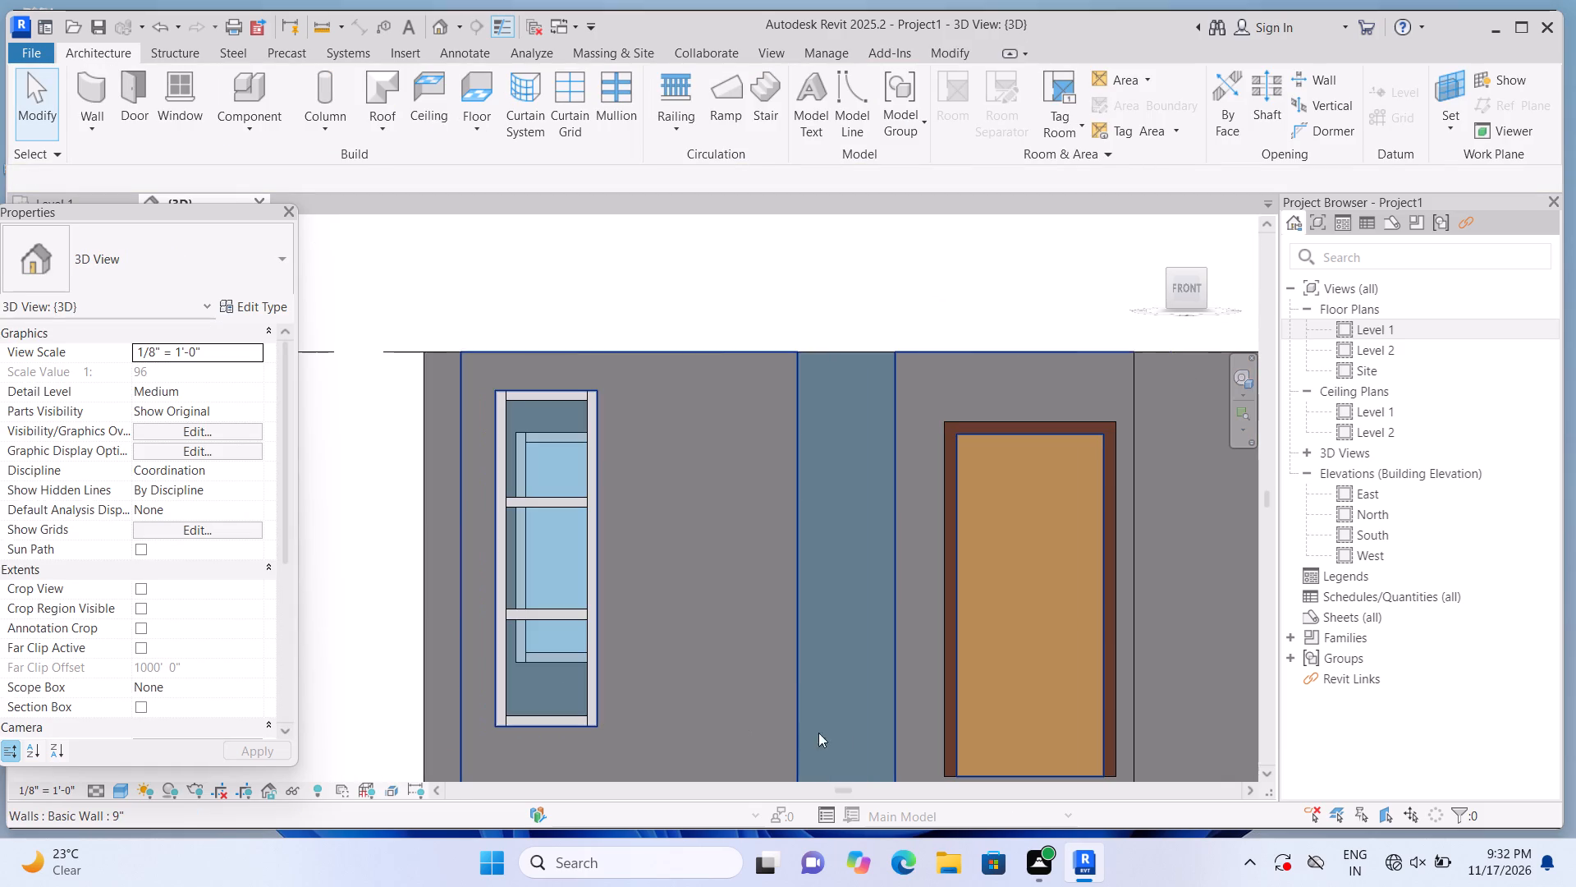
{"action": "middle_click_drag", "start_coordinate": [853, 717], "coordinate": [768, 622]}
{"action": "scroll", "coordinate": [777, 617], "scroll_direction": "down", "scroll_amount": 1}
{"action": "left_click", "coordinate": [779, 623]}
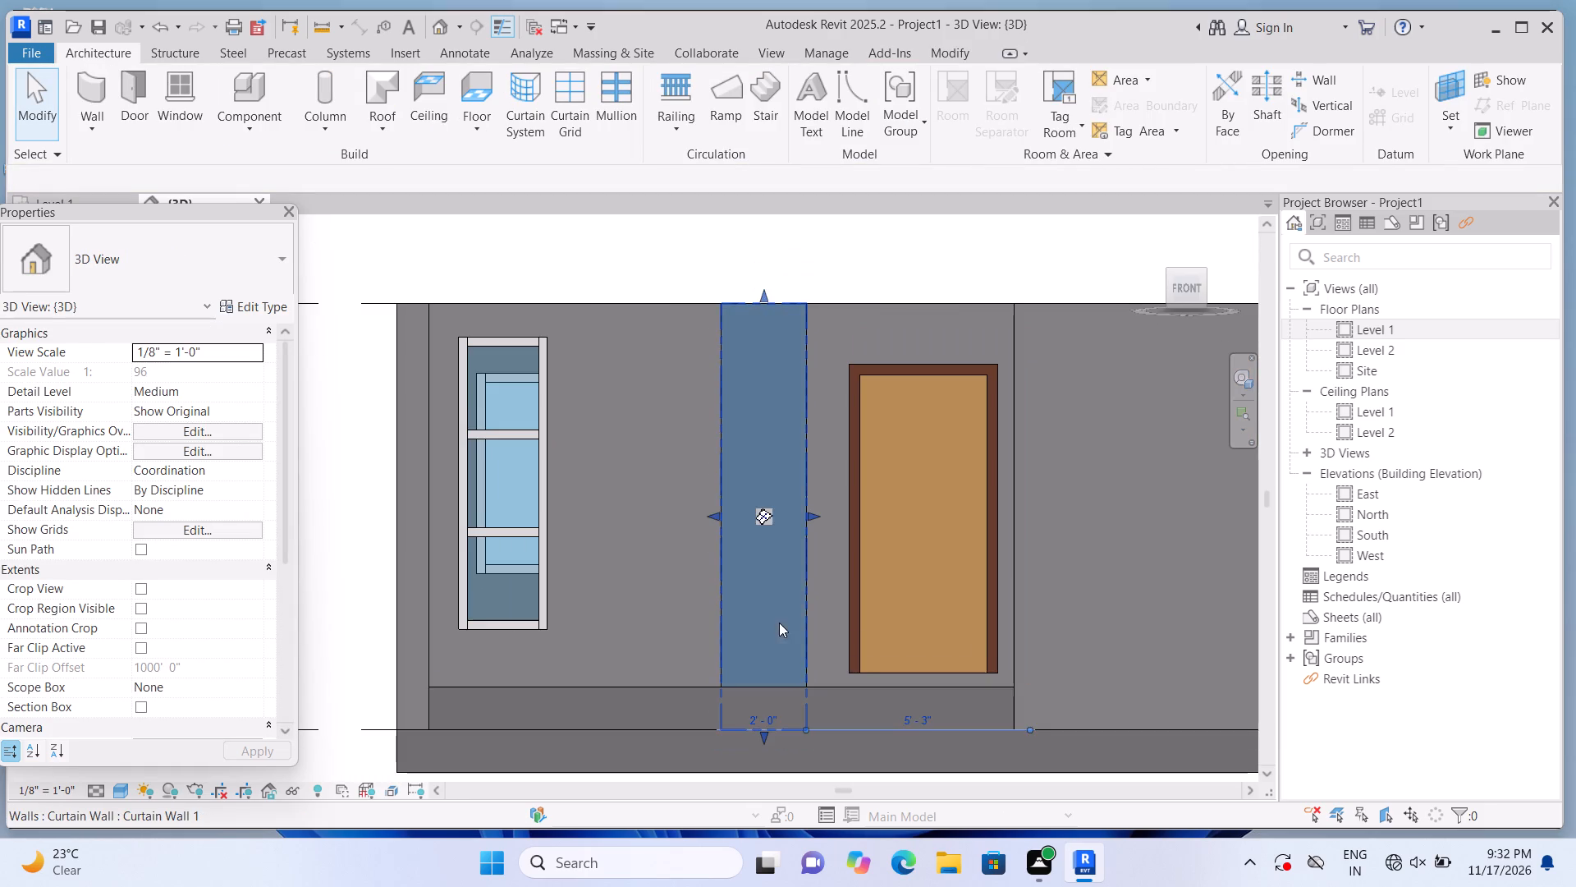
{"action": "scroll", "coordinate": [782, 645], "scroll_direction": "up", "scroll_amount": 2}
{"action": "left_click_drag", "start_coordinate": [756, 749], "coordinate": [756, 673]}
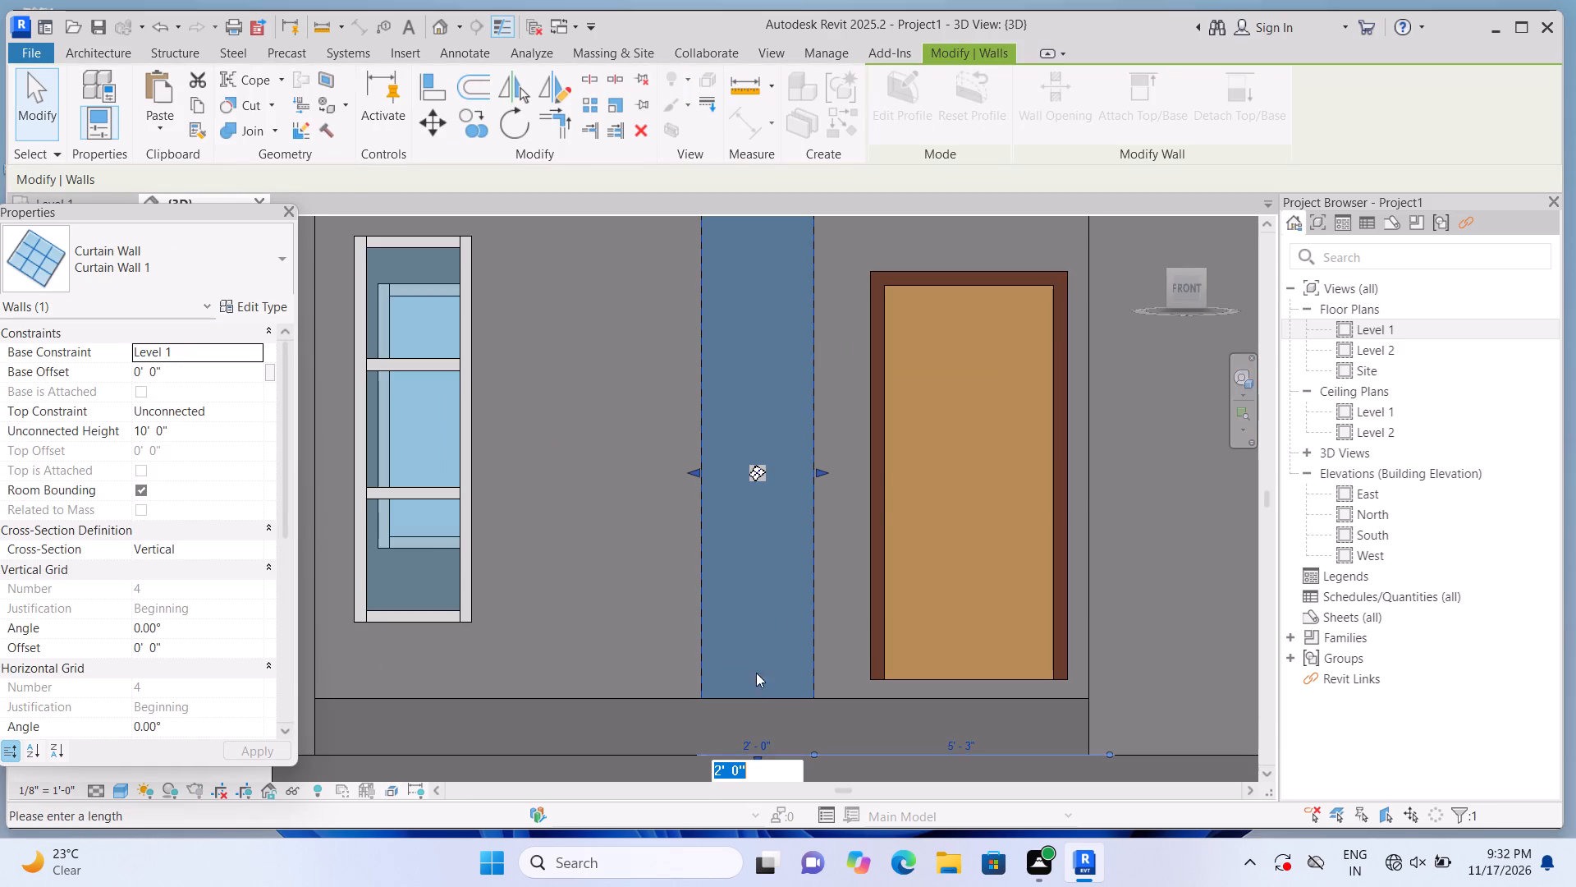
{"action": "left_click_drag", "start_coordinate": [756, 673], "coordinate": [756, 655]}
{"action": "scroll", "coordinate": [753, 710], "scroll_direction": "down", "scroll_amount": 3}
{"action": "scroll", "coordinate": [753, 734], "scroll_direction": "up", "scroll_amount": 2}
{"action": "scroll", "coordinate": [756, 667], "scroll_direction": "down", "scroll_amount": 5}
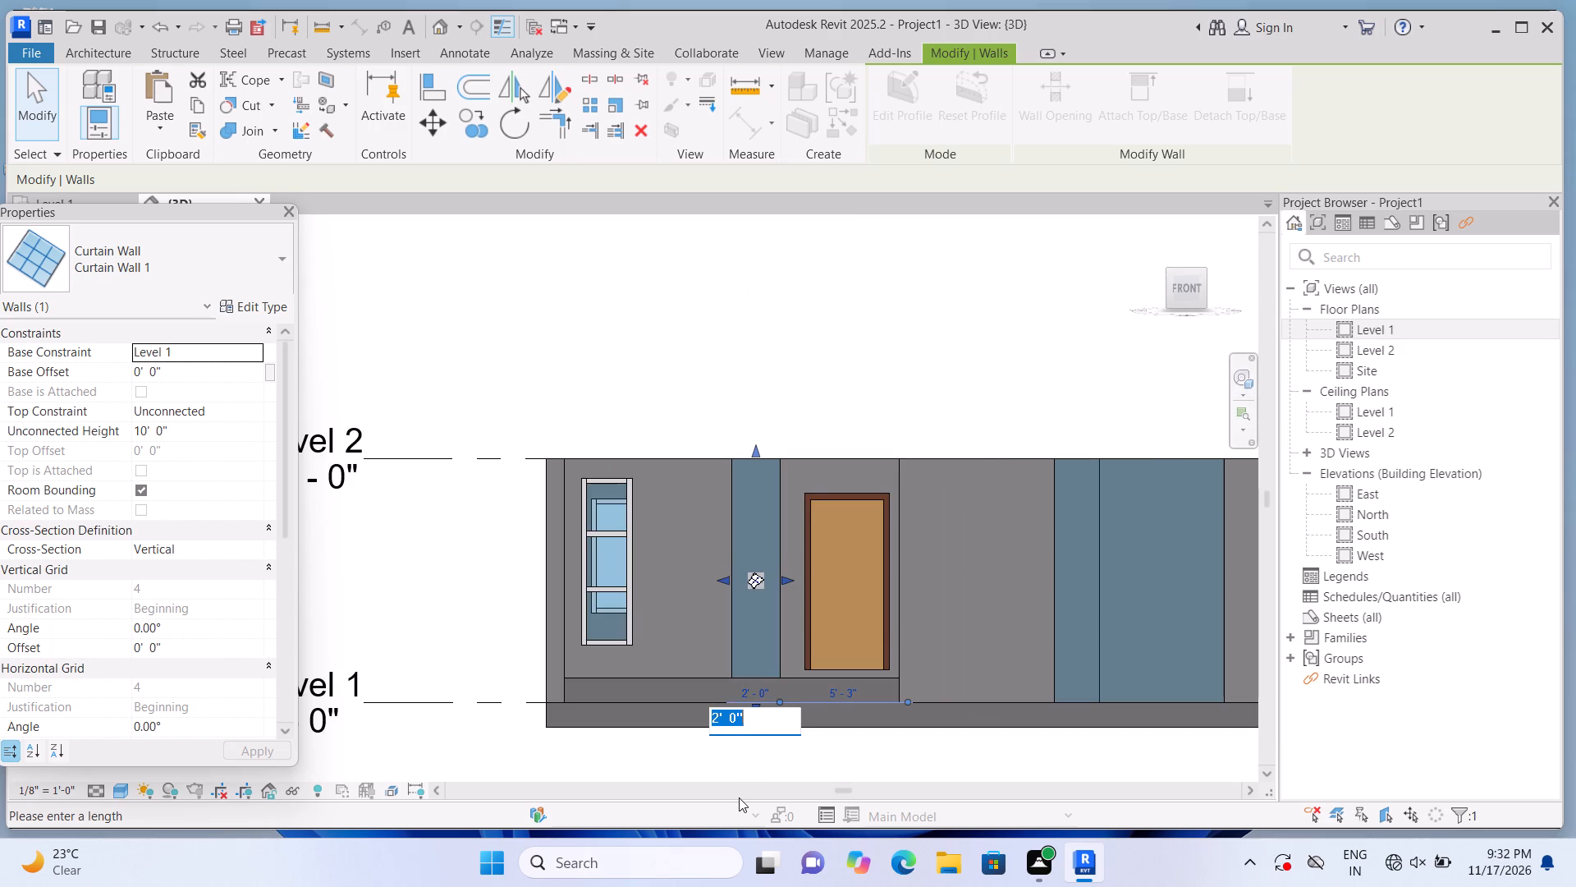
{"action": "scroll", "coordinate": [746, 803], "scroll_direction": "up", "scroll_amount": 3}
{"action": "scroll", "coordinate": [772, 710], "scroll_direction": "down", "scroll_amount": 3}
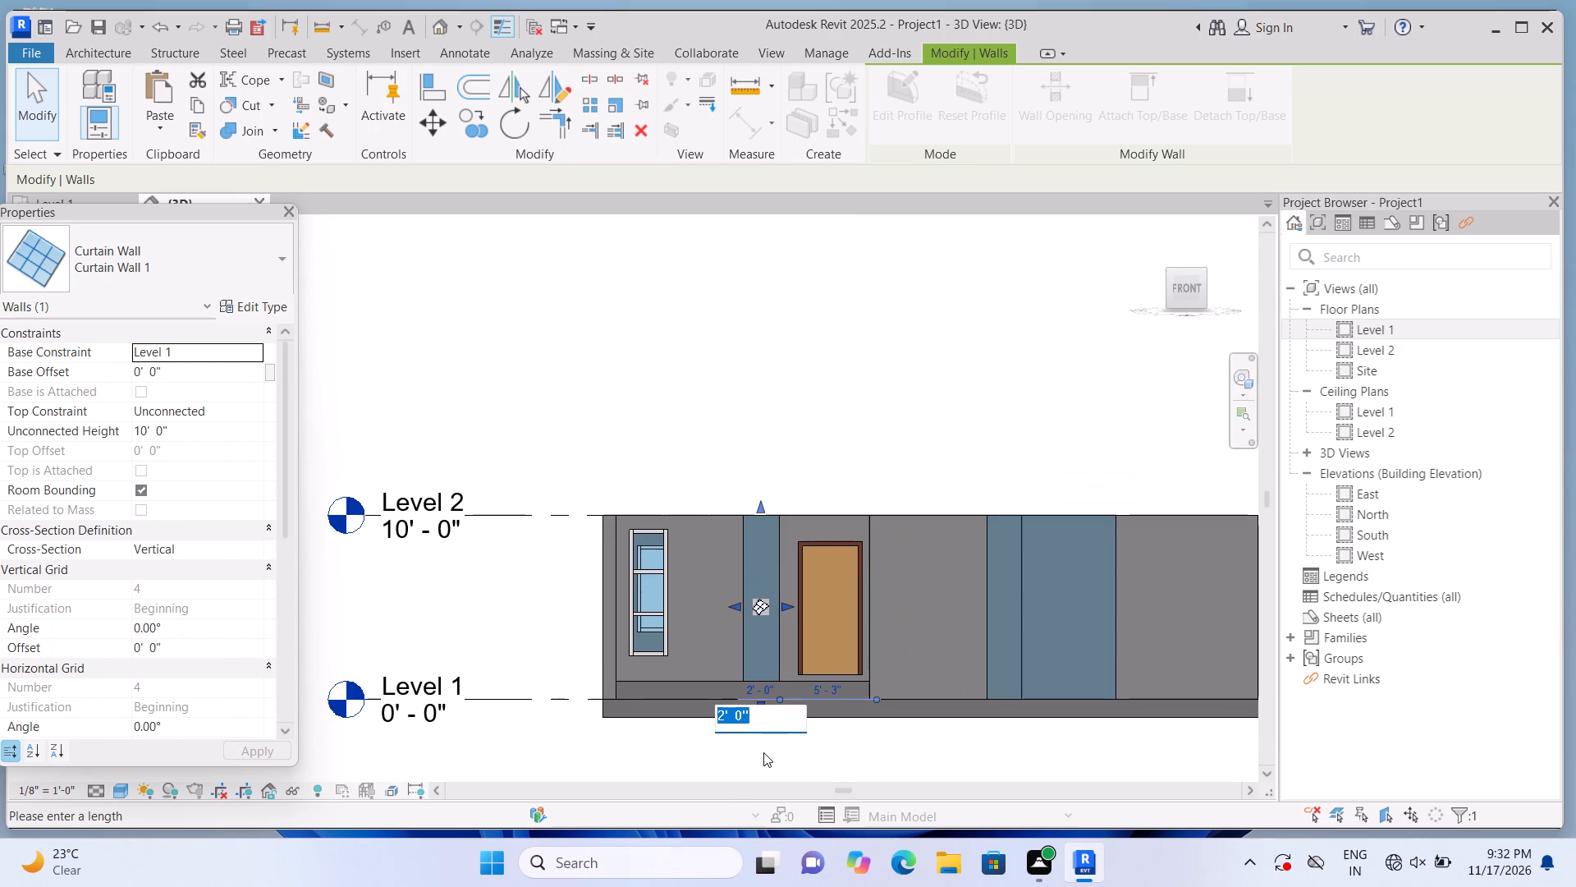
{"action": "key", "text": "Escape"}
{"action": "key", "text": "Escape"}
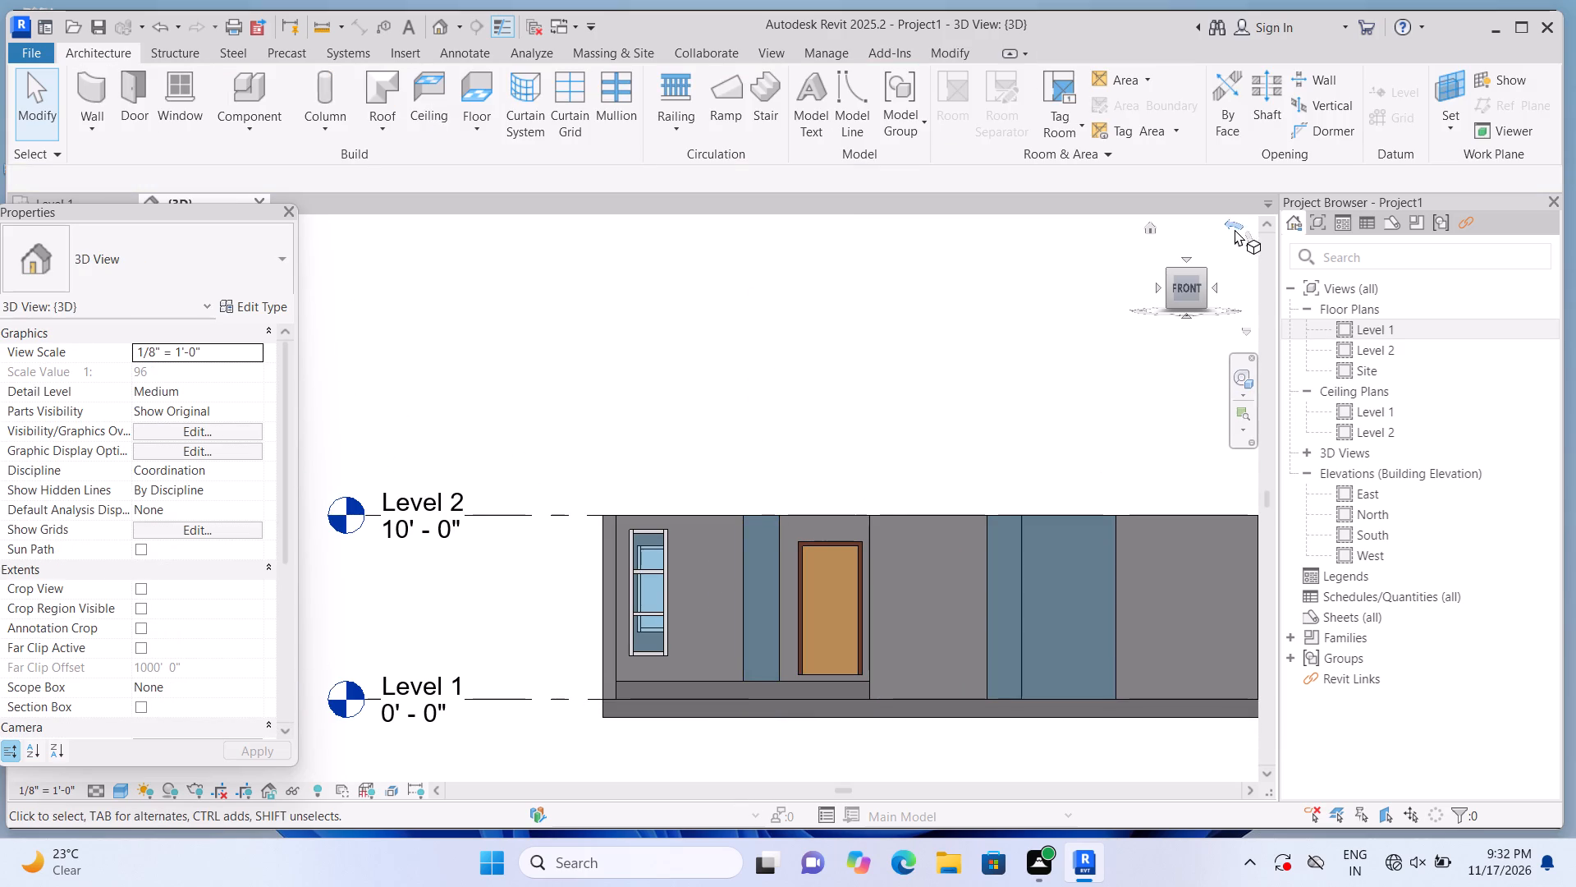
Raise the base of the full-height curtain wall beside the porch door to an offset of about 2' 3".
{"action": "left_click", "coordinate": [1151, 224]}
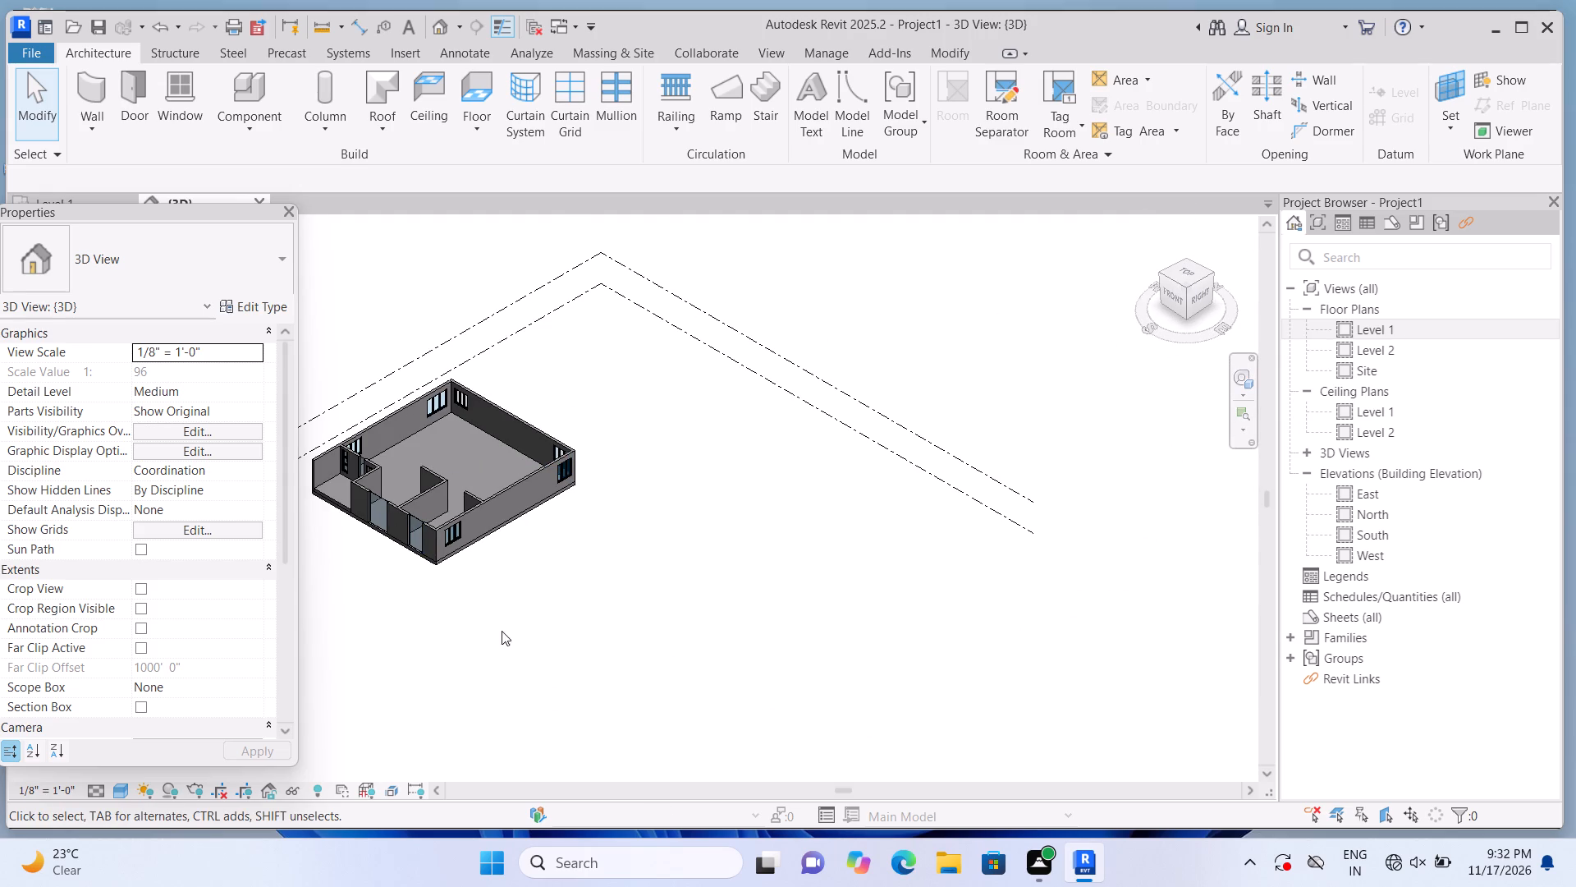
{"action": "scroll", "coordinate": [502, 631], "scroll_direction": "up", "scroll_amount": 1}
{"action": "scroll", "coordinate": [317, 532], "scroll_direction": "up", "scroll_amount": 1}
{"action": "middle_click_drag", "start_coordinate": [355, 587], "coordinate": [490, 589], "text": "shift"}
{"action": "scroll", "coordinate": [483, 586], "scroll_direction": "up", "scroll_amount": 1, "text": "shift"}
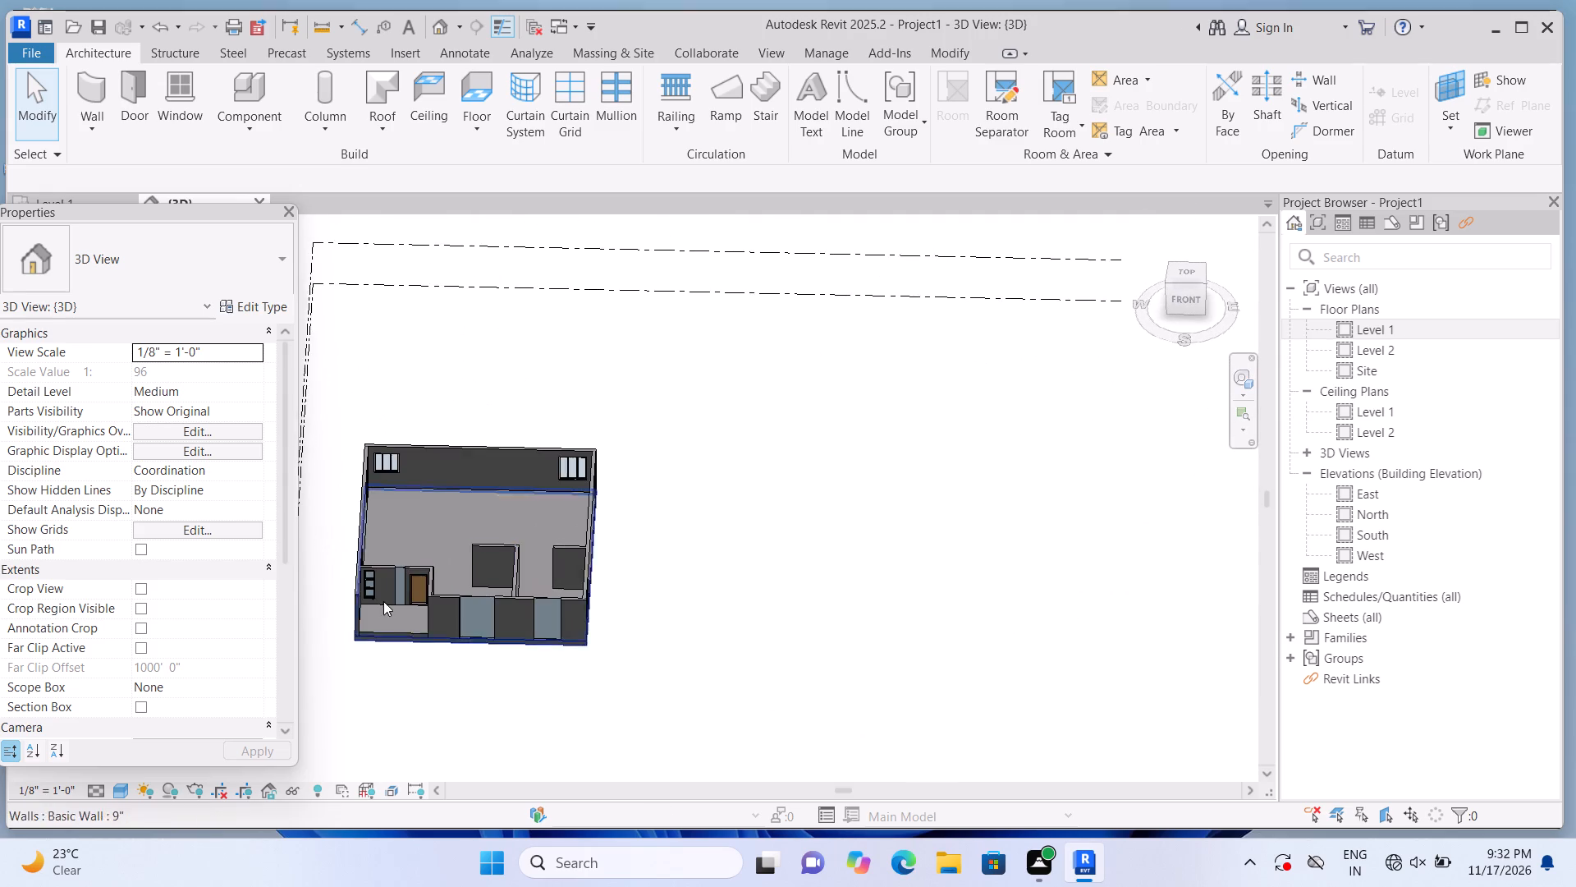
{"action": "scroll", "coordinate": [355, 601], "scroll_direction": "up", "scroll_amount": 8}
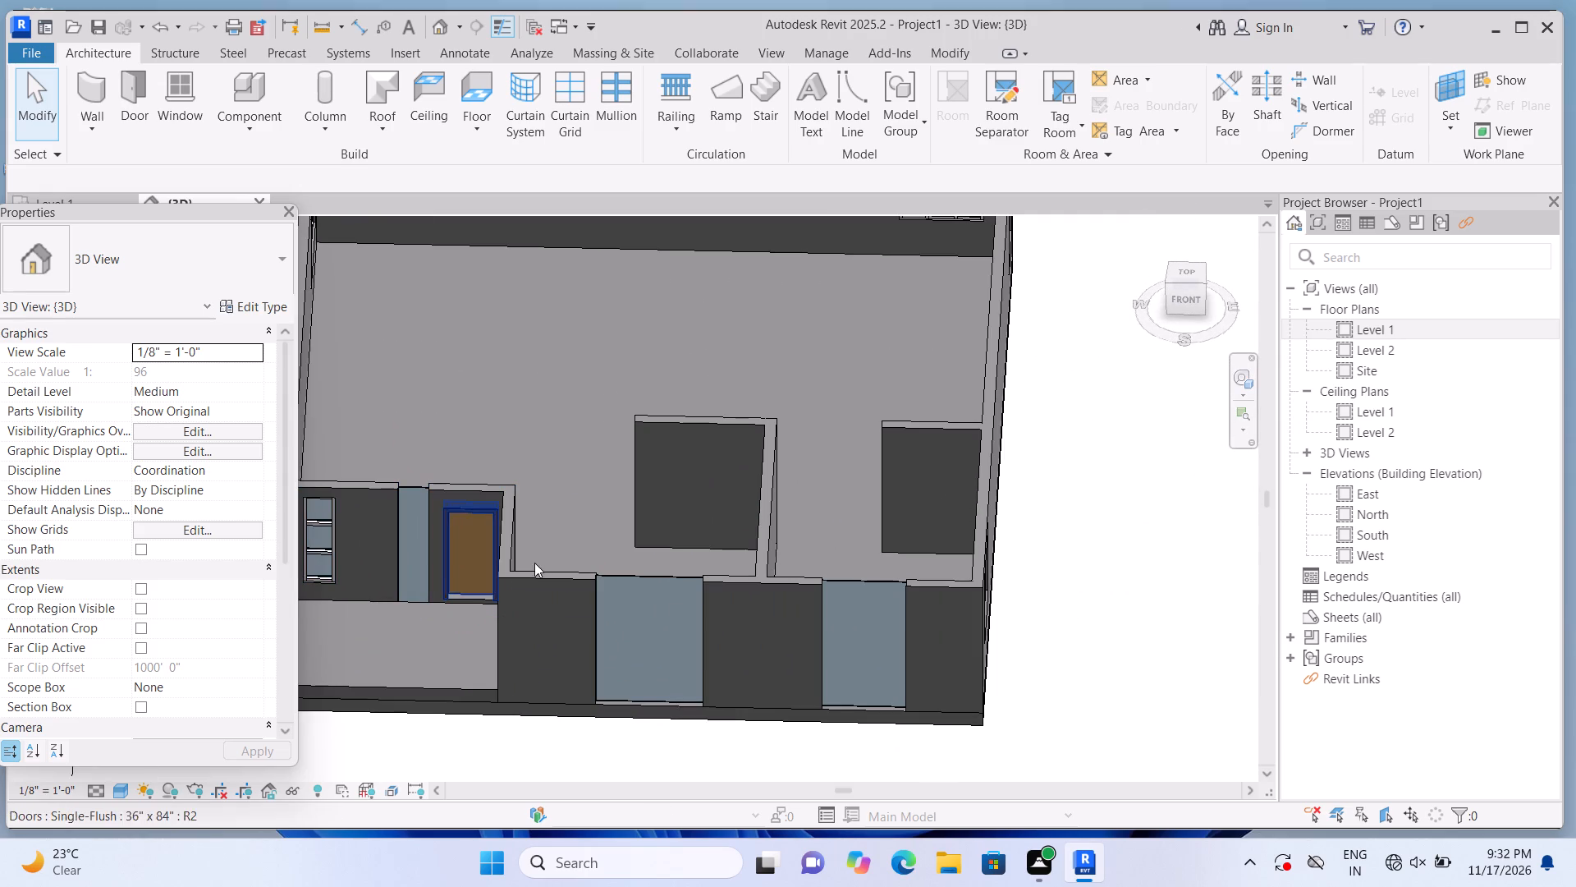
{"action": "scroll", "coordinate": [693, 535], "scroll_direction": "down", "scroll_amount": 3}
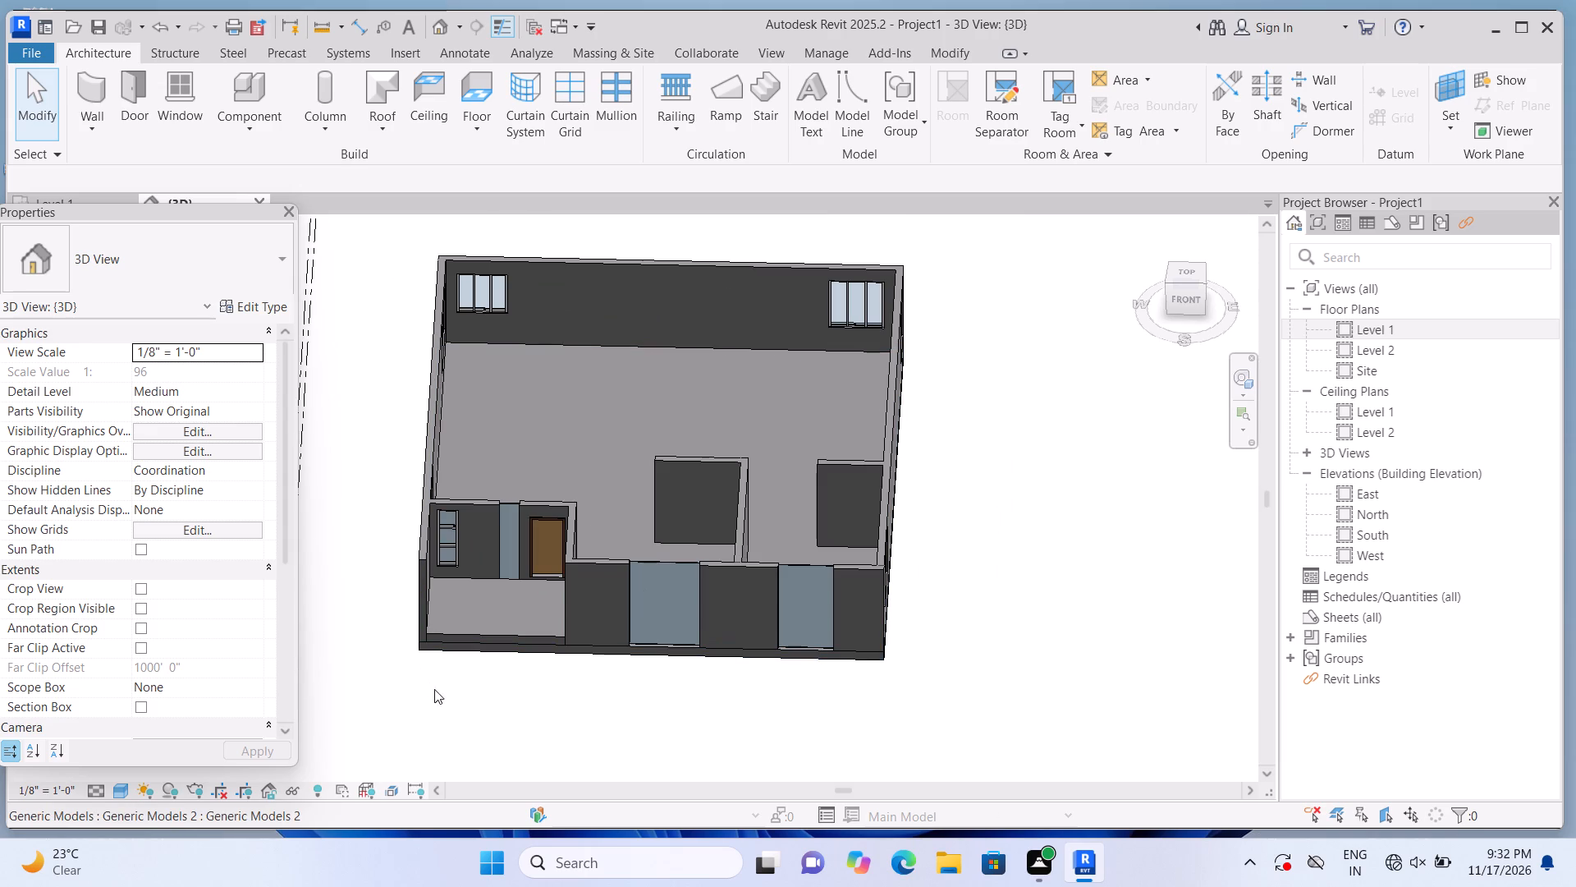
{"action": "scroll", "coordinate": [428, 637], "scroll_direction": "up", "scroll_amount": 5}
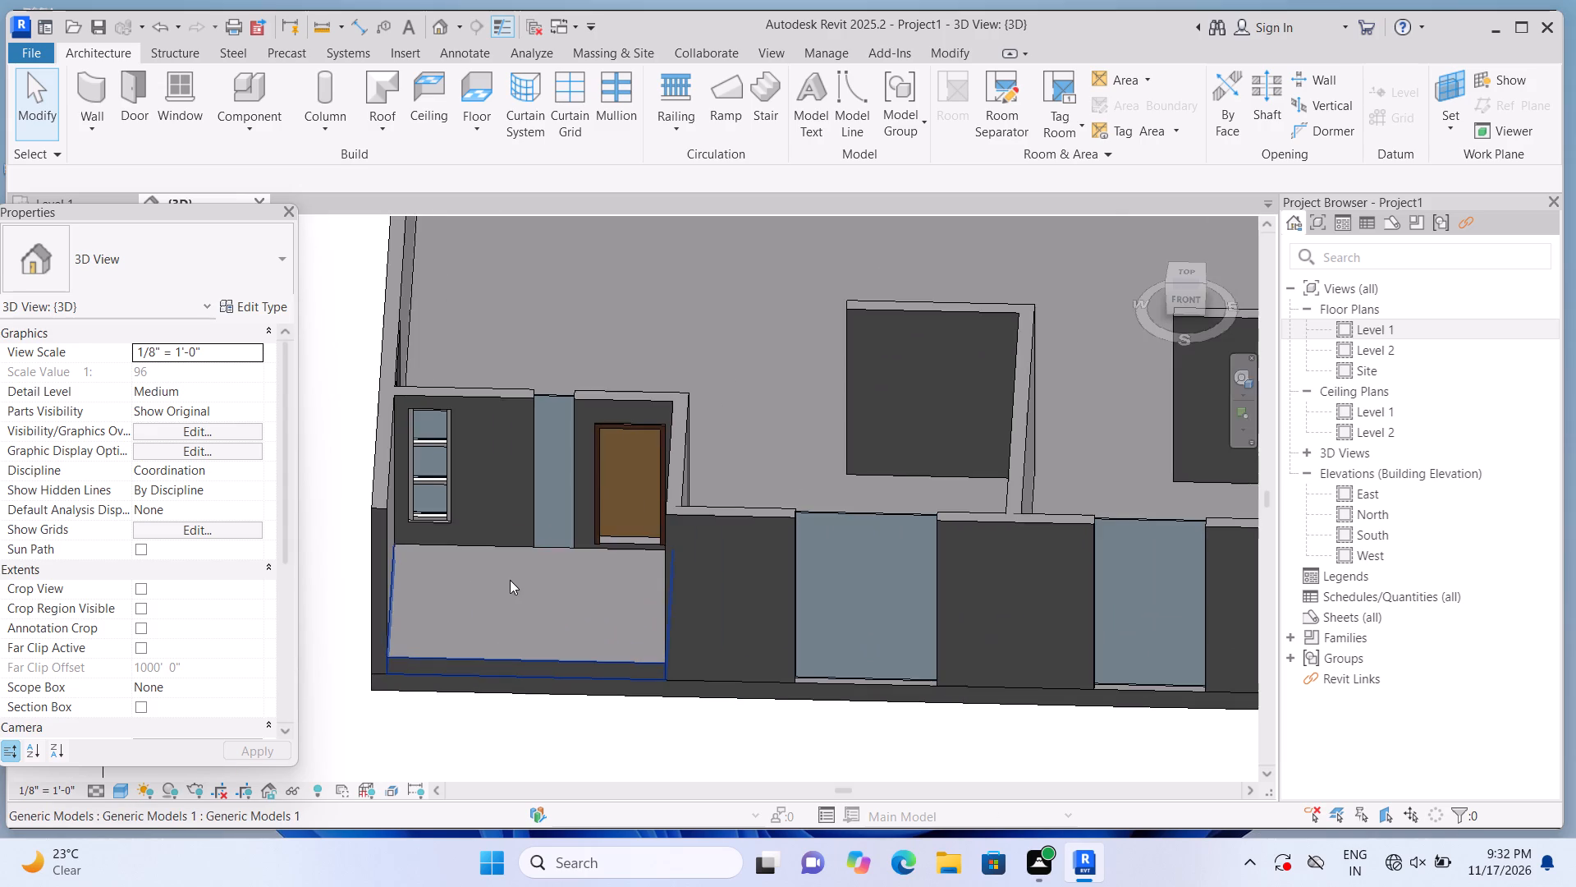
{"action": "scroll", "coordinate": [524, 512], "scroll_direction": "up", "scroll_amount": 3}
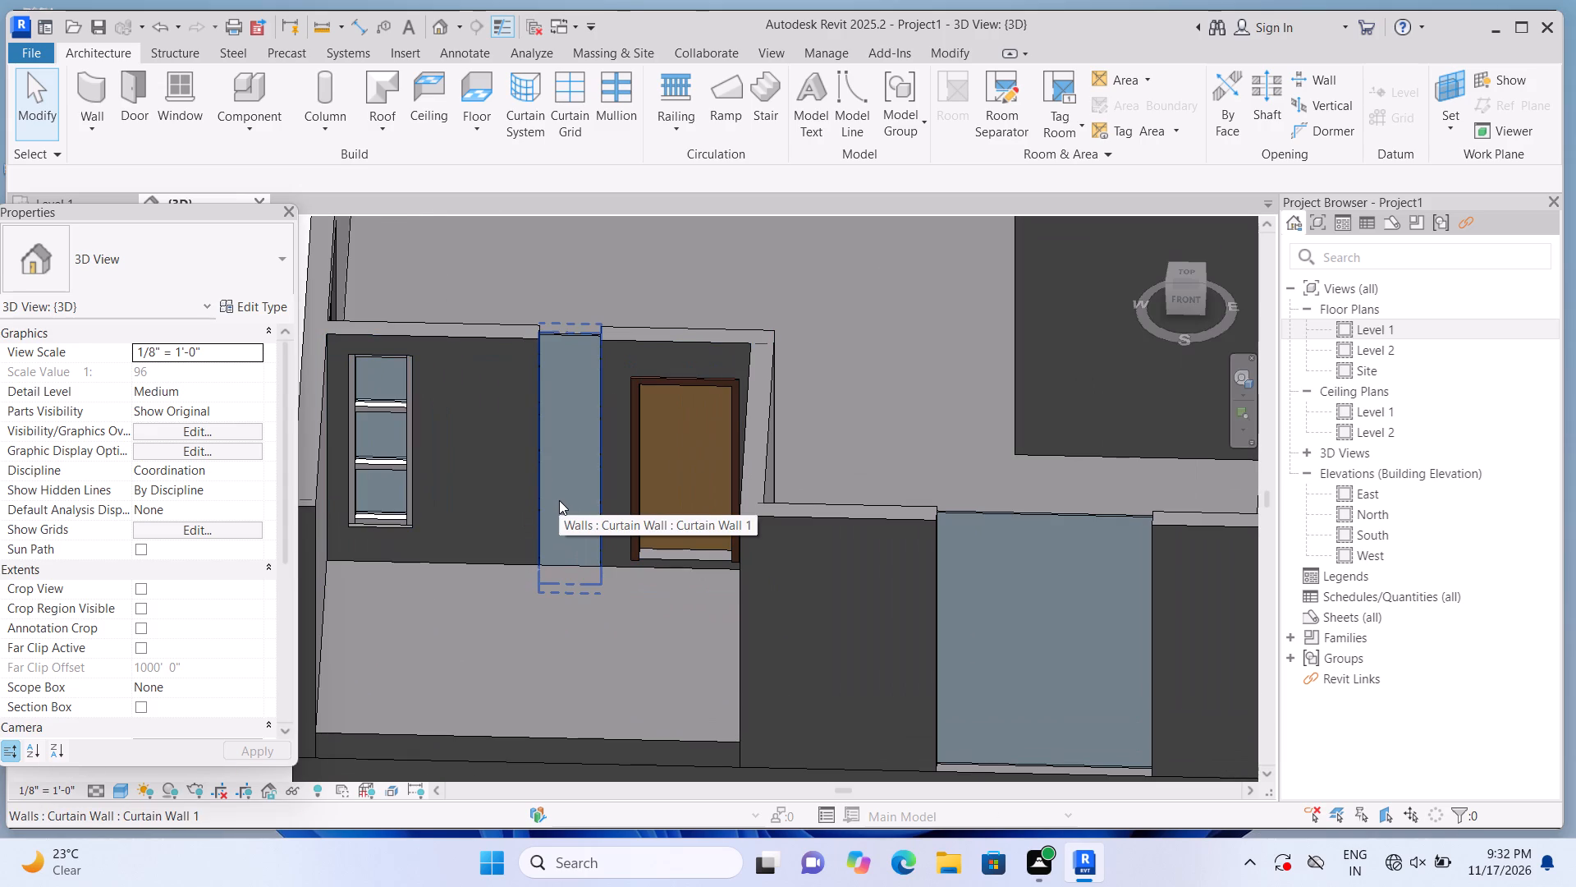
{"action": "scroll", "coordinate": [559, 500], "scroll_direction": "up", "scroll_amount": 1}
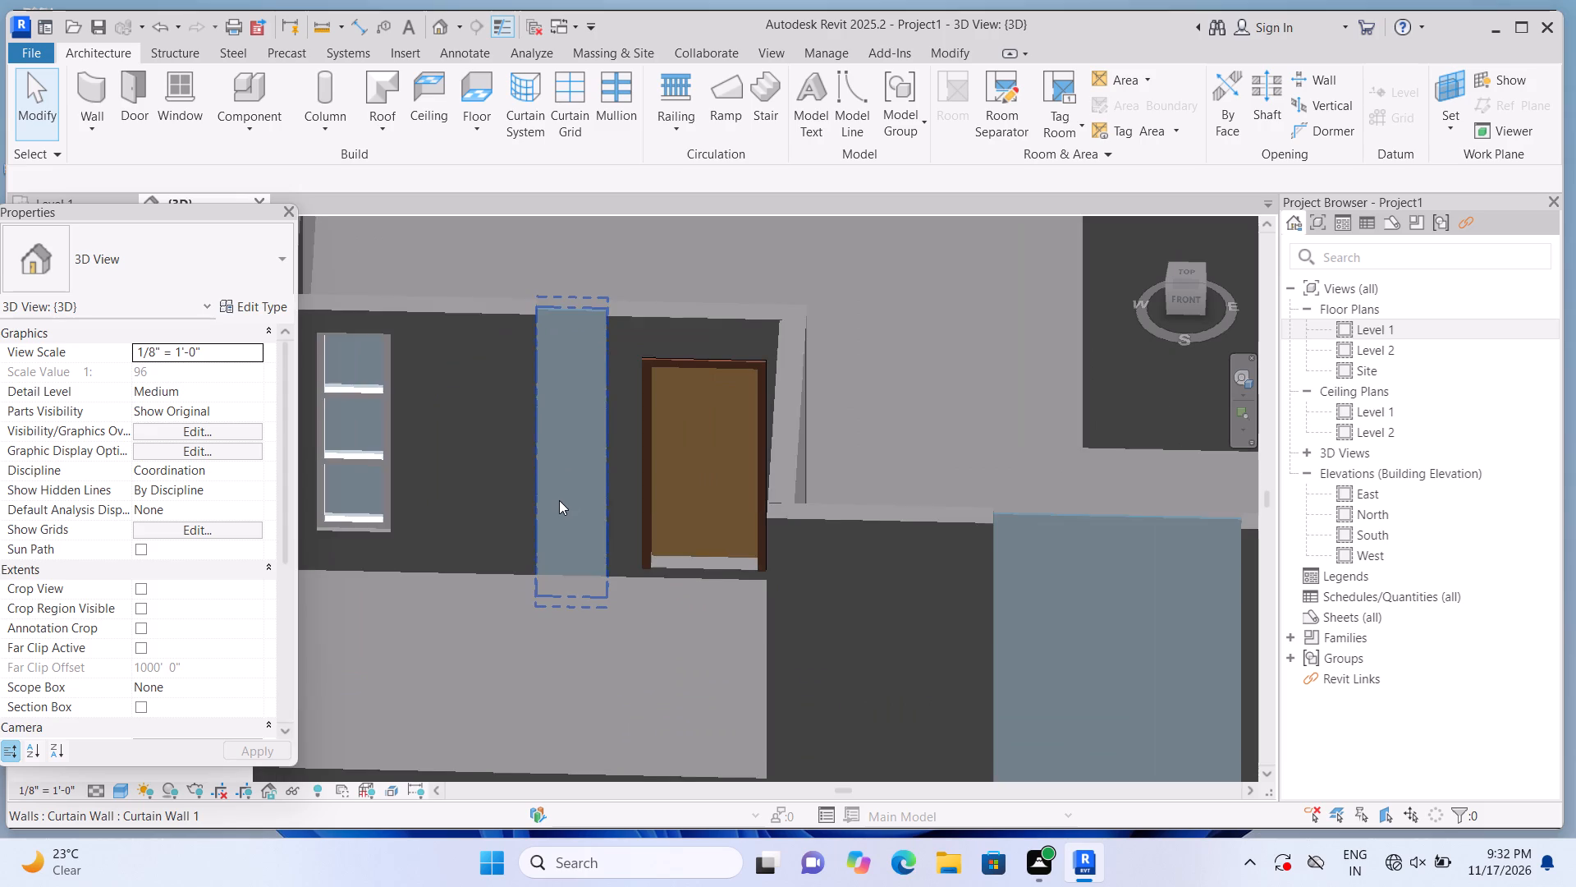
{"action": "left_click", "coordinate": [559, 500]}
{"action": "scroll", "coordinate": [569, 485], "scroll_direction": "up", "scroll_amount": 1}
{"action": "scroll", "coordinate": [584, 574], "scroll_direction": "up", "scroll_amount": 1}
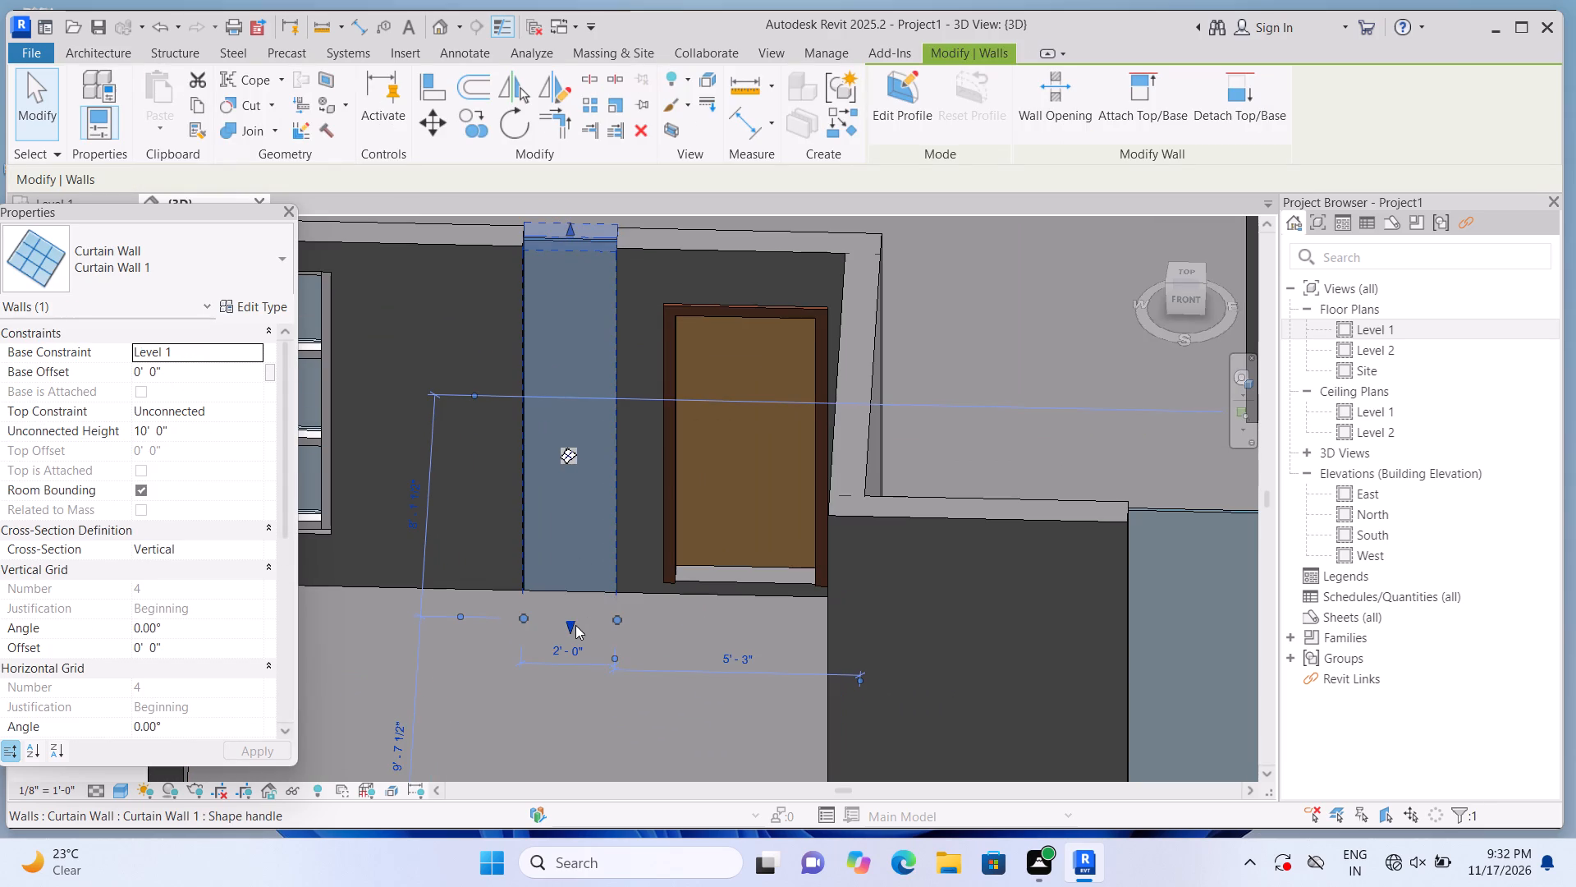
{"action": "left_click_drag", "start_coordinate": [573, 620], "coordinate": [588, 535]}
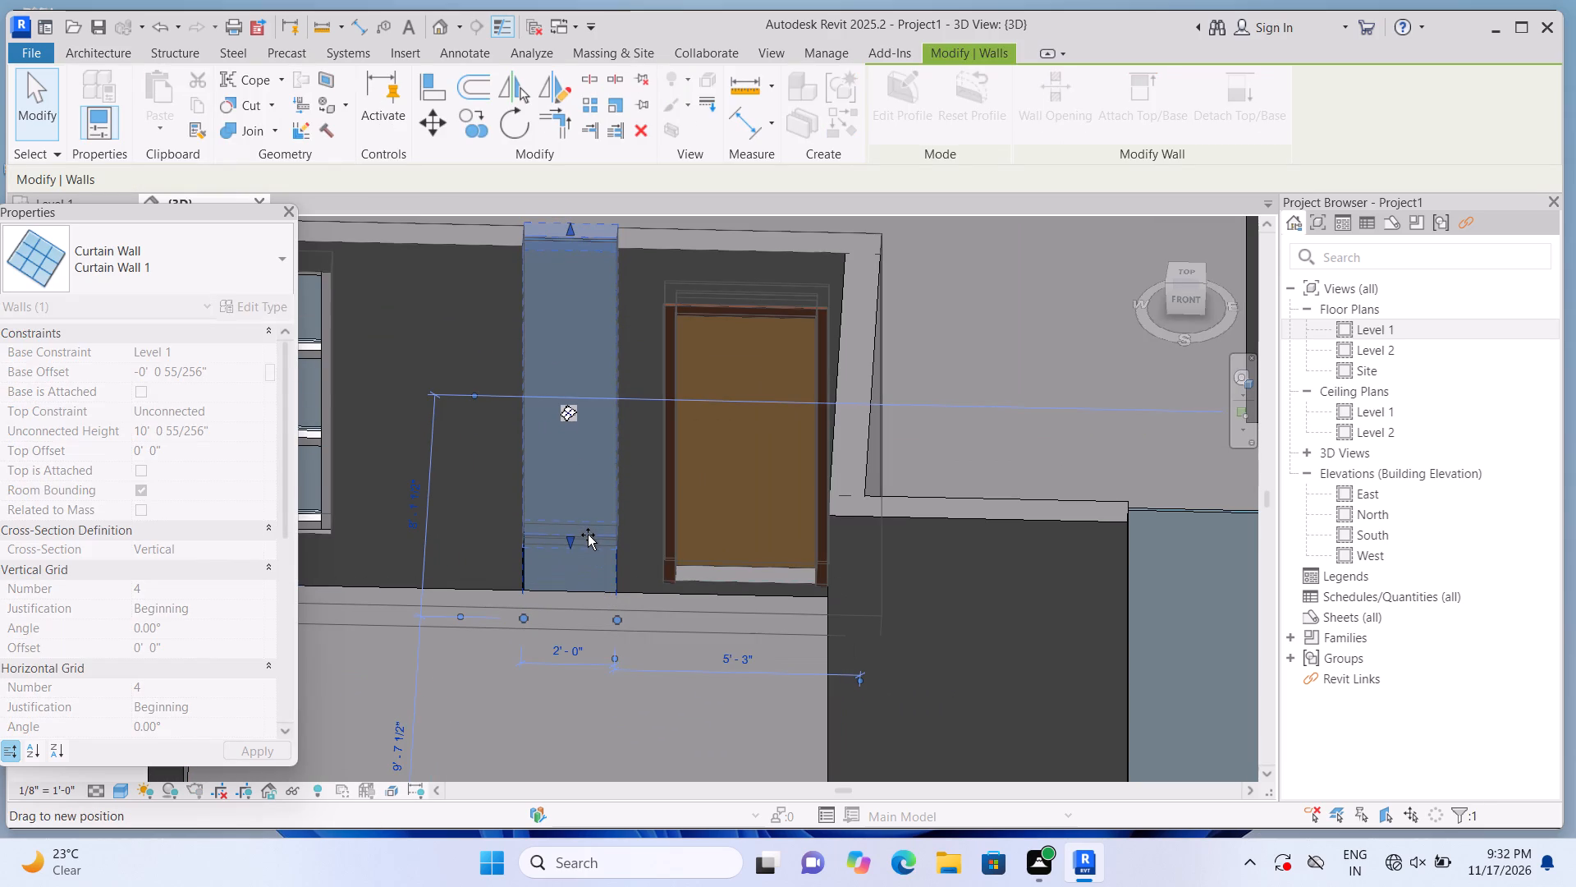
{"action": "left_click_drag", "start_coordinate": [588, 535], "coordinate": [585, 534]}
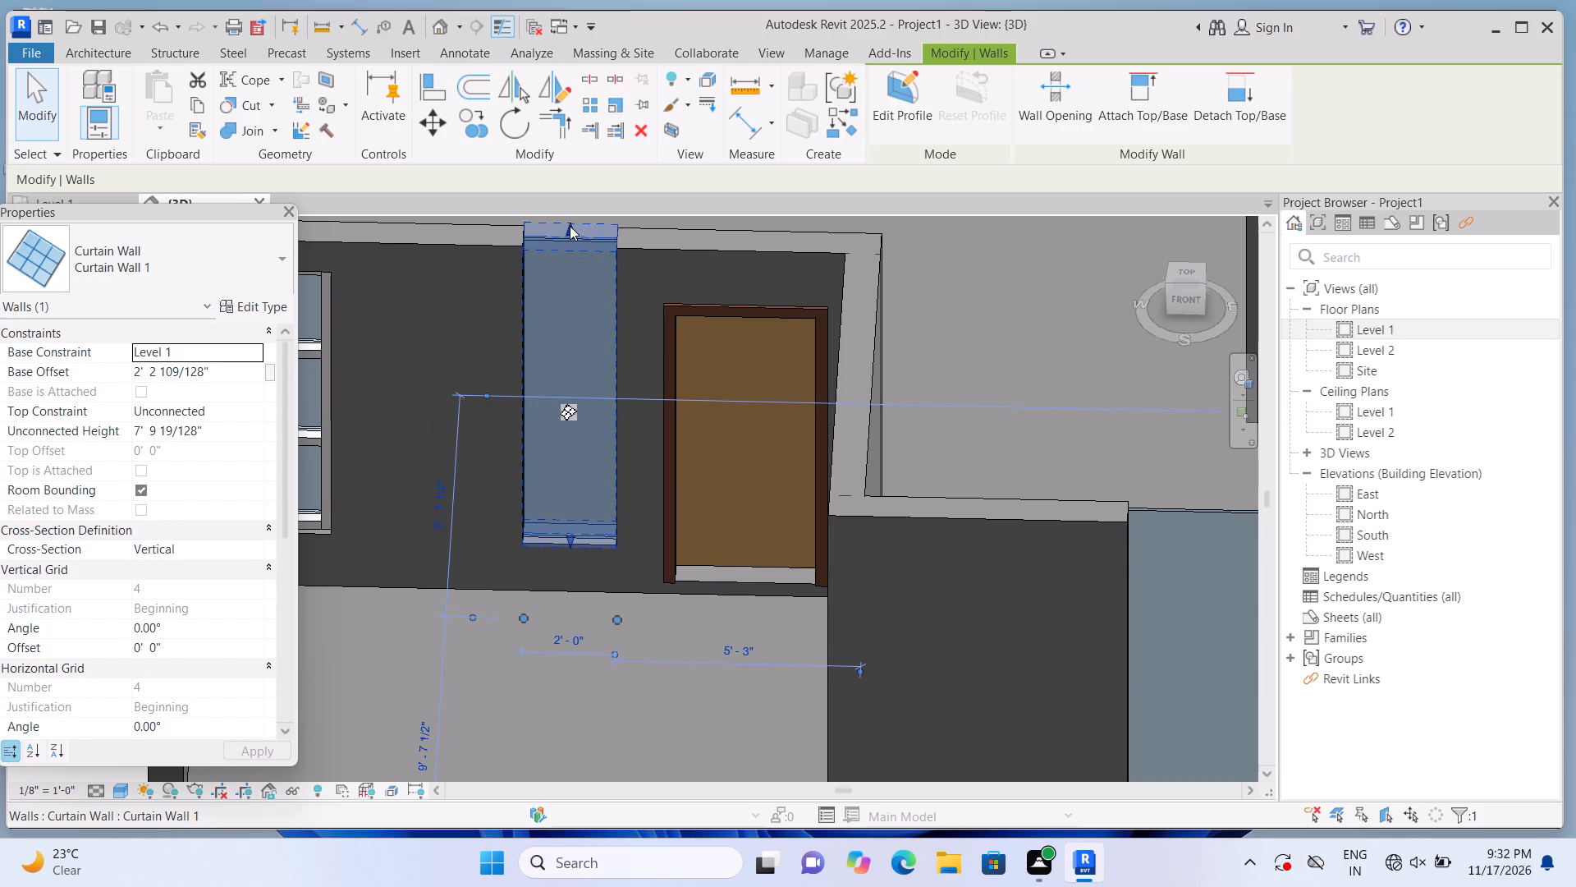
Lower the top of the curtain wall beside the porch door, making the window about 7' 1" high.
{"action": "left_click_drag", "start_coordinate": [570, 226], "coordinate": [587, 263]}
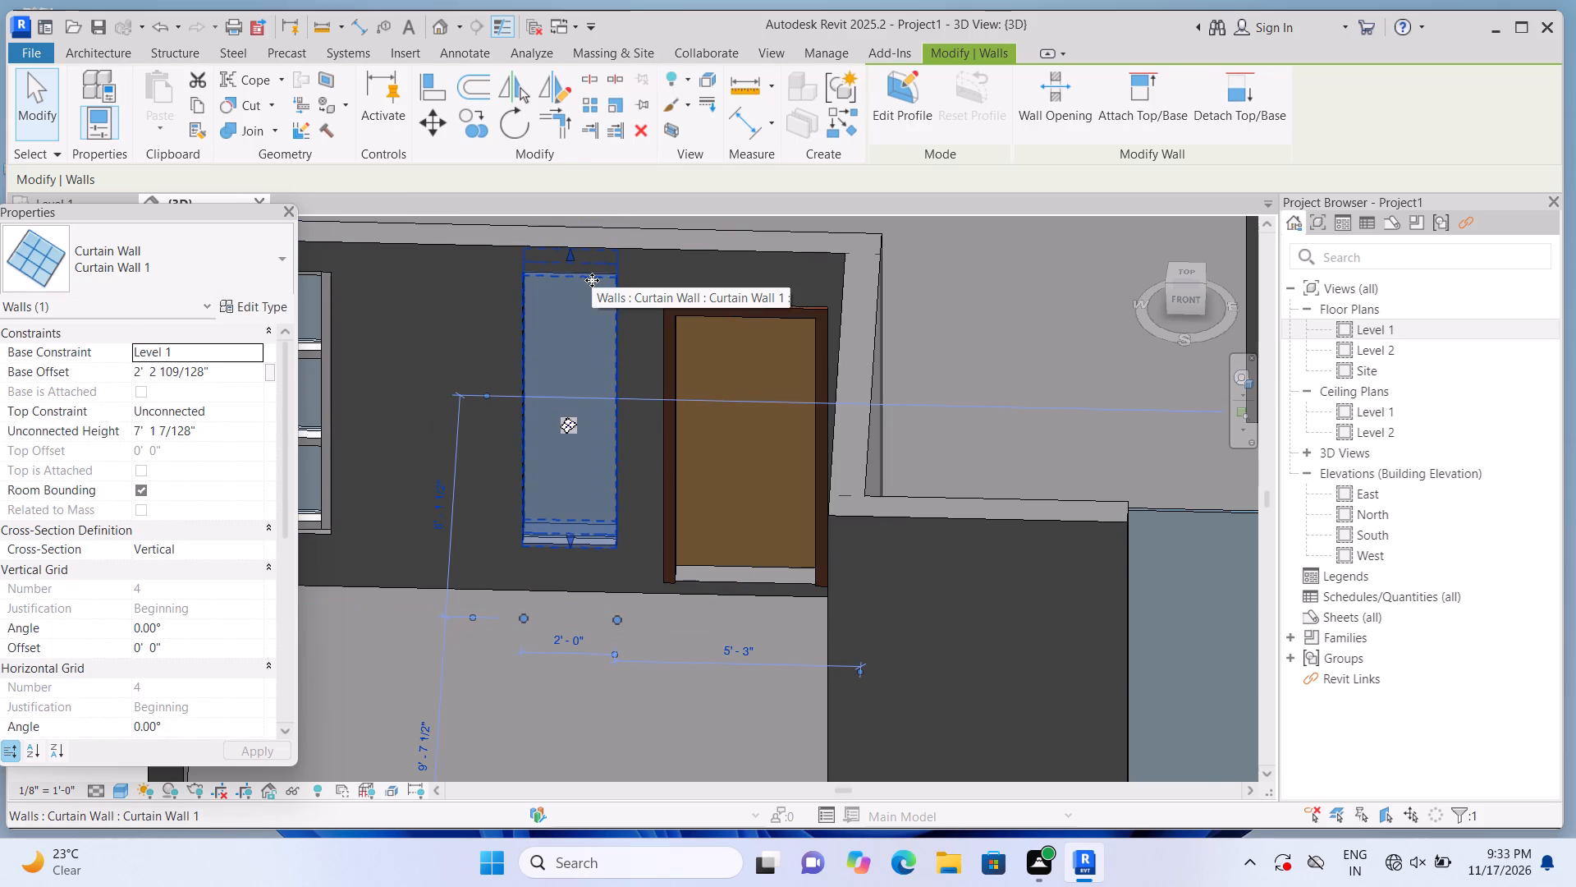
{"action": "scroll", "coordinate": [579, 274], "scroll_direction": "up", "scroll_amount": 1}
{"action": "scroll", "coordinate": [579, 275], "scroll_direction": "down", "scroll_amount": 5}
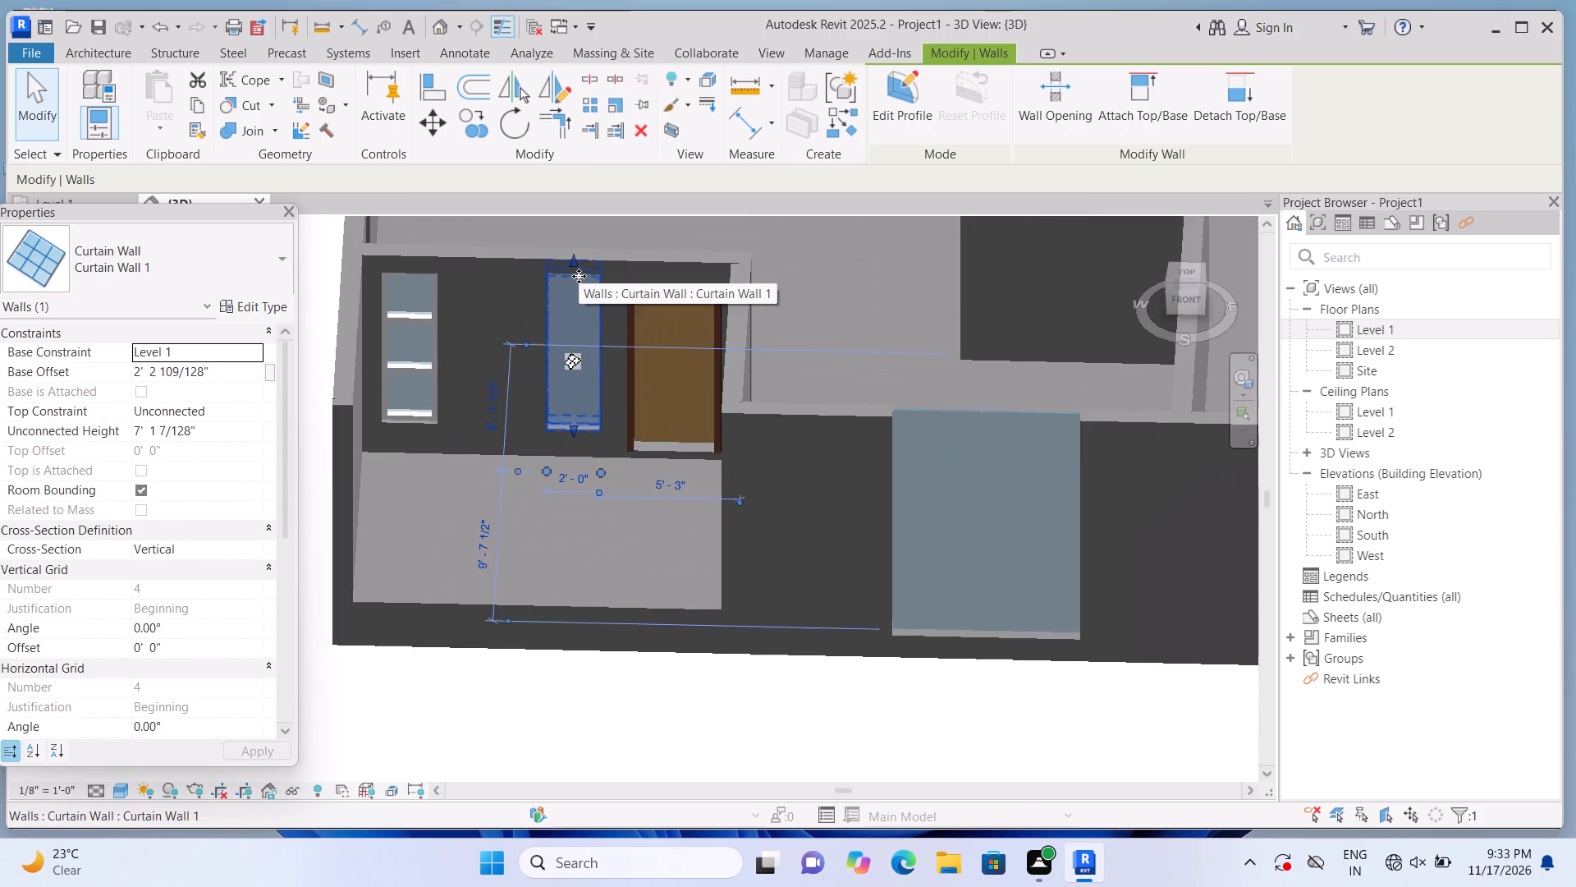
{"action": "scroll", "coordinate": [579, 276], "scroll_direction": "up", "scroll_amount": 1}
{"action": "key", "text": "Escape"}
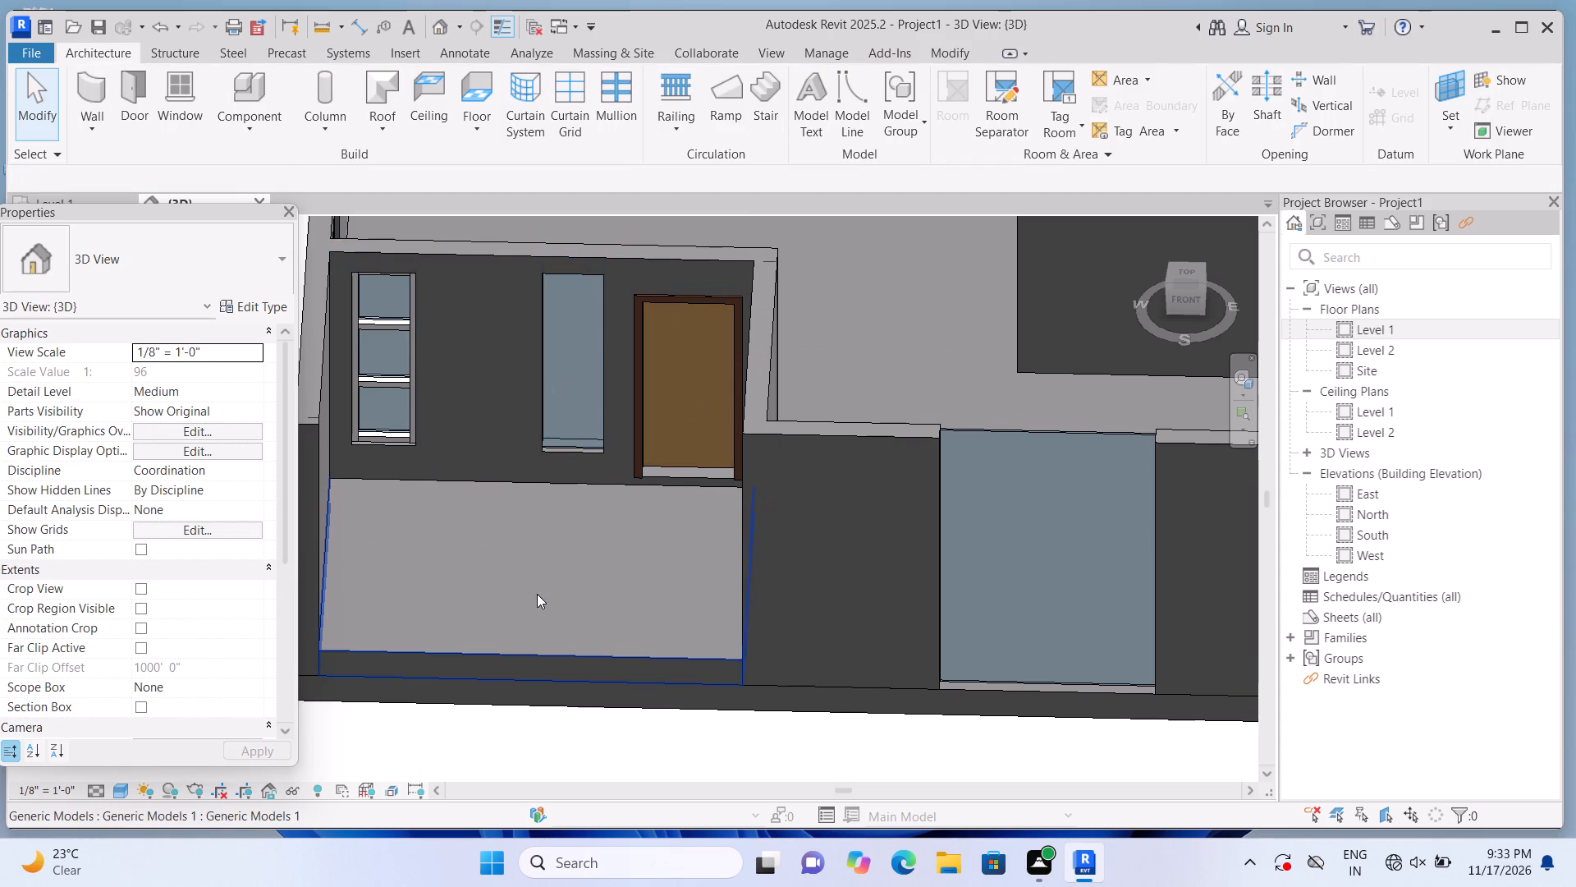
{"action": "key", "text": "Escape"}
{"action": "left_click", "coordinate": [546, 384]}
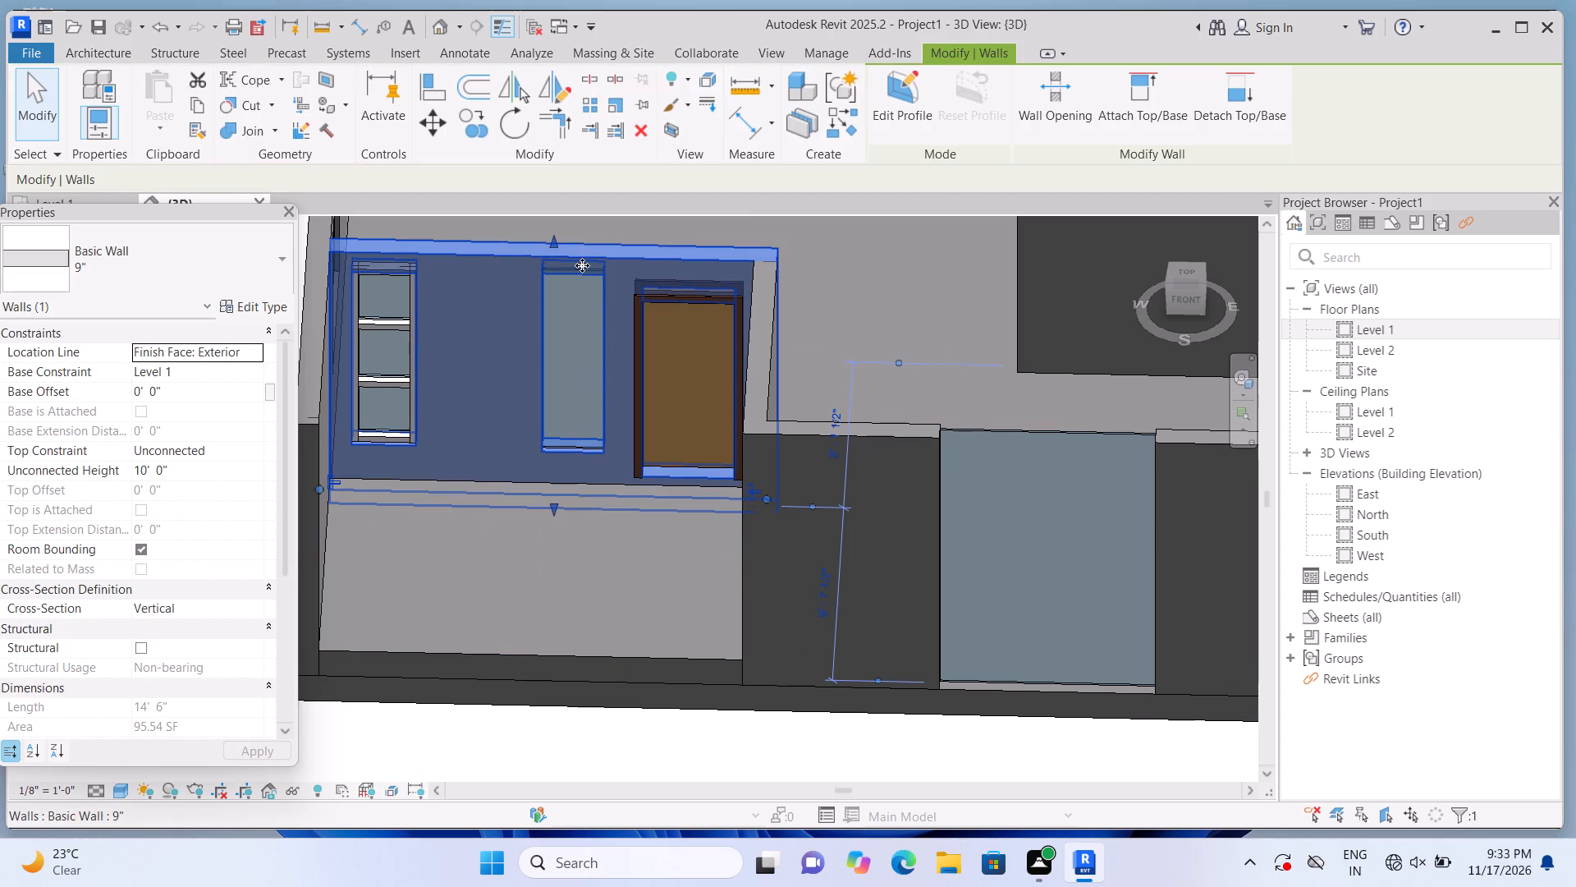
{"action": "key", "text": "Escape"}
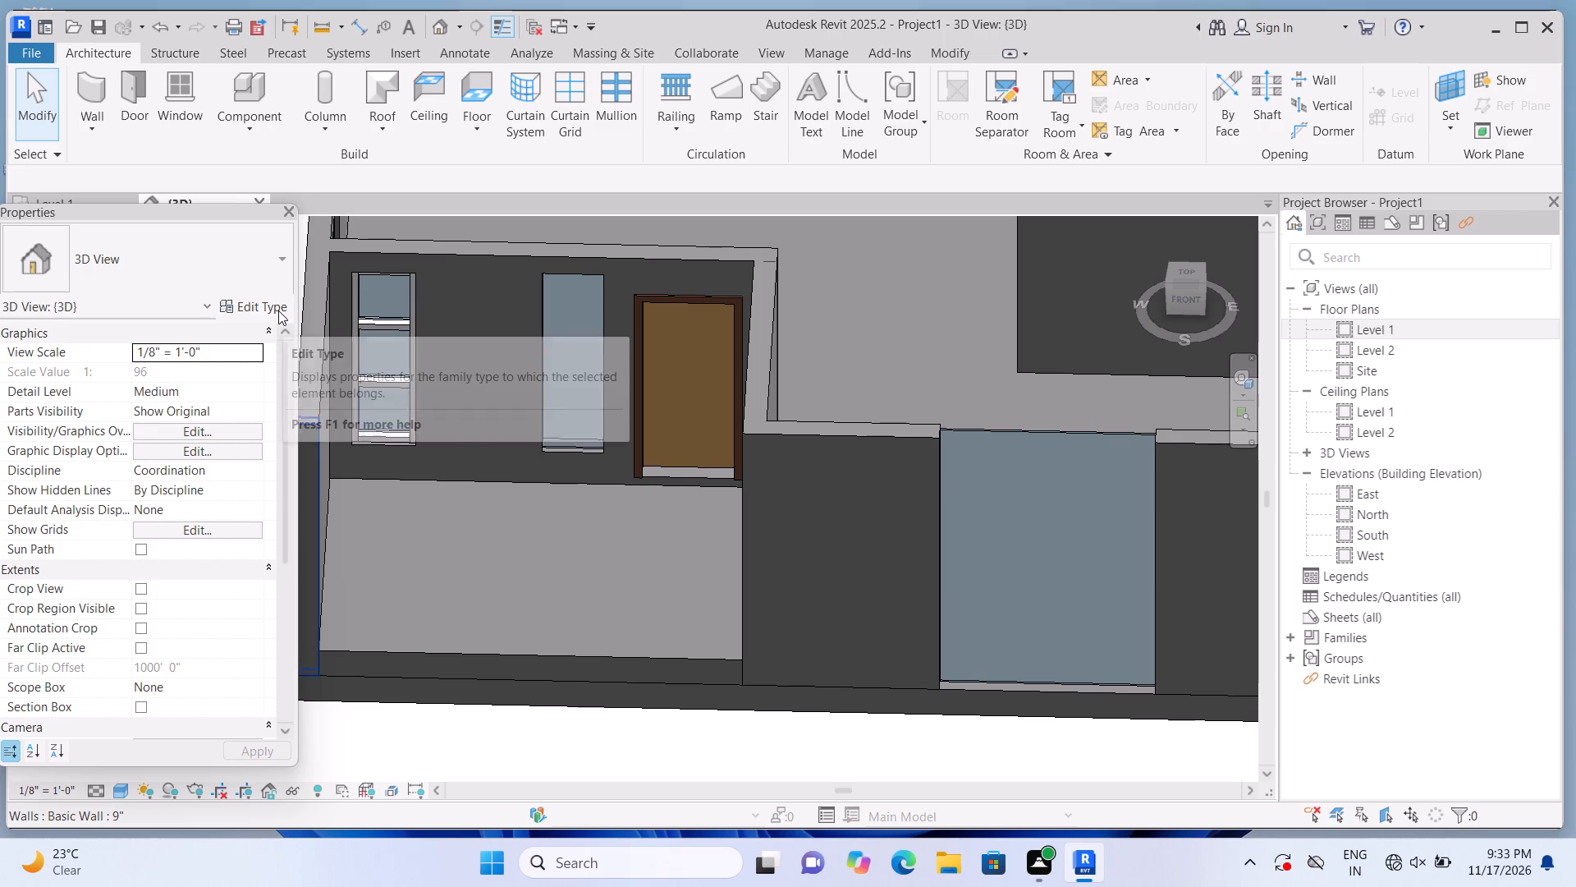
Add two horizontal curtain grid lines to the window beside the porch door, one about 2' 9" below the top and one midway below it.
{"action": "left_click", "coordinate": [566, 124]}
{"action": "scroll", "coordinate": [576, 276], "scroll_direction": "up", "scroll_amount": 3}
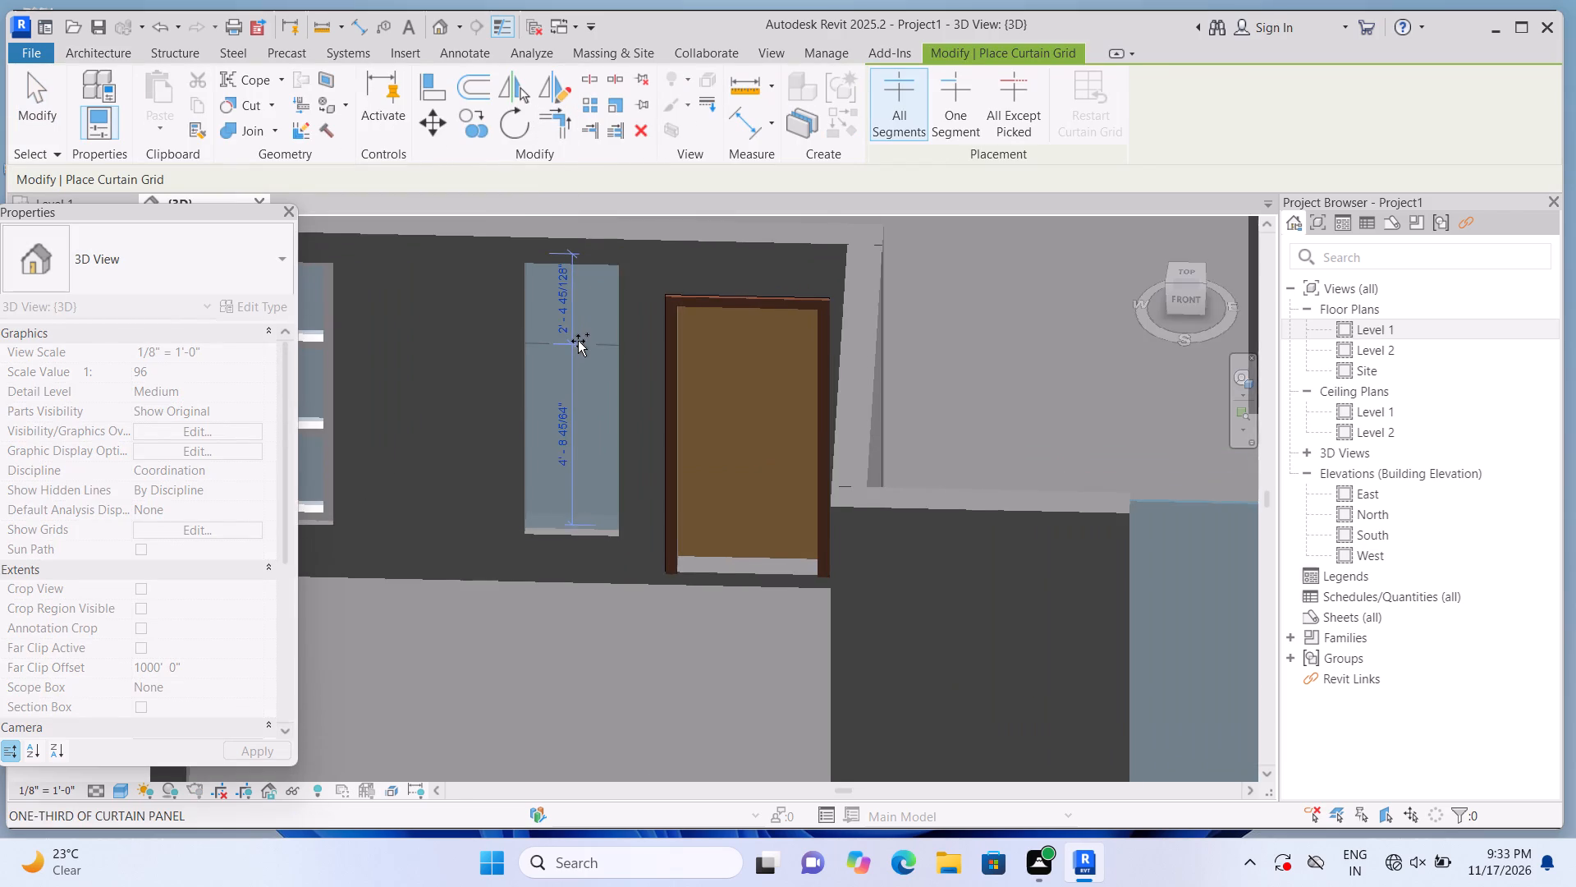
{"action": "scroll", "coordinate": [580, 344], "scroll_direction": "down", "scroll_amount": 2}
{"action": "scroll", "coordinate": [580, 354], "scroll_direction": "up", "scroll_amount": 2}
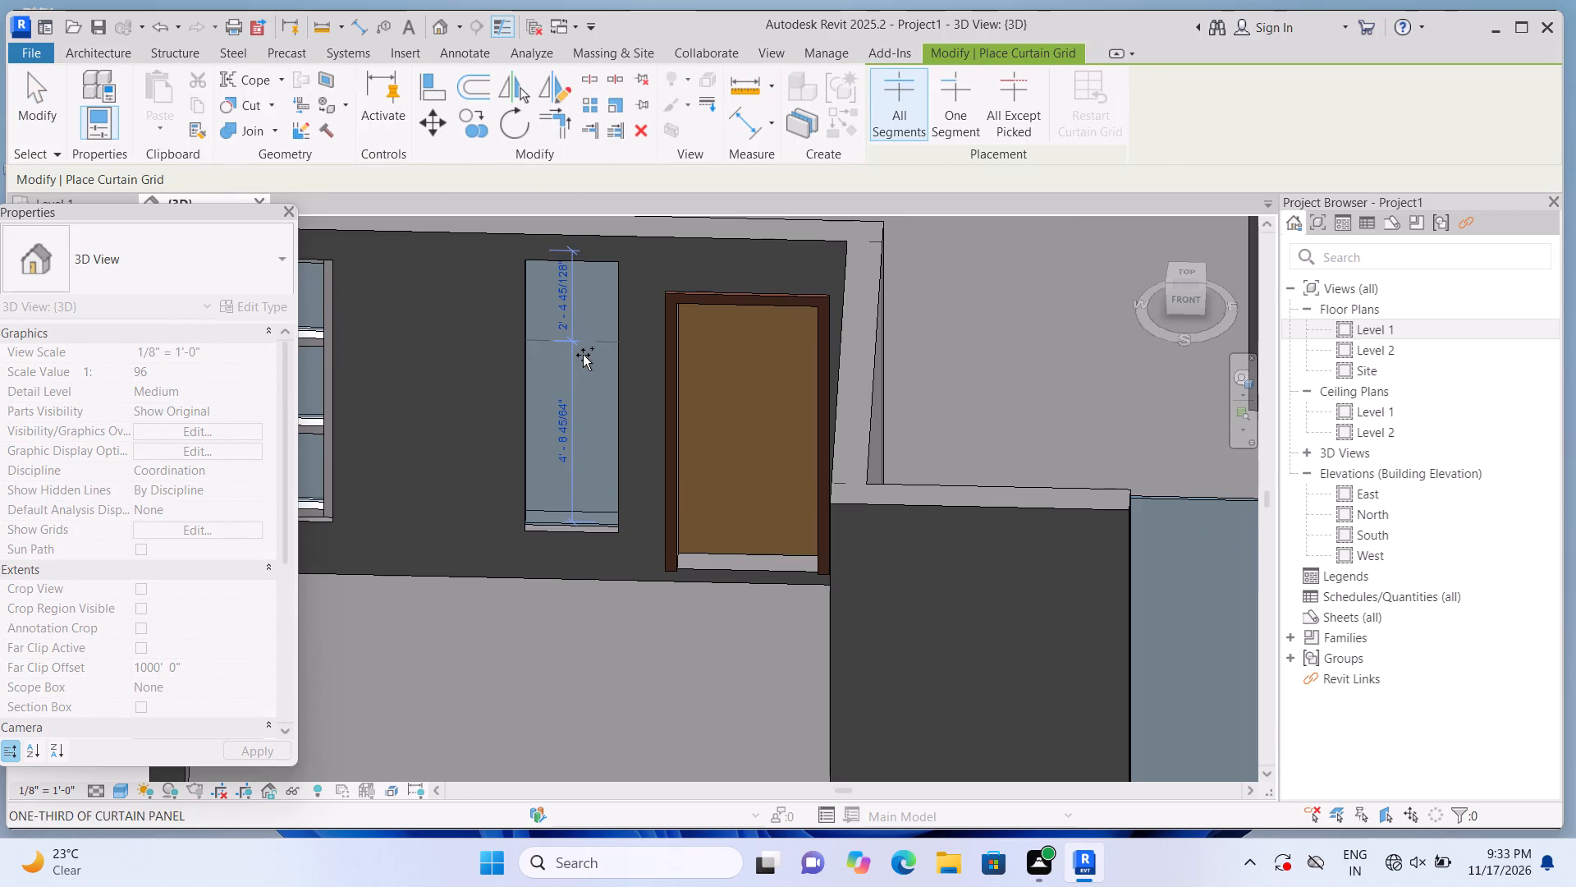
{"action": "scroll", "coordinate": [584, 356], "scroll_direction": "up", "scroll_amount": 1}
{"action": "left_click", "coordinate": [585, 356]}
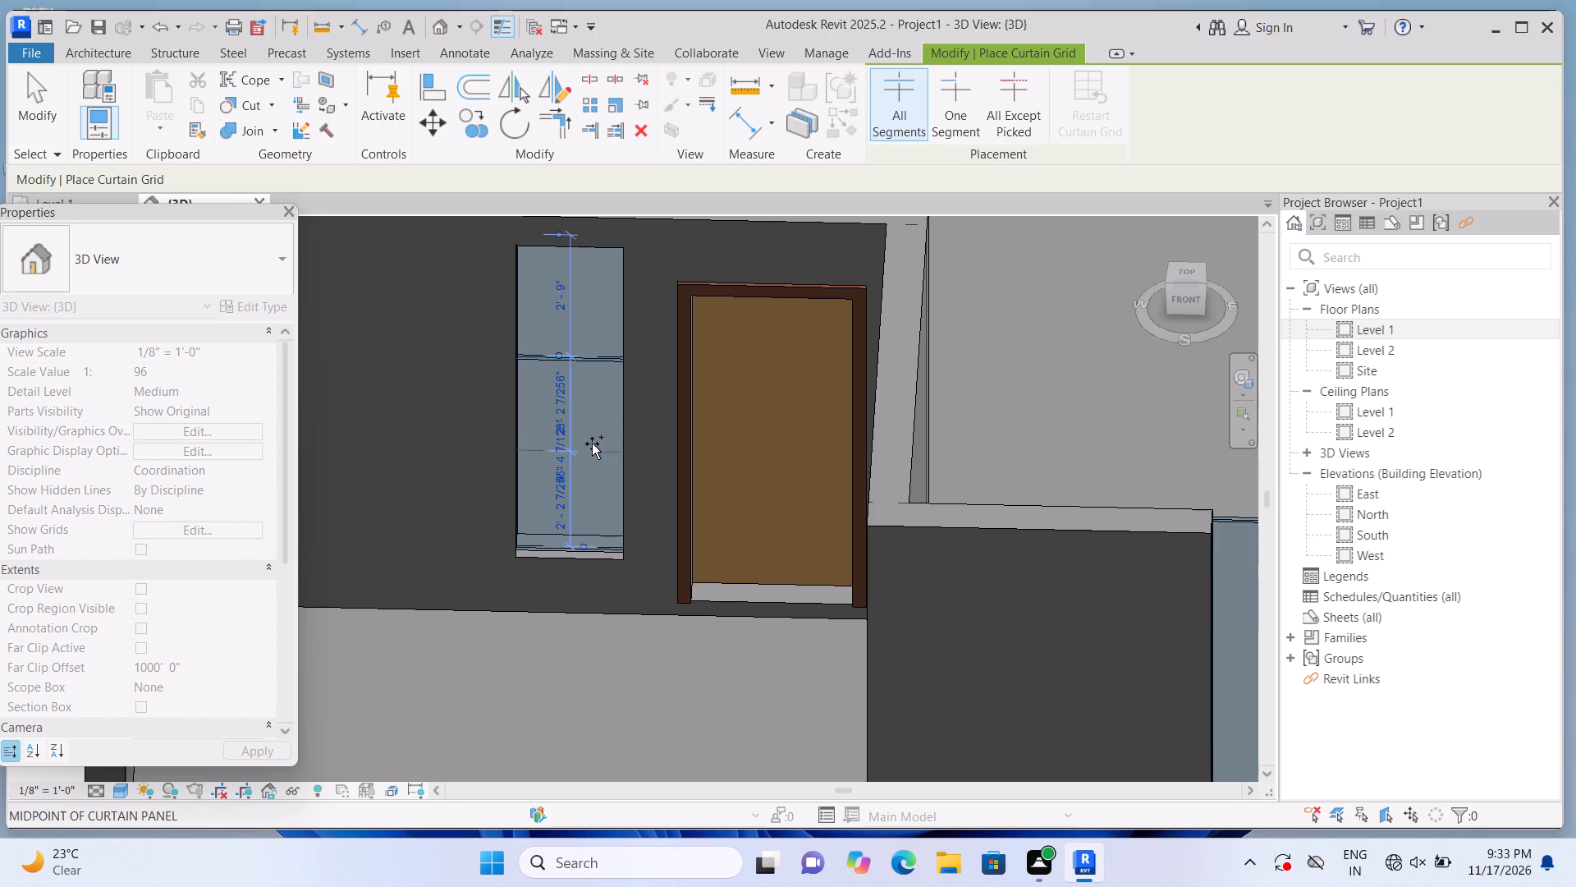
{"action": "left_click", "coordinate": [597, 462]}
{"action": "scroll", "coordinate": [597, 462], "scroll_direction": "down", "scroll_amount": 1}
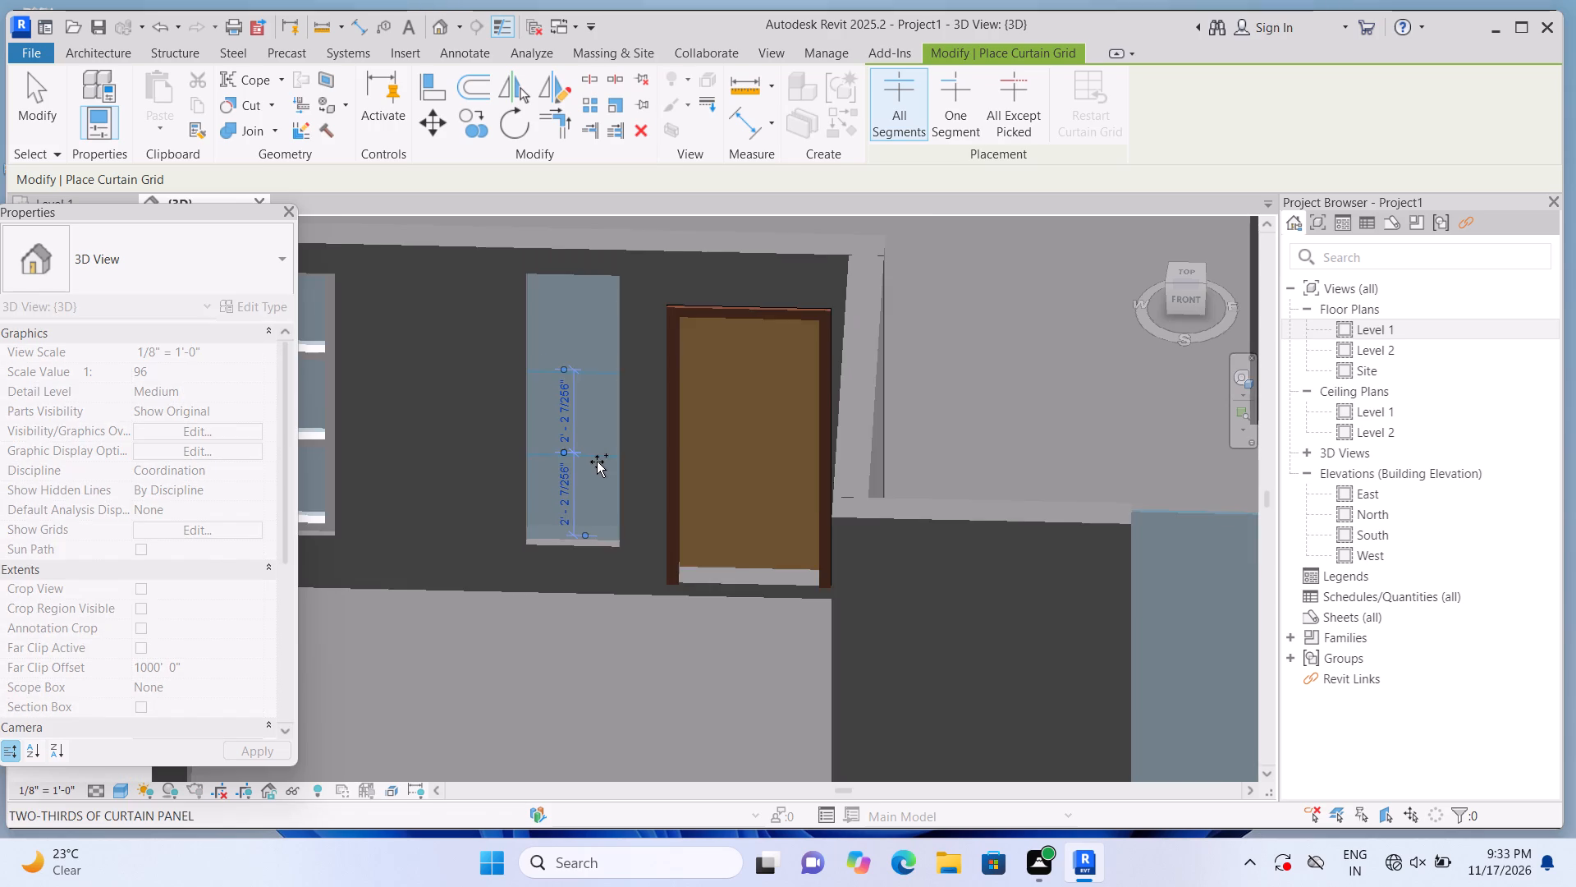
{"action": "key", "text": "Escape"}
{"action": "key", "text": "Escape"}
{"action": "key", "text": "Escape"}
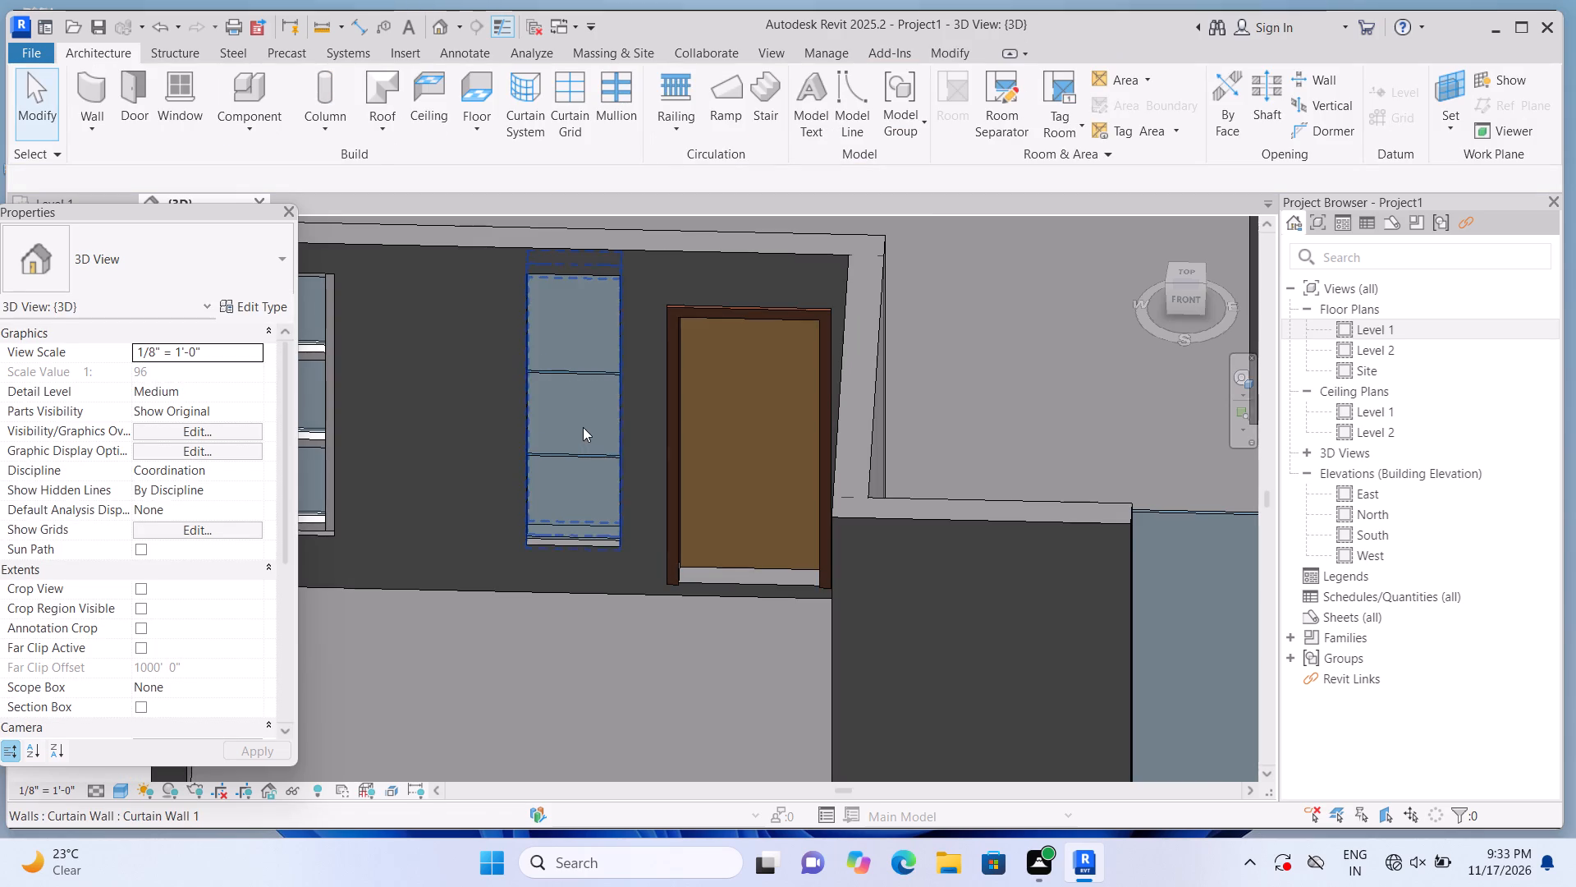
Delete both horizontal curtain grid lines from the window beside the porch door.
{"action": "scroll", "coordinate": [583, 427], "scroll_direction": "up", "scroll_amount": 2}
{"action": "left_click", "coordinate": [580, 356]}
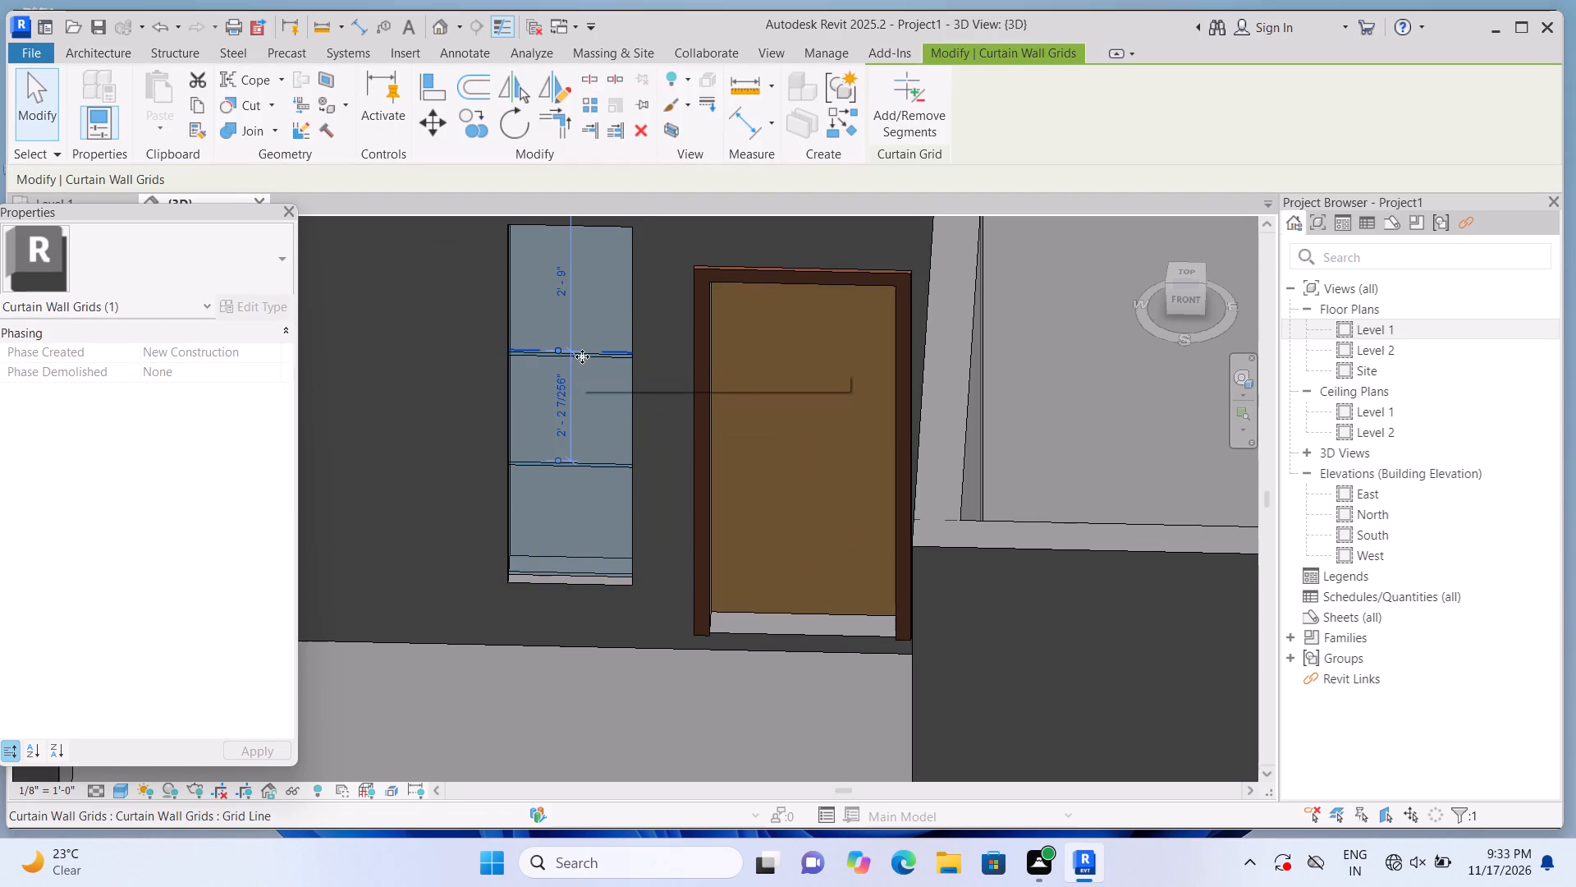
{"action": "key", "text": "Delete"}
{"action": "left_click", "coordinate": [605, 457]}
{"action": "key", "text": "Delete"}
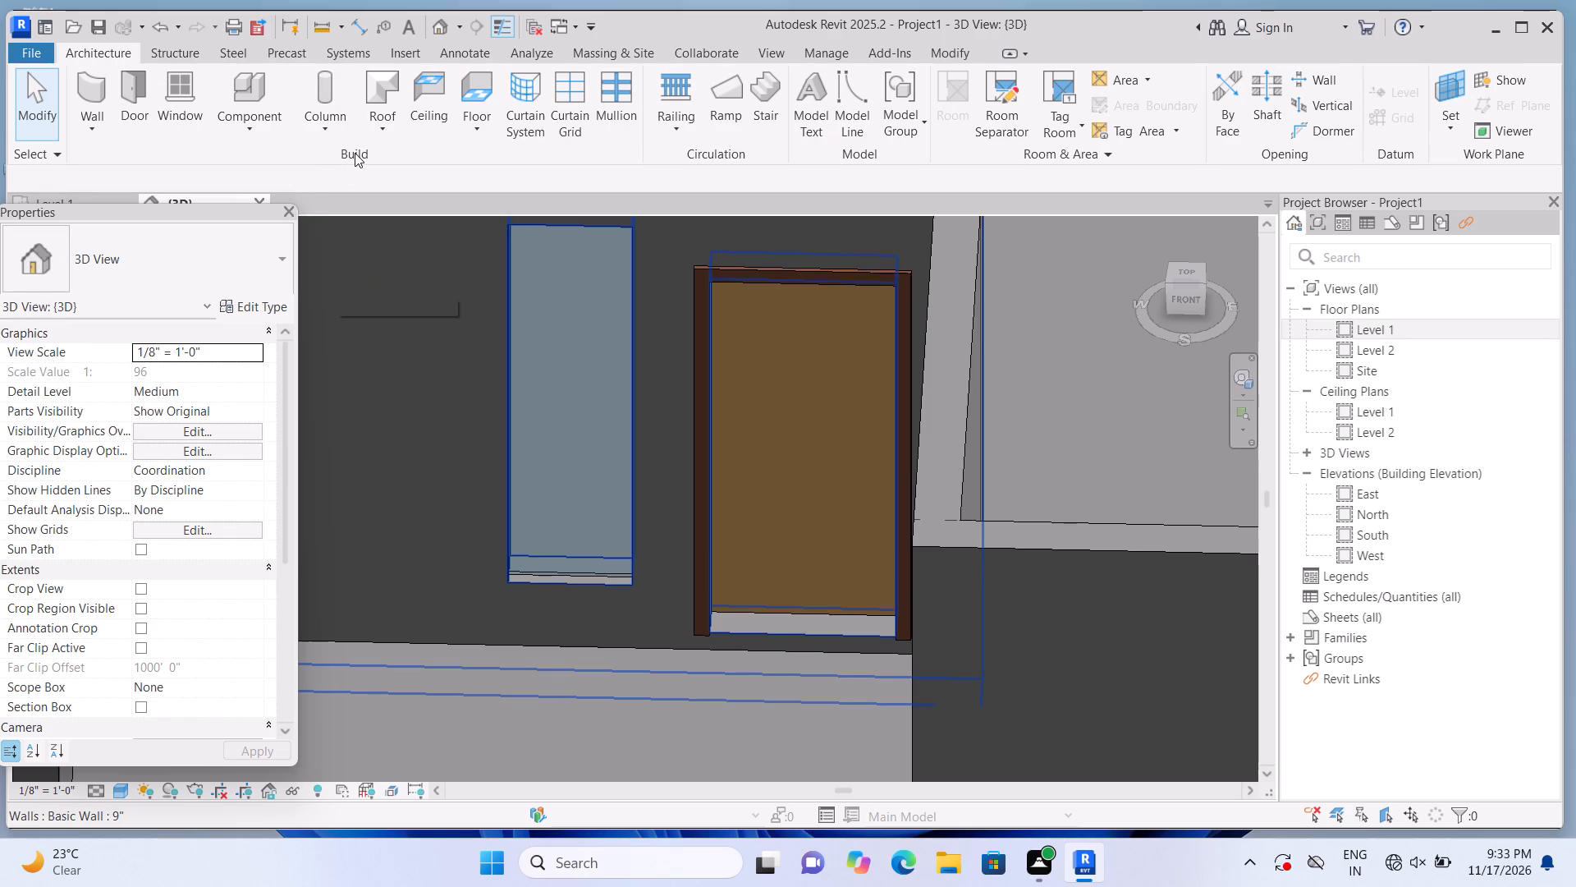
Add horizontal grid lines to the window beside the porch door, one about 2' 10" below the top and one at the remaining panel's midpoint.
{"action": "left_click", "coordinate": [569, 124]}
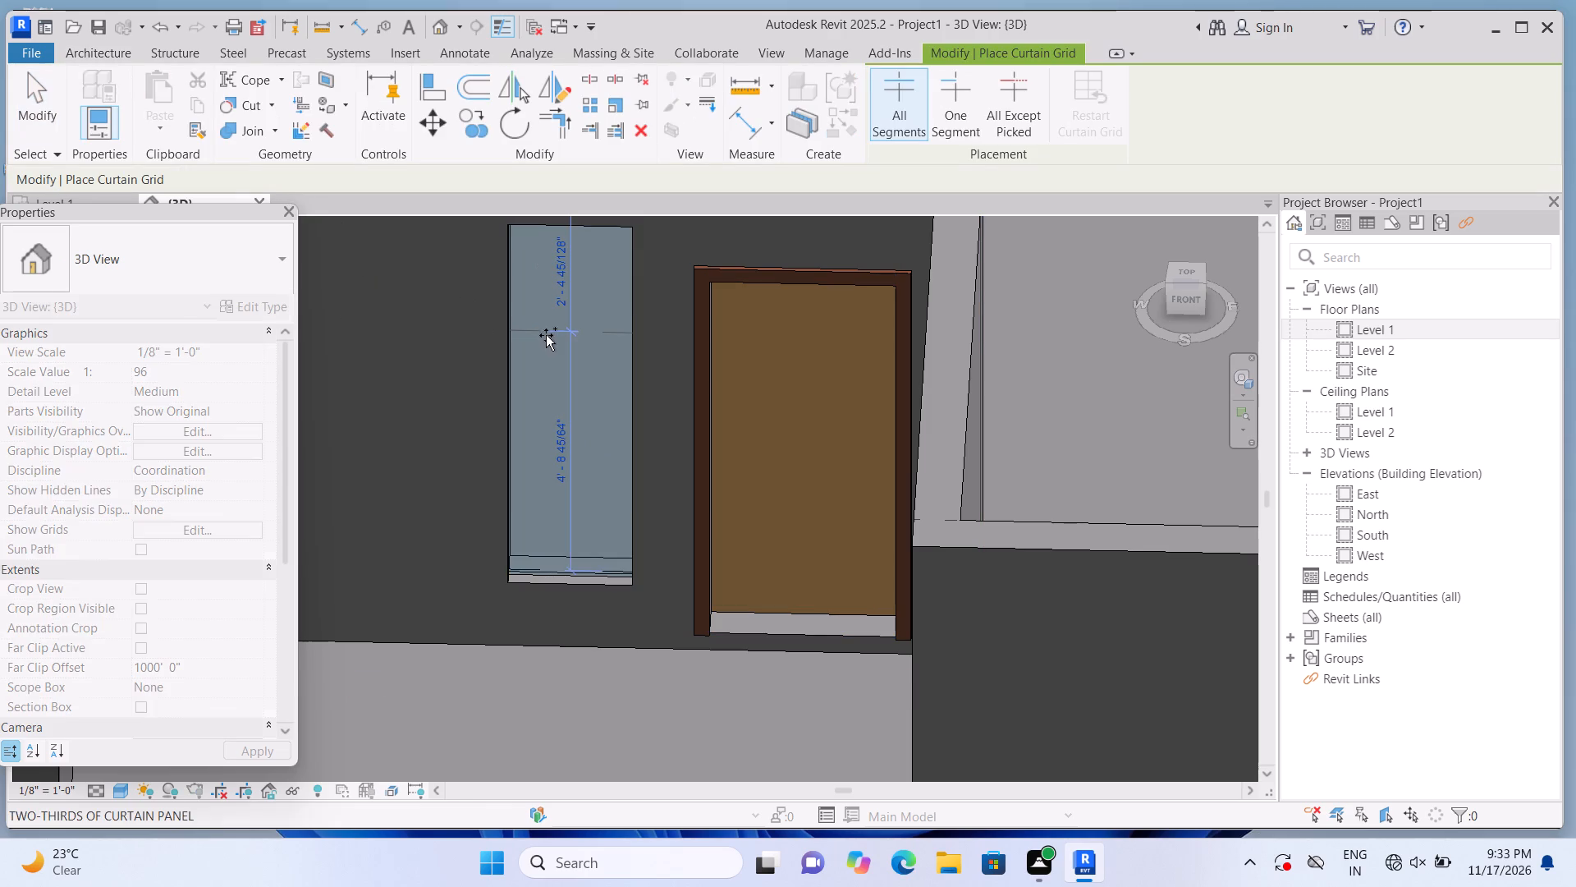
{"action": "left_click", "coordinate": [556, 353]}
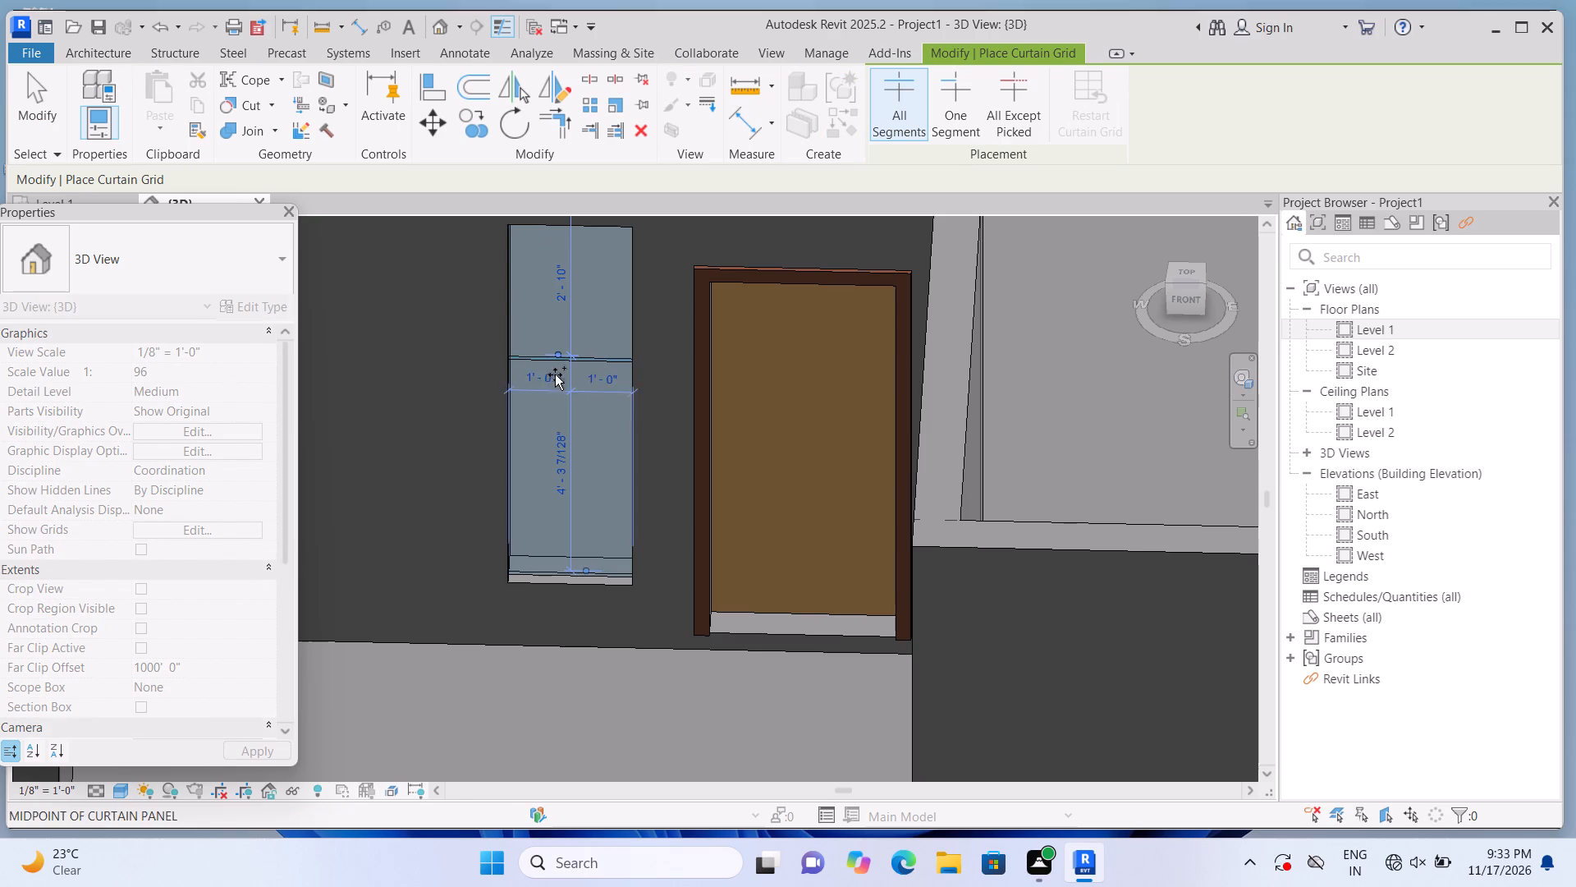
{"action": "left_click", "coordinate": [539, 462]}
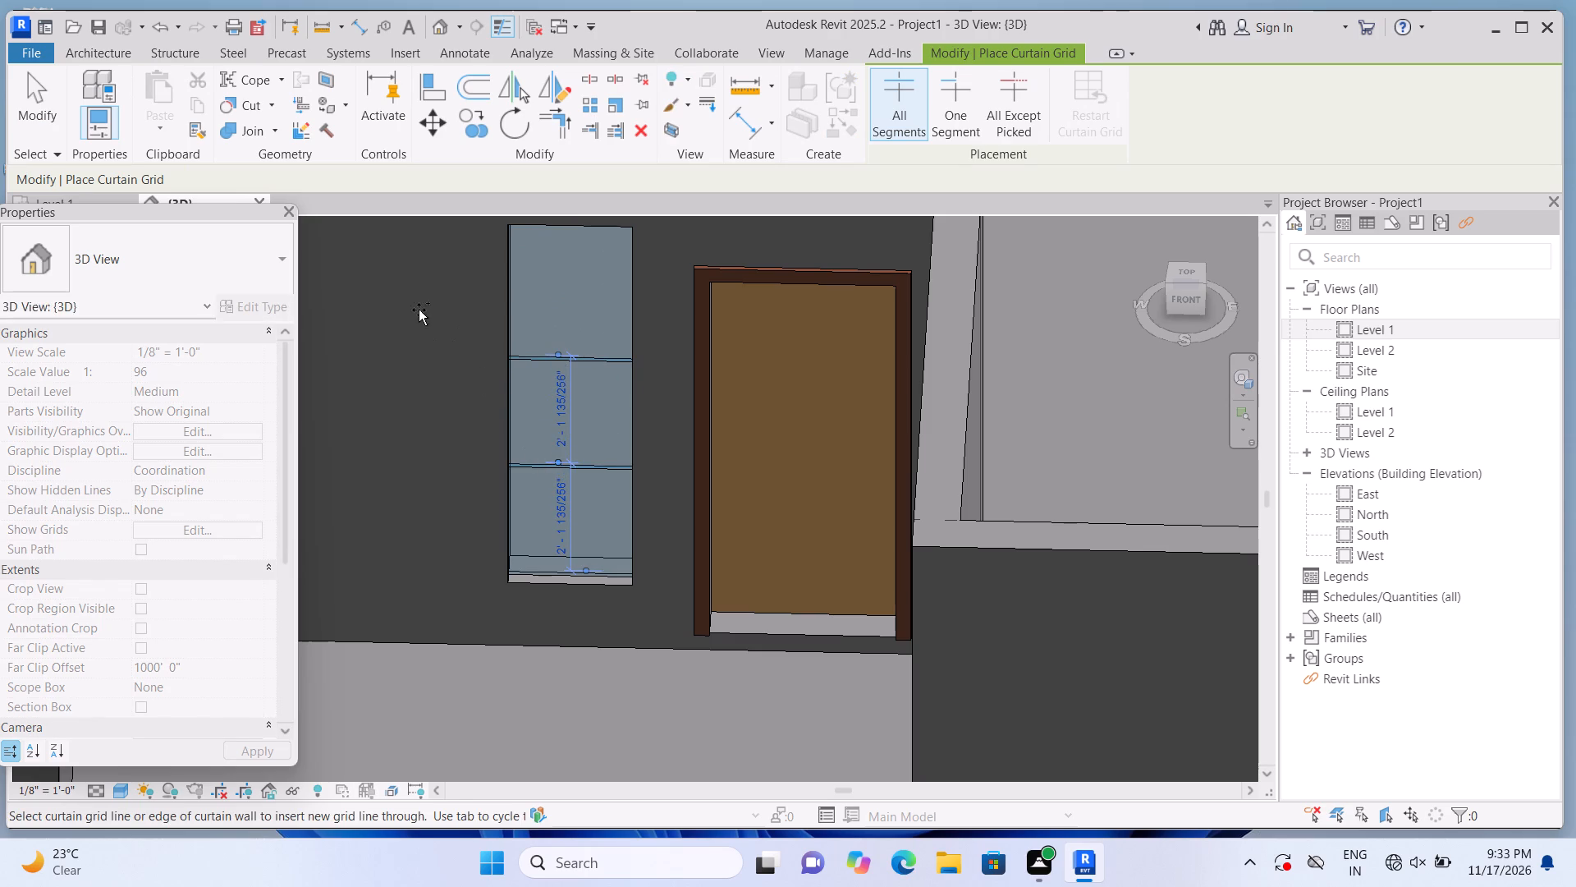
{"action": "key", "text": "Escape"}
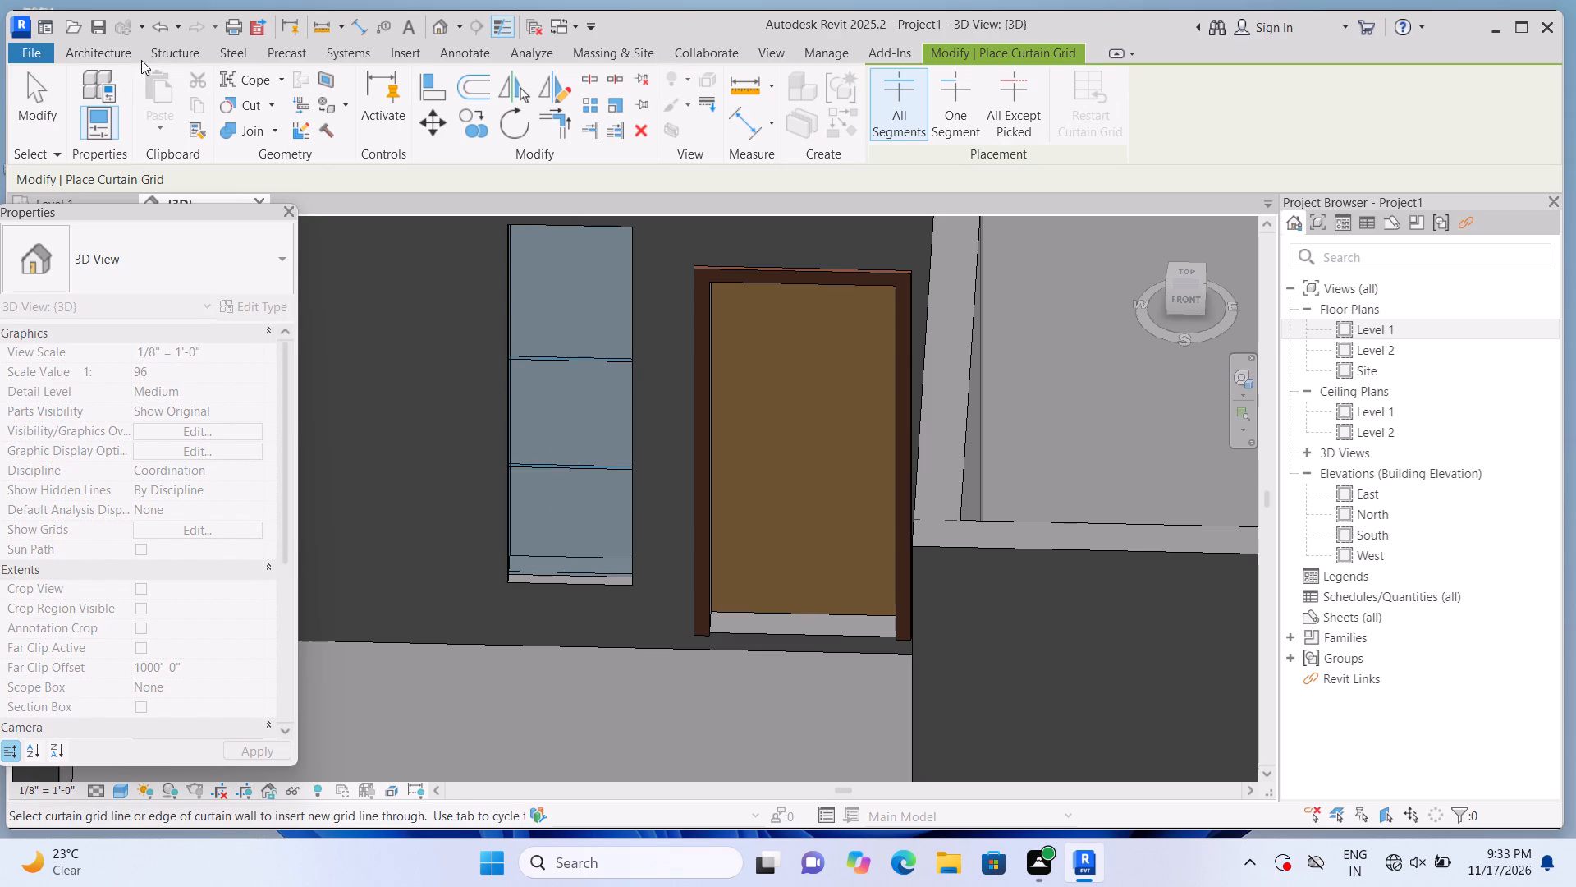
Place 2.5" x 5" rectangular mullions on all four edges and both horizontal grid lines of the window beside the porch door.
{"action": "left_click", "coordinate": [125, 58]}
{"action": "left_click", "coordinate": [612, 122]}
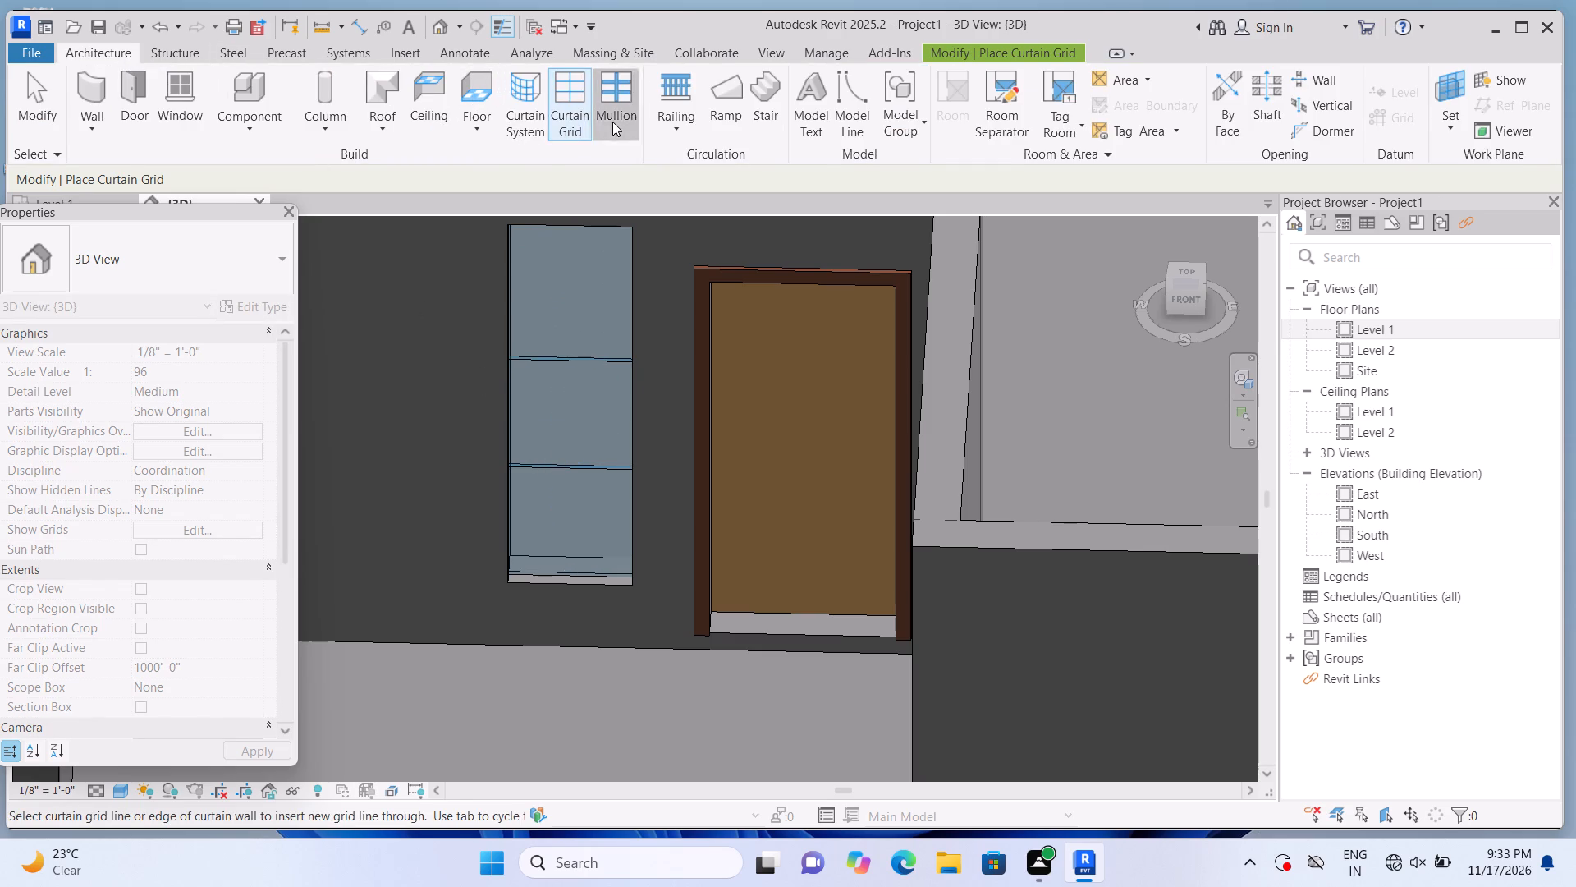
{"action": "left_click", "coordinate": [602, 361]}
{"action": "left_click", "coordinate": [588, 229]}
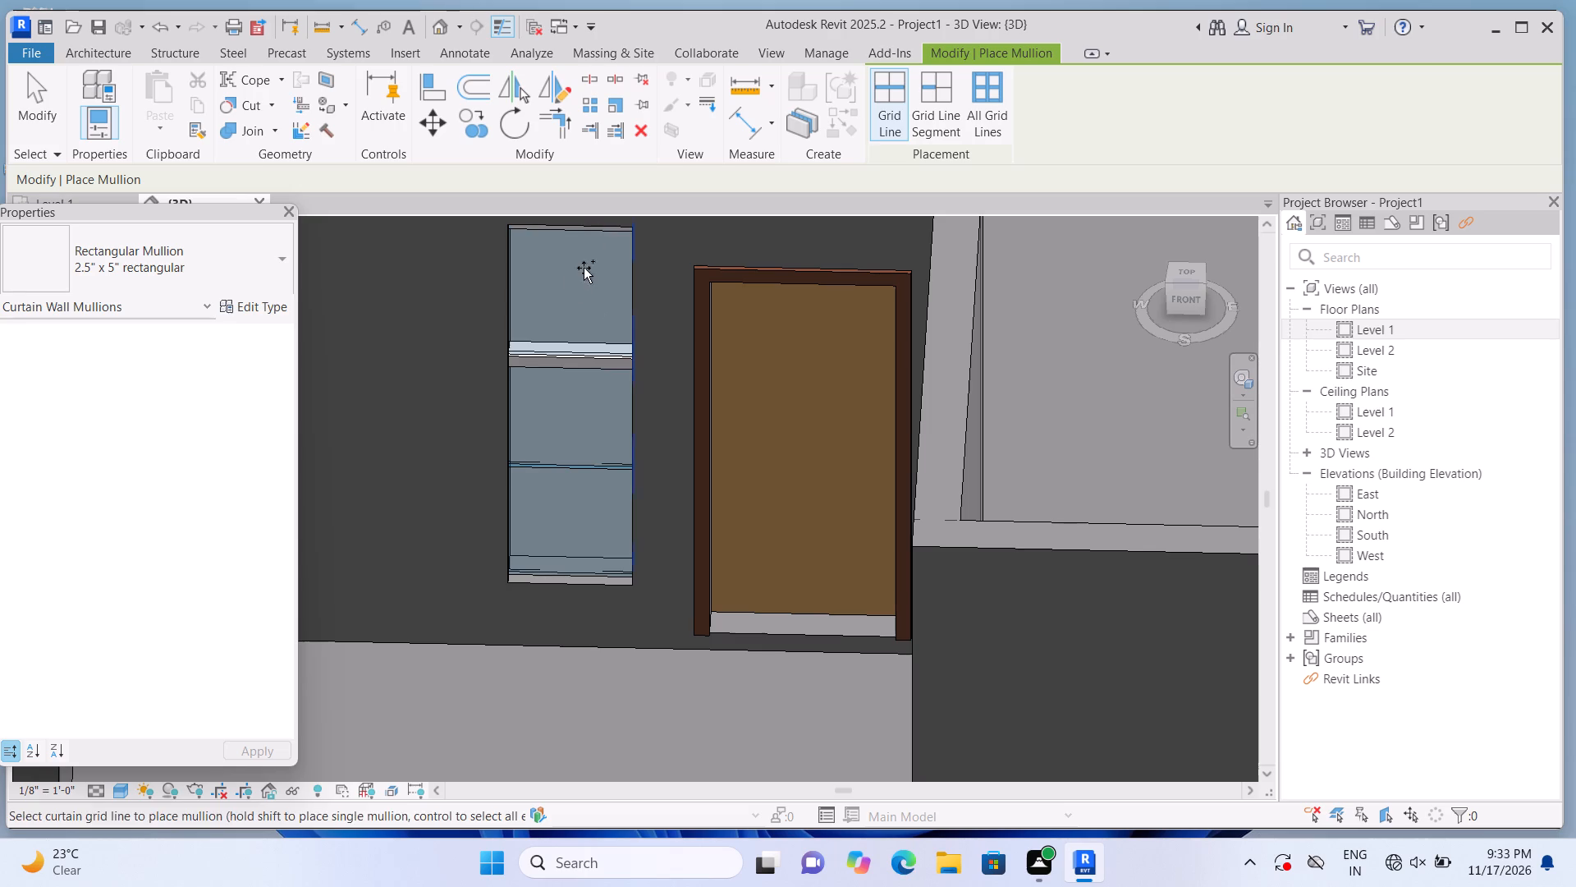
{"action": "left_click", "coordinate": [528, 309]}
{"action": "left_click", "coordinate": [623, 320]}
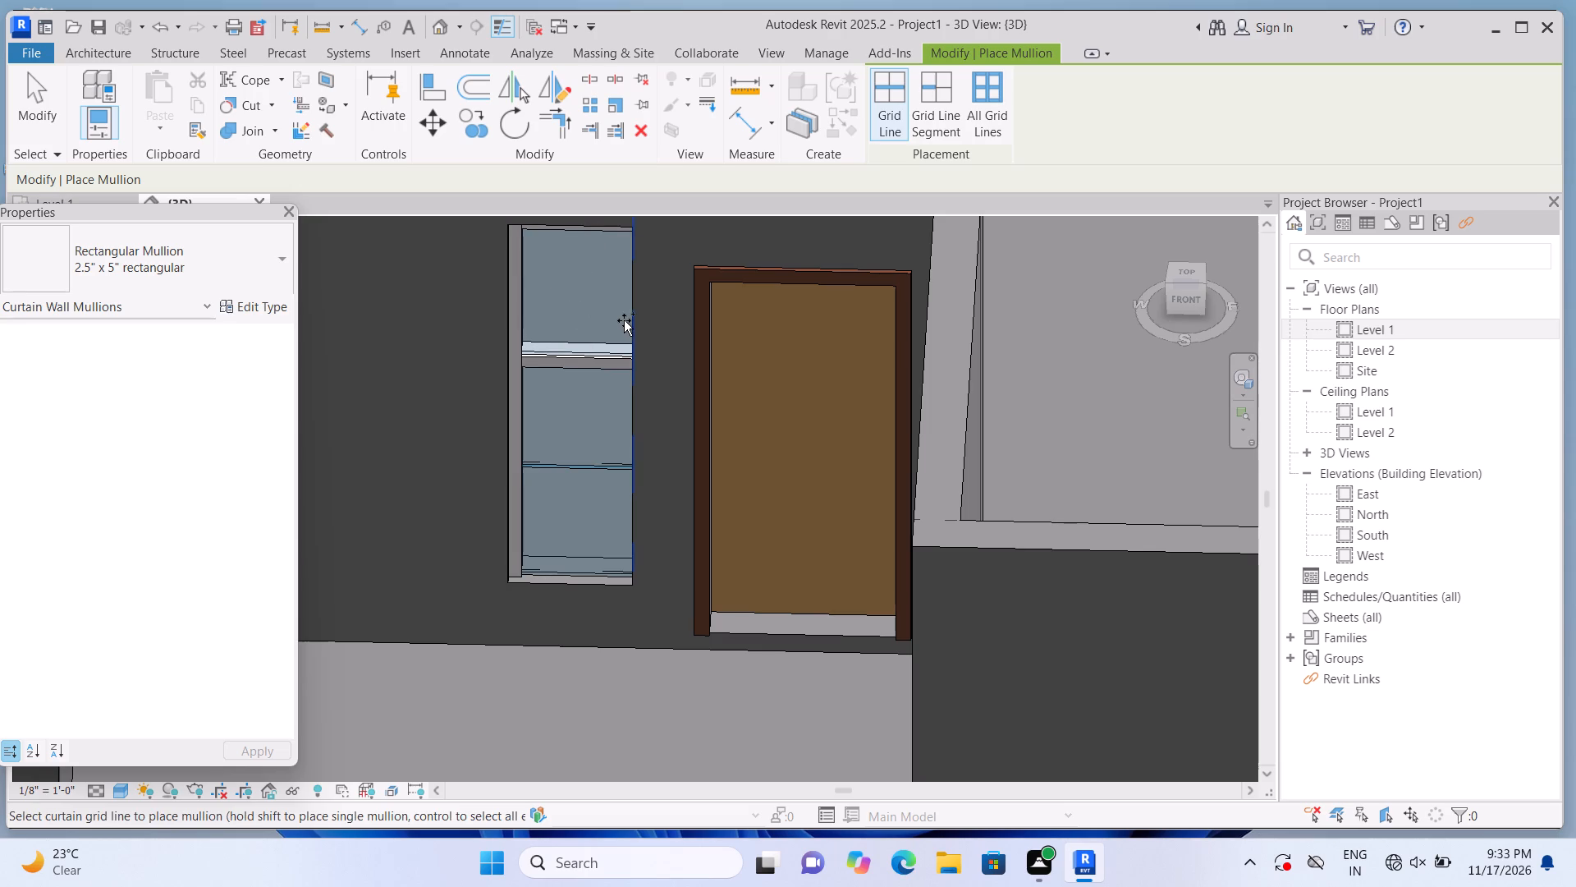
{"action": "left_click", "coordinate": [566, 558]}
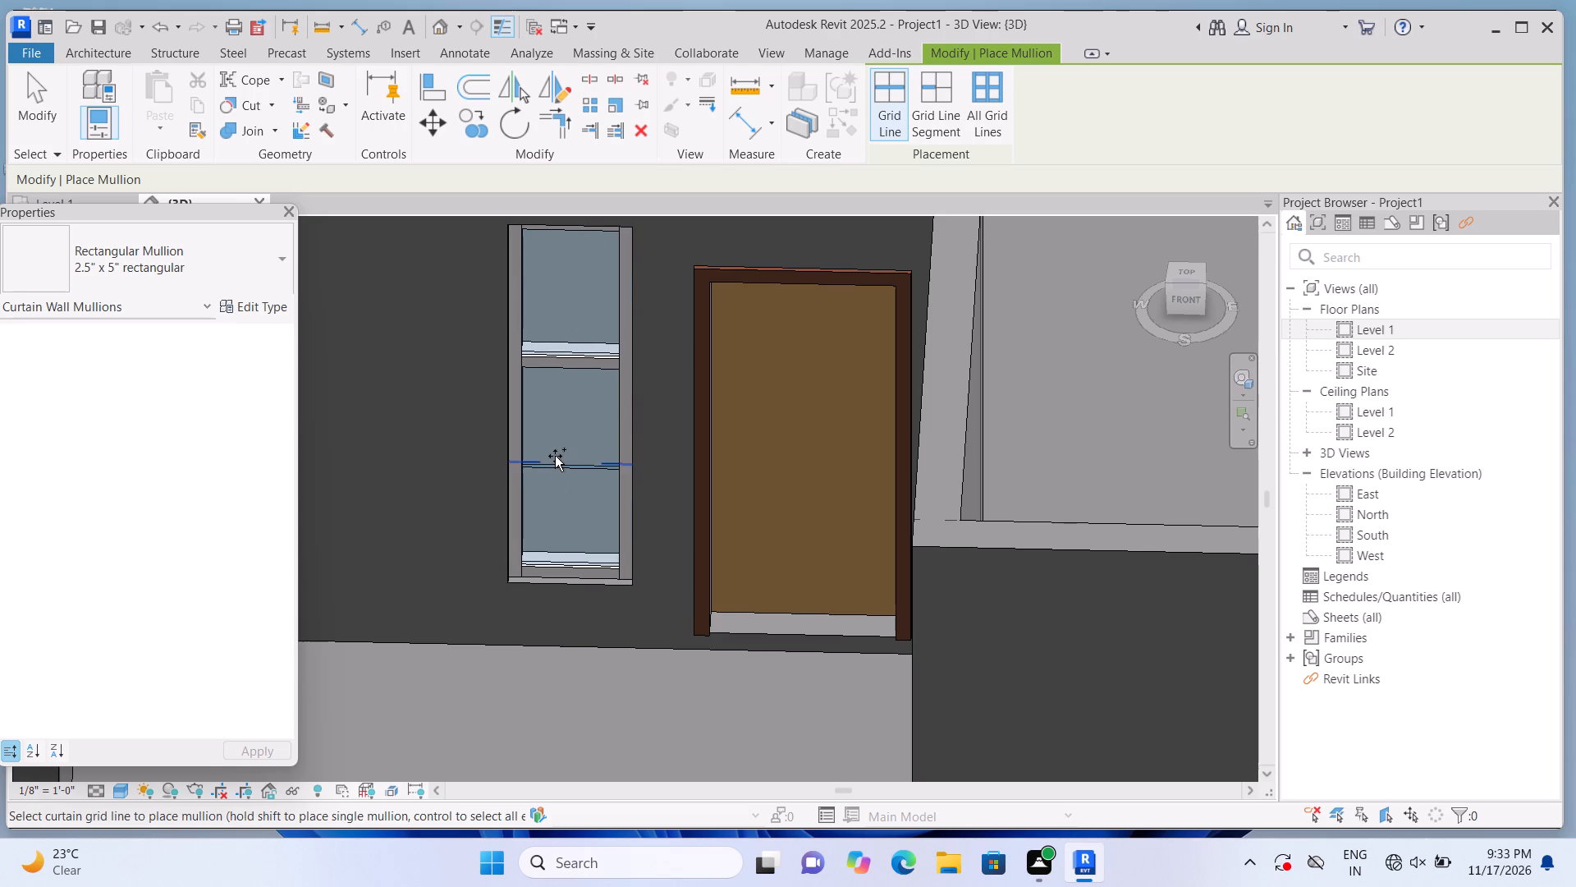
{"action": "left_click", "coordinate": [555, 456]}
{"action": "scroll", "coordinate": [555, 464], "scroll_direction": "down", "scroll_amount": 7}
{"action": "key", "text": "Escape"}
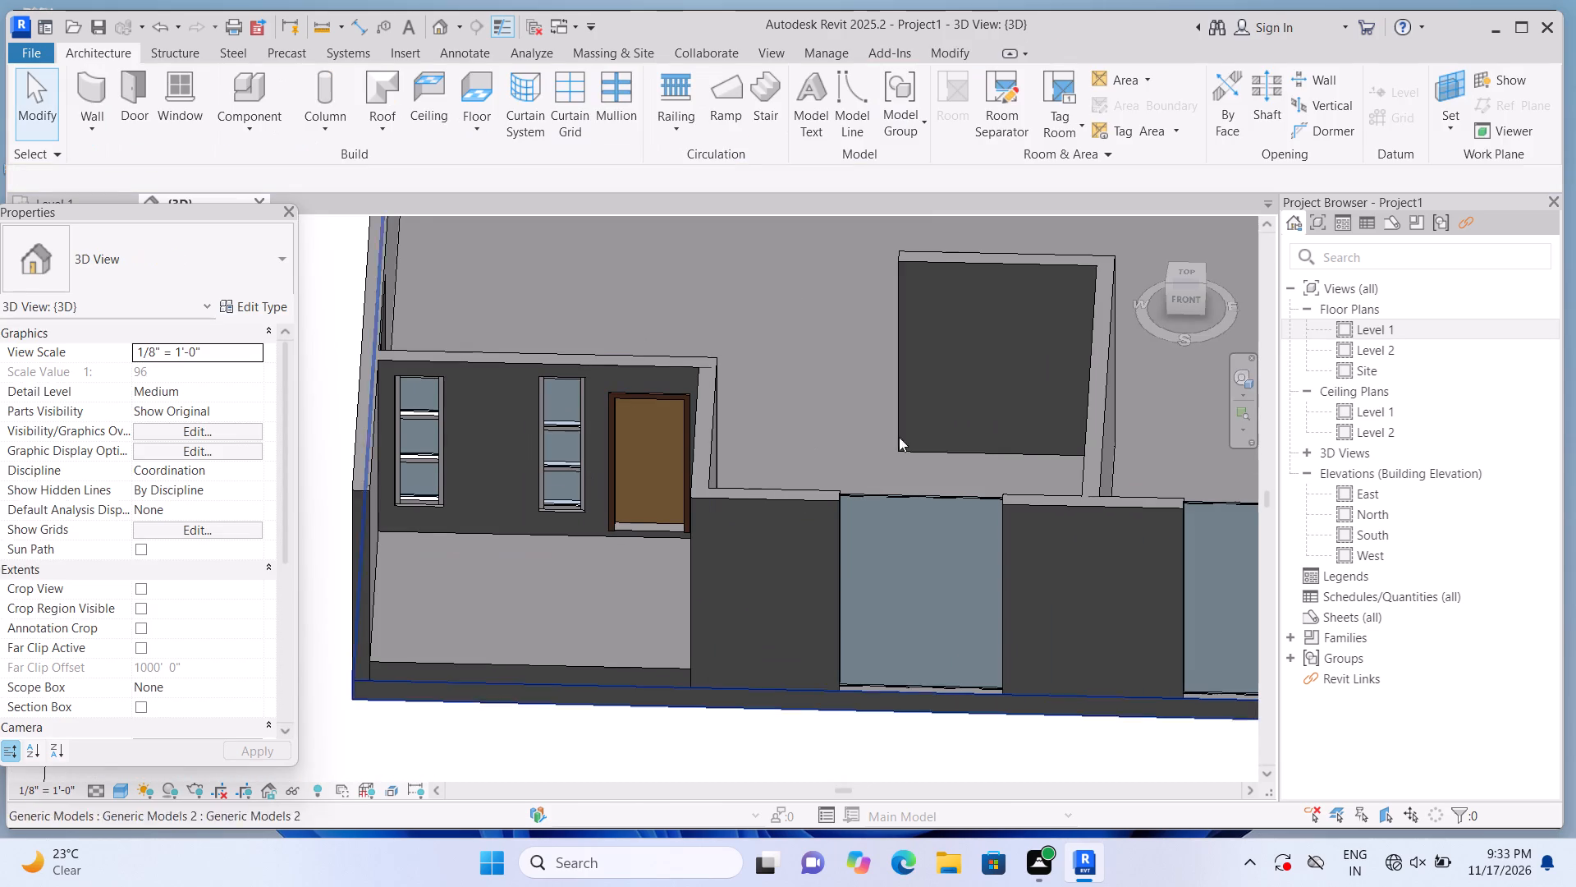
In the front view, resize the 7' wide curtain wall to a 2' 11" base offset and a height of about 5' 9".
{"action": "left_click", "coordinate": [1180, 292]}
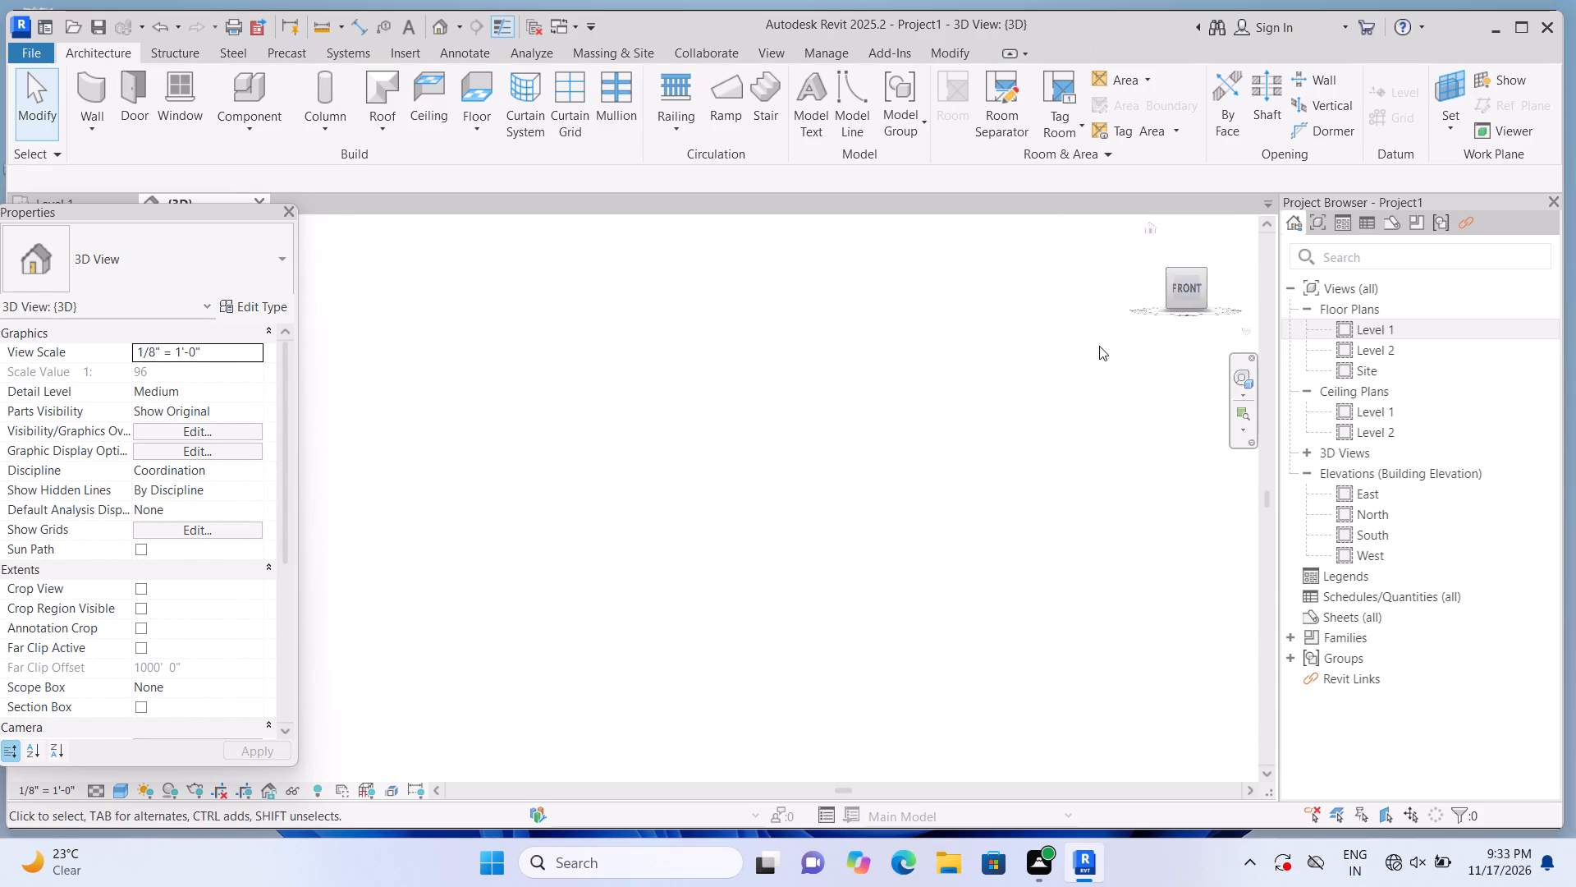
{"action": "scroll", "coordinate": [495, 500], "scroll_direction": "up", "scroll_amount": 10}
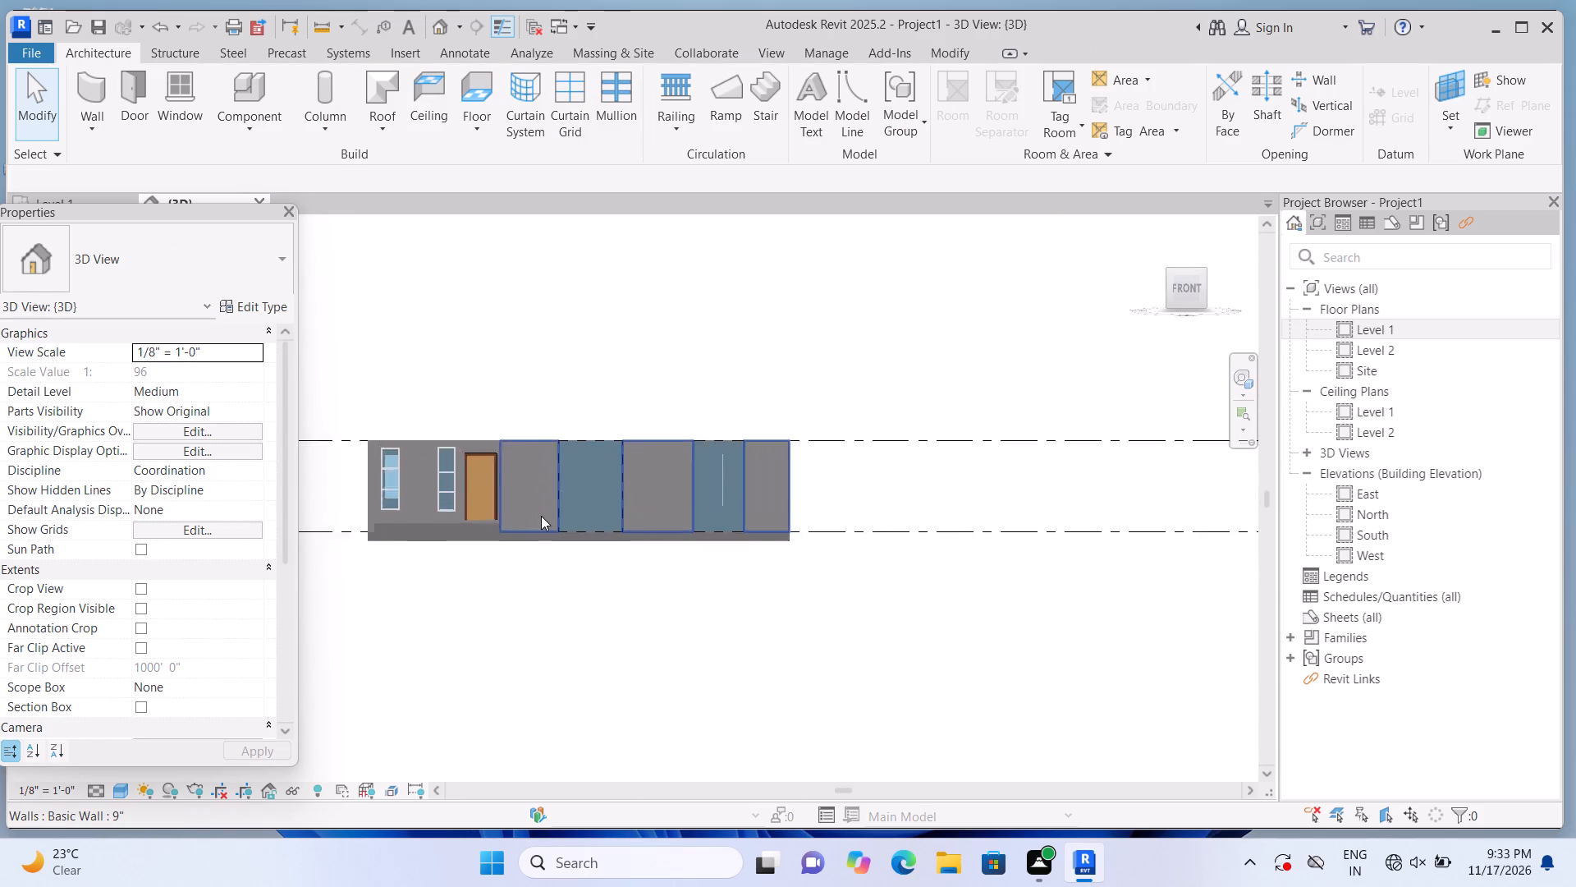
{"action": "scroll", "coordinate": [541, 516], "scroll_direction": "up", "scroll_amount": 5}
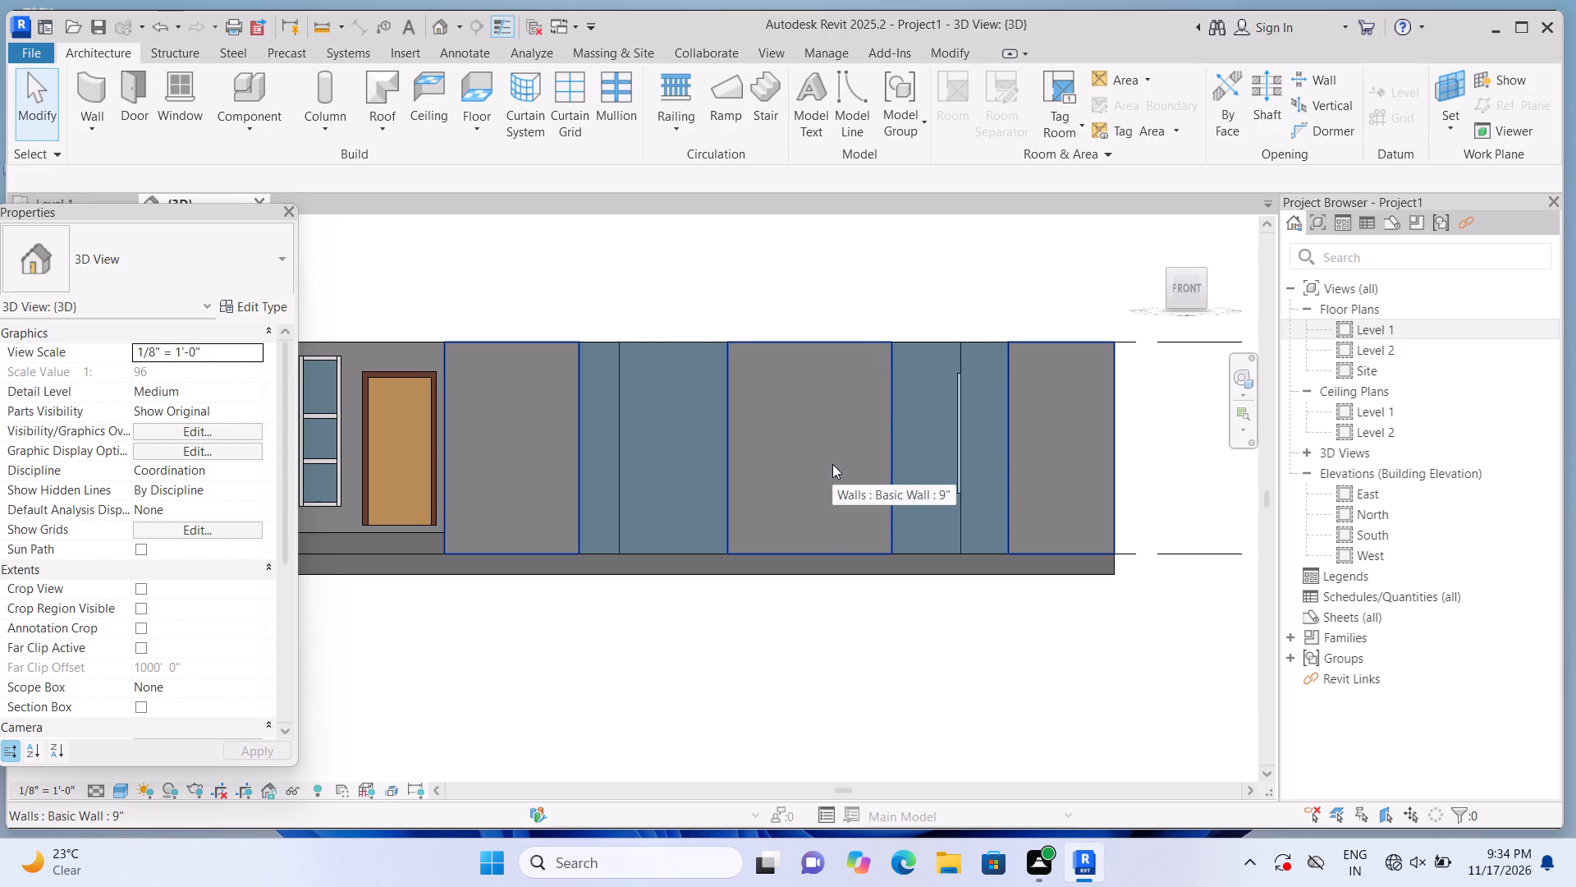
{"action": "left_click", "coordinate": [720, 444]}
{"action": "scroll", "coordinate": [679, 524], "scroll_direction": "up", "scroll_amount": 1}
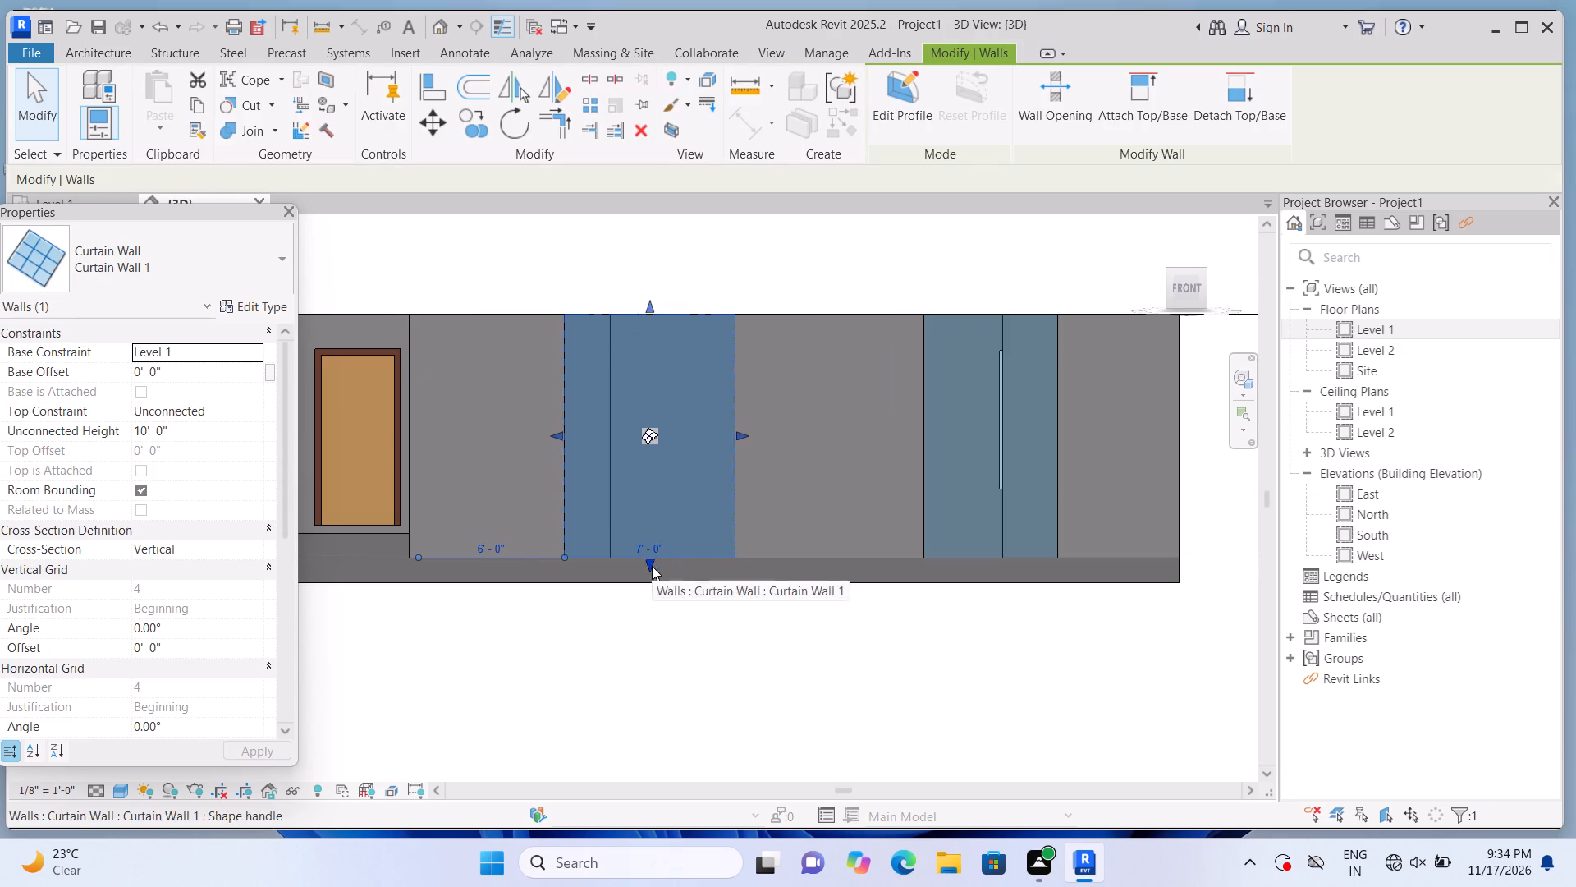
{"action": "left_click_drag", "start_coordinate": [651, 561], "coordinate": [635, 509]}
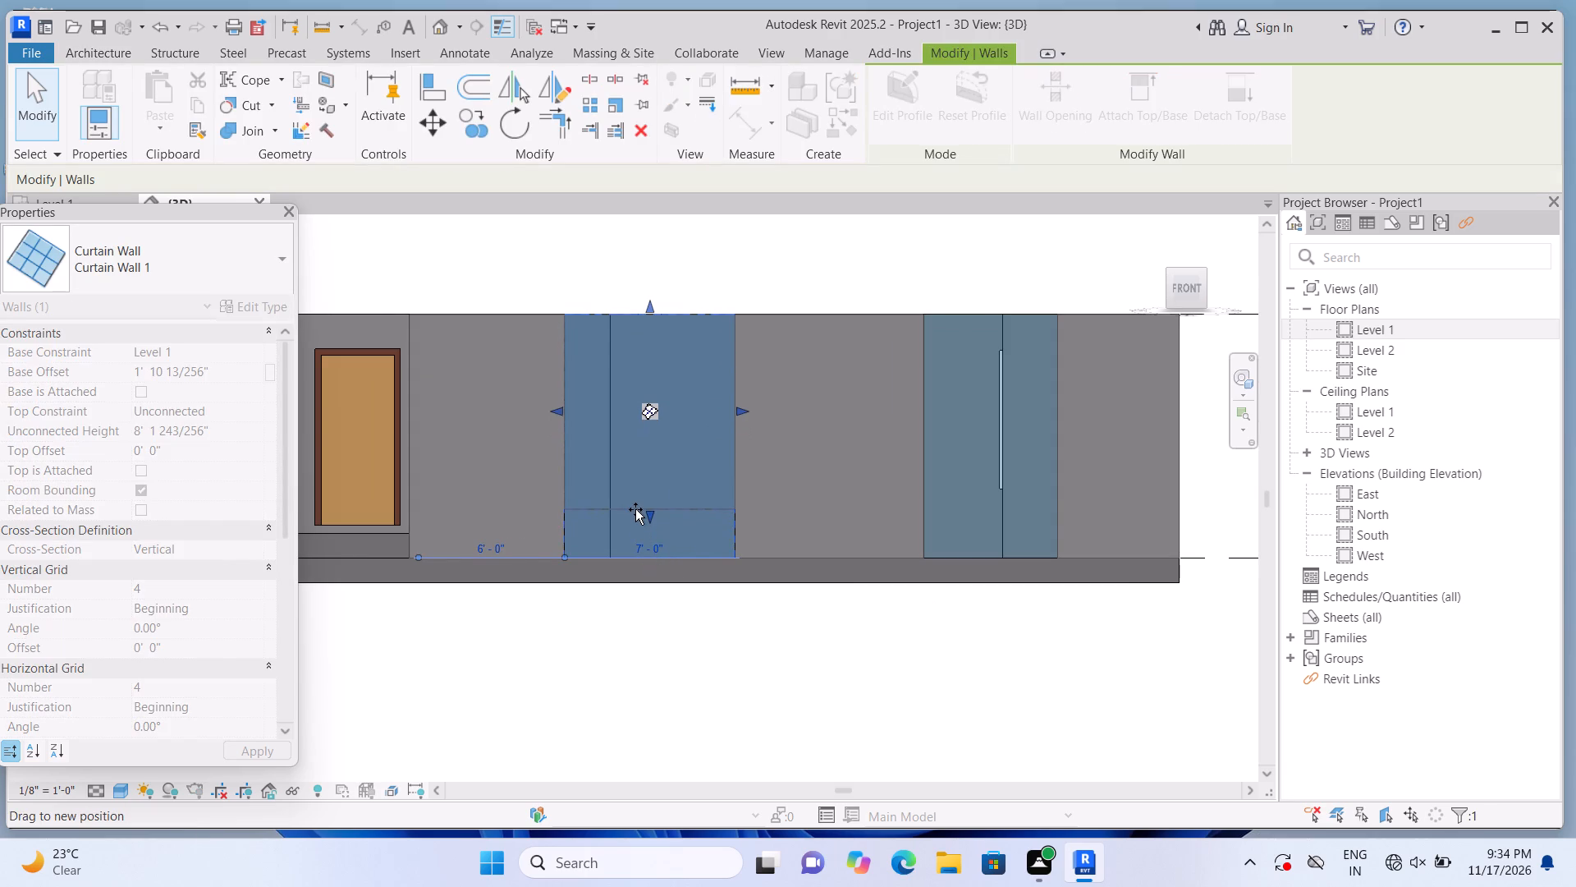
{"action": "left_click_drag", "start_coordinate": [635, 509], "coordinate": [633, 483]}
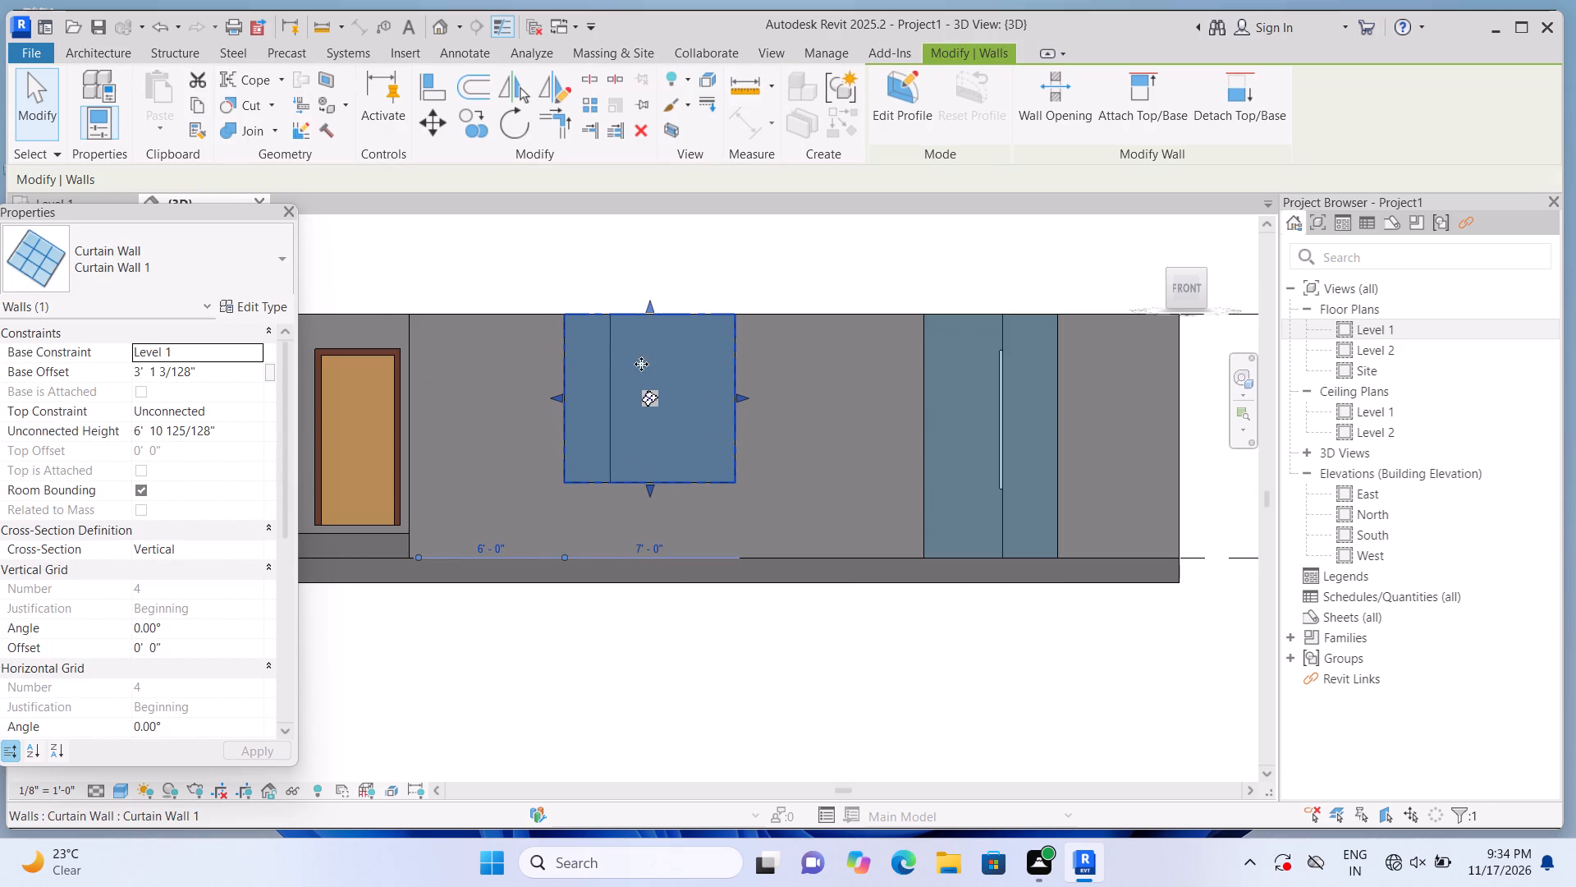
{"action": "left_click_drag", "start_coordinate": [651, 297], "coordinate": [663, 347]}
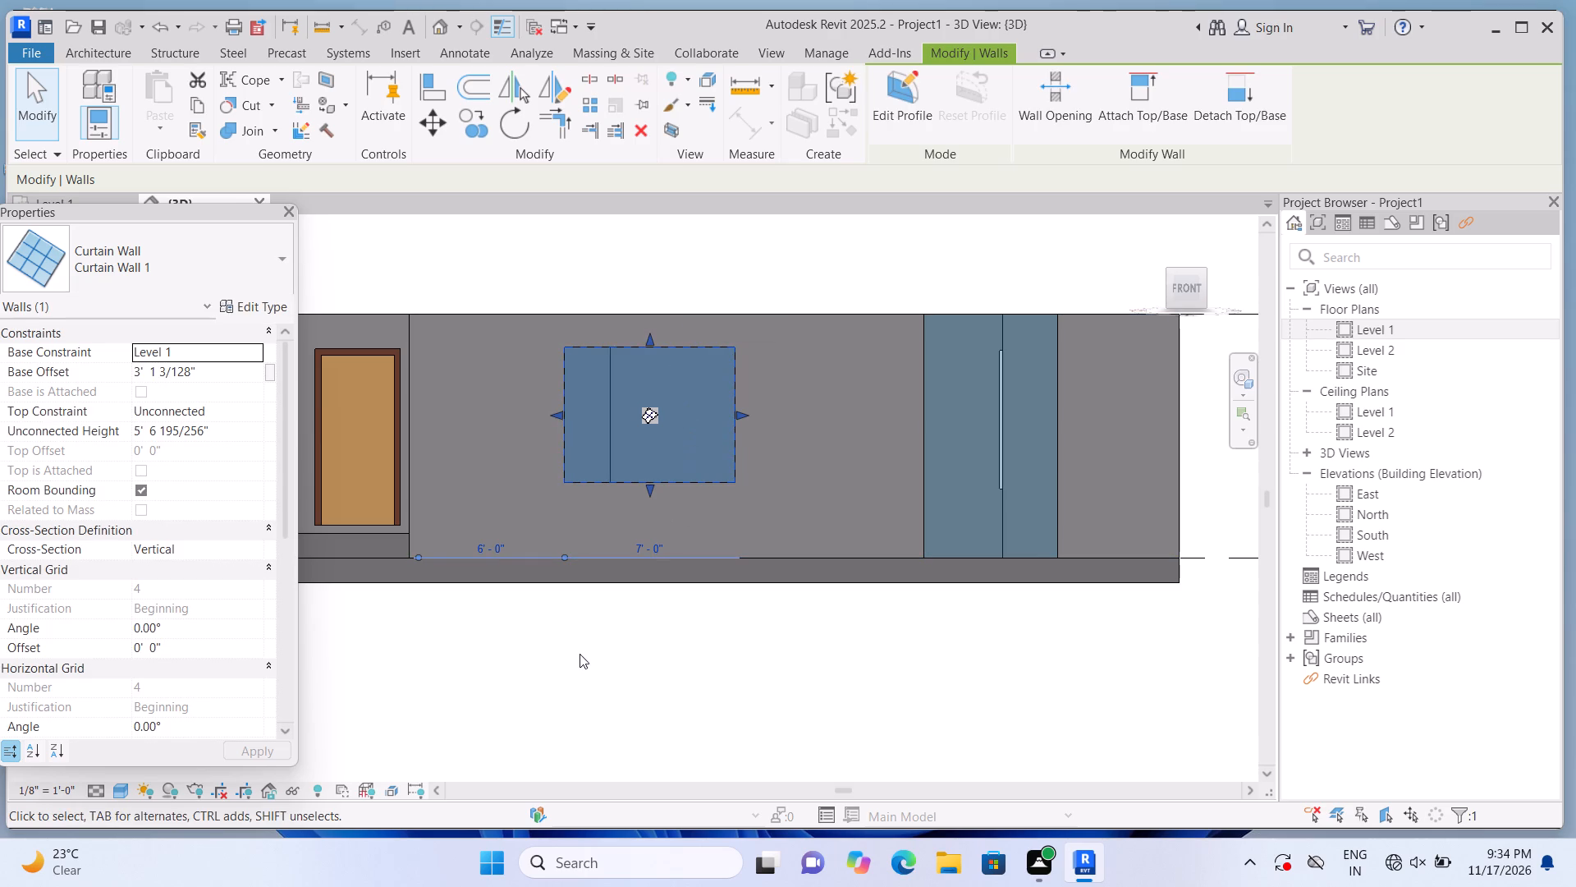
{"action": "left_click", "coordinate": [649, 487]}
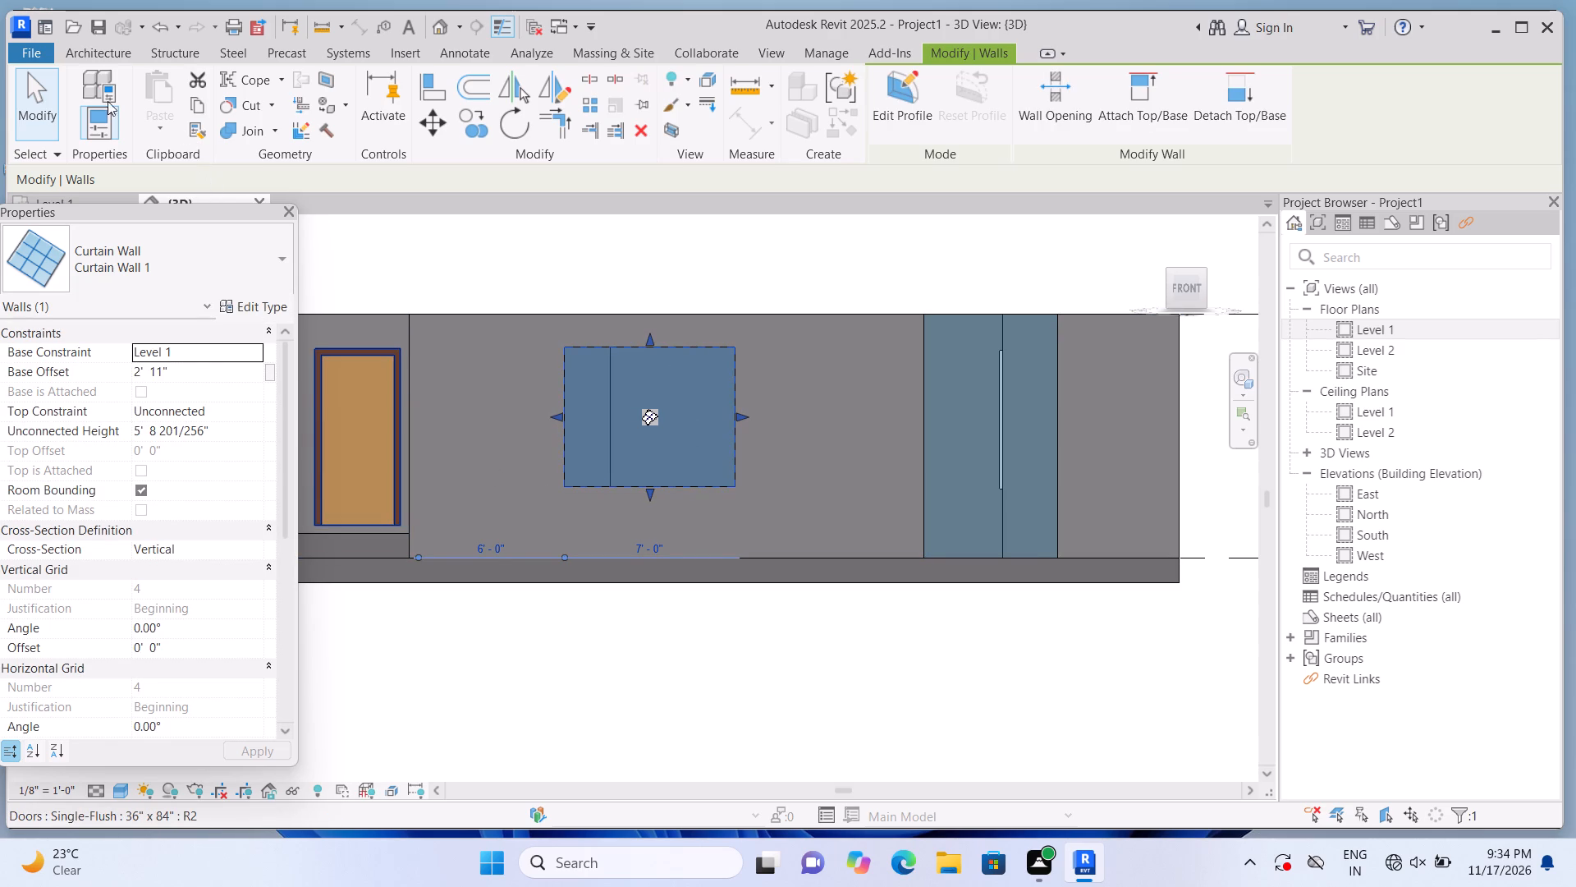
Add two vertical curtain grid lines dividing the 7' wide window into three equal panels of 2' 4".
{"action": "left_click", "coordinate": [132, 51]}
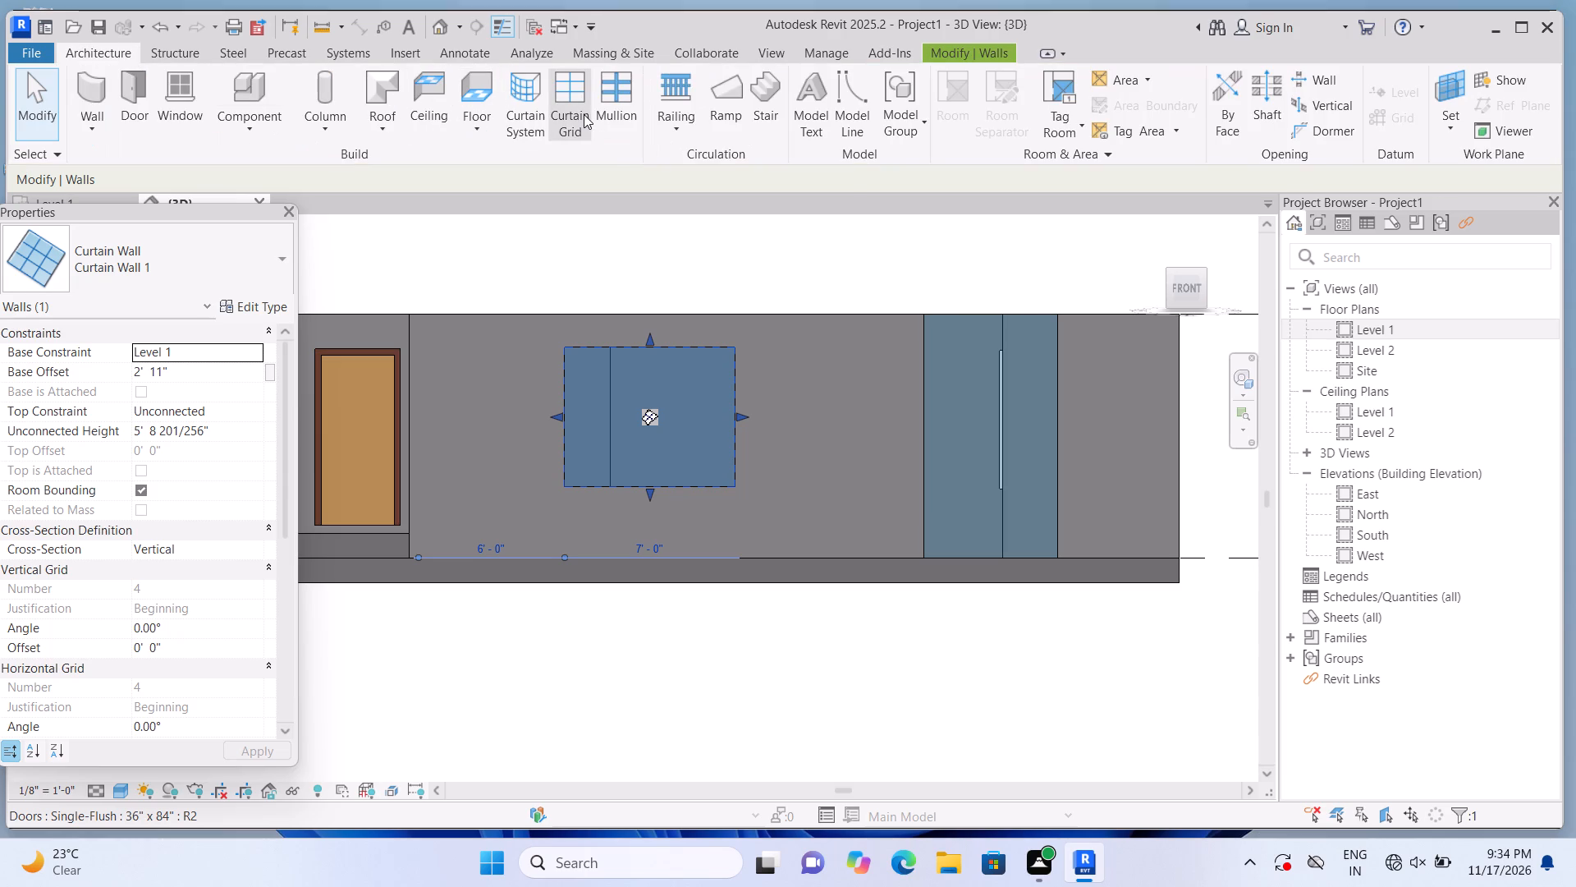
{"action": "left_click", "coordinate": [584, 114]}
{"action": "scroll", "coordinate": [611, 347], "scroll_direction": "up", "scroll_amount": 2}
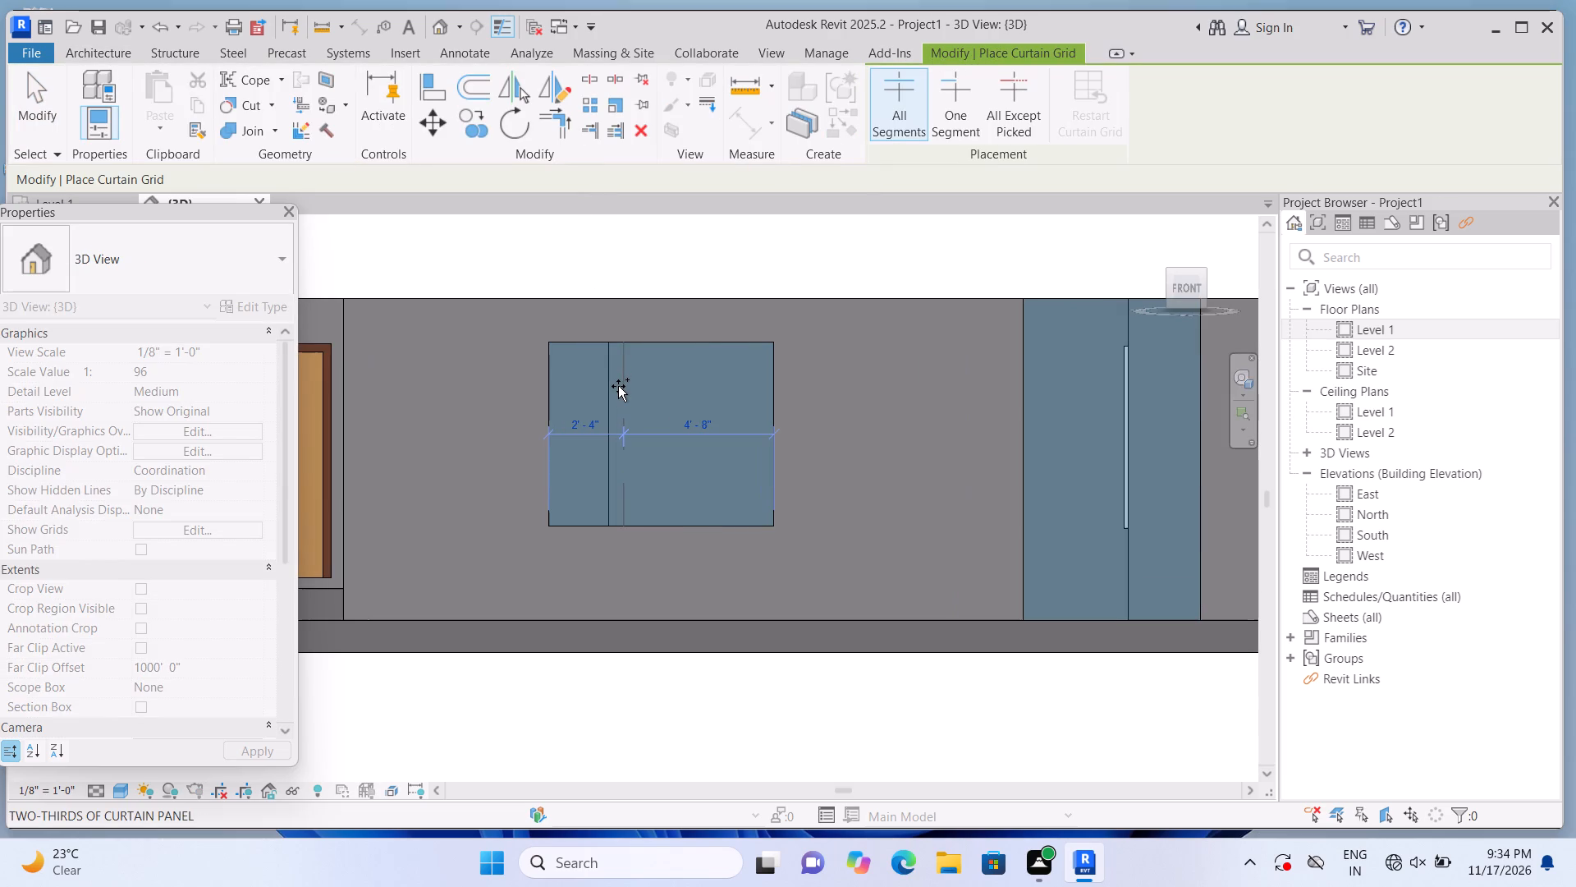
{"action": "left_click", "coordinate": [618, 386]}
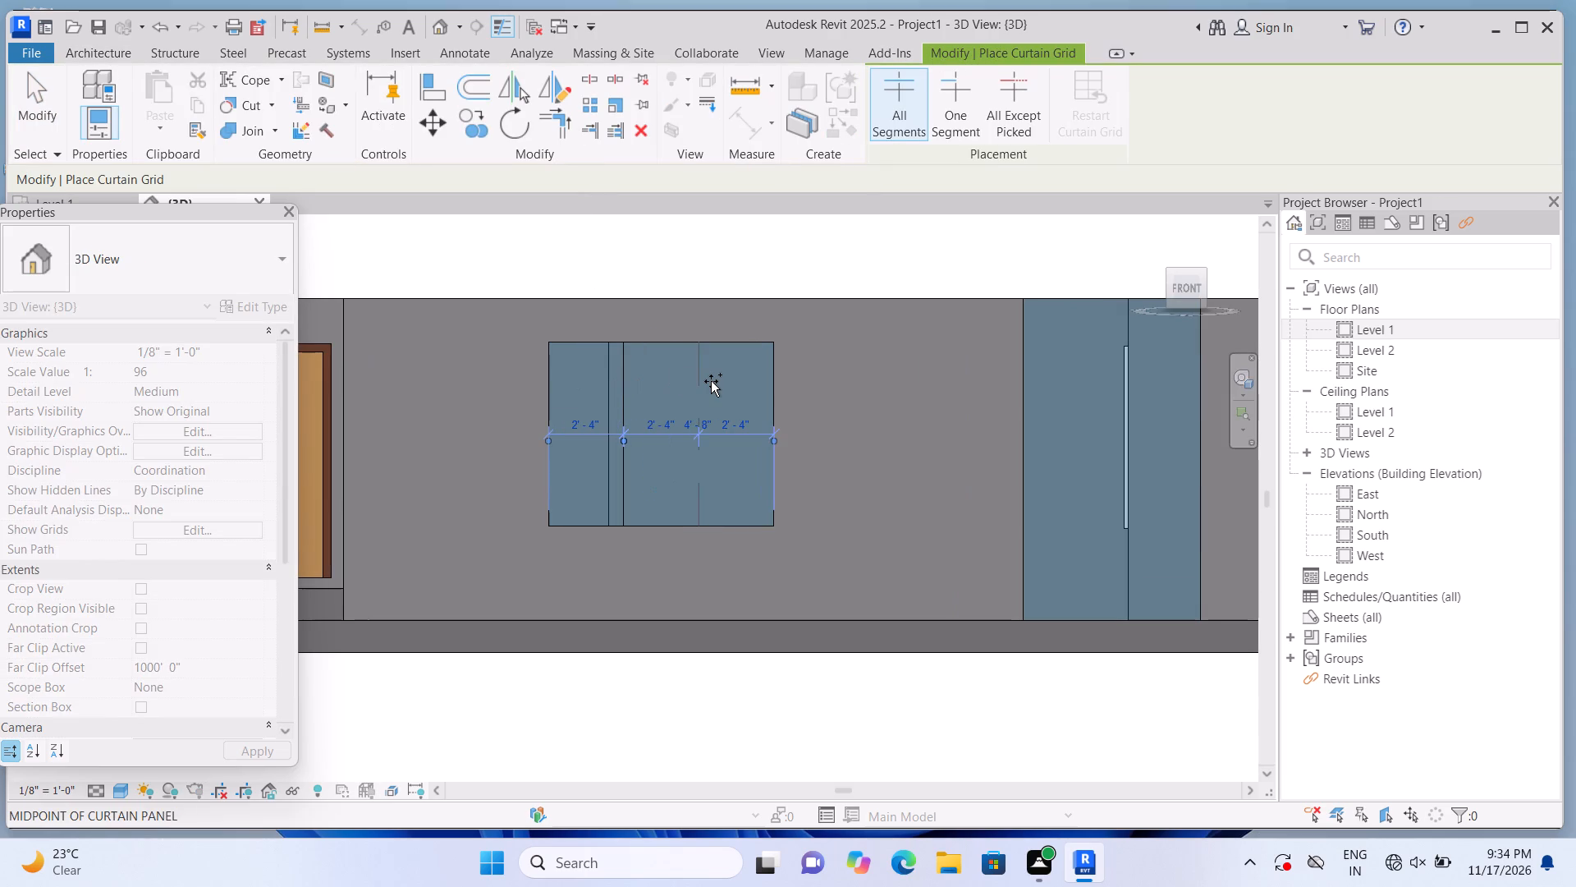
{"action": "left_click", "coordinate": [711, 381]}
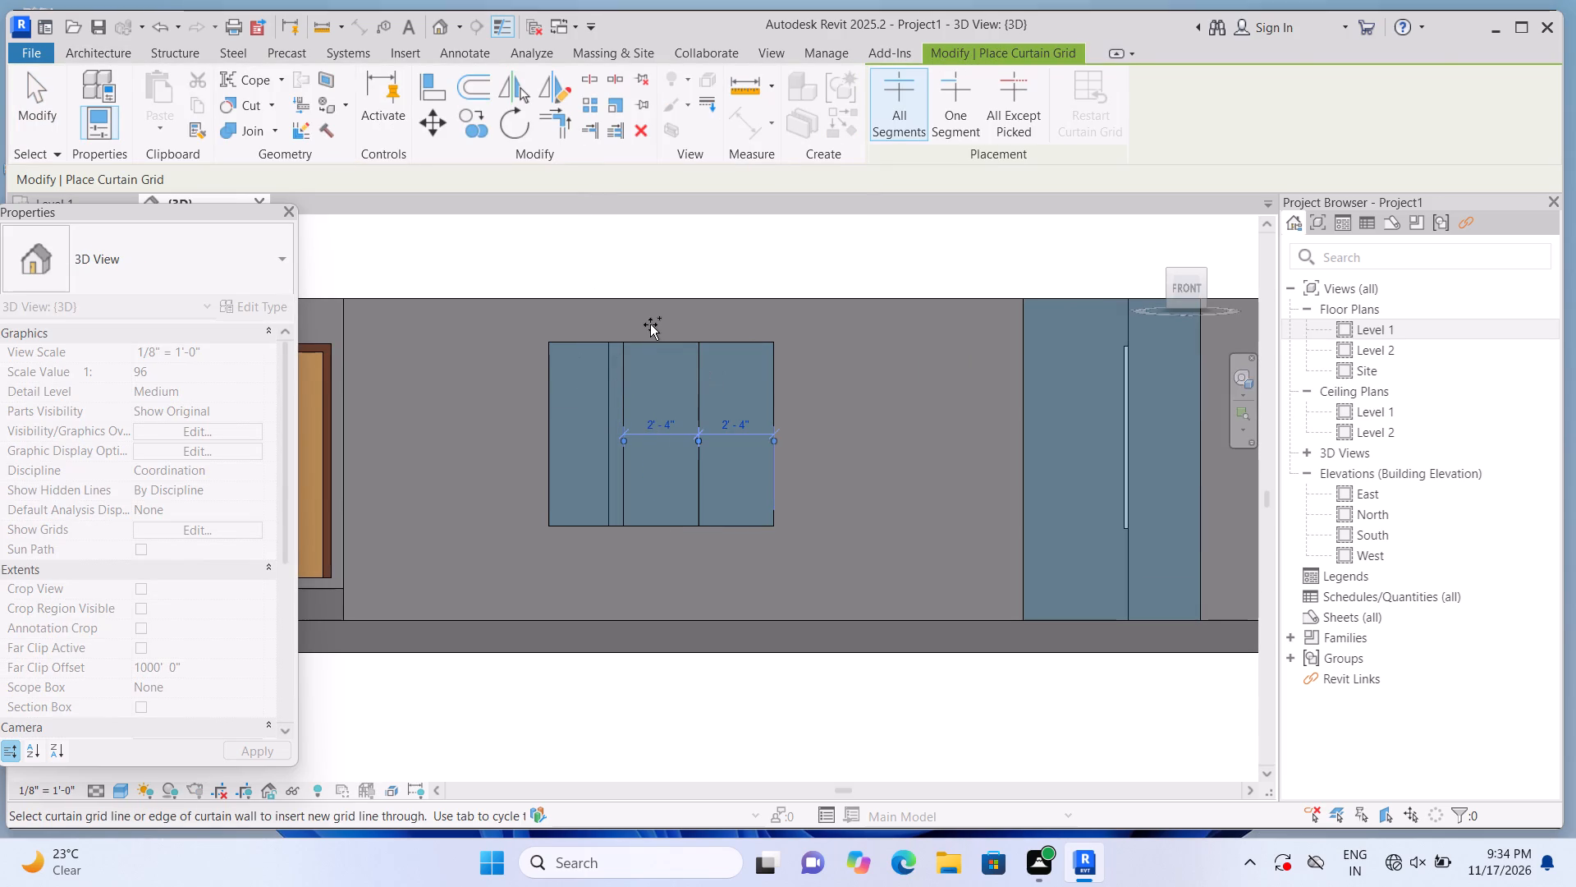
{"action": "key", "text": "Escape"}
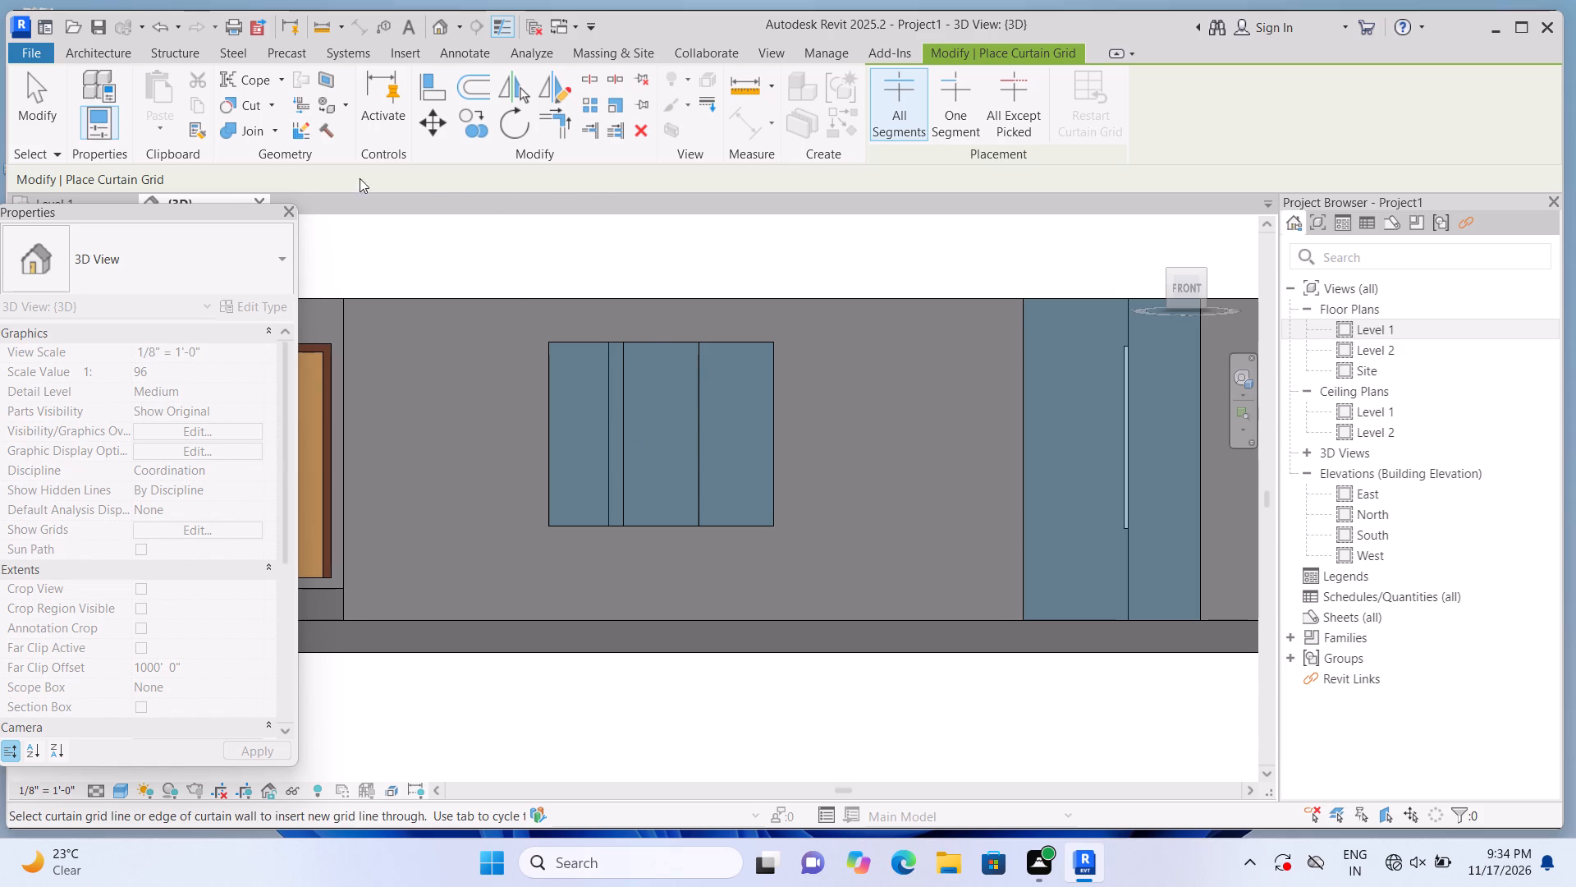
Add one-segment horizontal grid lines to the 7' wide window: at the middle panel's midpoint and about 2' 4" below the top in both side panels.
{"action": "left_click", "coordinate": [959, 132]}
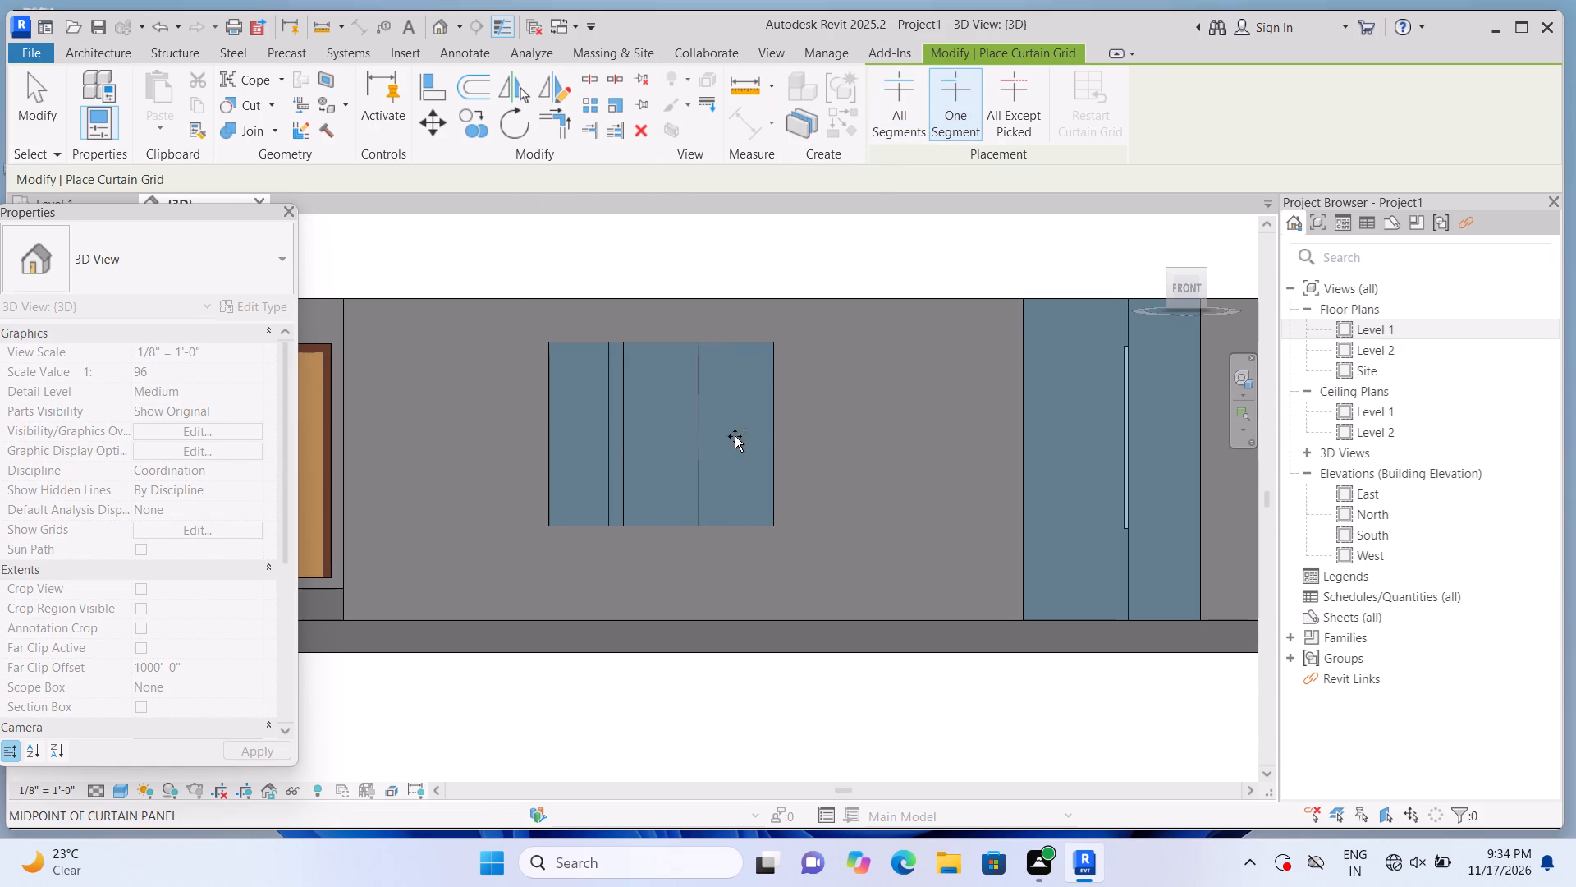
{"action": "scroll", "coordinate": [653, 457], "scroll_direction": "up", "scroll_amount": 3}
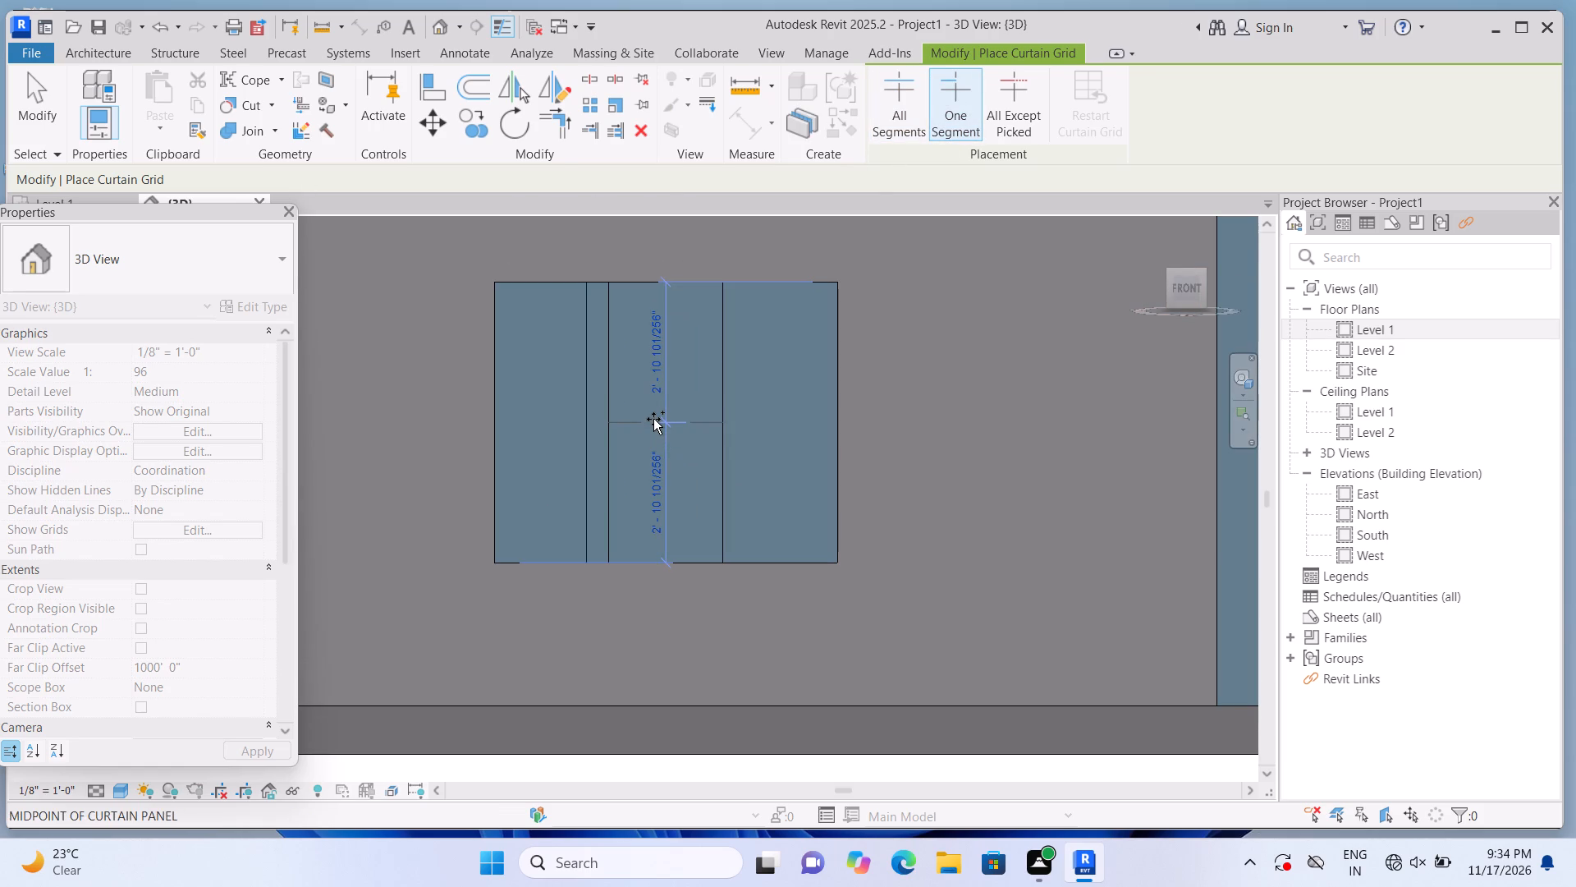
{"action": "left_click", "coordinate": [653, 411]}
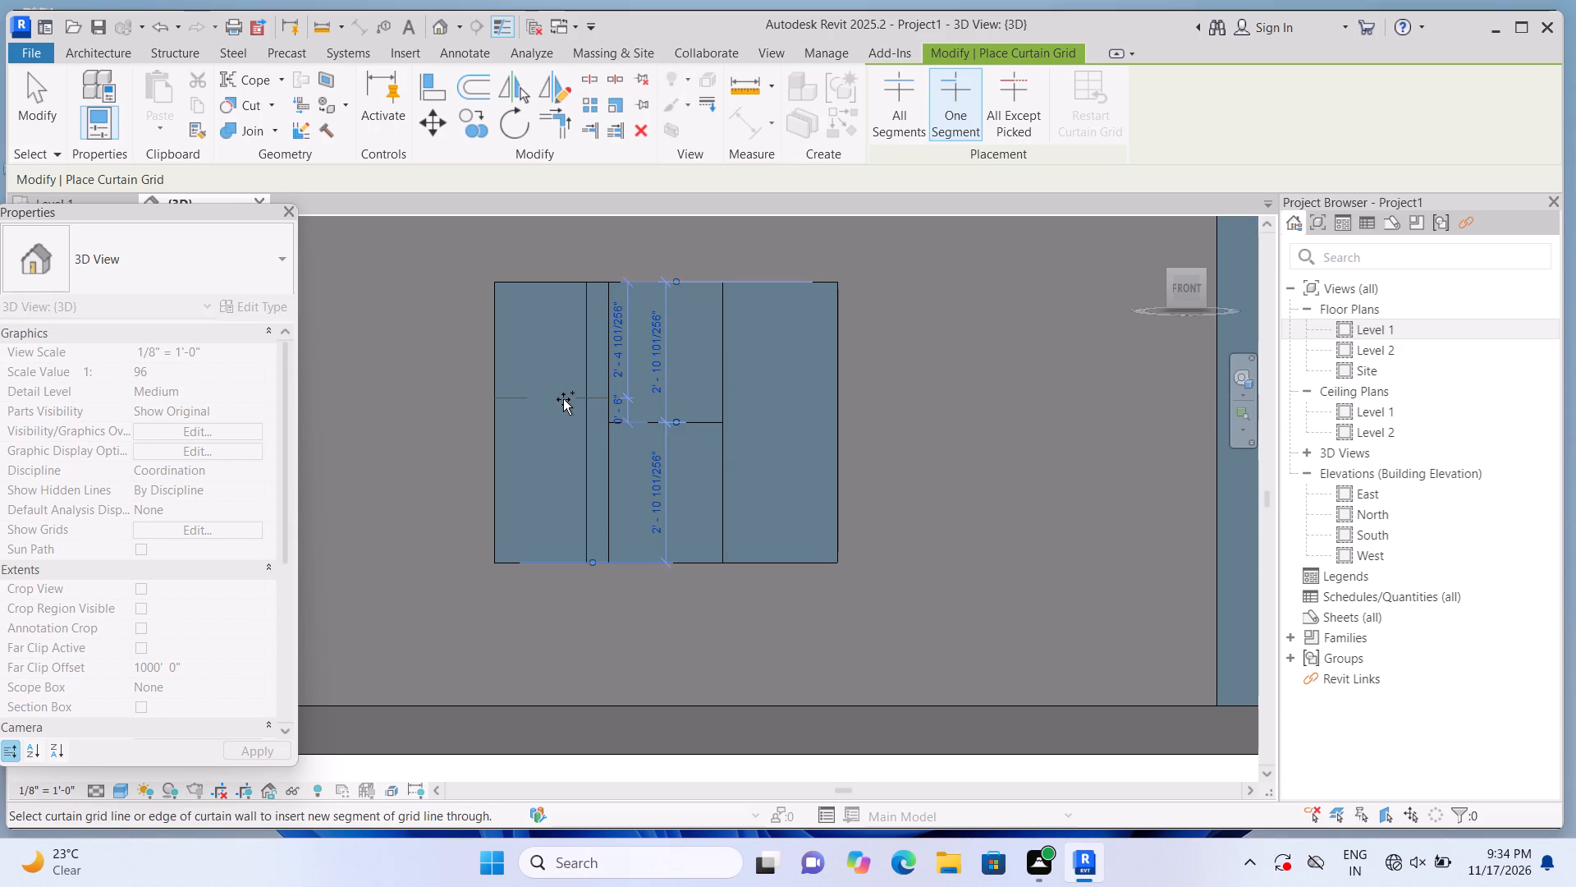
{"action": "left_click", "coordinate": [563, 399]}
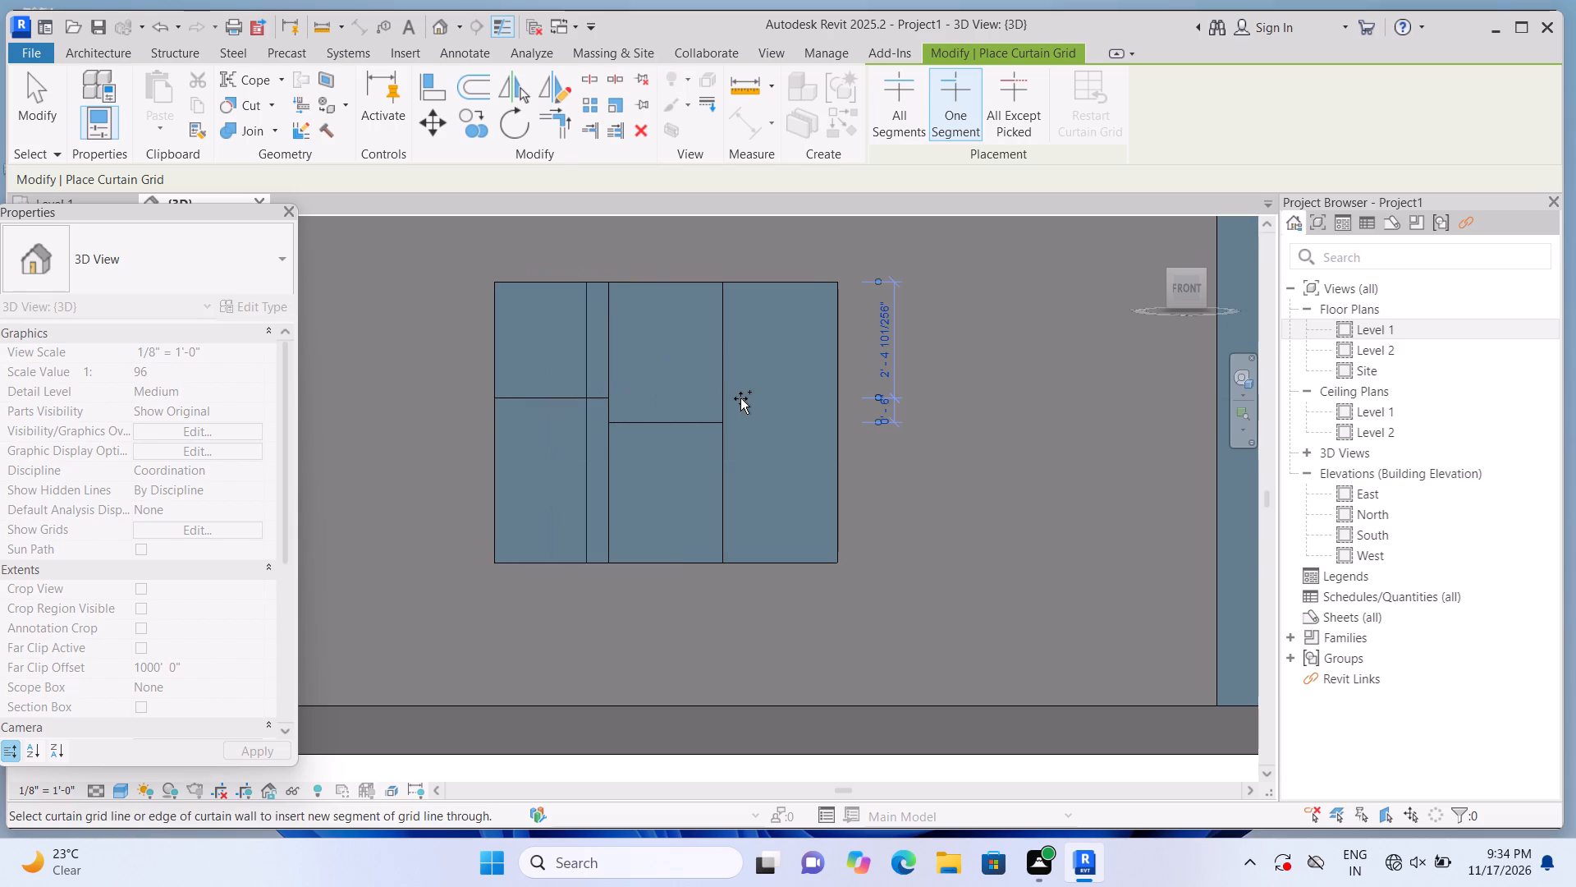
{"action": "scroll", "coordinate": [734, 399], "scroll_direction": "up", "scroll_amount": 2}
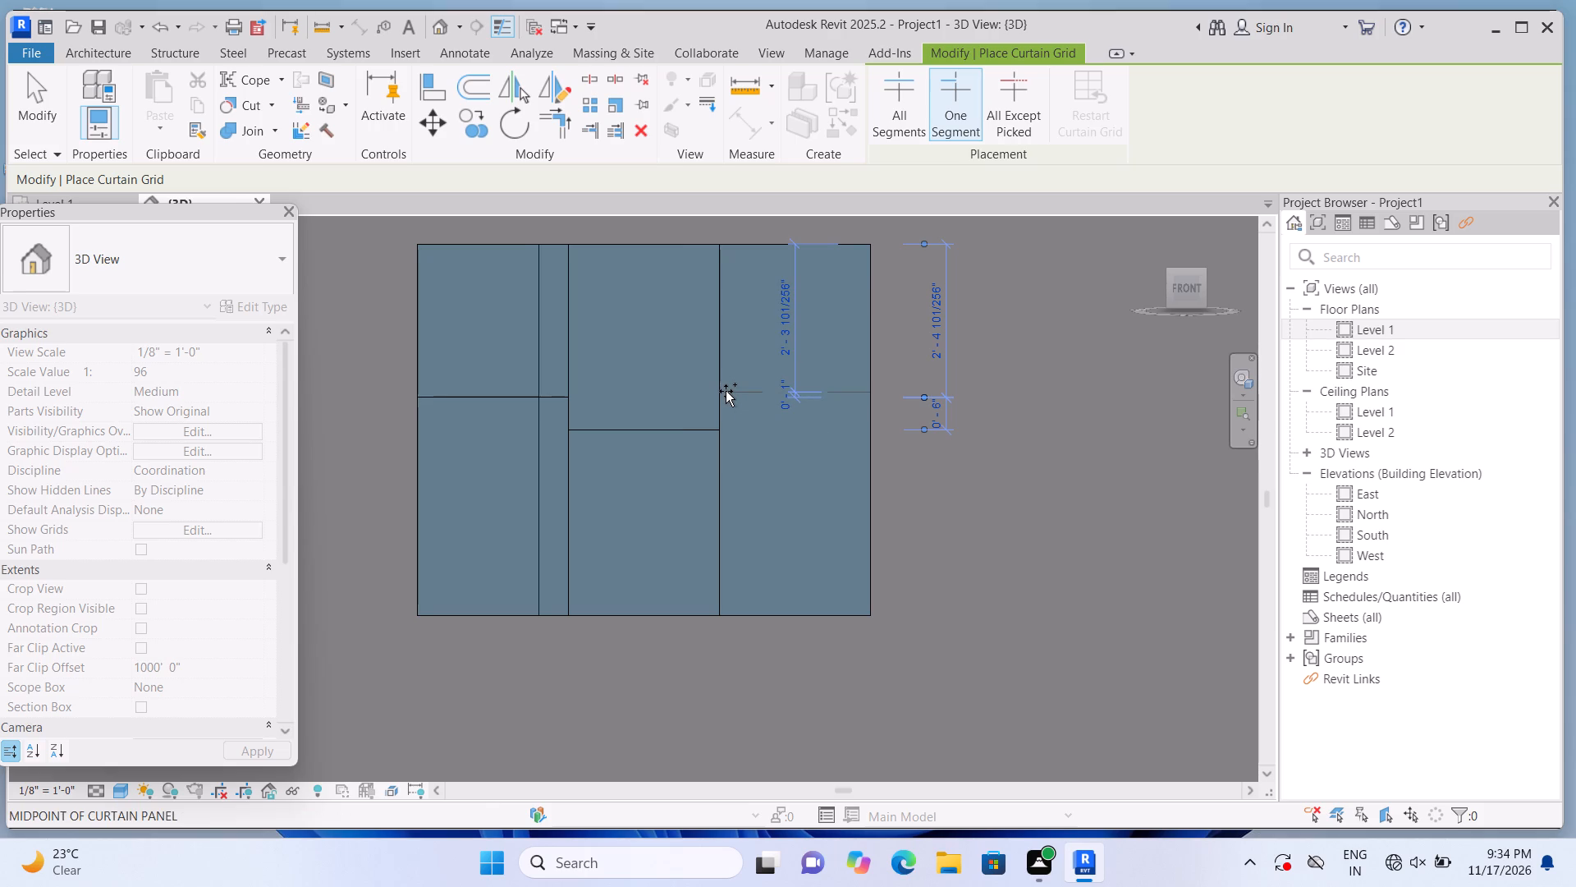
{"action": "left_click", "coordinate": [726, 391]}
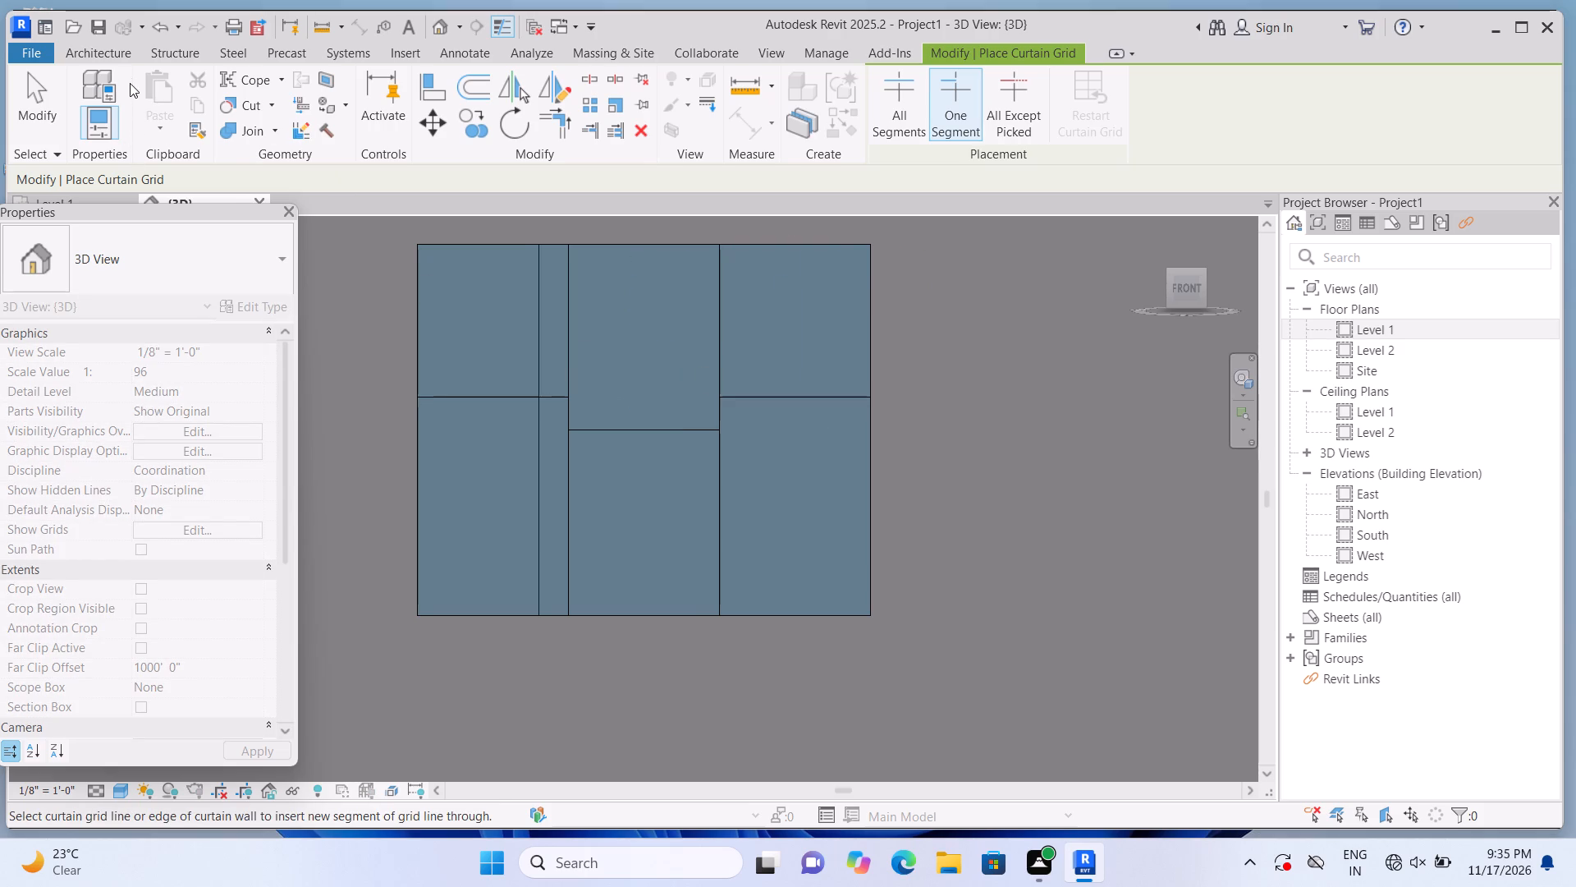
Place 2.5" x 5" rectangular mullions on all four edges and every vertical and horizontal grid line of the 7' wide window.
{"action": "left_click", "coordinate": [130, 48]}
{"action": "left_click", "coordinate": [611, 131]}
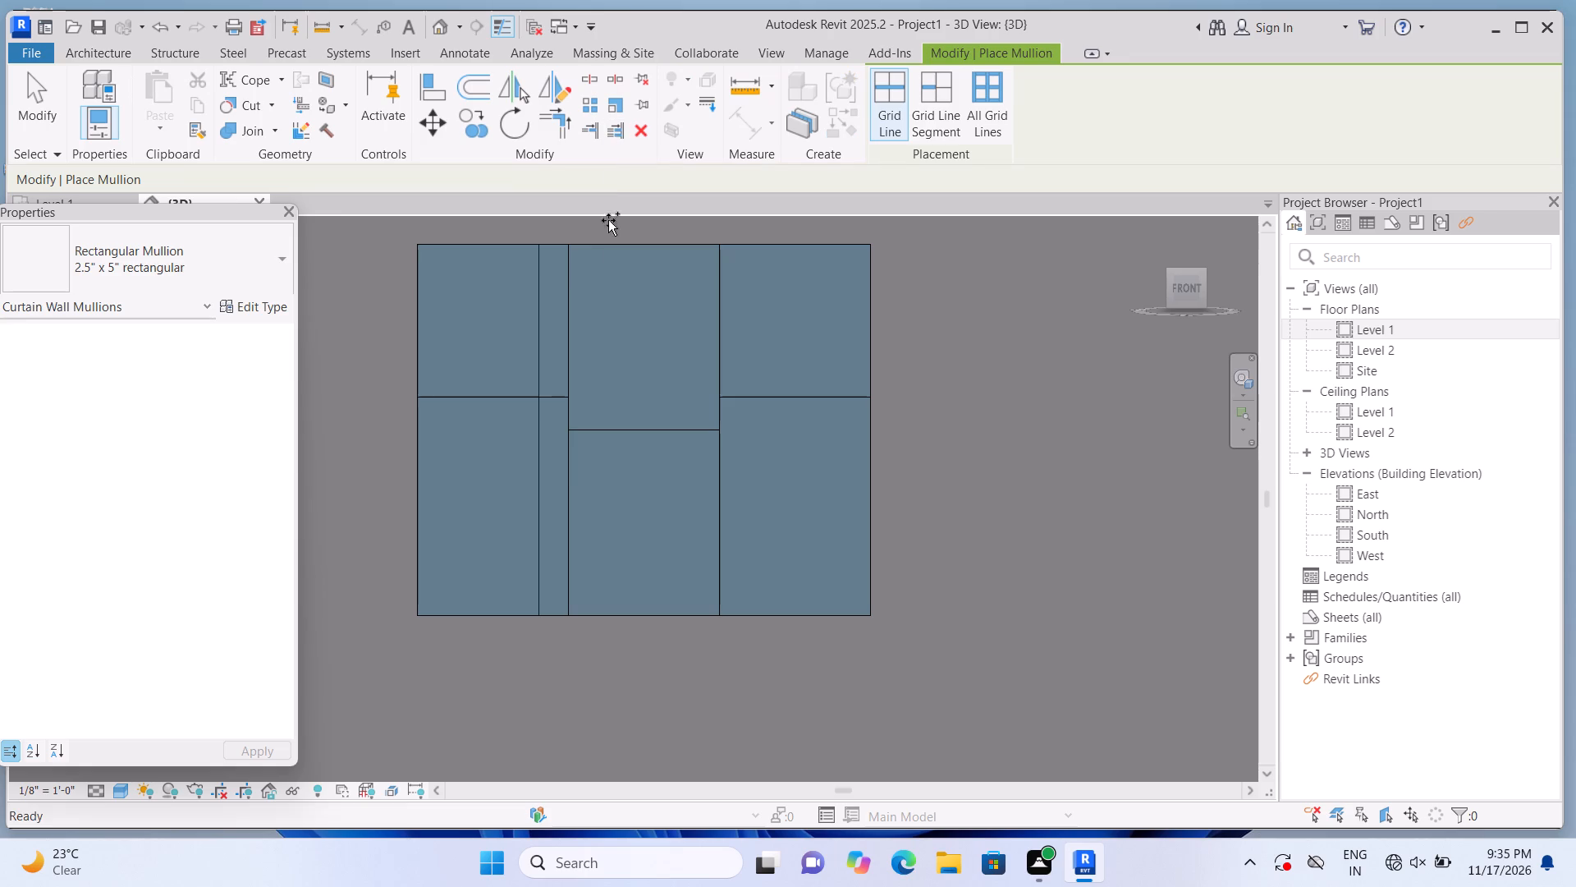
{"action": "left_click", "coordinate": [579, 299]}
{"action": "left_click", "coordinate": [734, 310]}
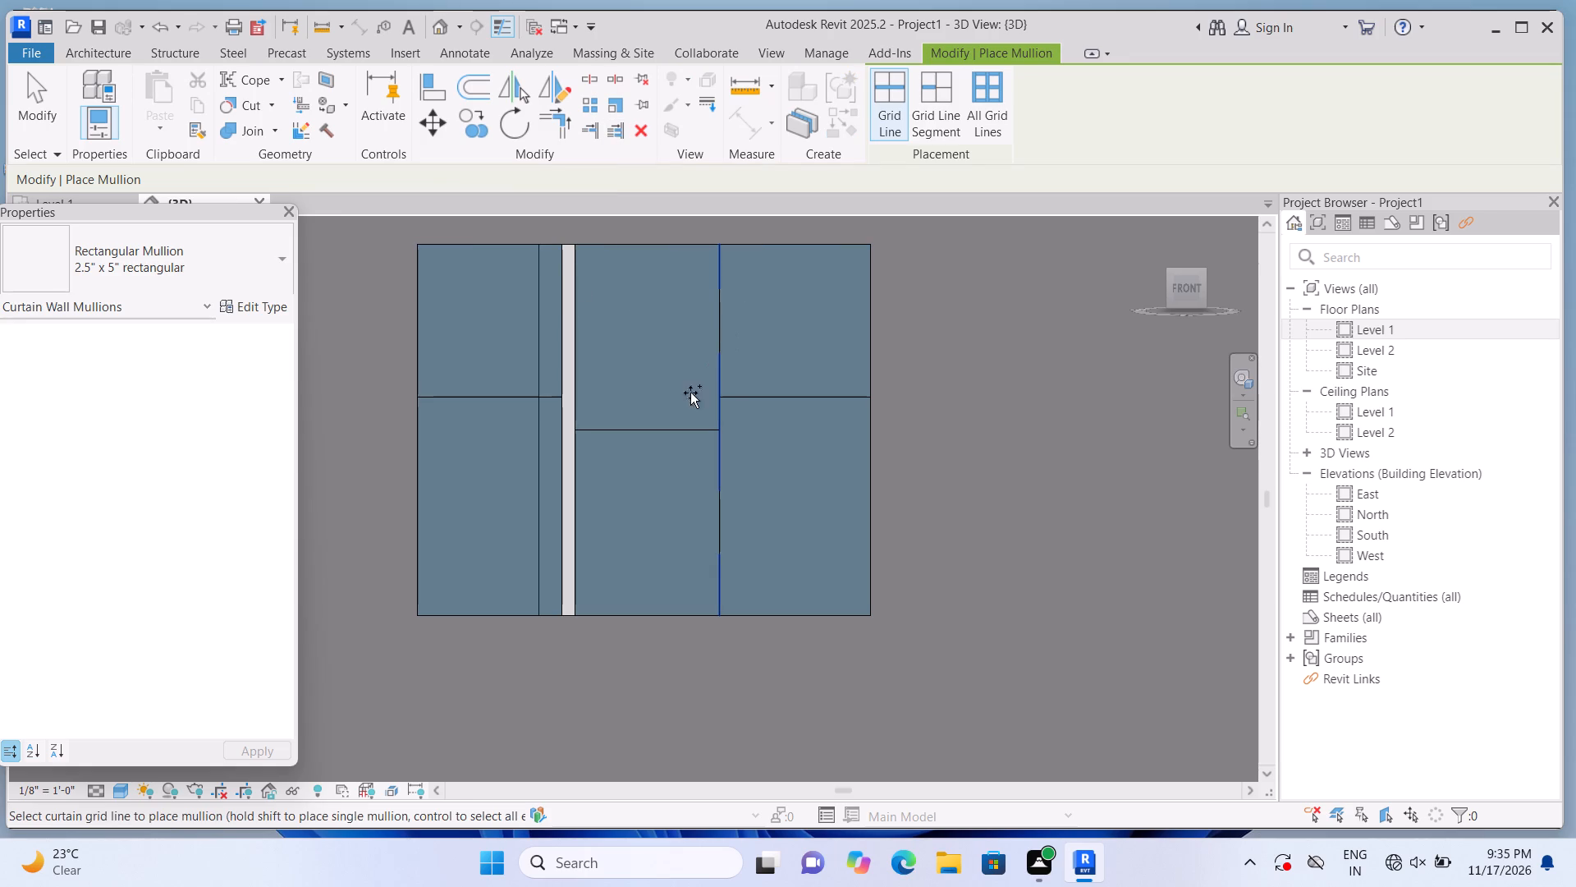
{"action": "left_click", "coordinate": [695, 419]}
{"action": "left_click", "coordinate": [684, 256]}
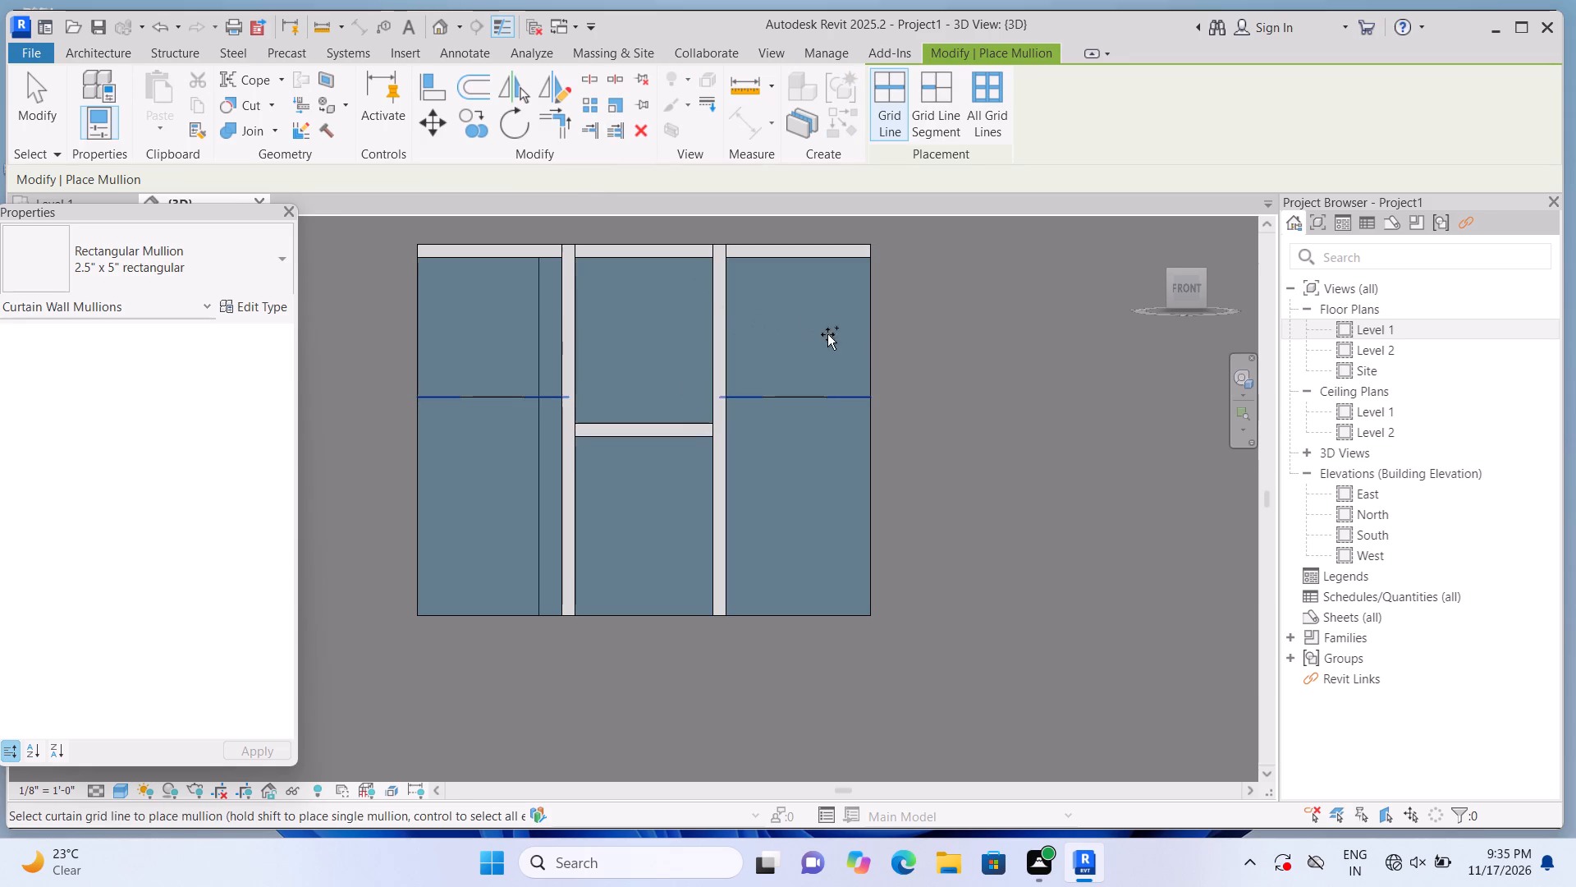
{"action": "left_click", "coordinate": [858, 346]}
{"action": "left_click", "coordinate": [845, 390]}
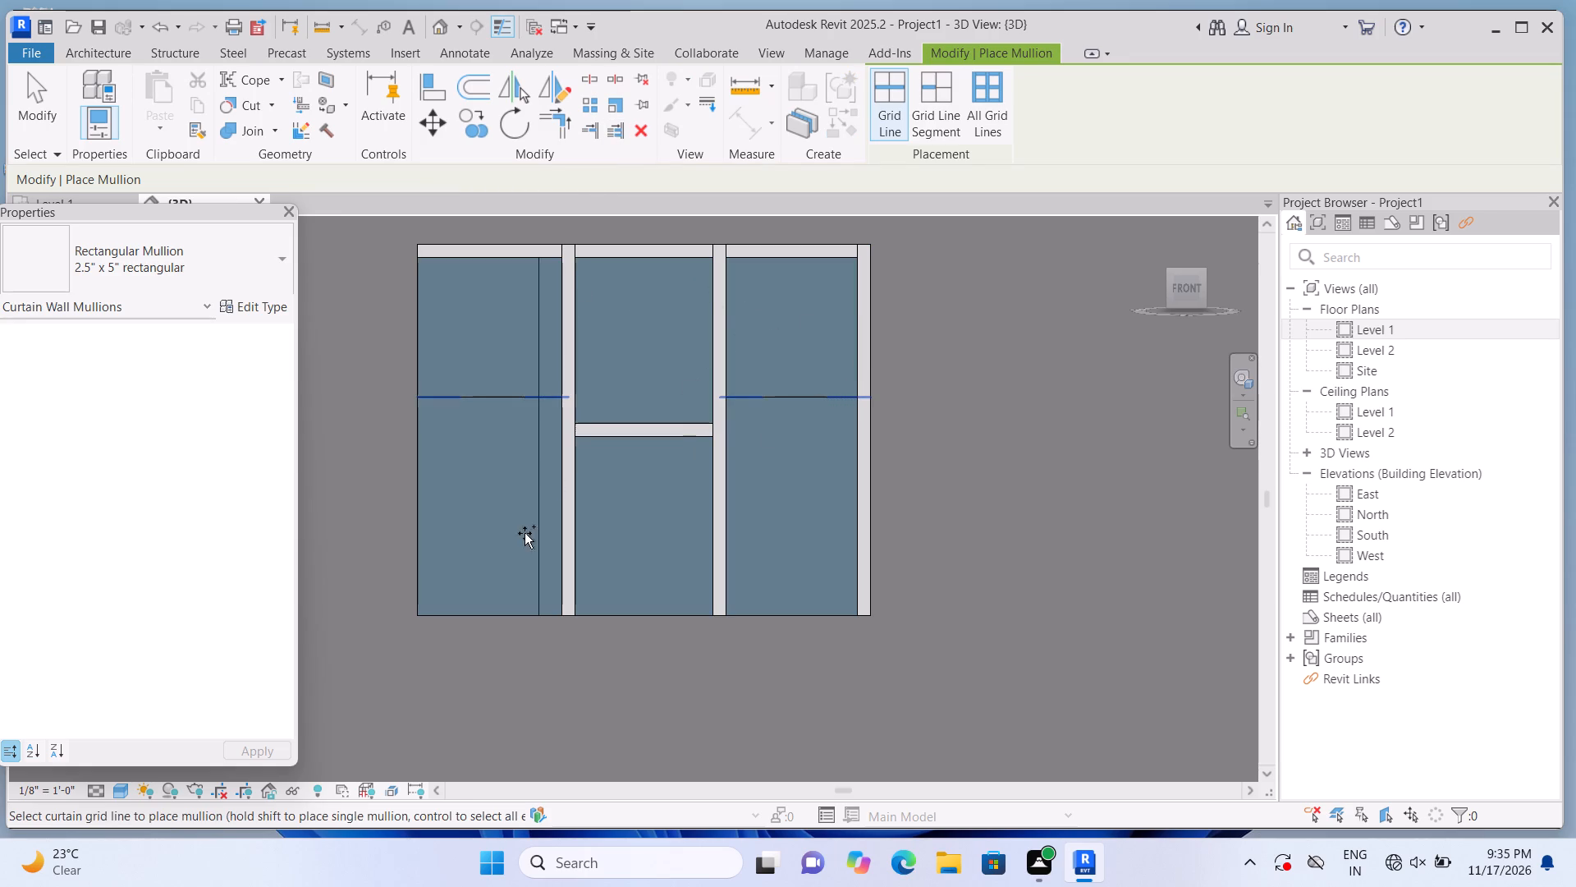
{"action": "left_click", "coordinate": [418, 562]}
{"action": "left_click", "coordinate": [452, 607]}
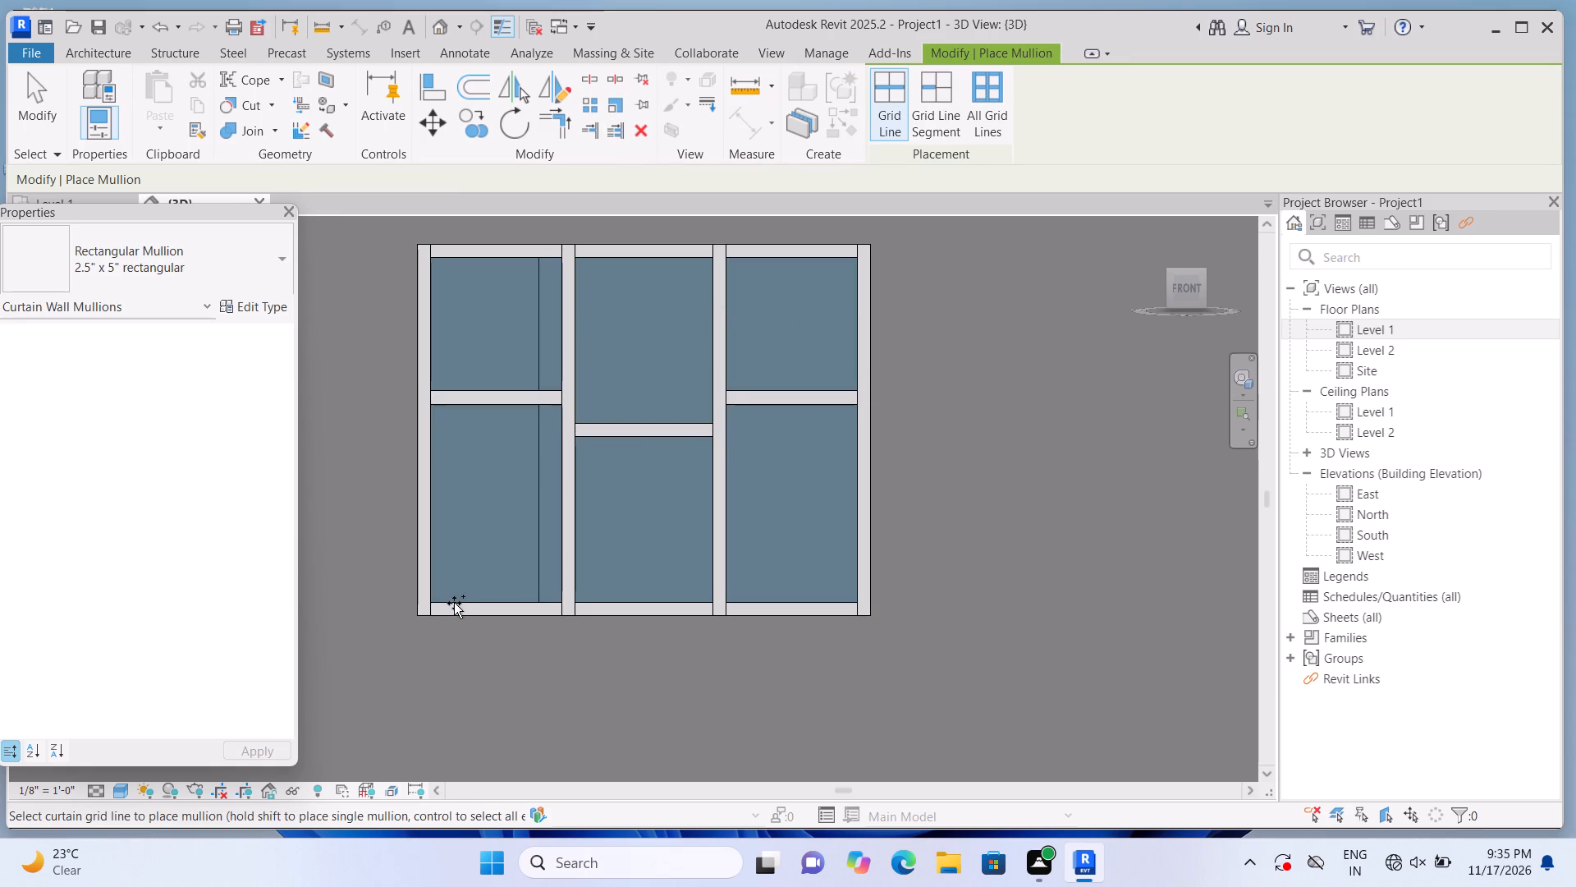
{"action": "scroll", "coordinate": [454, 602], "scroll_direction": "down", "scroll_amount": 4}
{"action": "key", "text": "Escape"}
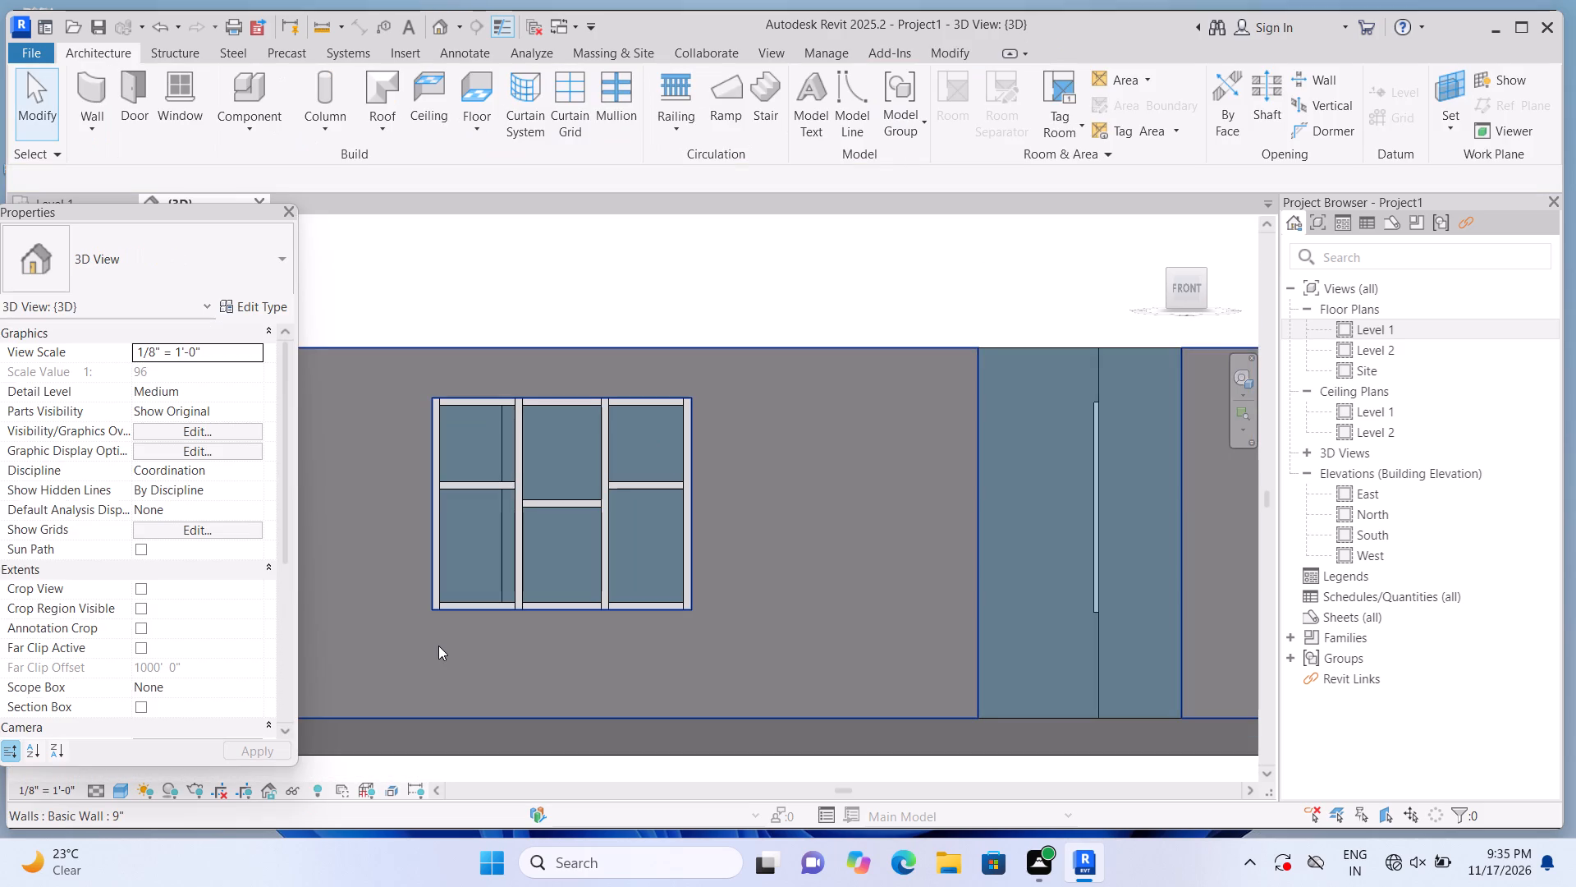
Resize the 5' 6" wide front curtain wall to a base offset of about 2' 3" and a height of about 5' 2".
{"action": "scroll", "coordinate": [432, 614], "scroll_direction": "down", "scroll_amount": 4}
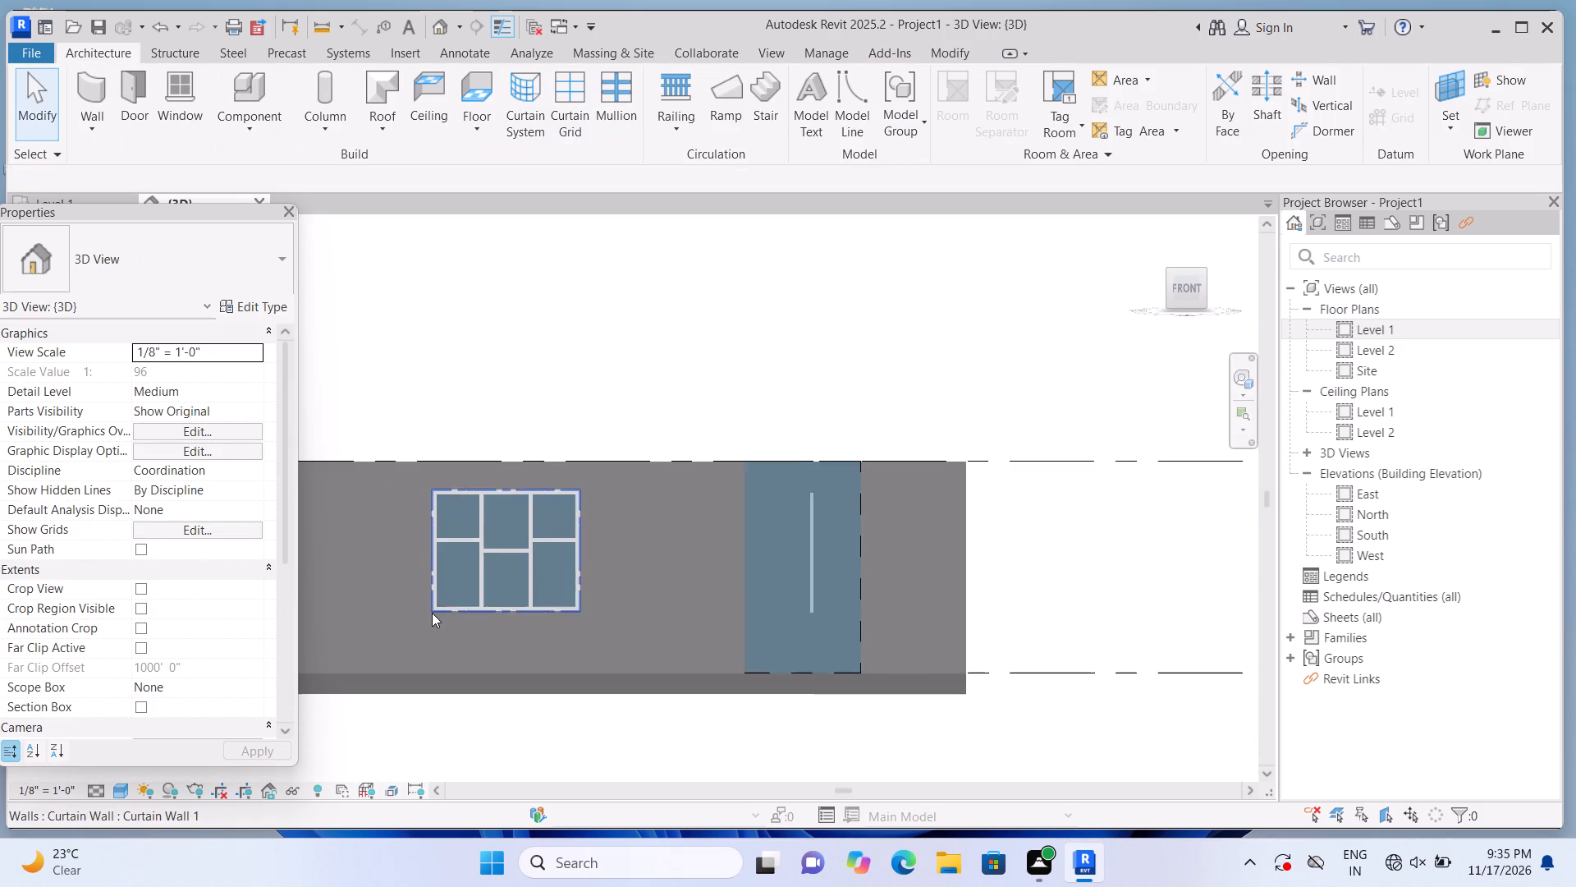
{"action": "scroll", "coordinate": [476, 699], "scroll_direction": "down", "scroll_amount": 4}
{"action": "scroll", "coordinate": [491, 690], "scroll_direction": "up", "scroll_amount": 1}
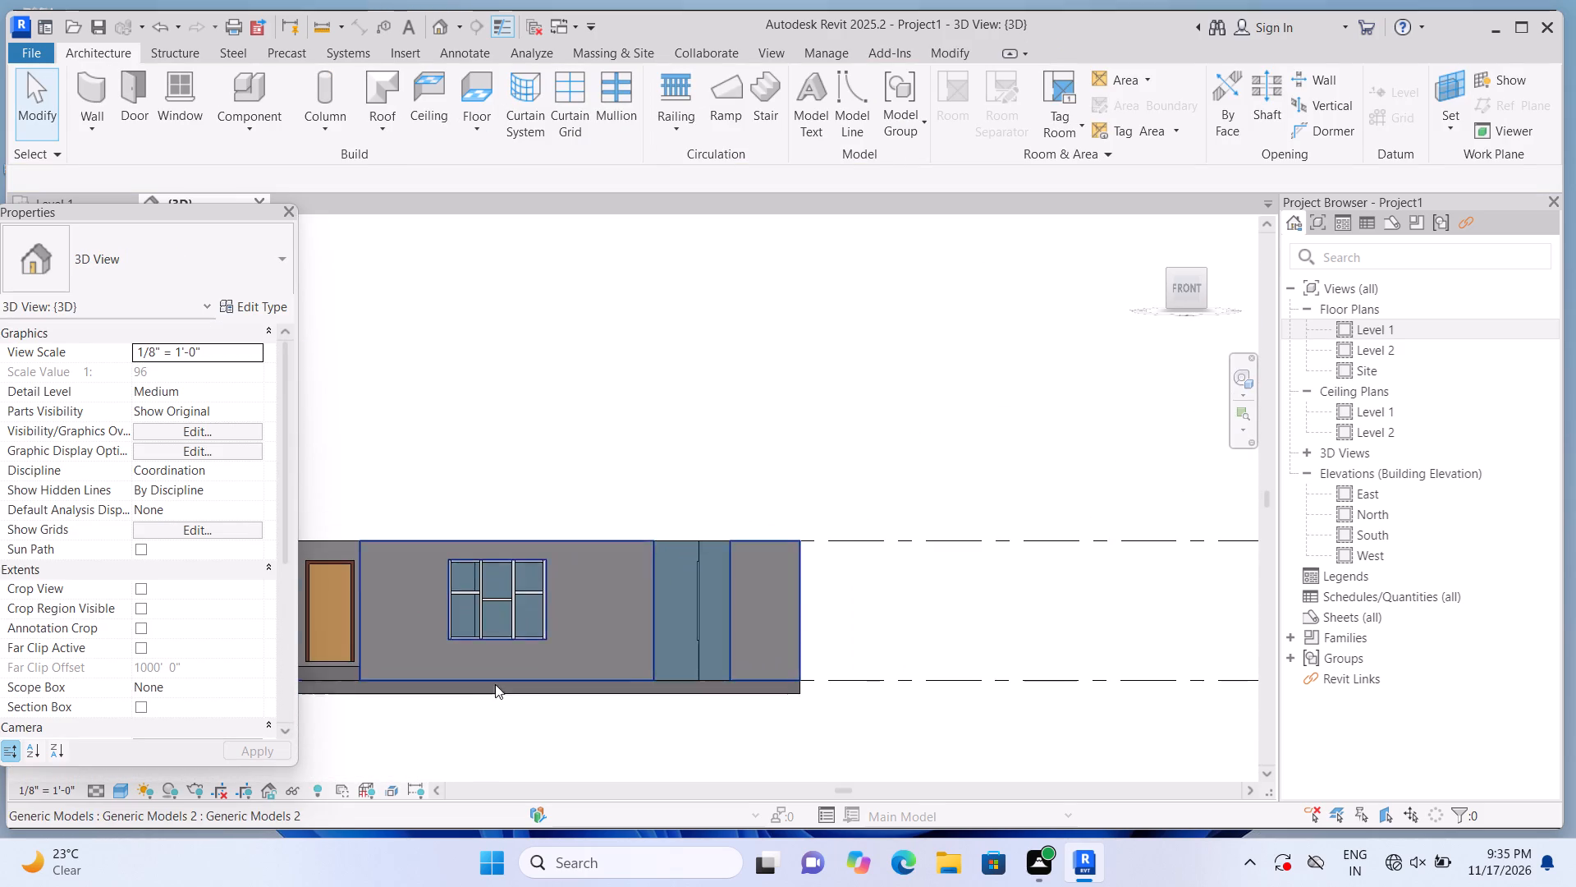
{"action": "scroll", "coordinate": [497, 684], "scroll_direction": "down", "scroll_amount": 3}
{"action": "scroll", "coordinate": [423, 698], "scroll_direction": "up", "scroll_amount": 4}
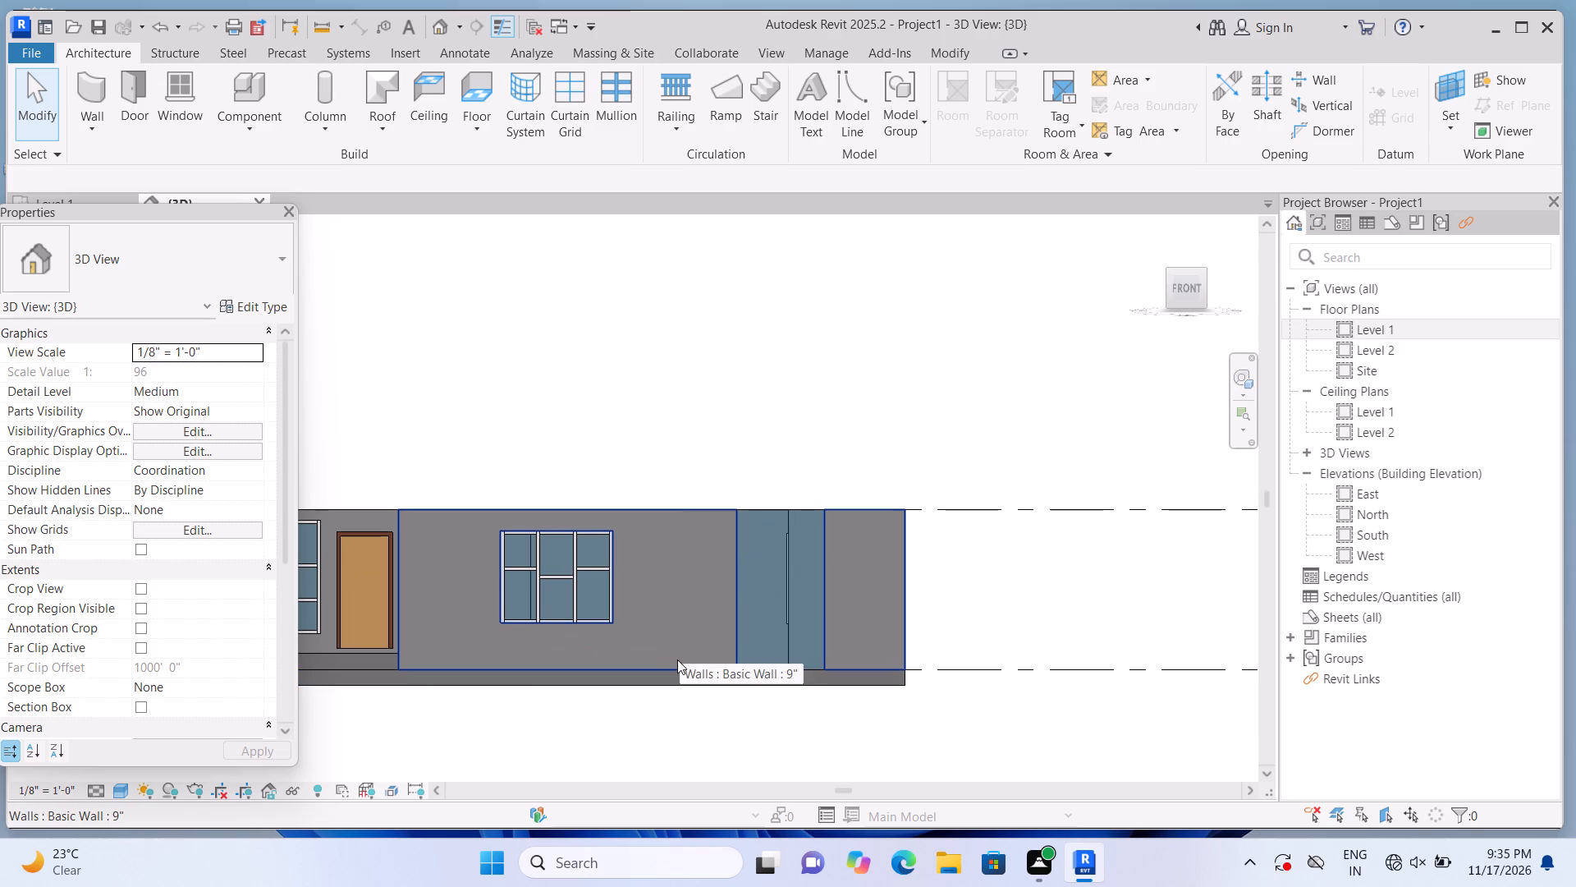
{"action": "left_click", "coordinate": [735, 574]}
{"action": "scroll", "coordinate": [758, 684], "scroll_direction": "up", "scroll_amount": 5}
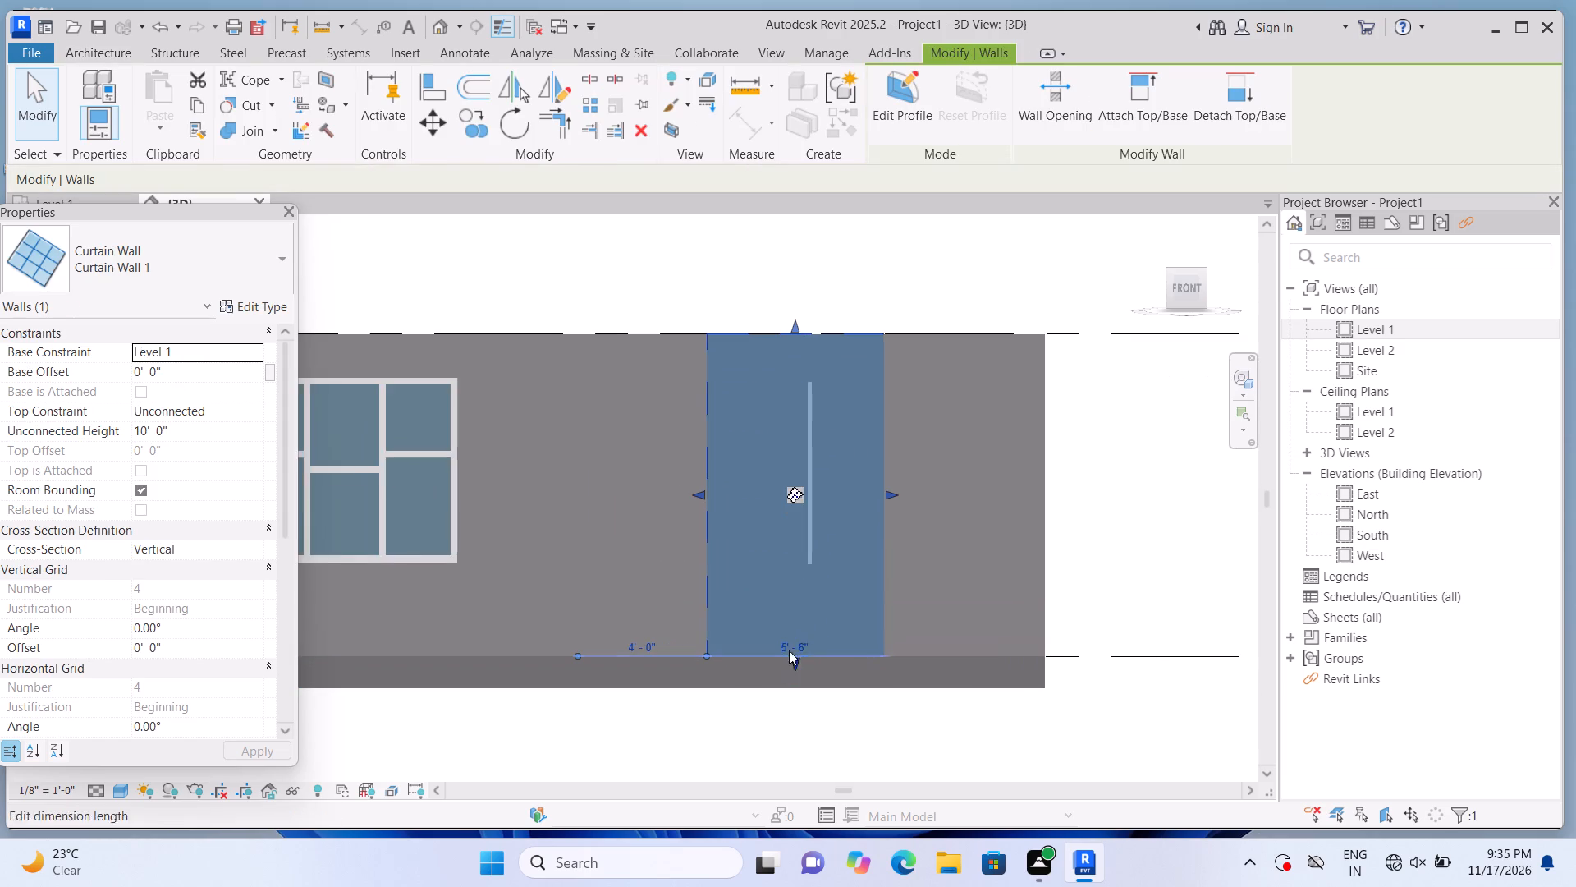
{"action": "left_click_drag", "start_coordinate": [795, 661], "coordinate": [776, 563]}
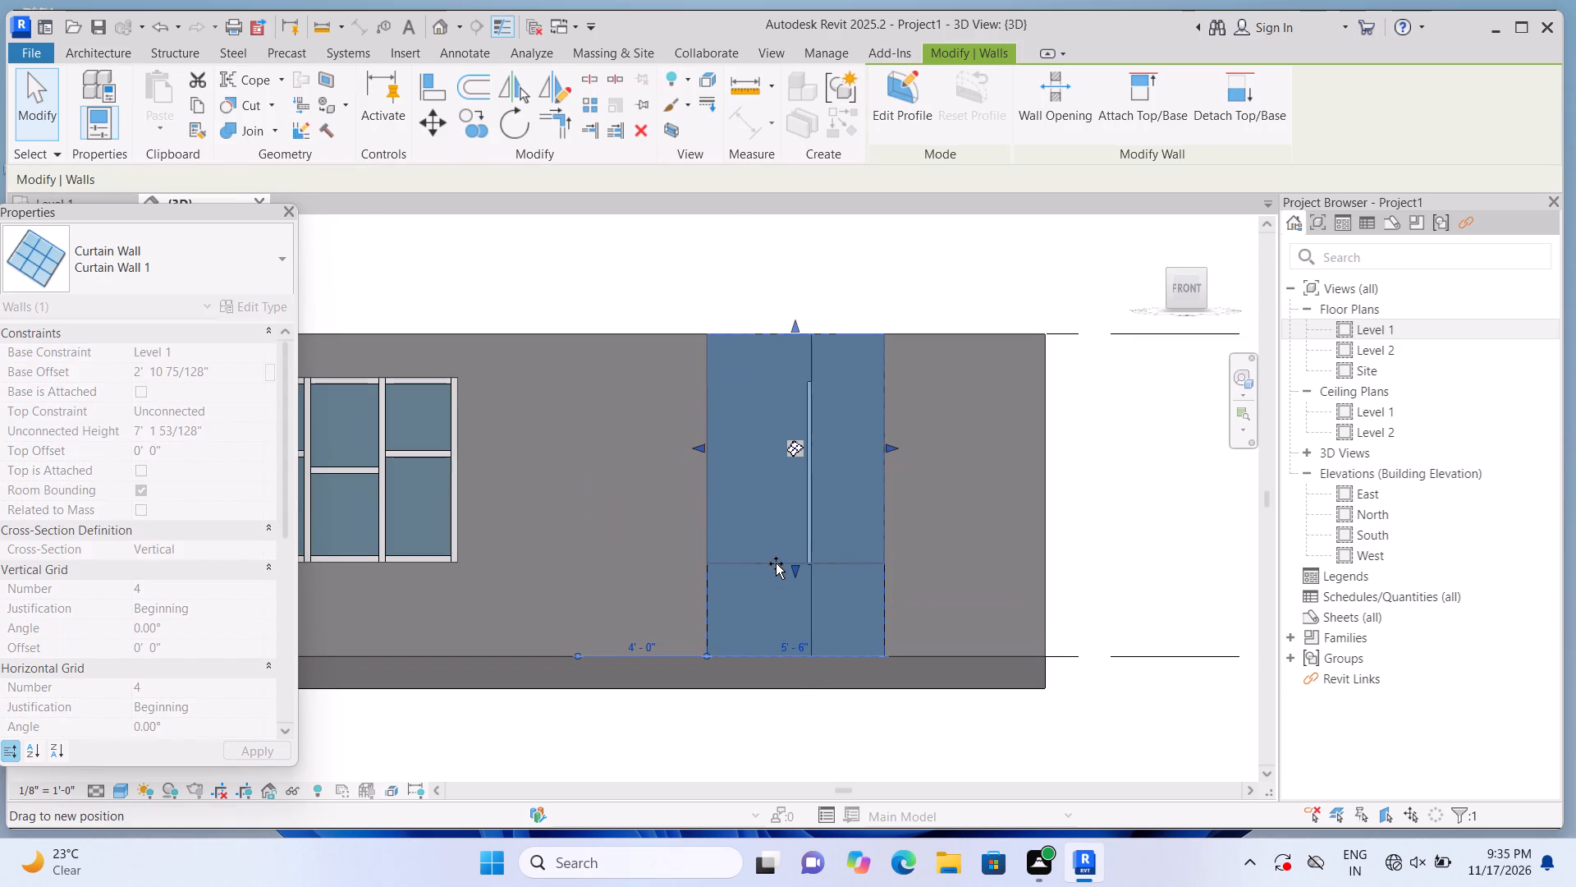
{"action": "left_click_drag", "start_coordinate": [776, 563], "coordinate": [783, 584]}
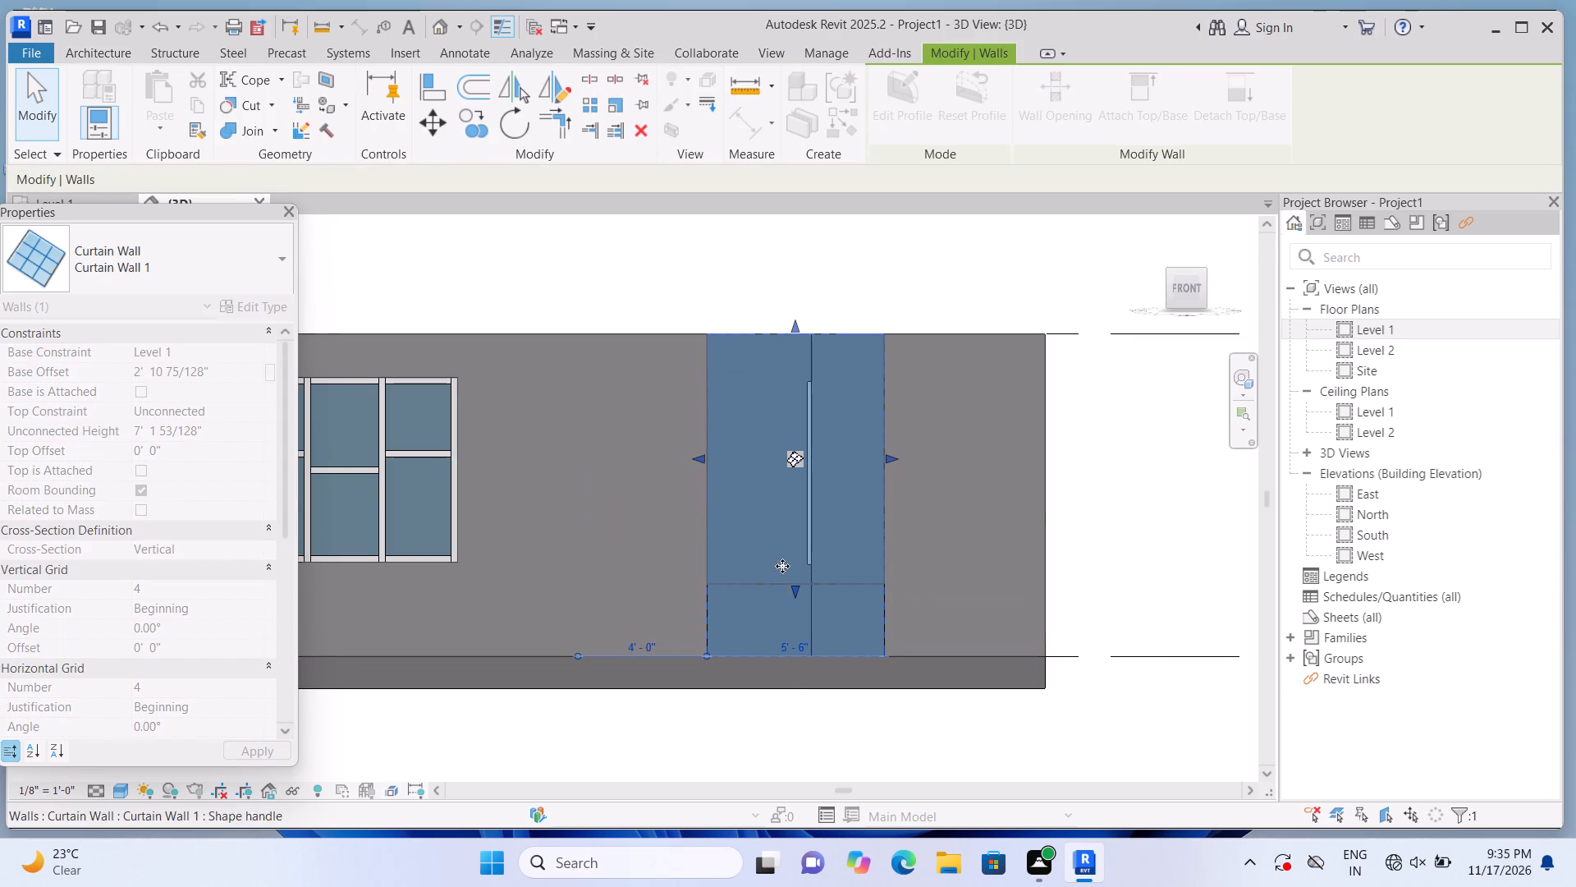
{"action": "left_click_drag", "start_coordinate": [794, 324], "coordinate": [795, 324]}
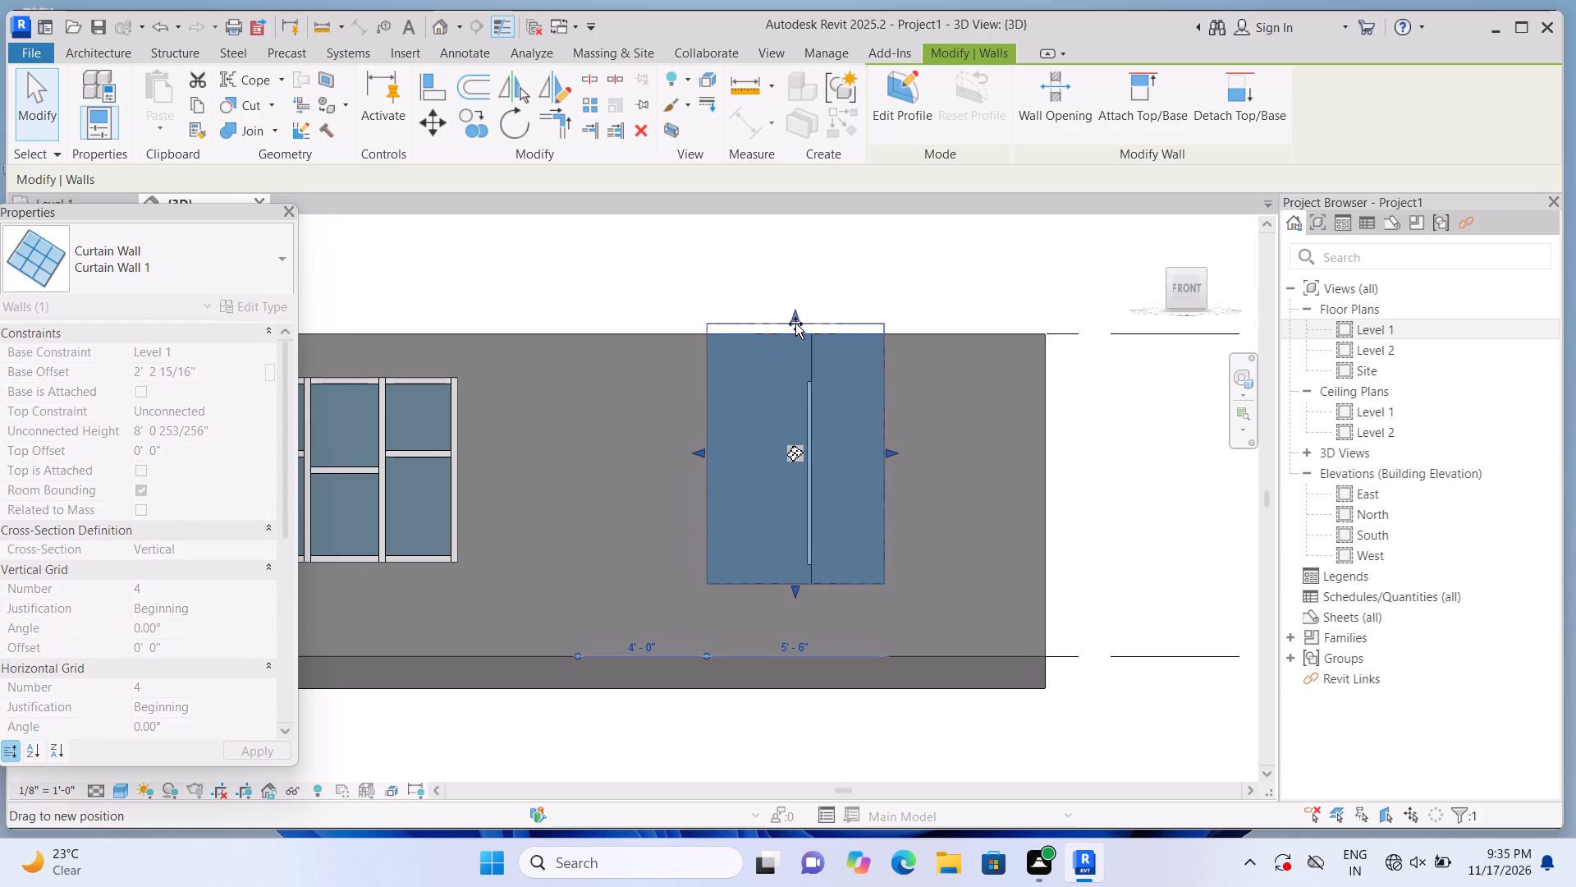
{"action": "left_click_drag", "start_coordinate": [795, 324], "coordinate": [819, 395]}
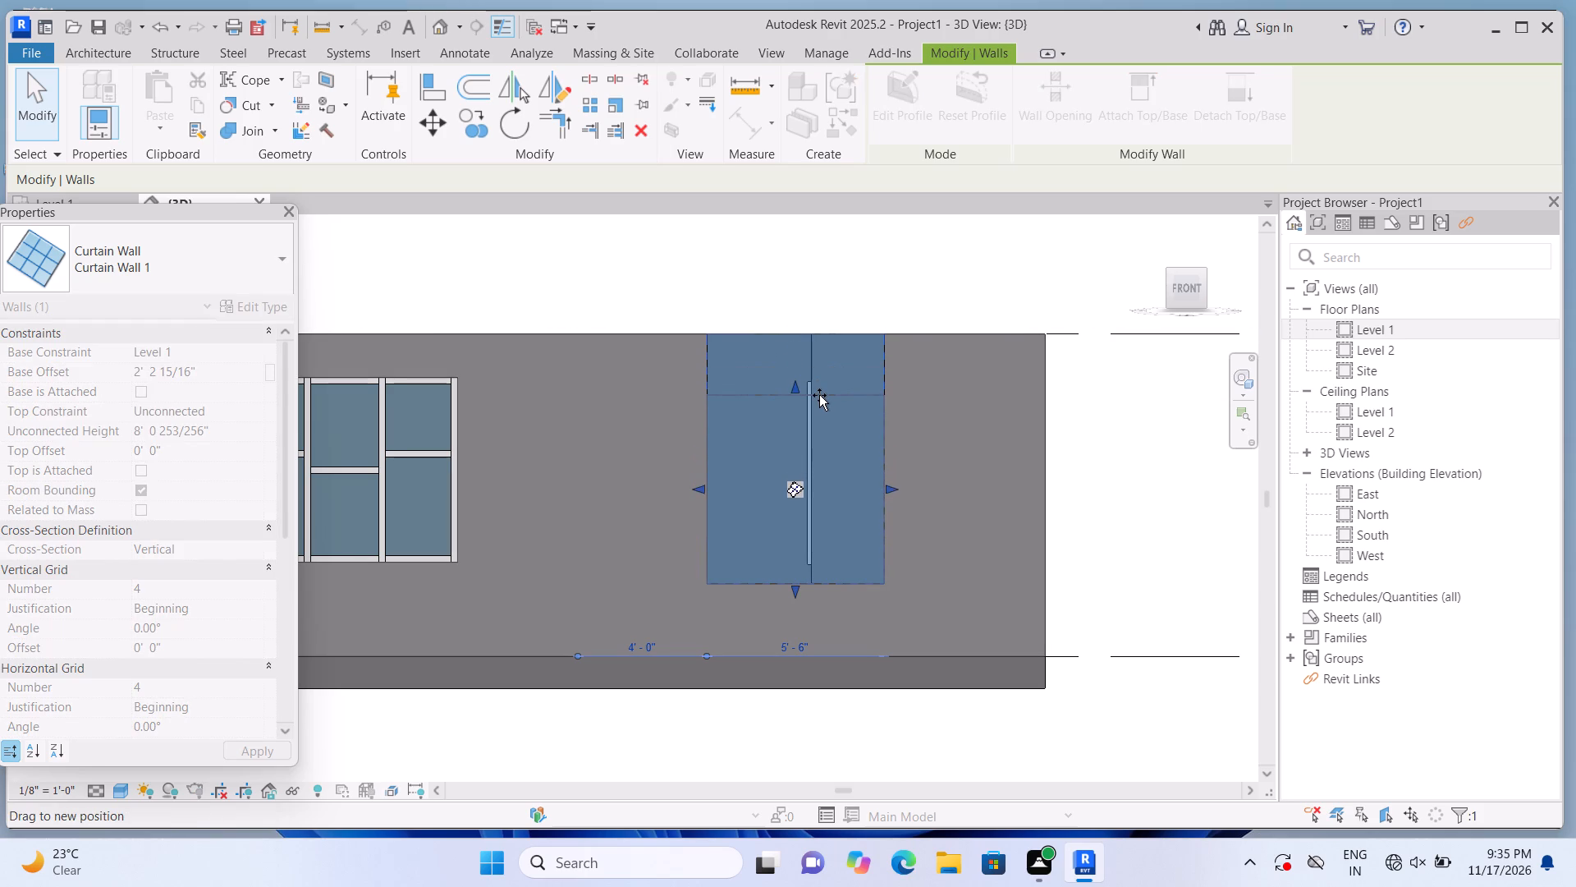
{"action": "left_click_drag", "start_coordinate": [819, 395], "coordinate": [828, 407]}
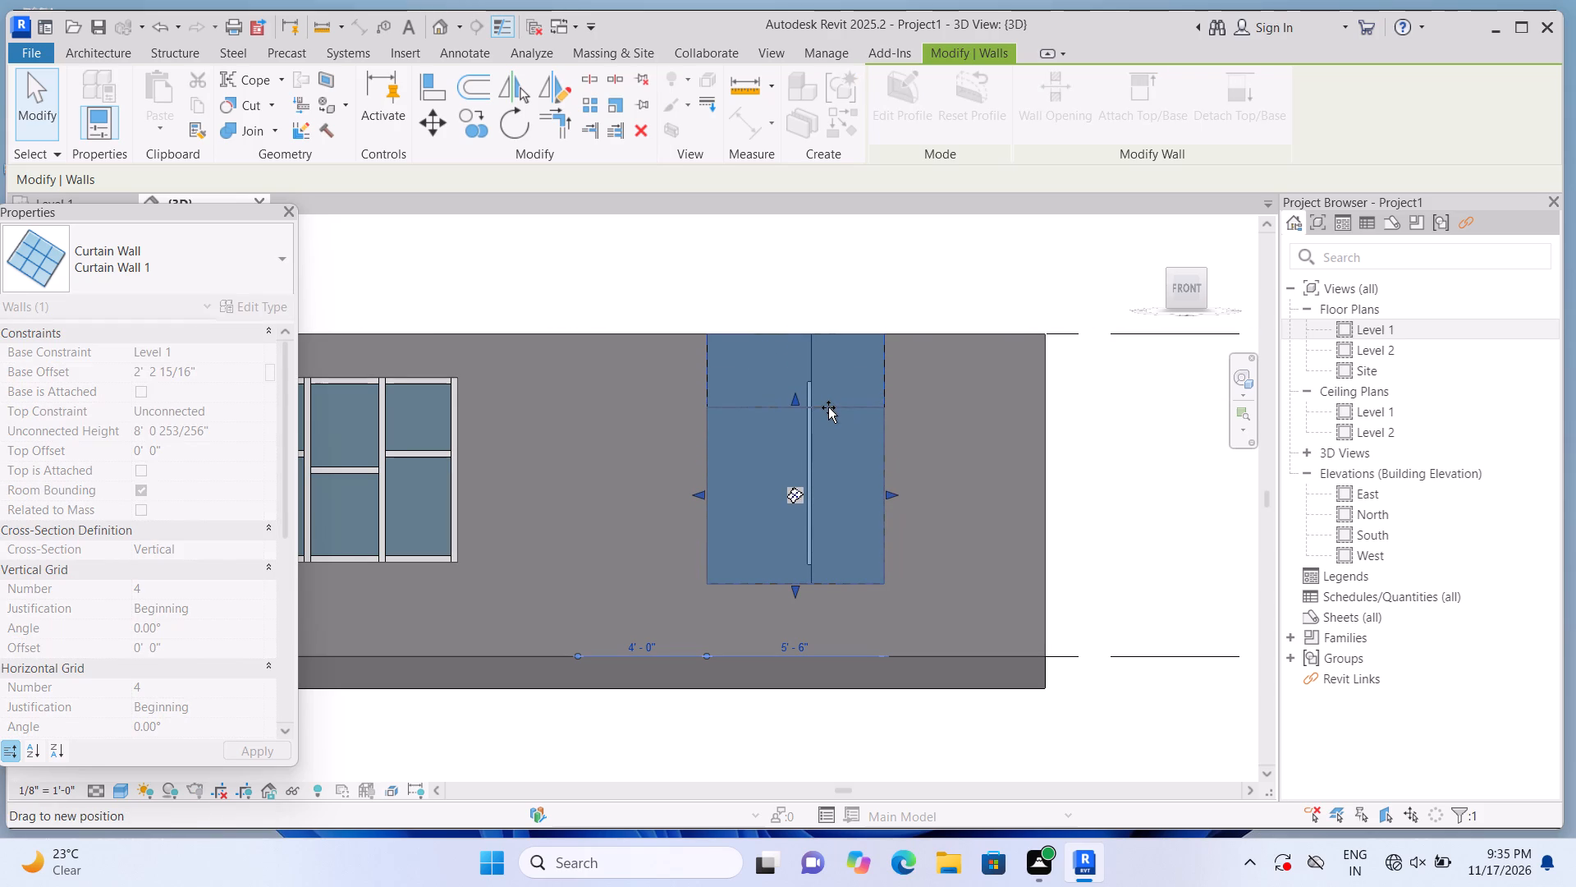
{"action": "left_click_drag", "start_coordinate": [828, 407], "coordinate": [832, 416]}
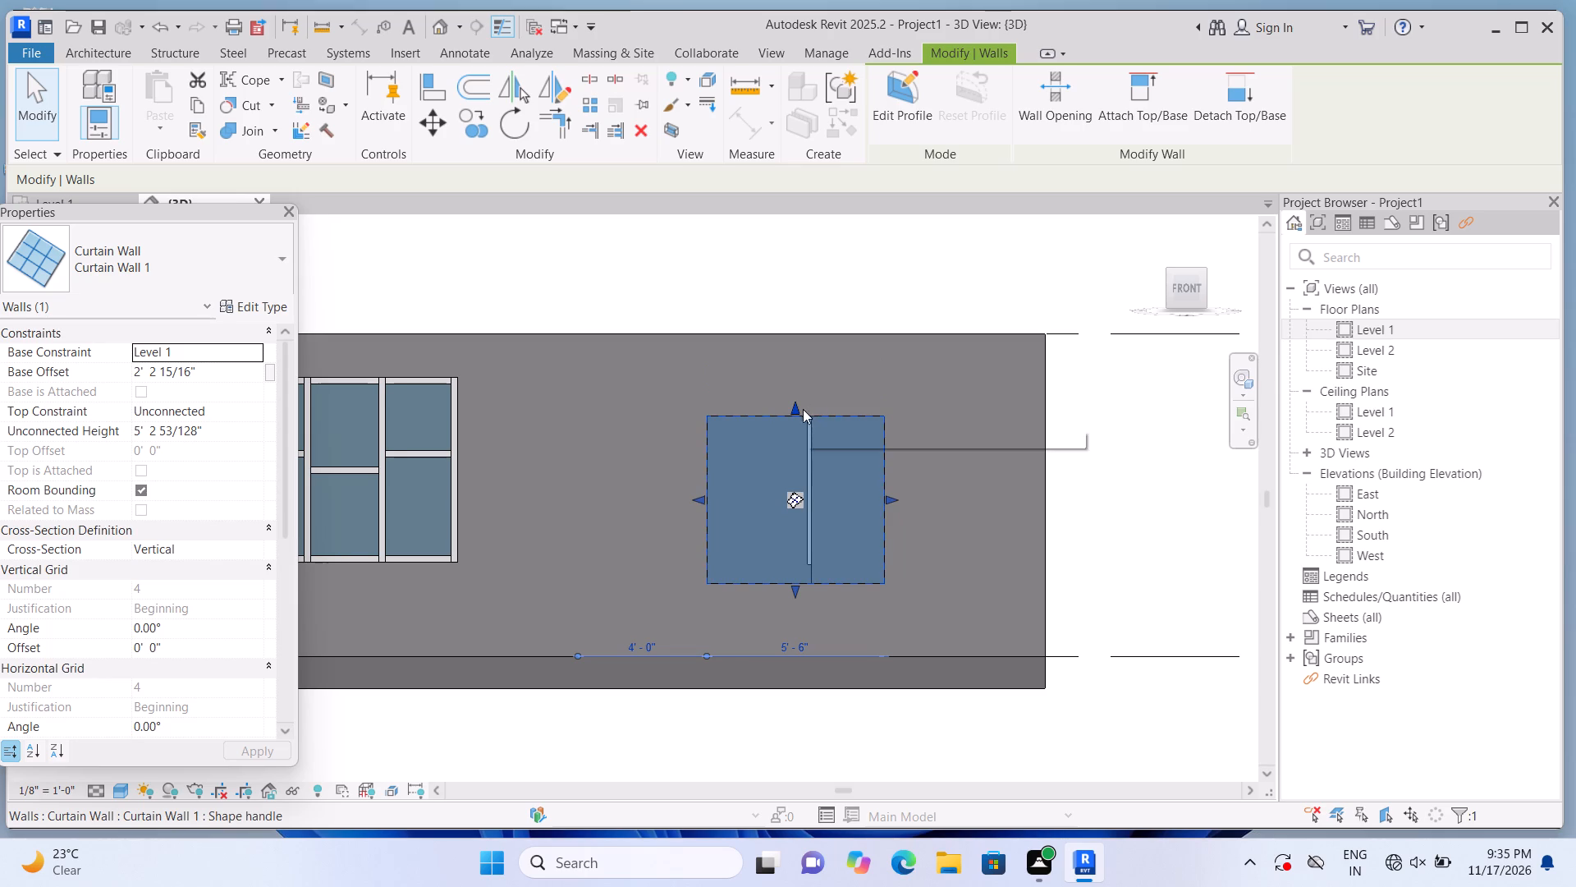
Stretch the top of the 5' 6" wide front curtain wall upward to a height of about 5' 10".
{"action": "left_click", "coordinate": [795, 403]}
{"action": "left_click", "coordinate": [793, 396]}
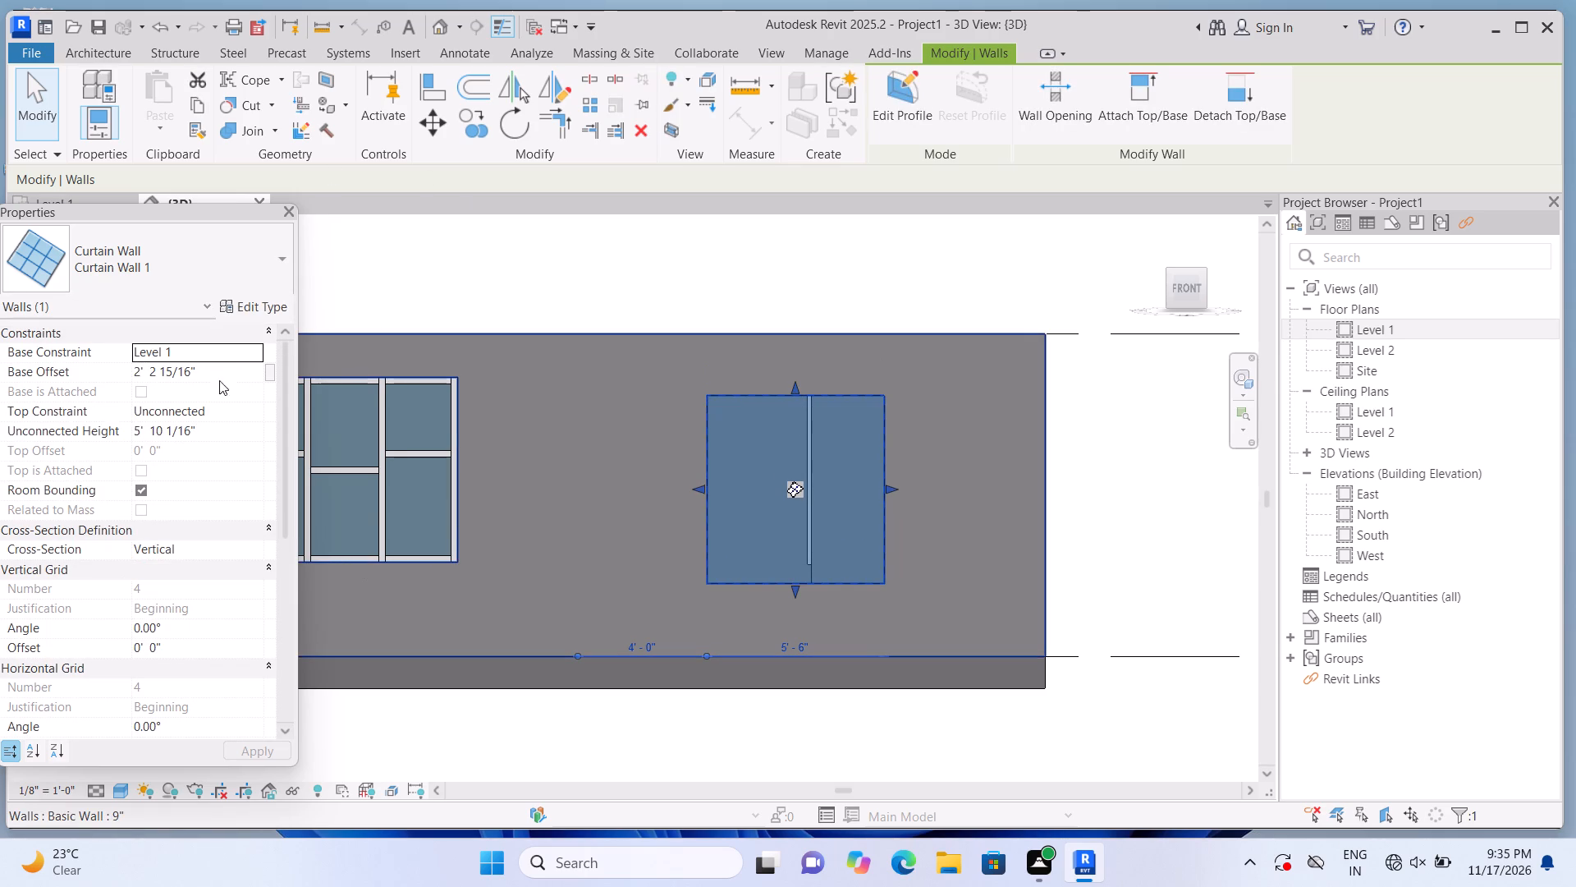
Add two vertical curtain grid lines dividing the 5' 6" wide window into three equal panels of 1' 10".
{"action": "left_click", "coordinate": [124, 58]}
{"action": "left_click", "coordinate": [580, 126]}
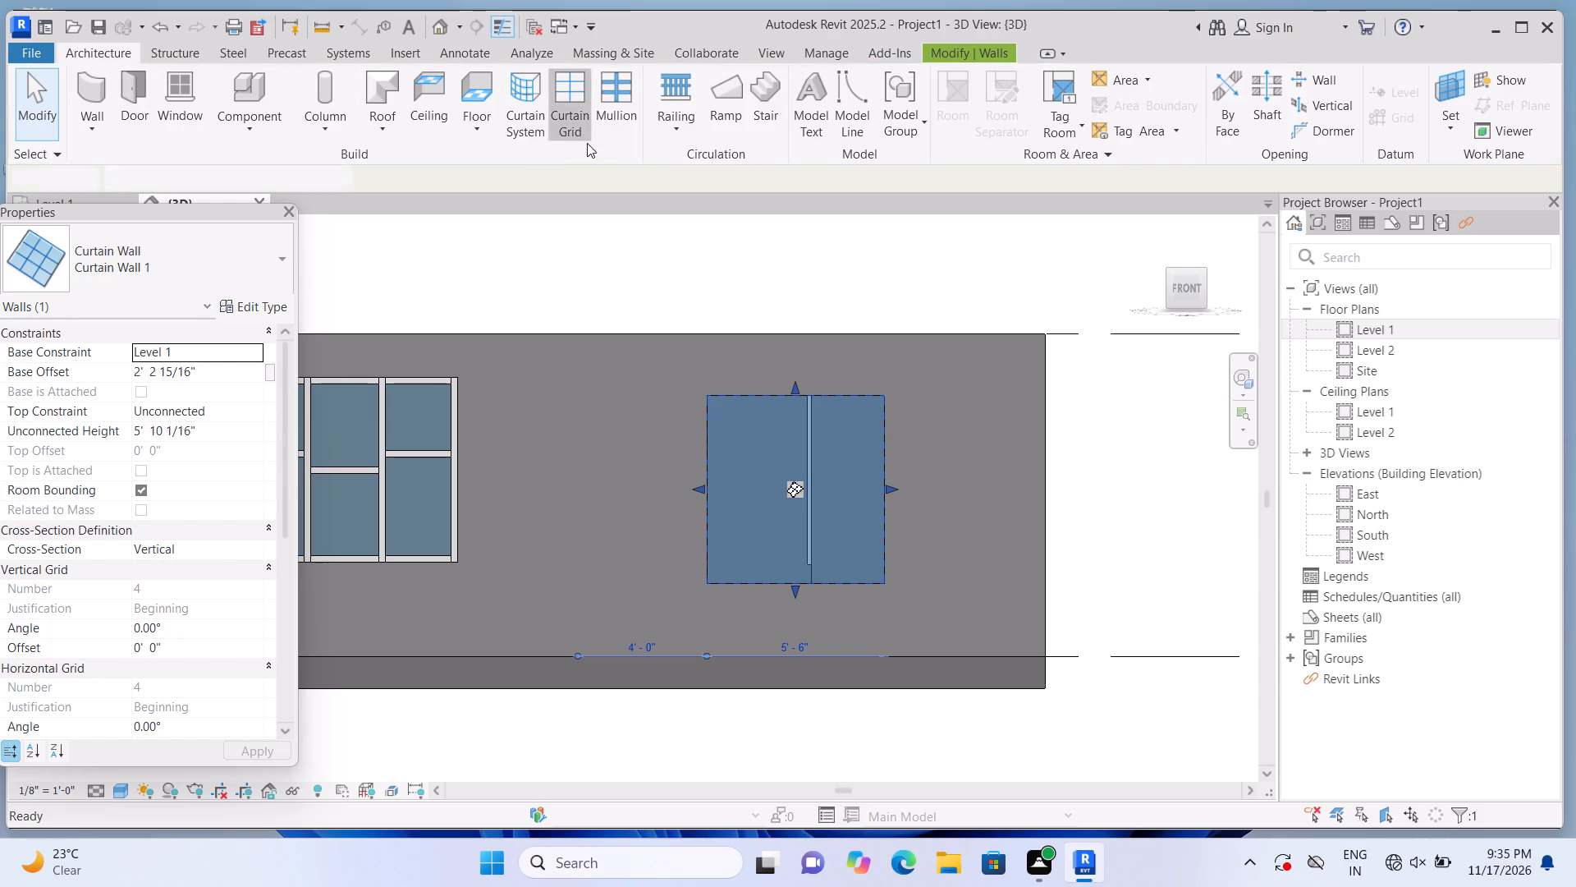
{"action": "scroll", "coordinate": [745, 377], "scroll_direction": "up", "scroll_amount": 1}
{"action": "scroll", "coordinate": [787, 449], "scroll_direction": "up", "scroll_amount": 1}
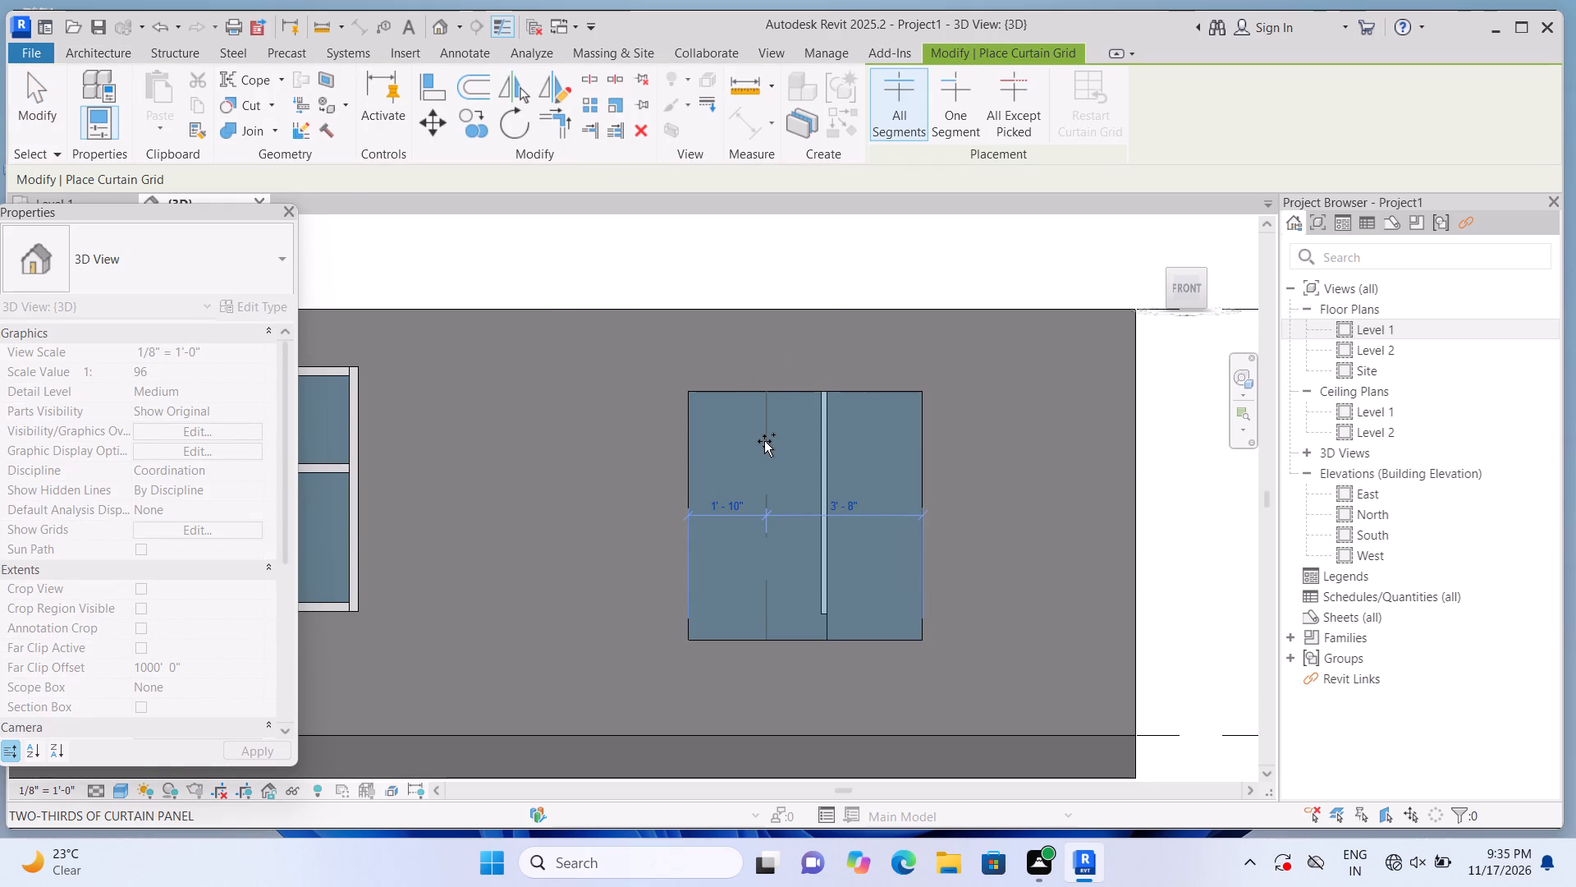
{"action": "left_click", "coordinate": [764, 441]}
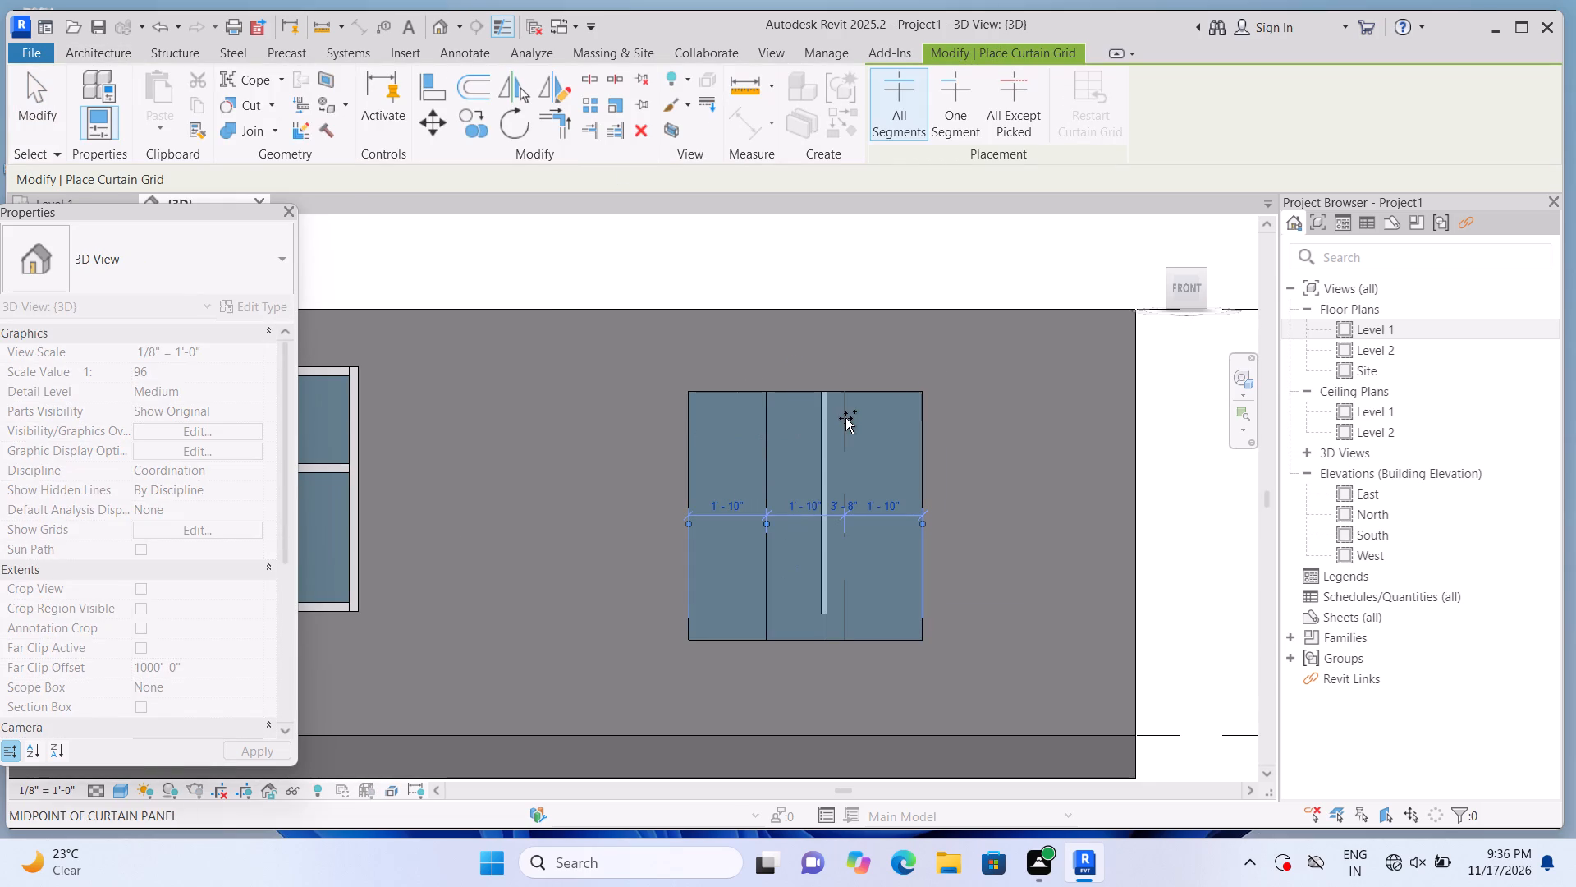
{"action": "left_click", "coordinate": [846, 418]}
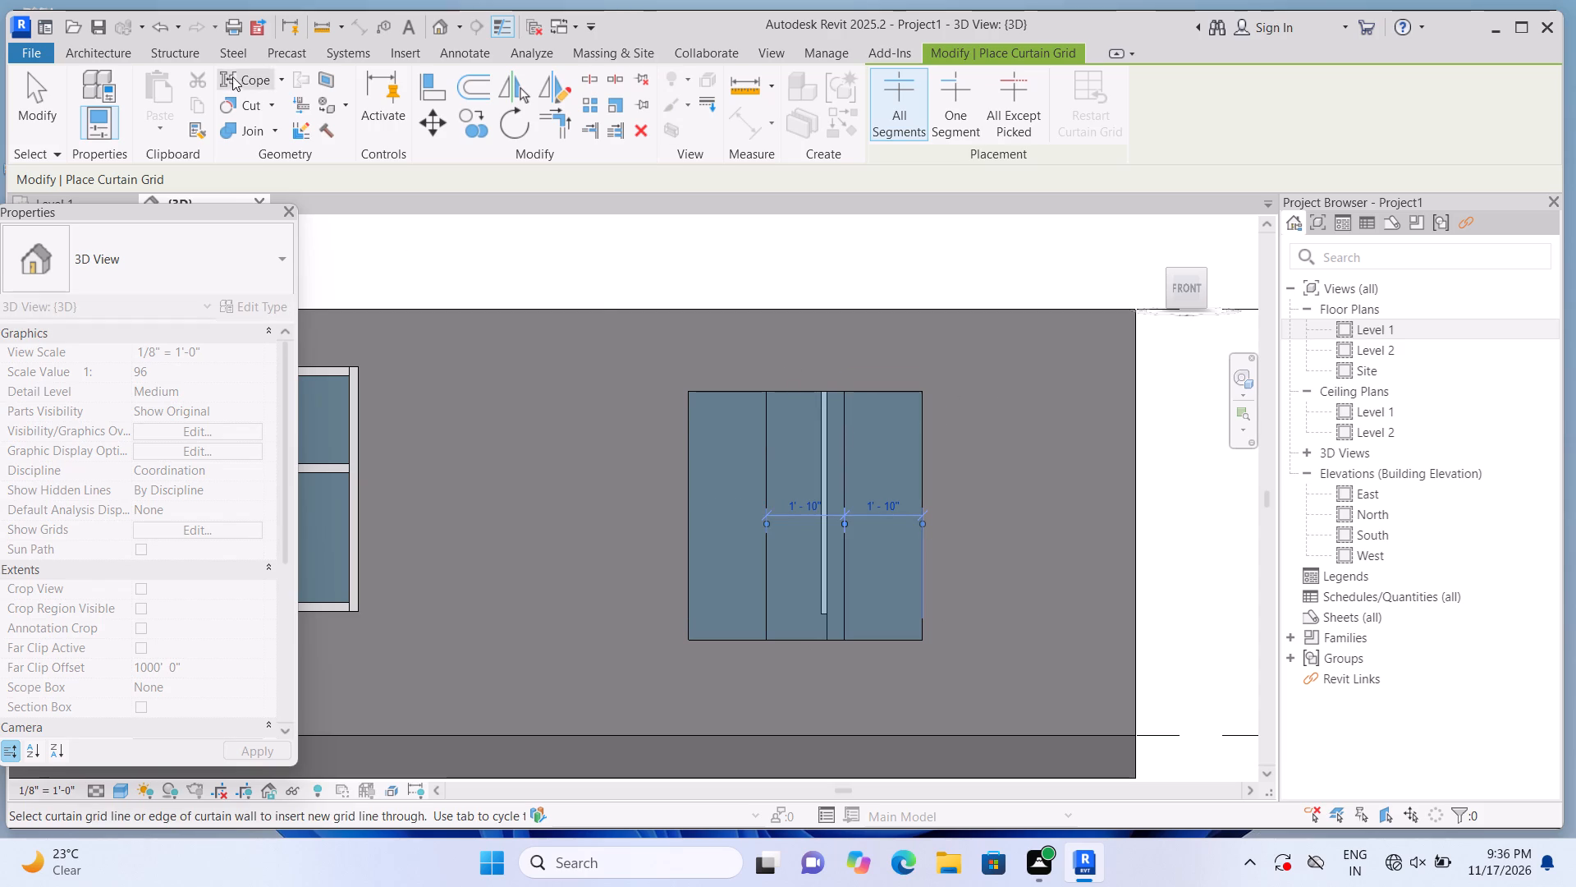
Place 2.5" x 5" rectangular mullions on all four edges and both vertical grid lines of the 5' 6" wide window.
{"action": "left_click", "coordinate": [114, 63]}
{"action": "left_click", "coordinate": [602, 134]}
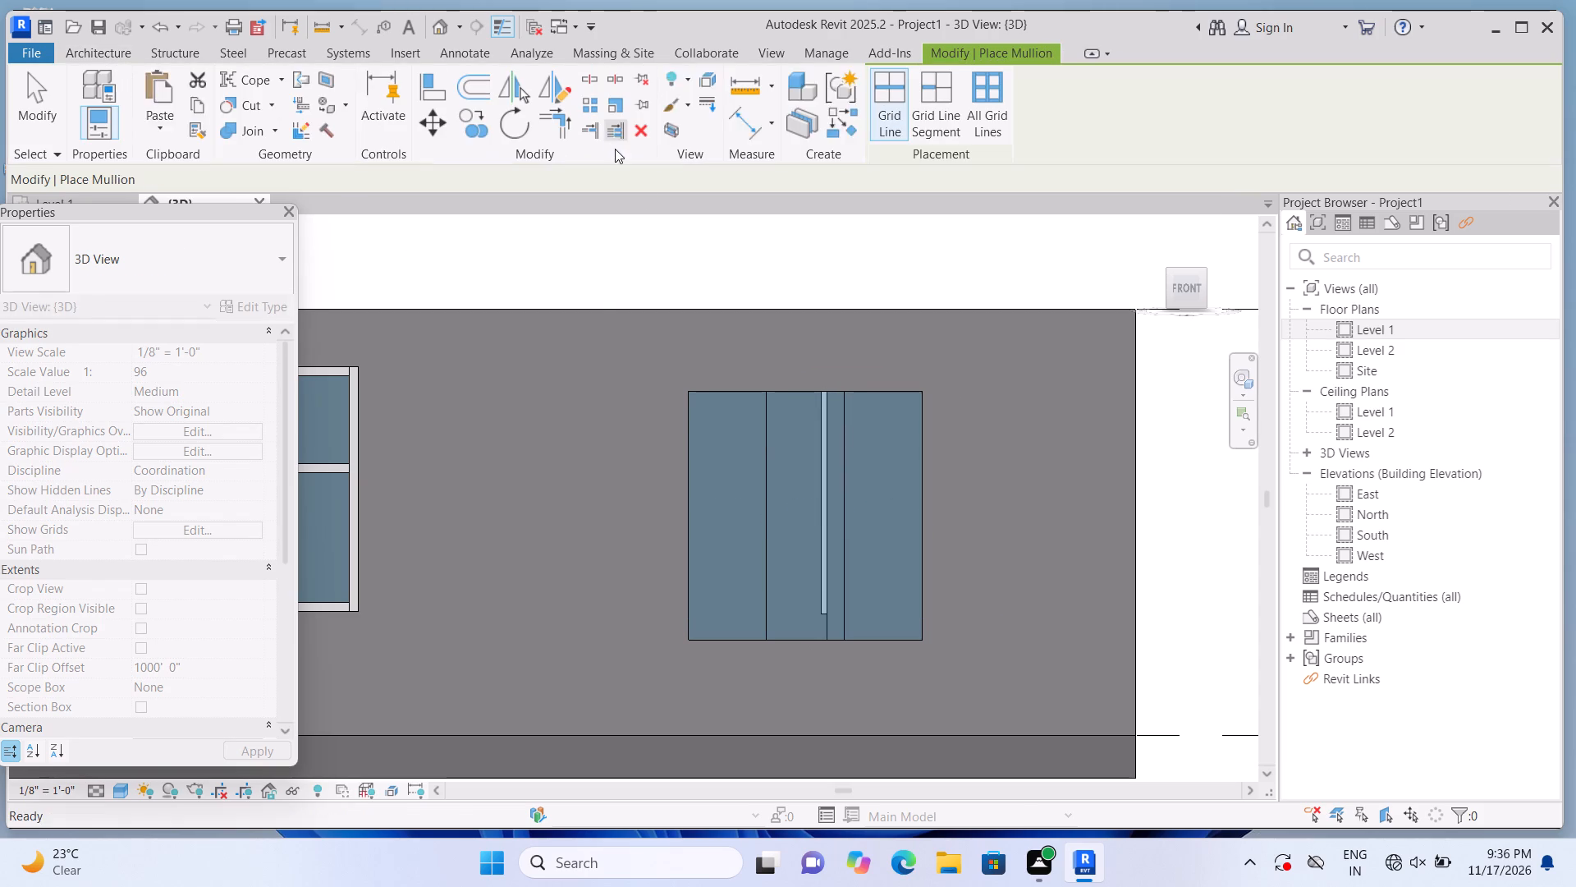
{"action": "left_click", "coordinate": [718, 418]}
{"action": "left_click", "coordinate": [703, 431]}
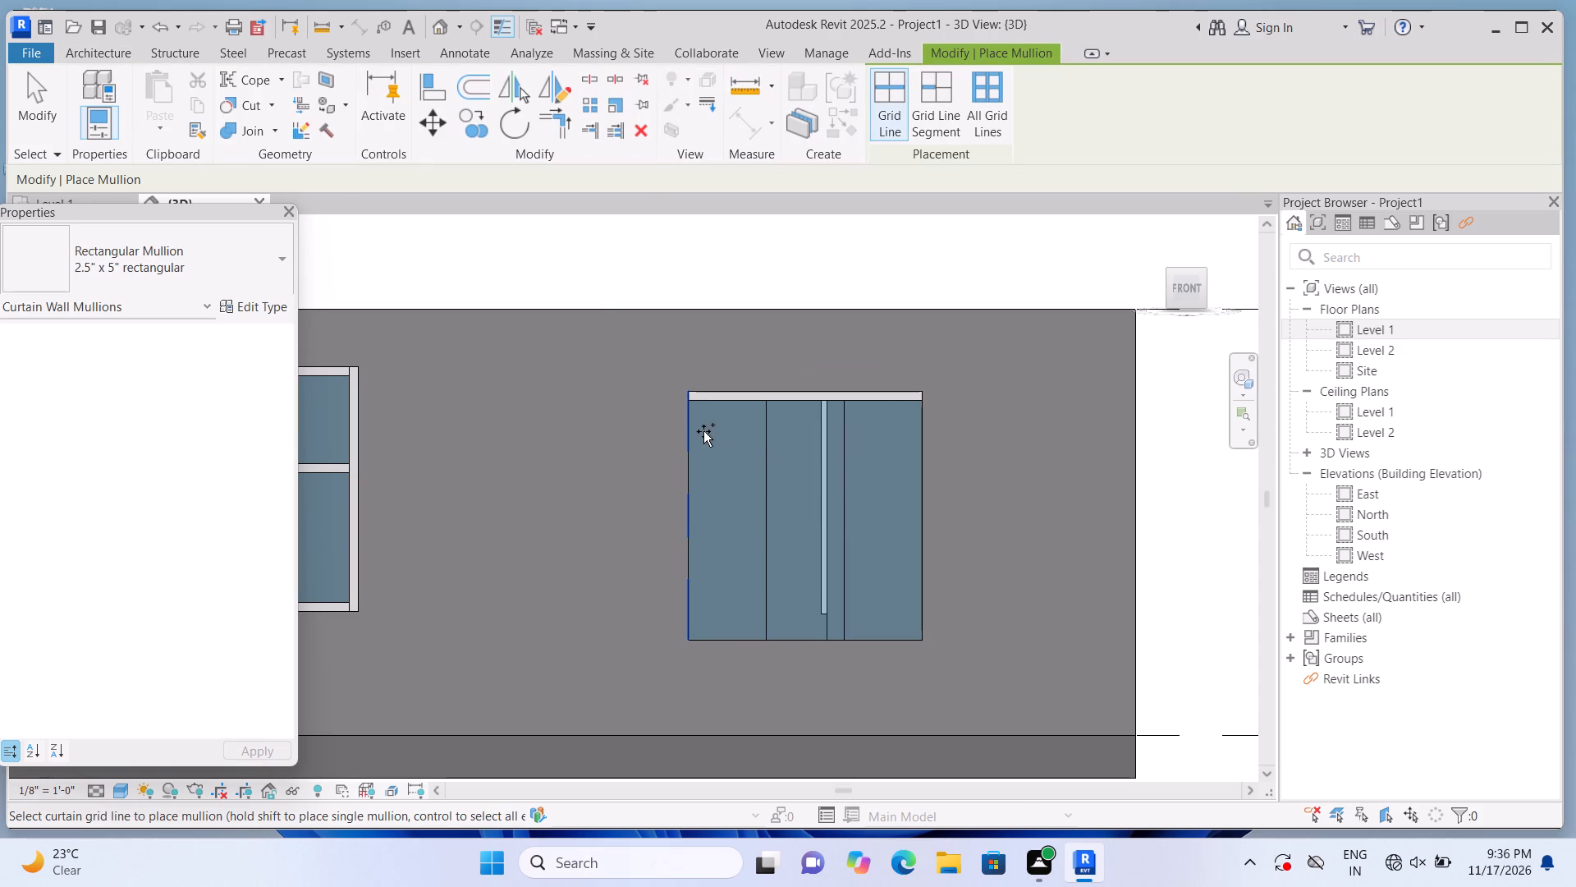
{"action": "left_click", "coordinate": [754, 461]}
{"action": "left_click", "coordinate": [836, 468]}
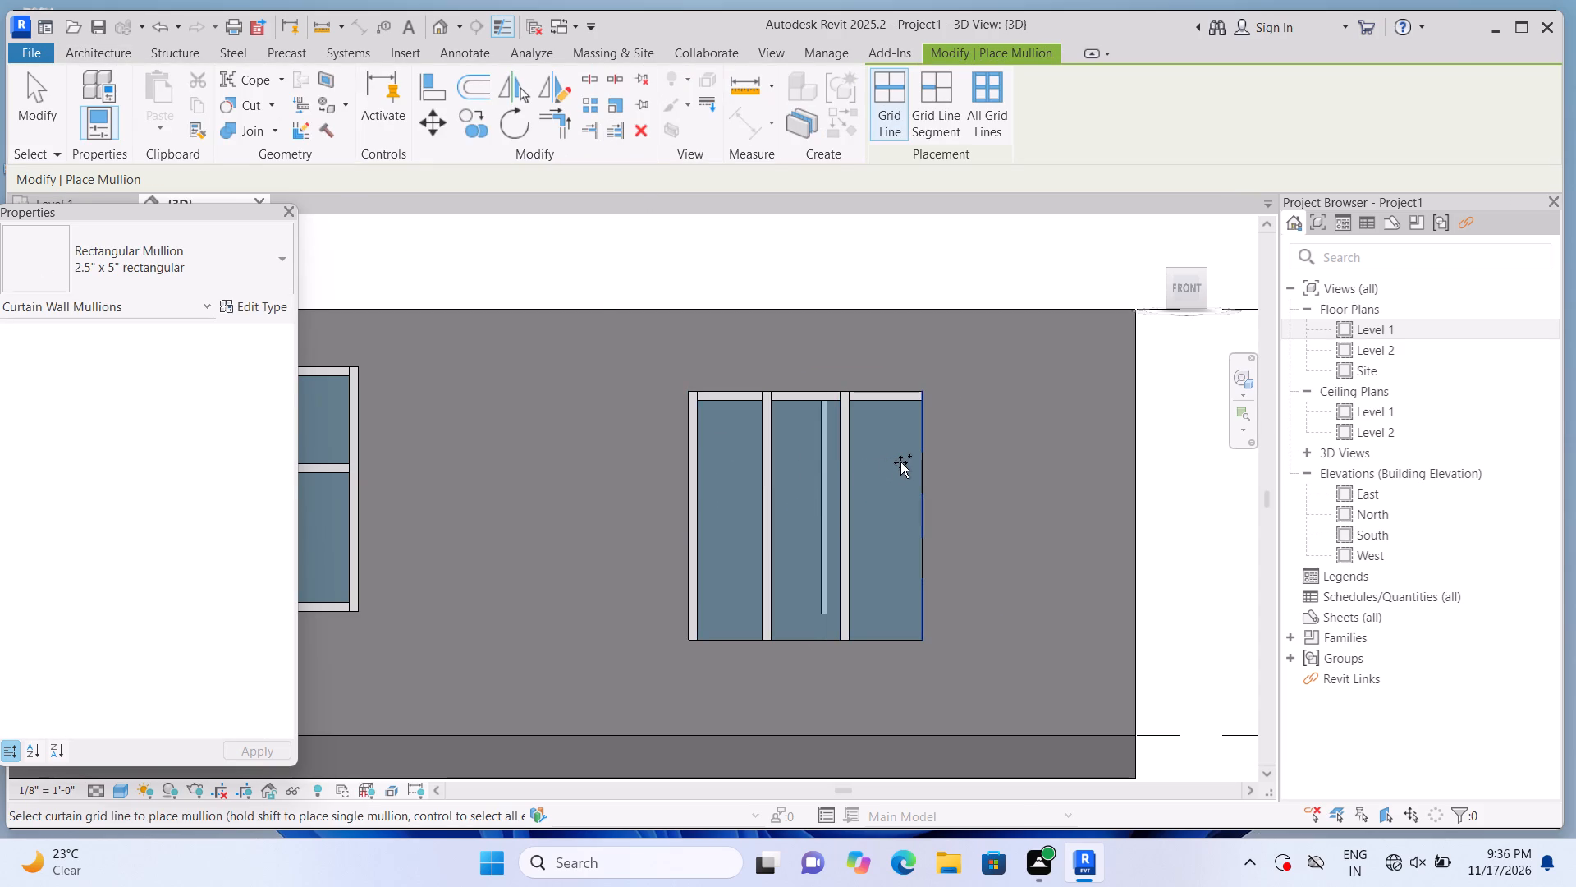
{"action": "left_click", "coordinate": [900, 462]}
{"action": "scroll", "coordinate": [899, 458], "scroll_direction": "down", "scroll_amount": 2}
{"action": "scroll", "coordinate": [880, 596], "scroll_direction": "up", "scroll_amount": 2}
{"action": "left_click", "coordinate": [881, 596]}
{"action": "scroll", "coordinate": [879, 585], "scroll_direction": "down", "scroll_amount": 1}
{"action": "key", "text": "Escape"}
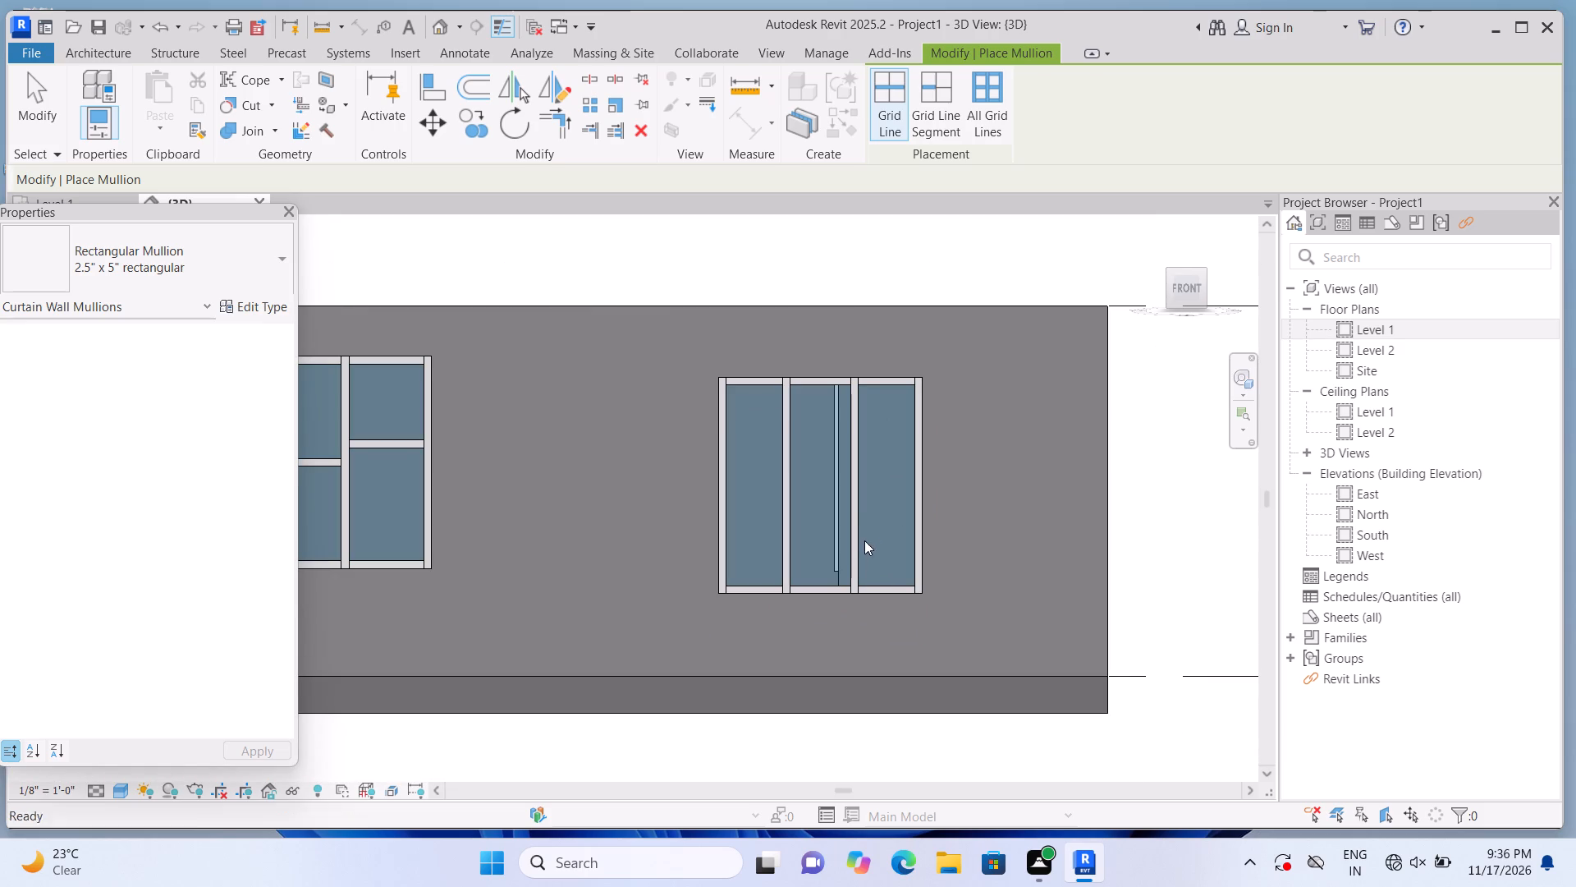
{"action": "key", "text": "Escape"}
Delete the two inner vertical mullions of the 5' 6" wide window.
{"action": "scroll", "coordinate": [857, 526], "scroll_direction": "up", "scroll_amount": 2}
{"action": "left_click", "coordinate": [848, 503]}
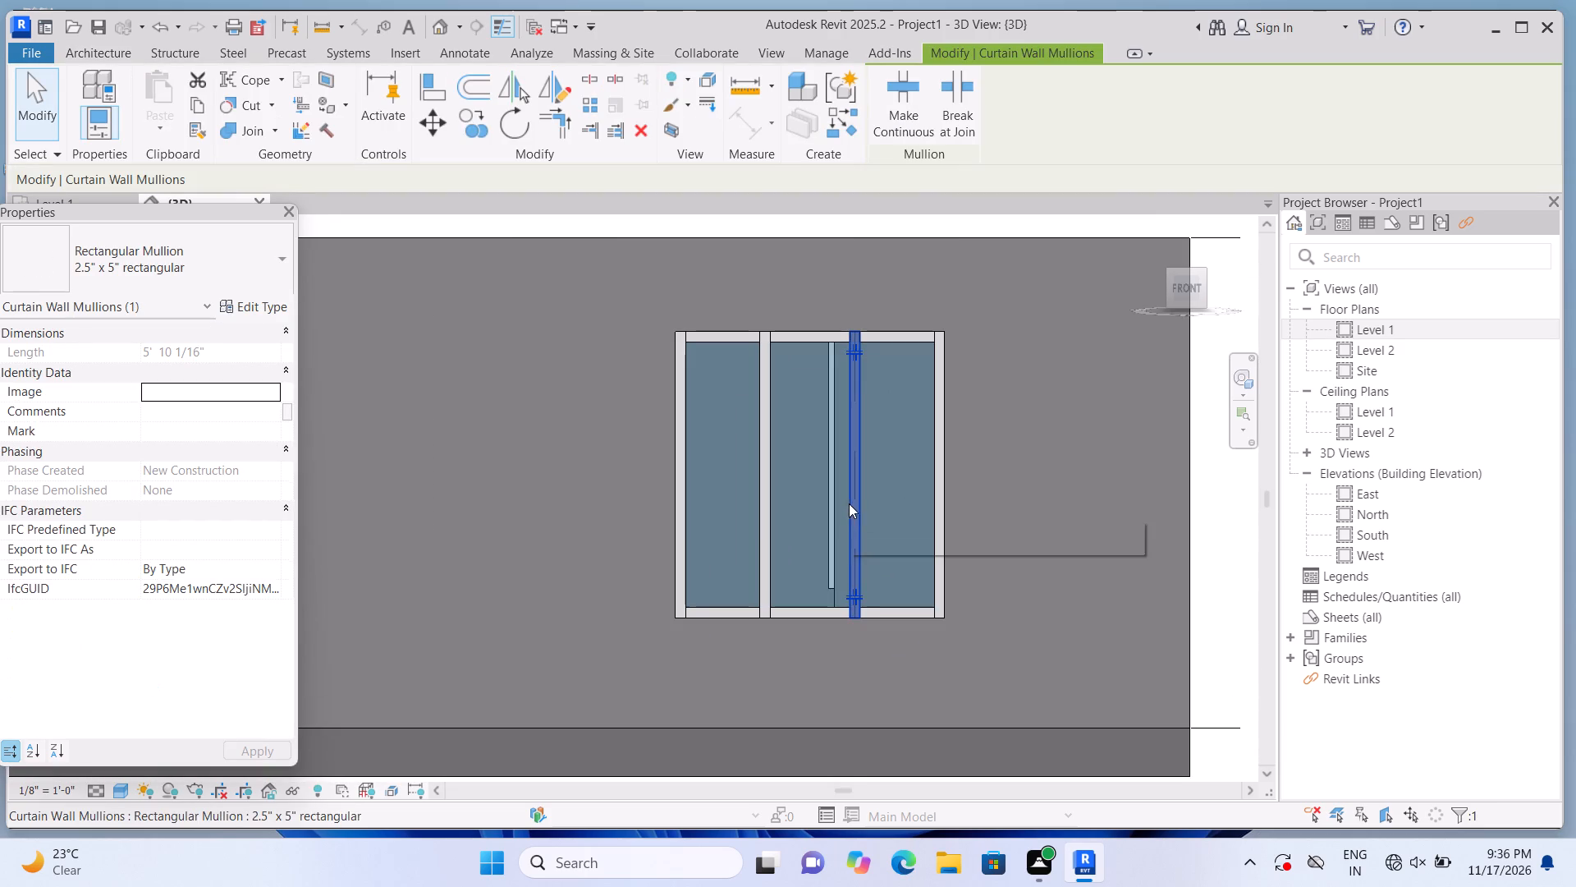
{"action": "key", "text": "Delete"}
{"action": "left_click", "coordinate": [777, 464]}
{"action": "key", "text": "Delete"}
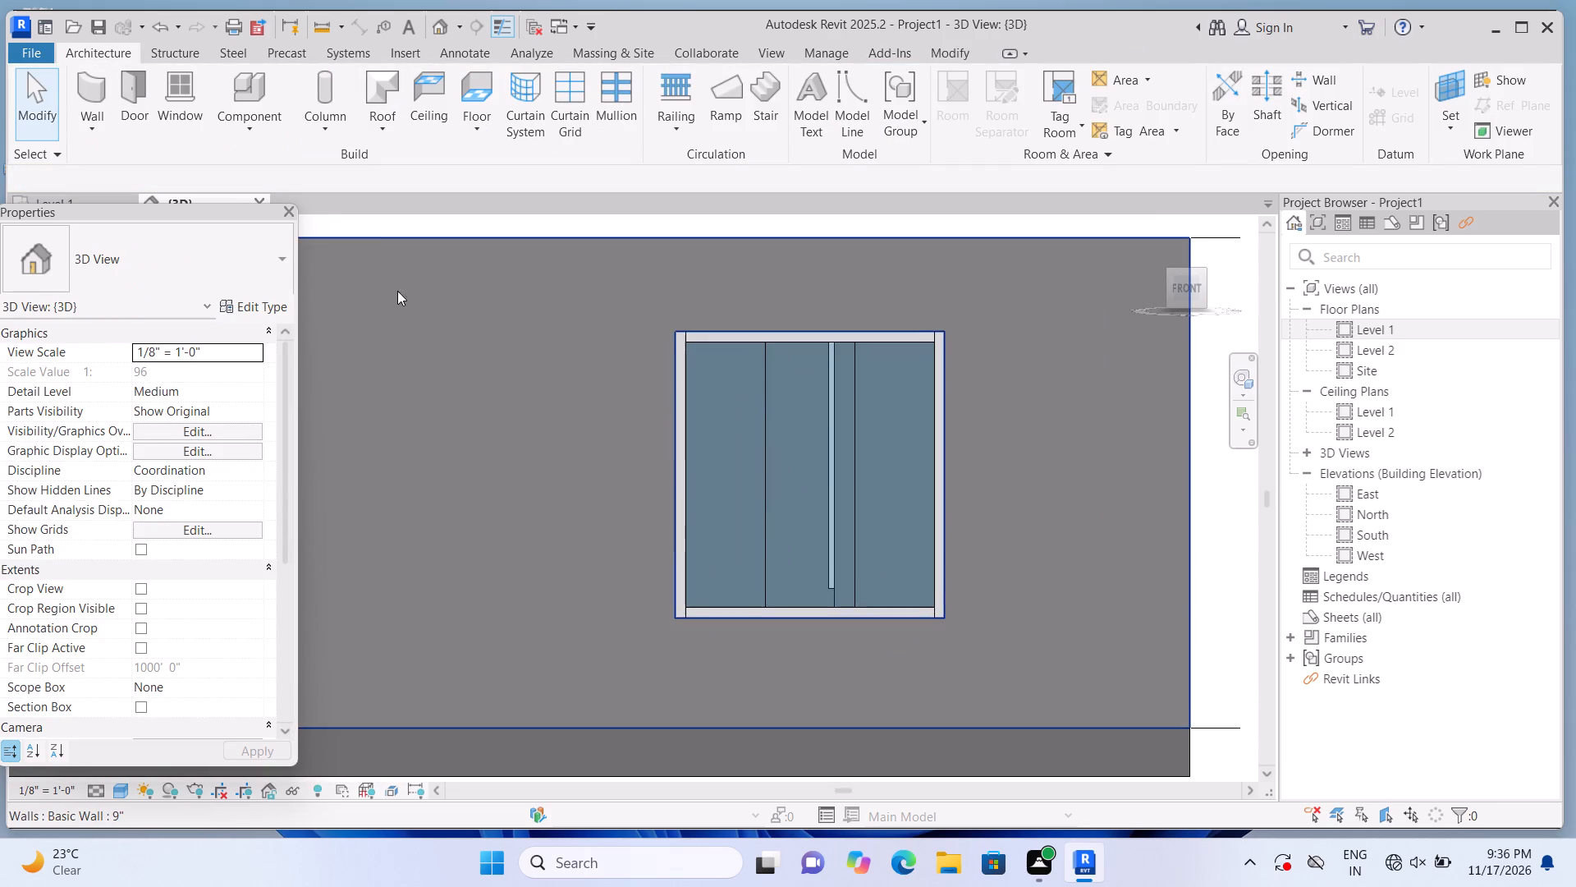
Add one-segment horizontal grid lines to the 5' 6" wide window: at the middle panel's midpoint and about 2' 7" below the top in both side panels.
{"action": "left_click", "coordinate": [573, 114]}
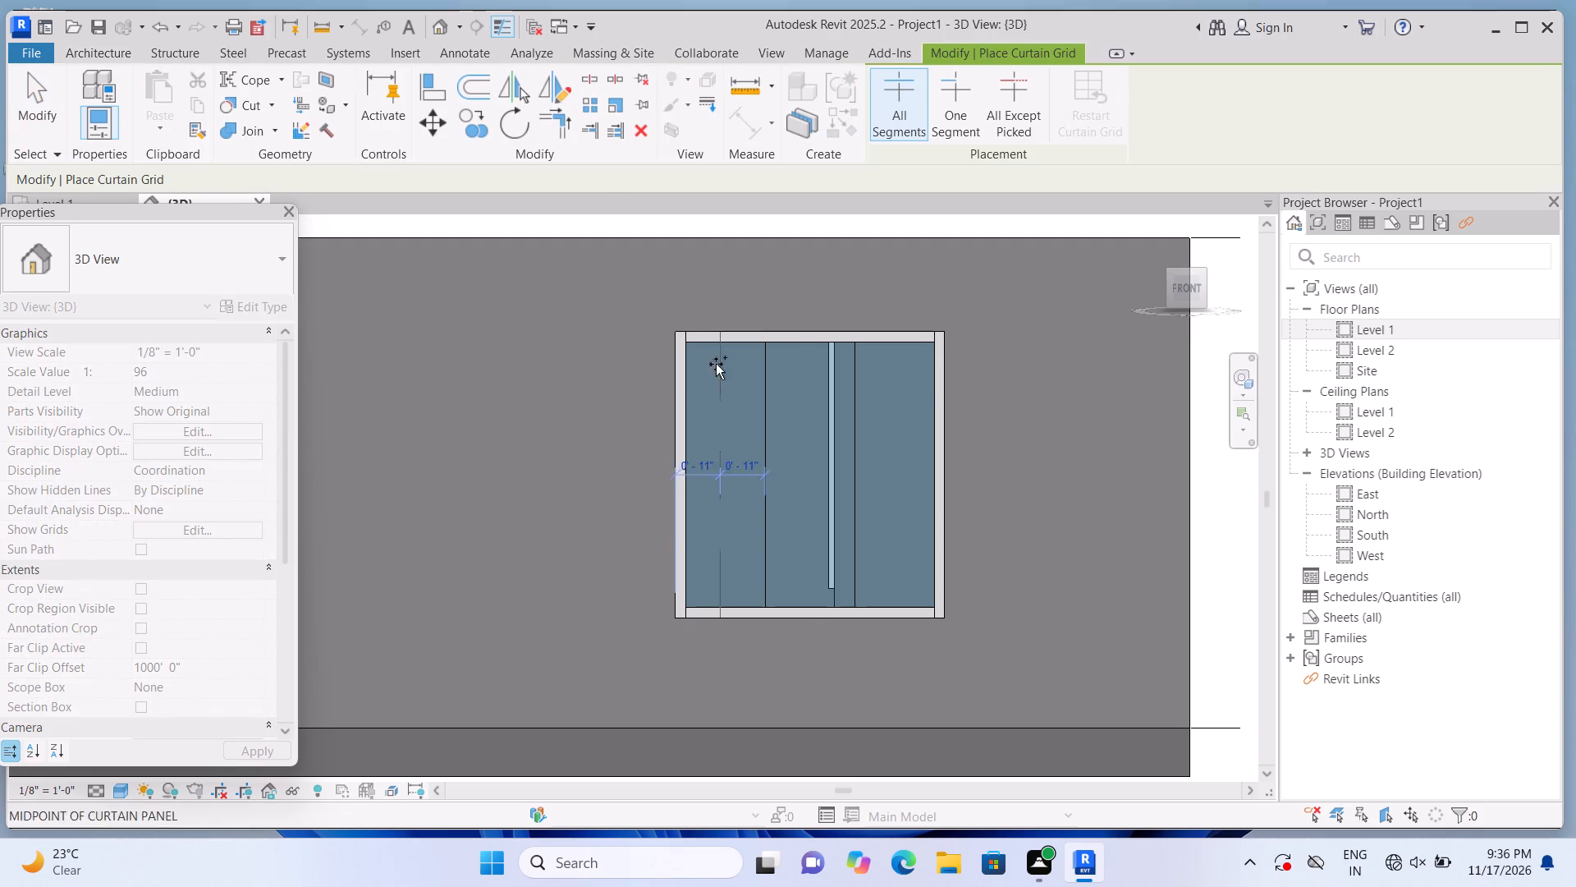
{"action": "scroll", "coordinate": [729, 400], "scroll_direction": "up", "scroll_amount": 2}
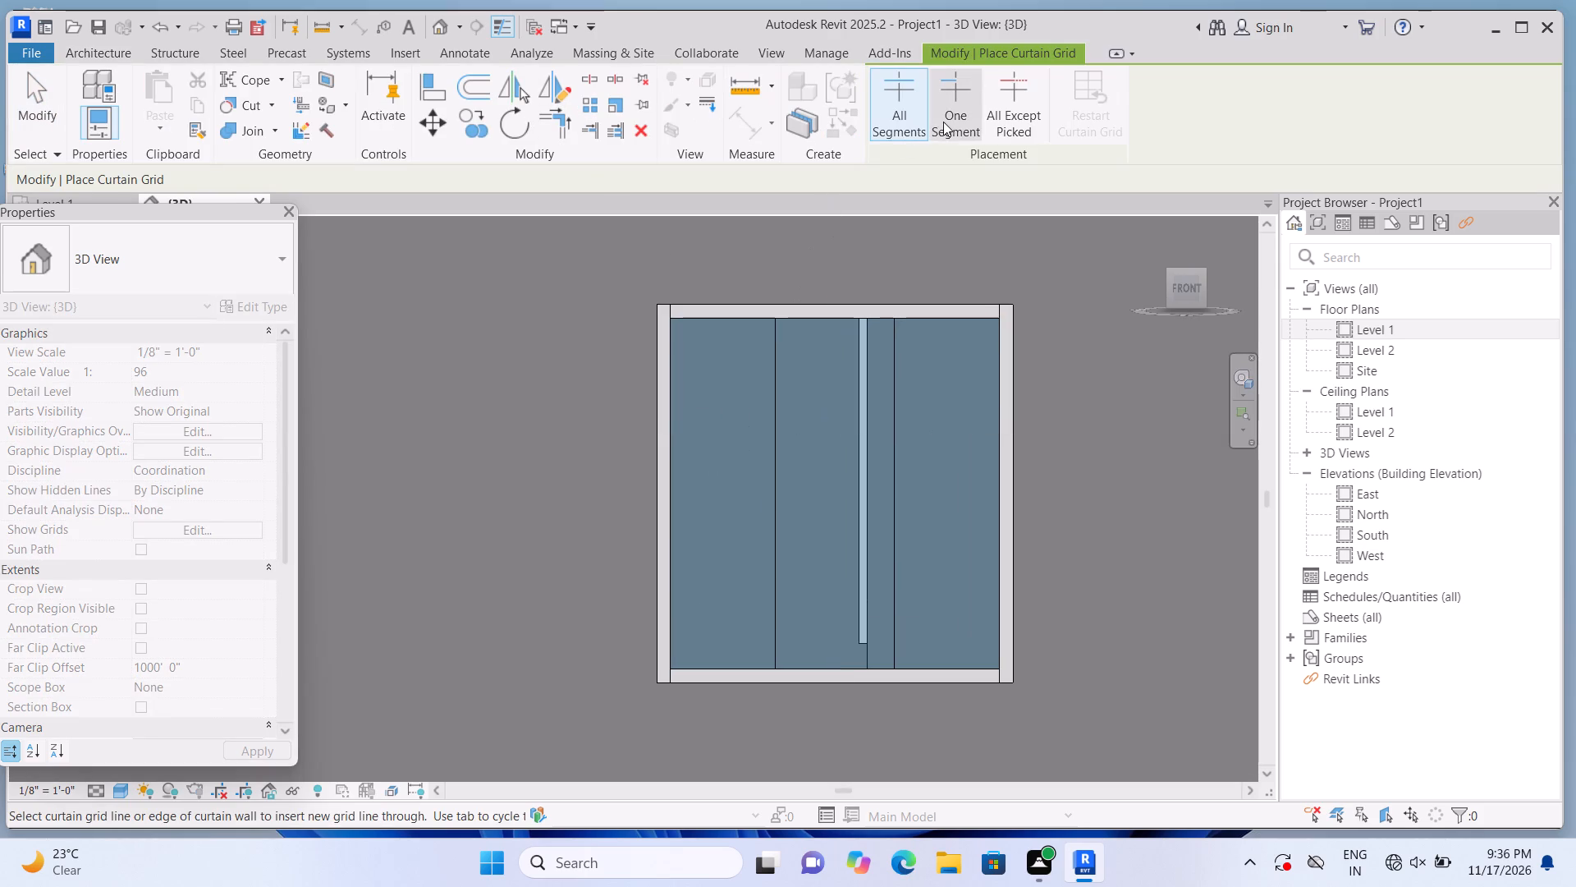
{"action": "left_click", "coordinate": [944, 121]}
{"action": "scroll", "coordinate": [825, 448], "scroll_direction": "up", "scroll_amount": 2}
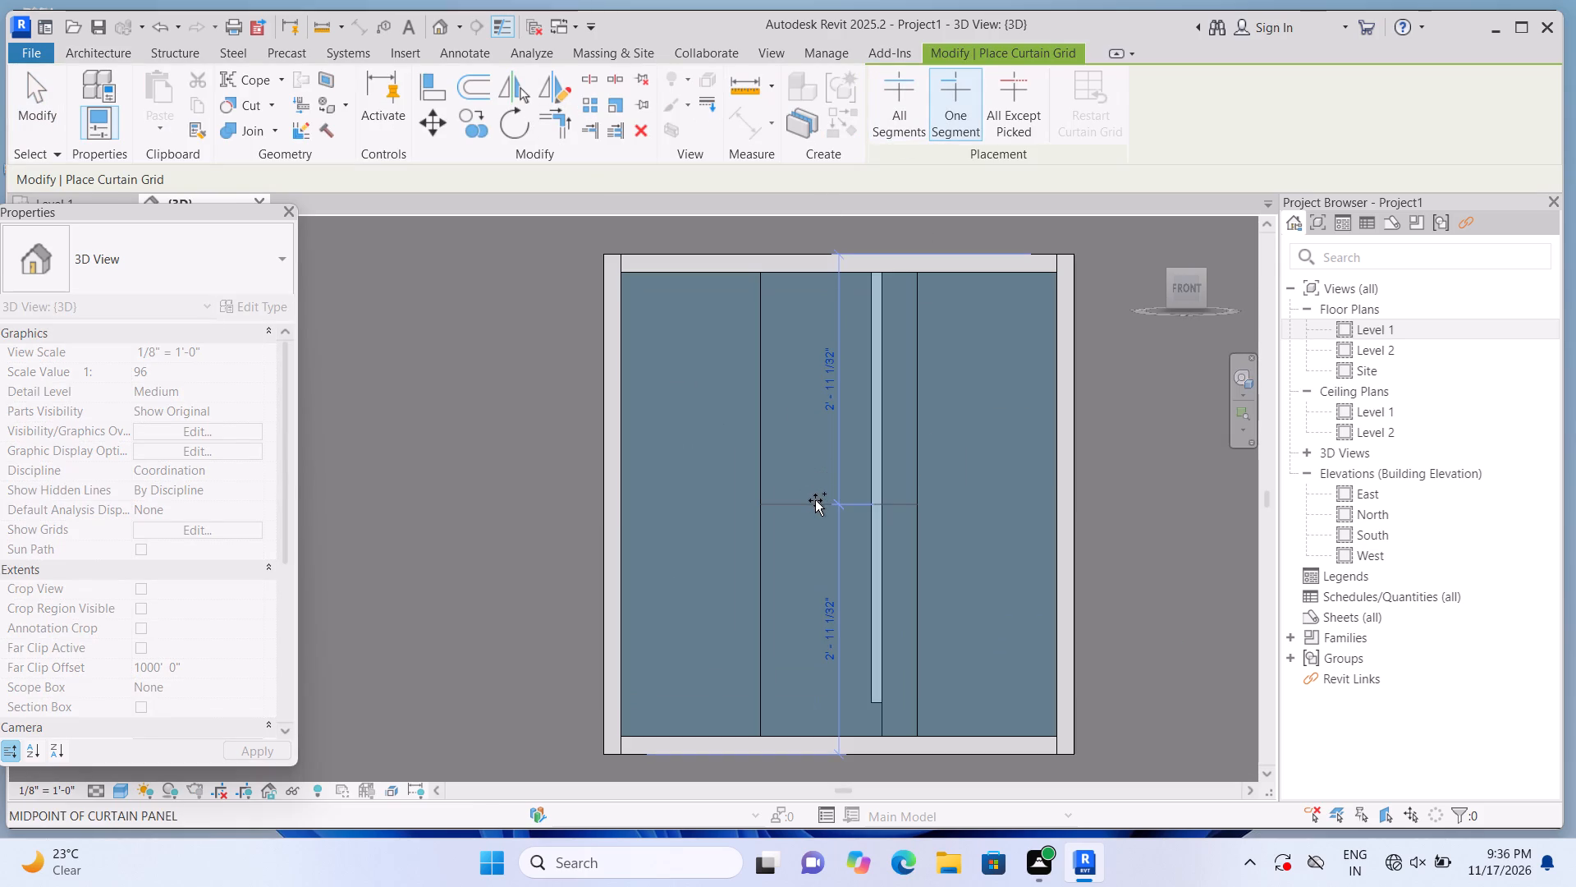
{"action": "scroll", "coordinate": [816, 517], "scroll_direction": "down", "scroll_amount": 1}
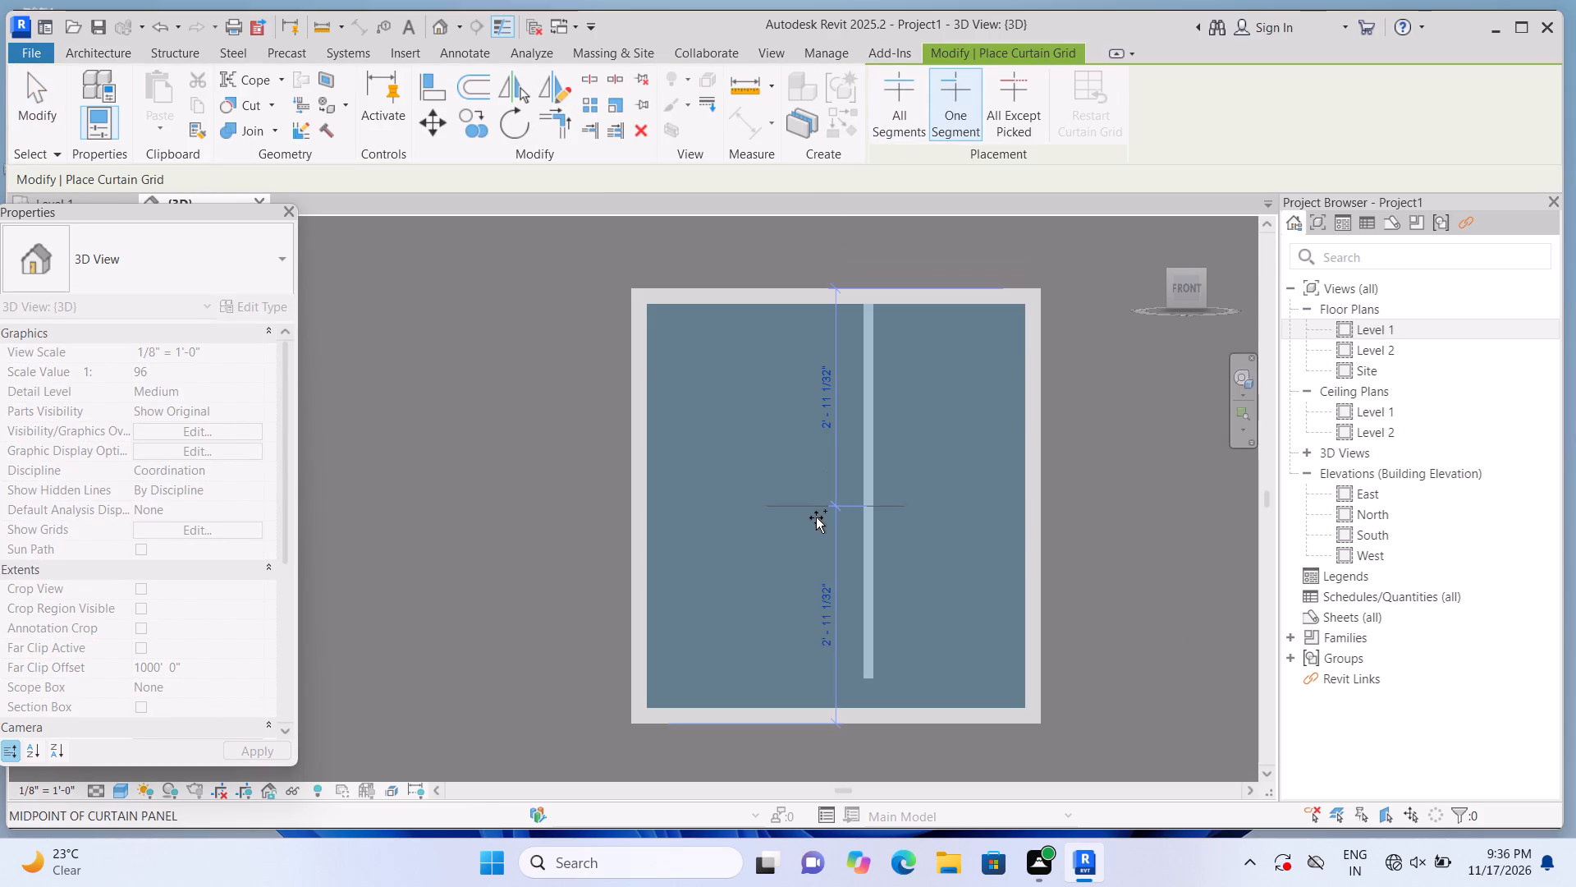
{"action": "scroll", "coordinate": [821, 543], "scroll_direction": "up", "scroll_amount": 1}
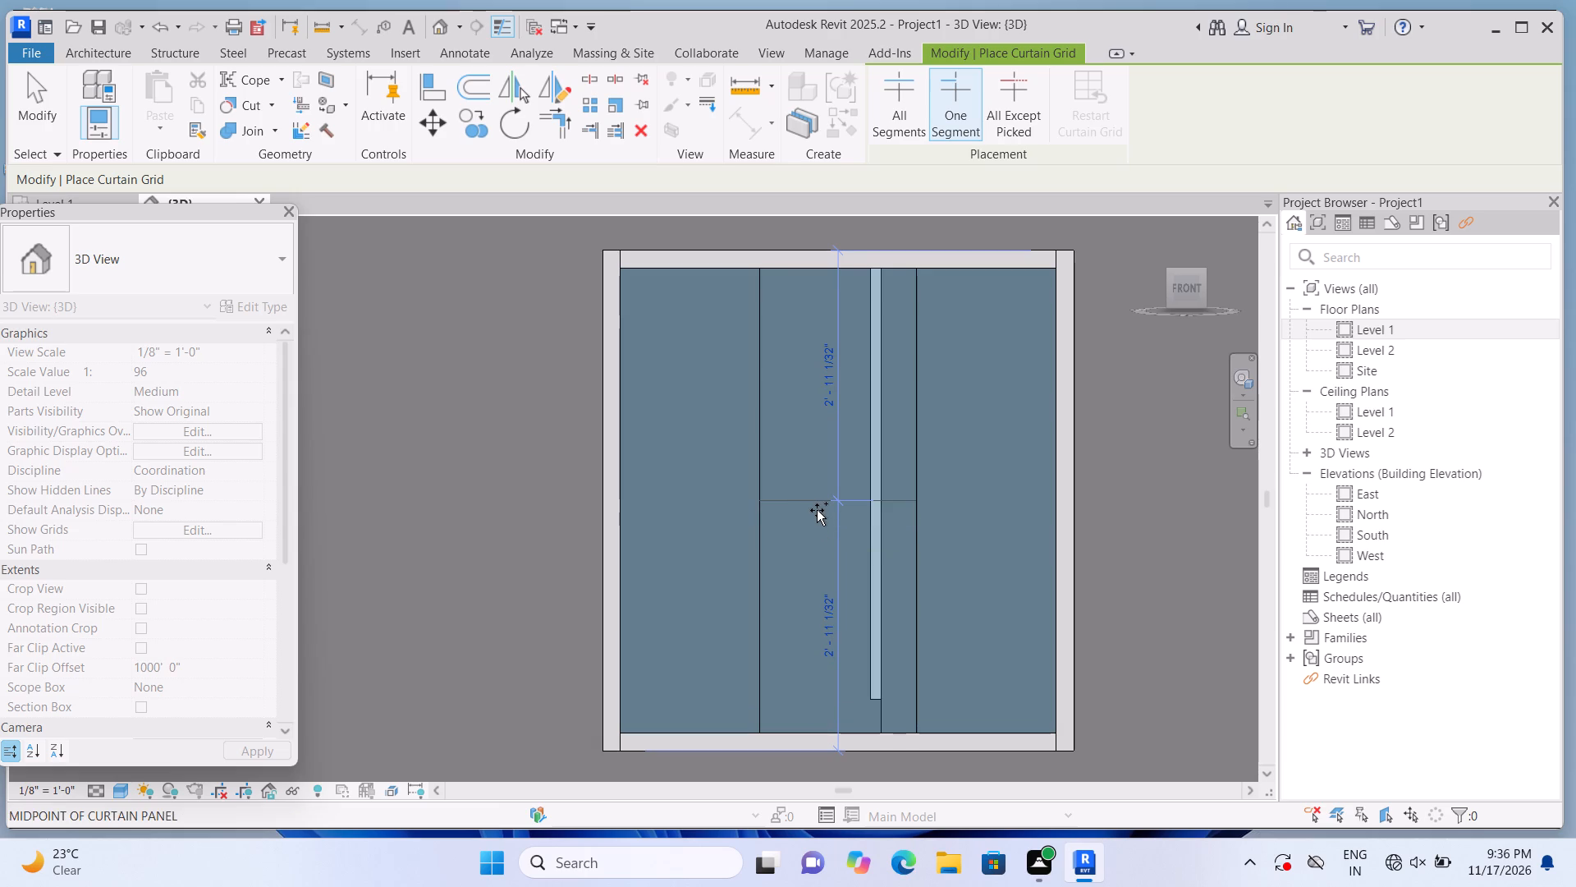
{"action": "left_click", "coordinate": [817, 510]}
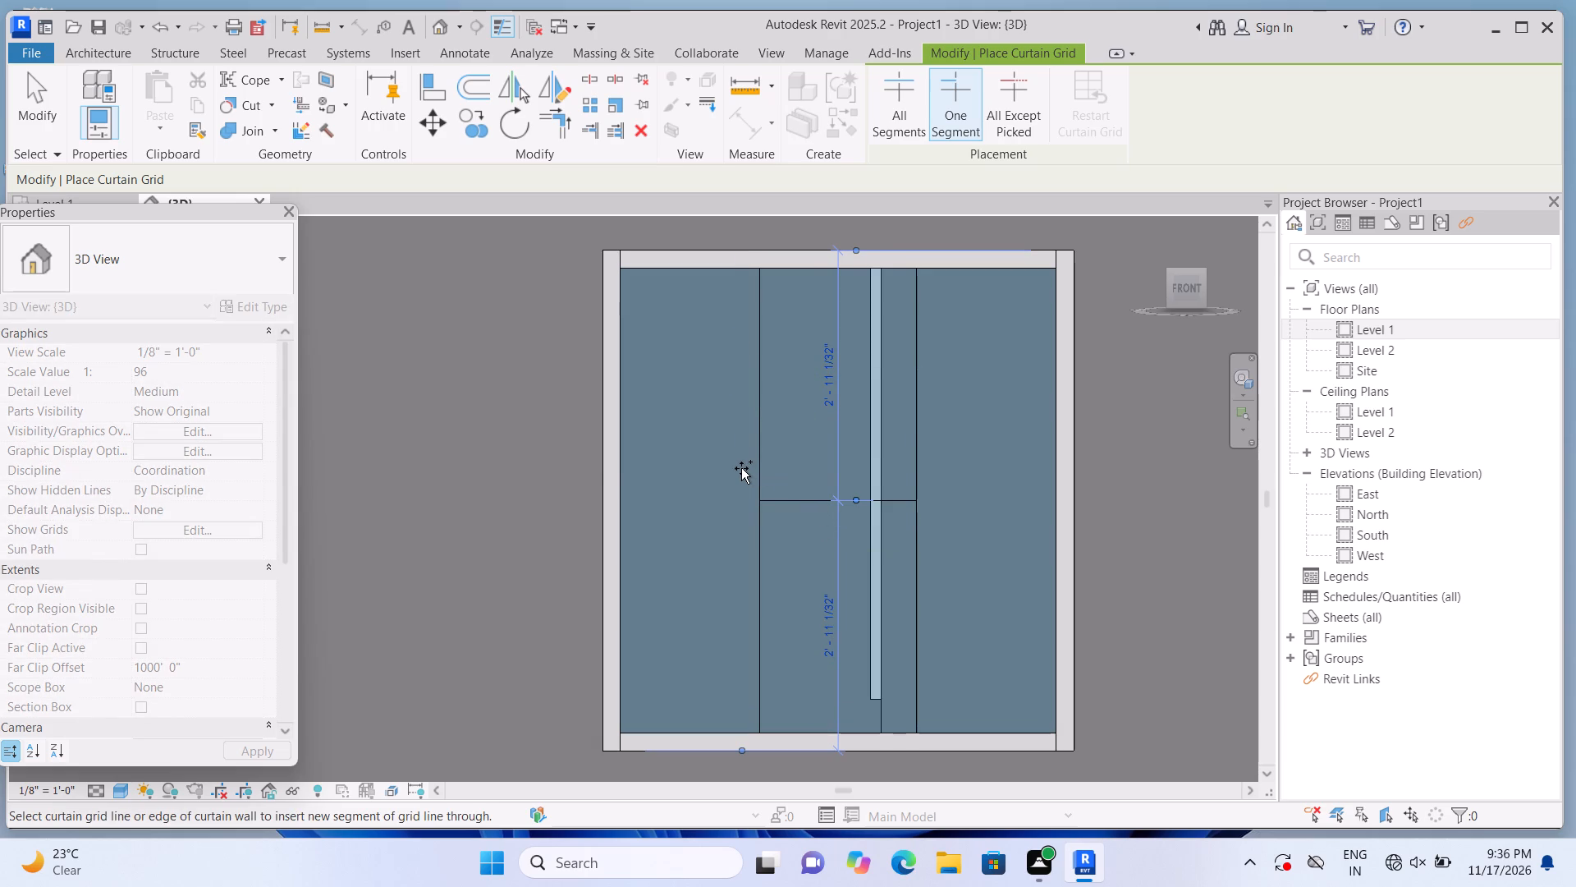
{"action": "left_click", "coordinate": [737, 471]}
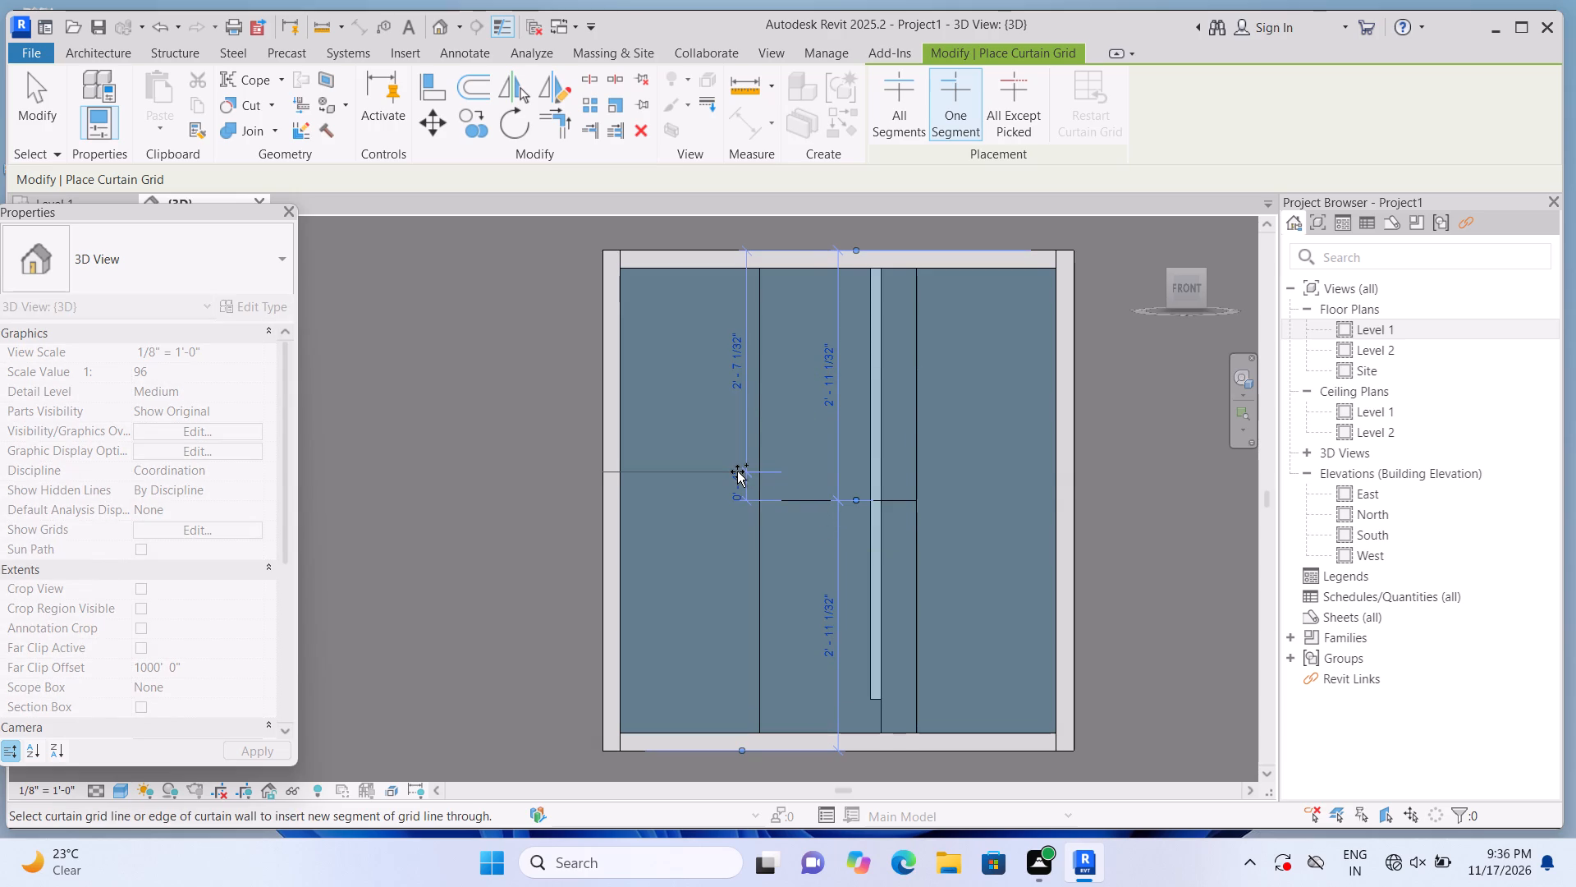
{"action": "left_click", "coordinate": [932, 463]}
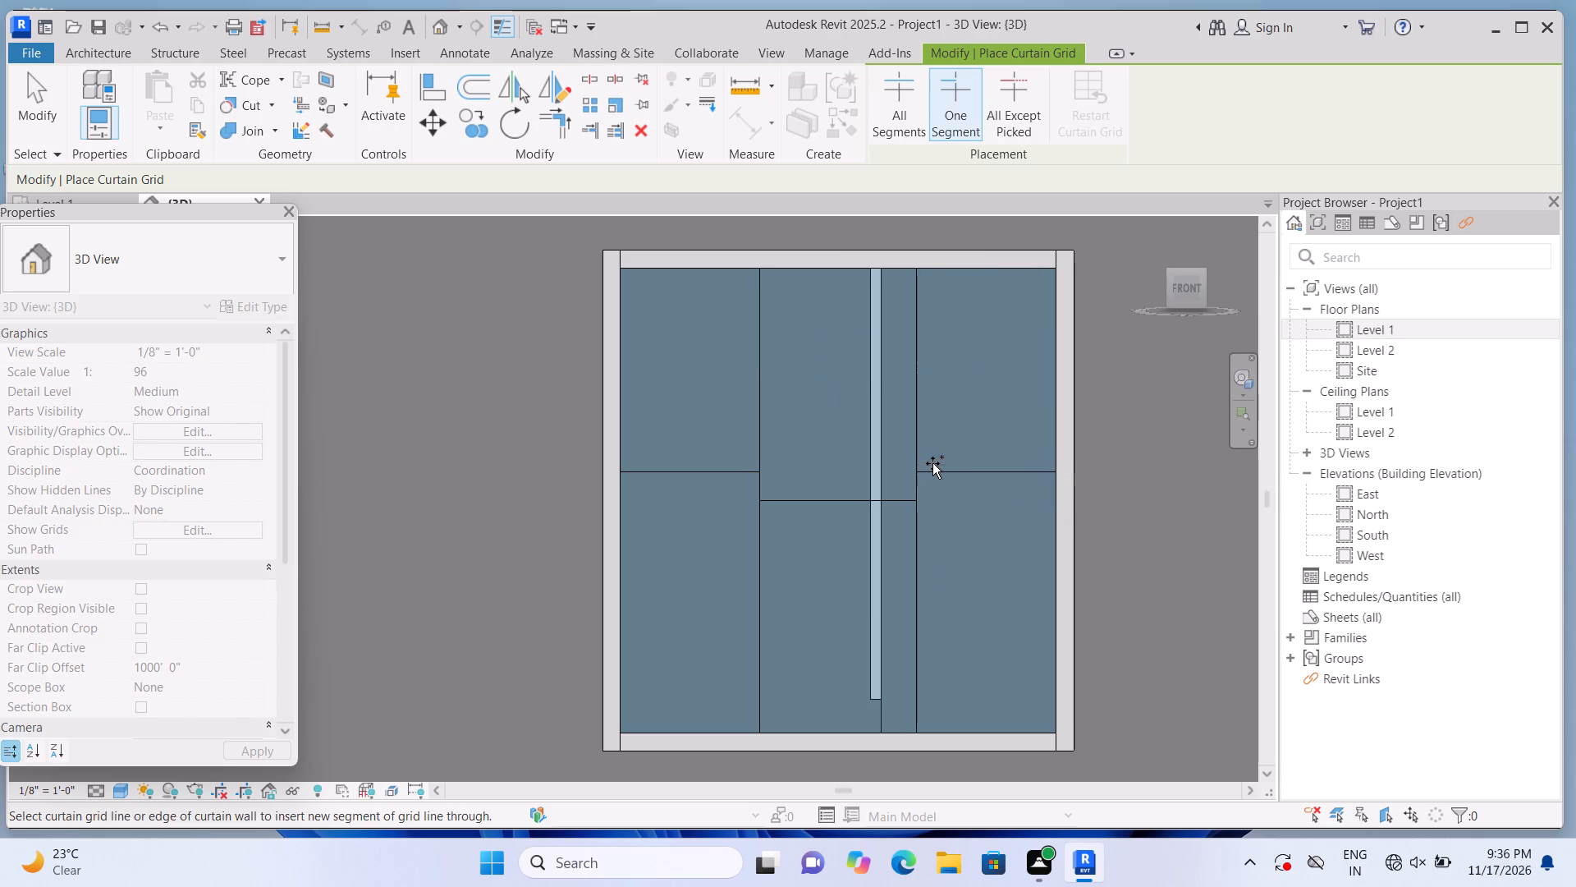
Place 2.5" x 5" rectangular mullions on the inner vertical and all horizontal grid lines of the 5' 6" wide window.
{"action": "left_click", "coordinate": [104, 53]}
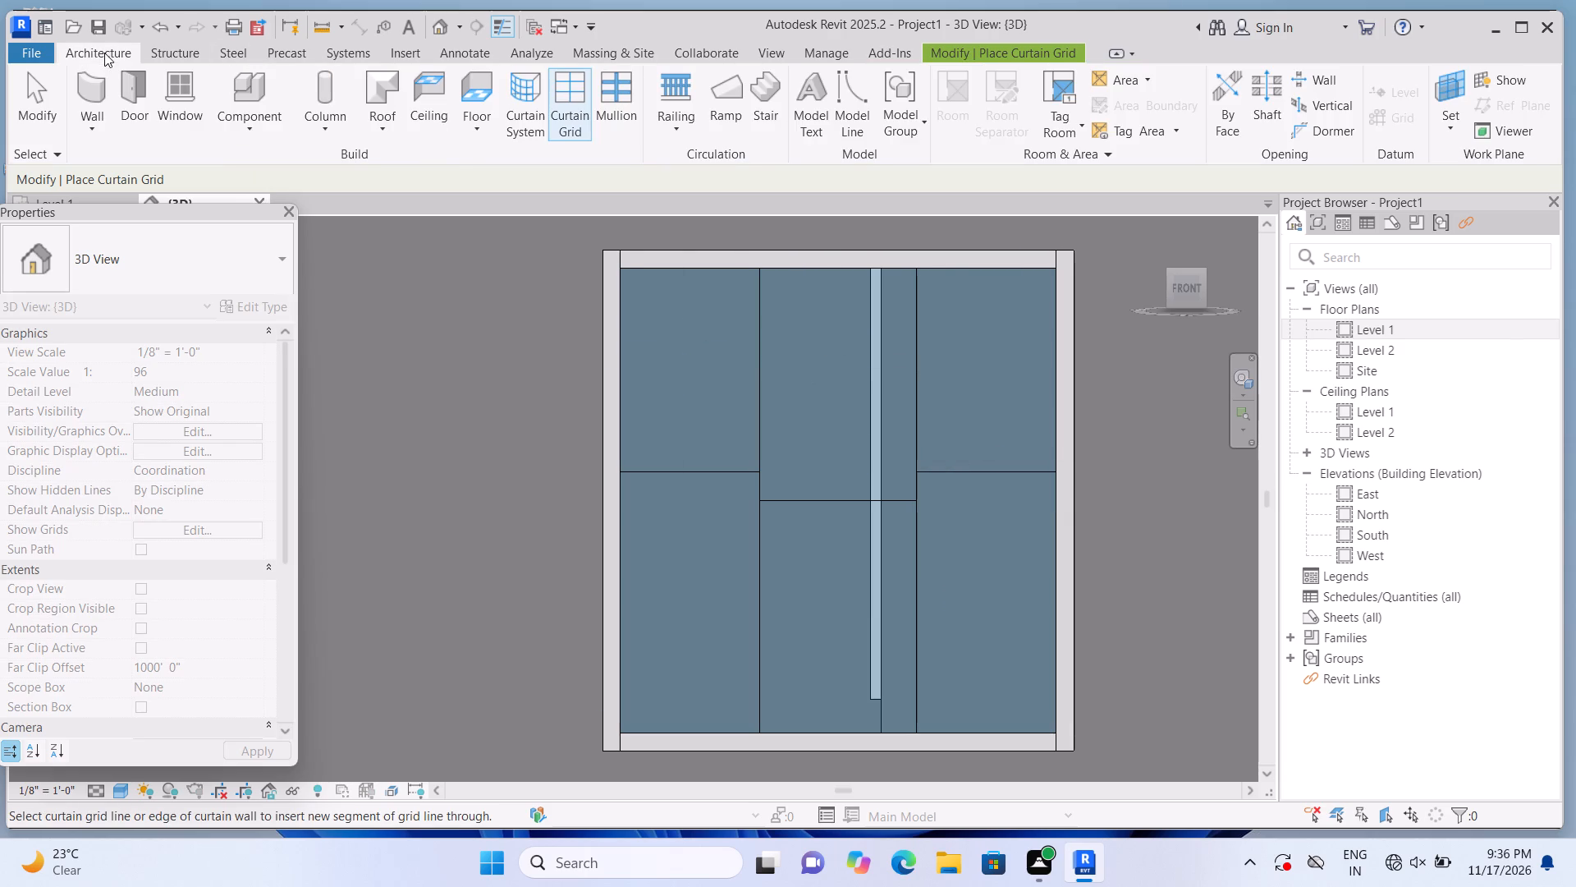
{"action": "left_click", "coordinate": [622, 128]}
{"action": "left_click", "coordinate": [717, 417]}
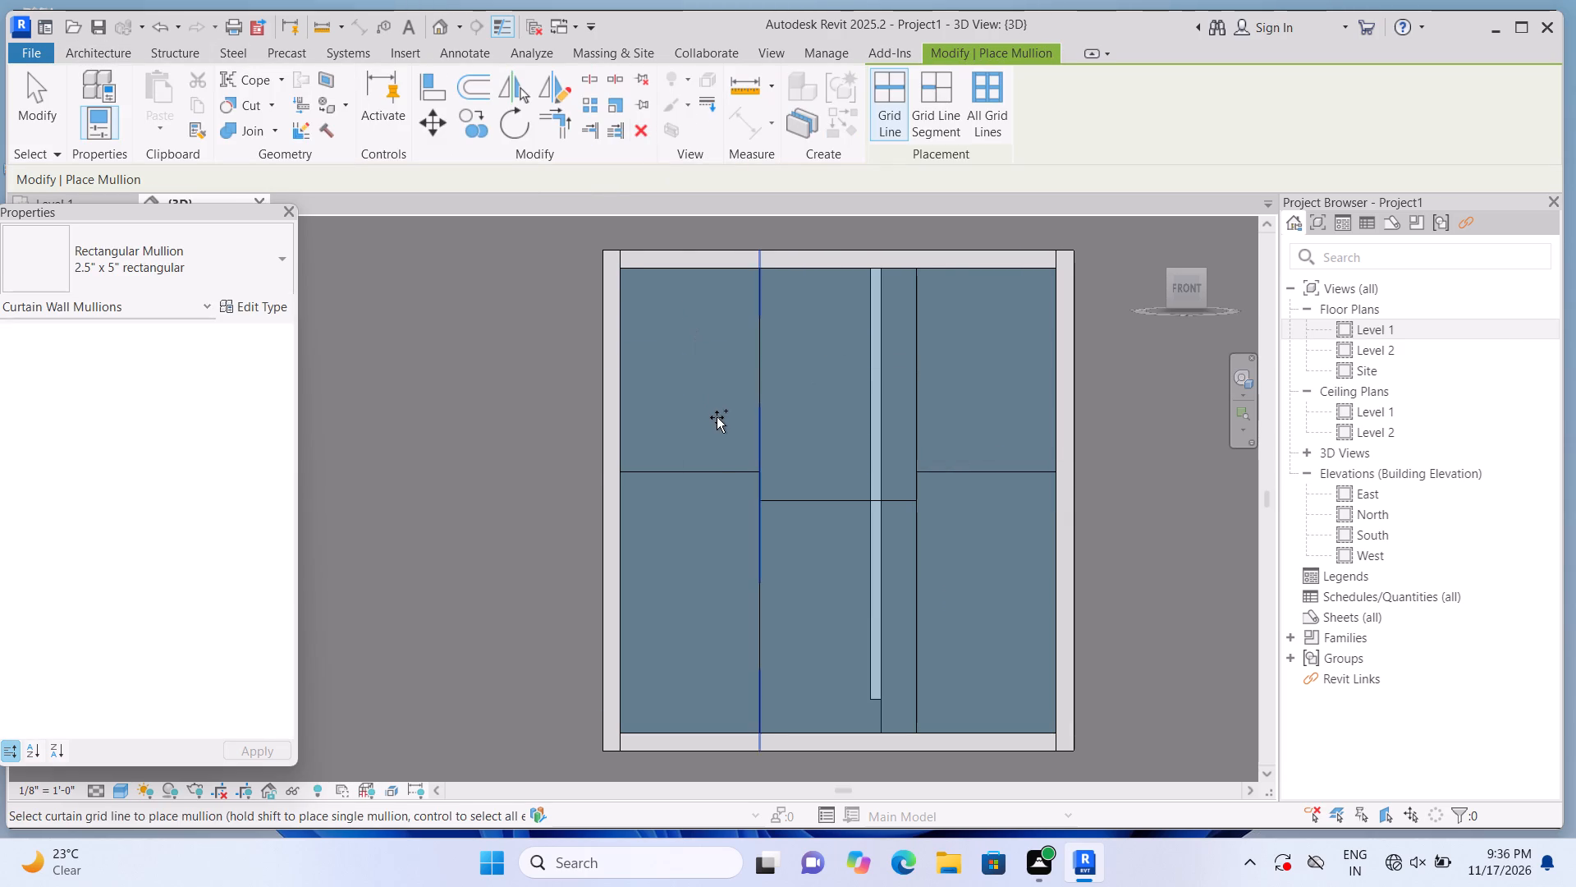
{"action": "left_click", "coordinate": [712, 459]}
{"action": "left_click", "coordinate": [815, 489]}
{"action": "left_click", "coordinate": [901, 439]}
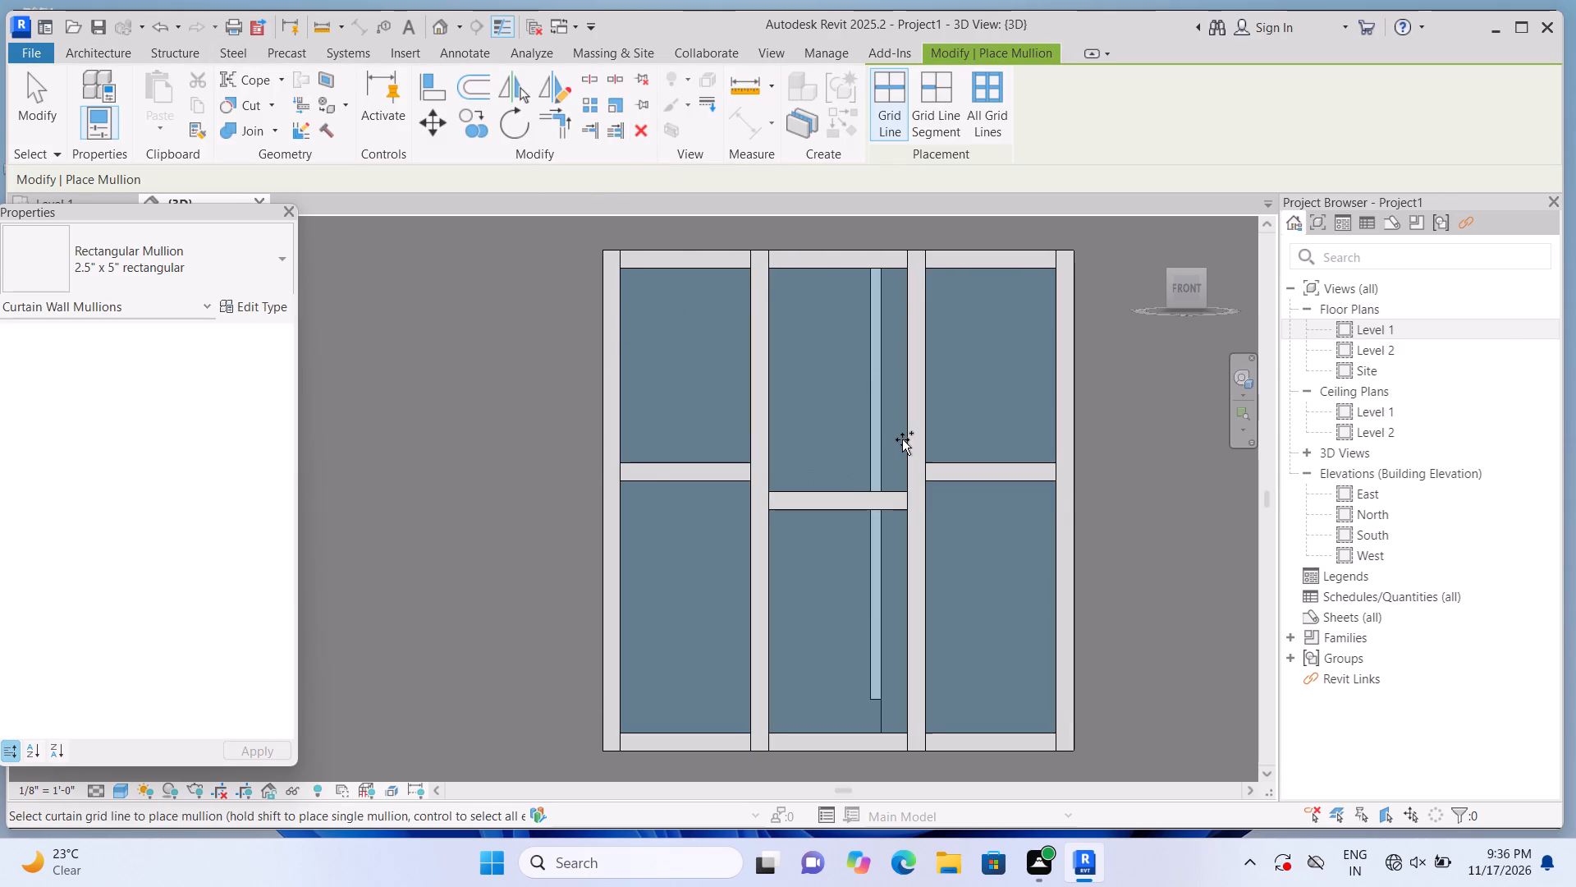
{"action": "scroll", "coordinate": [902, 439], "scroll_direction": "down", "scroll_amount": 7}
{"action": "key", "text": "Escape"}
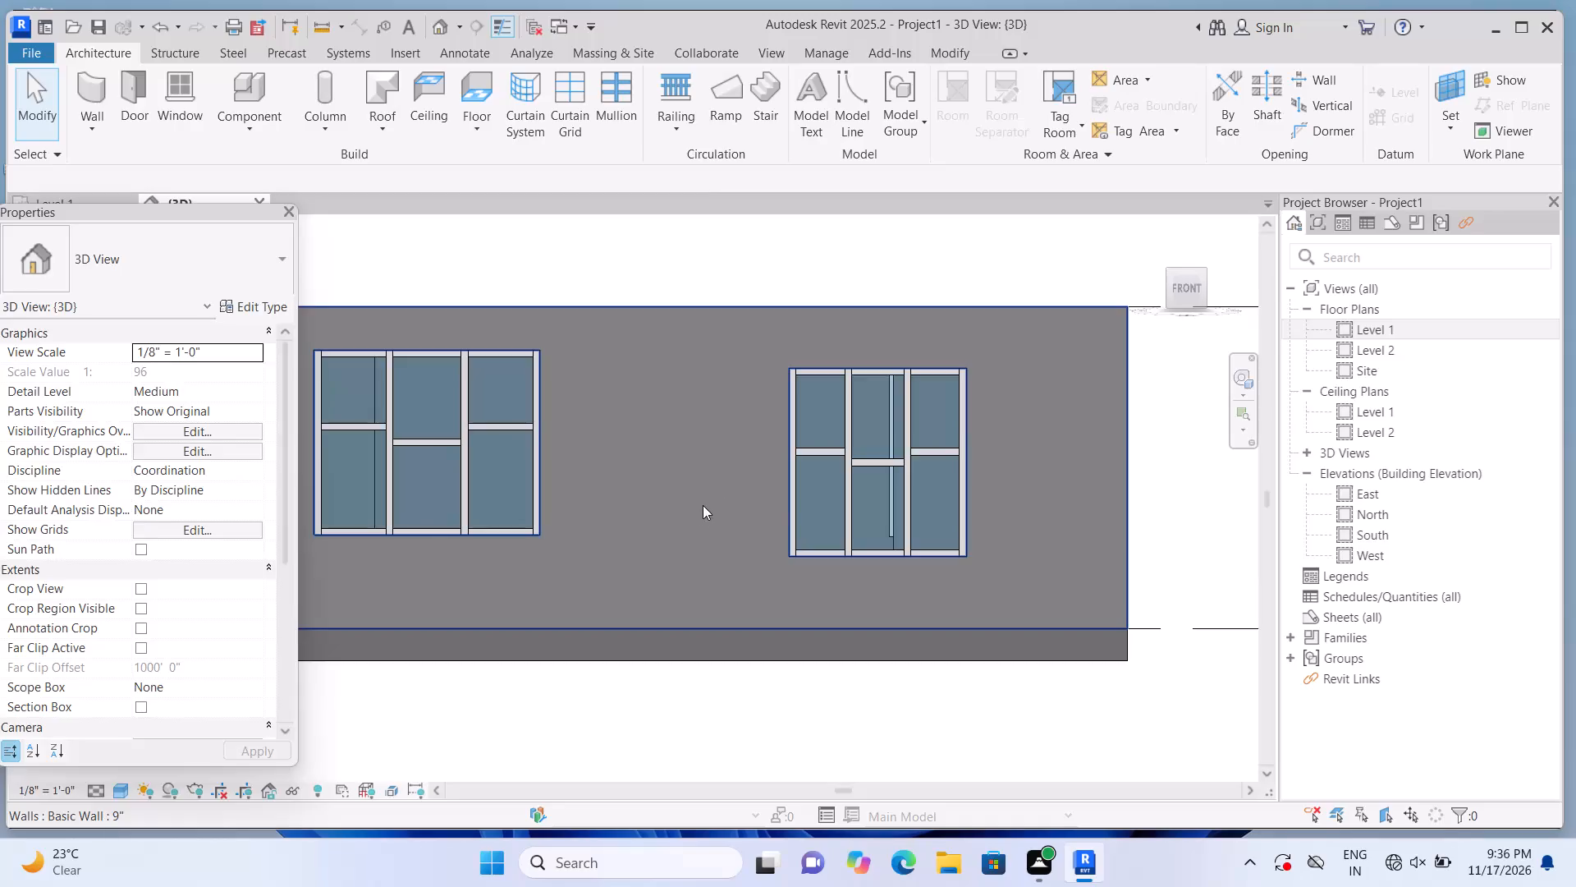
{"action": "scroll", "coordinate": [713, 497], "scroll_direction": "down", "scroll_amount": 4}
{"action": "scroll", "coordinate": [625, 617], "scroll_direction": "down", "scroll_amount": 2}
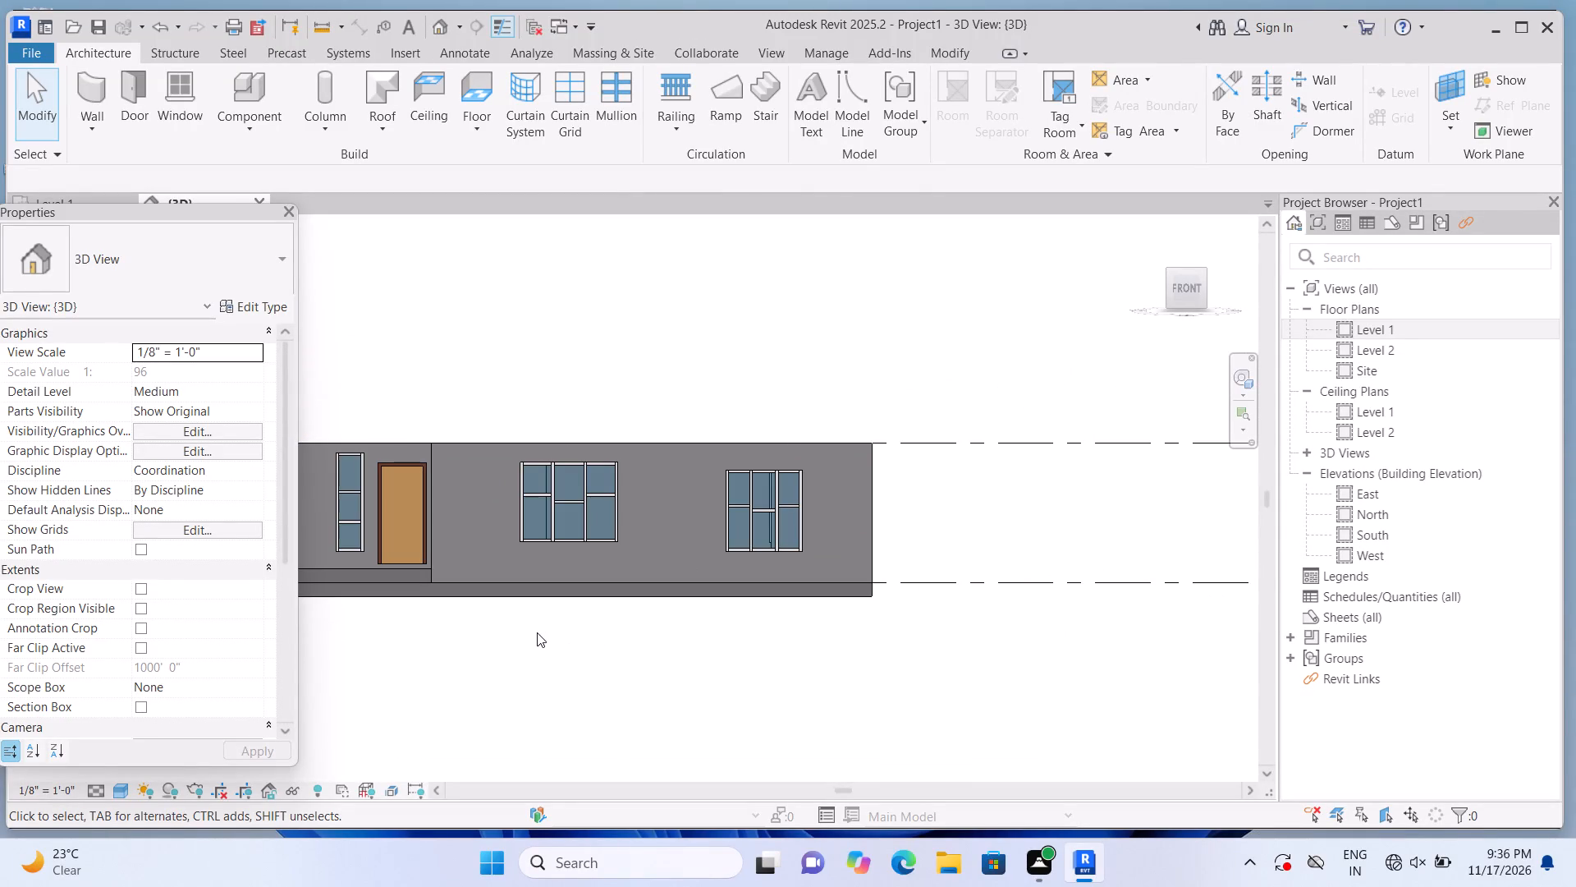
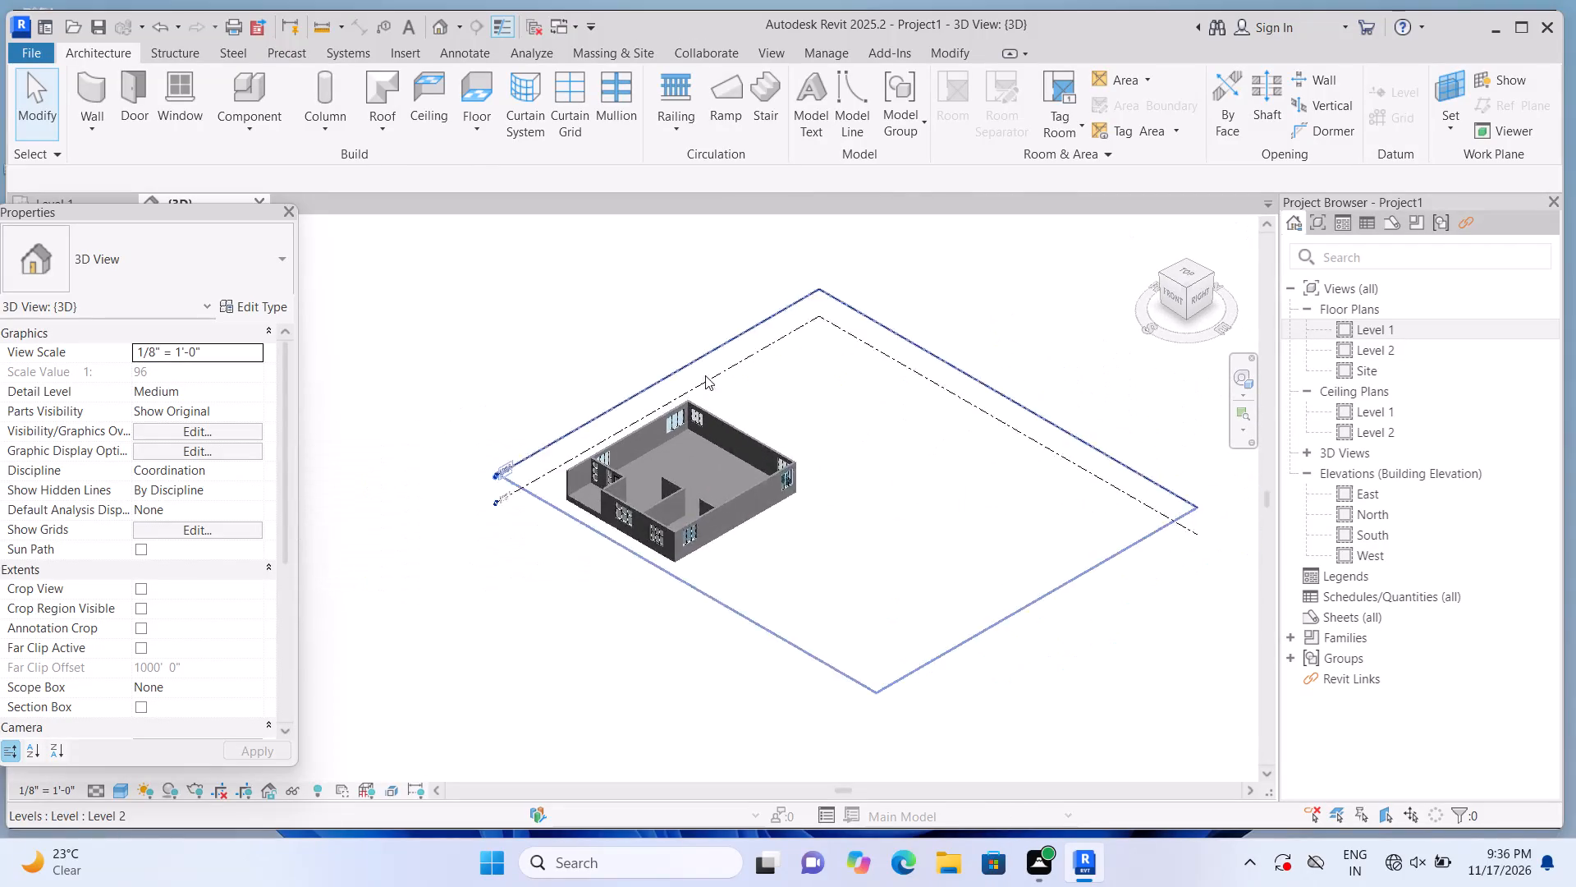
Stretch the base slab's front edge outward past the porch and front wall to form a projecting apron.
{"action": "scroll", "coordinate": [309, 558], "scroll_direction": "up", "scroll_amount": 2}
{"action": "scroll", "coordinate": [621, 576], "scroll_direction": "down", "scroll_amount": 3}
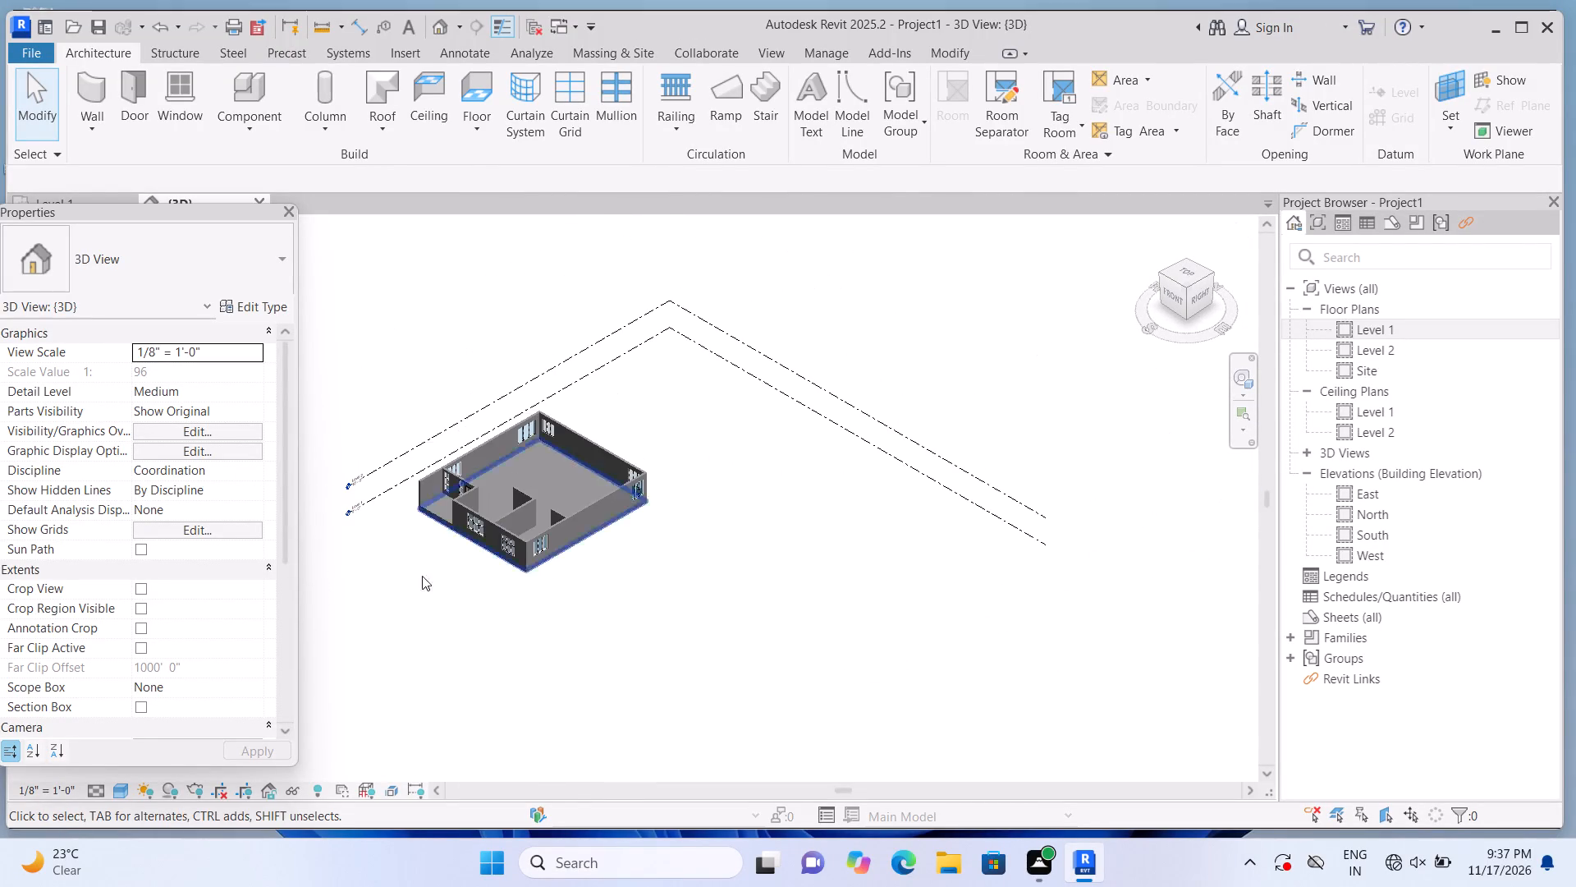
{"action": "scroll", "coordinate": [373, 576], "scroll_direction": "up", "scroll_amount": 1}
{"action": "scroll", "coordinate": [570, 544], "scroll_direction": "up", "scroll_amount": 4}
{"action": "scroll", "coordinate": [477, 503], "scroll_direction": "up", "scroll_amount": 1}
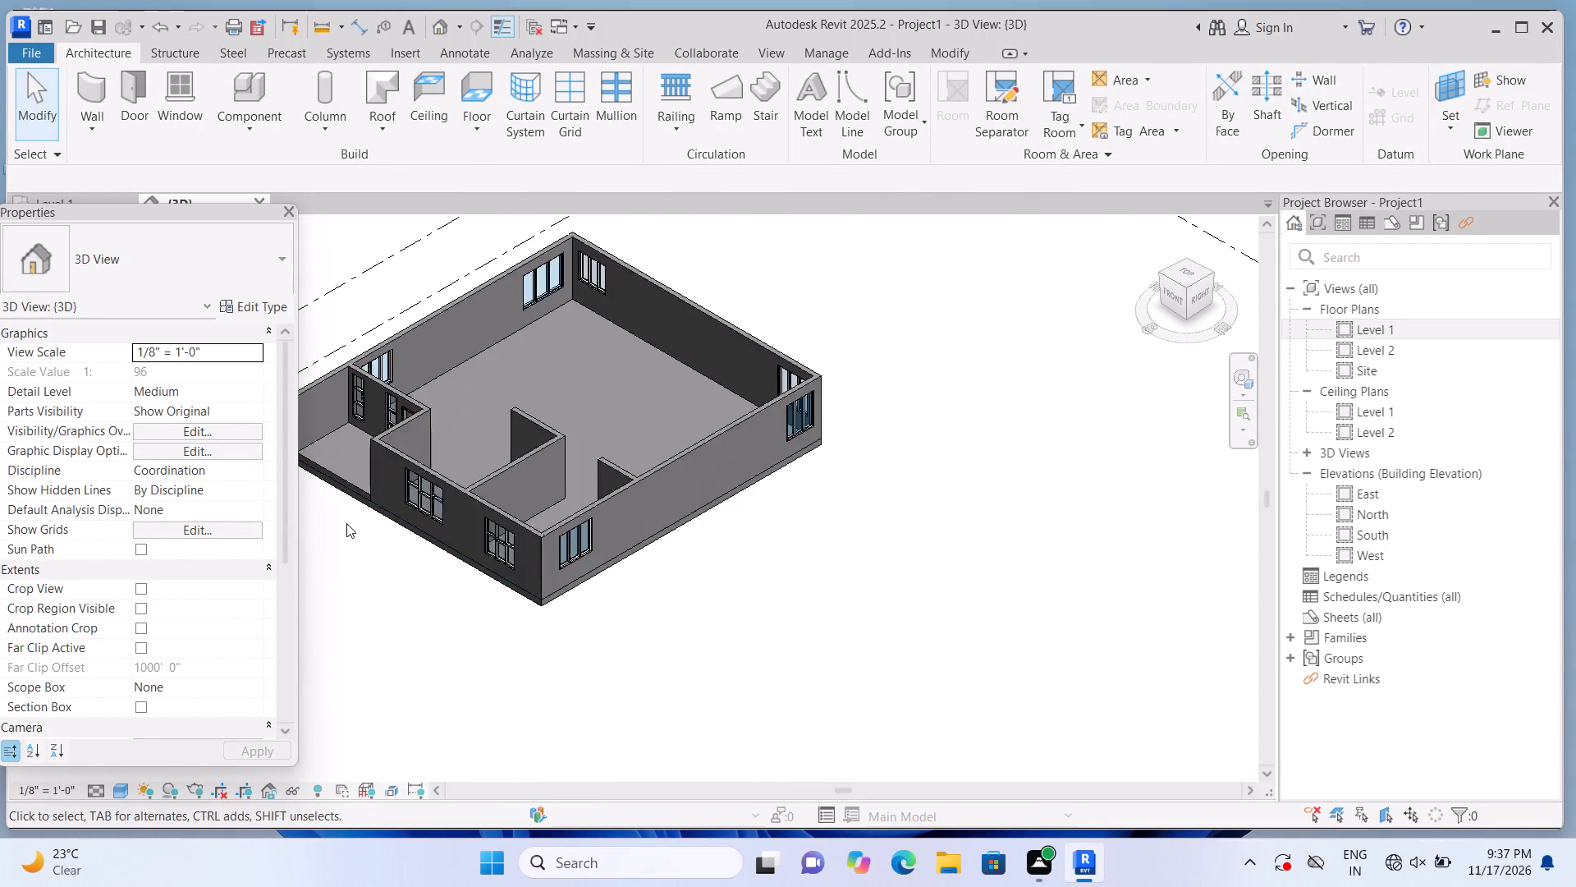
{"action": "scroll", "coordinate": [347, 523], "scroll_direction": "down", "scroll_amount": 3}
{"action": "scroll", "coordinate": [295, 514], "scroll_direction": "up", "scroll_amount": 13}
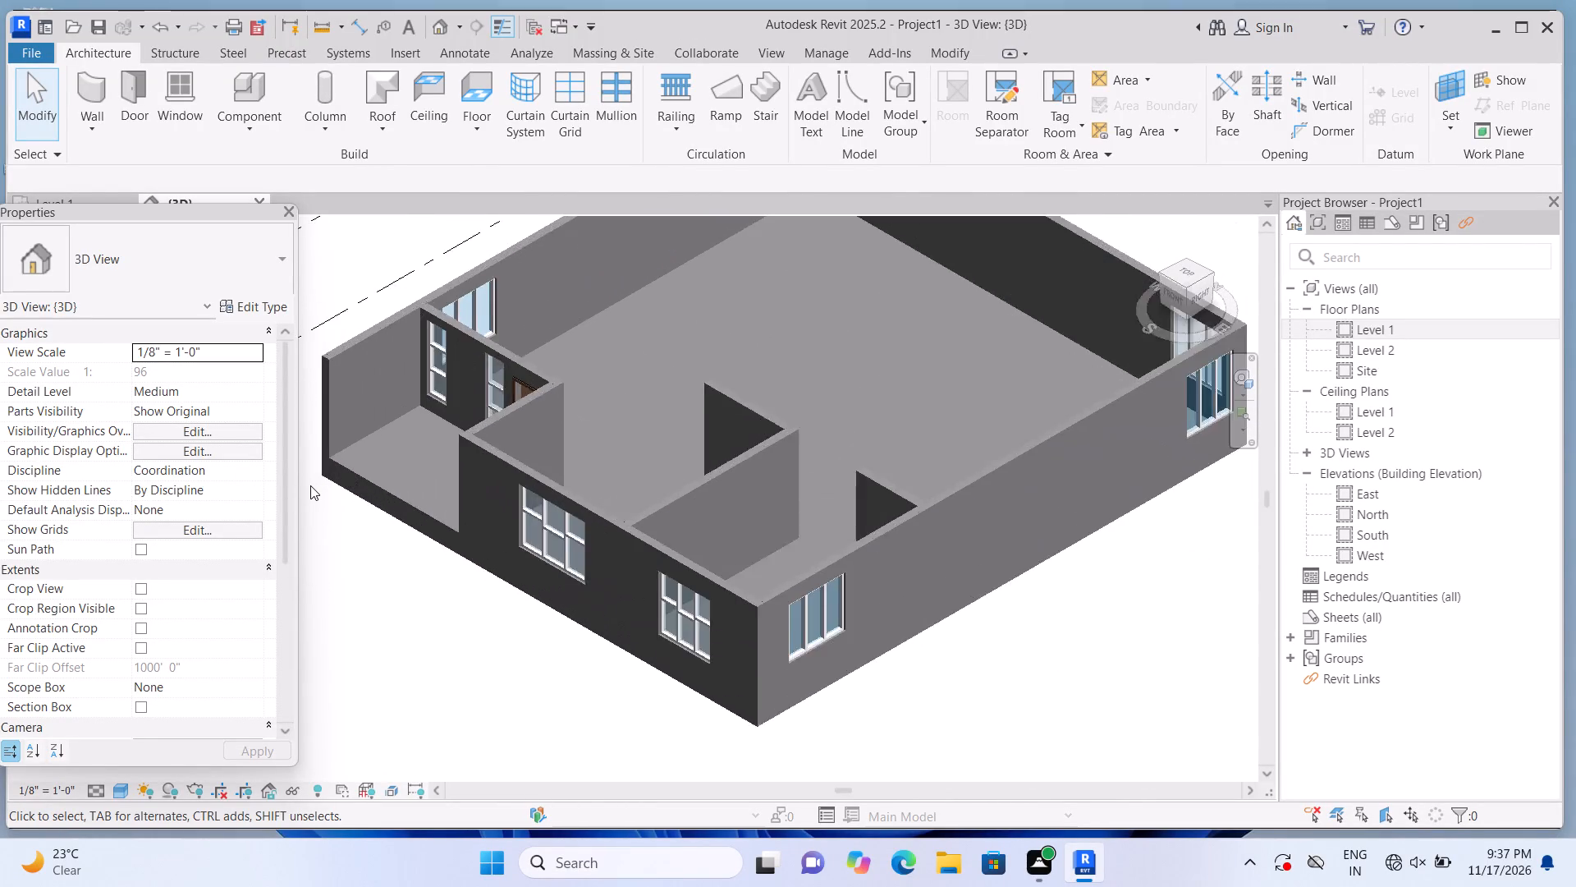
{"action": "scroll", "coordinate": [310, 485], "scroll_direction": "up", "scroll_amount": 6}
{"action": "left_click", "coordinate": [543, 537]}
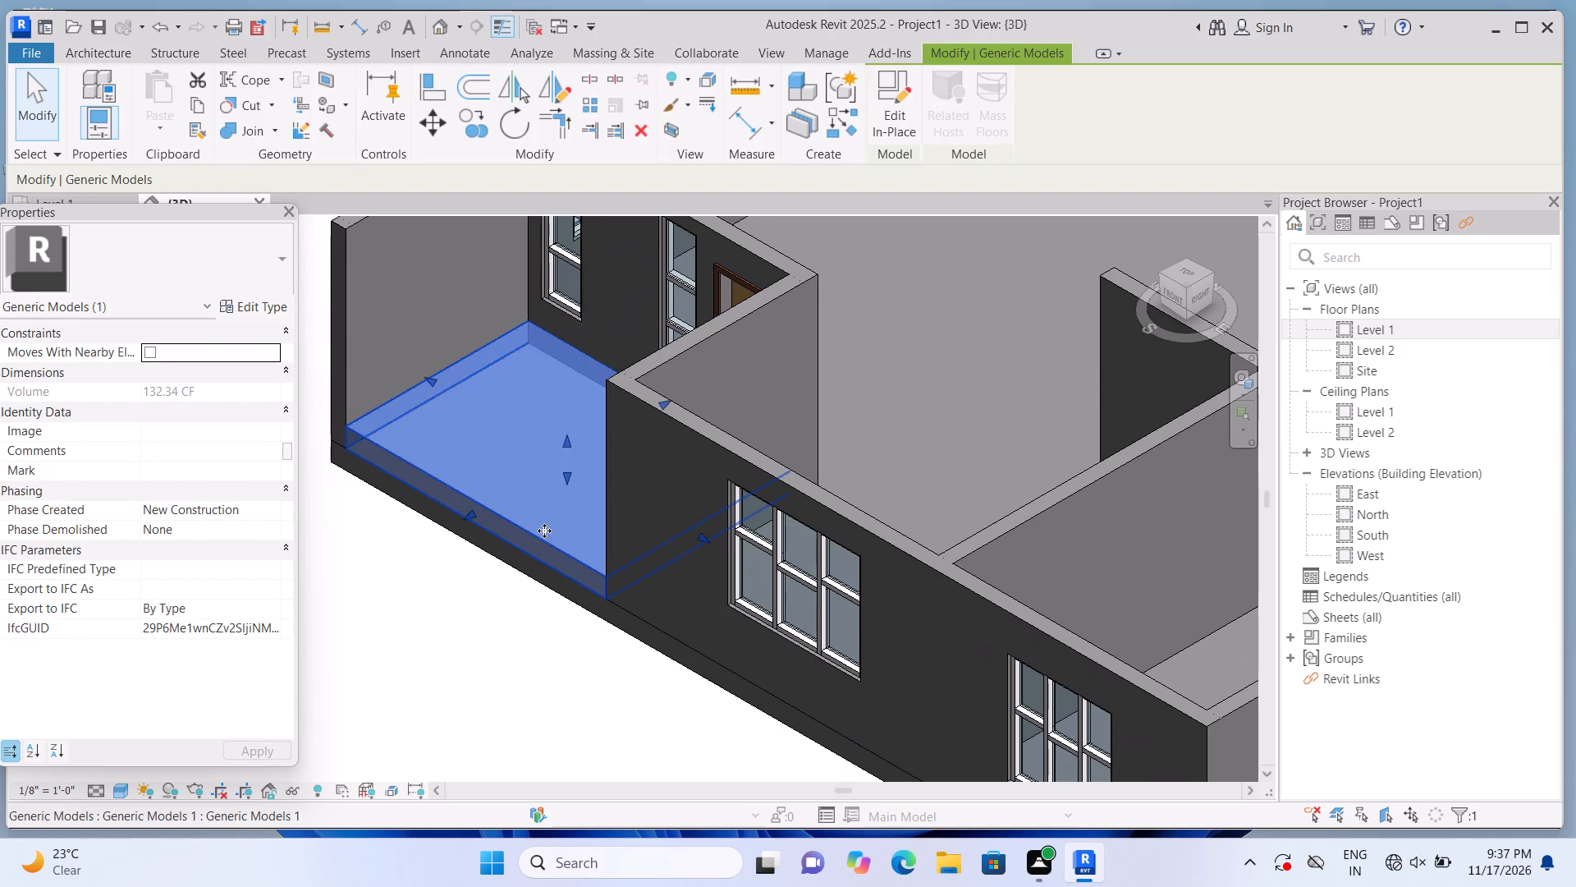
{"action": "left_click", "coordinate": [497, 638]}
{"action": "left_click", "coordinate": [647, 628]}
{"action": "scroll", "coordinate": [649, 614], "scroll_direction": "down", "scroll_amount": 4}
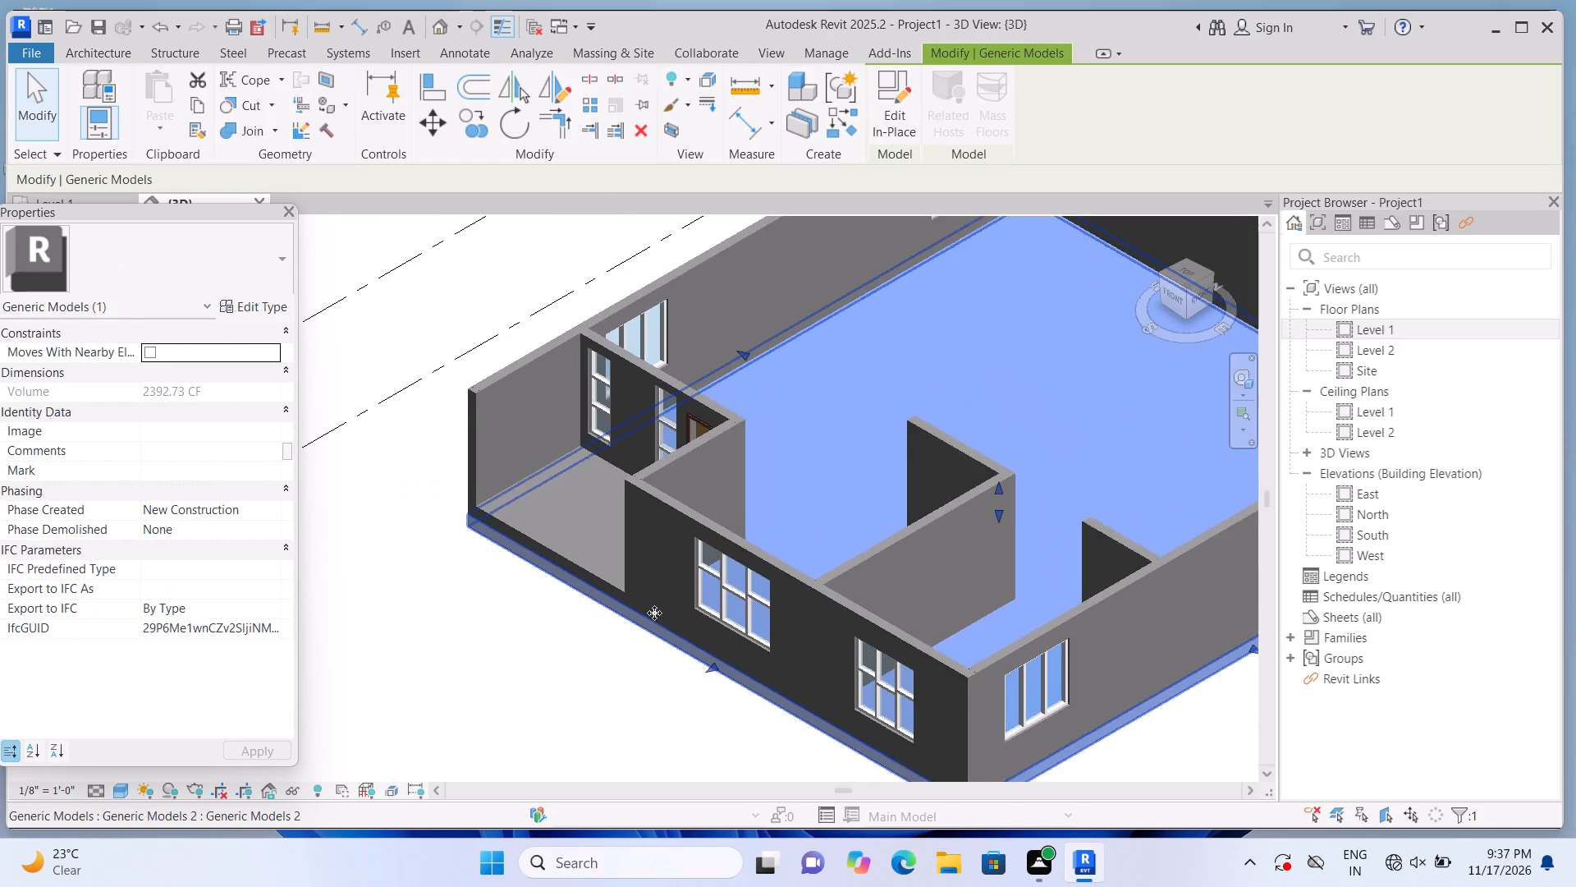
{"action": "scroll", "coordinate": [690, 673], "scroll_direction": "up", "scroll_amount": 2}
{"action": "left_click_drag", "start_coordinate": [722, 660], "coordinate": [644, 741]}
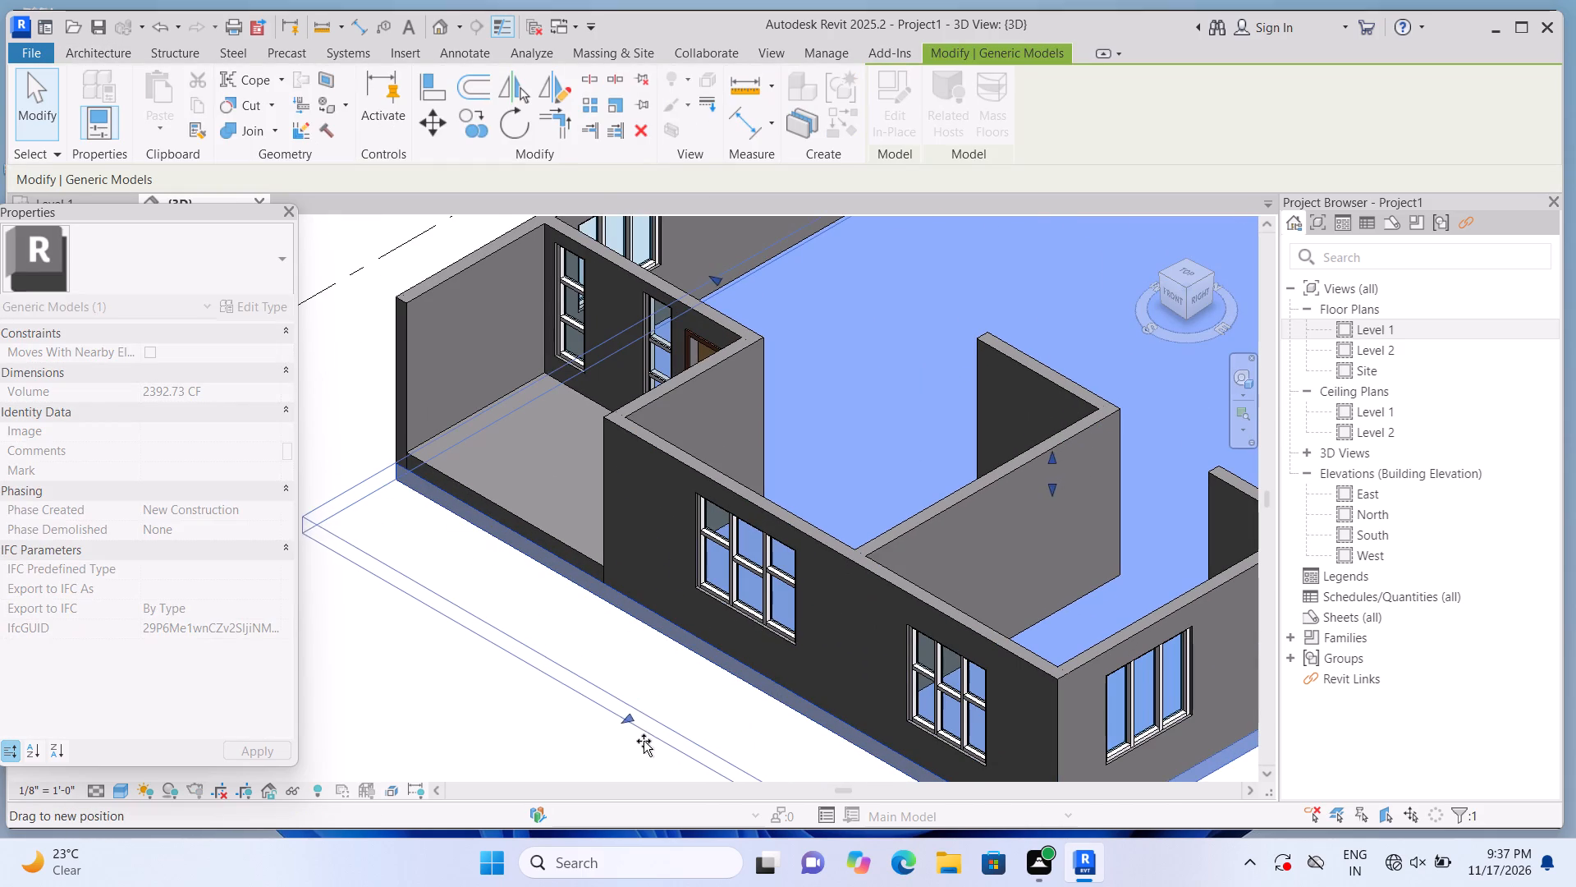
{"action": "left_click_drag", "start_coordinate": [644, 741], "coordinate": [616, 759]}
{"action": "scroll", "coordinate": [612, 733], "scroll_direction": "down", "scroll_amount": 5}
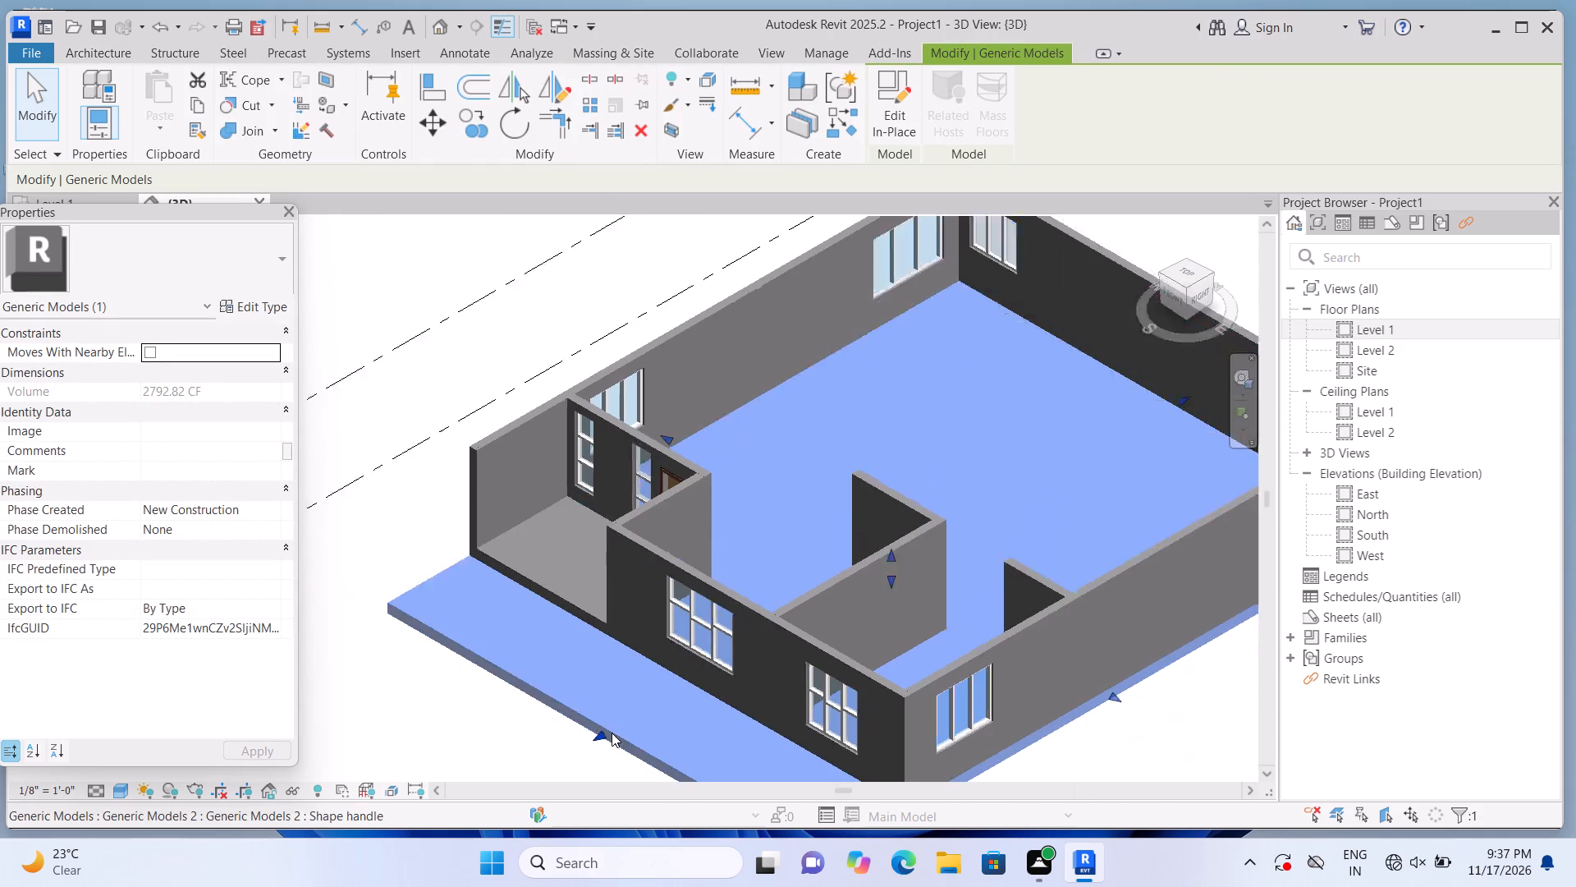
{"action": "left_click", "coordinate": [511, 733]}
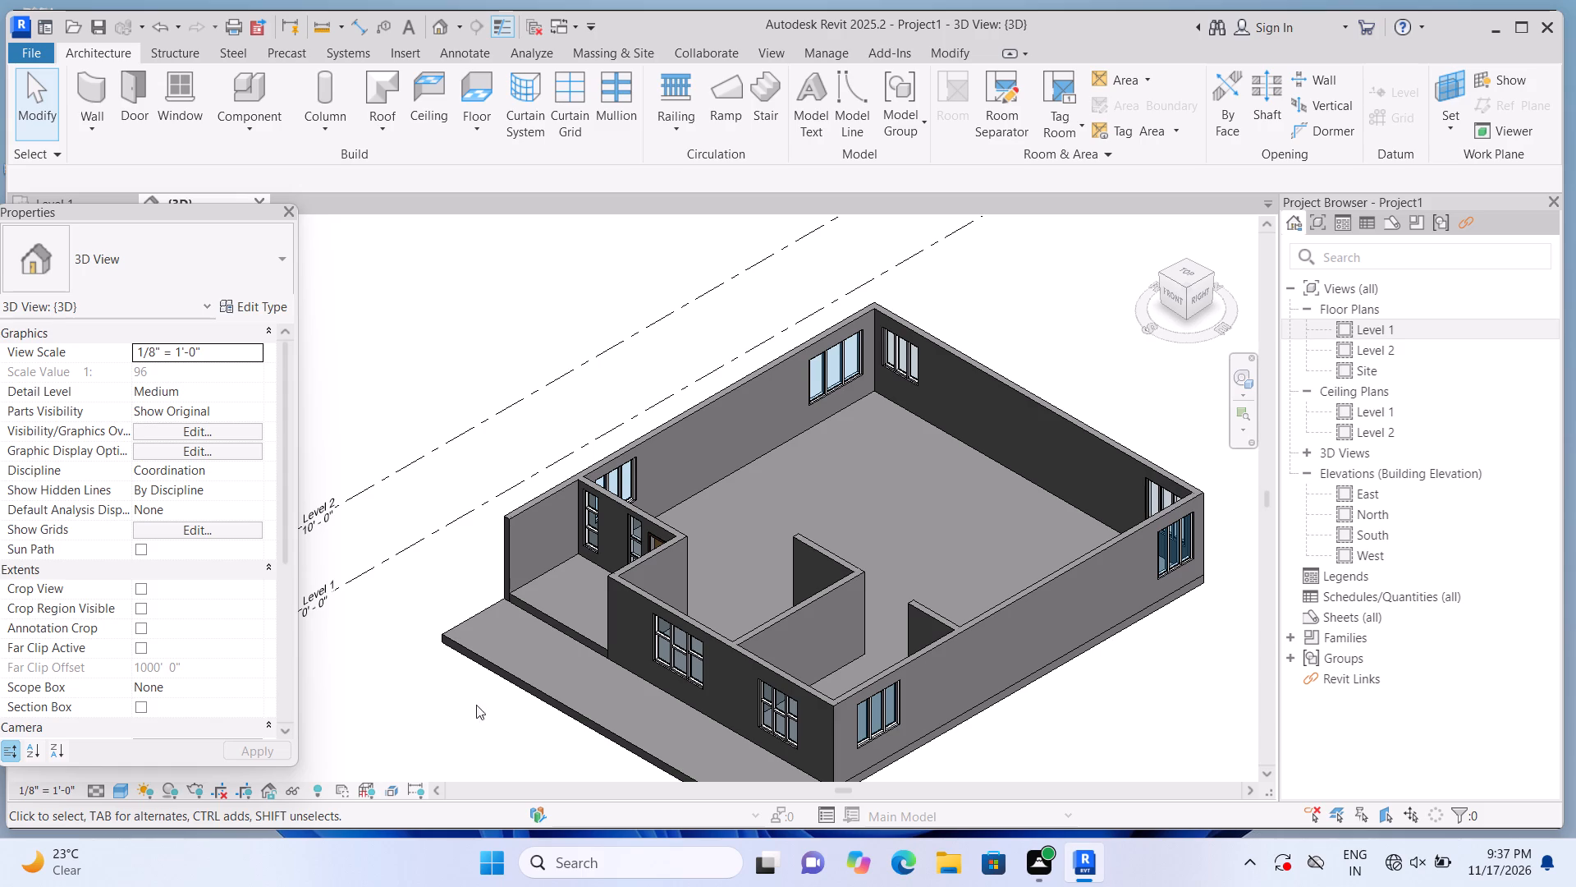
Stretch the base slab's right-side (east) edge outward beyond the long side wall with two windows.
{"action": "scroll", "coordinate": [373, 540], "scroll_direction": "down", "scroll_amount": 4}
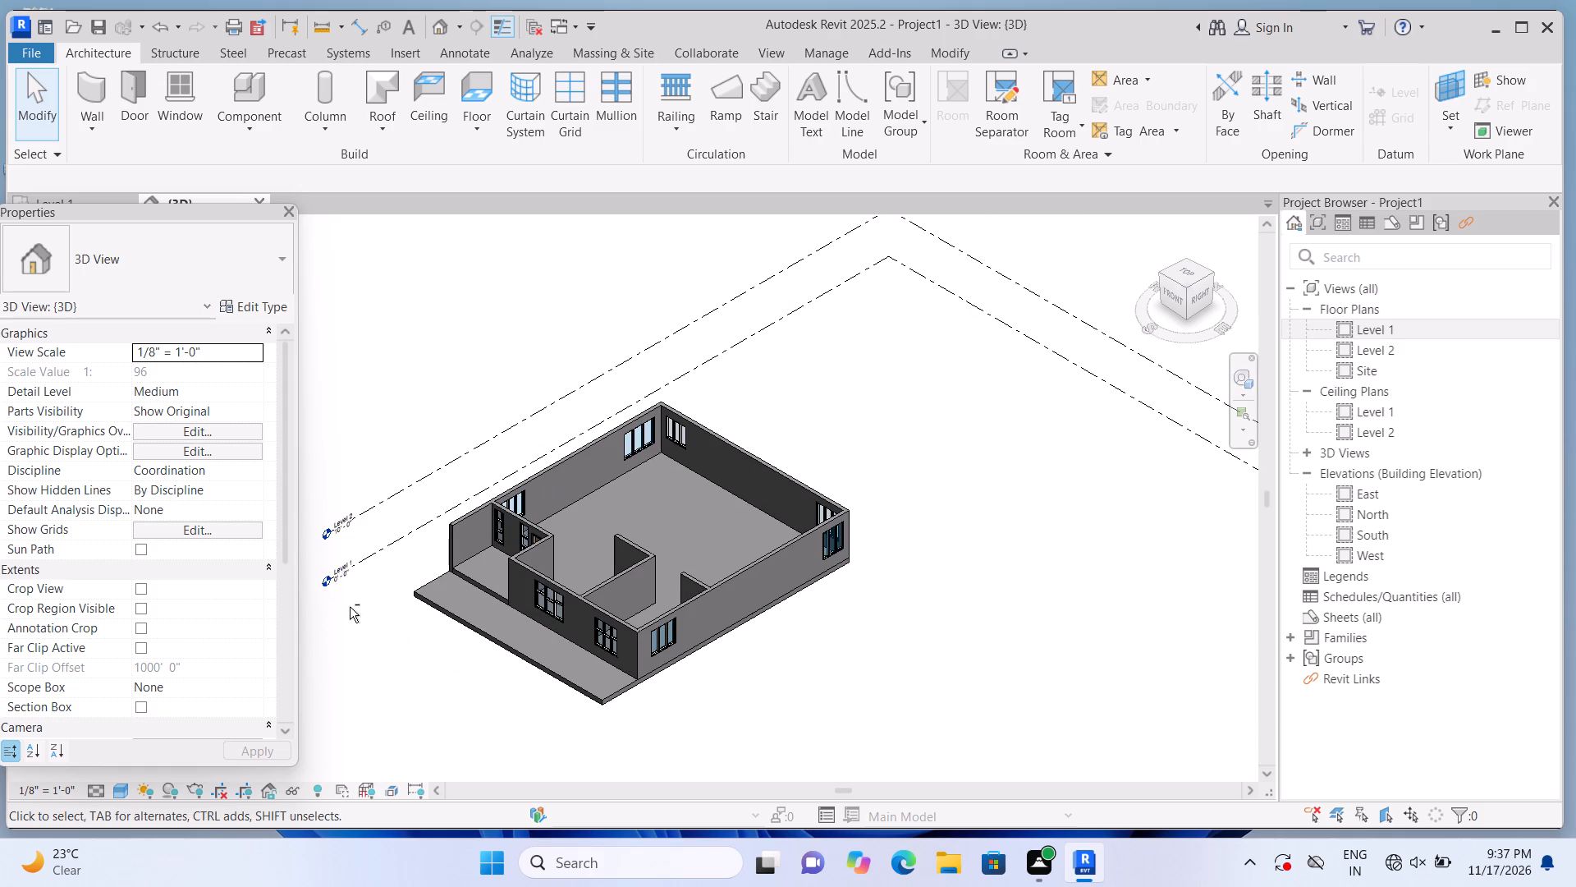
{"action": "scroll", "coordinate": [422, 710], "scroll_direction": "up", "scroll_amount": 1, "text": "shift"}
{"action": "middle_click_drag", "start_coordinate": [379, 685], "coordinate": [369, 669], "text": "shift"}
{"action": "scroll", "coordinate": [369, 667], "scroll_direction": "up", "scroll_amount": 1}
{"action": "middle_click_drag", "start_coordinate": [381, 673], "coordinate": [378, 670], "text": "shift"}
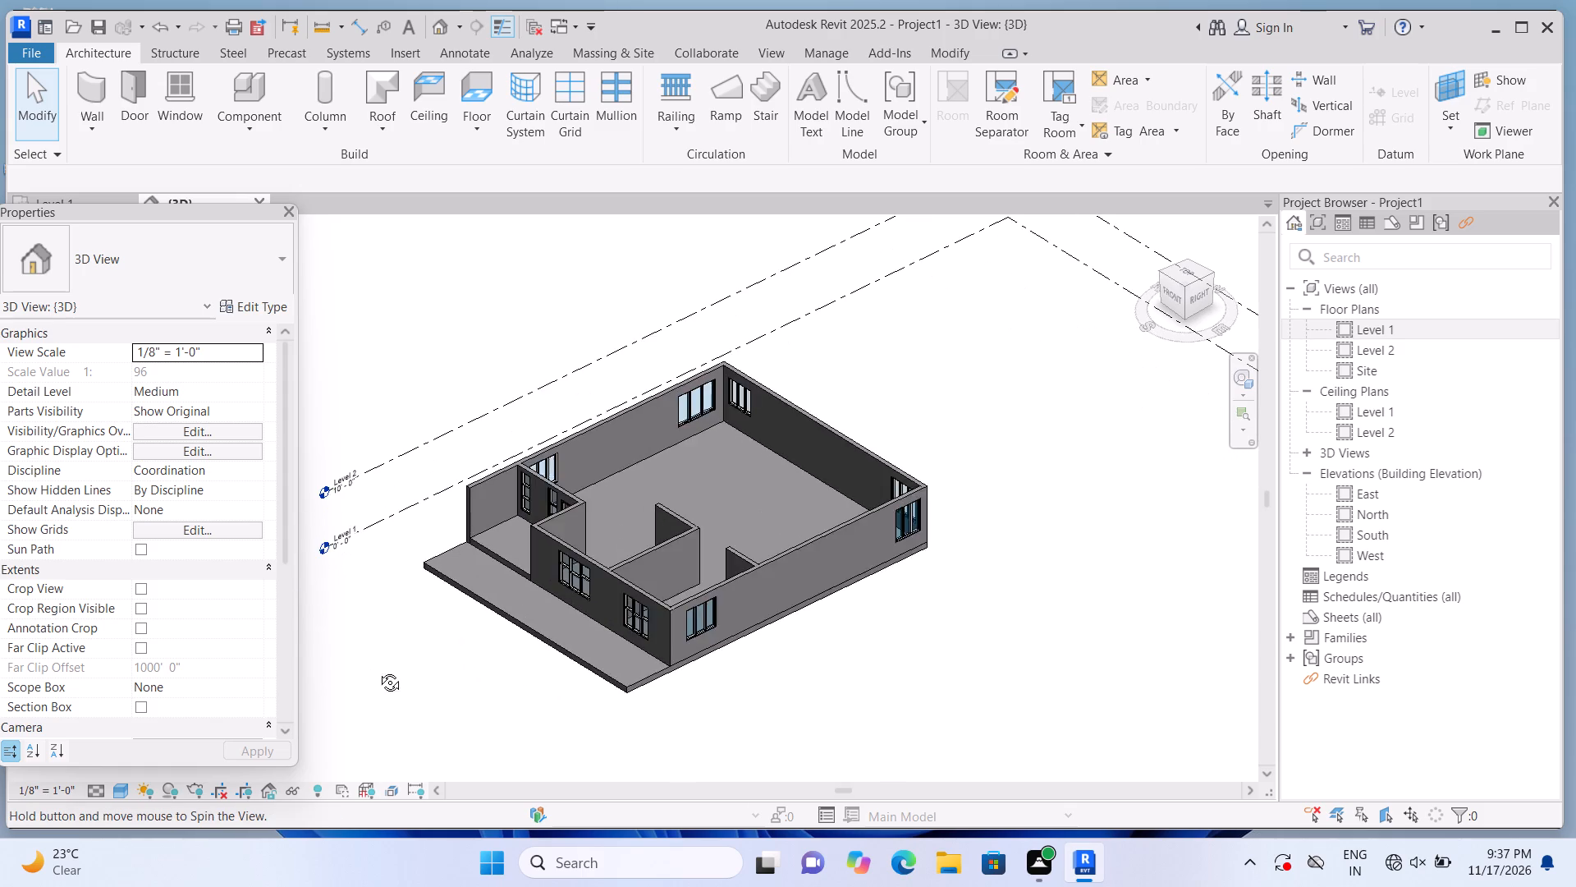
{"action": "middle_click_drag", "start_coordinate": [378, 670], "coordinate": [317, 594], "text": "shift"}
{"action": "scroll", "coordinate": [525, 629], "scroll_direction": "up", "scroll_amount": 4}
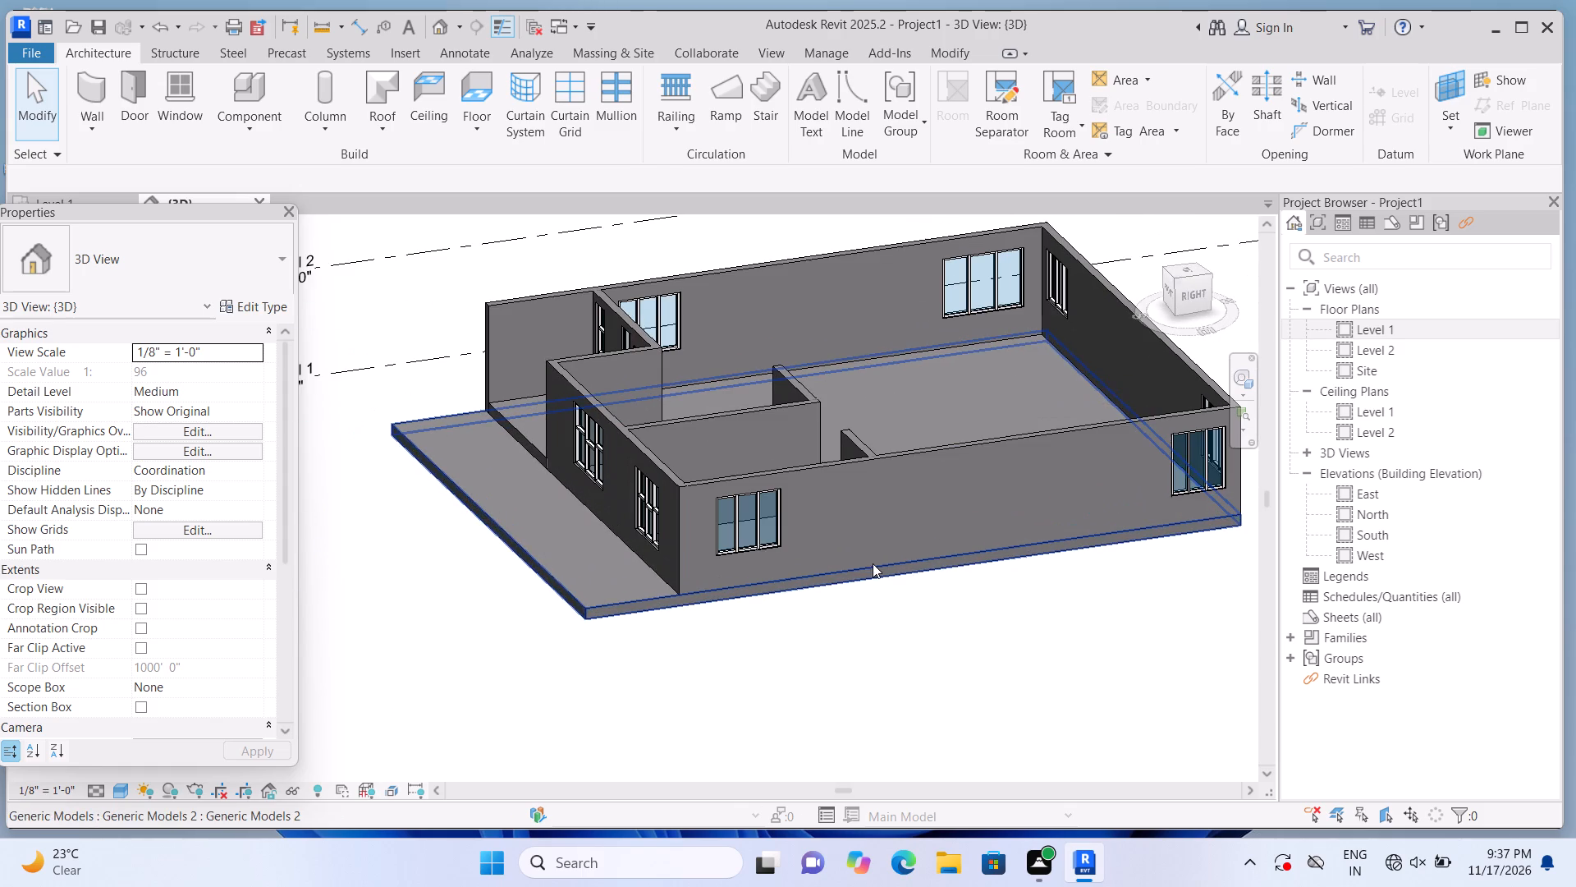
{"action": "left_click", "coordinate": [877, 563]}
{"action": "left_click_drag", "start_coordinate": [919, 568], "coordinate": [952, 602]}
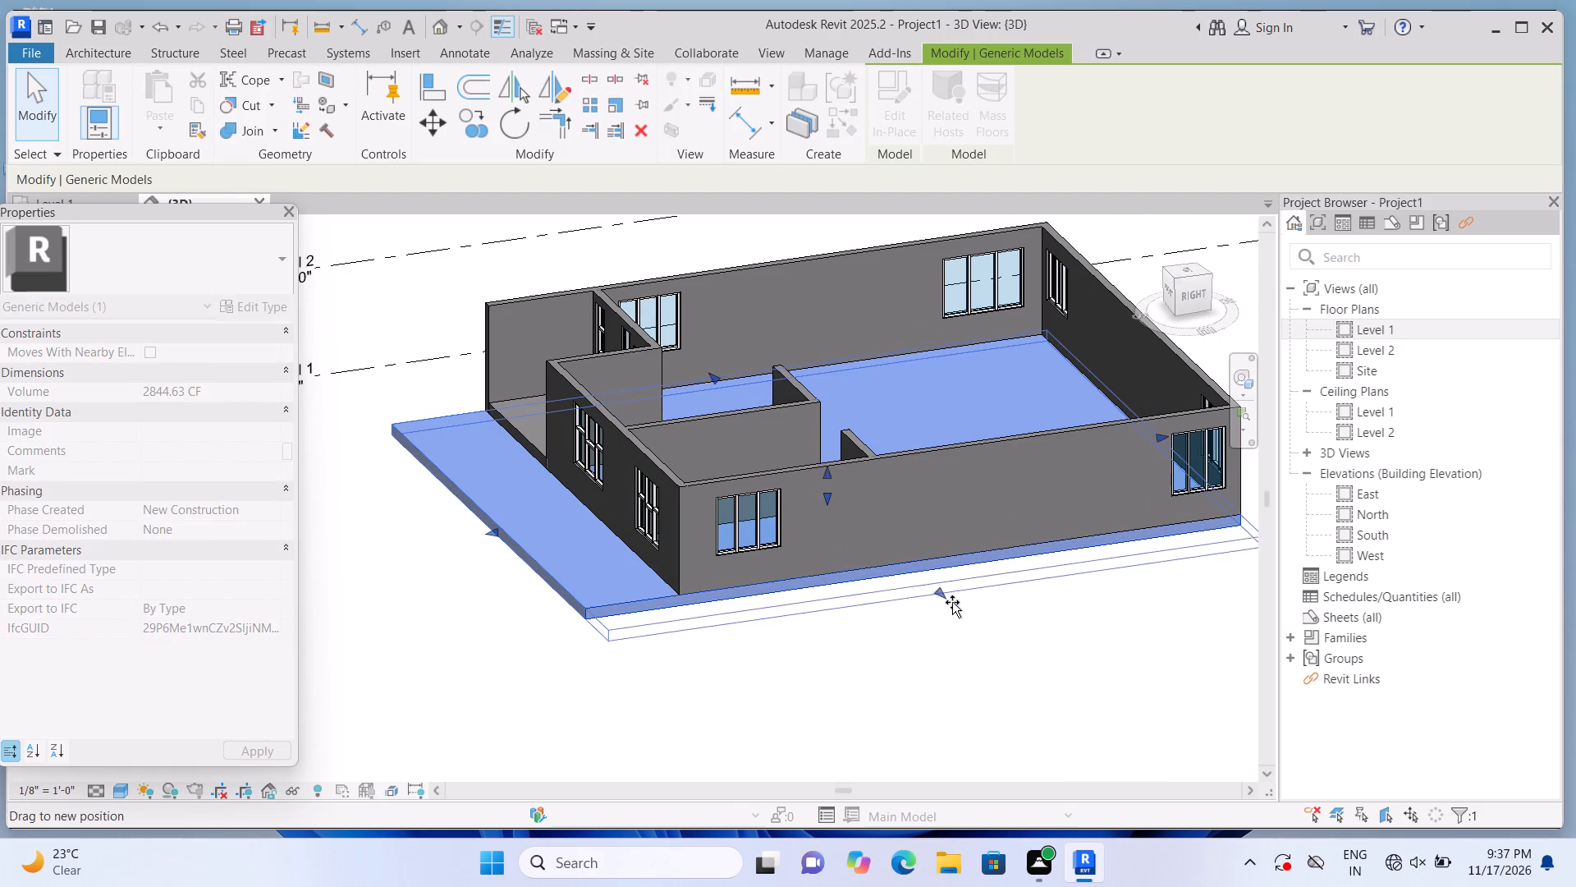
{"action": "left_click_drag", "start_coordinate": [952, 602], "coordinate": [983, 633]}
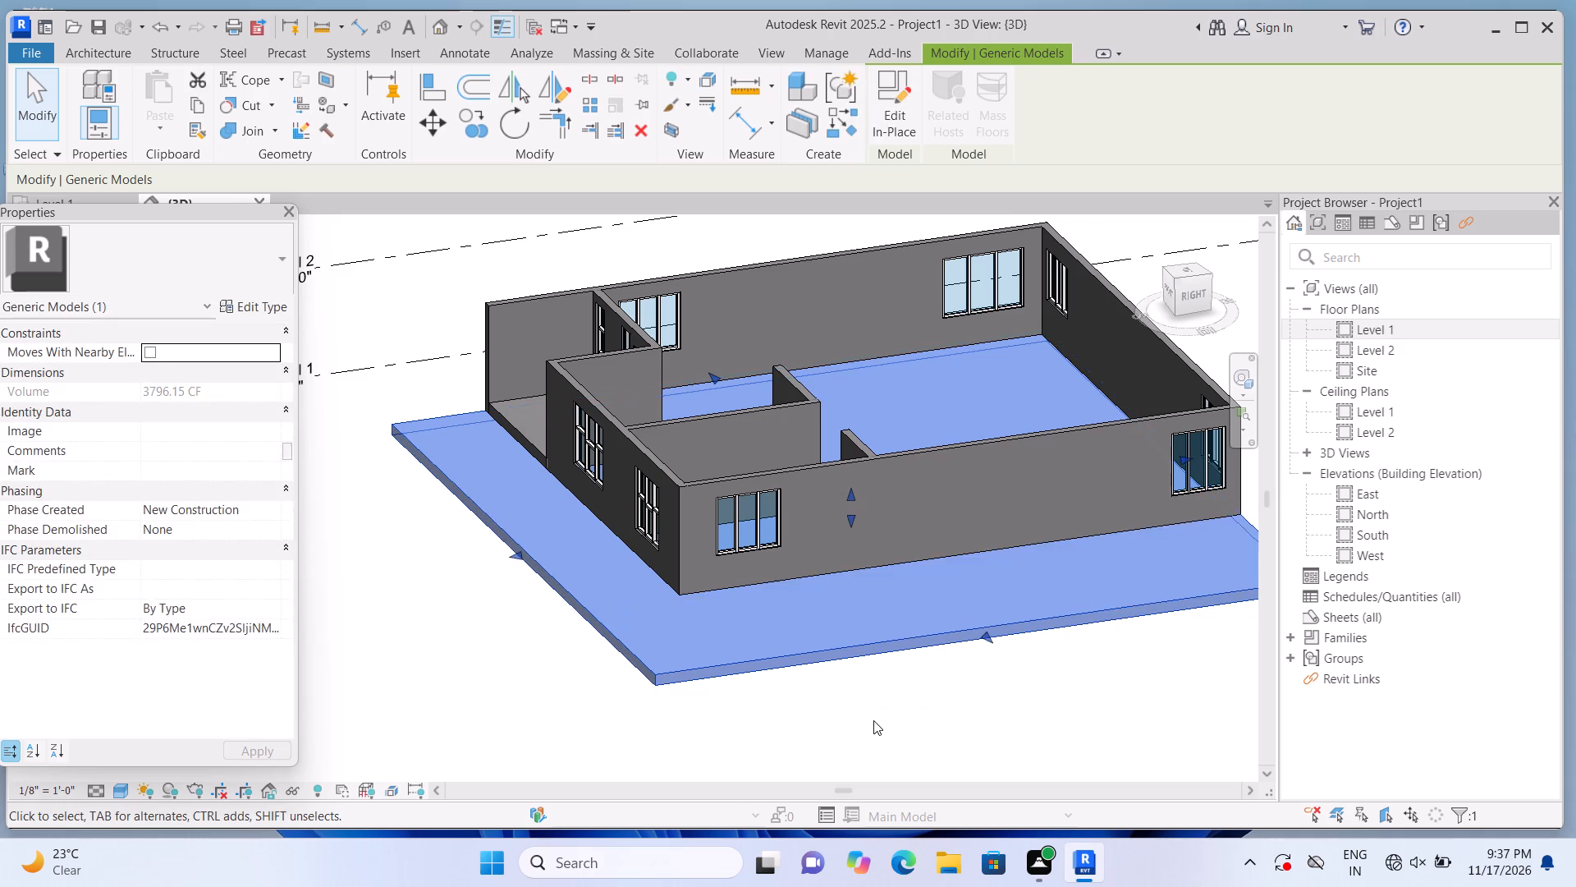
{"action": "left_click", "coordinate": [873, 720]}
Stretch the base slab's back edge outward beyond the rear wall.
{"action": "scroll", "coordinate": [860, 701], "scroll_direction": "down", "scroll_amount": 2}
{"action": "middle_click_drag", "start_coordinate": [945, 704], "coordinate": [903, 694], "text": "shift"}
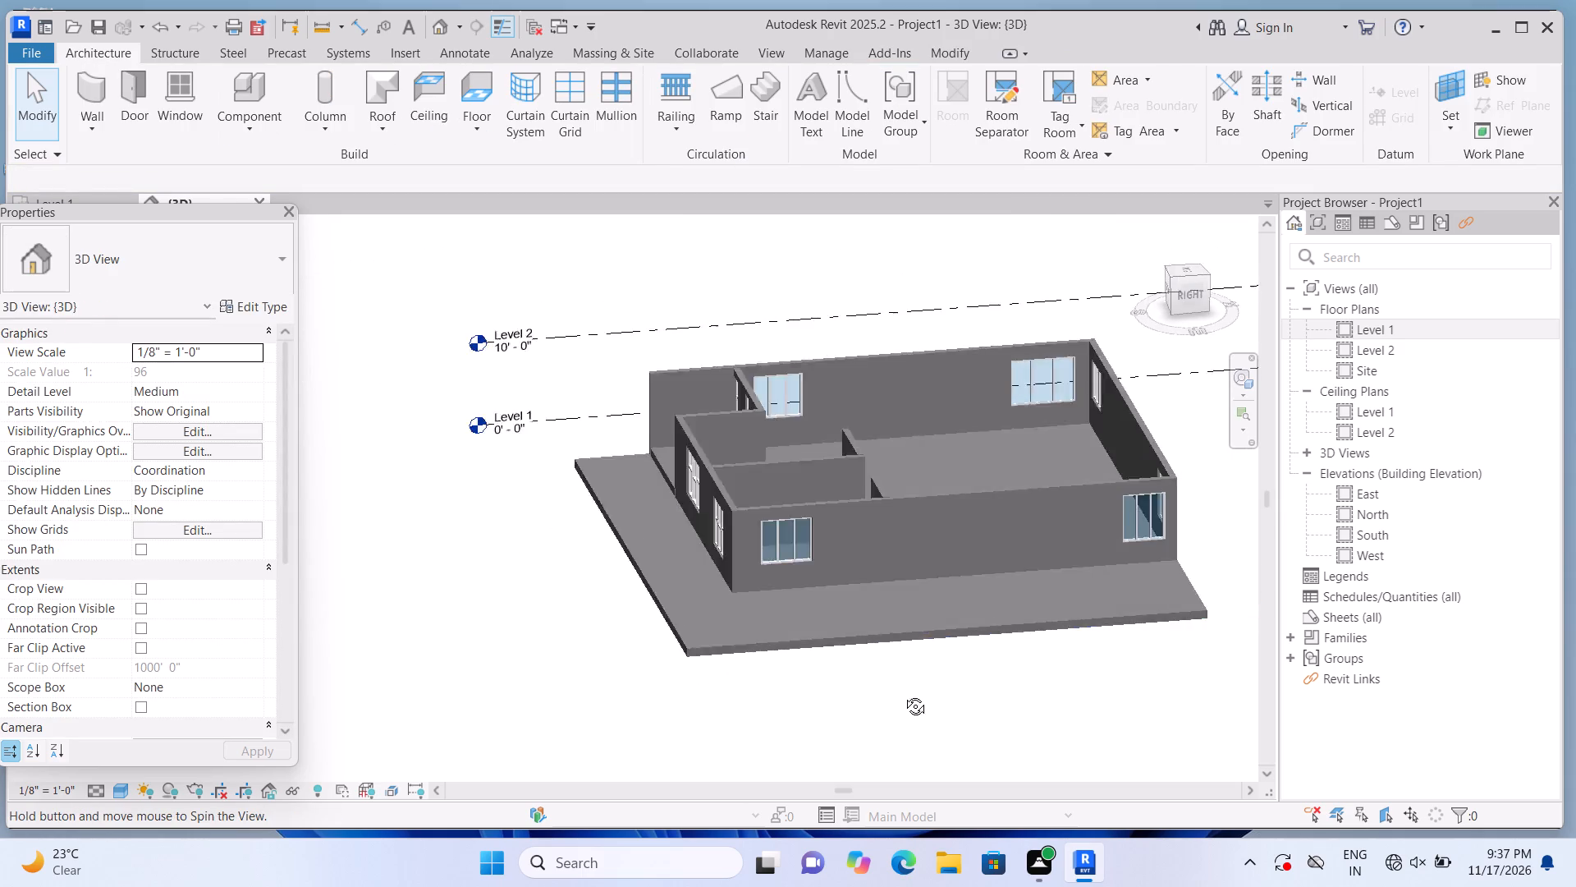
{"action": "middle_click_drag", "start_coordinate": [903, 694], "coordinate": [840, 674], "text": "shift"}
{"action": "middle_click_drag", "start_coordinate": [824, 643], "coordinate": [304, 630]}
{"action": "scroll", "coordinate": [444, 607], "scroll_direction": "up", "scroll_amount": 2}
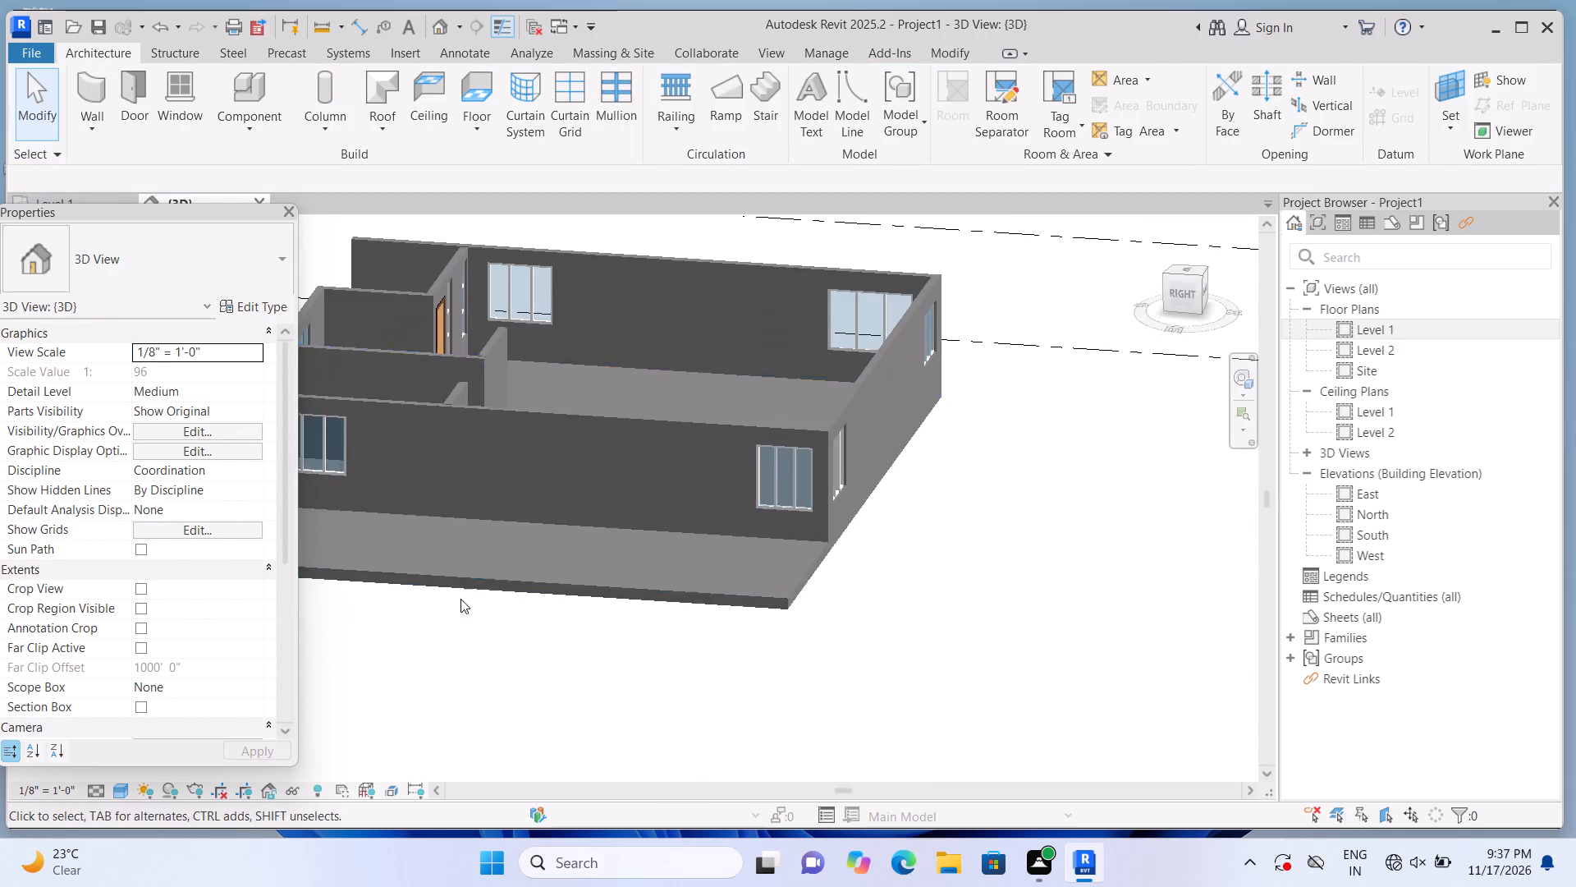
{"action": "left_click", "coordinate": [781, 583]}
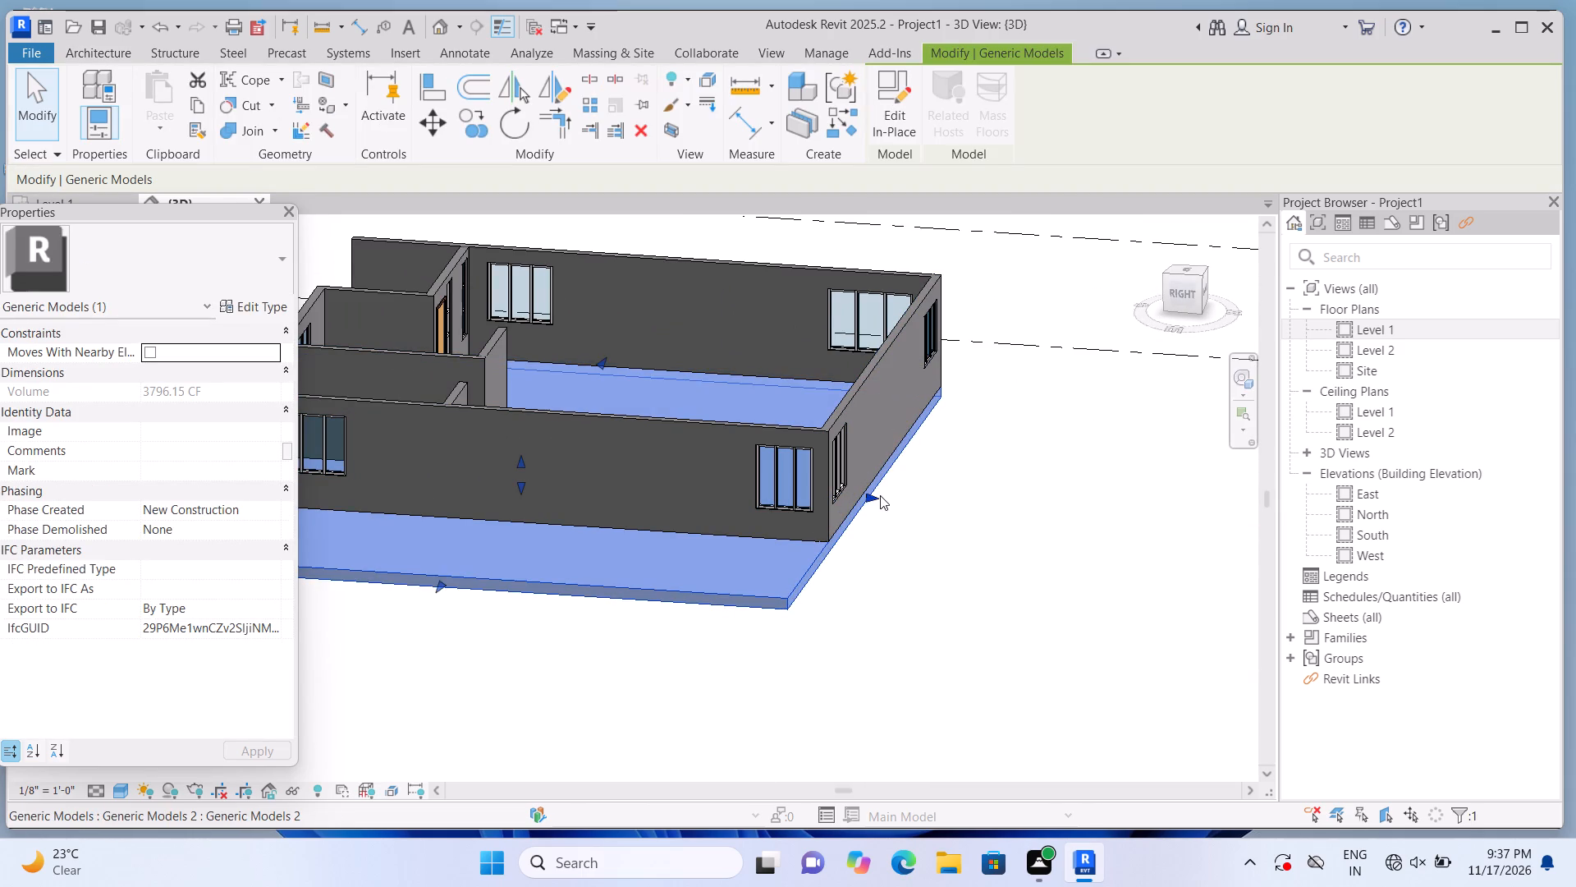
{"action": "left_click_drag", "start_coordinate": [866, 494], "coordinate": [886, 500]}
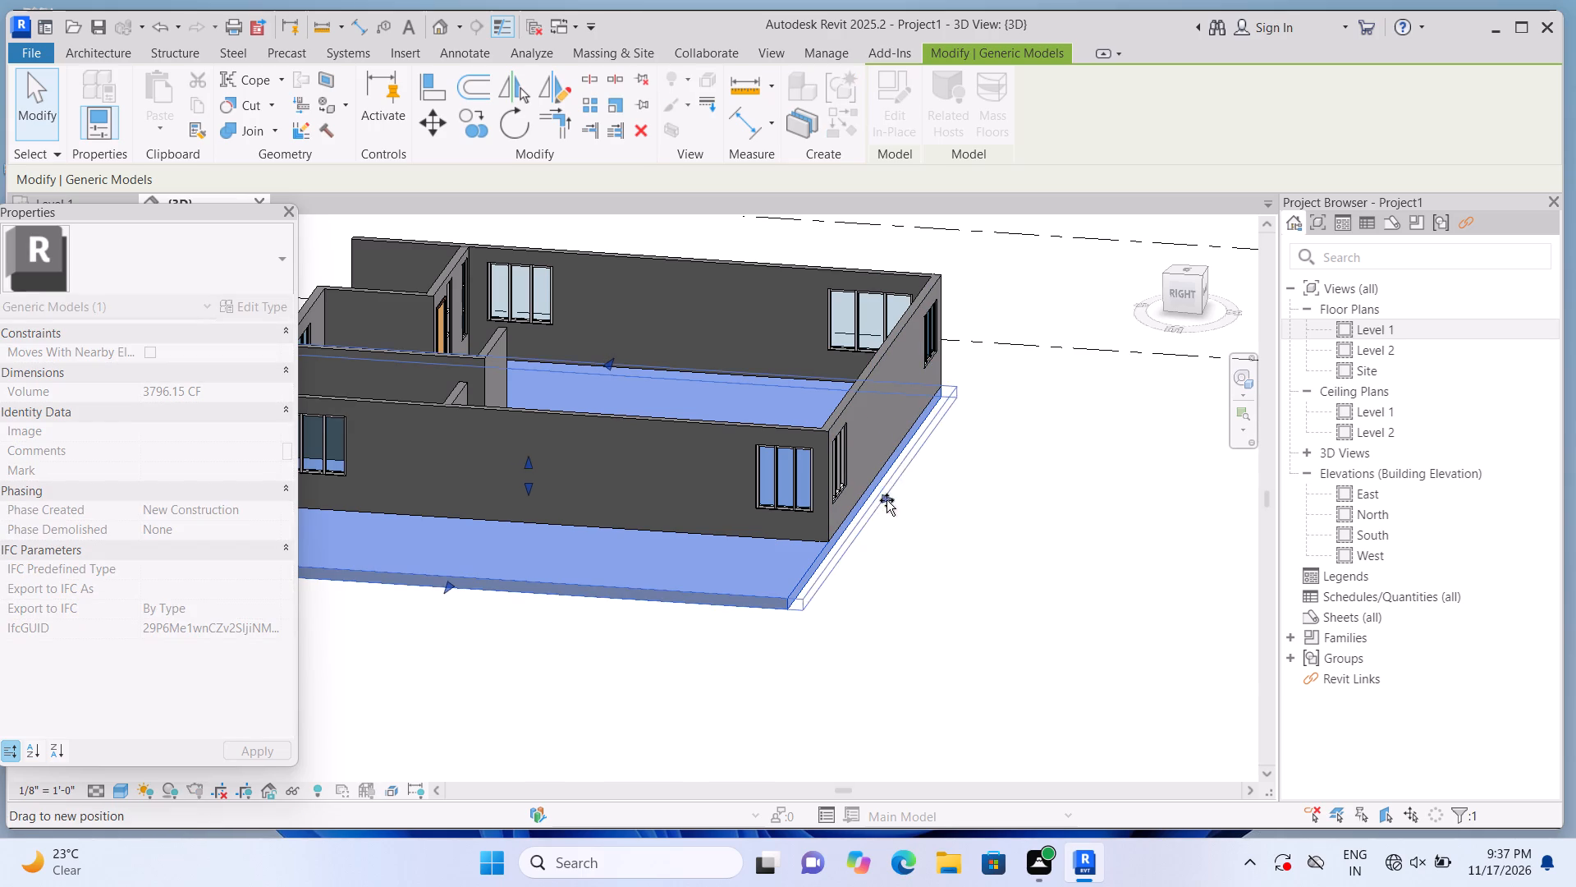
{"action": "left_click_drag", "start_coordinate": [886, 500], "coordinate": [951, 514]}
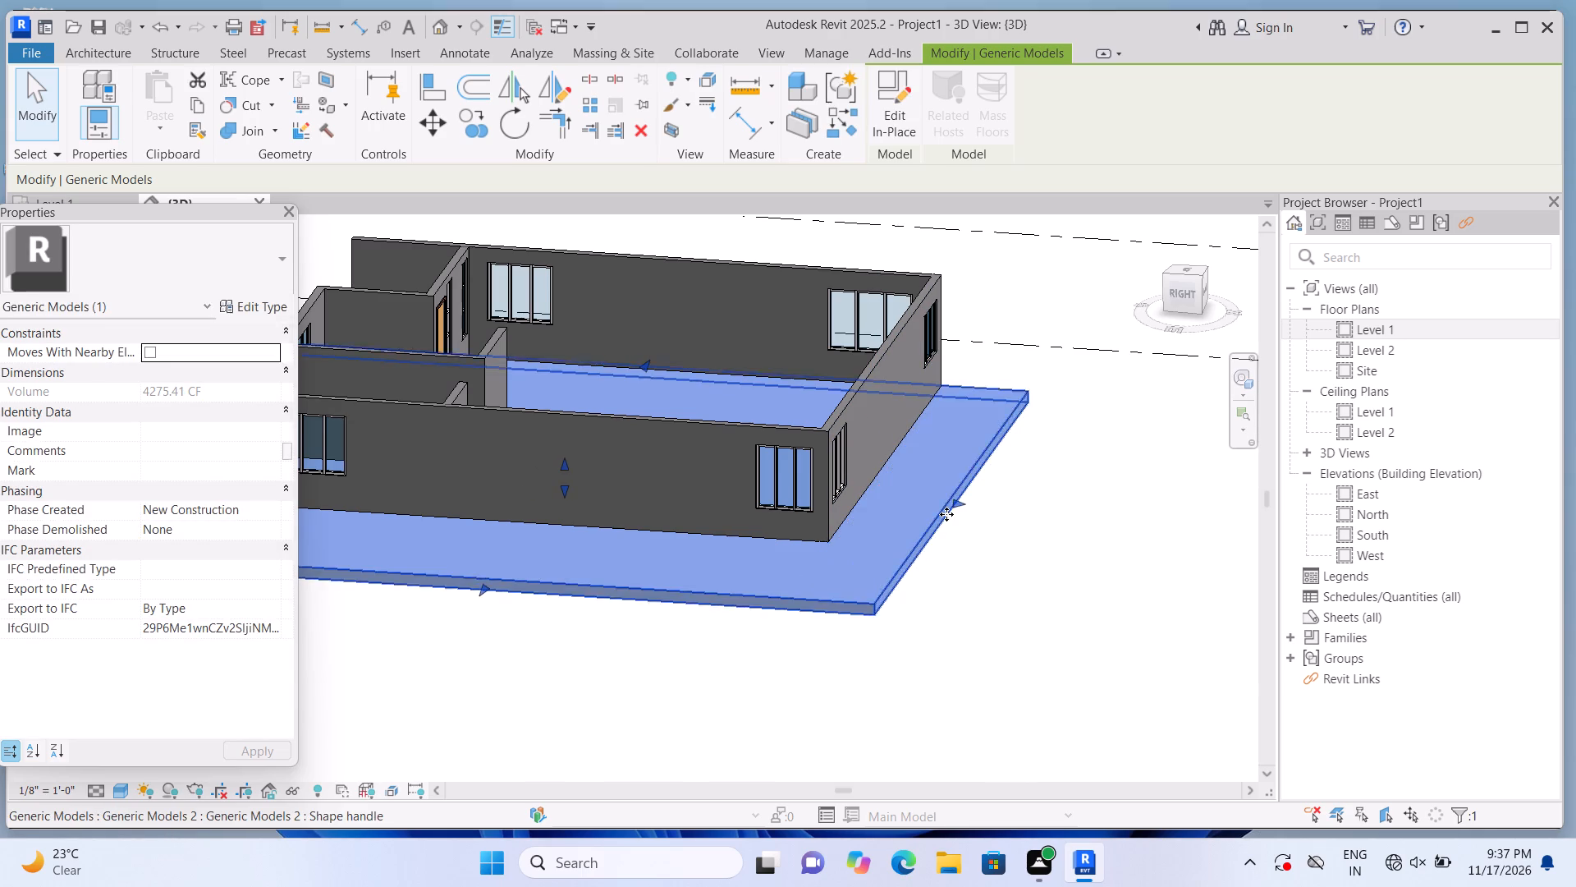
{"action": "scroll", "coordinate": [946, 514], "scroll_direction": "down", "scroll_amount": 2}
{"action": "left_click", "coordinate": [847, 695]}
Stretch the base slab's left-side (west) edge outward beyond the wall so the slab projects on all four sides.
{"action": "middle_click_drag", "start_coordinate": [855, 663], "coordinate": [841, 656], "text": "shift"}
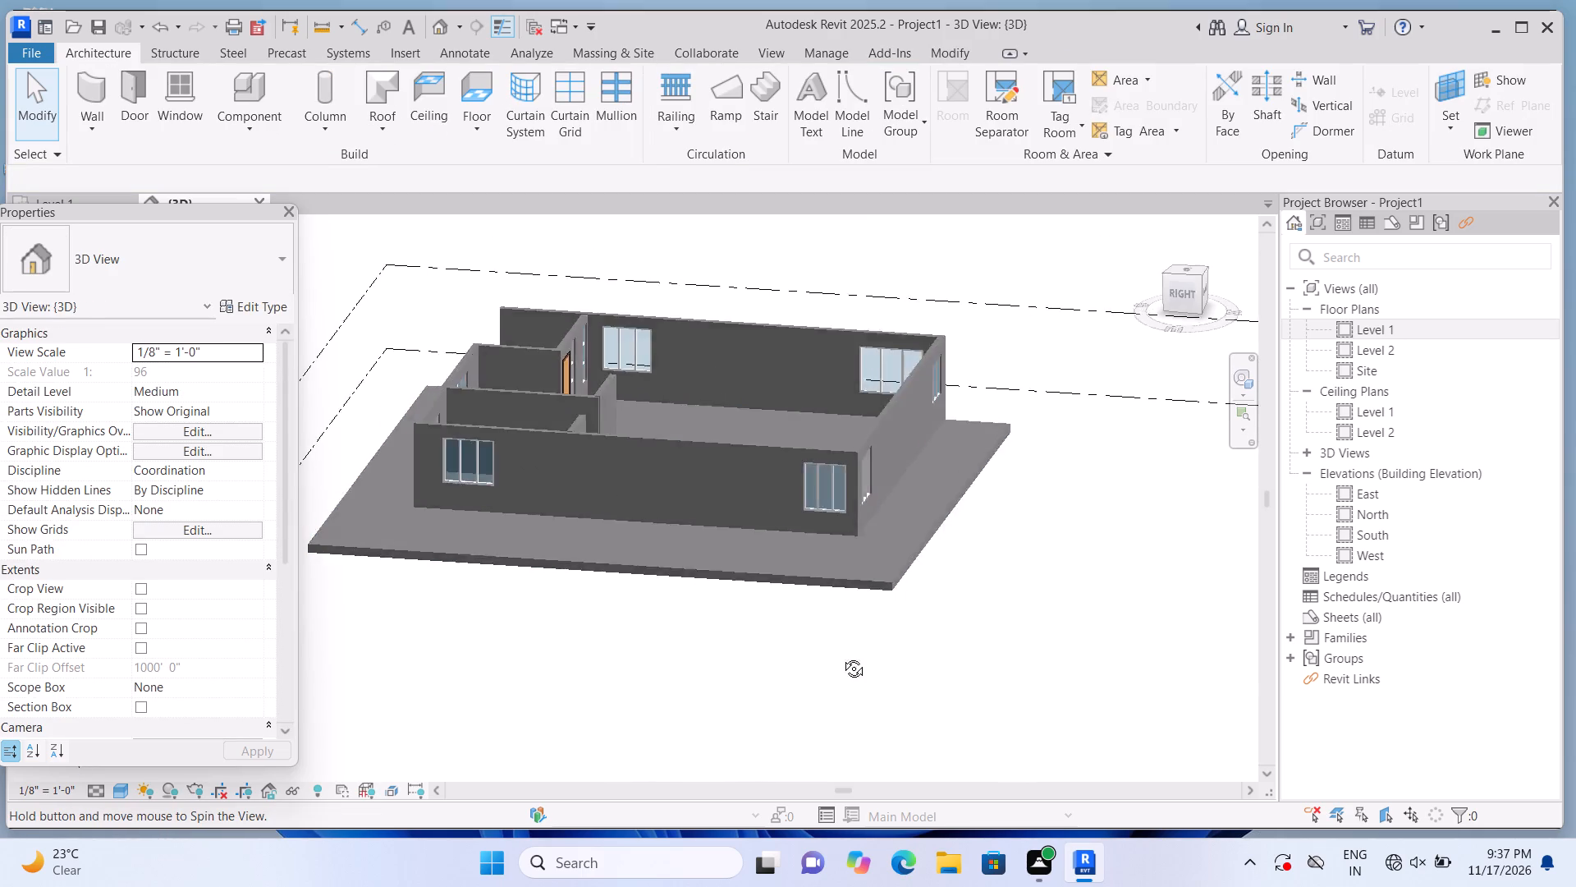
{"action": "middle_click_drag", "start_coordinate": [841, 656], "coordinate": [556, 540], "text": "shift"}
{"action": "scroll", "coordinate": [556, 535], "scroll_direction": "down", "scroll_amount": 6}
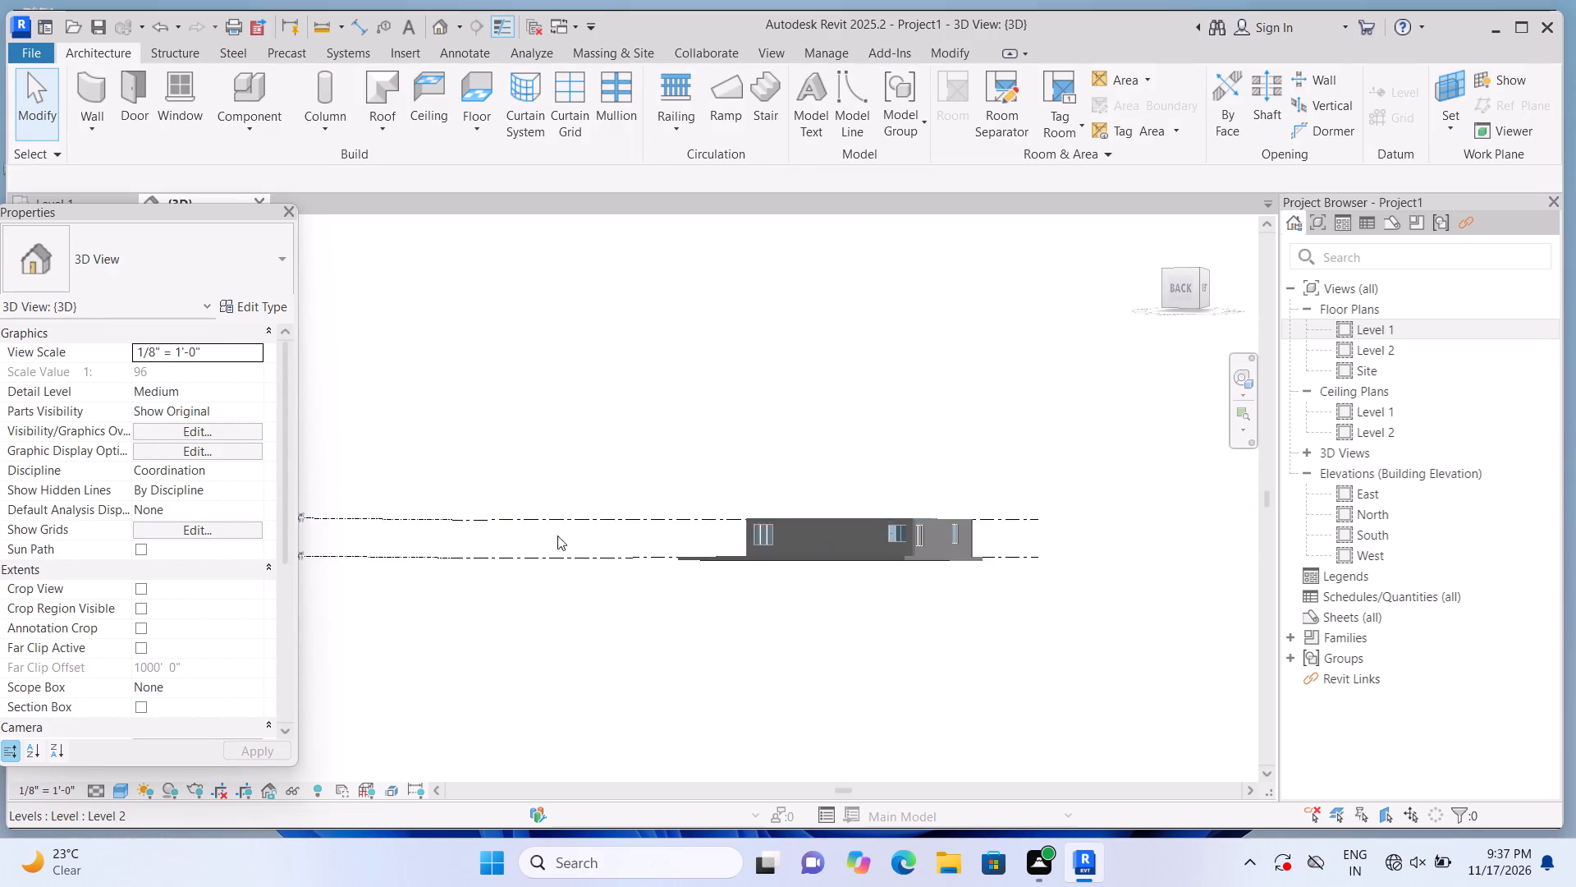
{"action": "scroll", "coordinate": [986, 632], "scroll_direction": "up", "scroll_amount": 1}
{"action": "middle_click_drag", "start_coordinate": [967, 647], "coordinate": [774, 710], "text": "shift"}
{"action": "scroll", "coordinate": [777, 705], "scroll_direction": "up", "scroll_amount": 3, "text": "shift"}
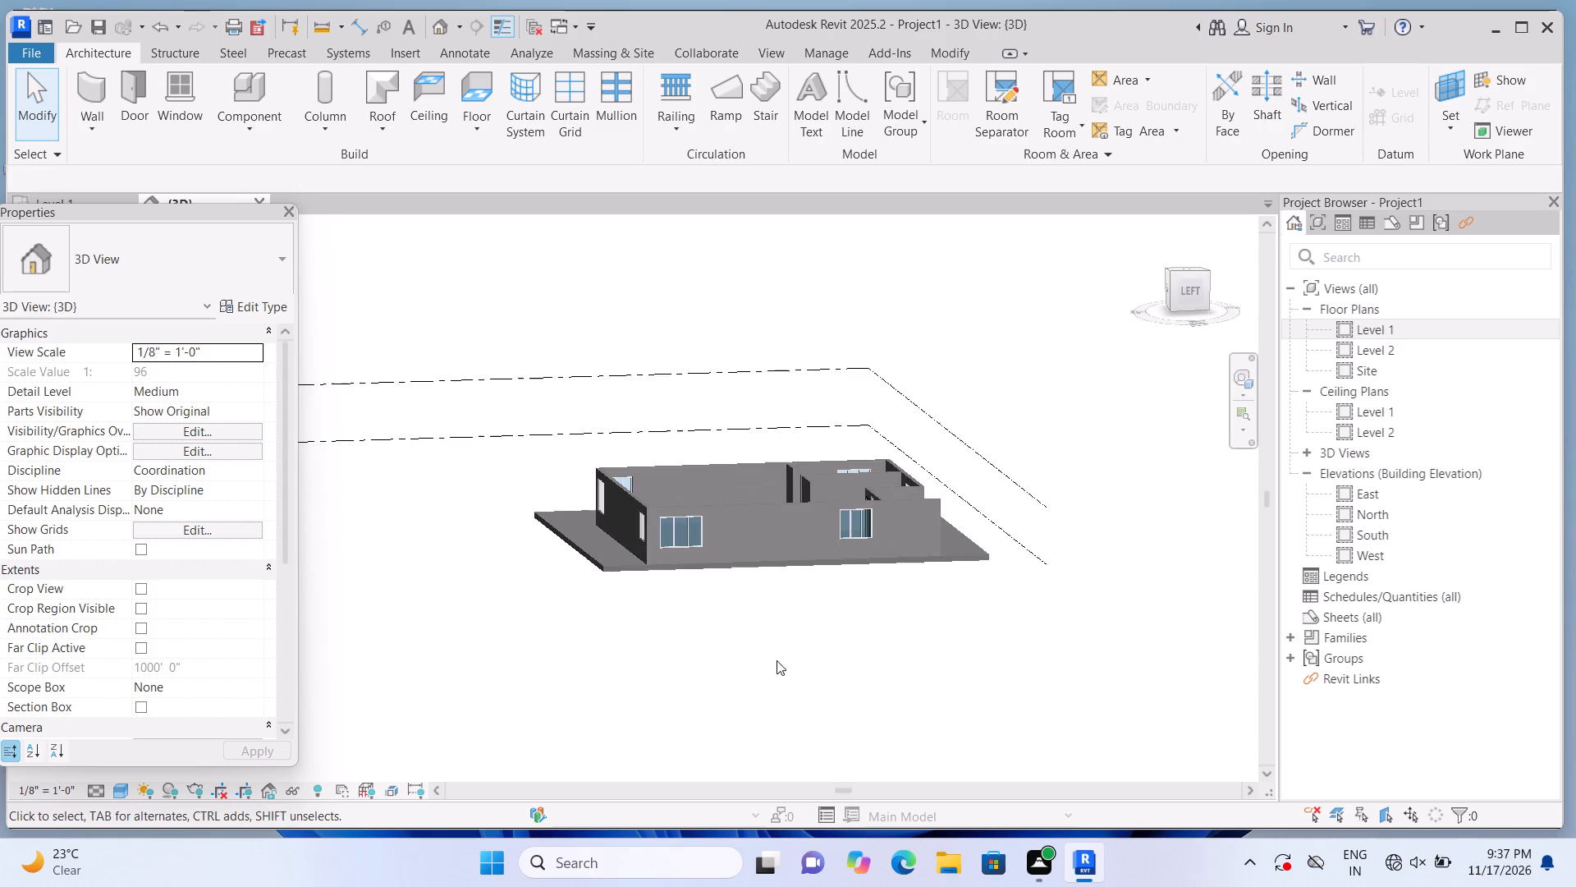
{"action": "scroll", "coordinate": [777, 660], "scroll_direction": "up", "scroll_amount": 3, "text": "shift"}
{"action": "left_click", "coordinate": [780, 545]}
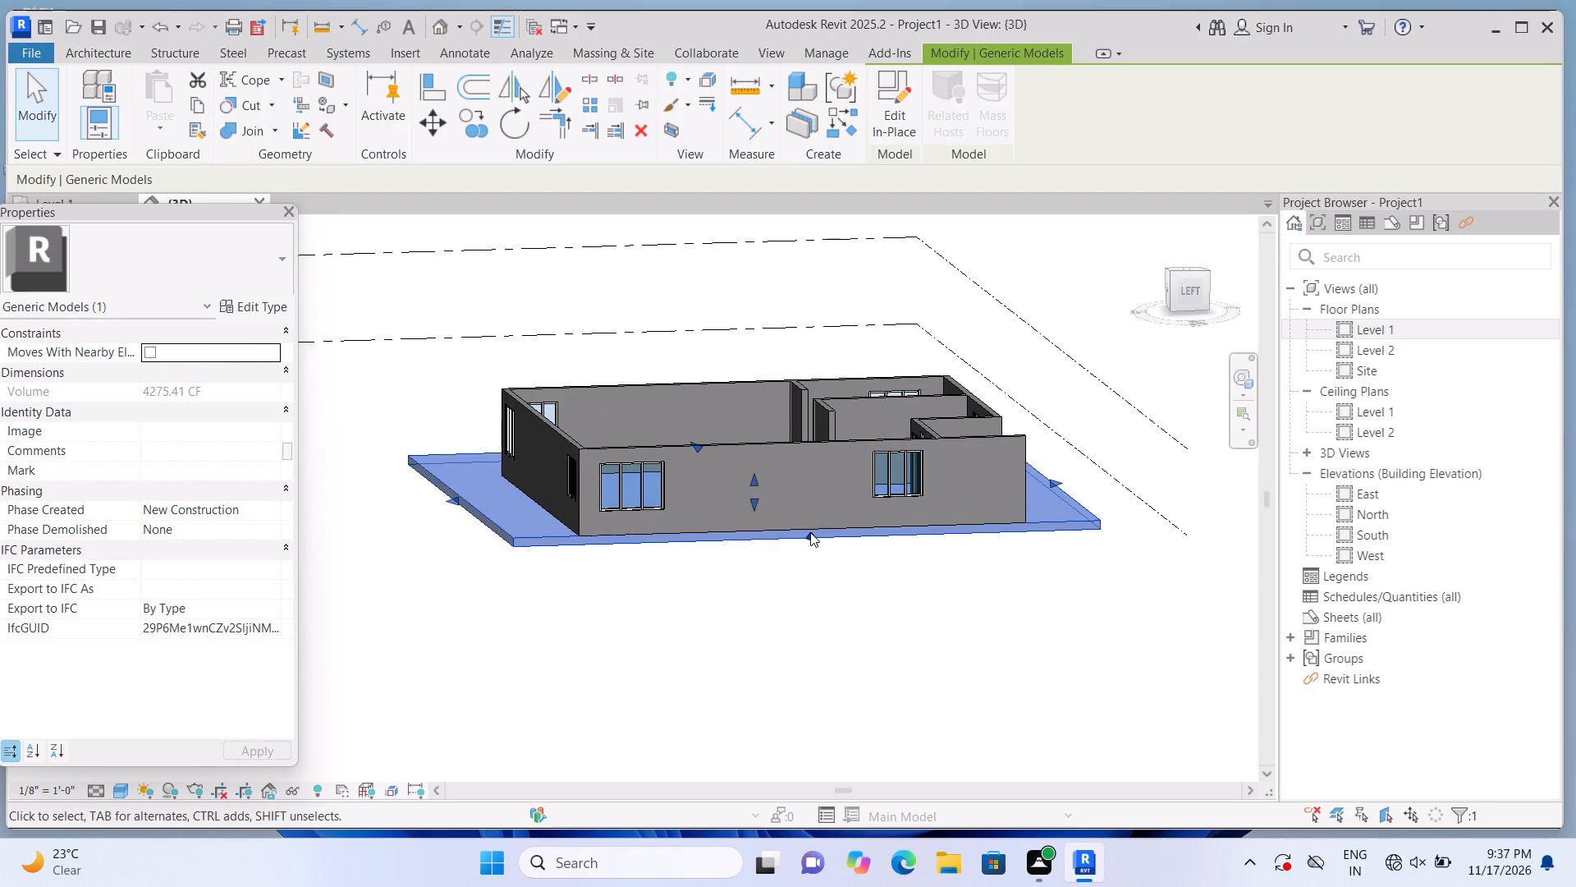
{"action": "left_click_drag", "start_coordinate": [810, 532], "coordinate": [857, 562]}
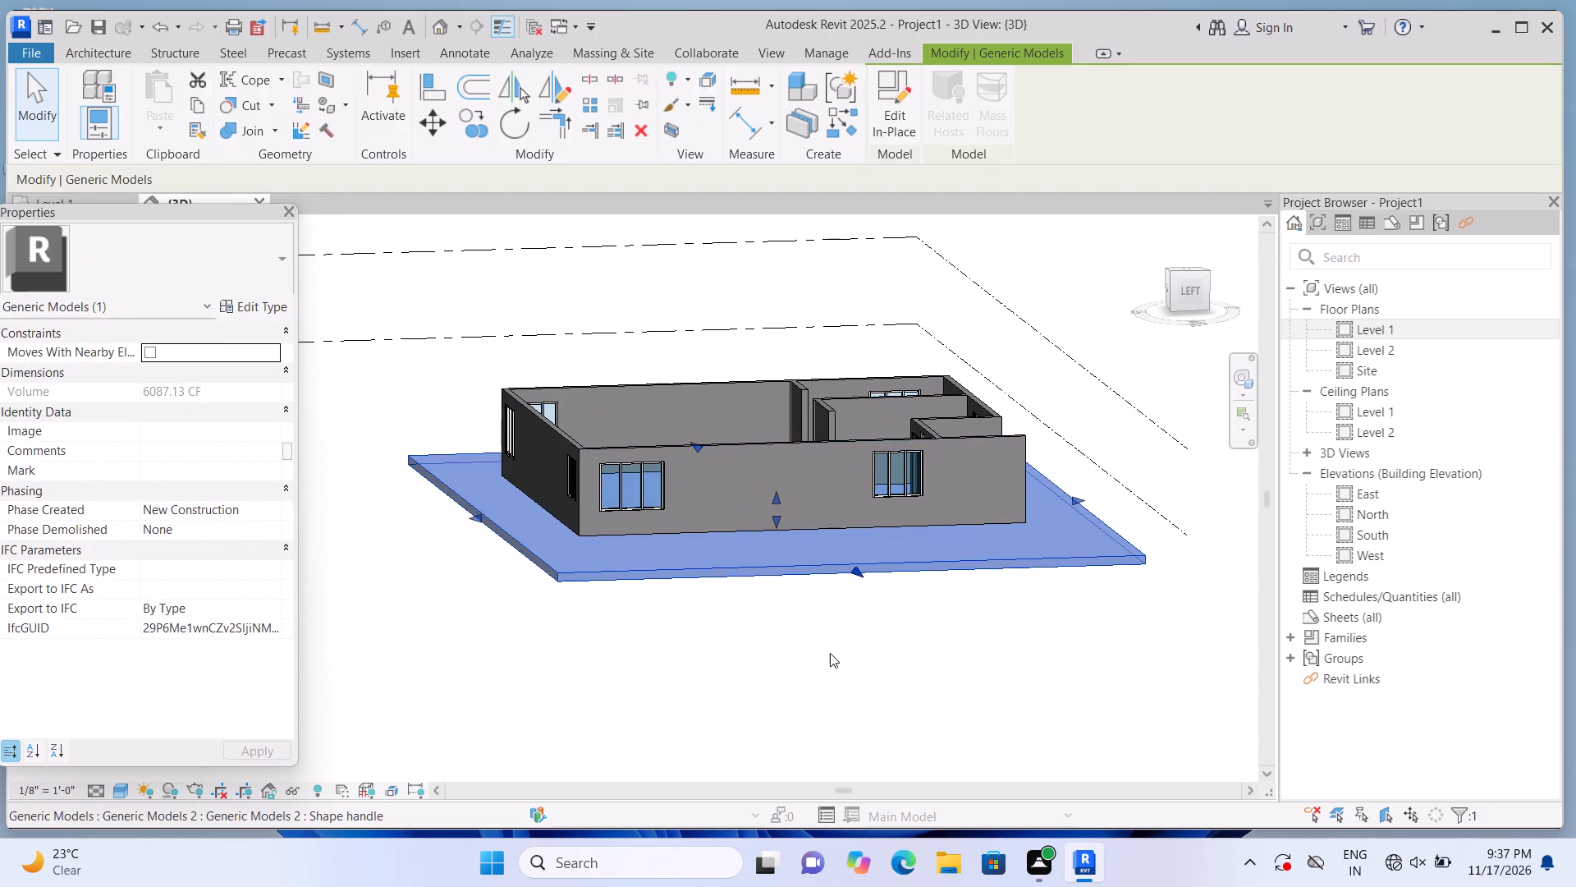
{"action": "left_click", "coordinate": [831, 653]}
Examine the building and its extended base slab from several sides, returning to the home 3D view.
{"action": "scroll", "coordinate": [774, 678], "scroll_direction": "down", "scroll_amount": 2}
{"action": "middle_click_drag", "start_coordinate": [614, 753], "coordinate": [1108, 676]}
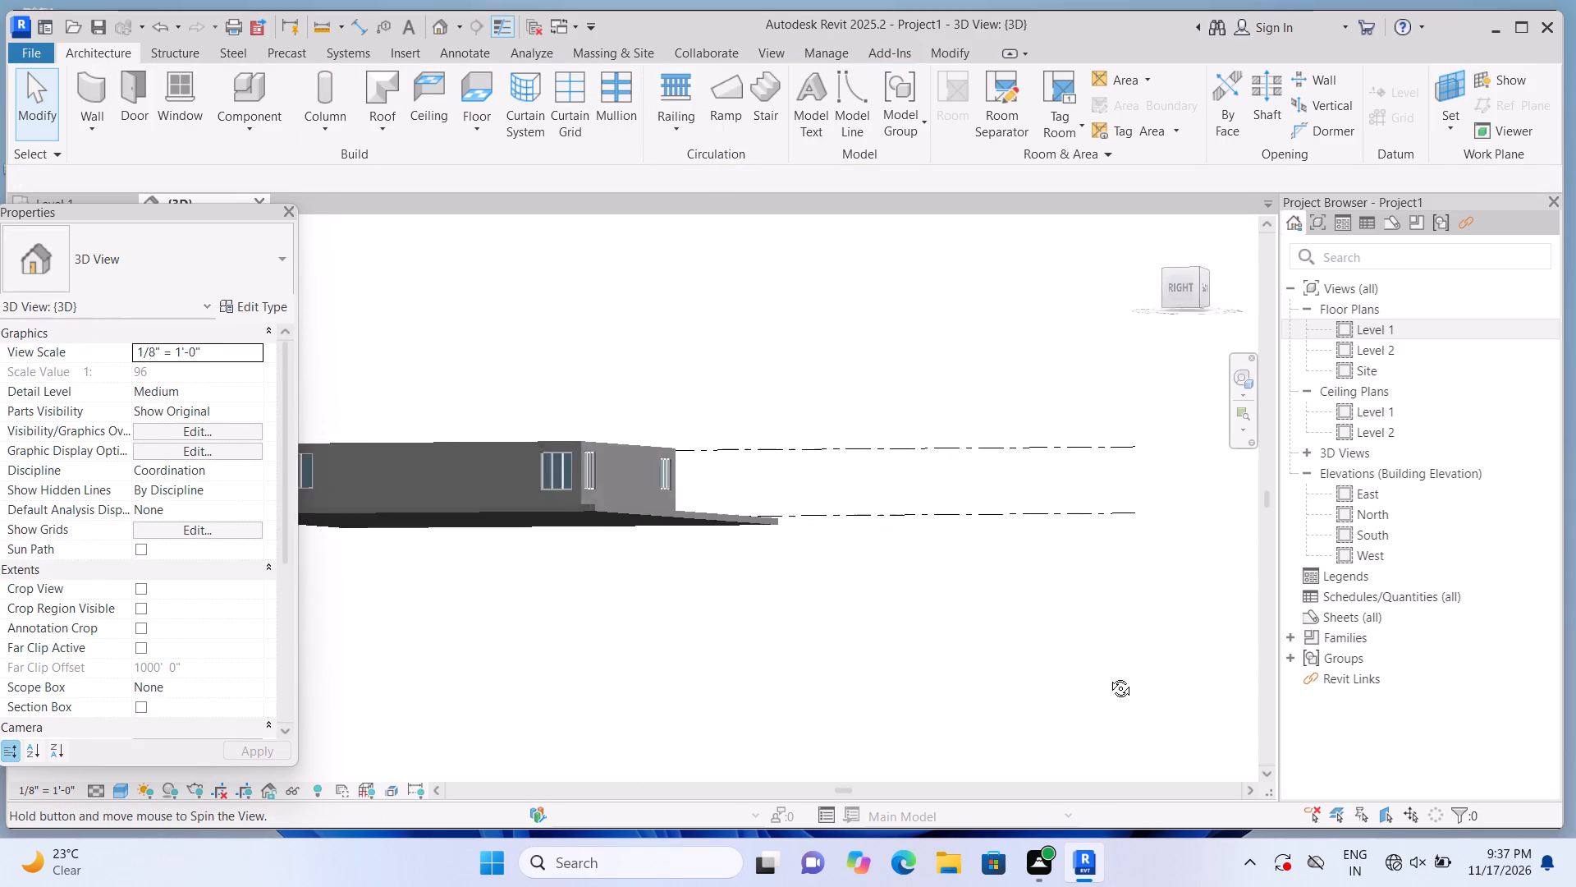
{"action": "middle_click_drag", "start_coordinate": [1108, 676], "coordinate": [1142, 663]}
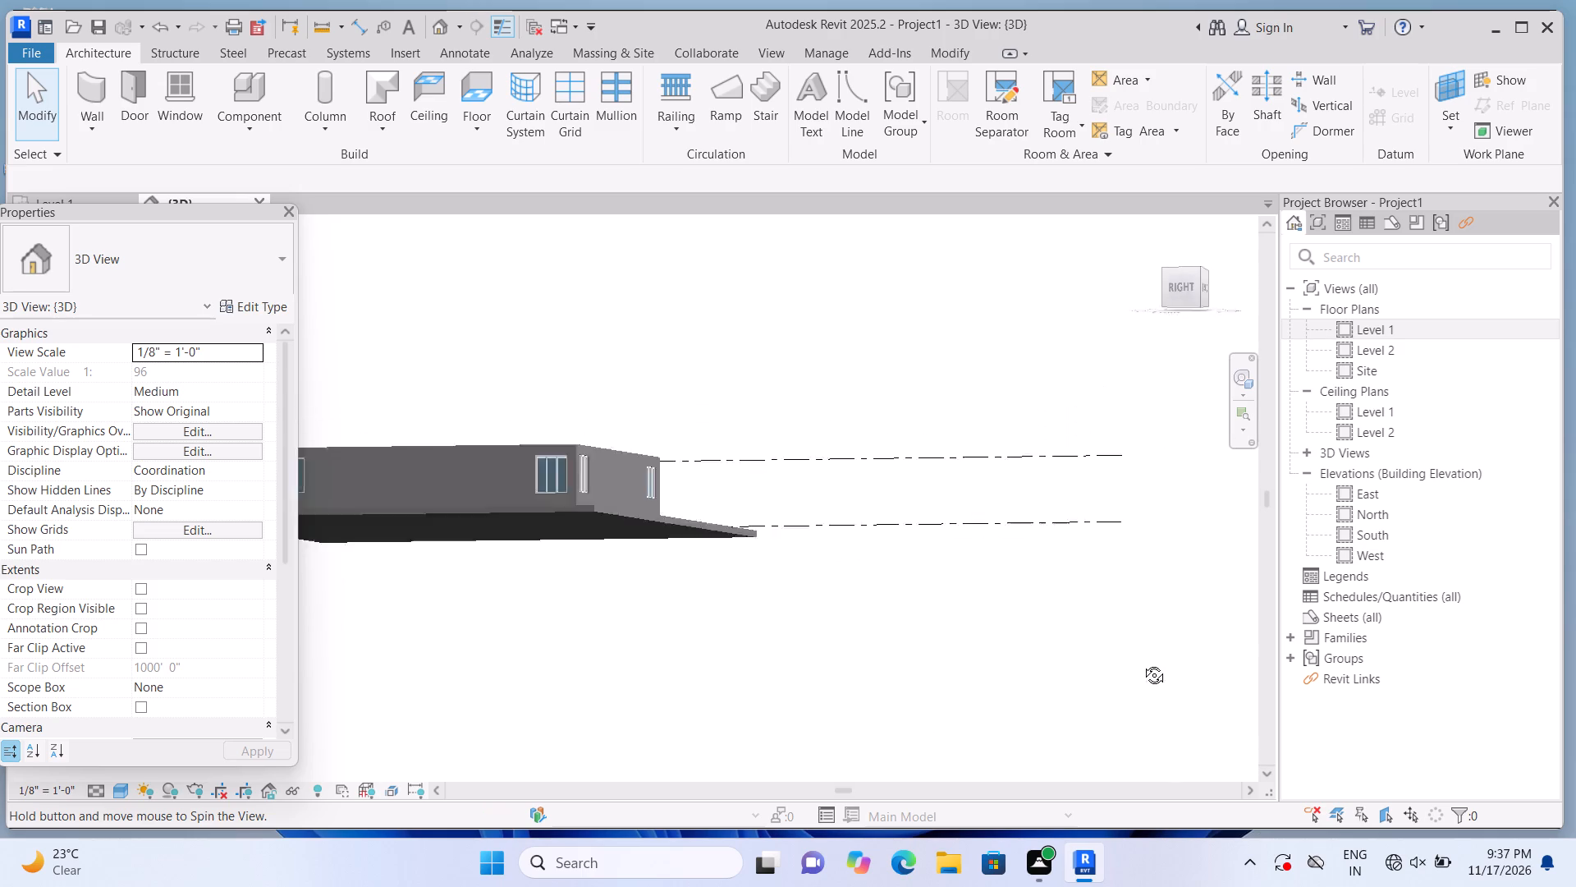
{"action": "middle_click_drag", "start_coordinate": [1142, 663], "coordinate": [1227, 627]}
{"action": "middle_click_drag", "start_coordinate": [874, 601], "coordinate": [1079, 650], "text": "shift"}
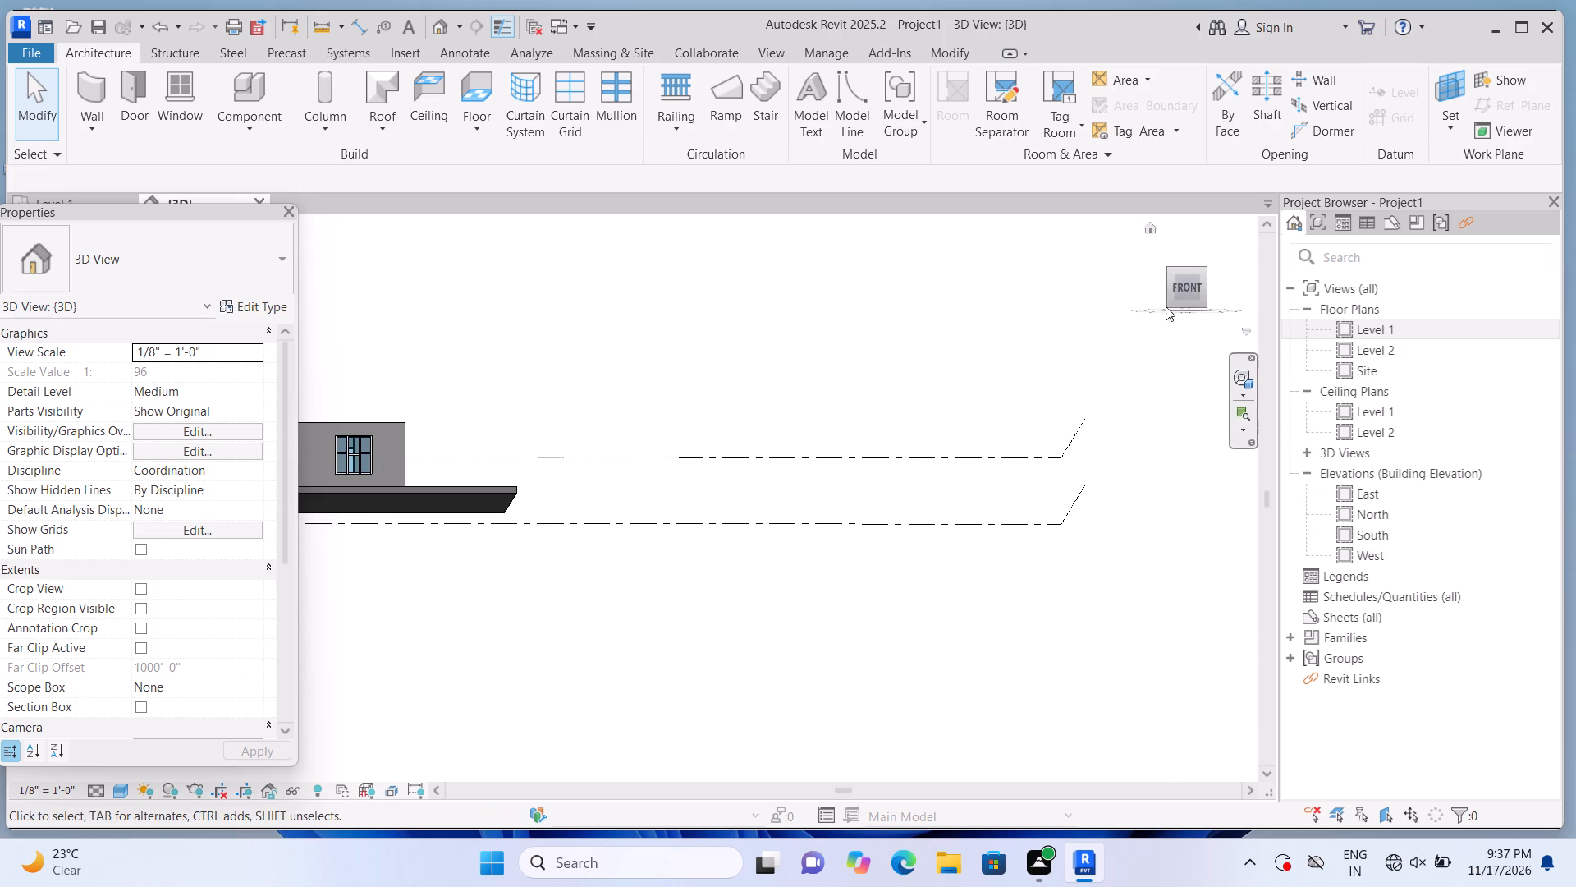
{"action": "left_click", "coordinate": [1151, 227]}
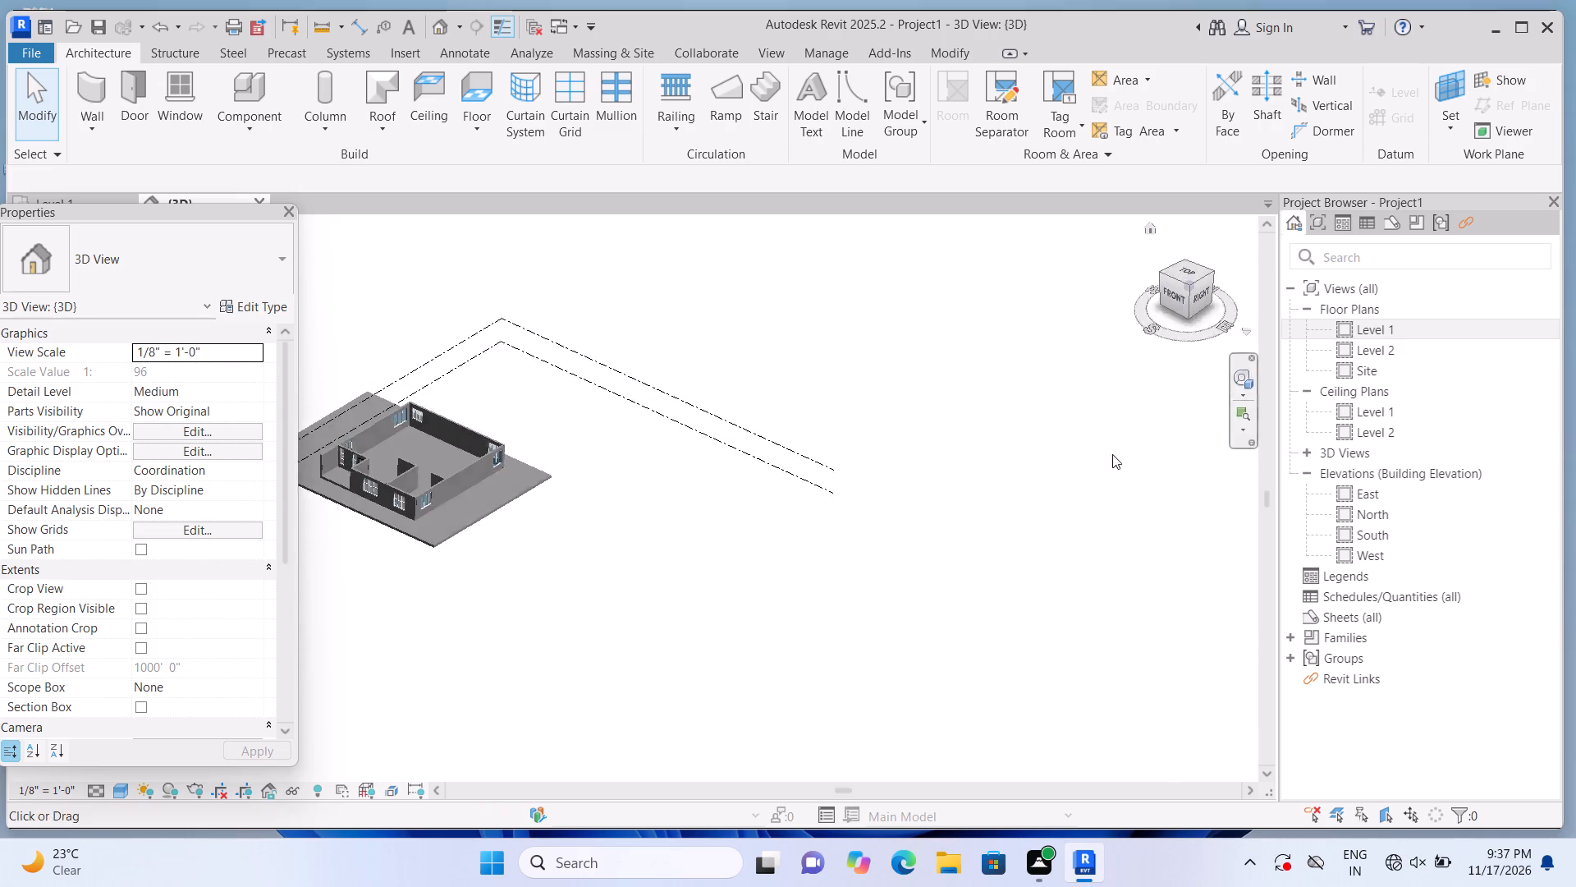
{"action": "middle_click_drag", "start_coordinate": [380, 648], "coordinate": [612, 656]}
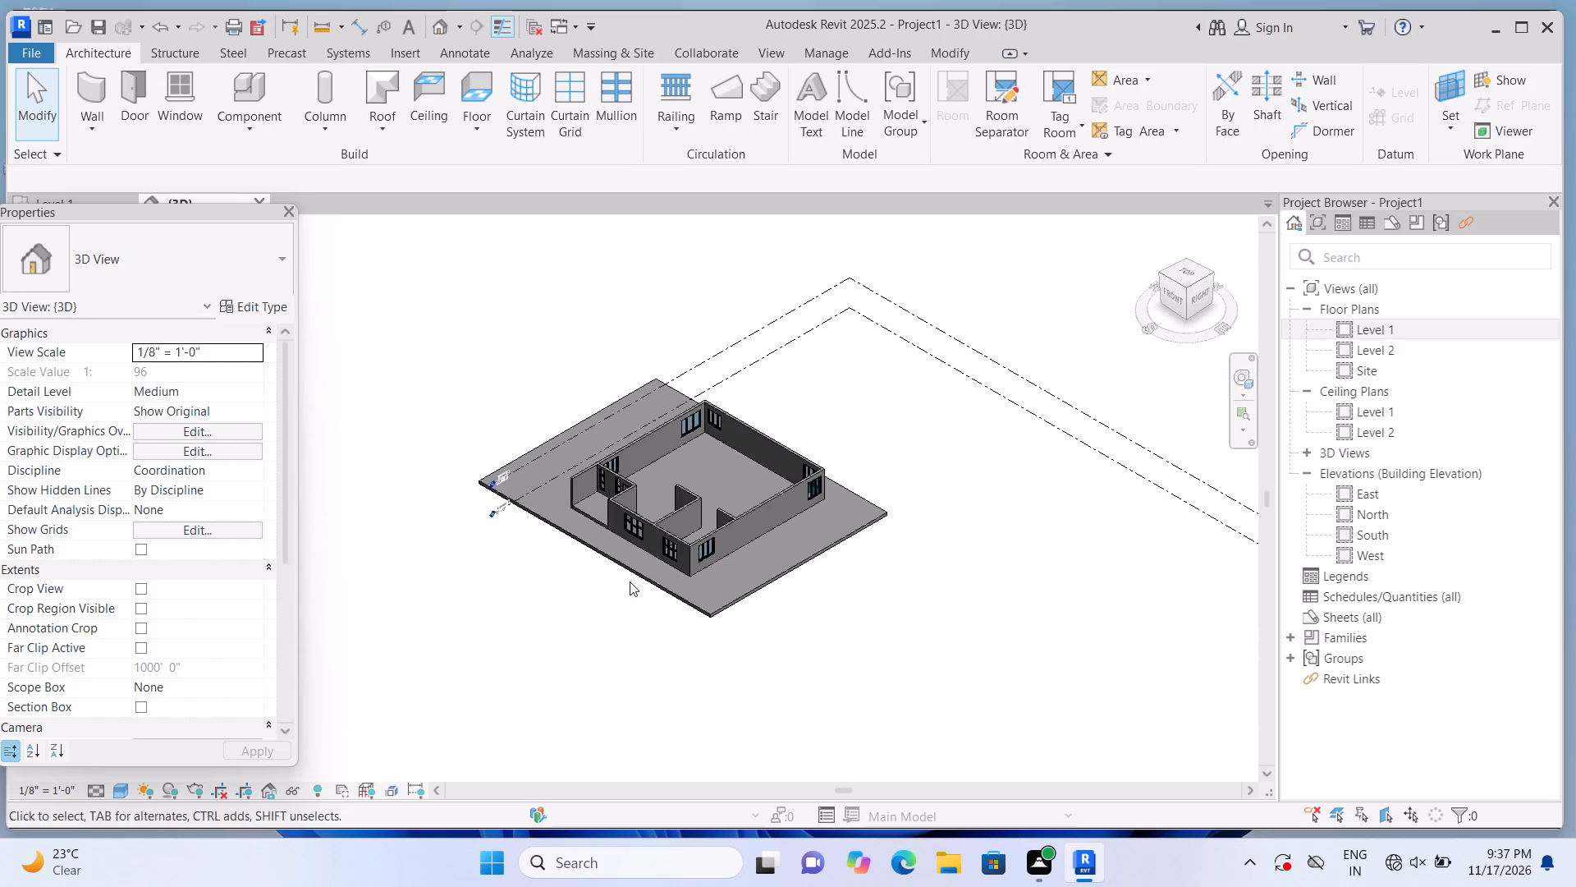
{"action": "scroll", "coordinate": [630, 581], "scroll_direction": "up", "scroll_amount": 2}
{"action": "scroll", "coordinate": [698, 501], "scroll_direction": "up", "scroll_amount": 1}
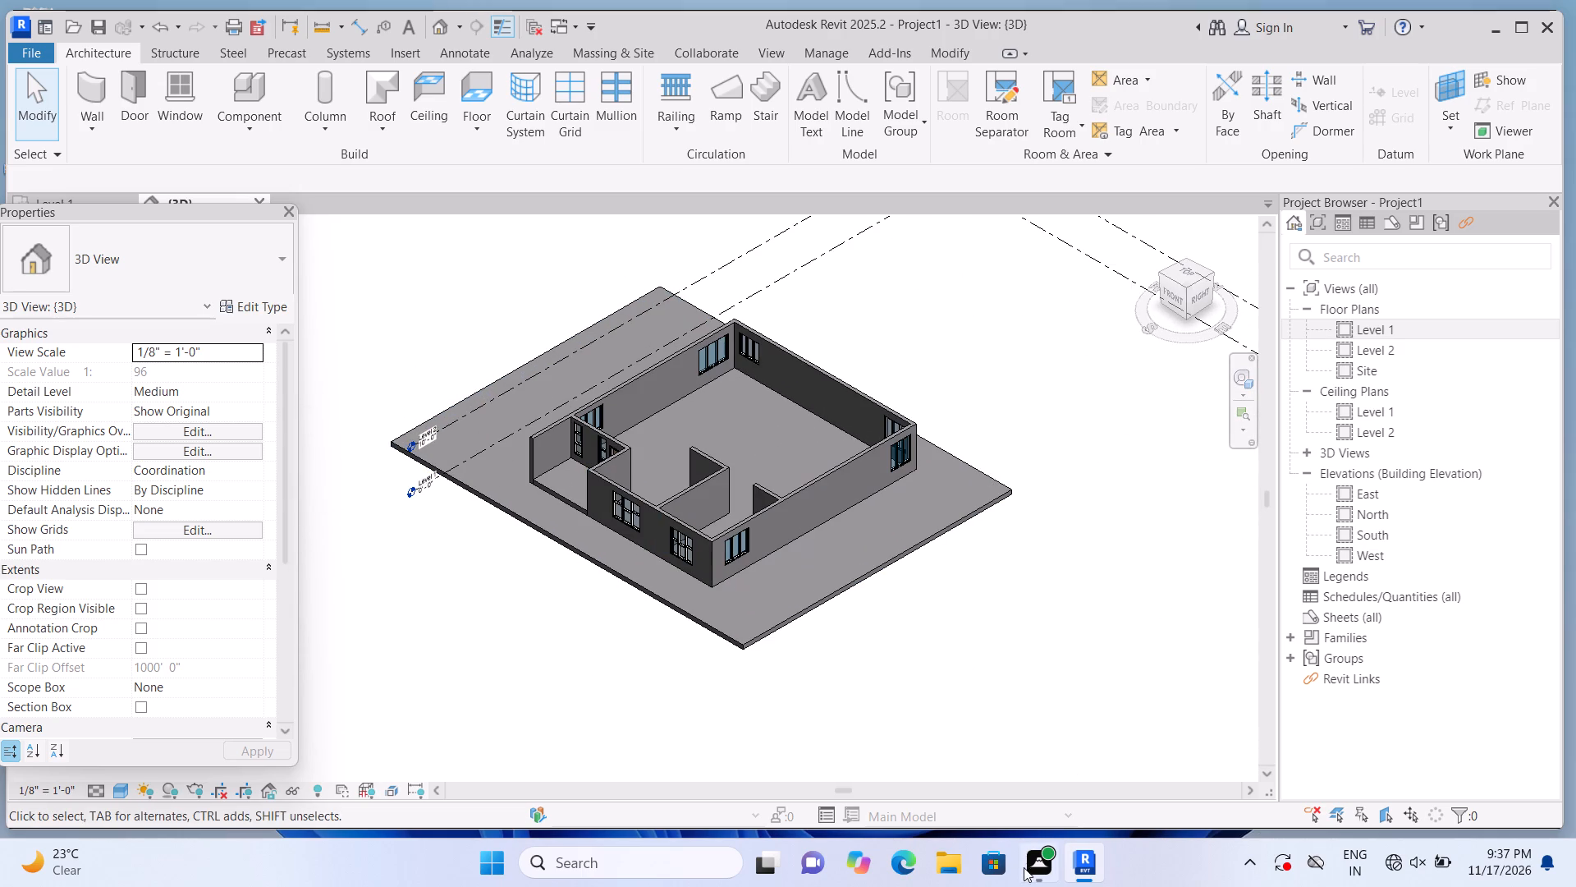
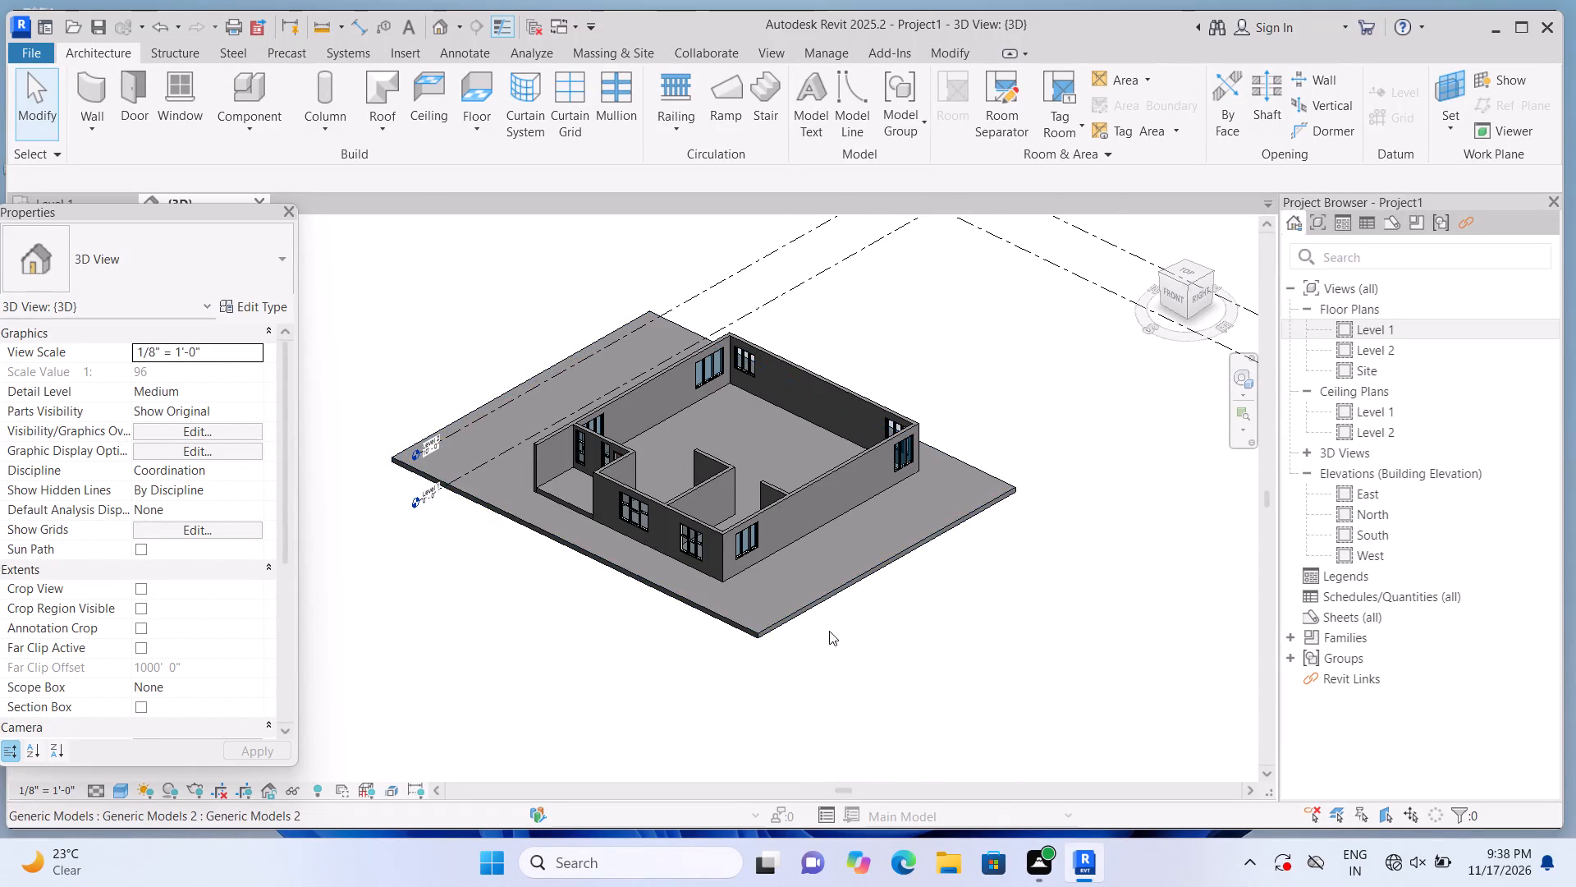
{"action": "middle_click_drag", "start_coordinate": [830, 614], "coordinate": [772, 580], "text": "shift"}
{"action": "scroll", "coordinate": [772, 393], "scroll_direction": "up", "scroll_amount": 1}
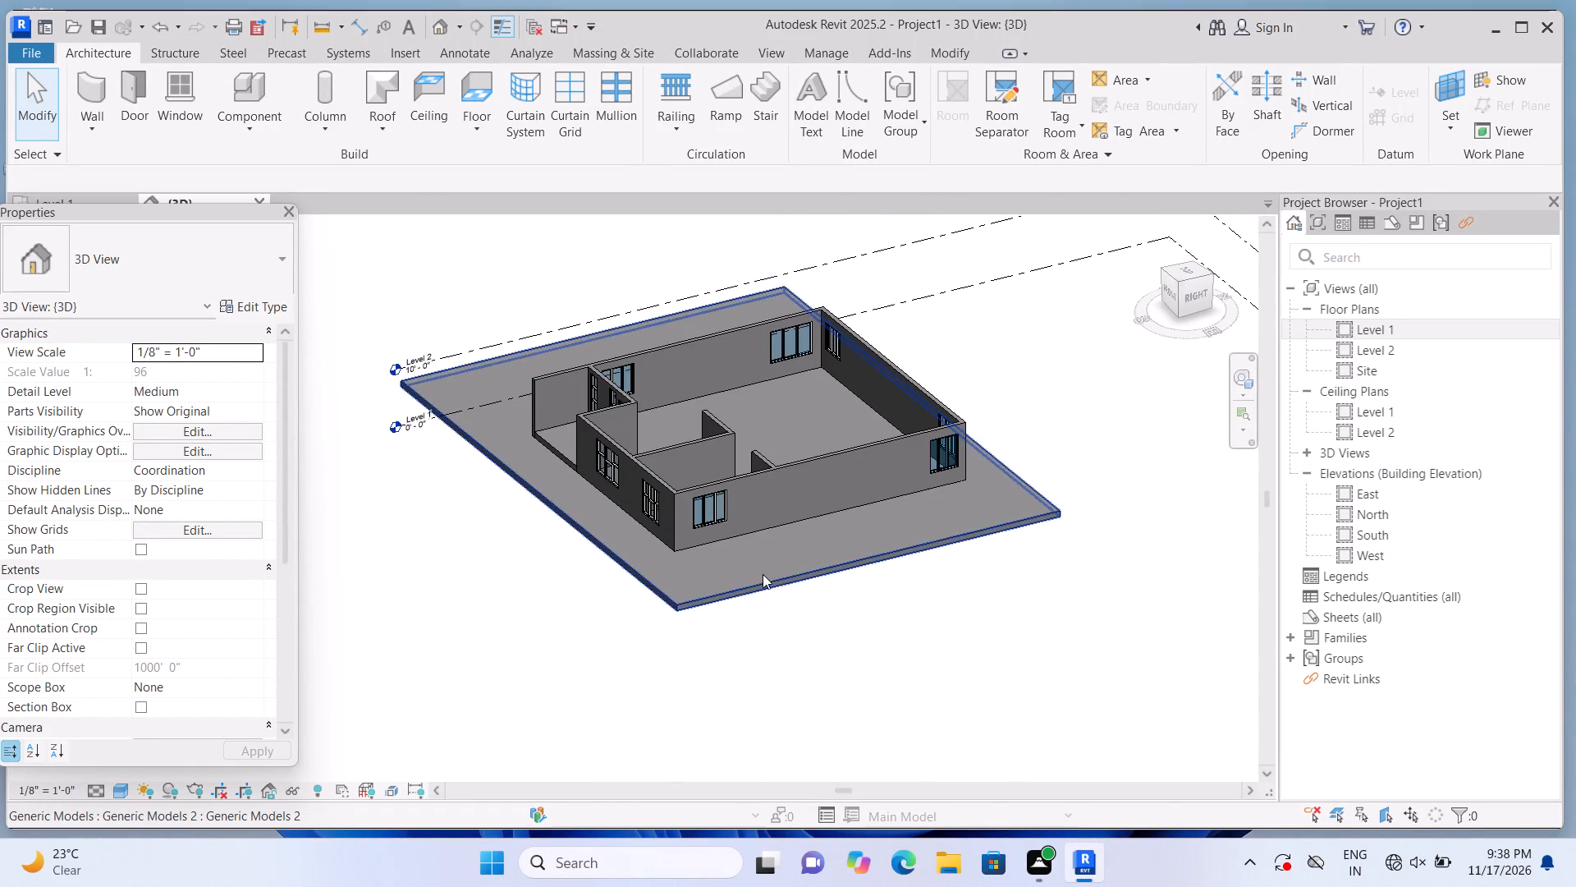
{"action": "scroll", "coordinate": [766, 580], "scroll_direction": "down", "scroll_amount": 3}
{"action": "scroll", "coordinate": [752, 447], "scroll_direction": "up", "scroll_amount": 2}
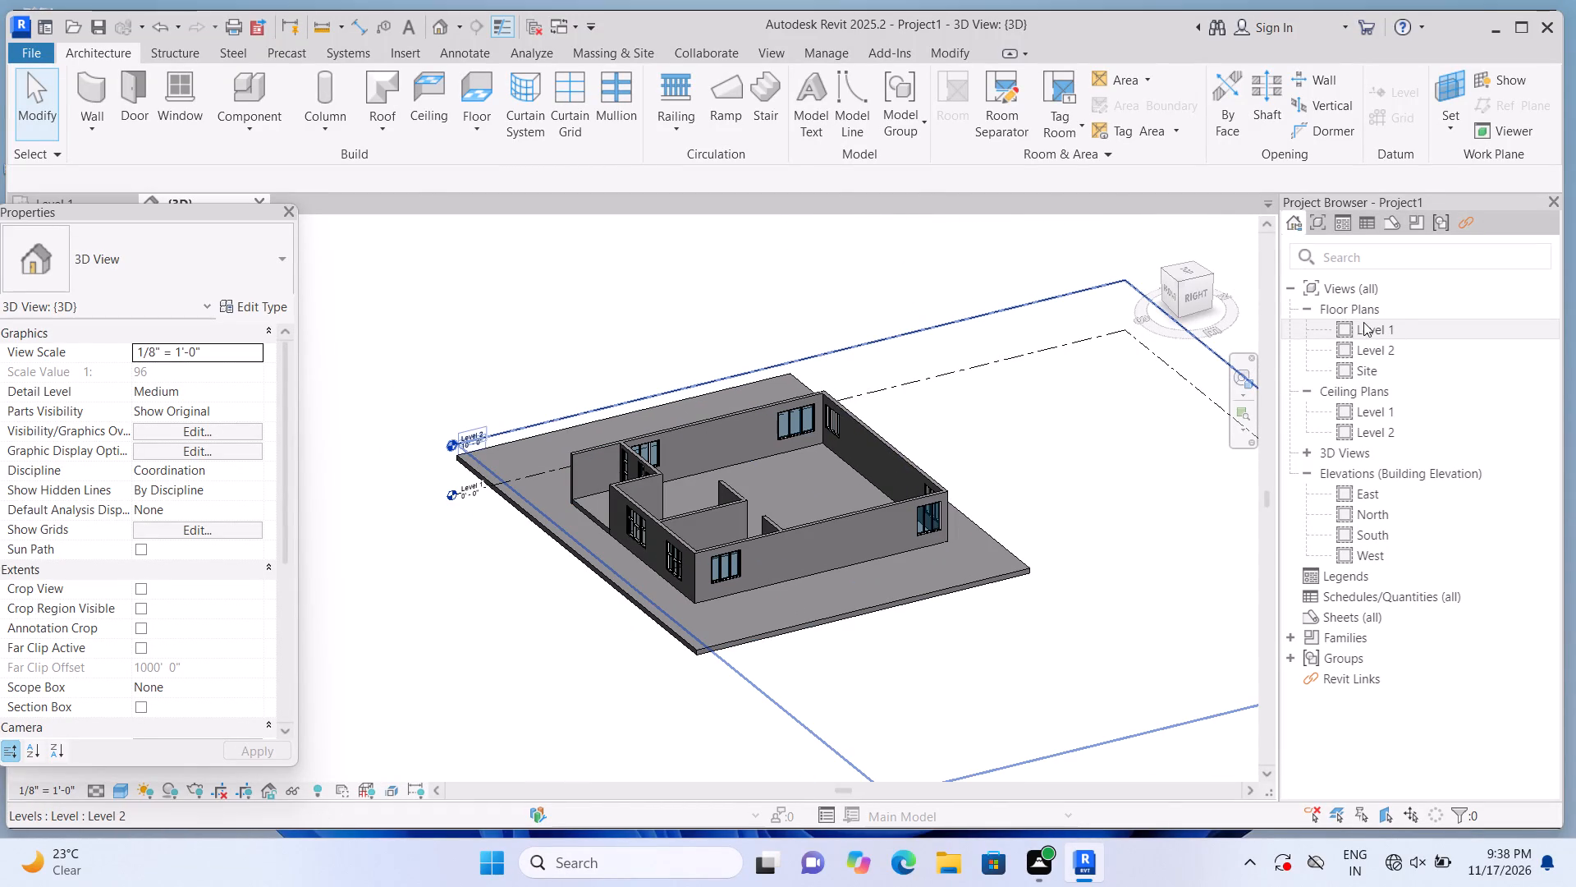
From the Level 1 plan, create a footprint roof based on Level 2 with a rectangular boundary along the building's outer wall faces.
{"action": "double_click", "coordinate": [1342, 331]}
{"action": "scroll", "coordinate": [923, 526], "scroll_direction": "down", "scroll_amount": 4}
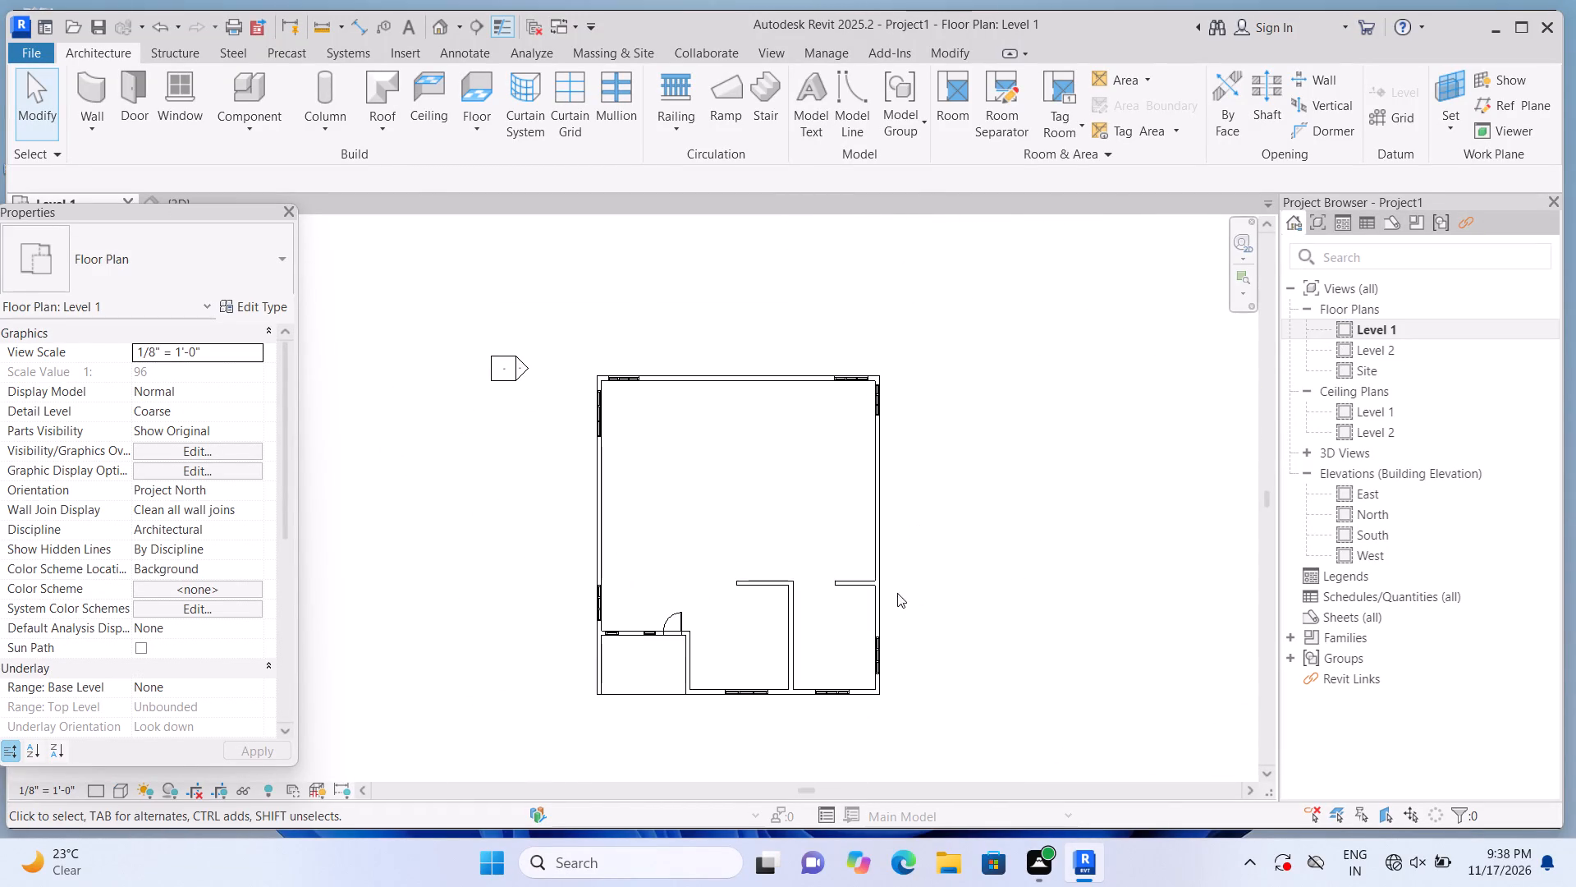
{"action": "scroll", "coordinate": [883, 679], "scroll_direction": "up", "scroll_amount": 1}
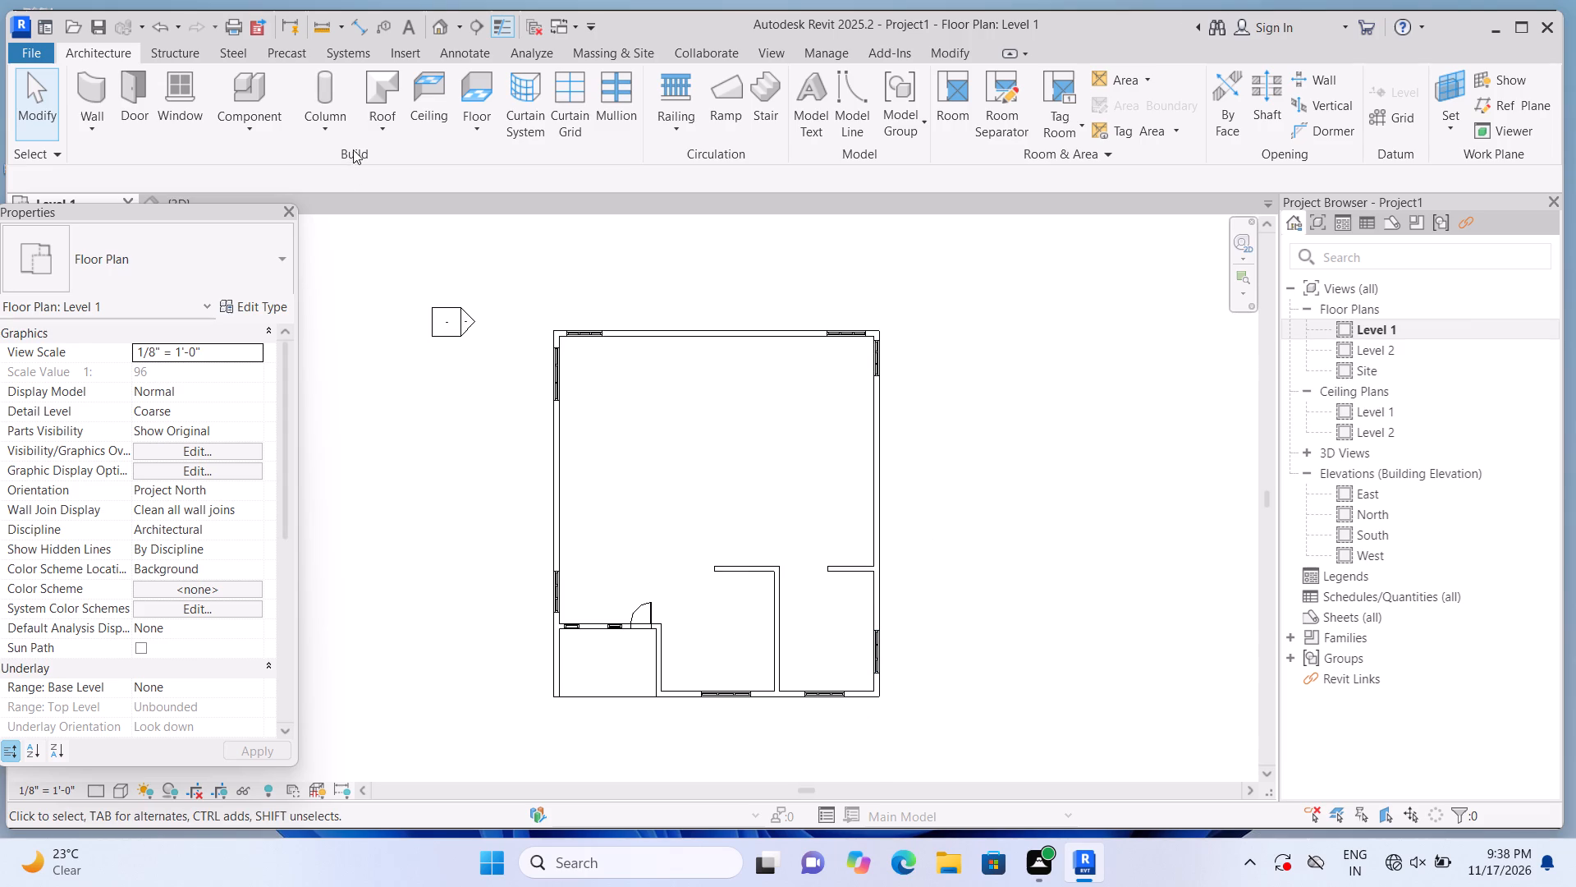
{"action": "left_click", "coordinate": [367, 133]}
{"action": "left_click", "coordinate": [388, 167]}
{"action": "scroll", "coordinate": [408, 205], "scroll_direction": "down", "scroll_amount": 2}
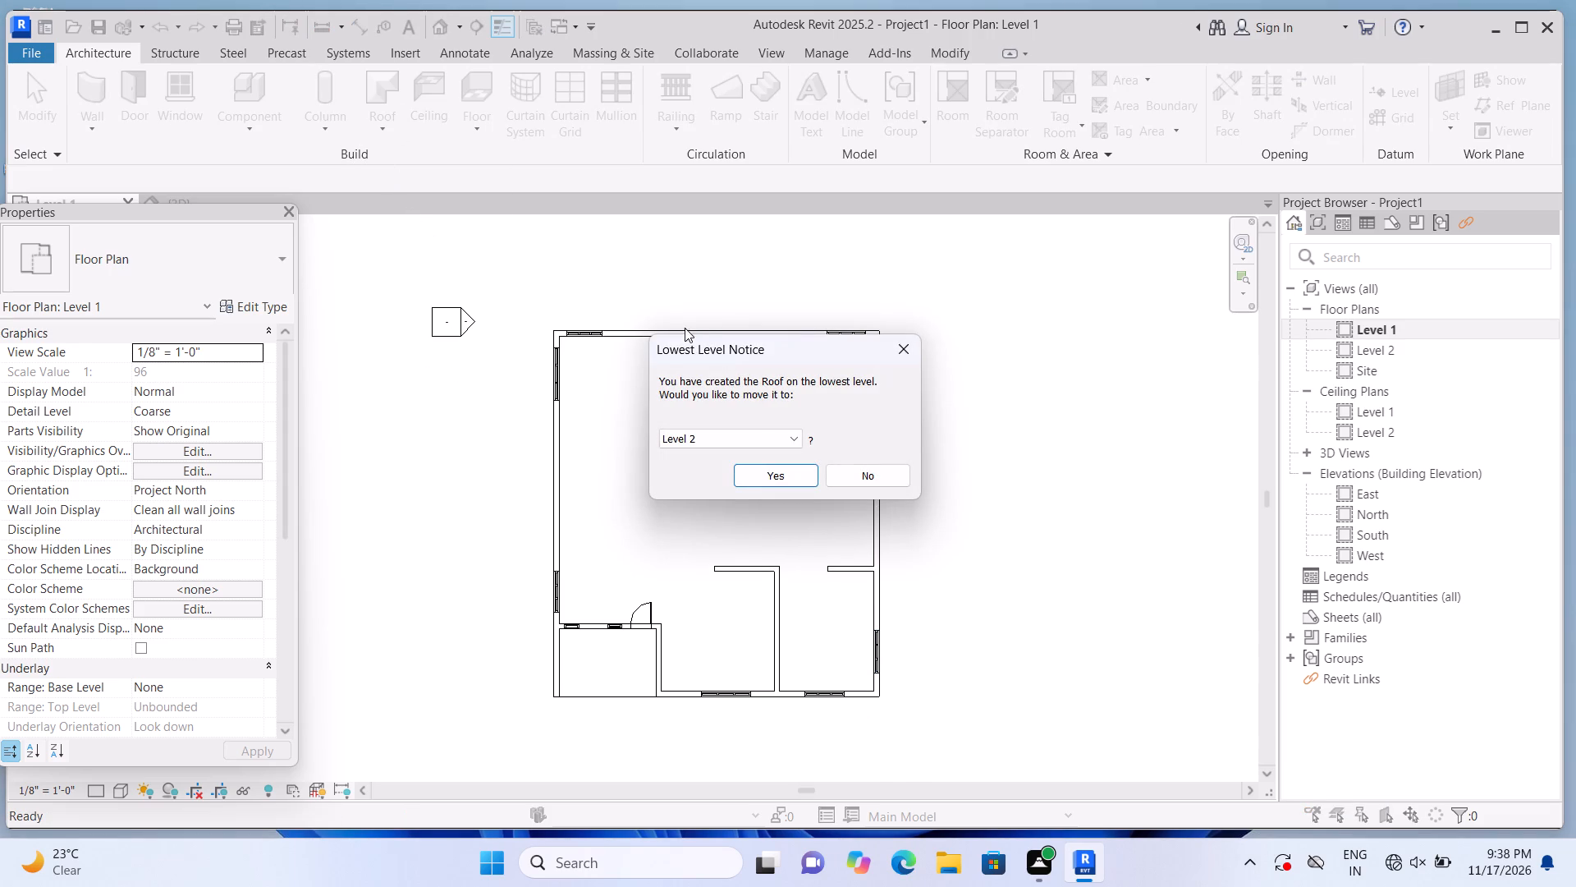
{"action": "left_click", "coordinate": [756, 479]}
{"action": "scroll", "coordinate": [735, 457], "scroll_direction": "down", "scroll_amount": 4}
{"action": "scroll", "coordinate": [711, 476], "scroll_direction": "up", "scroll_amount": 1}
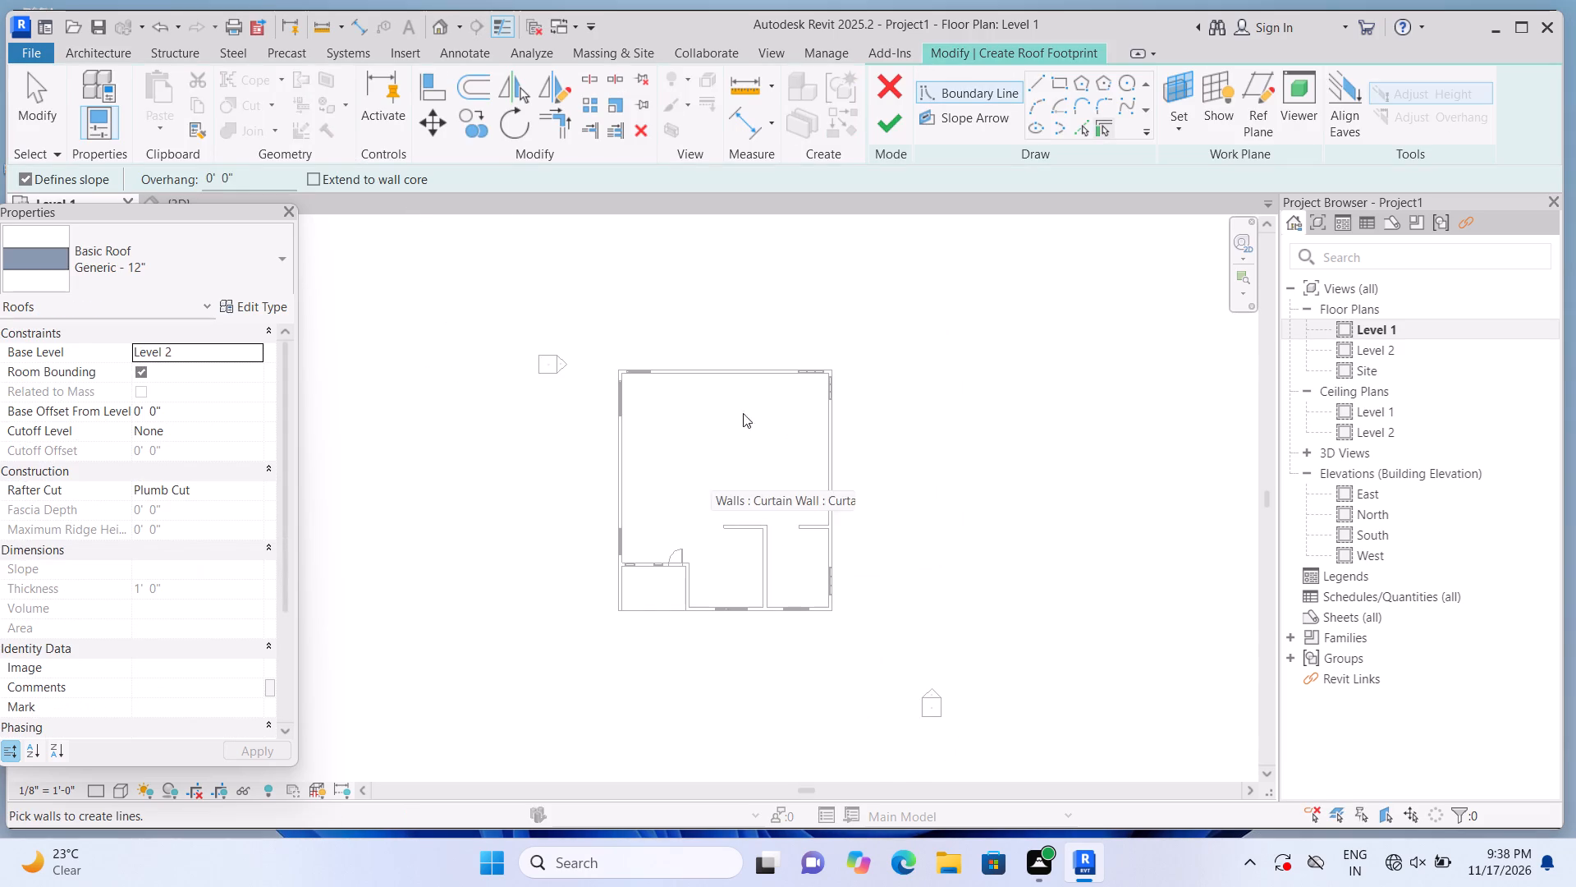
{"action": "left_click", "coordinate": [1058, 77]}
{"action": "scroll", "coordinate": [799, 370], "scroll_direction": "up", "scroll_amount": 1}
{"action": "scroll", "coordinate": [655, 399], "scroll_direction": "up", "scroll_amount": 1}
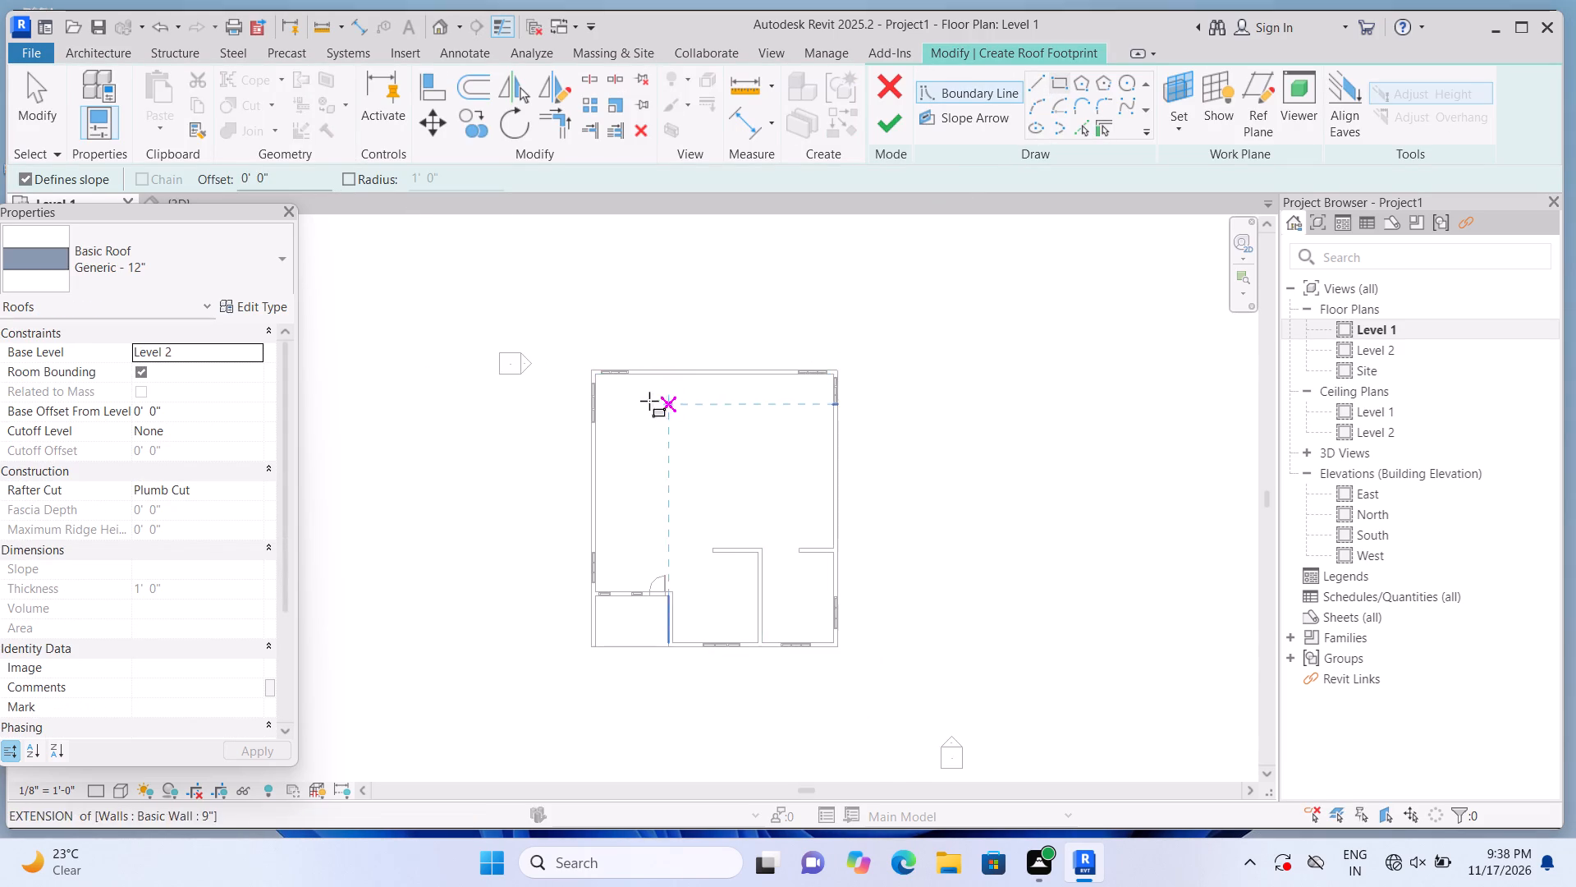
{"action": "scroll", "coordinate": [649, 401], "scroll_direction": "up", "scroll_amount": 6}
{"action": "left_click", "coordinate": [545, 324]}
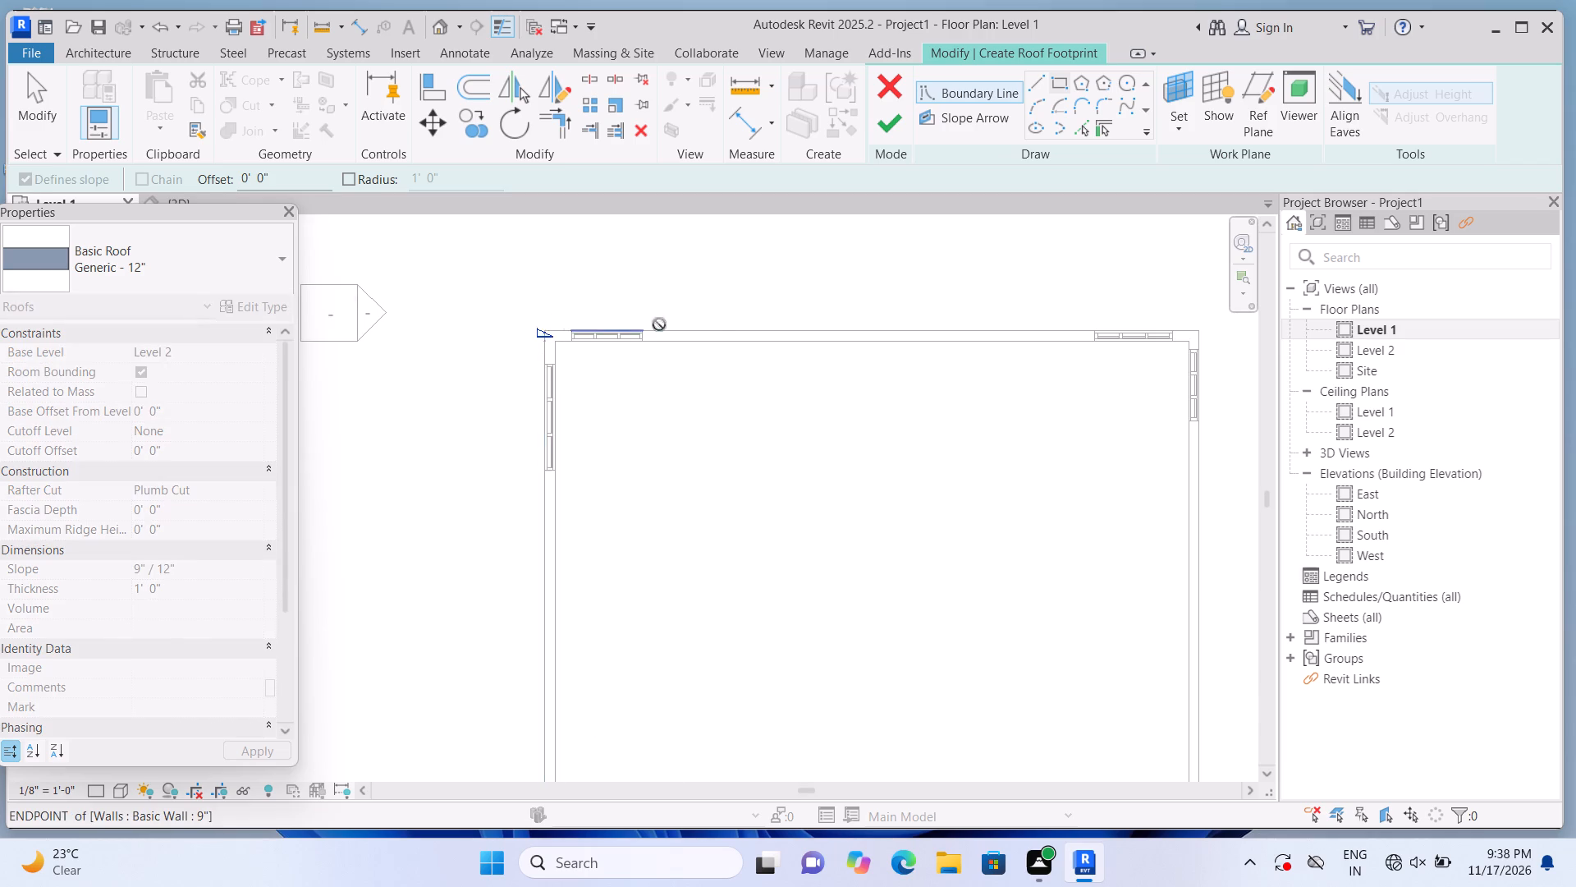
{"action": "scroll", "coordinate": [723, 361], "scroll_direction": "down", "scroll_amount": 6}
{"action": "scroll", "coordinate": [941, 714], "scroll_direction": "up", "scroll_amount": 1}
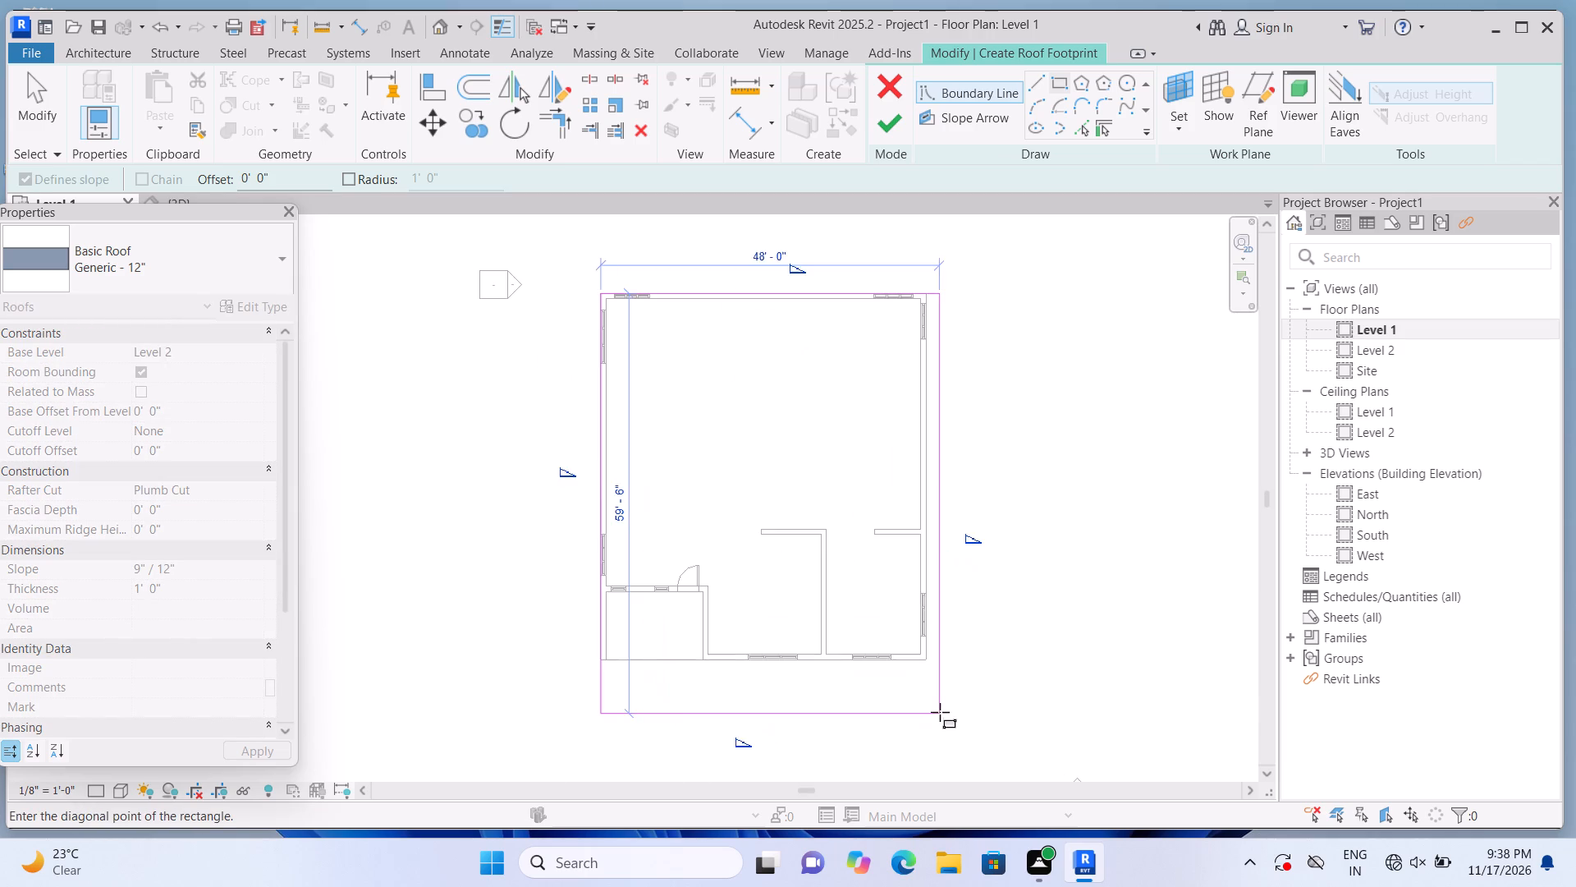
{"action": "scroll", "coordinate": [940, 712], "scroll_direction": "up", "scroll_amount": 3}
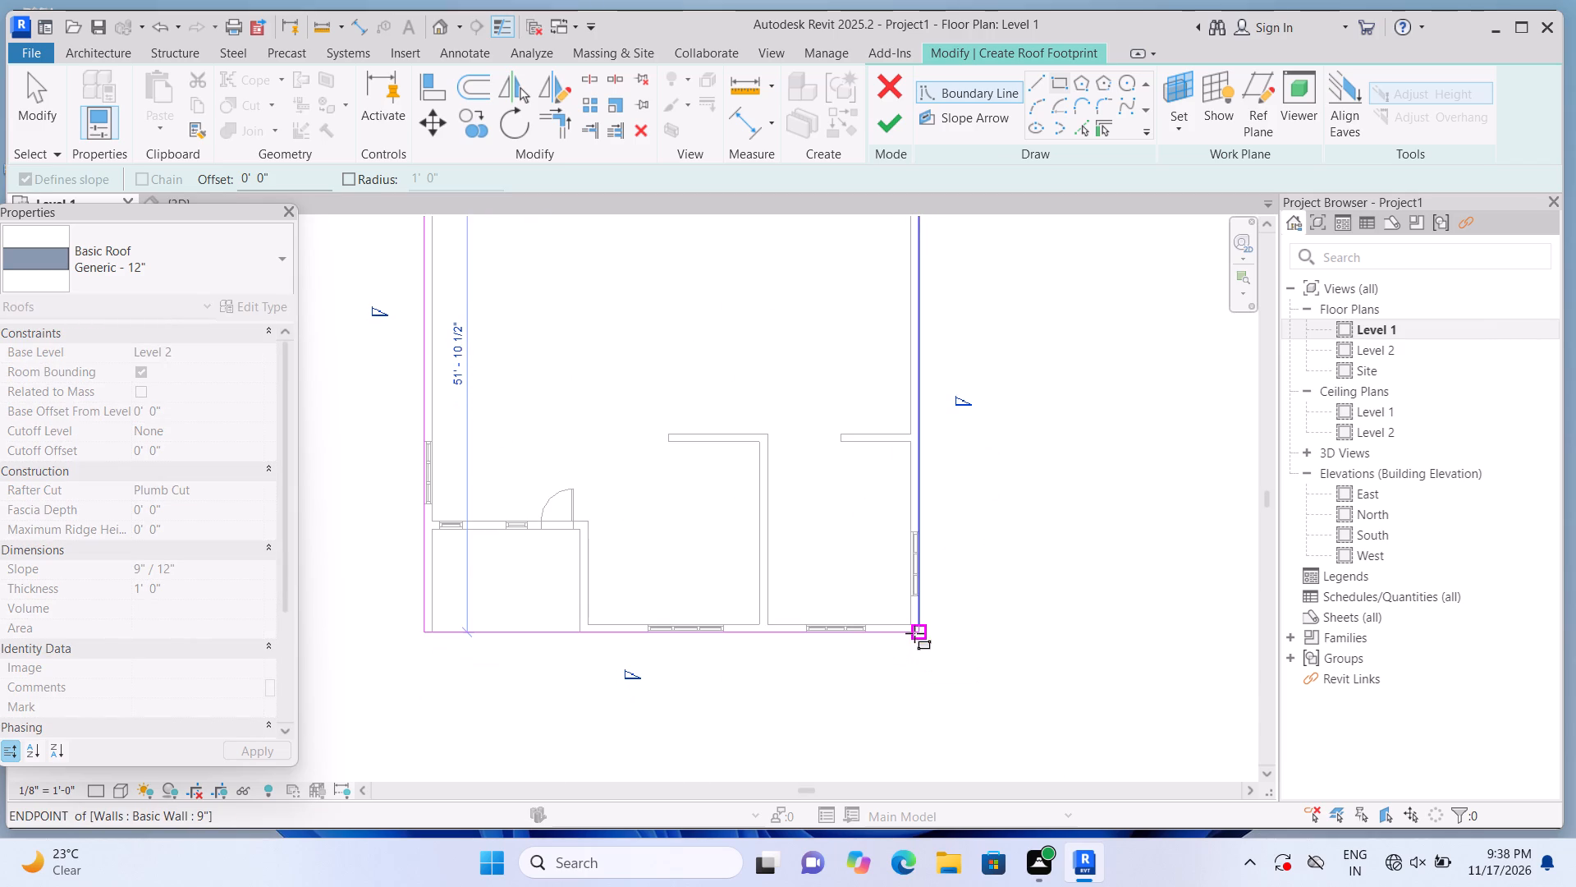
{"action": "scroll", "coordinate": [920, 634], "scroll_direction": "up", "scroll_amount": 4}
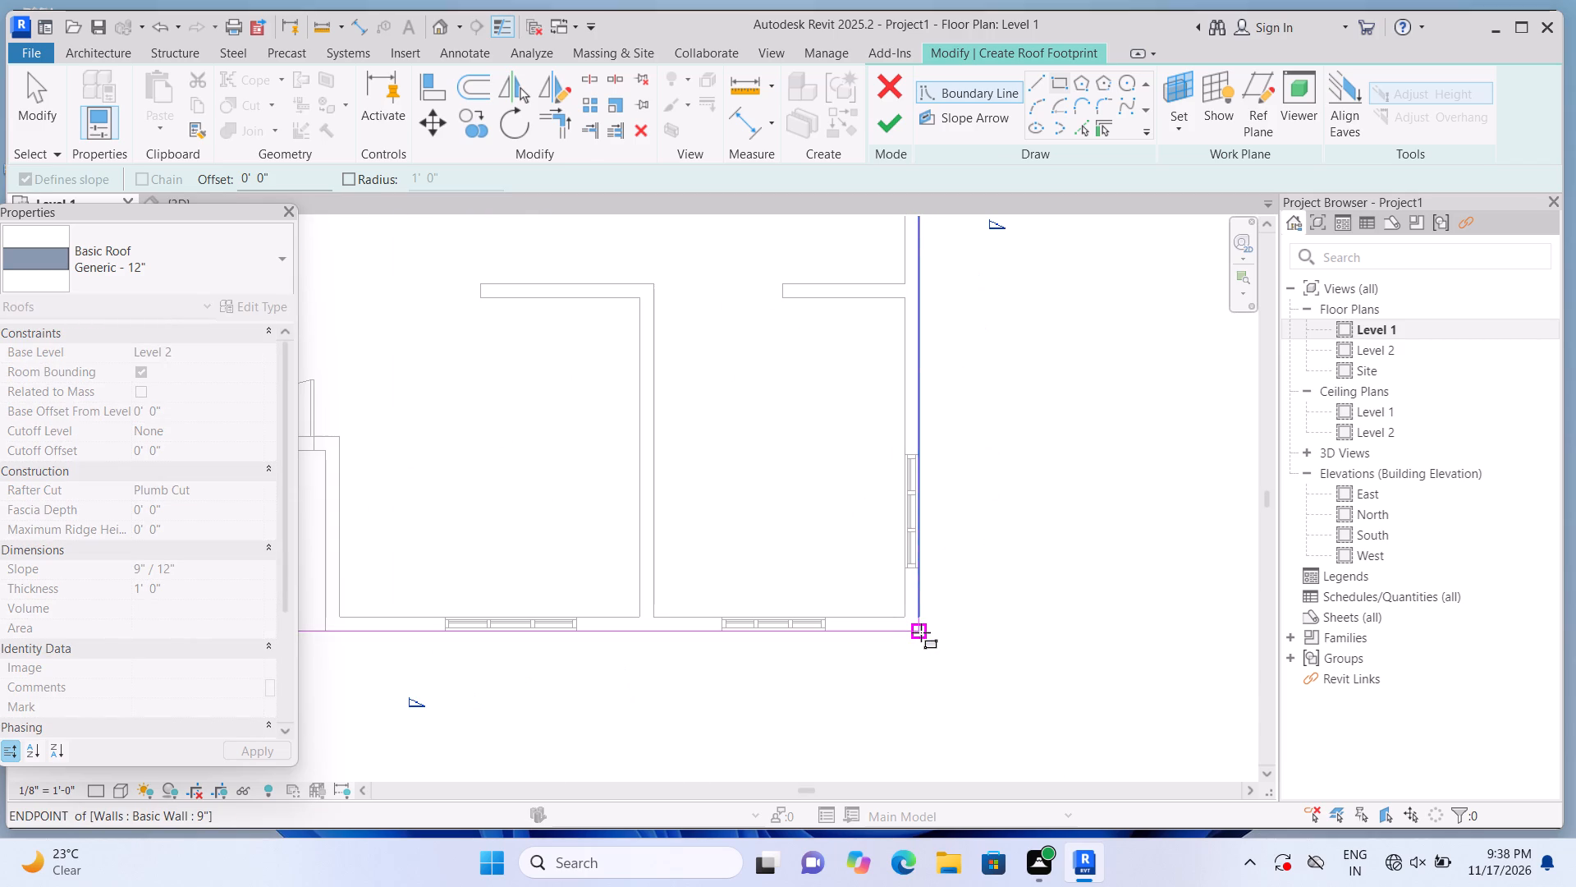
{"action": "left_click", "coordinate": [921, 632]}
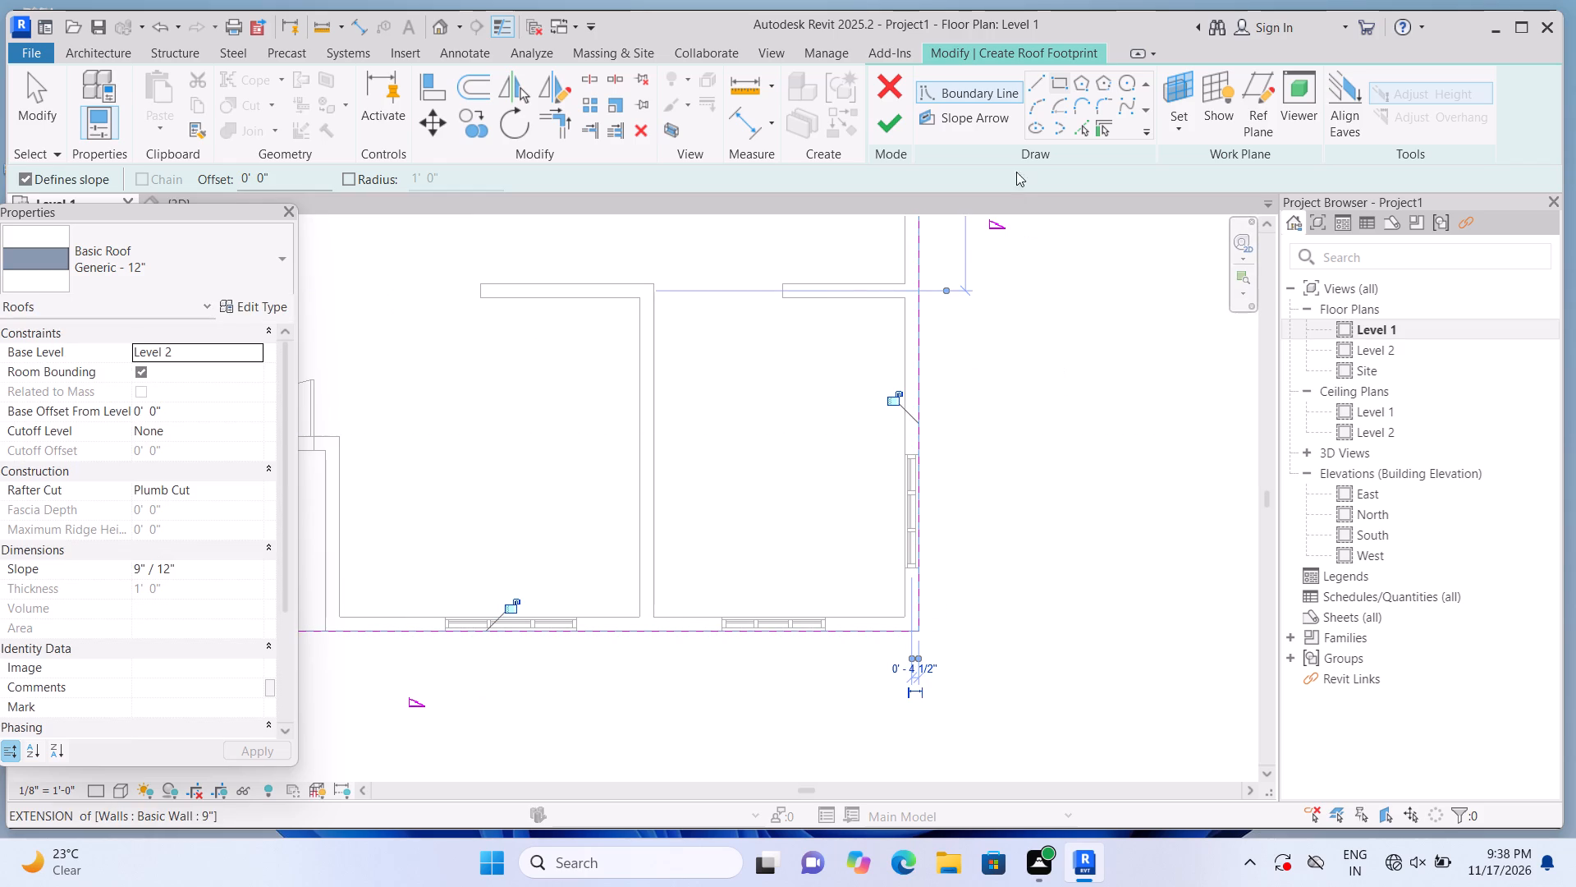
{"action": "left_click", "coordinate": [896, 118]}
In the 3D view, set the roof's slope to 0" / 12" to make it flat.
{"action": "scroll", "coordinate": [982, 536], "scroll_direction": "down", "scroll_amount": 7}
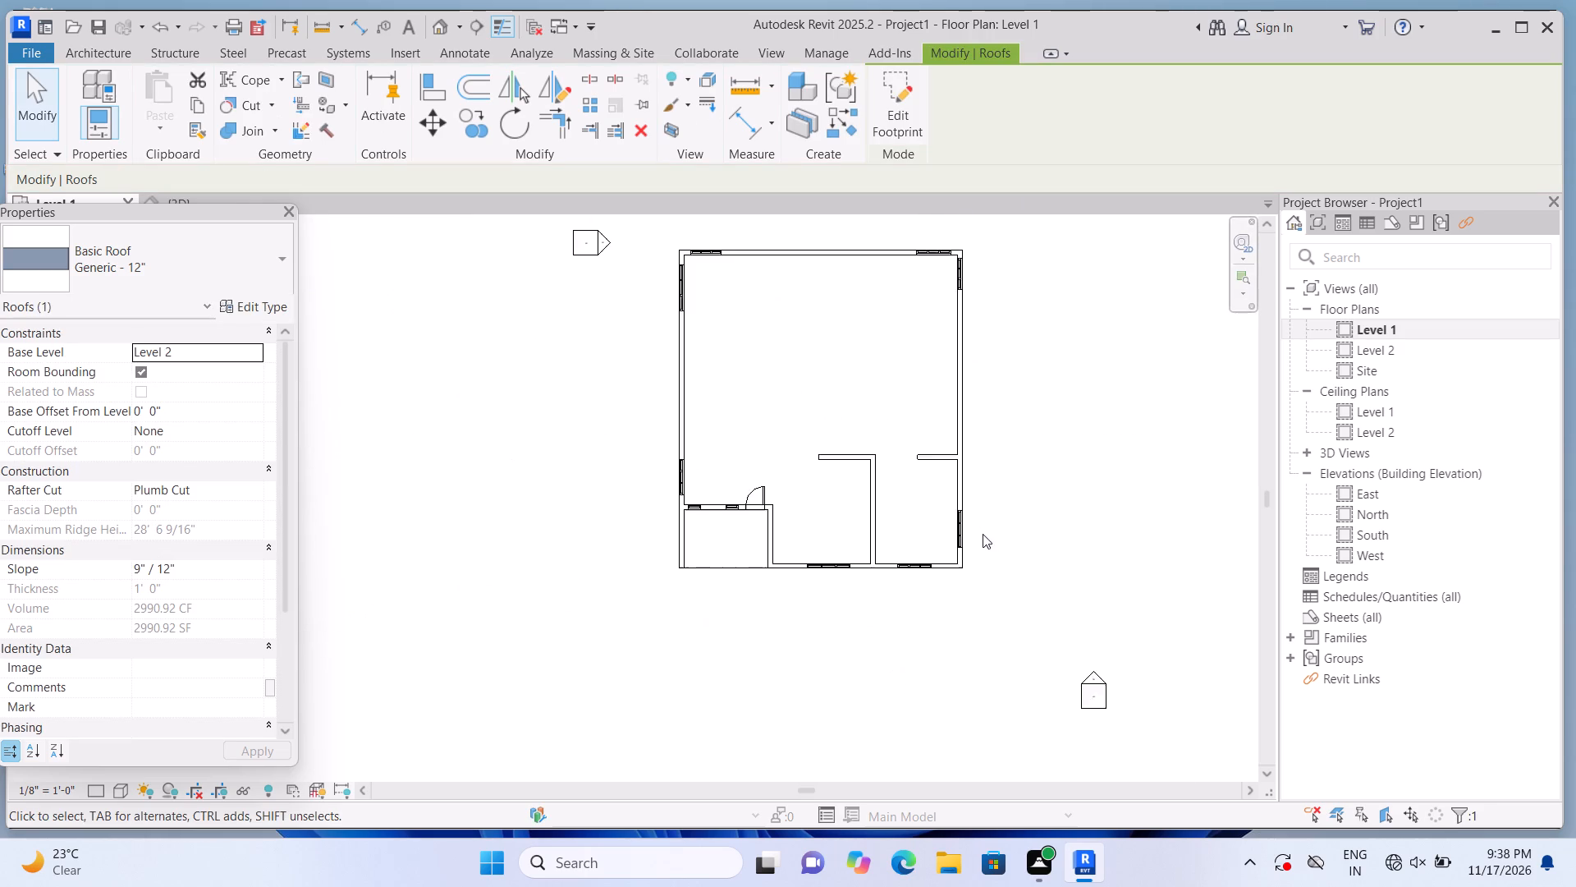
{"action": "scroll", "coordinate": [983, 534], "scroll_direction": "down", "scroll_amount": 3}
{"action": "left_click", "coordinate": [441, 19]}
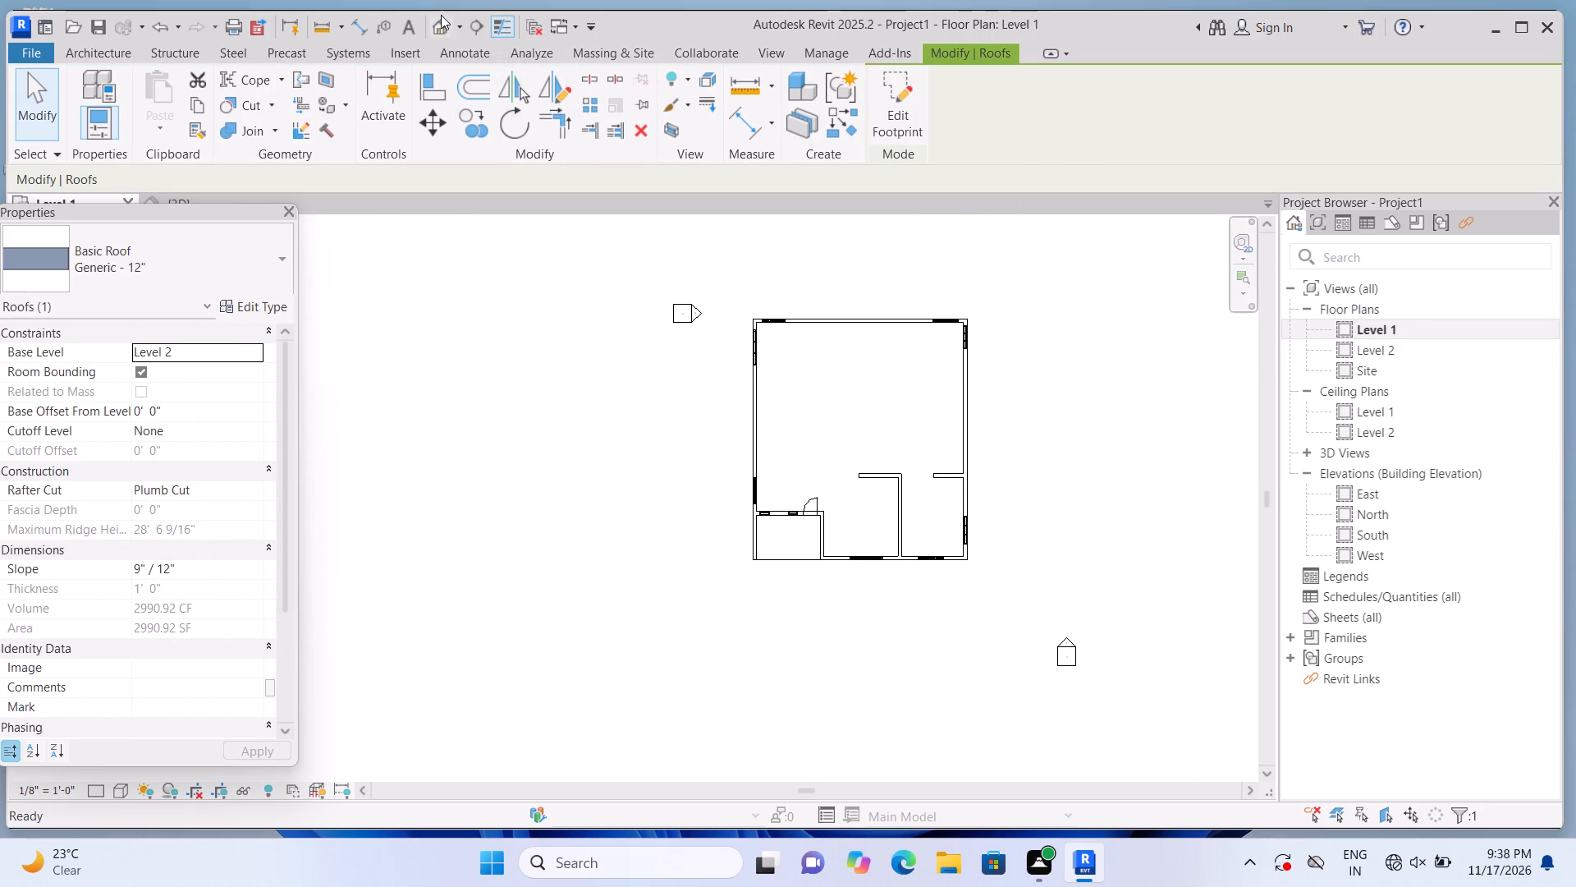
{"action": "scroll", "coordinate": [670, 526], "scroll_direction": "up", "scroll_amount": 5}
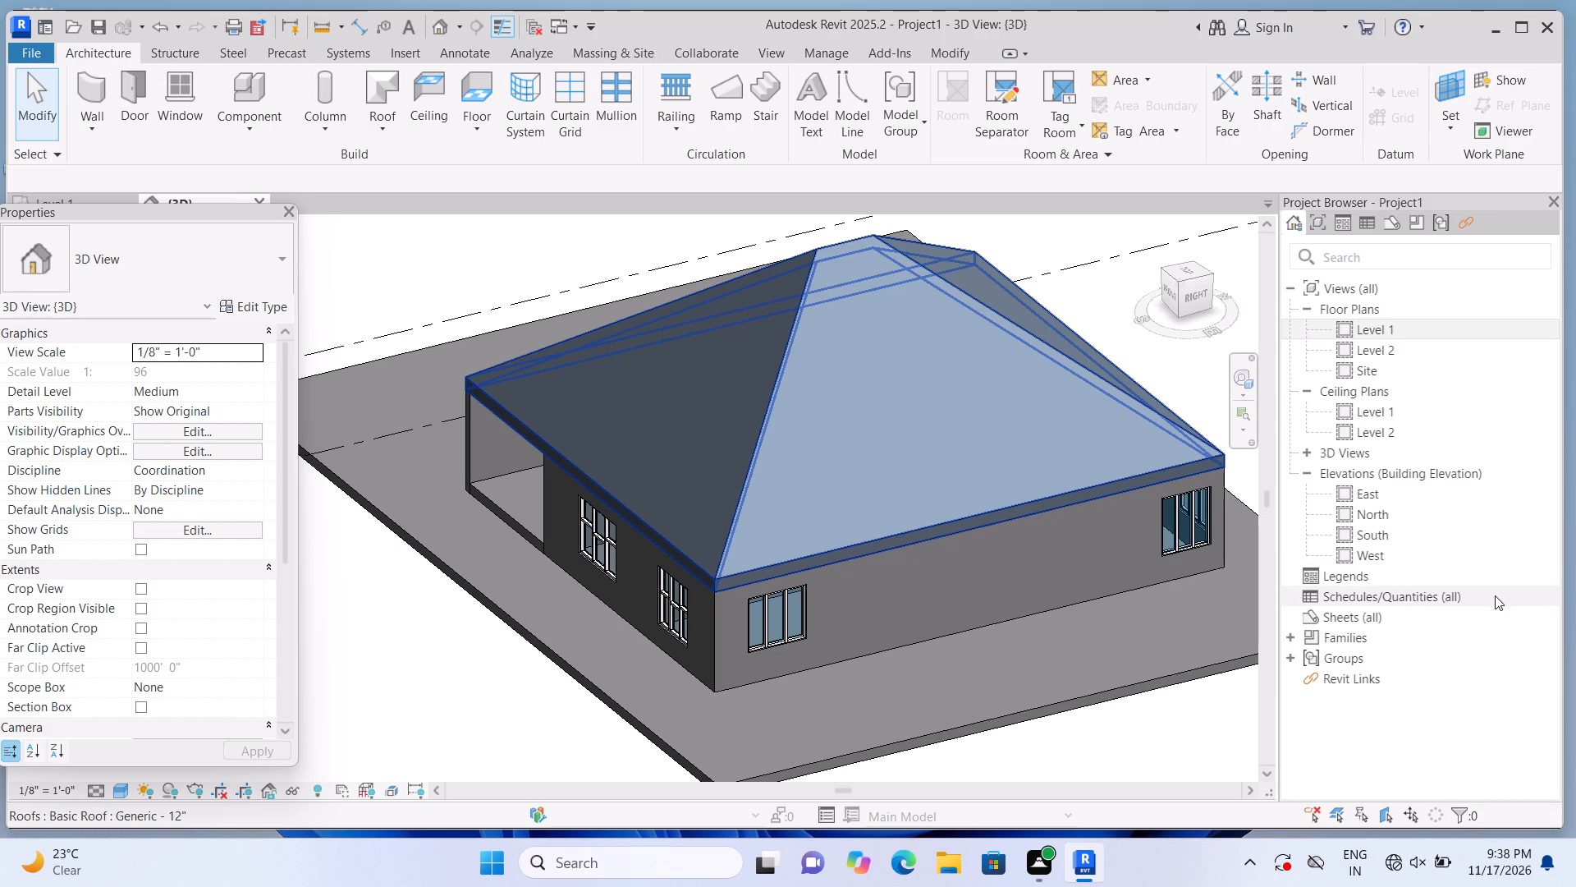
{"action": "left_click", "coordinate": [822, 423]}
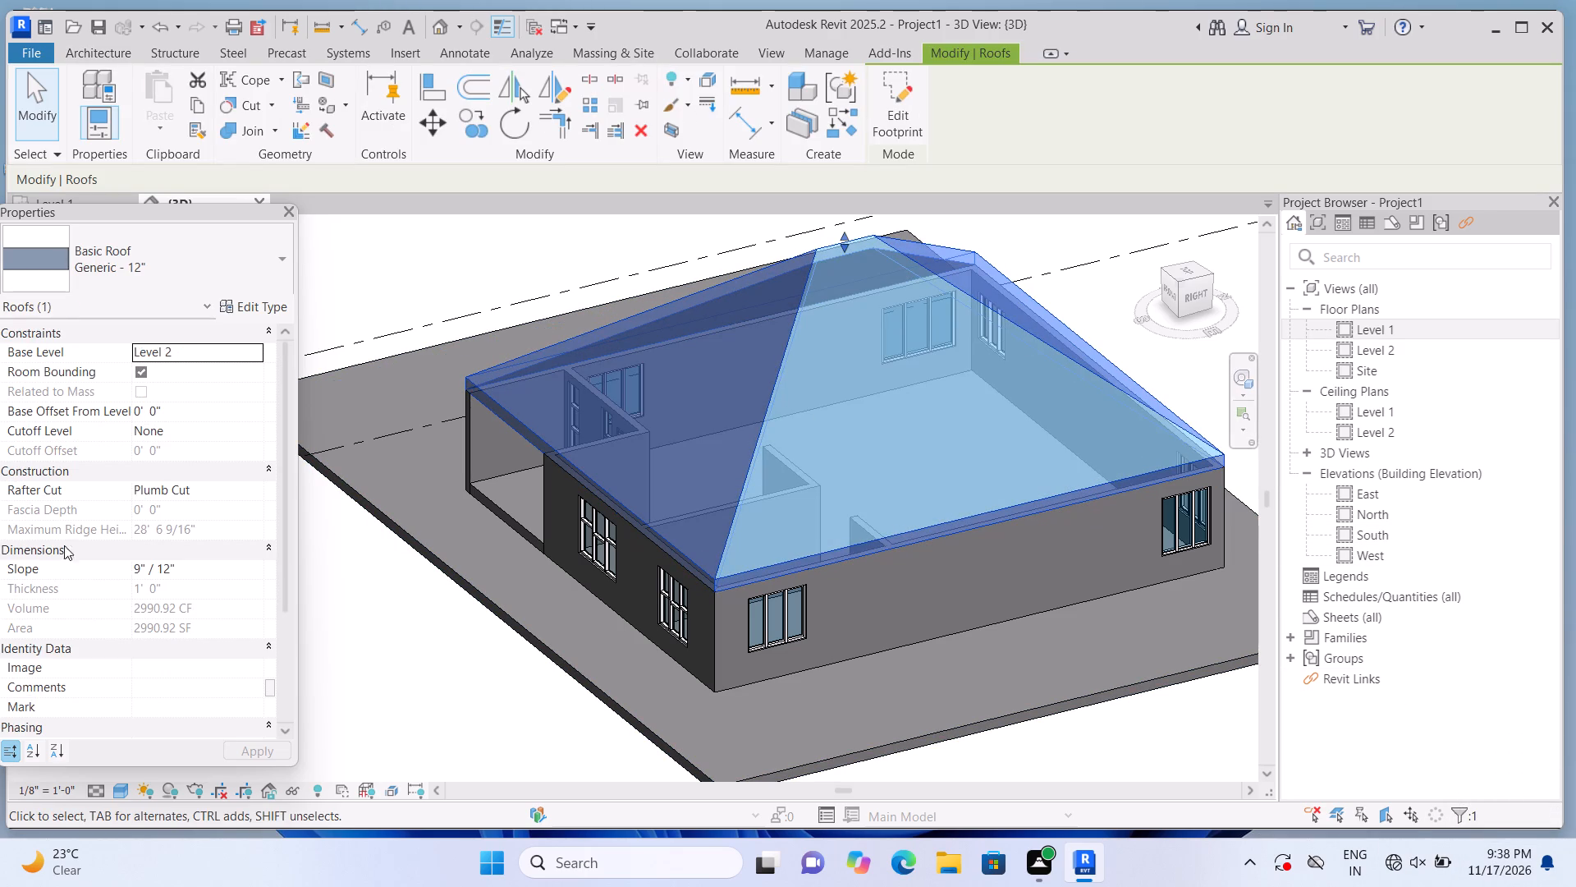
{"action": "left_click", "coordinate": [202, 568]}
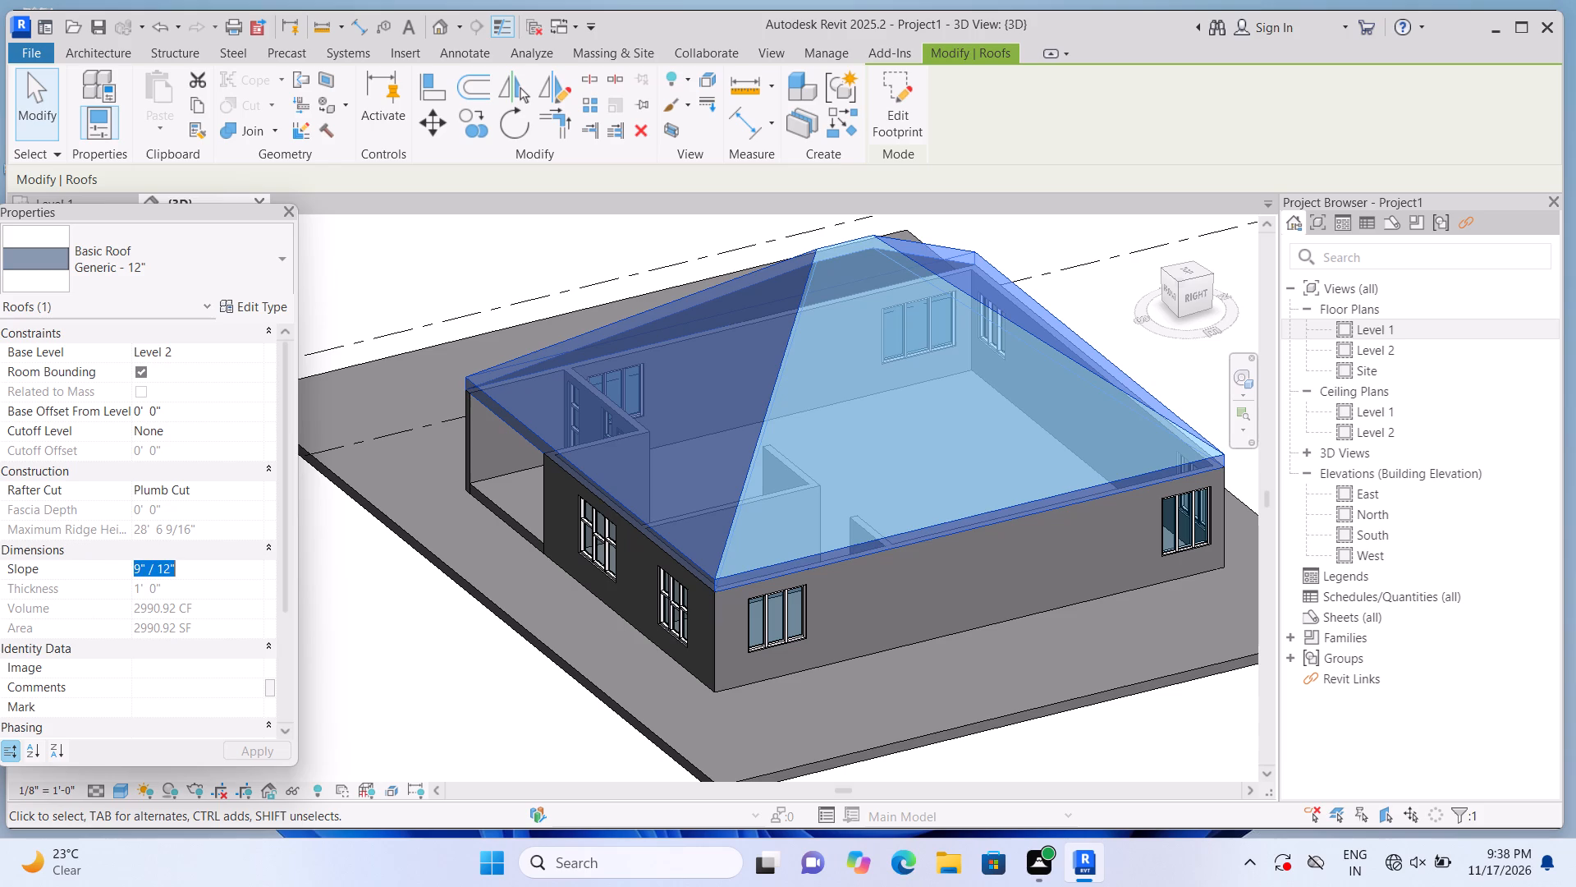
{"action": "key", "text": "BackSpace"}
{"action": "key", "text": "0"}
{"action": "key", "text": "Return"}
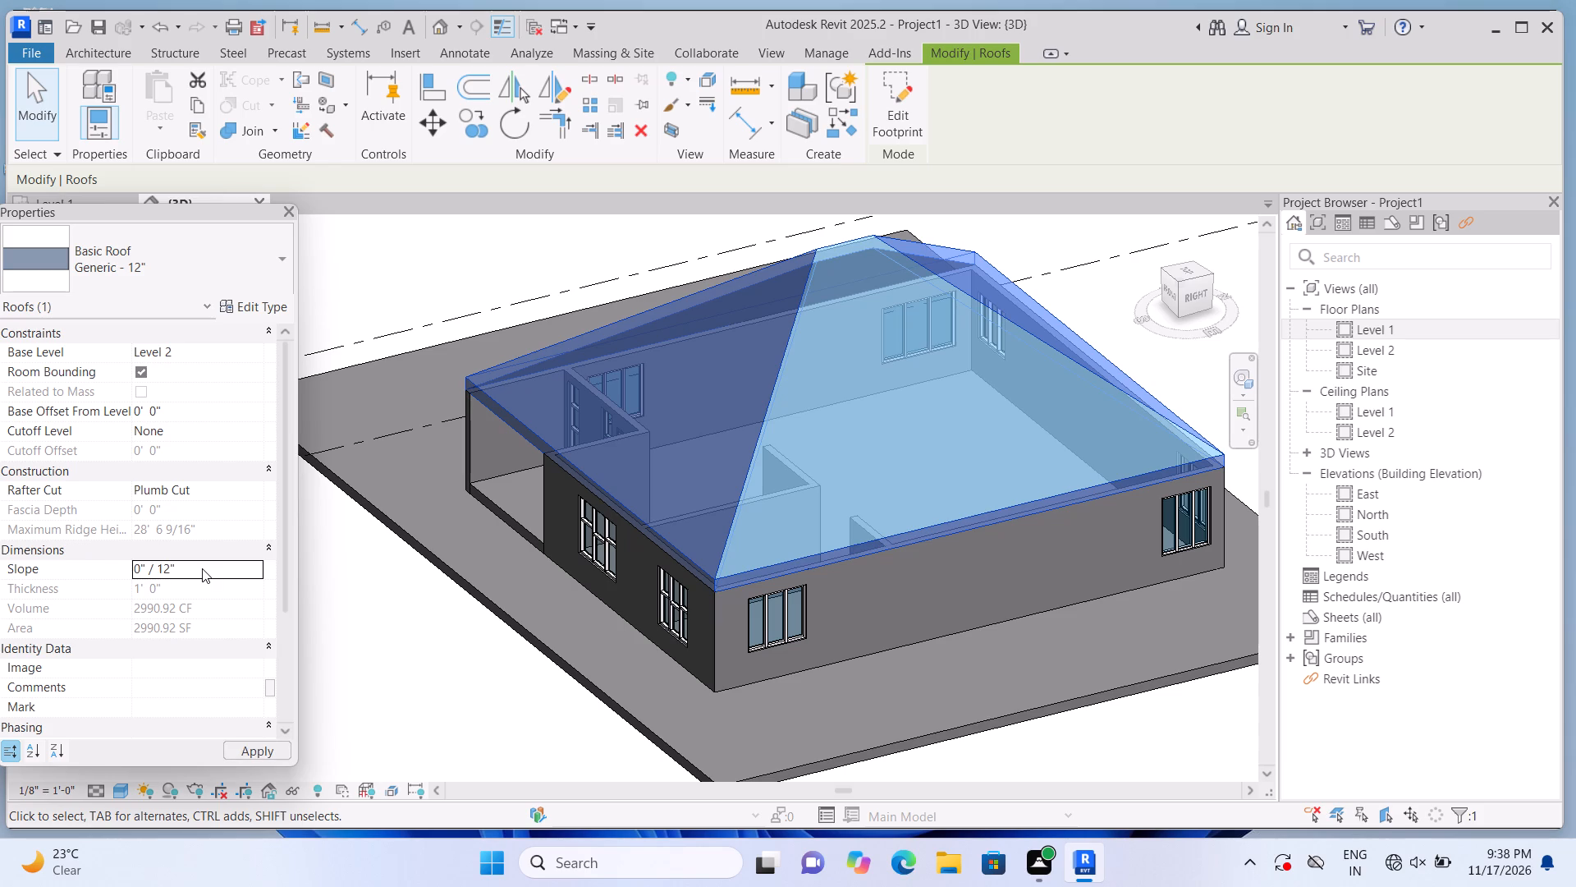
{"action": "left_click", "coordinate": [414, 652]}
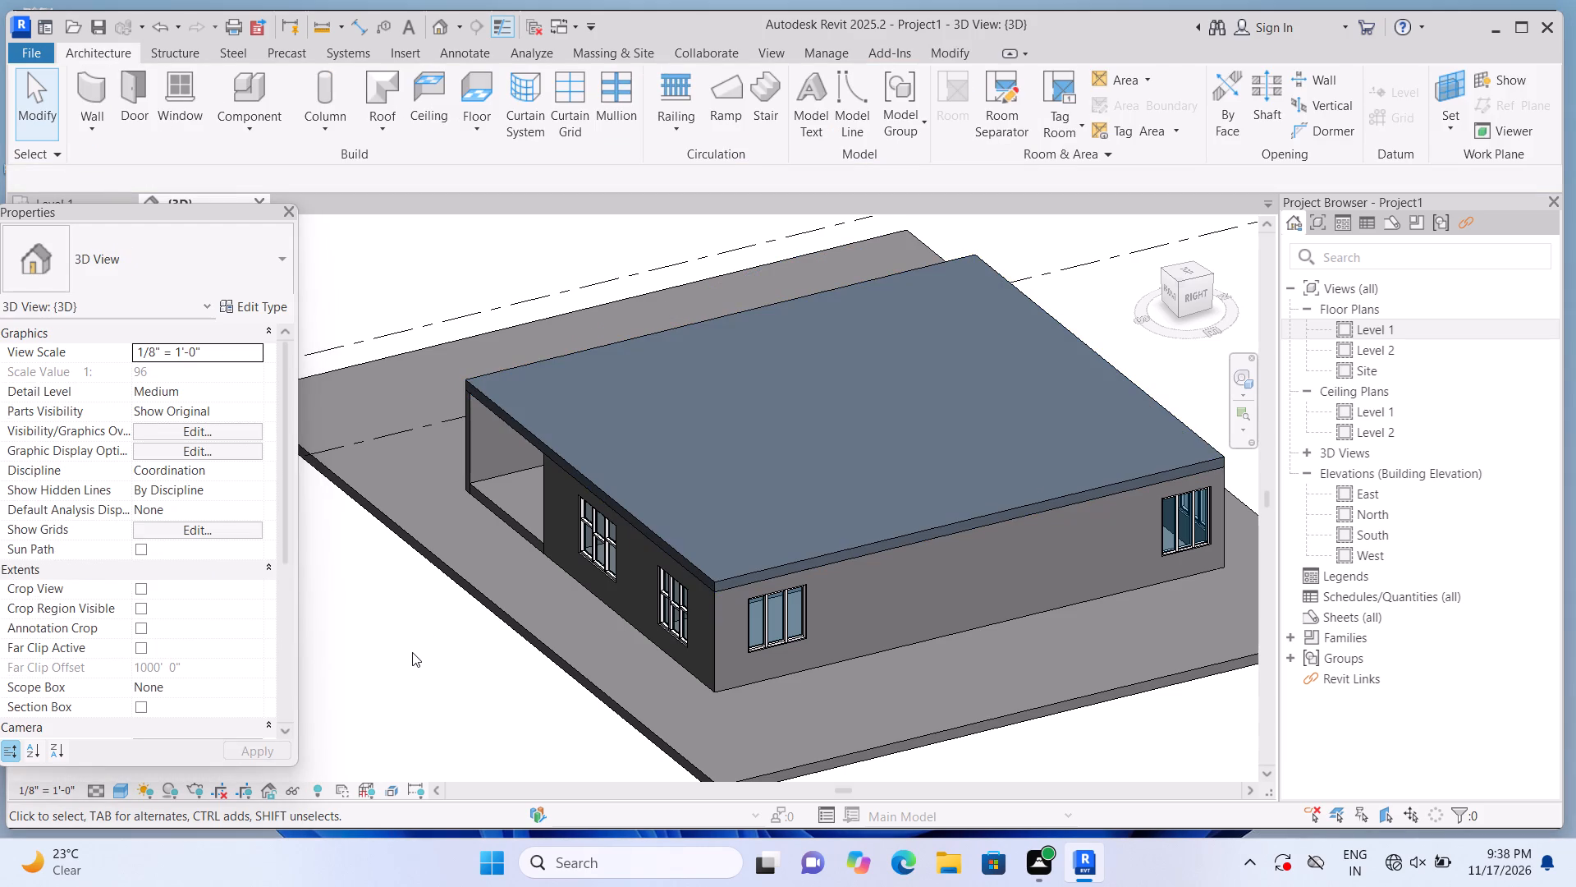
Pull the base slab's west edge slightly inward toward the building.
{"action": "scroll", "coordinate": [412, 652], "scroll_direction": "down", "scroll_amount": 2}
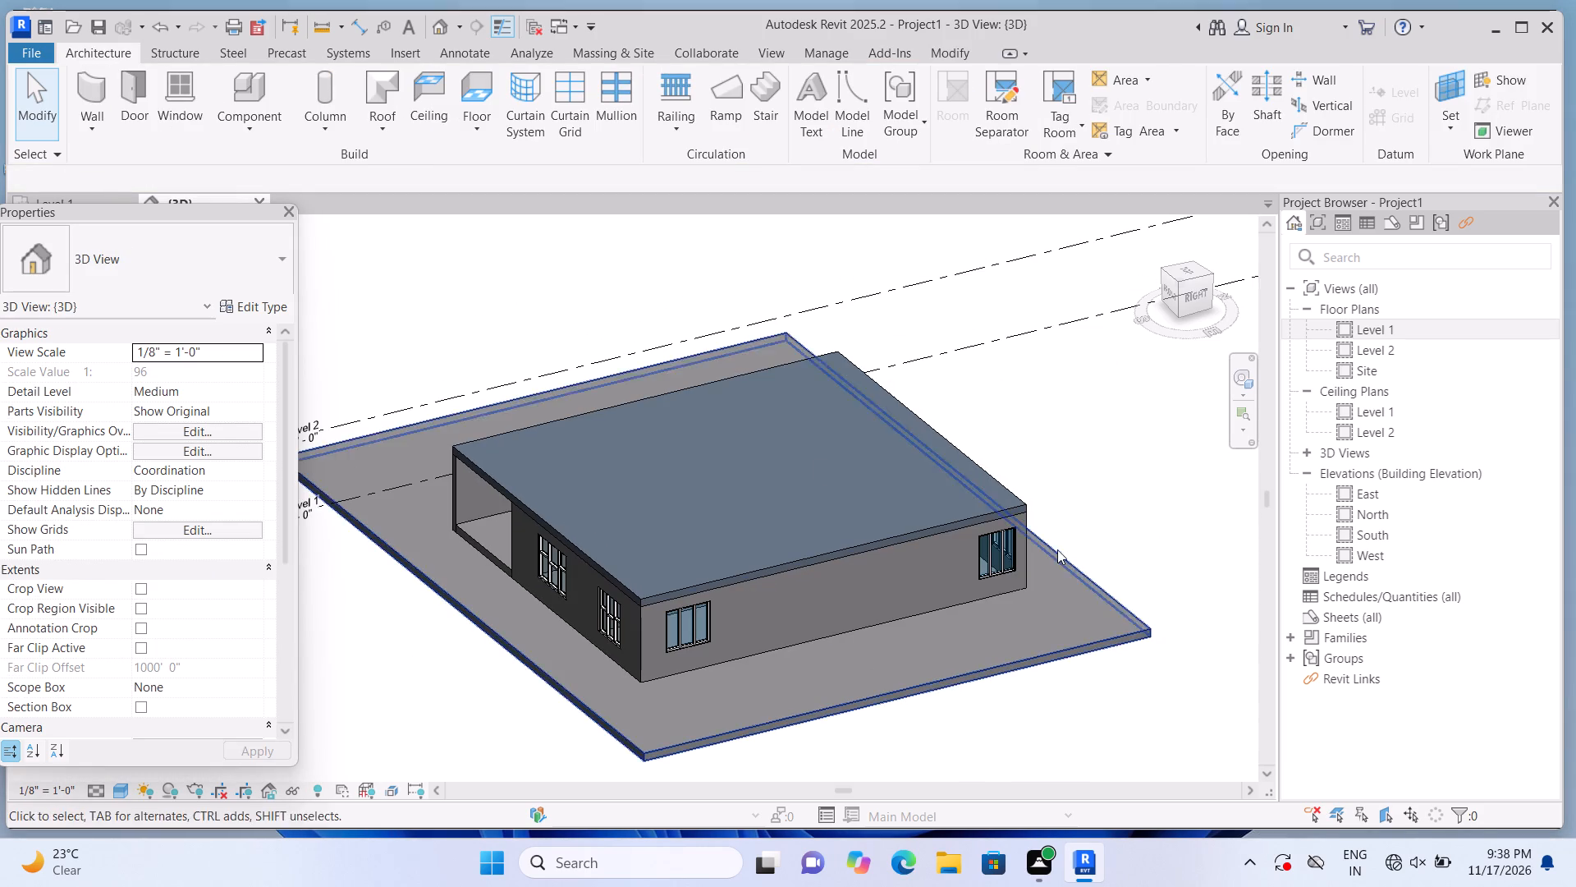
{"action": "left_click", "coordinate": [419, 525]}
{"action": "scroll", "coordinate": [375, 587], "scroll_direction": "up", "scroll_amount": 1}
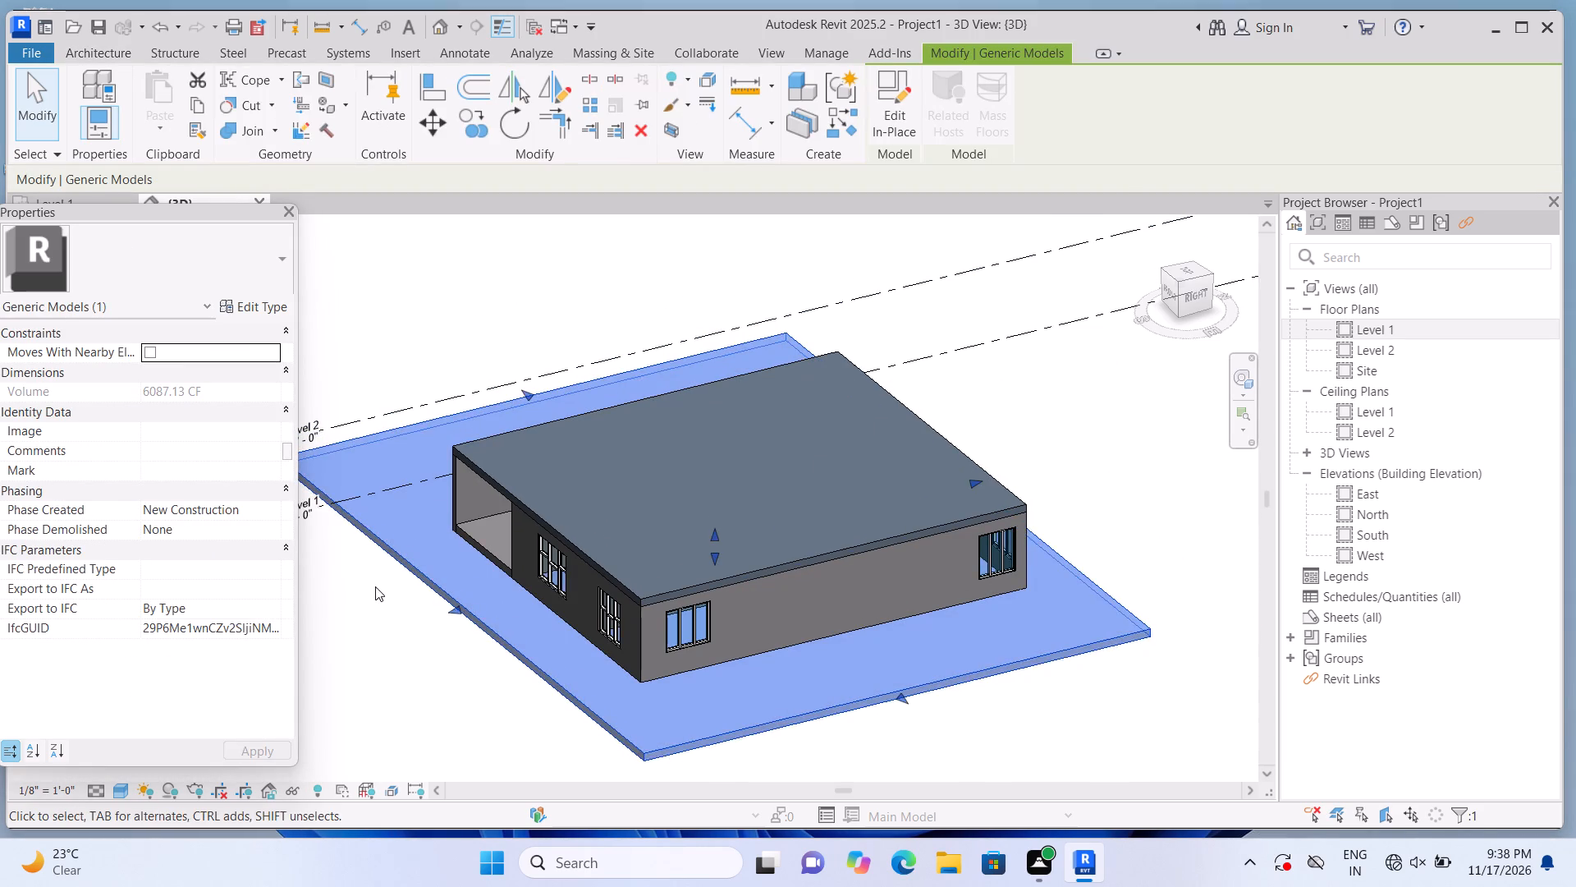
{"action": "left_click_drag", "start_coordinate": [552, 361], "coordinate": [578, 383]}
{"action": "left_click", "coordinate": [535, 314]}
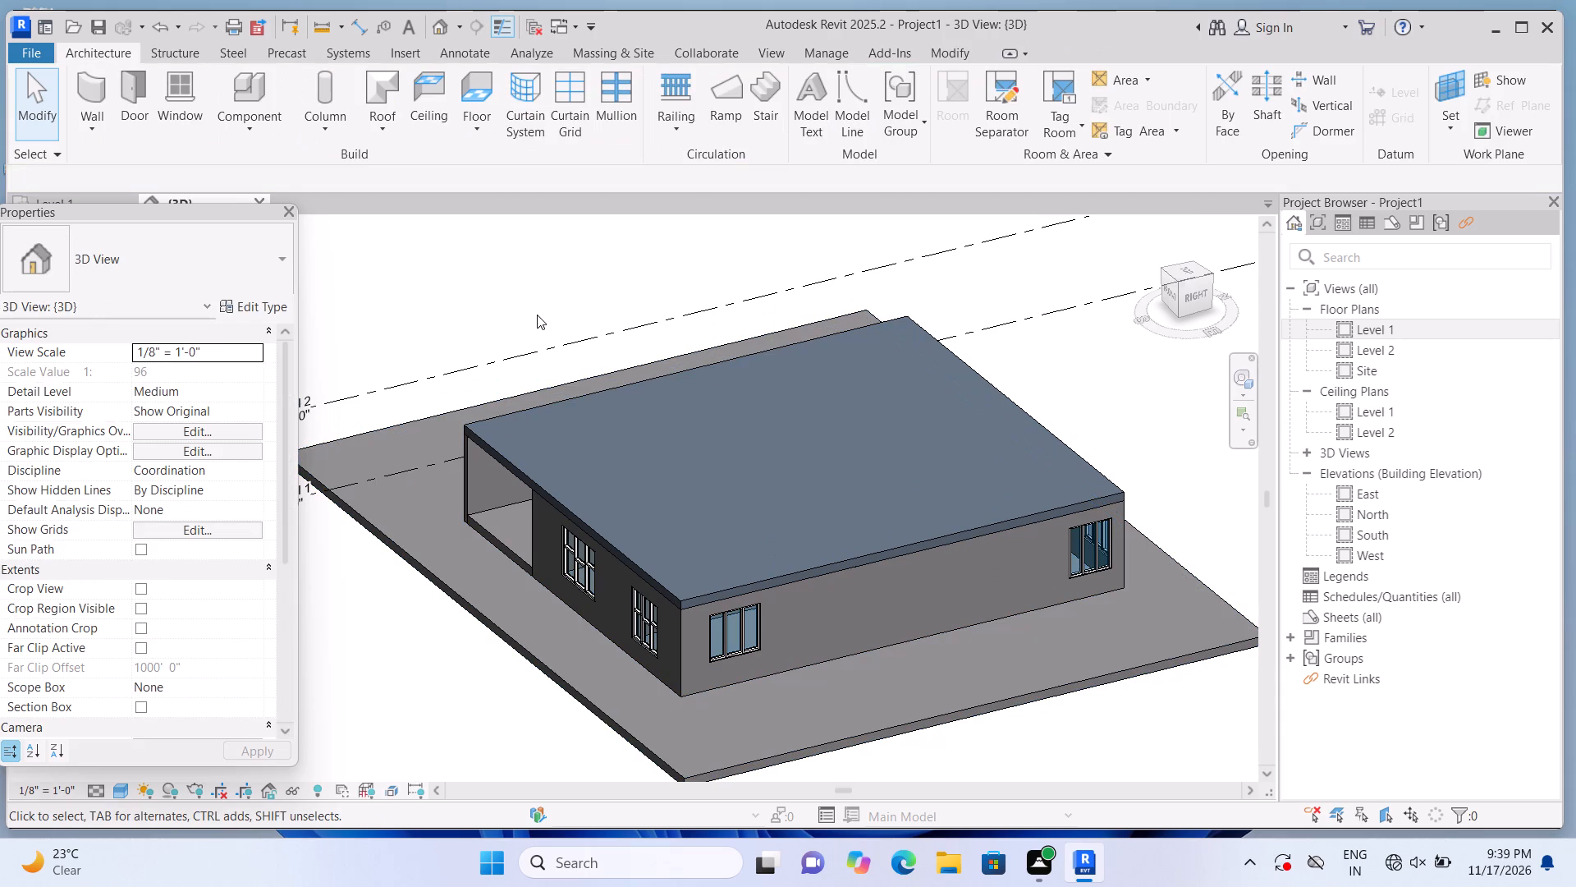
Pull the base slab's east edge slightly inward toward the long side wall with two windows.
{"action": "scroll", "coordinate": [717, 693], "scroll_direction": "down", "scroll_amount": 2}
{"action": "scroll", "coordinate": [717, 770], "scroll_direction": "up", "scroll_amount": 3}
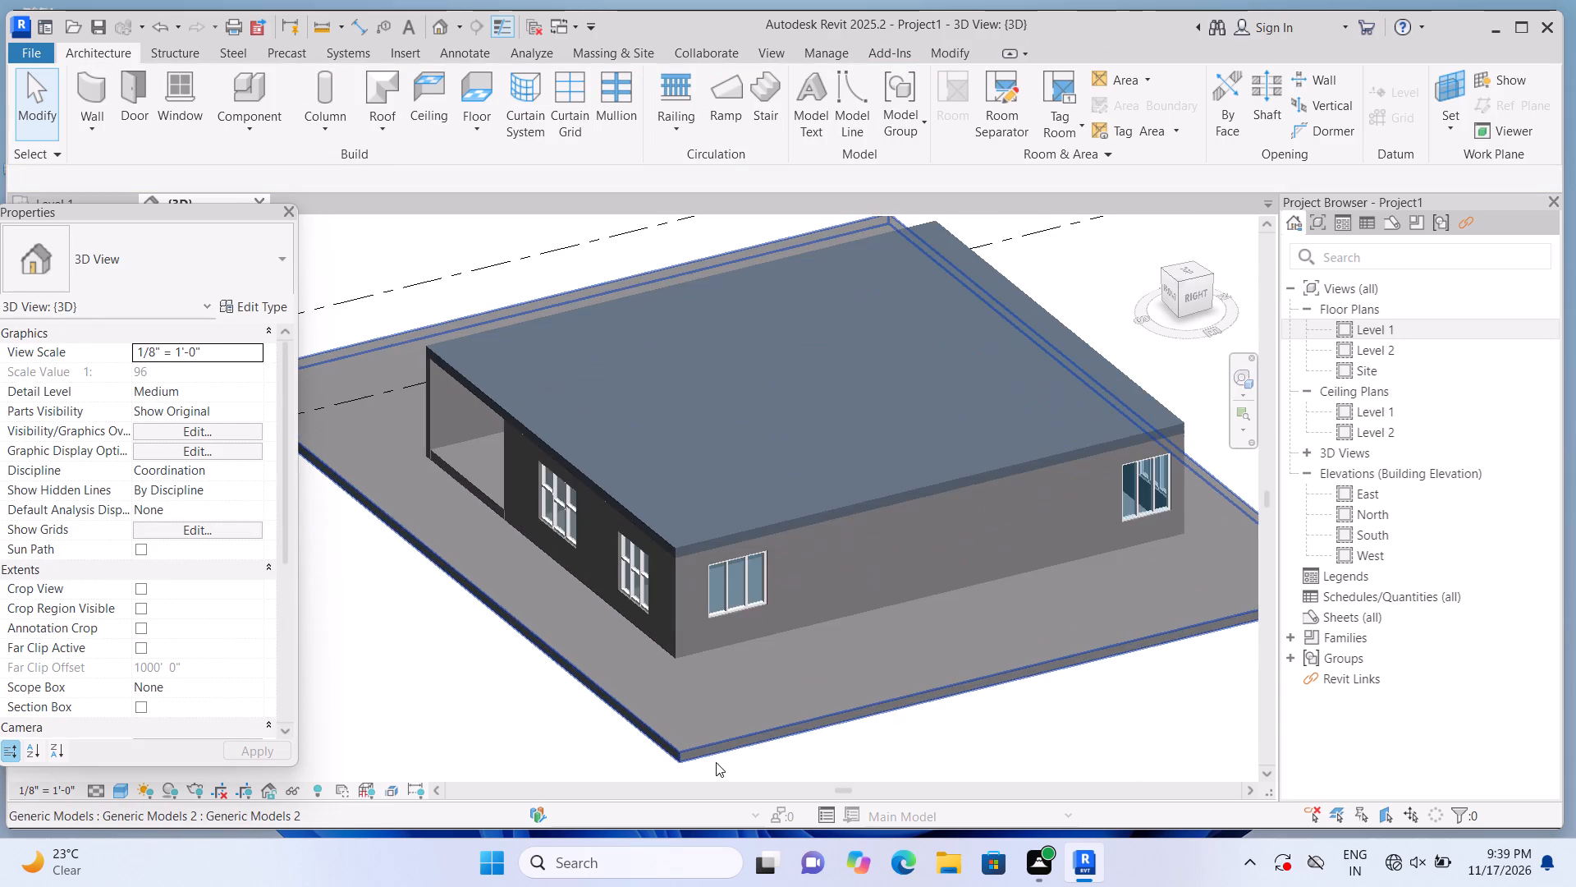
{"action": "left_click", "coordinate": [784, 721]}
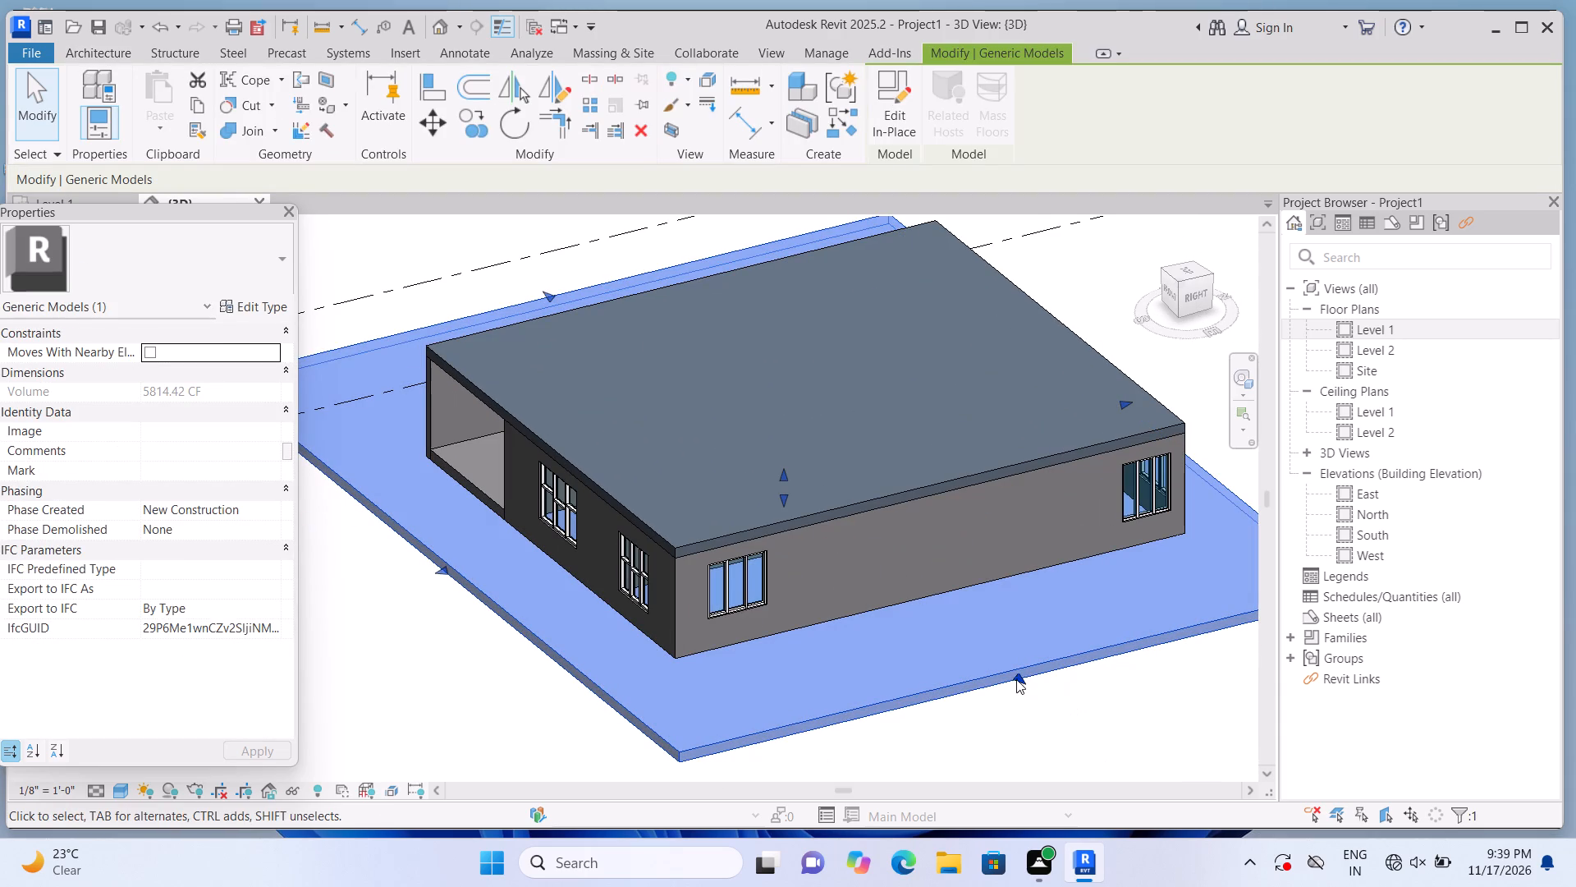
{"action": "left_click_drag", "start_coordinate": [1017, 675], "coordinate": [1006, 652]}
{"action": "left_click", "coordinate": [999, 719]}
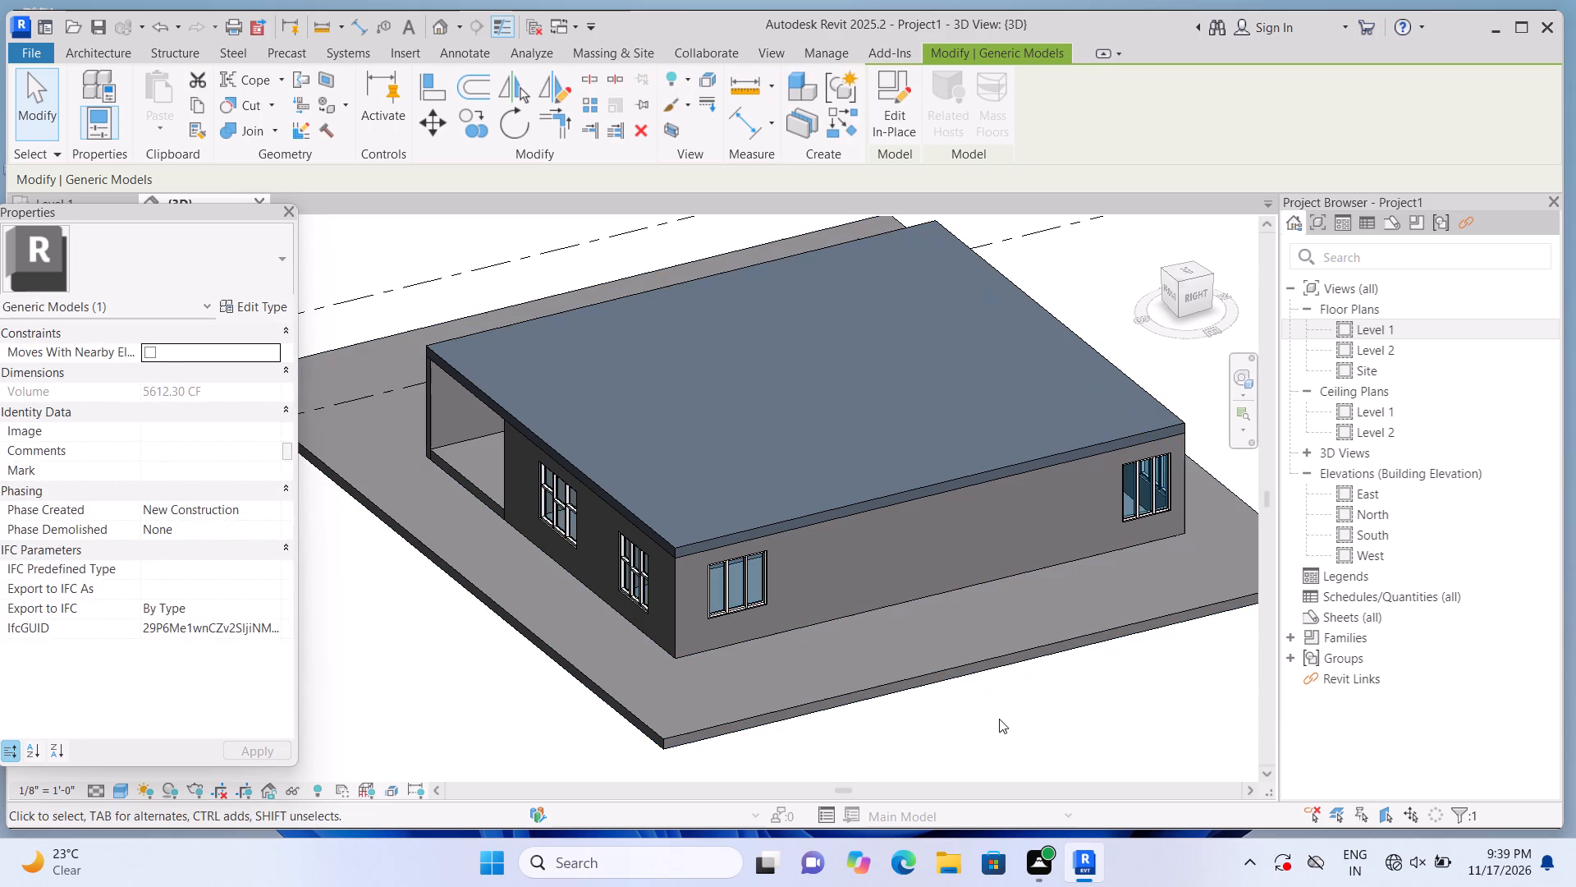
{"action": "left_click", "coordinate": [983, 646]}
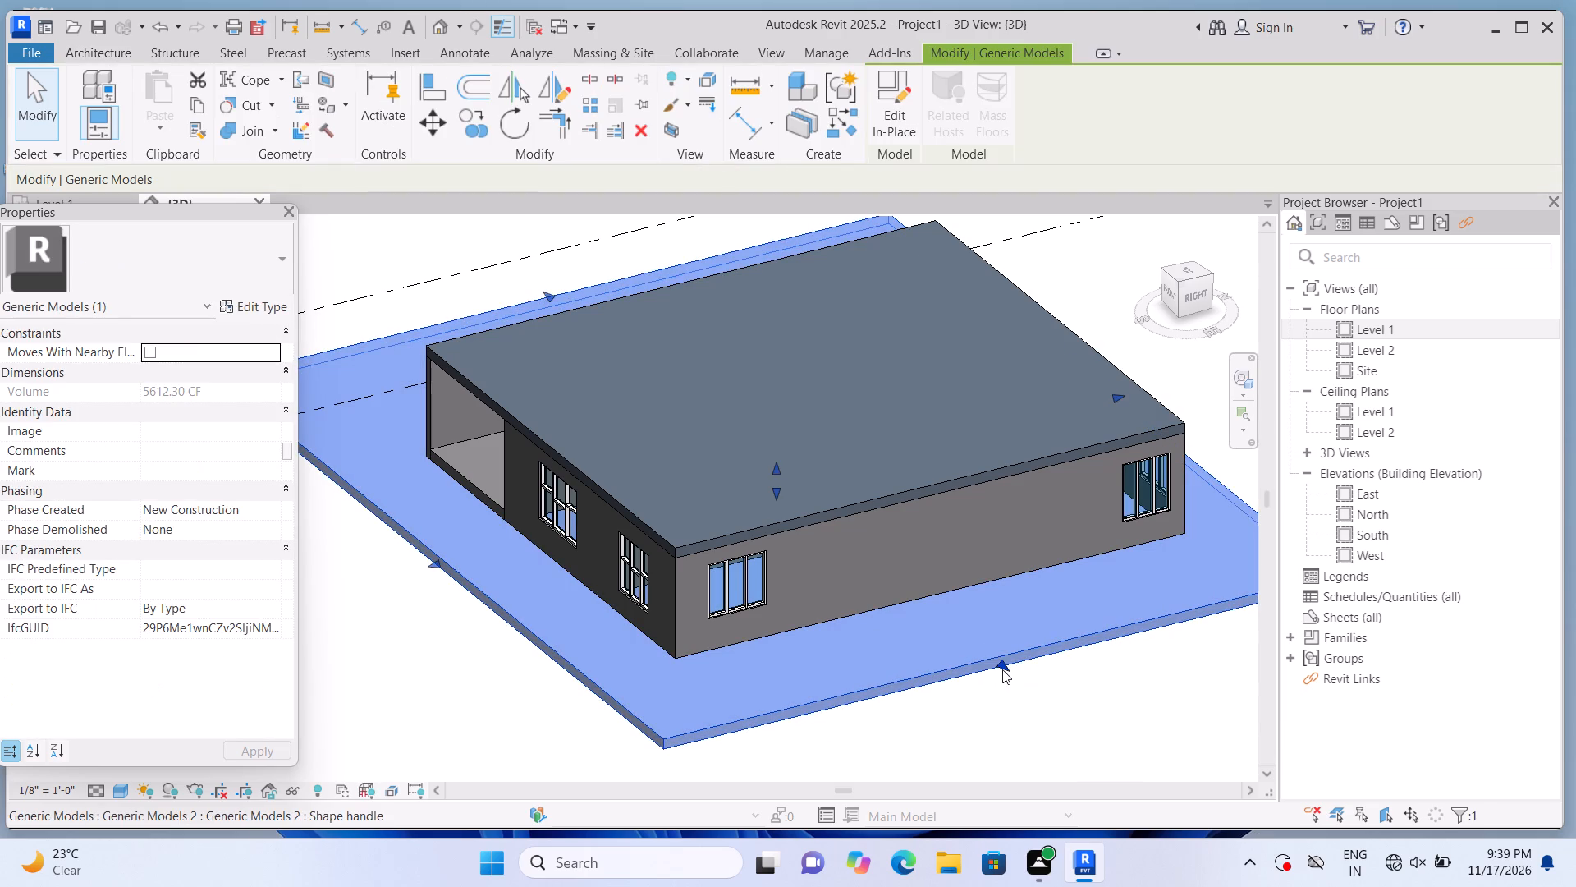
{"action": "left_click", "coordinate": [1002, 666]}
{"action": "left_click", "coordinate": [1002, 710]}
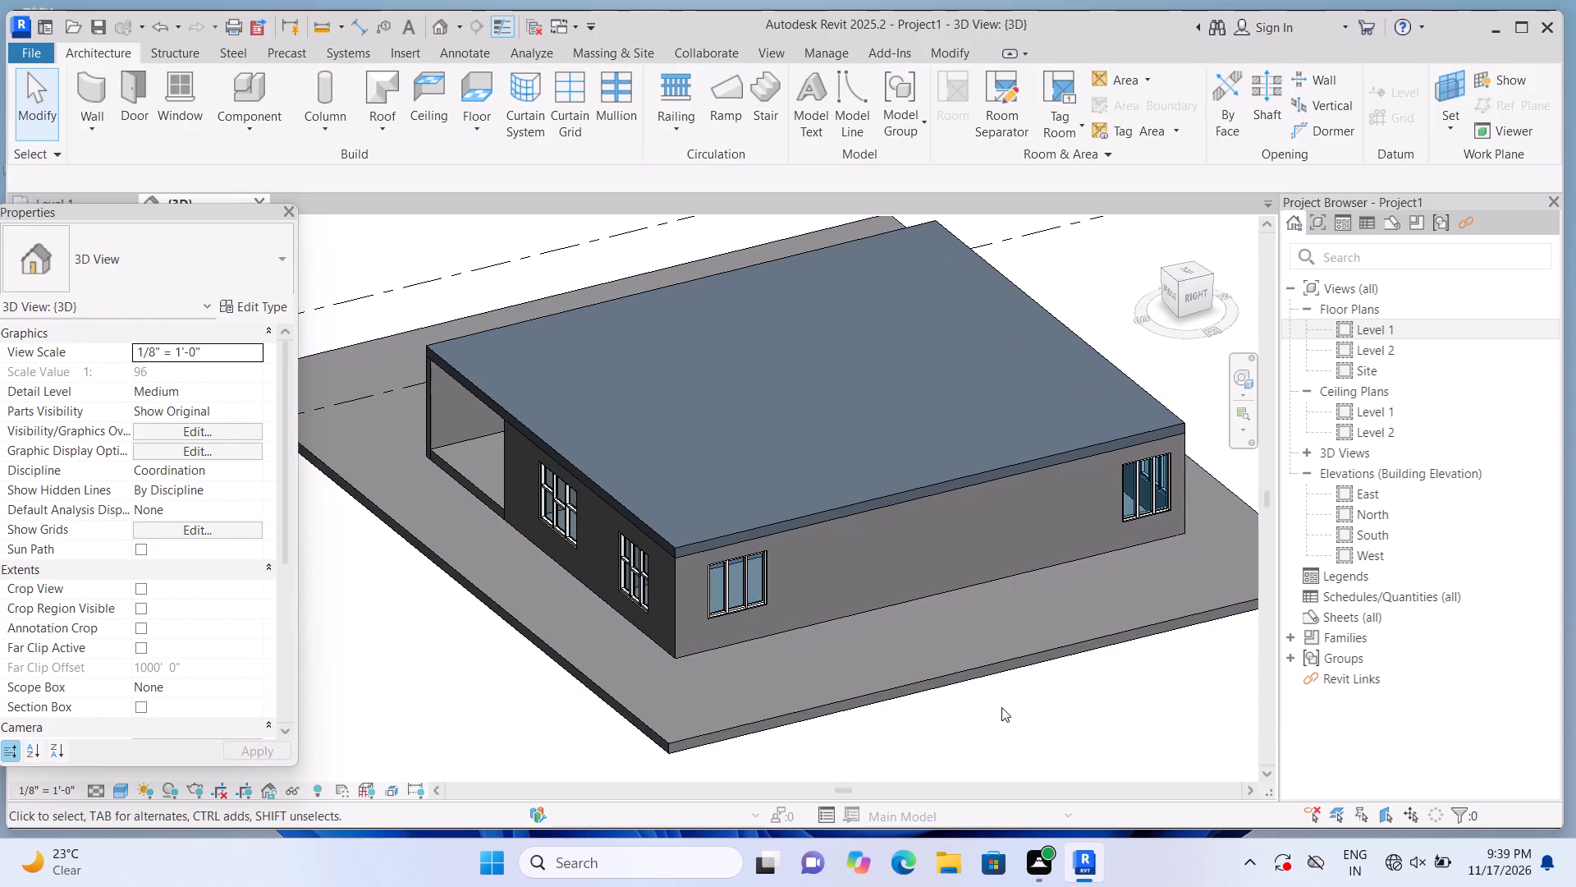
Open the East building elevation with the whole building and both existing levels in sight.
{"action": "scroll", "coordinate": [1001, 706], "scroll_direction": "down", "scroll_amount": 2}
{"action": "scroll", "coordinate": [1000, 703], "scroll_direction": "up", "scroll_amount": 1}
{"action": "scroll", "coordinate": [1112, 502], "scroll_direction": "up", "scroll_amount": 1}
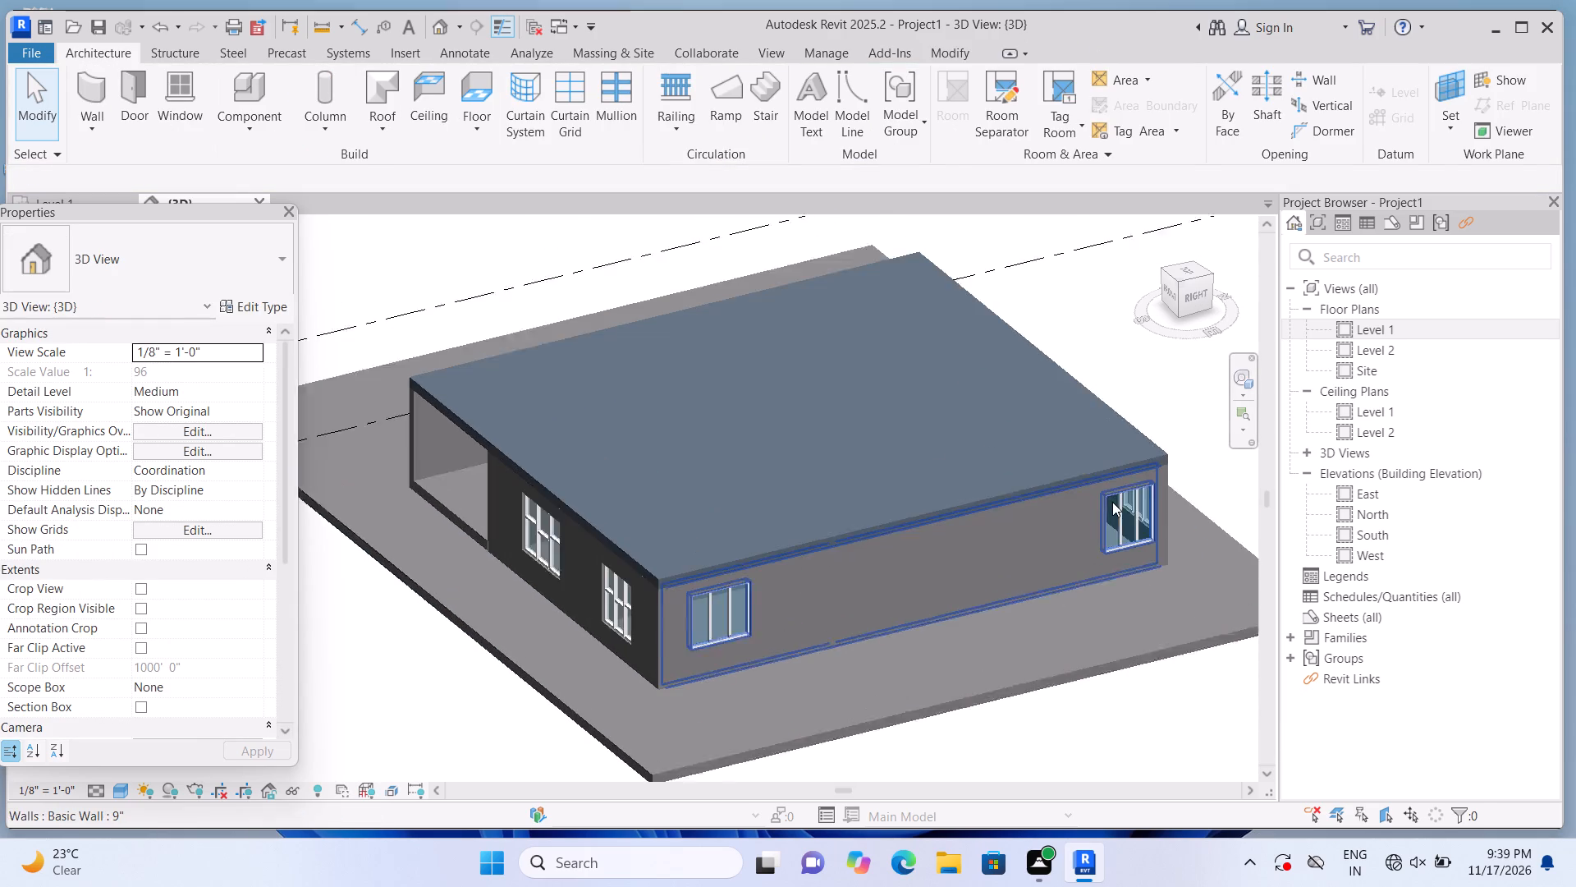
{"action": "scroll", "coordinate": [1112, 502], "scroll_direction": "up", "scroll_amount": 1}
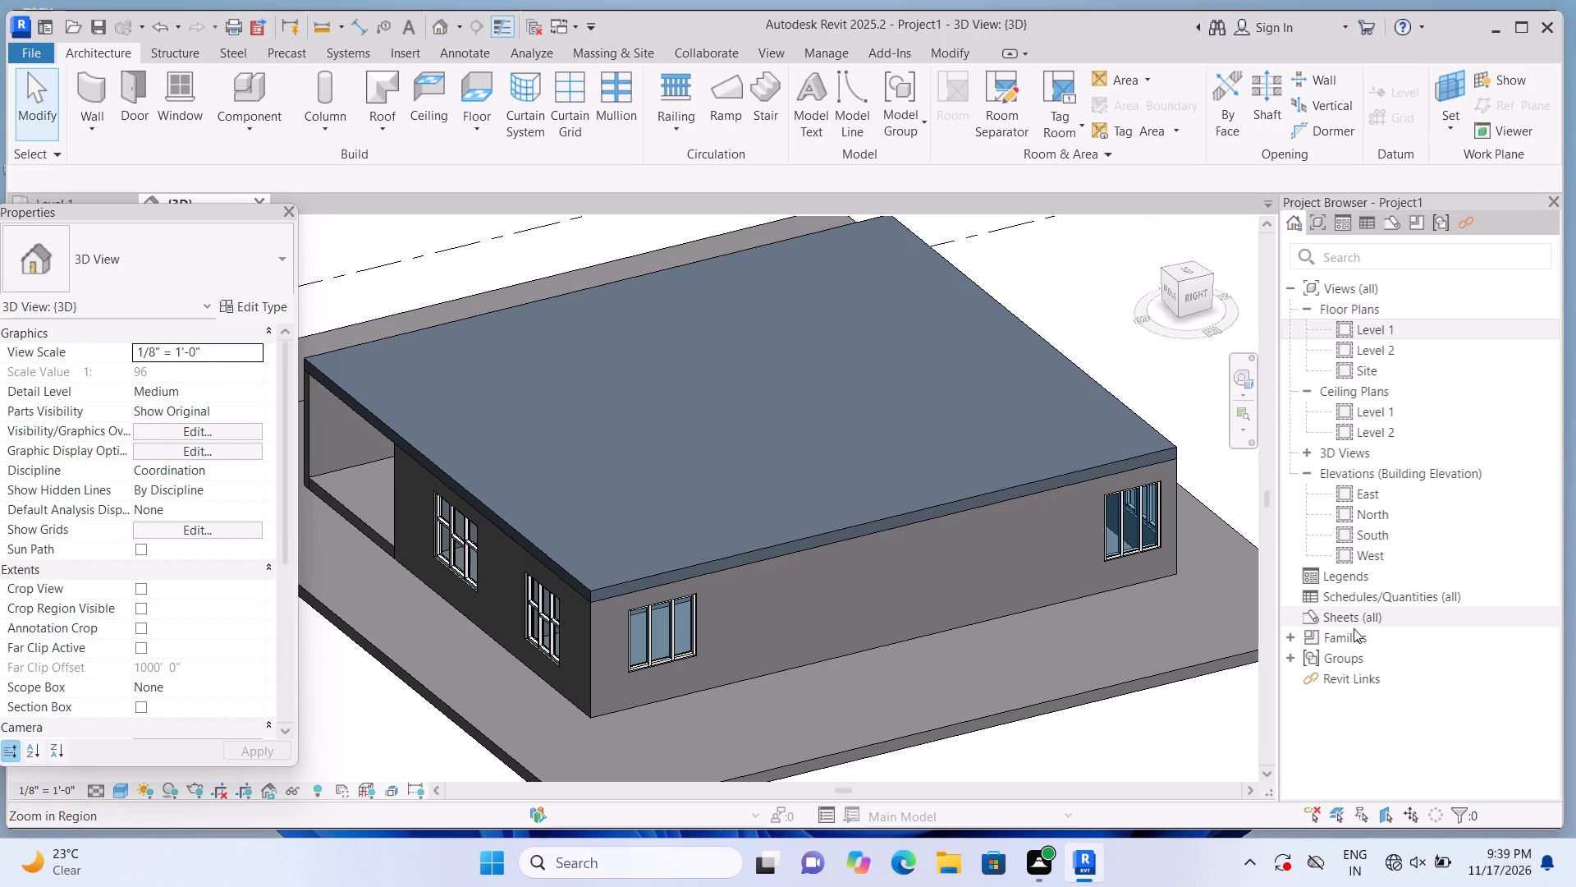
{"action": "double_click", "coordinate": [1340, 508]}
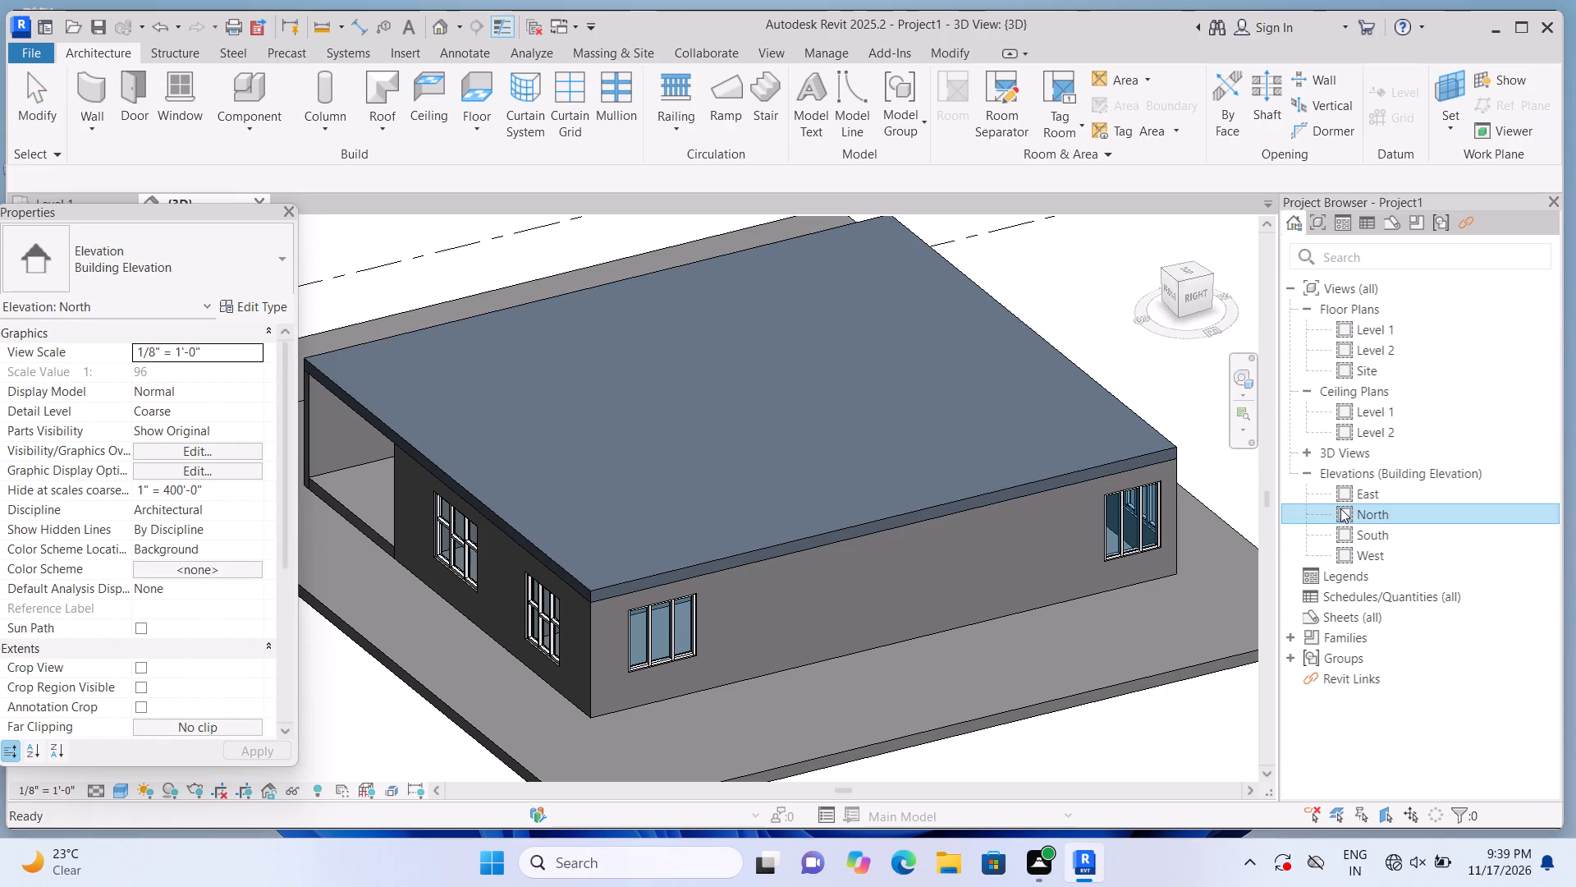
{"action": "double_click", "coordinate": [1345, 489]}
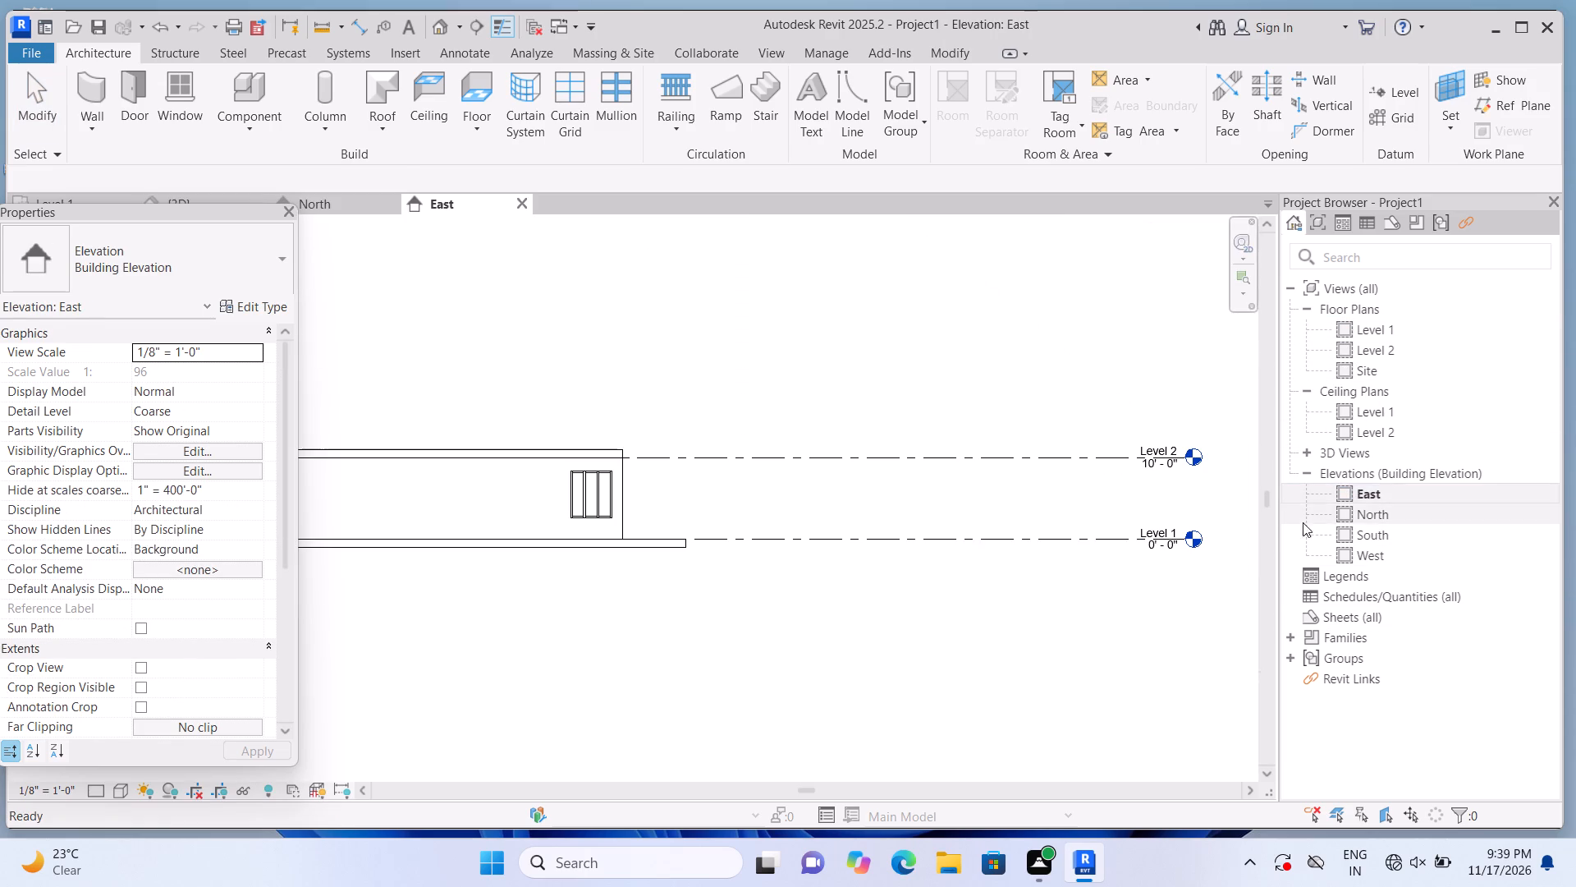
{"action": "scroll", "coordinate": [1050, 570], "scroll_direction": "down", "scroll_amount": 3}
{"action": "scroll", "coordinate": [687, 503], "scroll_direction": "up", "scroll_amount": 1}
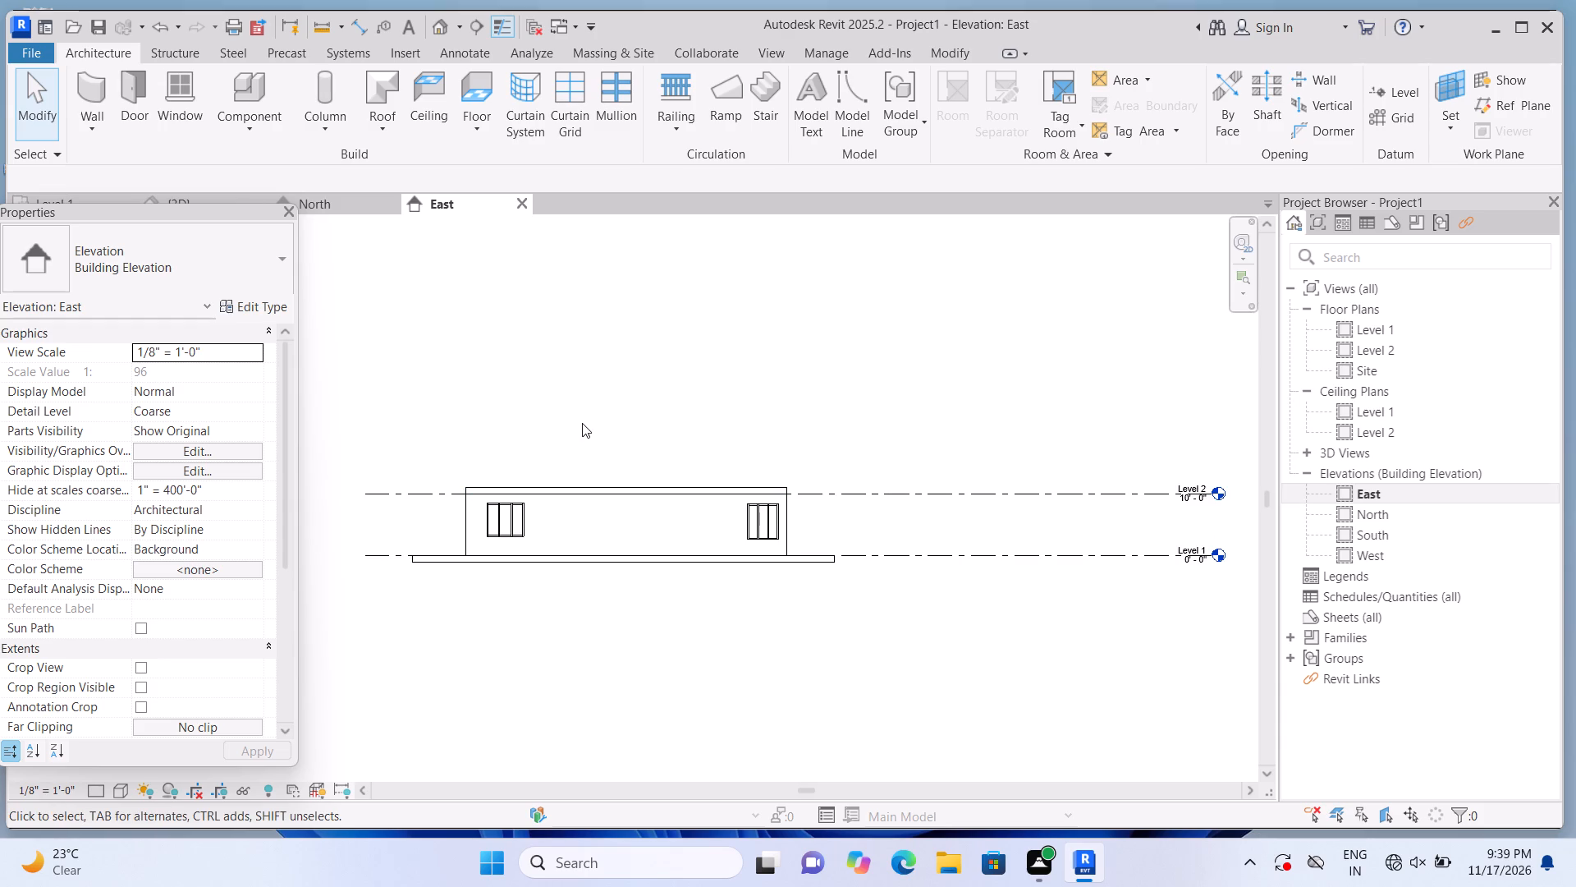
With plan view creation enabled, draw a level 10'-0" above Level 2, ending in line with the existing level heads.
{"action": "key", "text": "l"}
{"action": "key", "text": "l"}
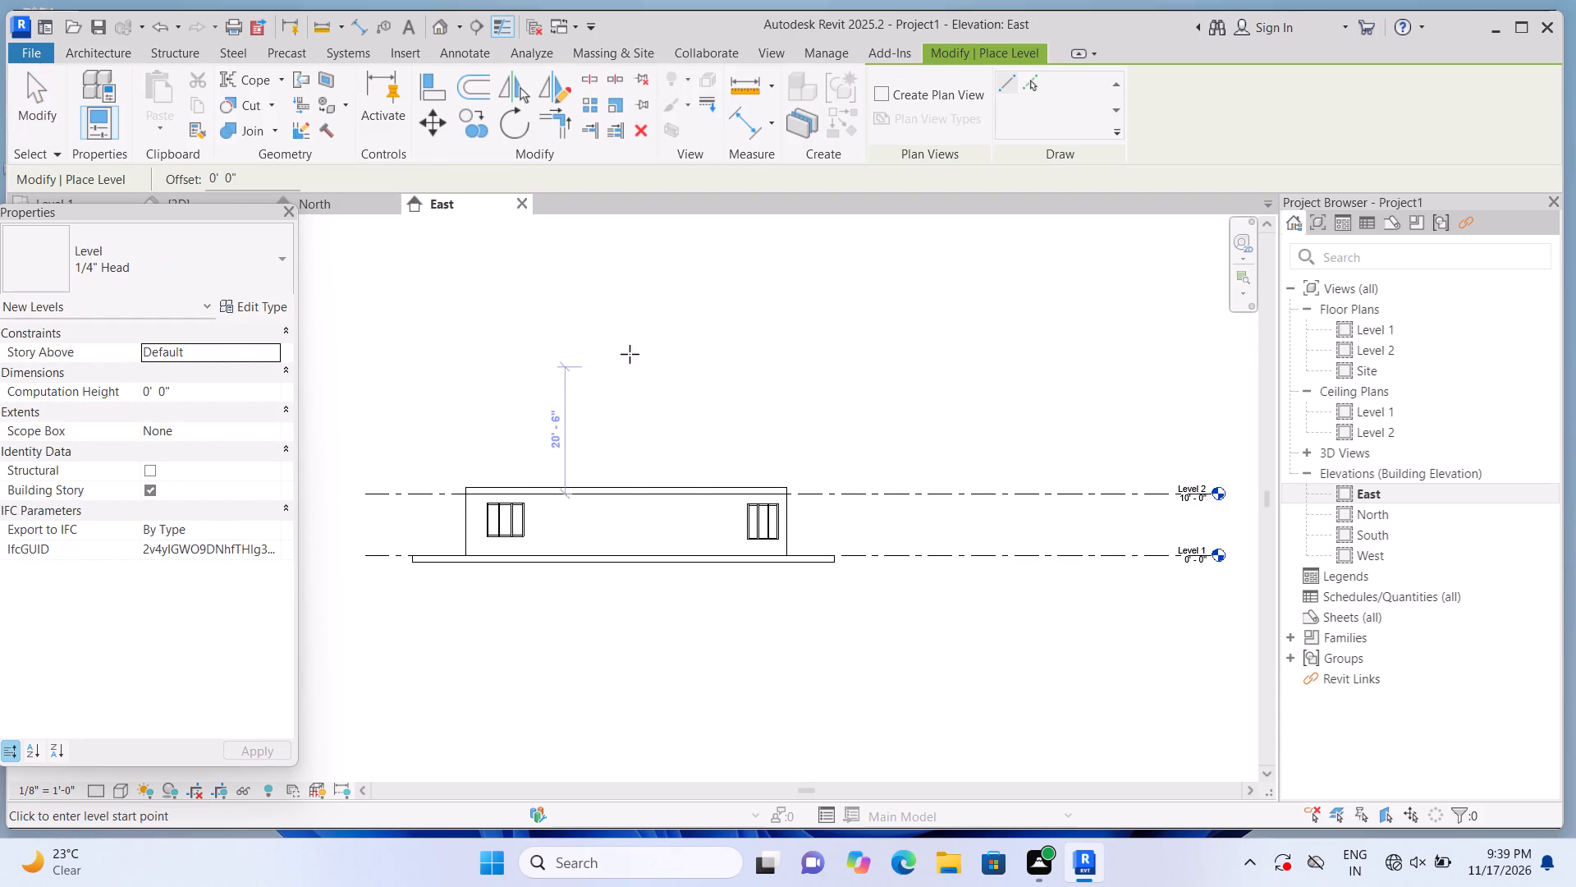
{"action": "left_click", "coordinate": [878, 94]}
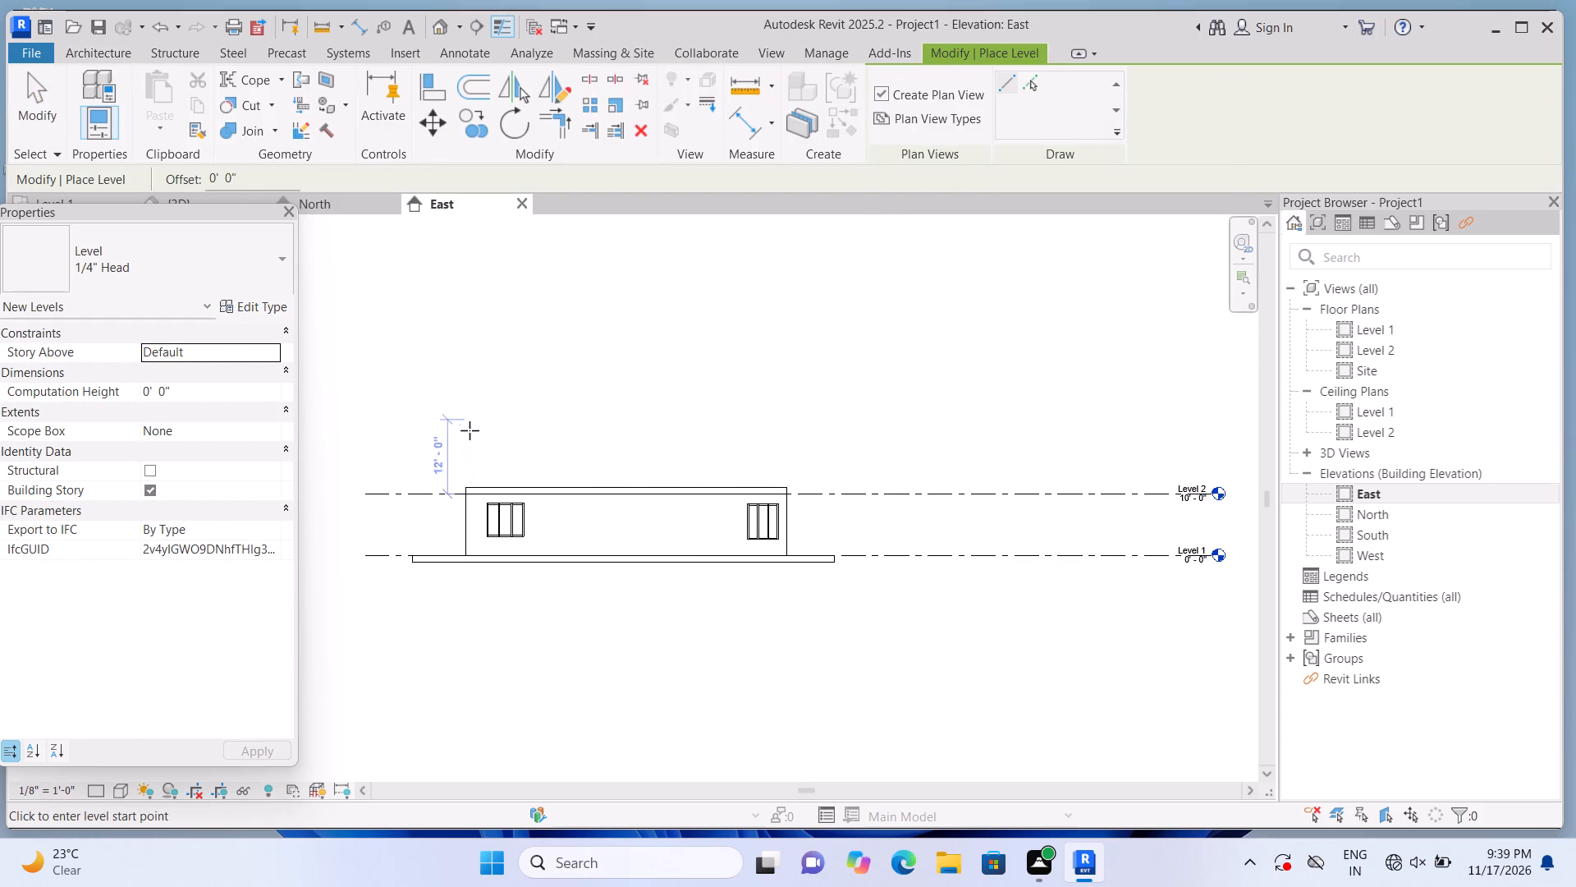
{"action": "scroll", "coordinate": [451, 451], "scroll_direction": "up", "scroll_amount": 2}
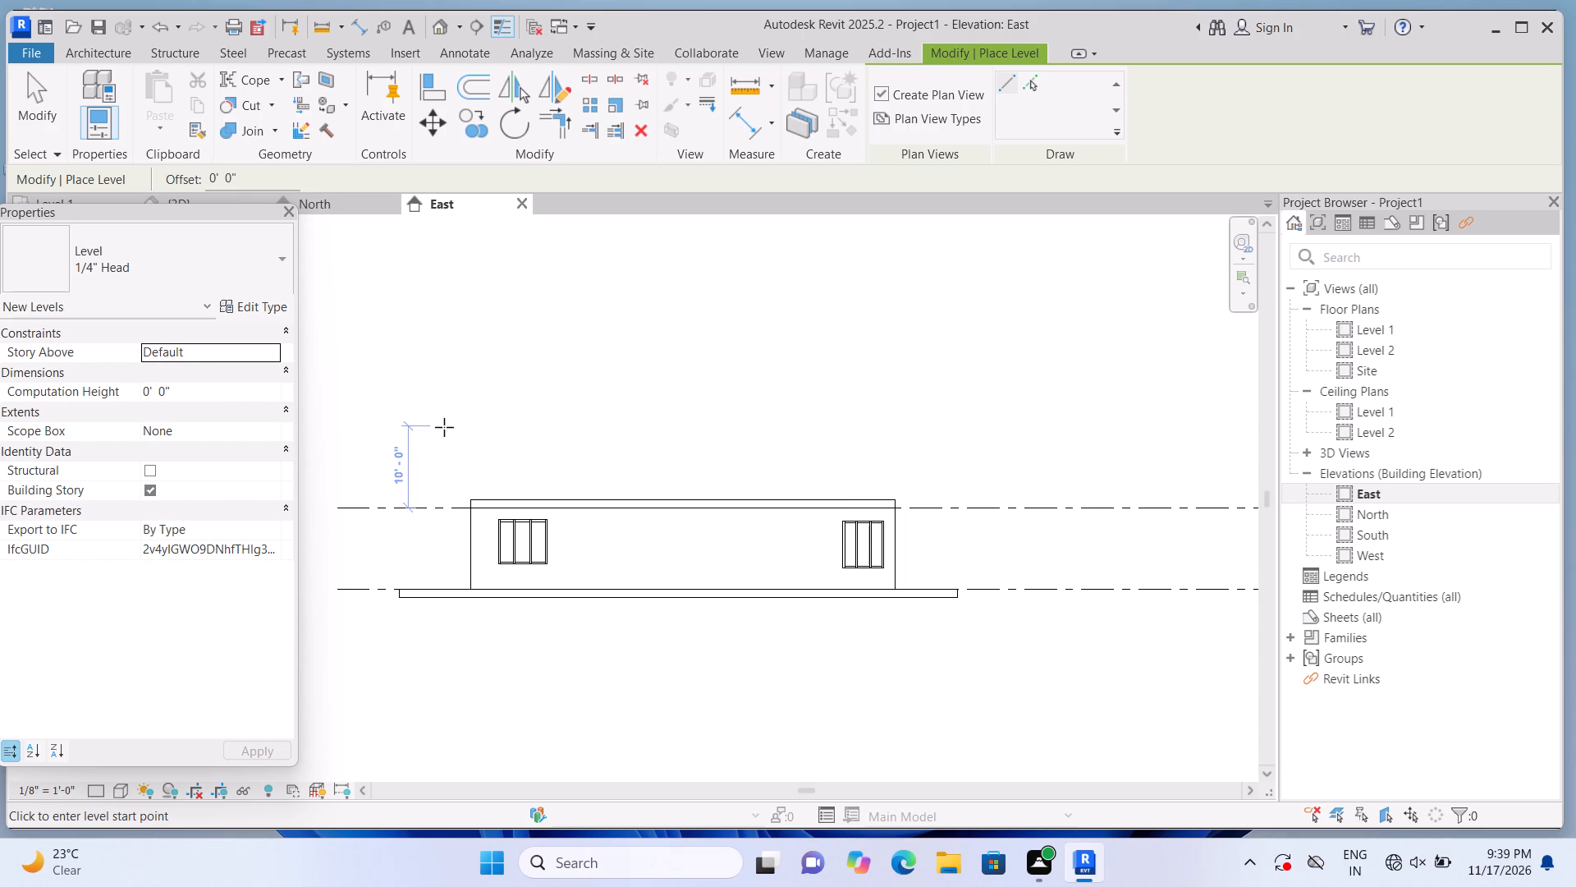
{"action": "left_click", "coordinate": [444, 427]}
{"action": "scroll", "coordinate": [715, 440], "scroll_direction": "down", "scroll_amount": 7}
{"action": "scroll", "coordinate": [901, 443], "scroll_direction": "up", "scroll_amount": 1}
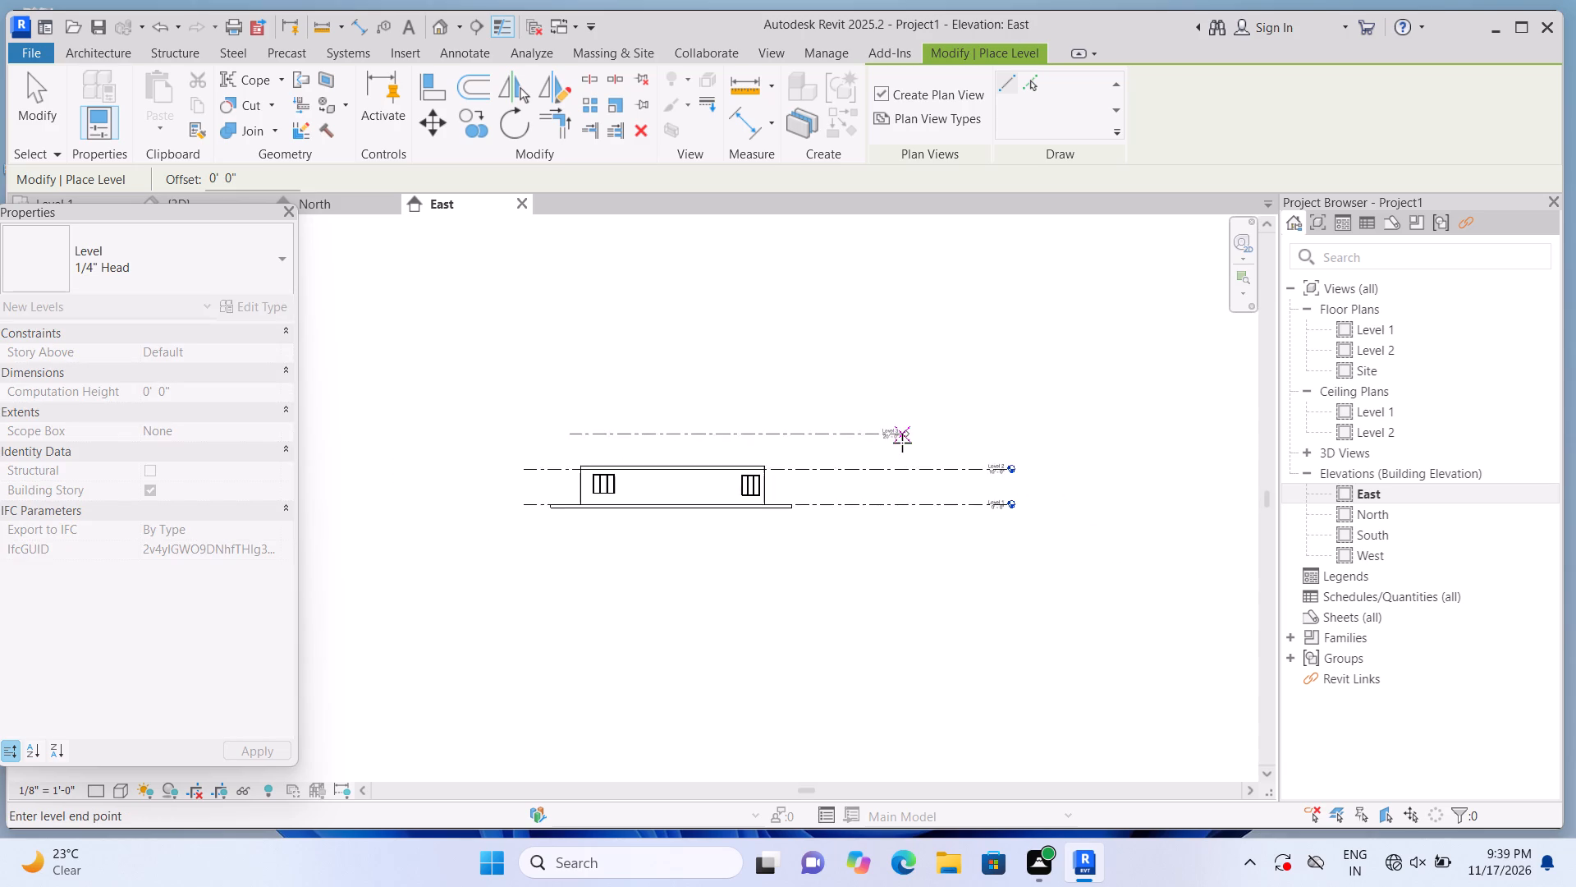
{"action": "scroll", "coordinate": [902, 443], "scroll_direction": "up", "scroll_amount": 4}
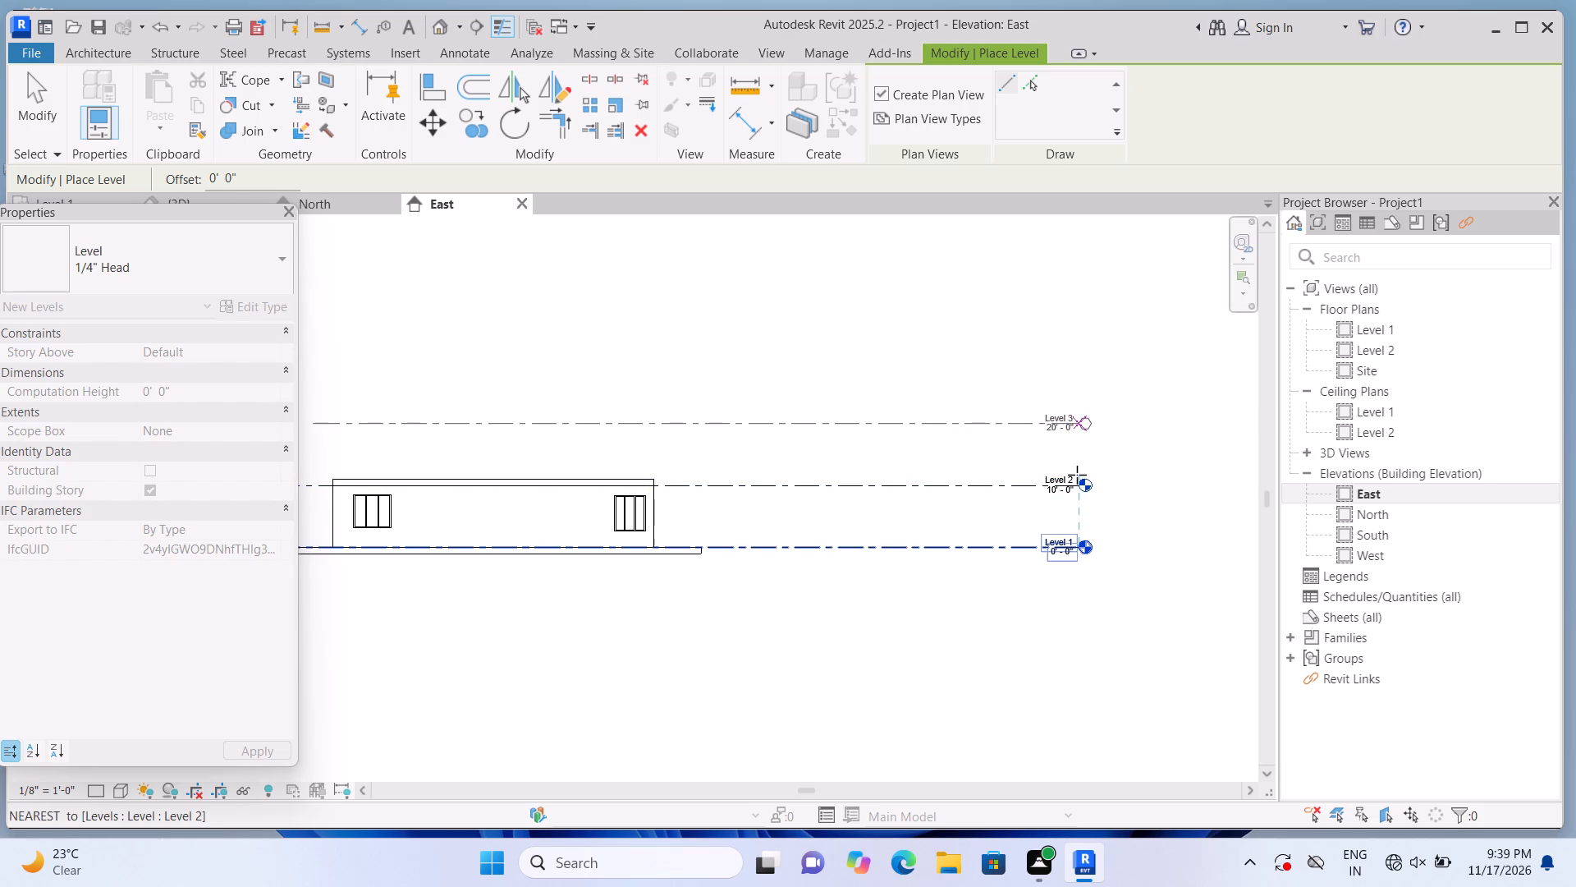
{"action": "left_click", "coordinate": [1077, 475]}
Extend the tail end of the 20'-0" level line until it aligns with the tail ends of the two levels below.
{"action": "scroll", "coordinate": [1084, 471], "scroll_direction": "down", "scroll_amount": 3}
{"action": "scroll", "coordinate": [564, 446], "scroll_direction": "up", "scroll_amount": 4}
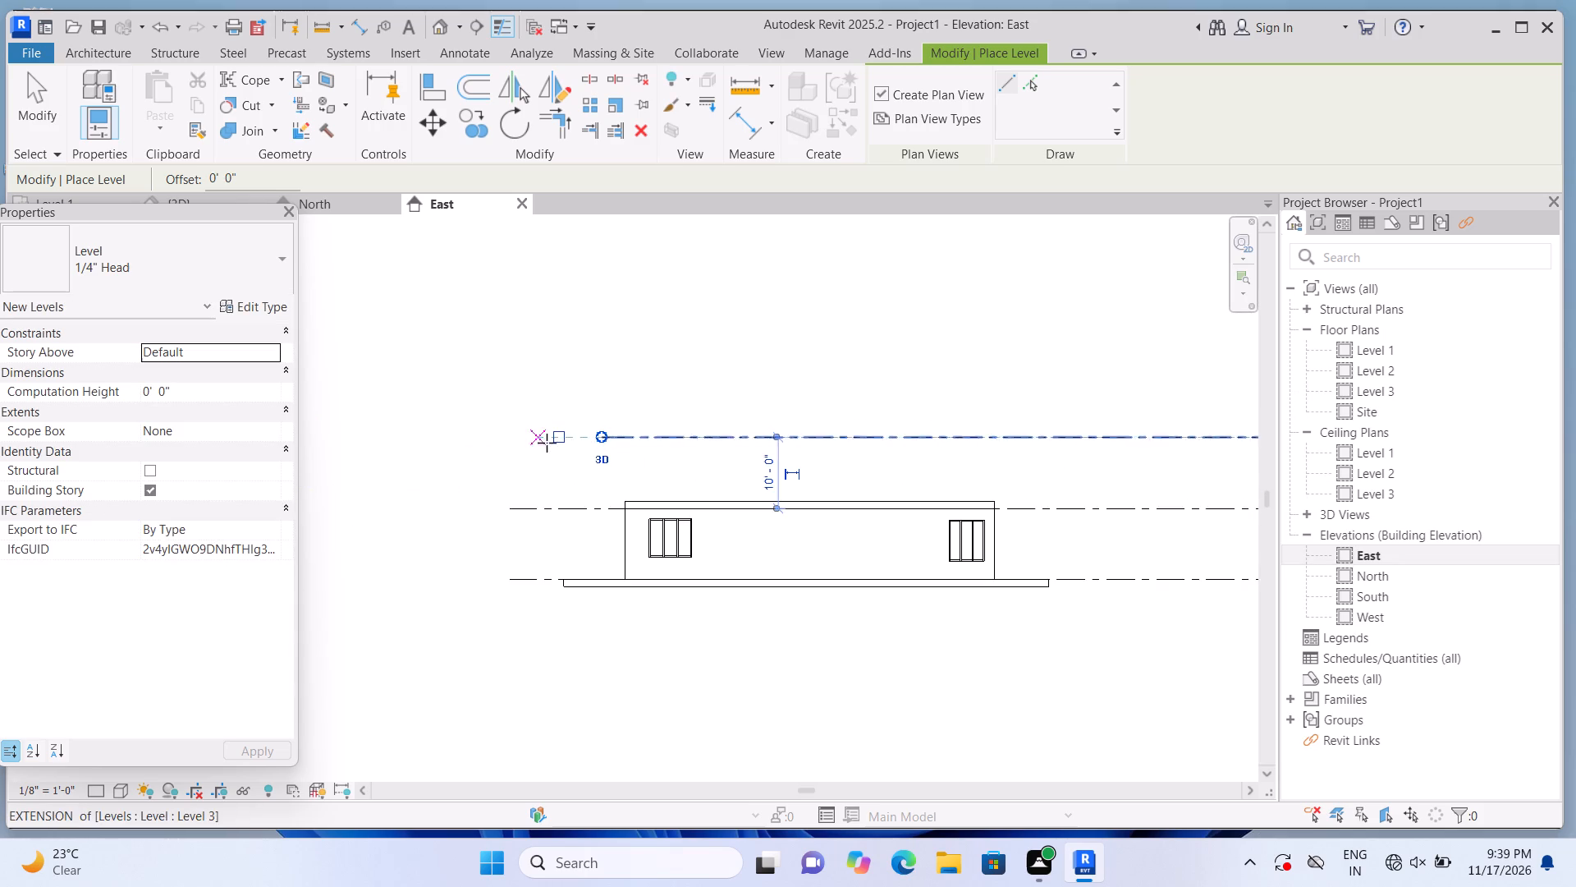
{"action": "scroll", "coordinate": [603, 457], "scroll_direction": "up", "scroll_amount": 1}
{"action": "left_click_drag", "start_coordinate": [602, 436], "coordinate": [543, 442]}
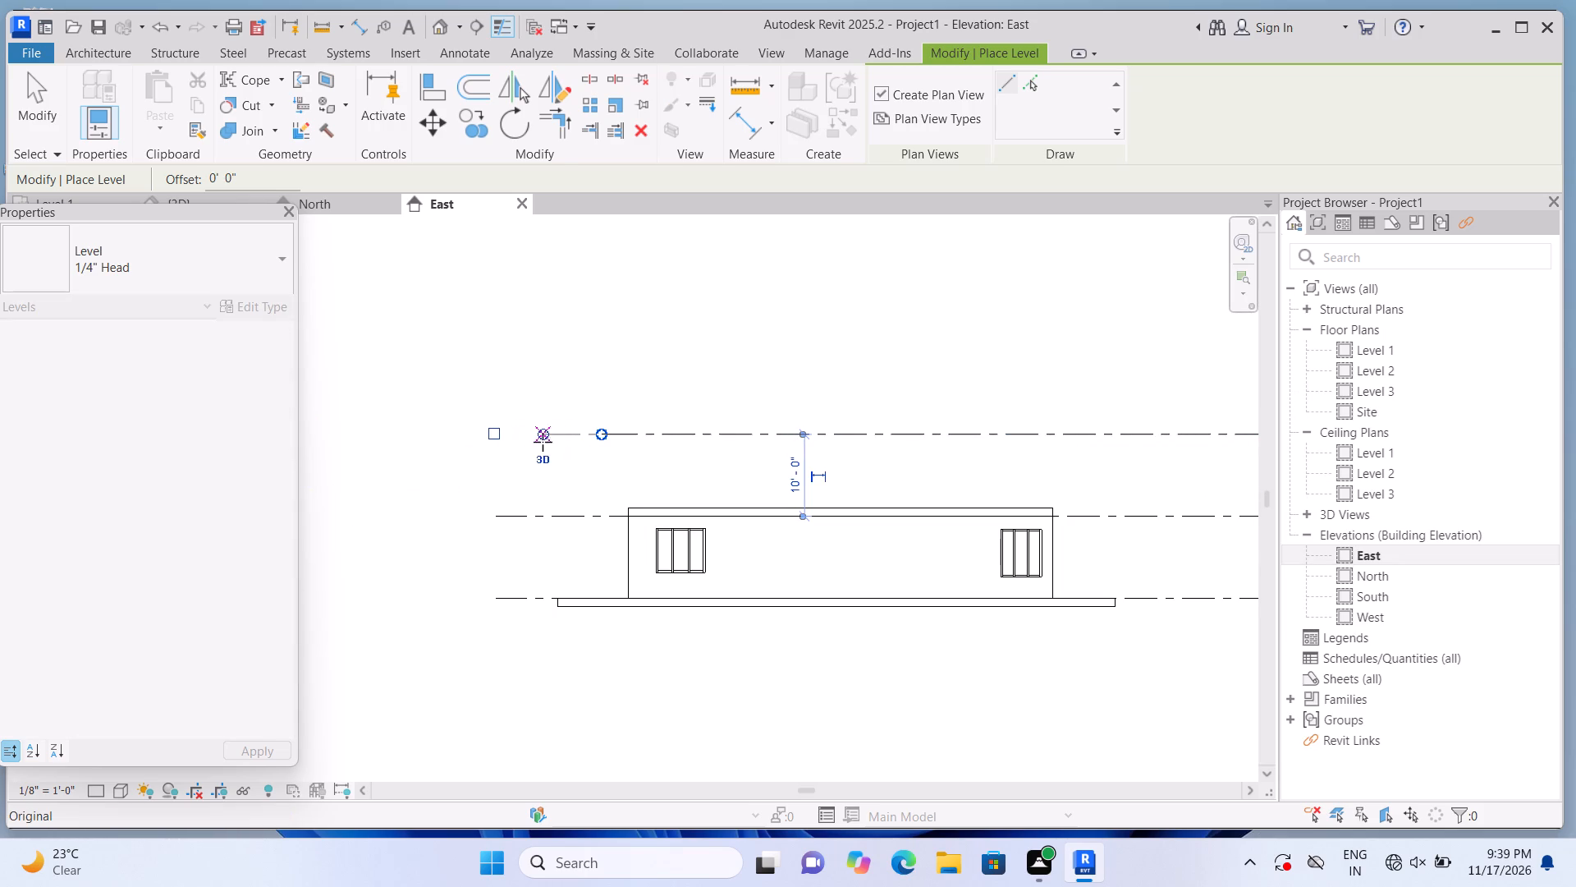
{"action": "left_click_drag", "start_coordinate": [543, 442], "coordinate": [501, 450]}
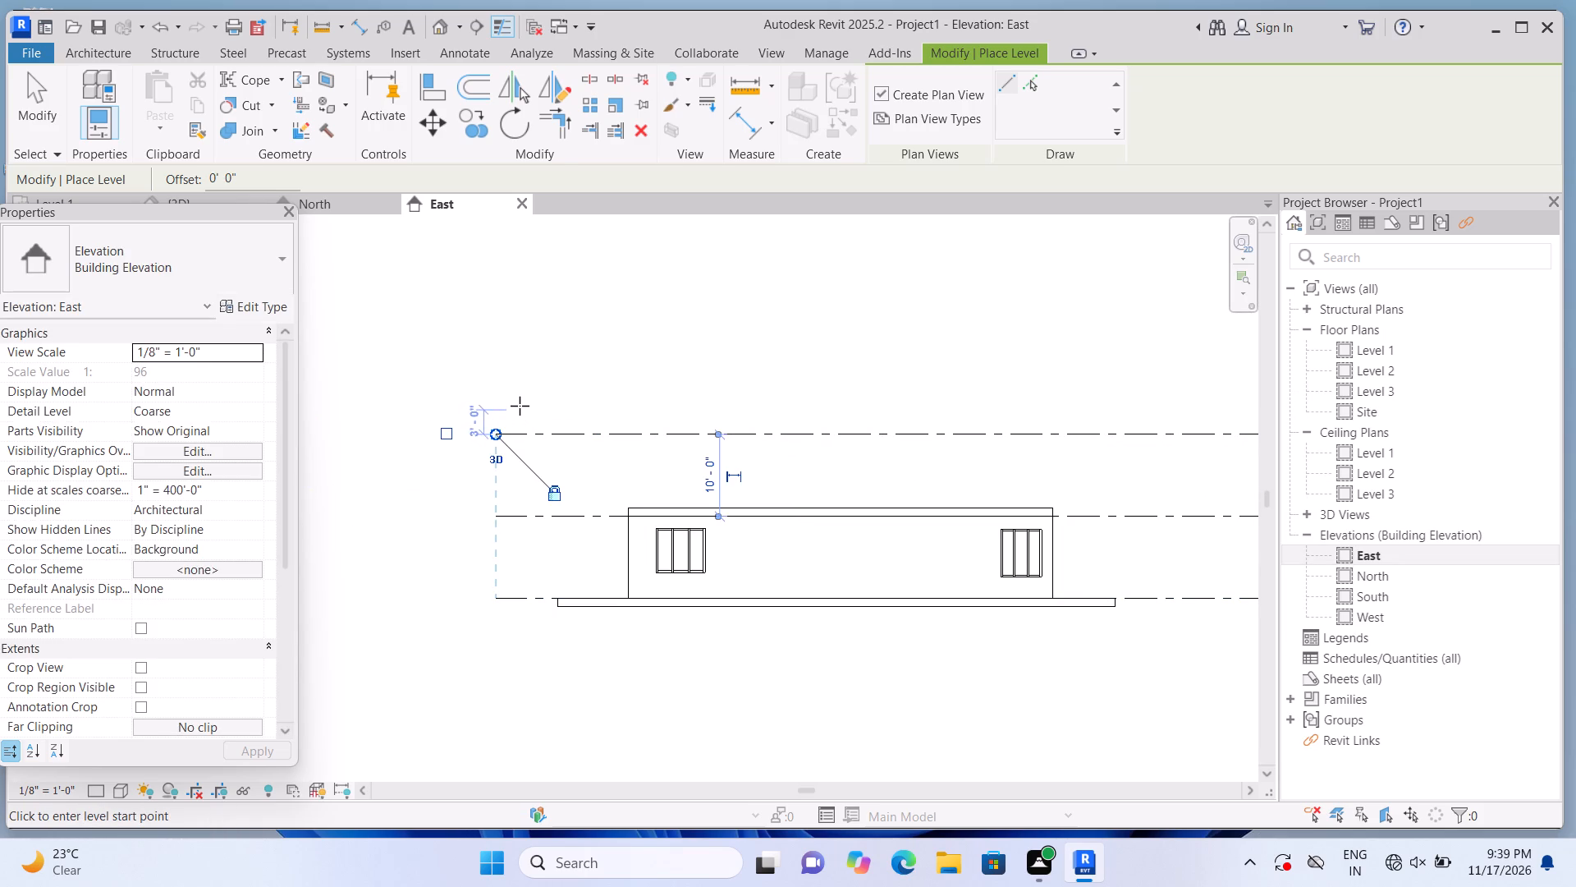
{"action": "key", "text": "Escape"}
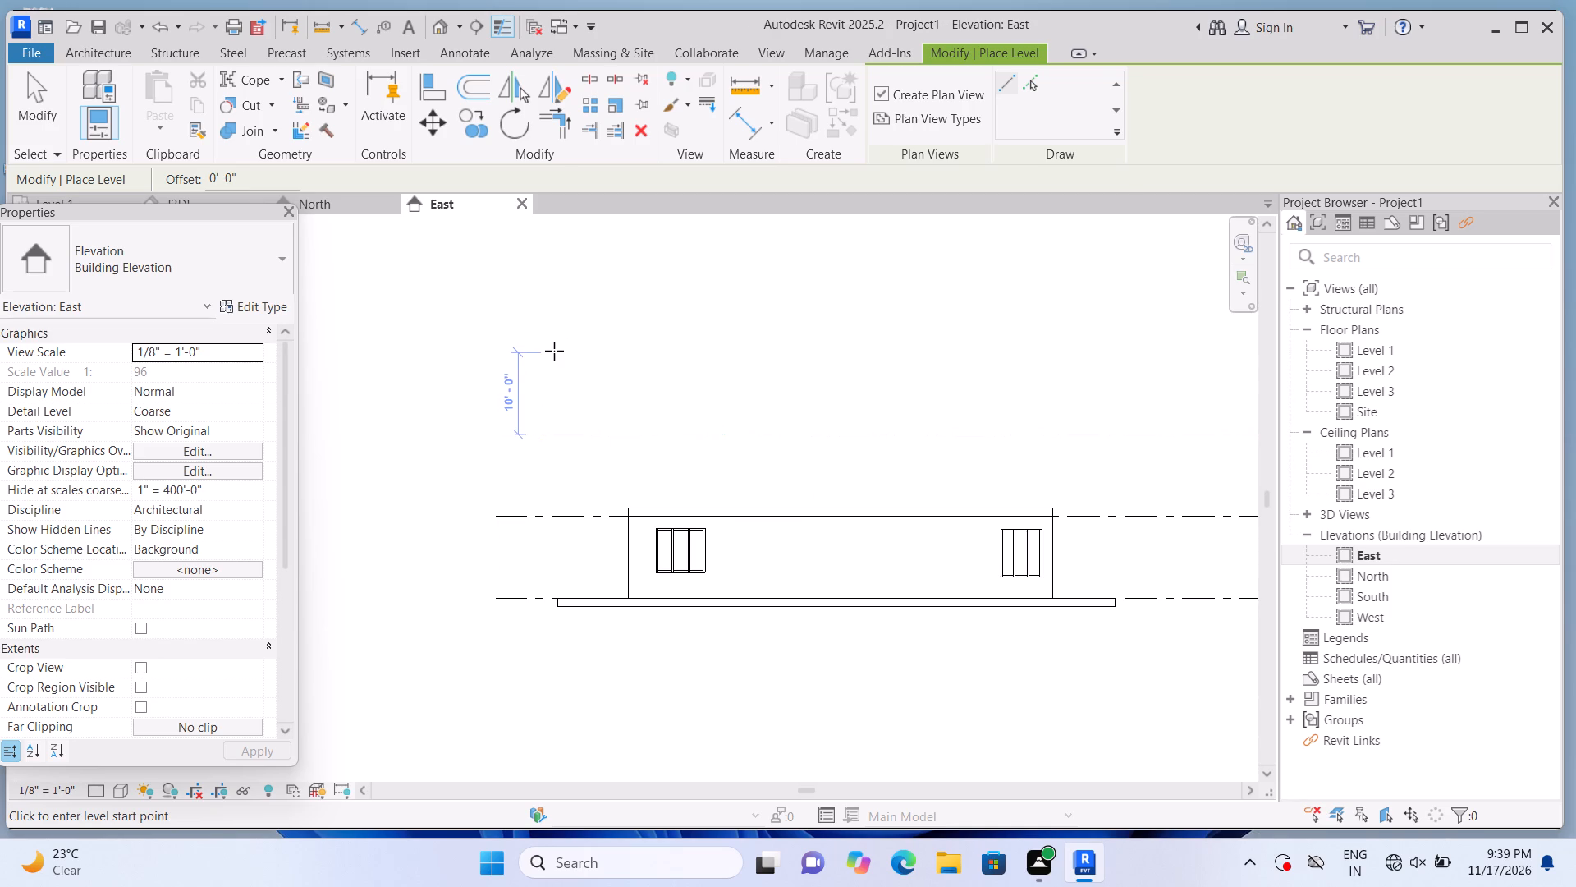
Draw another level 10'-0" above the 20'-0" level, ending in line with the existing level heads.
{"action": "left_click", "coordinate": [554, 351]}
{"action": "scroll", "coordinate": [744, 370], "scroll_direction": "down", "scroll_amount": 7}
{"action": "scroll", "coordinate": [1085, 386], "scroll_direction": "up", "scroll_amount": 1}
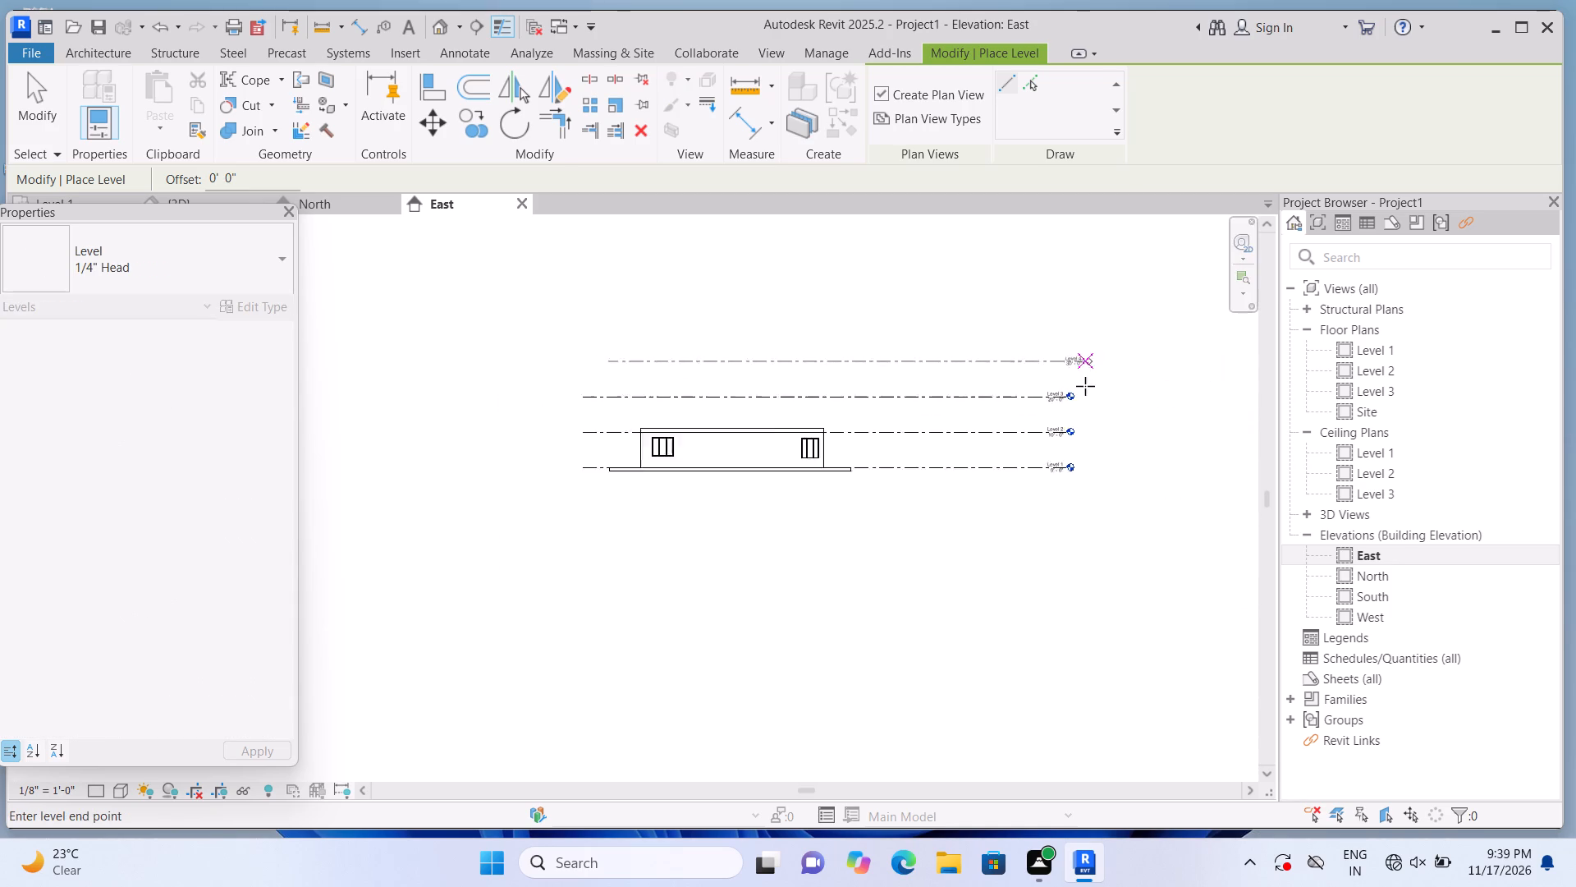
{"action": "scroll", "coordinate": [1085, 386], "scroll_direction": "up", "scroll_amount": 8}
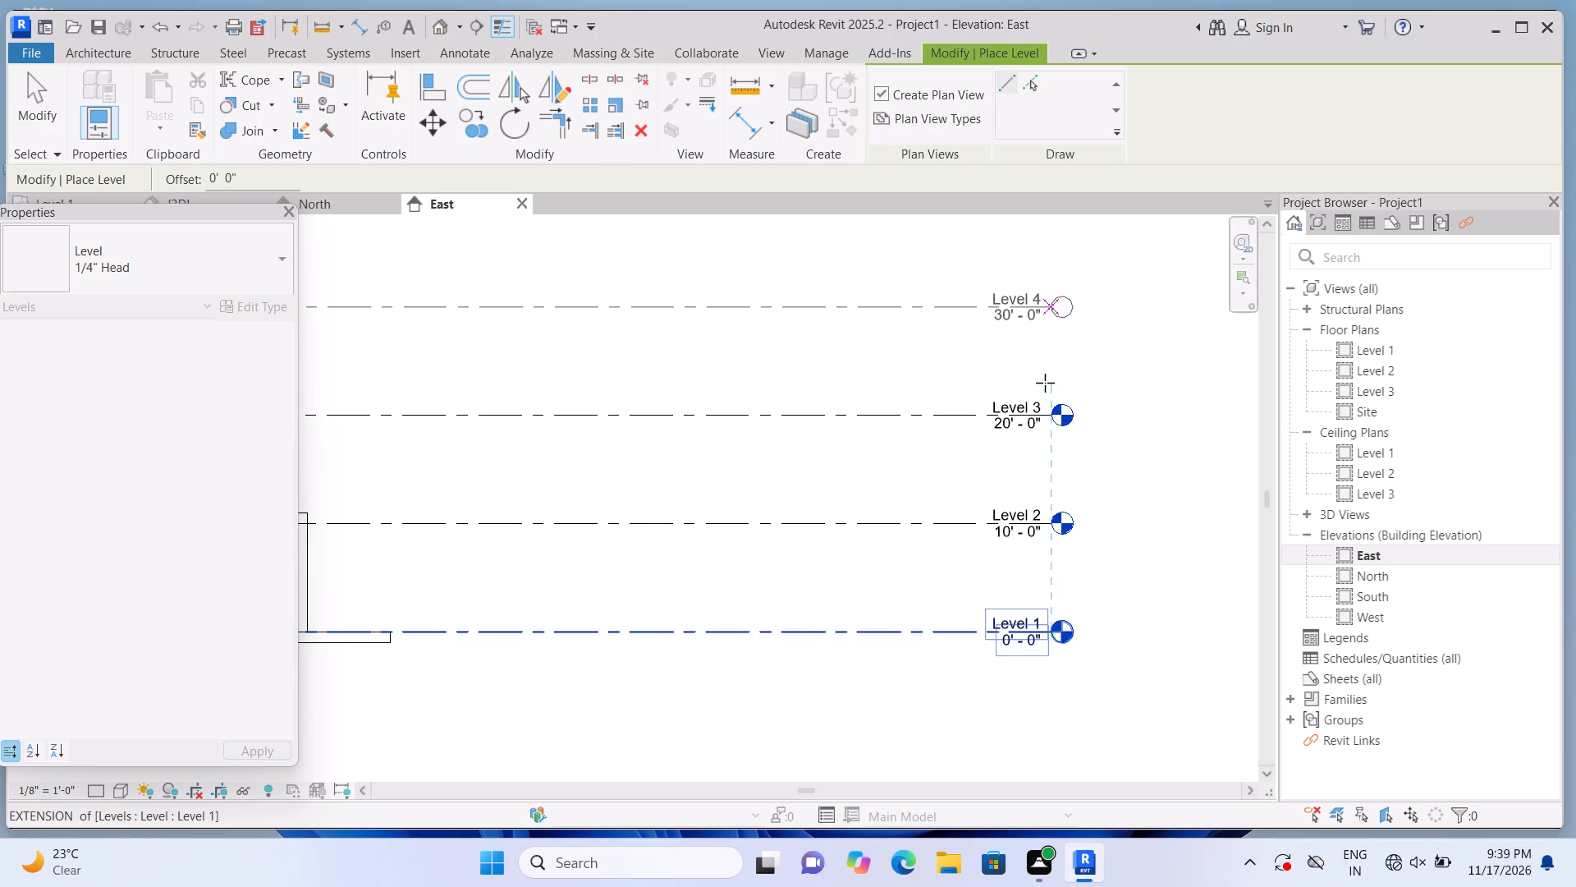
{"action": "left_click", "coordinate": [1045, 382]}
Extend the tail end of the 30'-0" level line until it aligns with the tail ends of the levels below.
{"action": "scroll", "coordinate": [1051, 387], "scroll_direction": "down", "scroll_amount": 8}
{"action": "scroll", "coordinate": [670, 387], "scroll_direction": "up", "scroll_amount": 4}
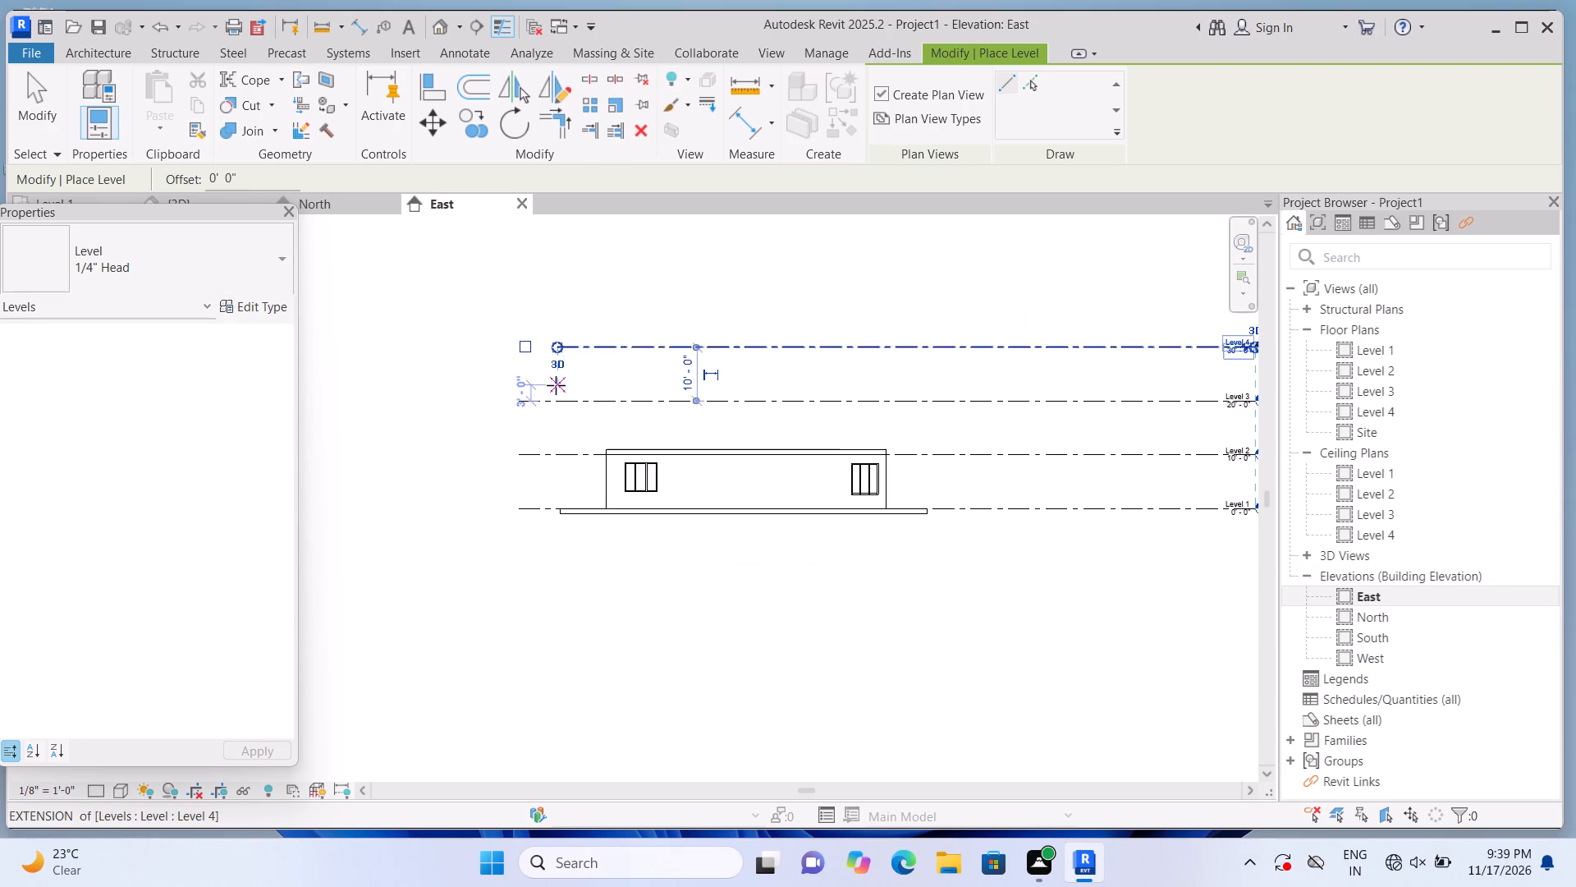
{"action": "scroll", "coordinate": [556, 385], "scroll_direction": "up", "scroll_amount": 7}
{"action": "left_click_drag", "start_coordinate": [561, 273], "coordinate": [444, 298]}
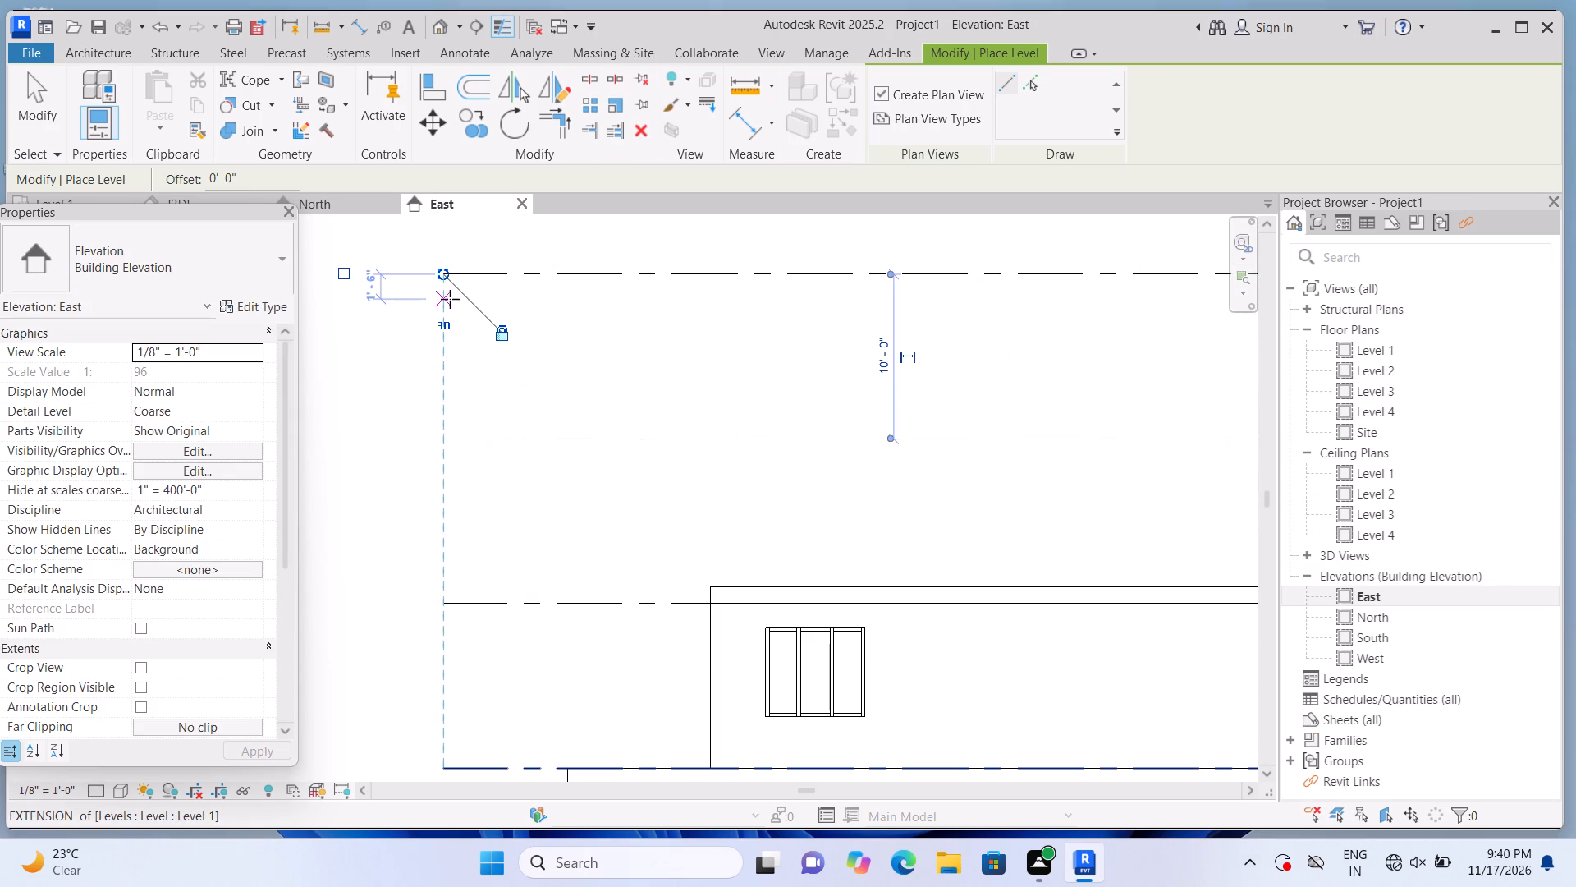
{"action": "key", "text": "Escape"}
Draw a further level 10'-0" above the 30'-0" level, ending in line with the existing level heads.
{"action": "scroll", "coordinate": [428, 366], "scroll_direction": "down", "scroll_amount": 4}
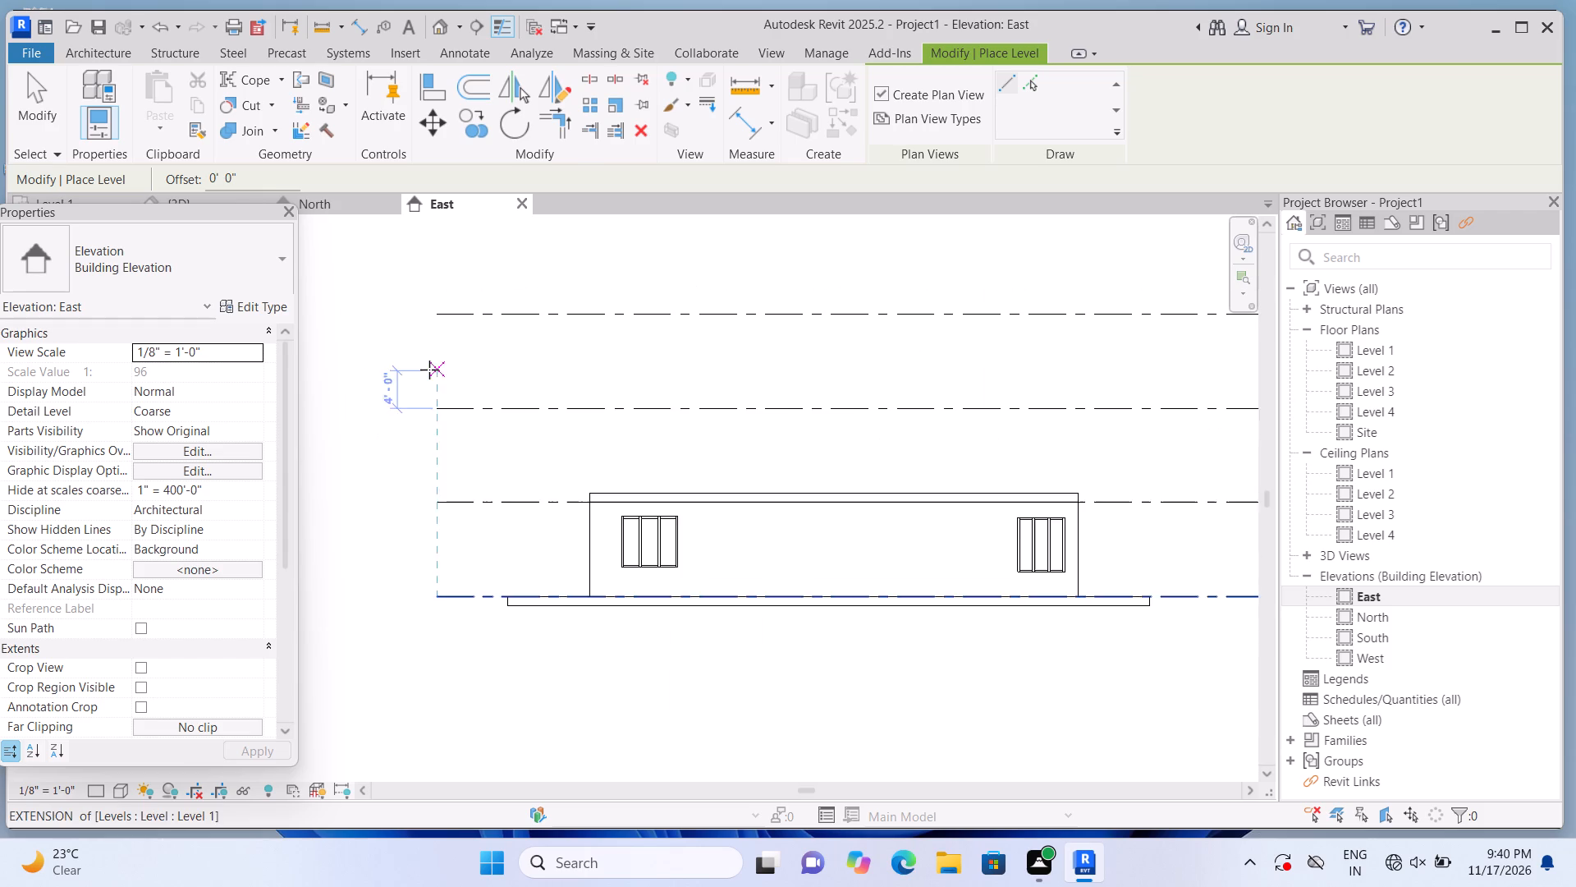
{"action": "scroll", "coordinate": [429, 370], "scroll_direction": "down", "scroll_amount": 4}
{"action": "scroll", "coordinate": [488, 340], "scroll_direction": "down", "scroll_amount": 2}
{"action": "scroll", "coordinate": [497, 306], "scroll_direction": "up", "scroll_amount": 6}
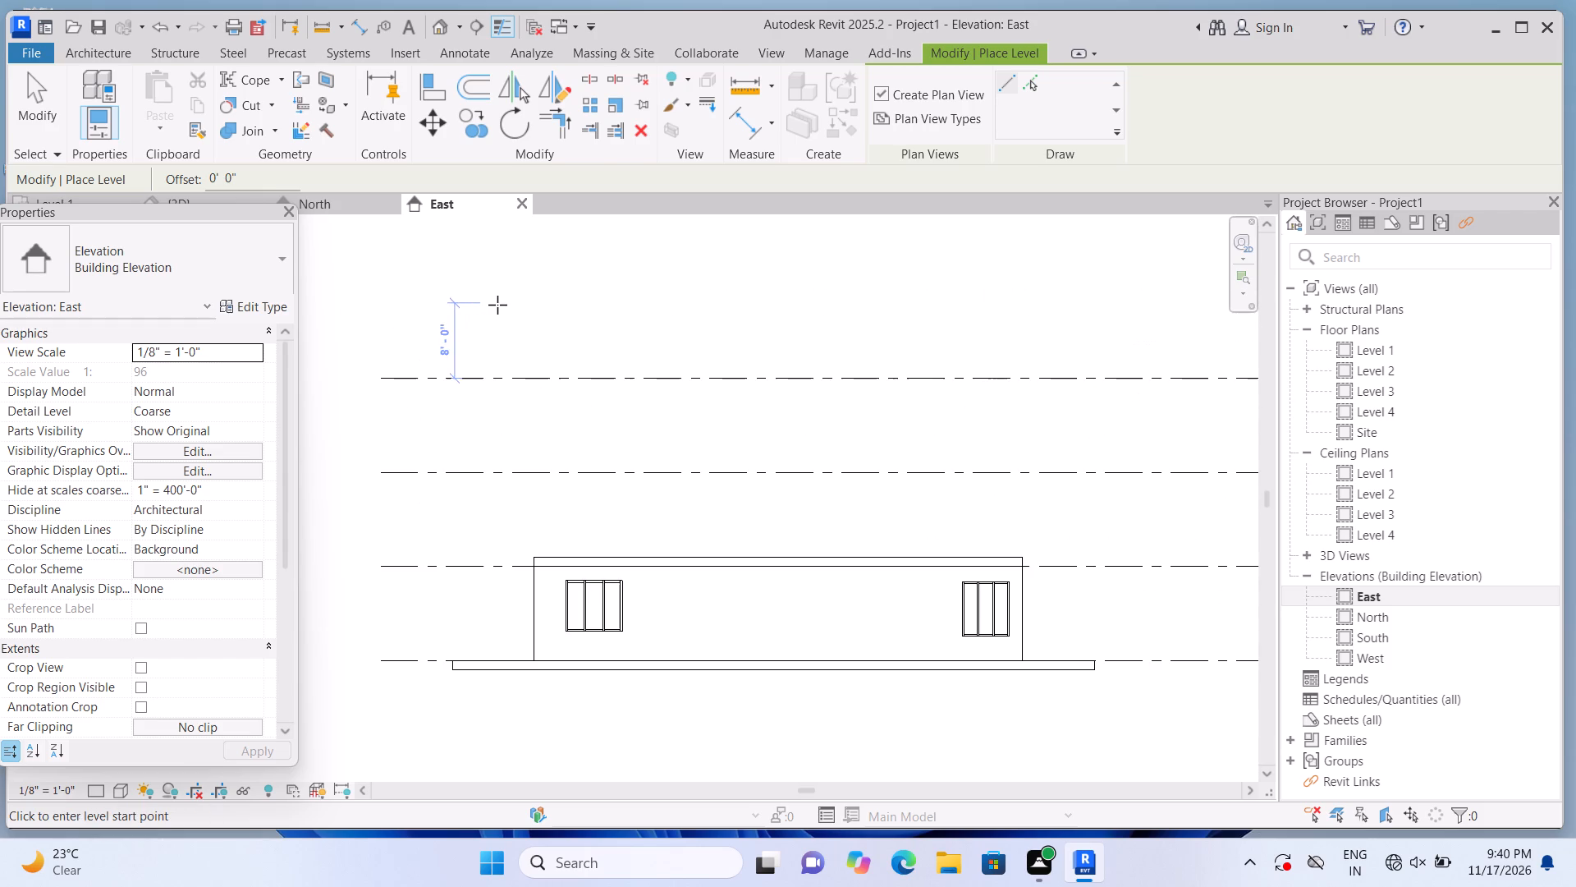
{"action": "scroll", "coordinate": [494, 283], "scroll_direction": "up", "scroll_amount": 4}
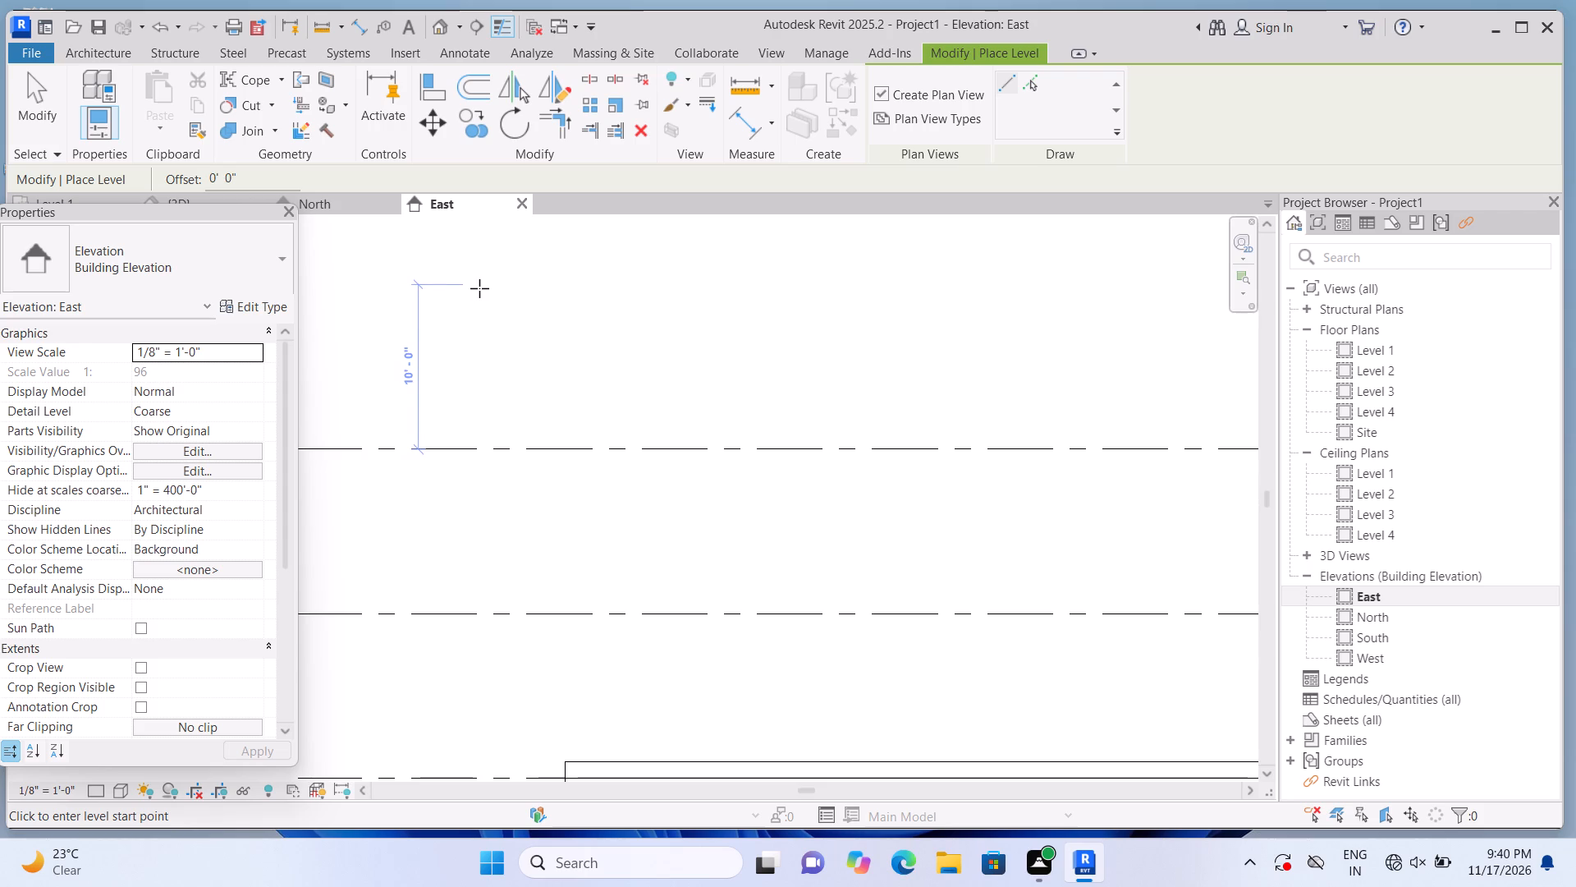
{"action": "left_click", "coordinate": [479, 288]}
{"action": "scroll", "coordinate": [547, 326], "scroll_direction": "down", "scroll_amount": 8}
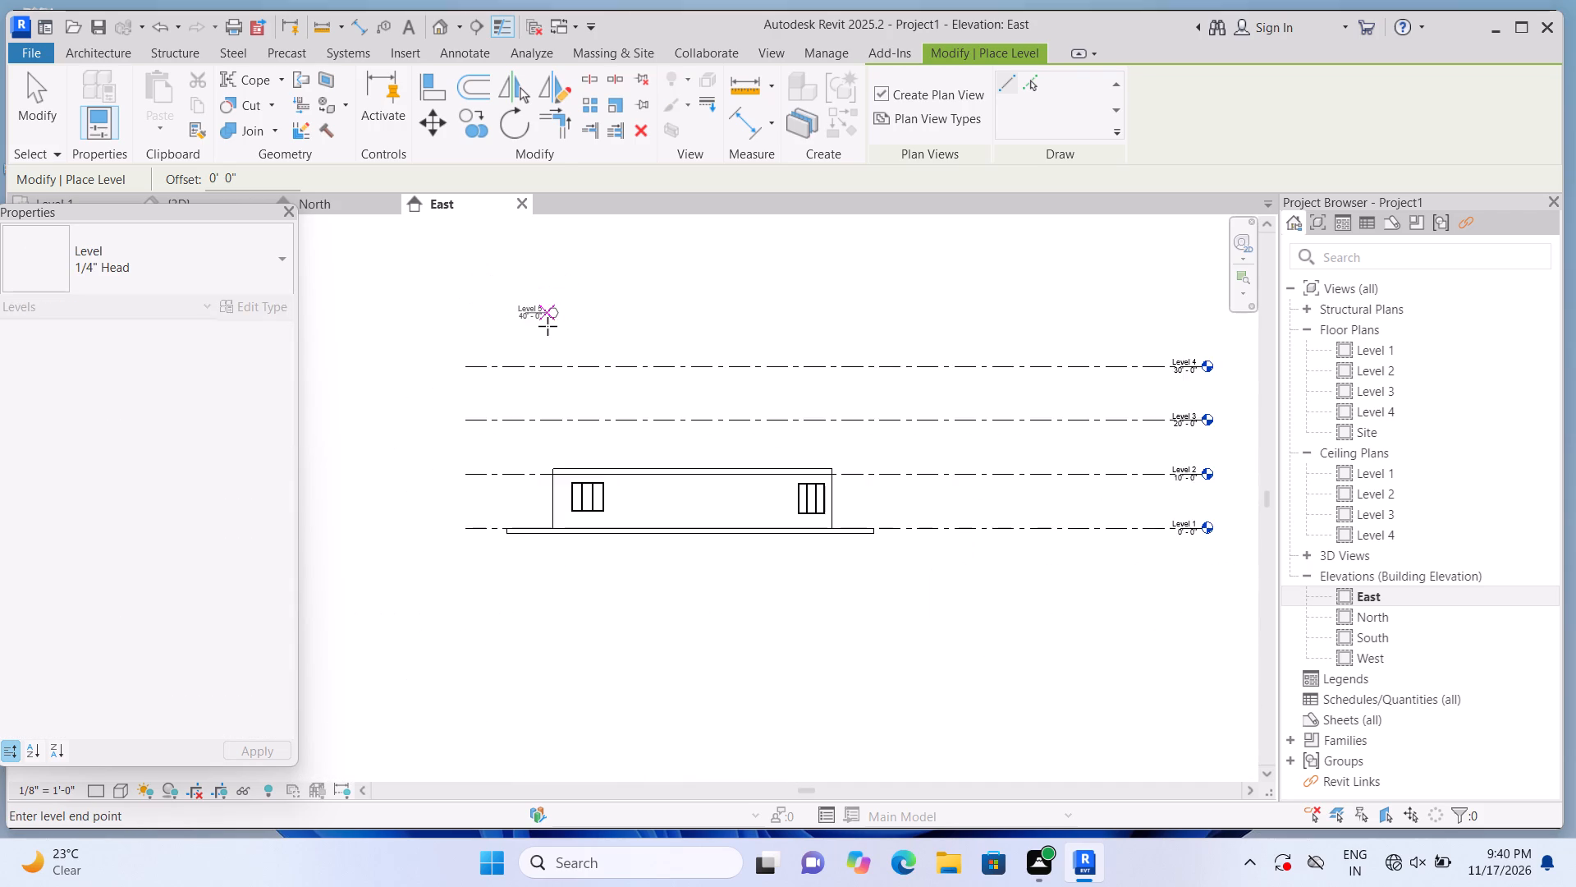
{"action": "scroll", "coordinate": [547, 326], "scroll_direction": "down", "scroll_amount": 2}
{"action": "scroll", "coordinate": [1015, 351], "scroll_direction": "up", "scroll_amount": 6}
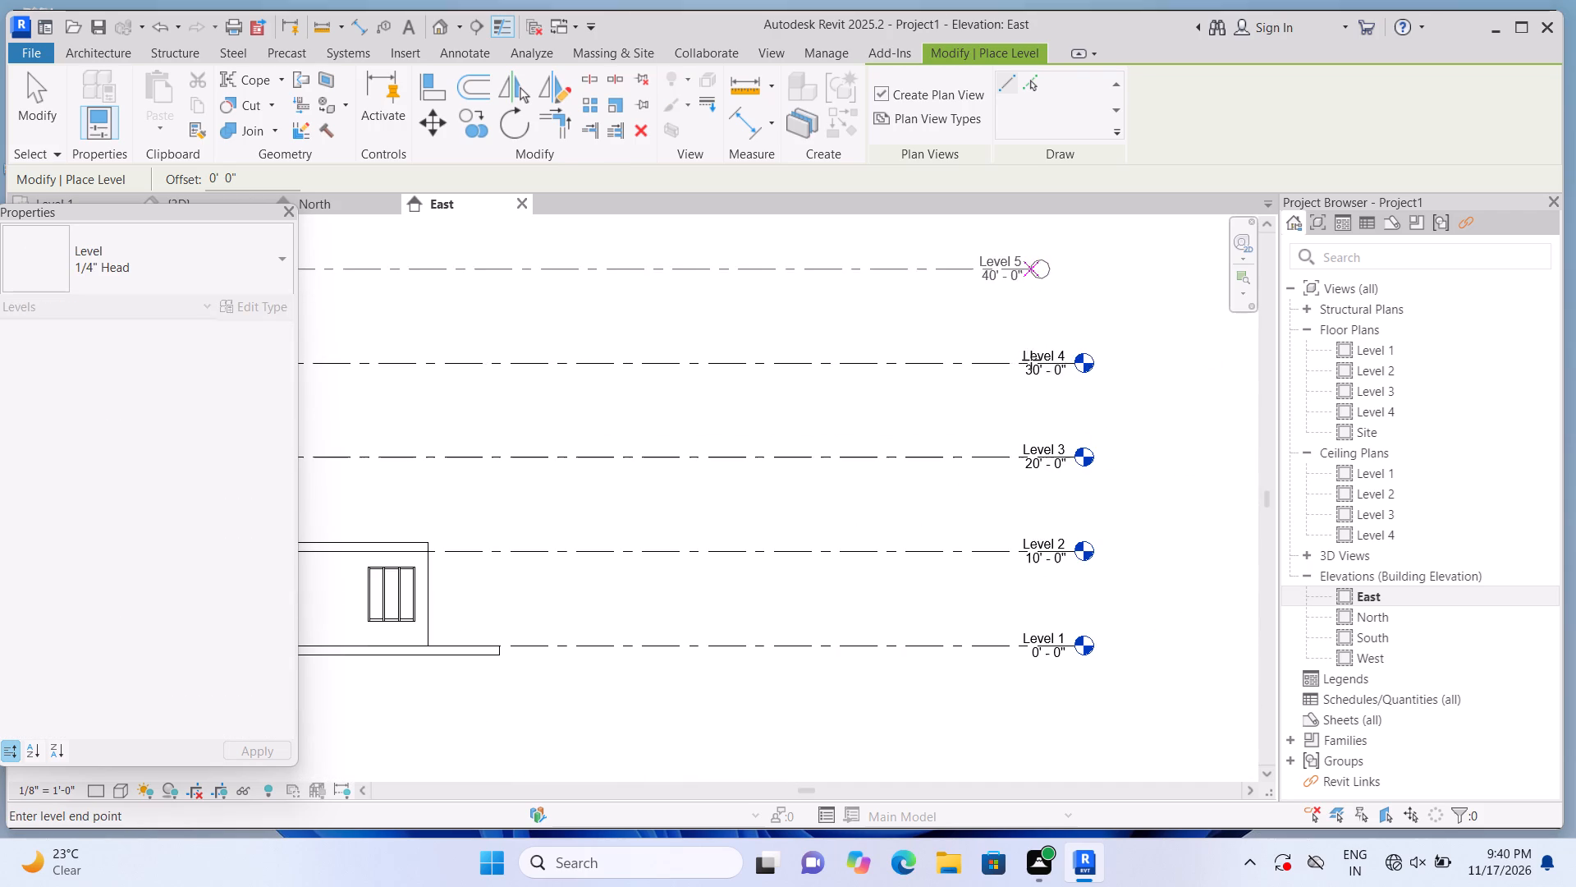
{"action": "left_click", "coordinate": [1079, 374]}
{"action": "scroll", "coordinate": [1093, 403], "scroll_direction": "down", "scroll_amount": 3}
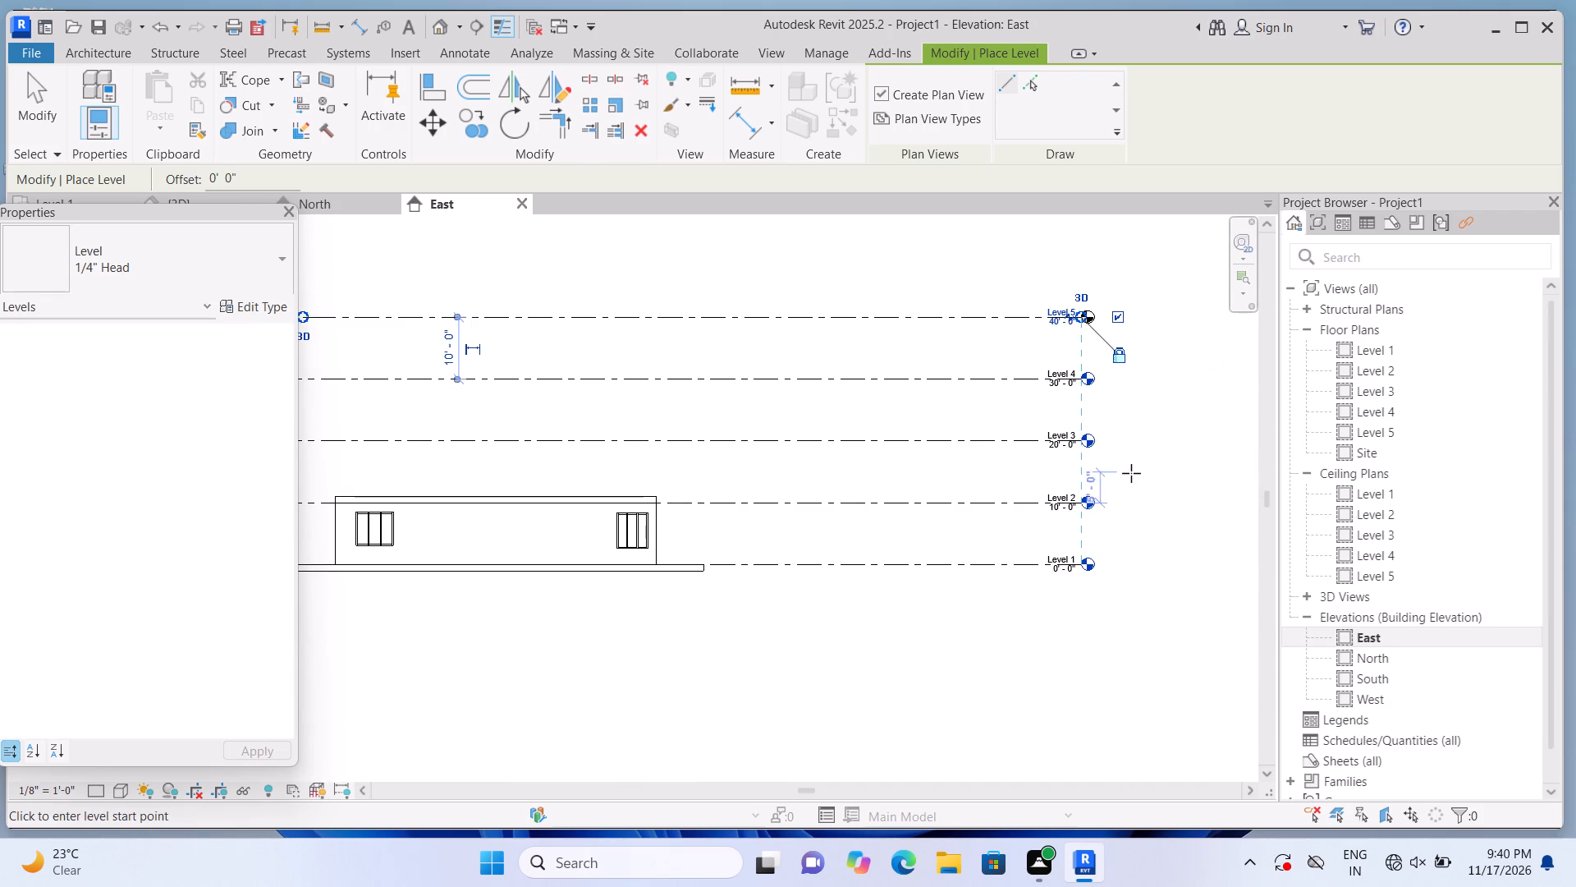
{"action": "key", "text": "Escape"}
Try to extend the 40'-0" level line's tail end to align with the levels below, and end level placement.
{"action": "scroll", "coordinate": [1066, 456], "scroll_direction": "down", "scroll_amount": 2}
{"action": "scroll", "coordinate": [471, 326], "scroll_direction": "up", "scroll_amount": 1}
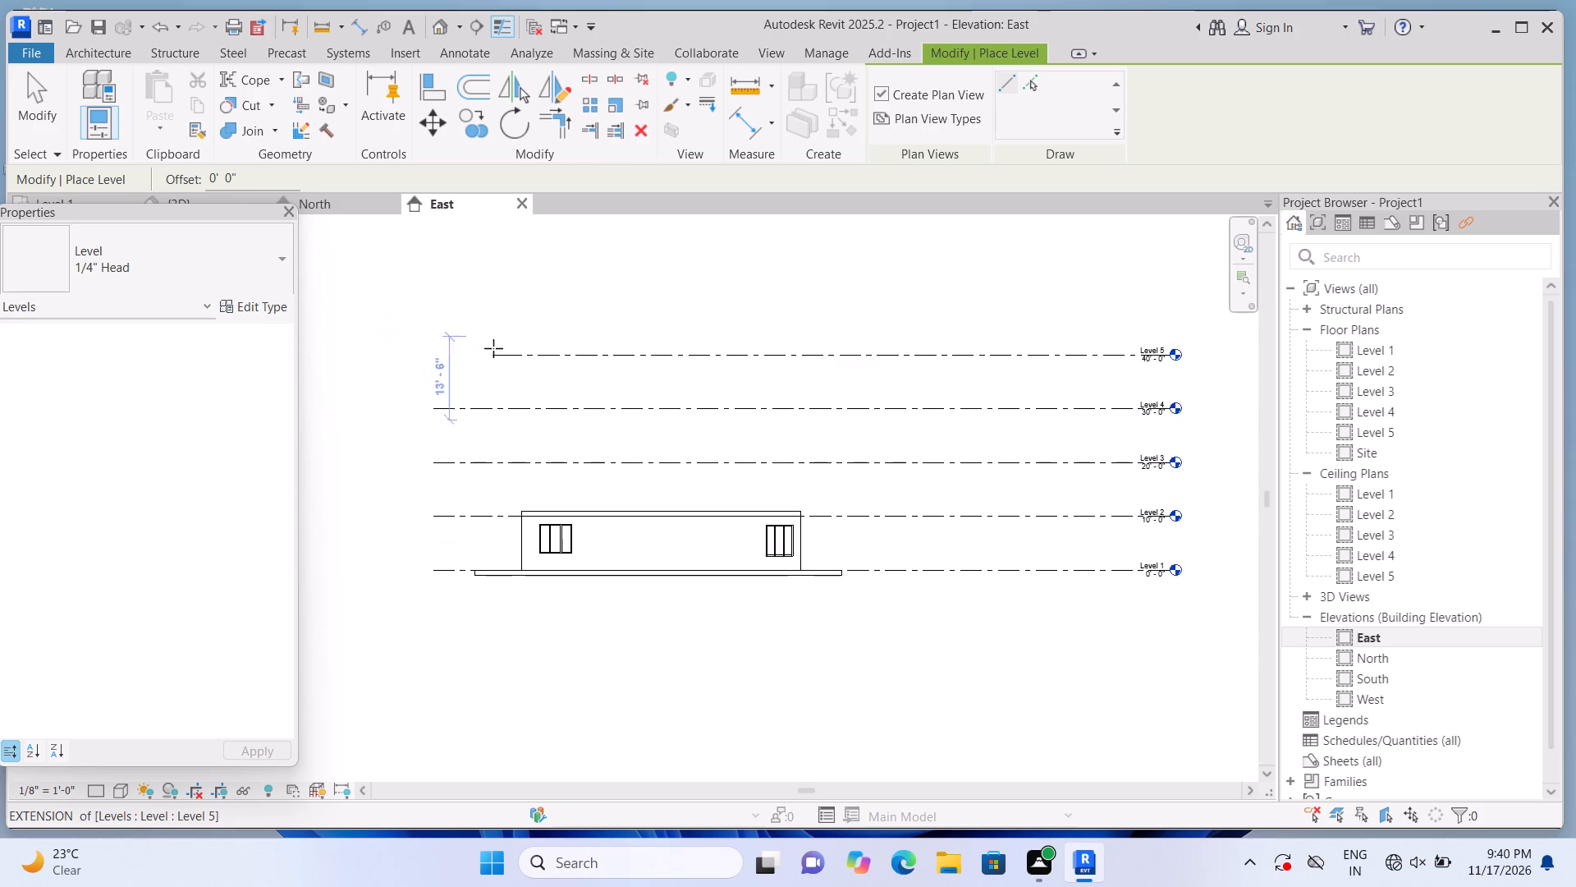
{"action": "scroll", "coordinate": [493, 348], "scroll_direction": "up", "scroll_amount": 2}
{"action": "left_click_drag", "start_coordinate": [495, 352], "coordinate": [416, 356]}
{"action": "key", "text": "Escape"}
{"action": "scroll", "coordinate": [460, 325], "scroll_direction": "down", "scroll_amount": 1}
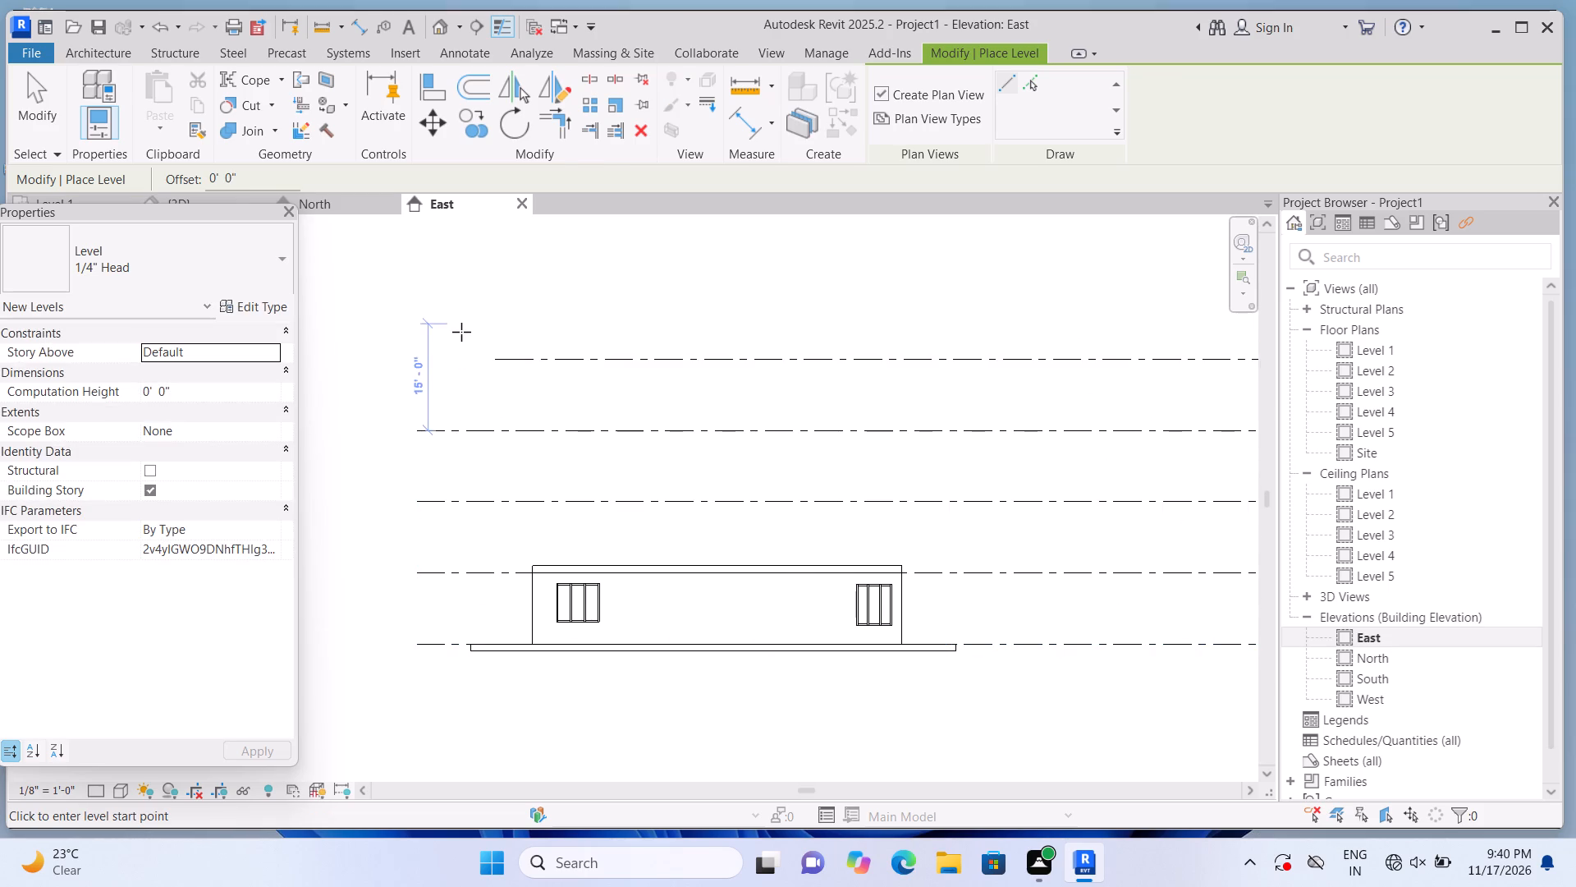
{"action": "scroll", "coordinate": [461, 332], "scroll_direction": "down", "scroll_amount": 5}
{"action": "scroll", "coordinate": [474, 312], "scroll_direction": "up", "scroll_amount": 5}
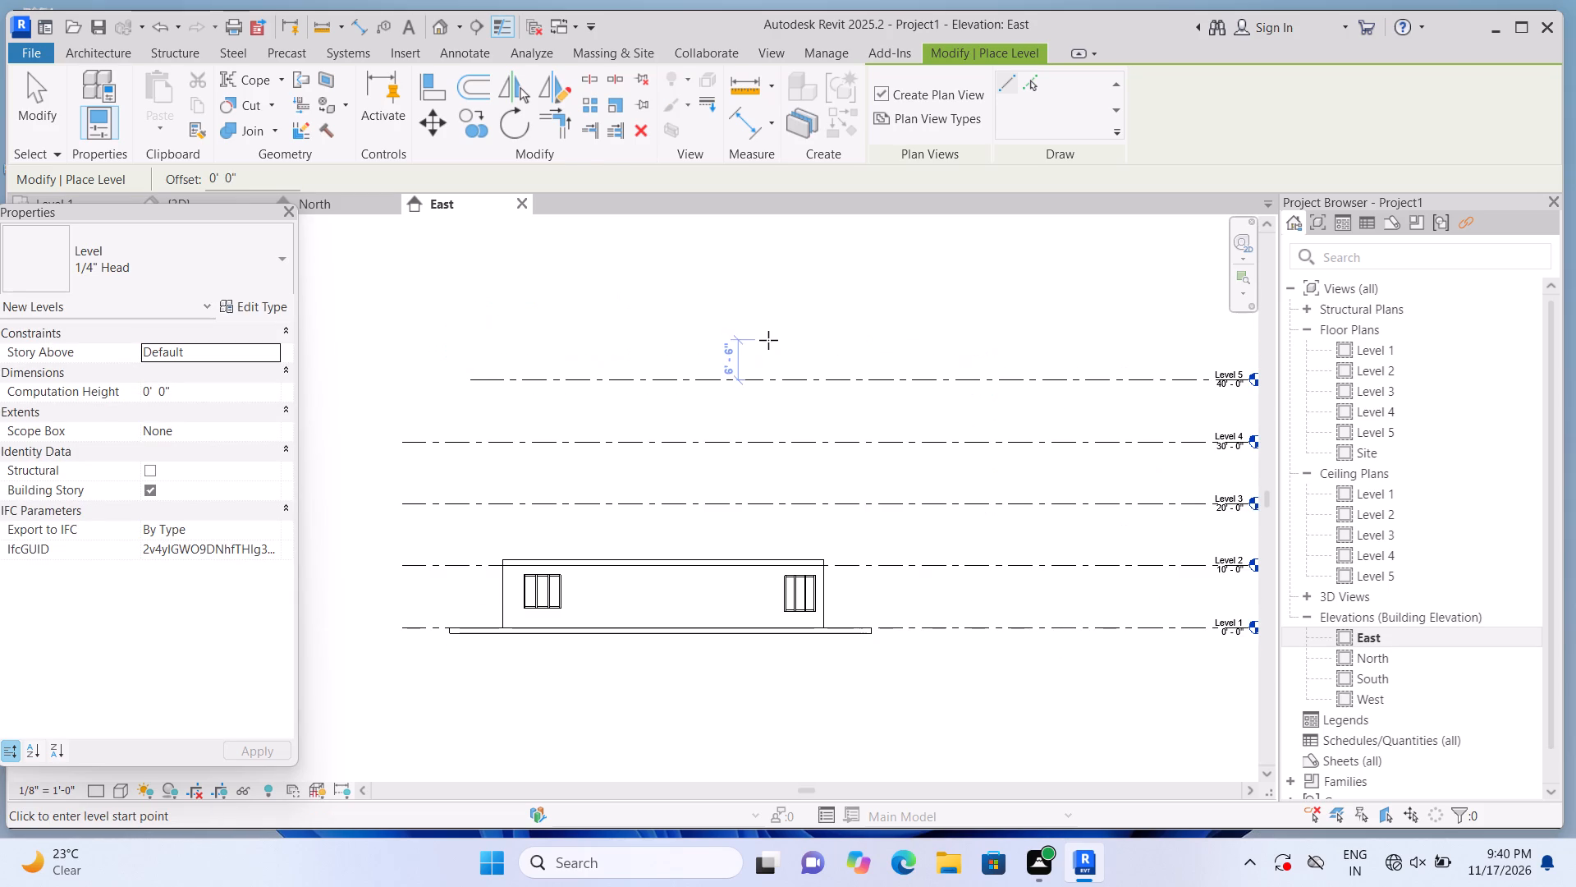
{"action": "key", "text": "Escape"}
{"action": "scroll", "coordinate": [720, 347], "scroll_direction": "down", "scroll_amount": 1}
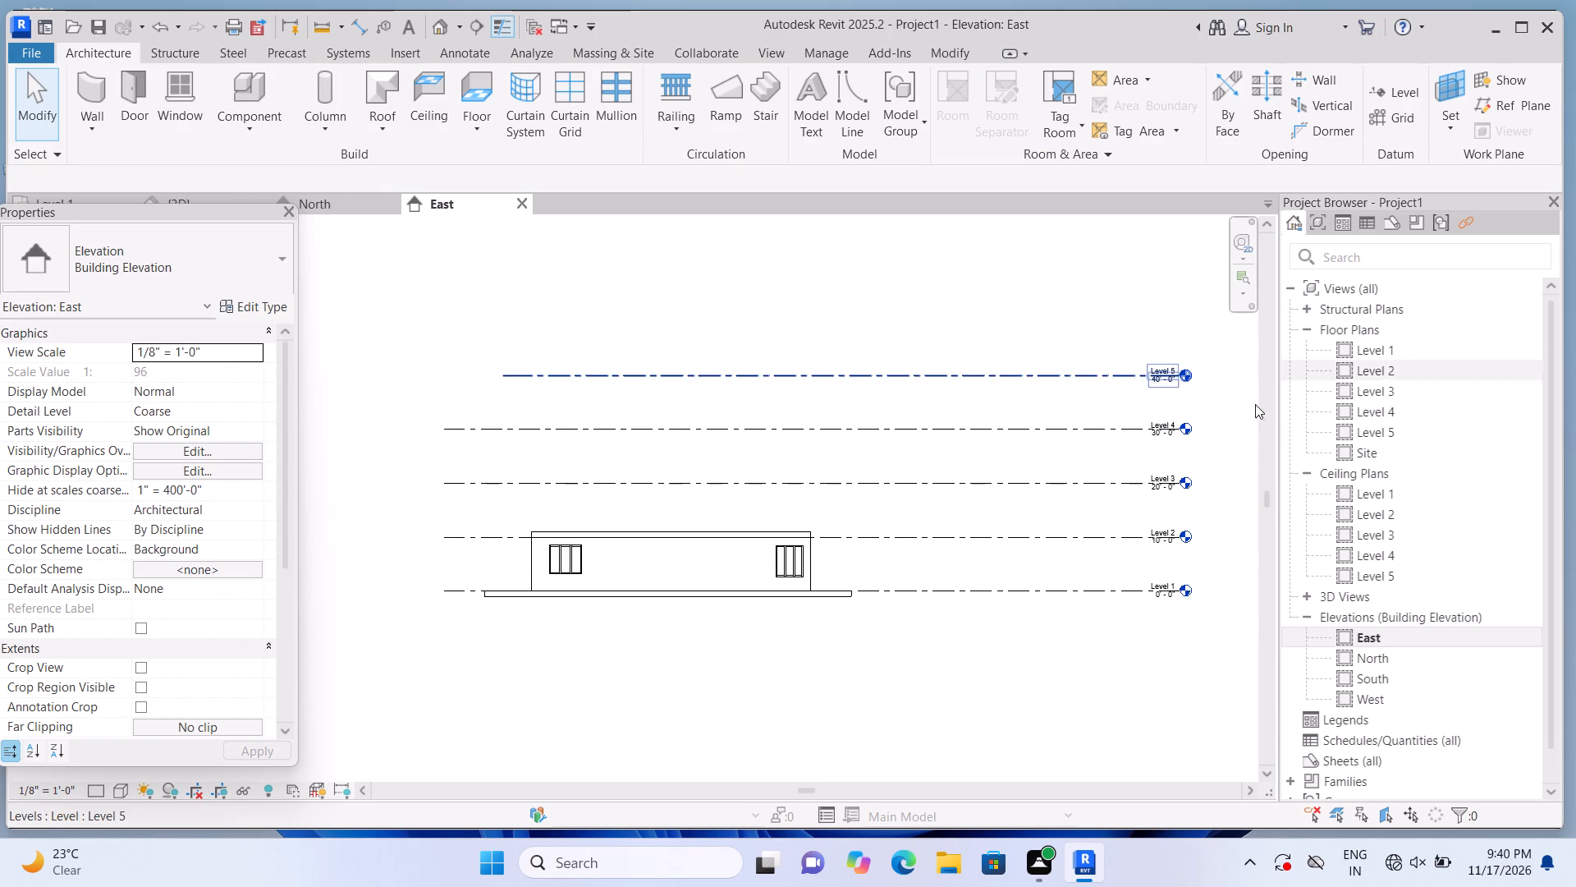
Open the Level 2 floor plan and bring the building outline into close view.
{"action": "double_click", "coordinate": [1345, 367]}
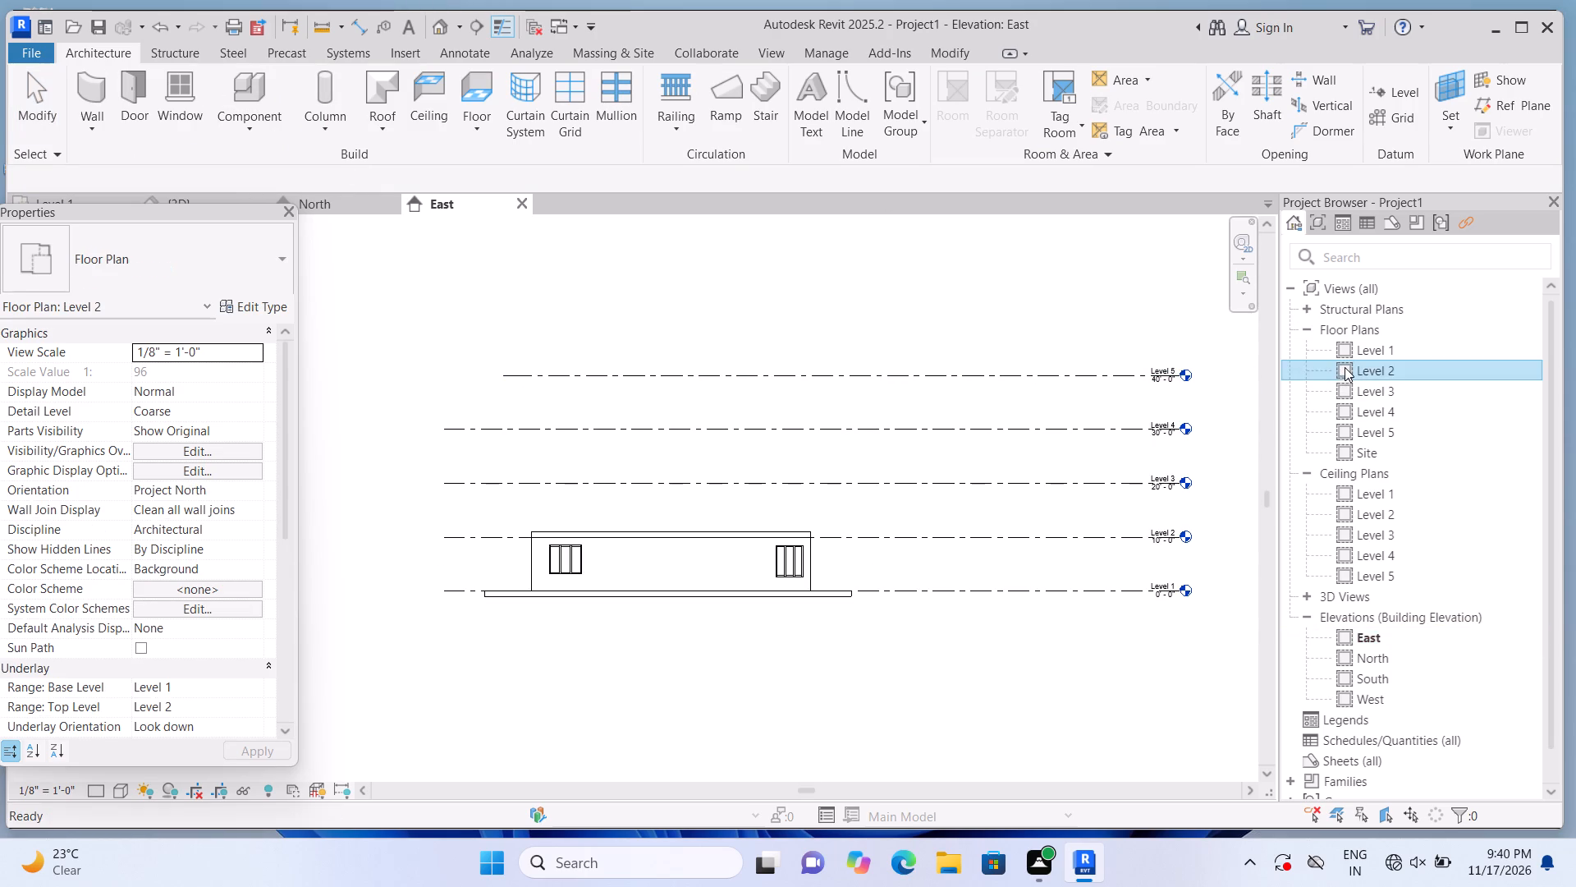
{"action": "scroll", "coordinate": [295, 668], "scroll_direction": "up", "scroll_amount": 3}
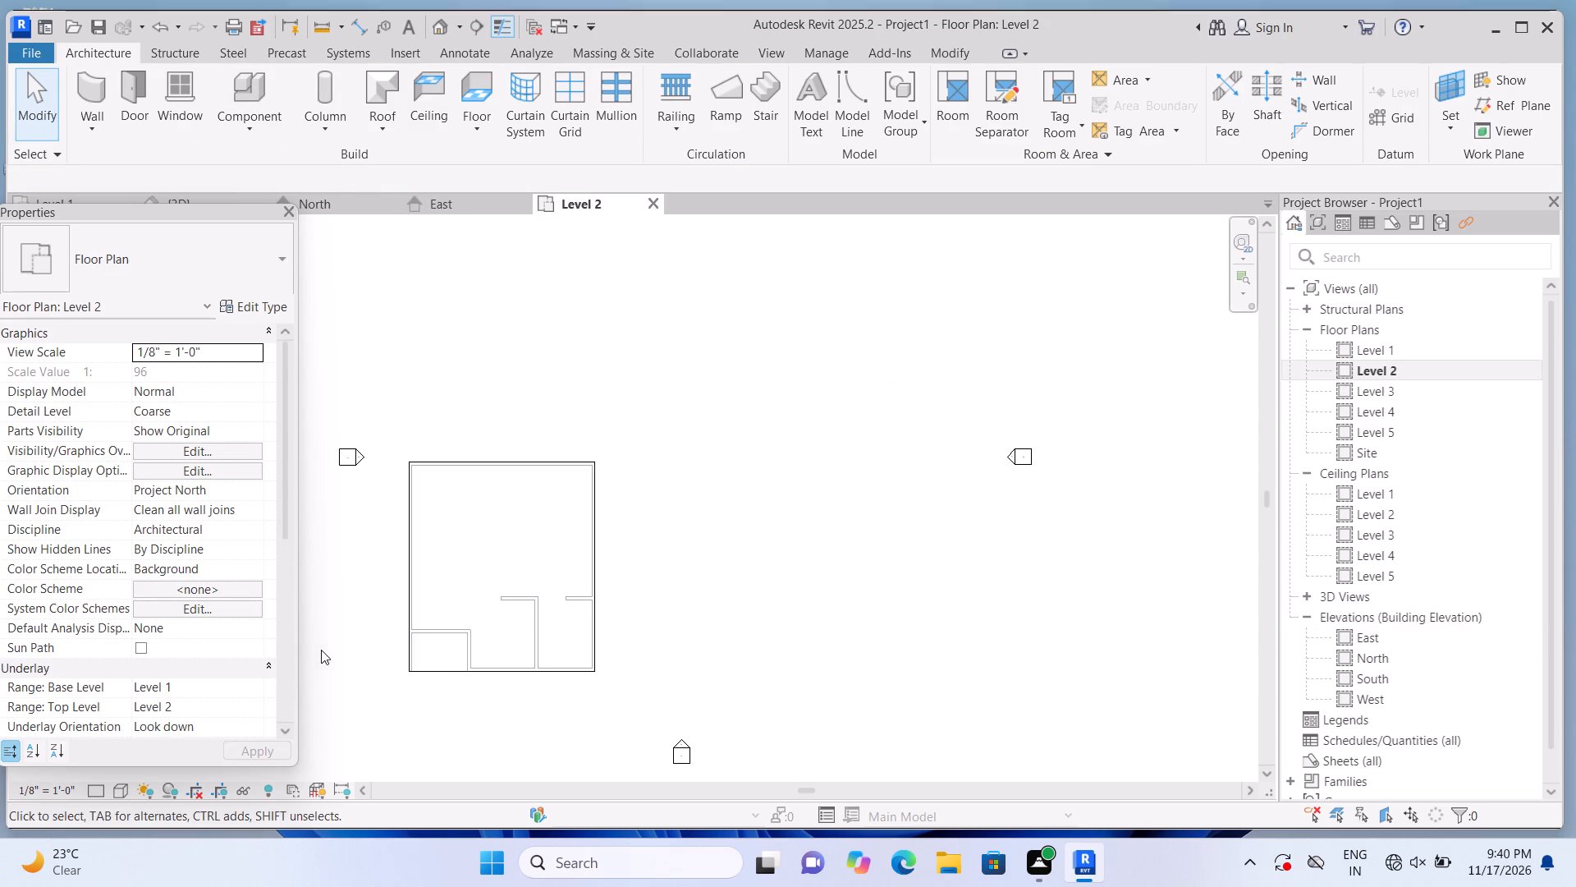
{"action": "scroll", "coordinate": [329, 648], "scroll_direction": "up", "scroll_amount": 3}
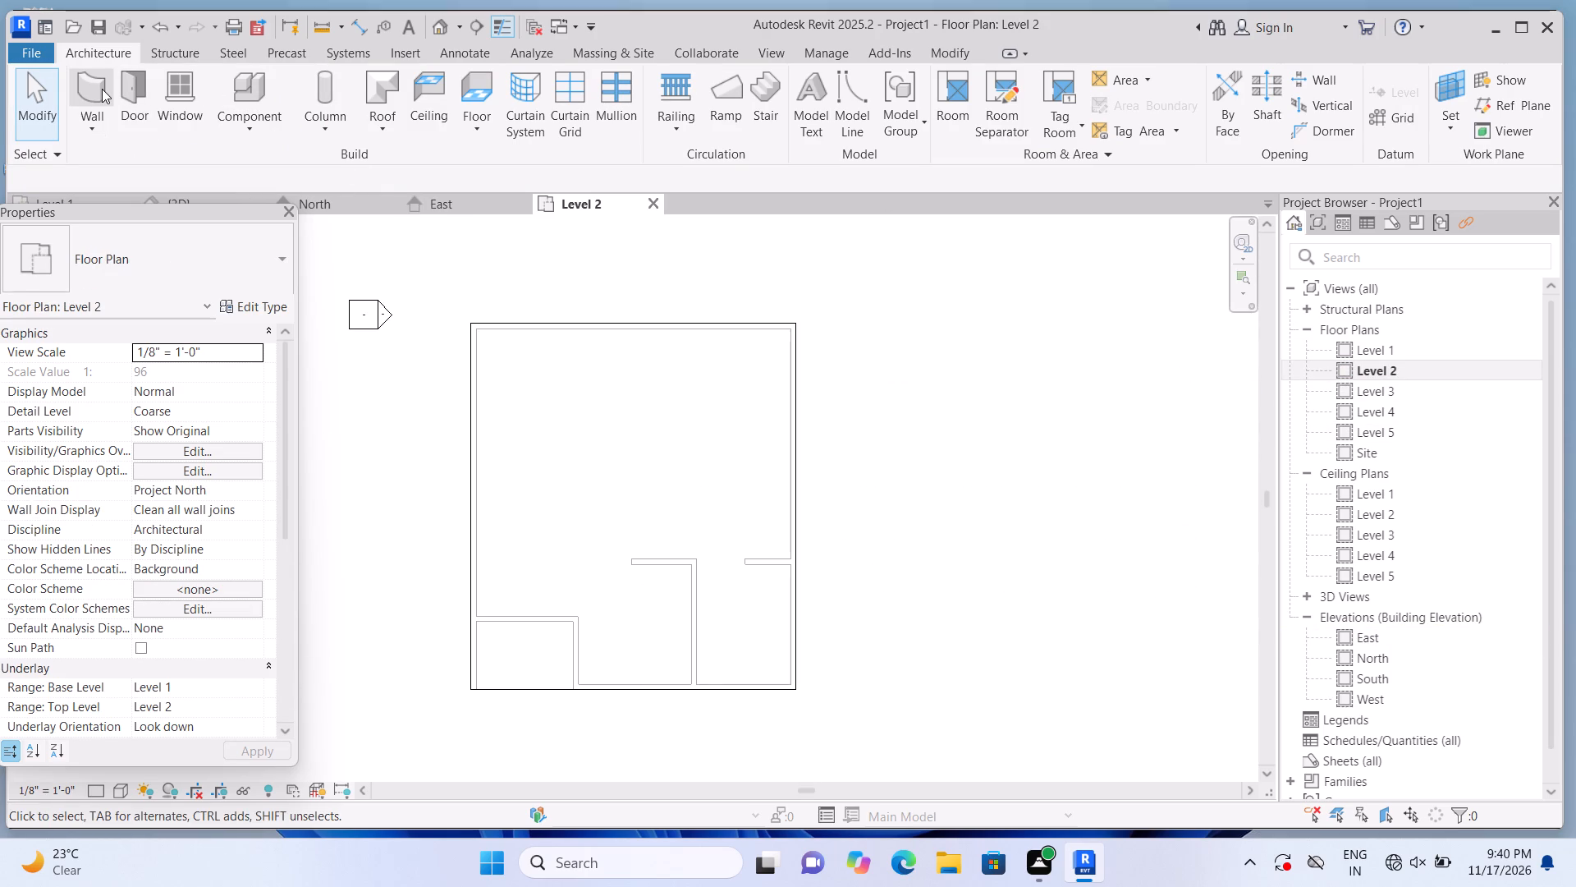
Start the Wall tool on Level 2 with the Basic Wall 9" type.
{"action": "left_click", "coordinate": [103, 88]}
{"action": "left_click", "coordinate": [271, 257]}
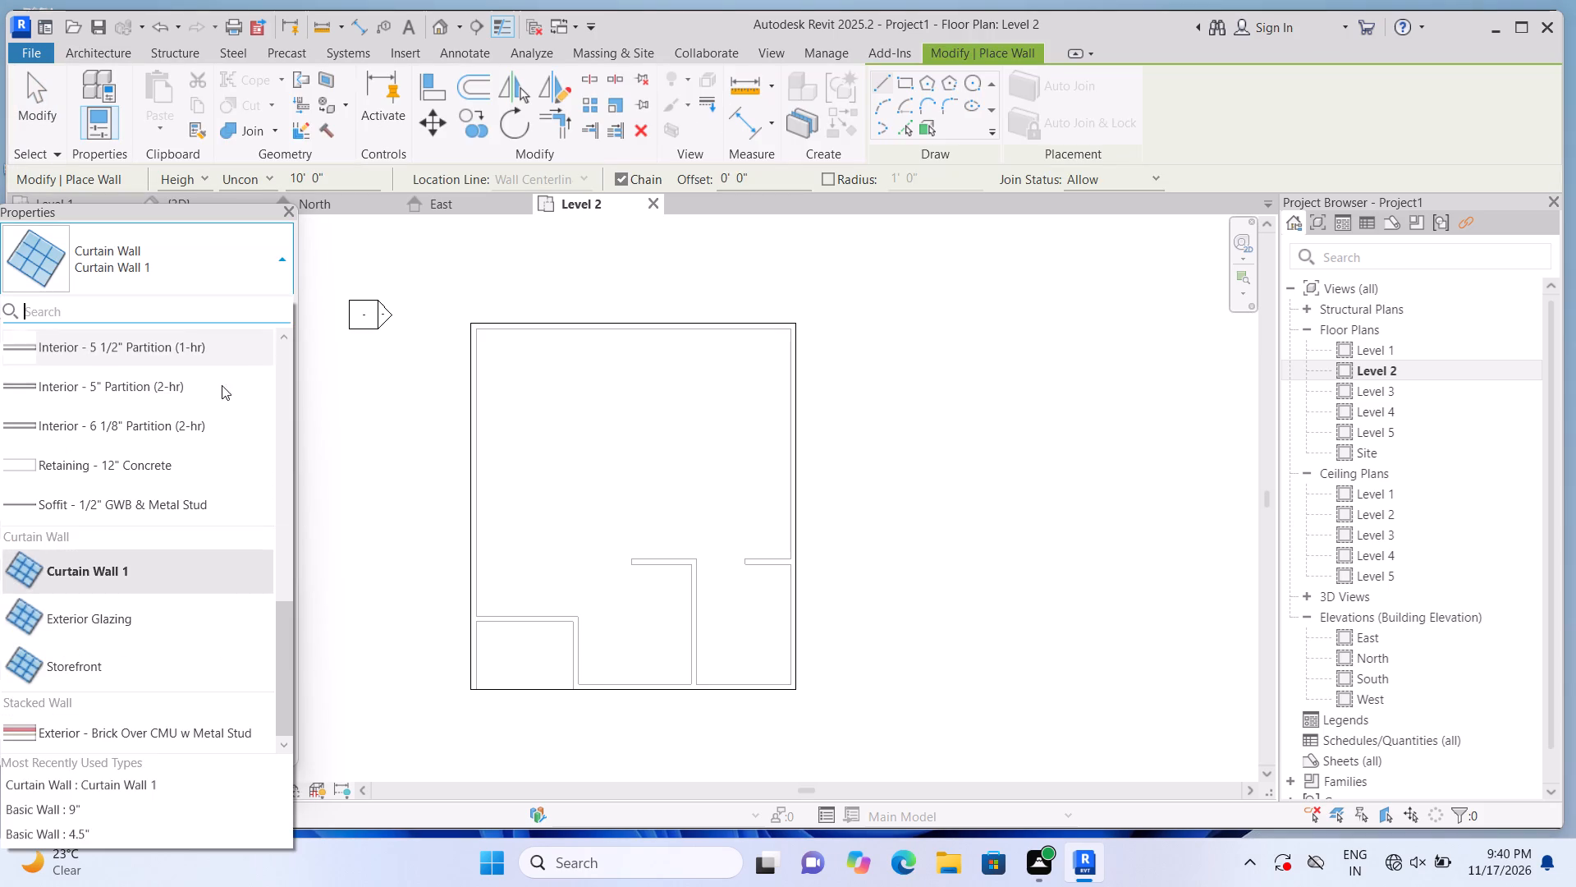
{"action": "scroll", "coordinate": [146, 590], "scroll_direction": "up", "scroll_amount": 8}
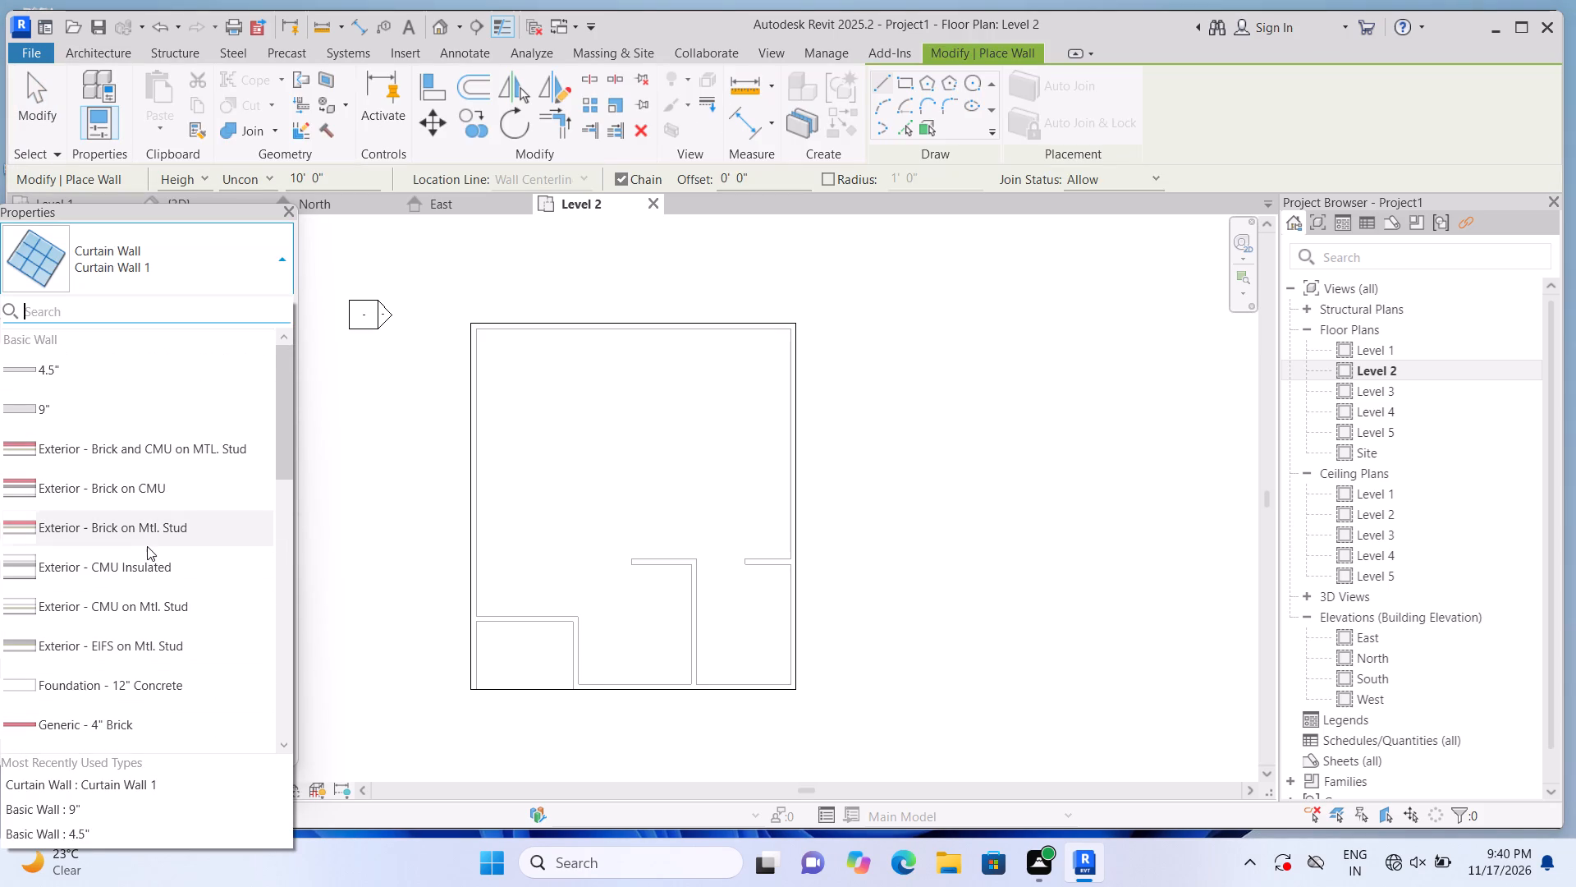
{"action": "scroll", "coordinate": [147, 546], "scroll_direction": "up", "scroll_amount": 2}
{"action": "left_click", "coordinate": [153, 402]}
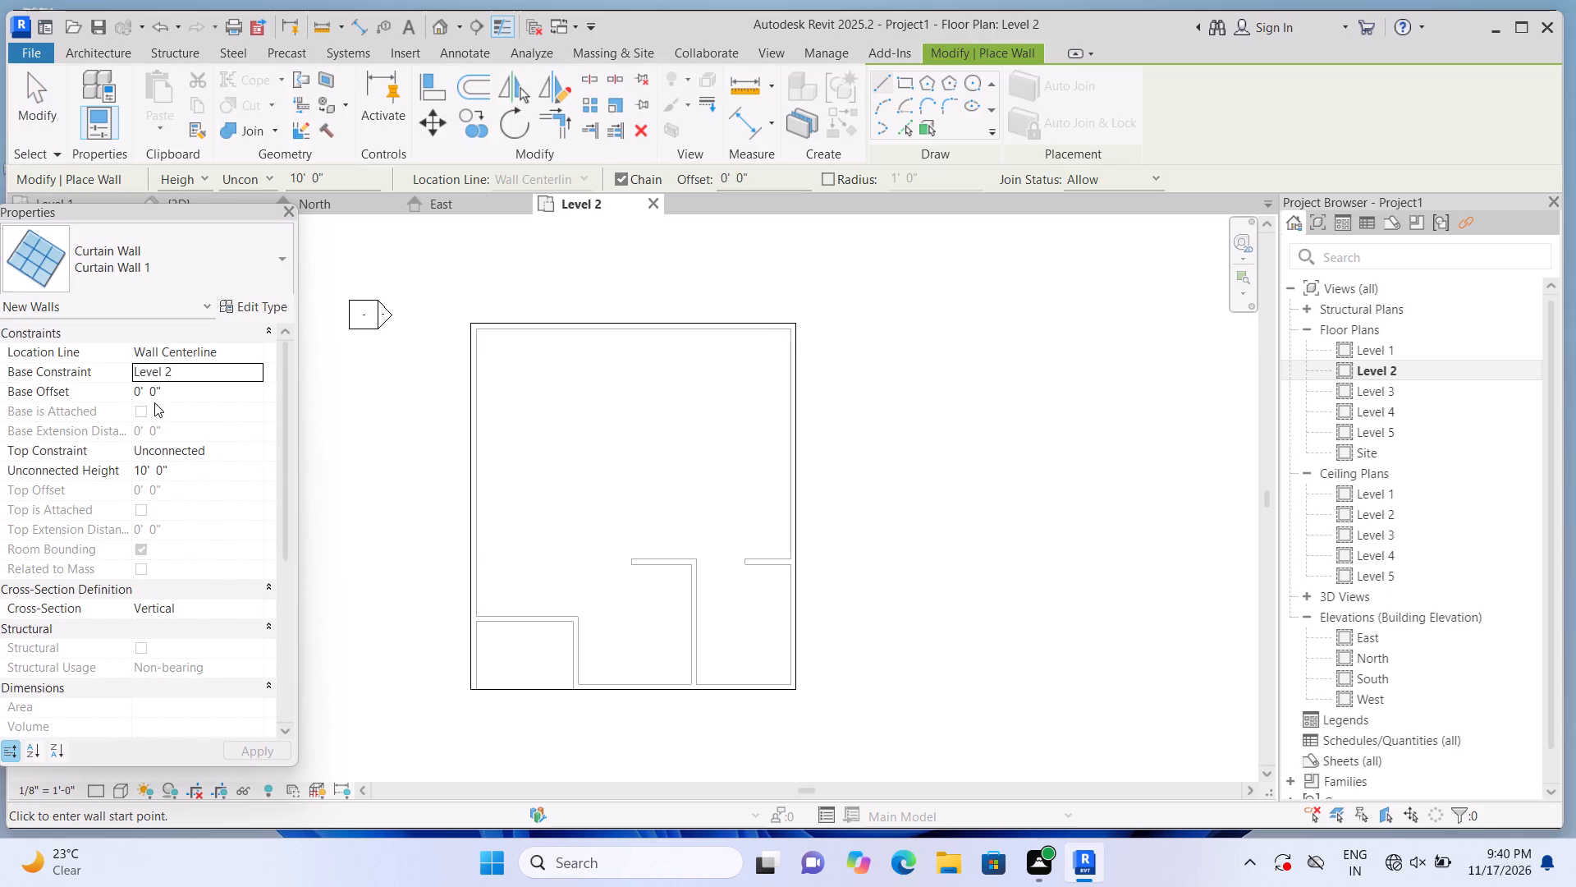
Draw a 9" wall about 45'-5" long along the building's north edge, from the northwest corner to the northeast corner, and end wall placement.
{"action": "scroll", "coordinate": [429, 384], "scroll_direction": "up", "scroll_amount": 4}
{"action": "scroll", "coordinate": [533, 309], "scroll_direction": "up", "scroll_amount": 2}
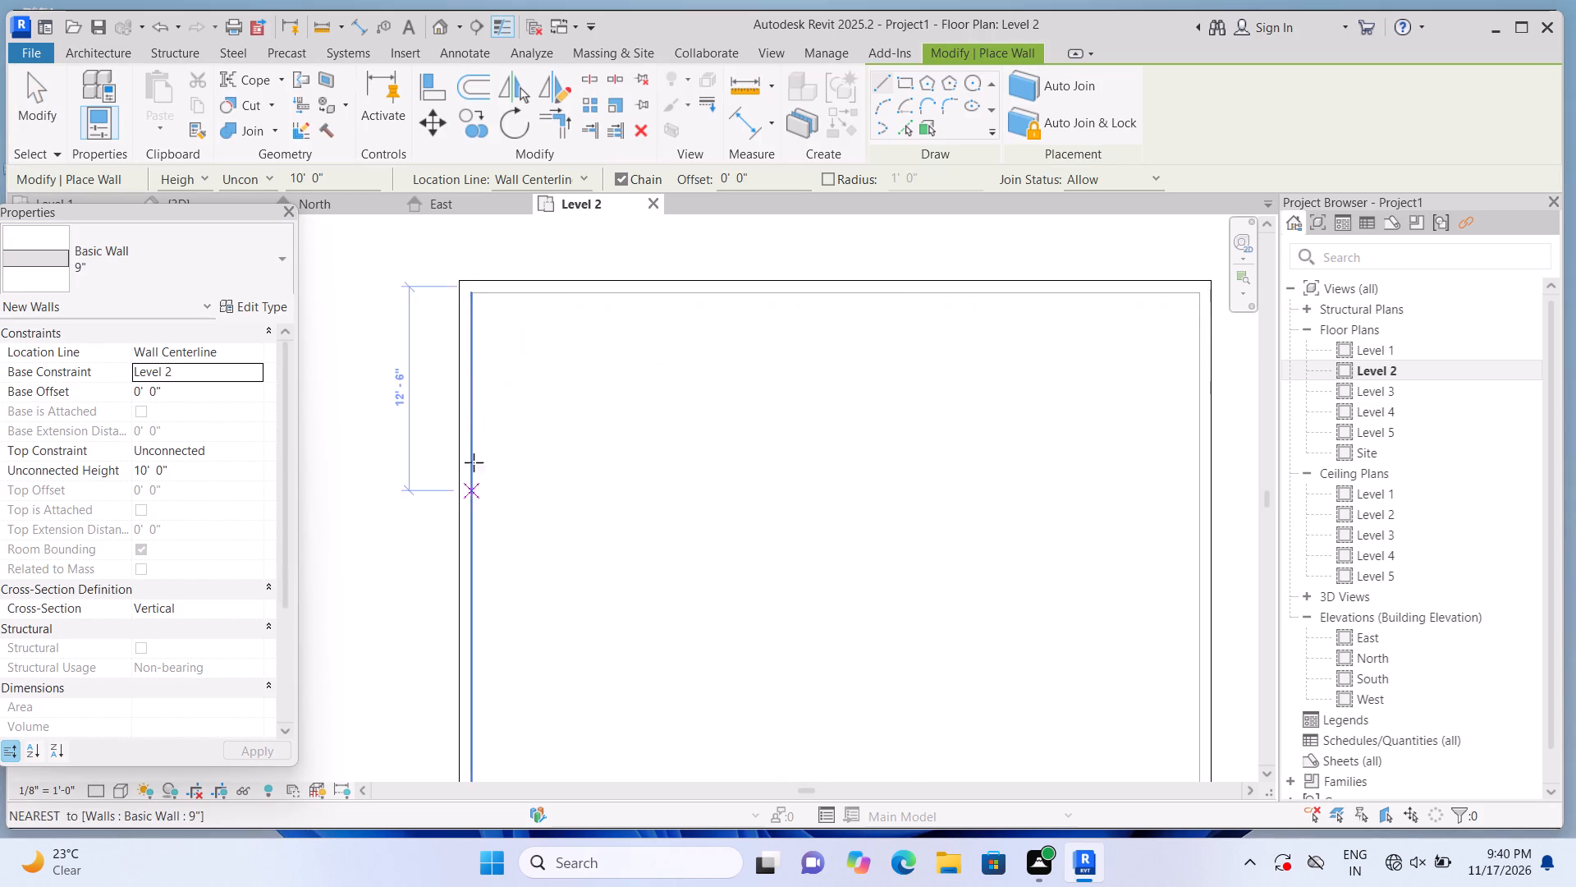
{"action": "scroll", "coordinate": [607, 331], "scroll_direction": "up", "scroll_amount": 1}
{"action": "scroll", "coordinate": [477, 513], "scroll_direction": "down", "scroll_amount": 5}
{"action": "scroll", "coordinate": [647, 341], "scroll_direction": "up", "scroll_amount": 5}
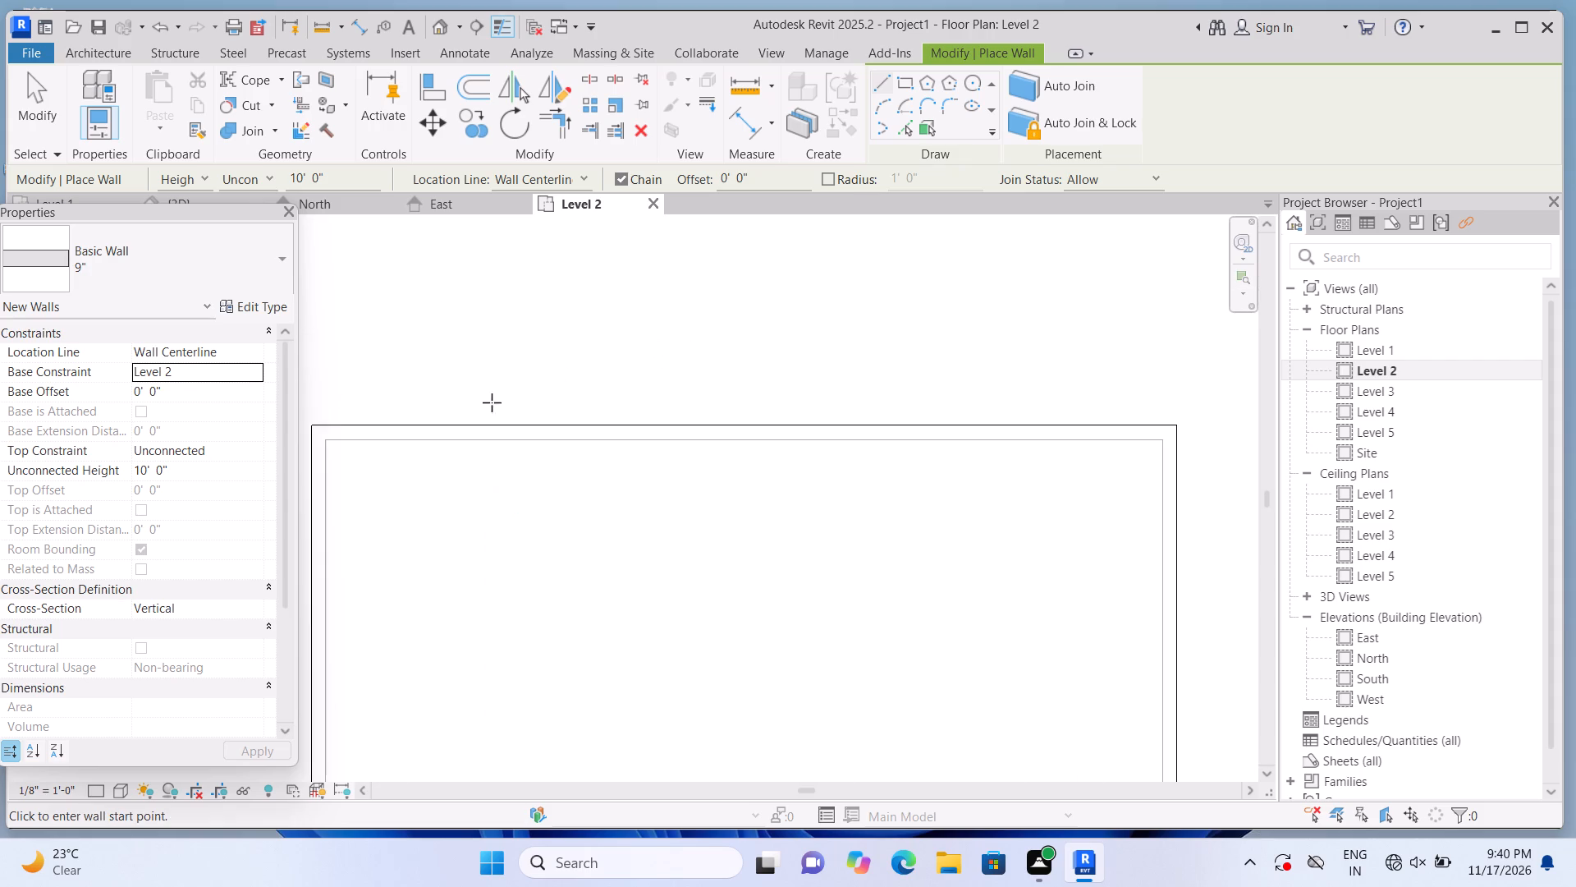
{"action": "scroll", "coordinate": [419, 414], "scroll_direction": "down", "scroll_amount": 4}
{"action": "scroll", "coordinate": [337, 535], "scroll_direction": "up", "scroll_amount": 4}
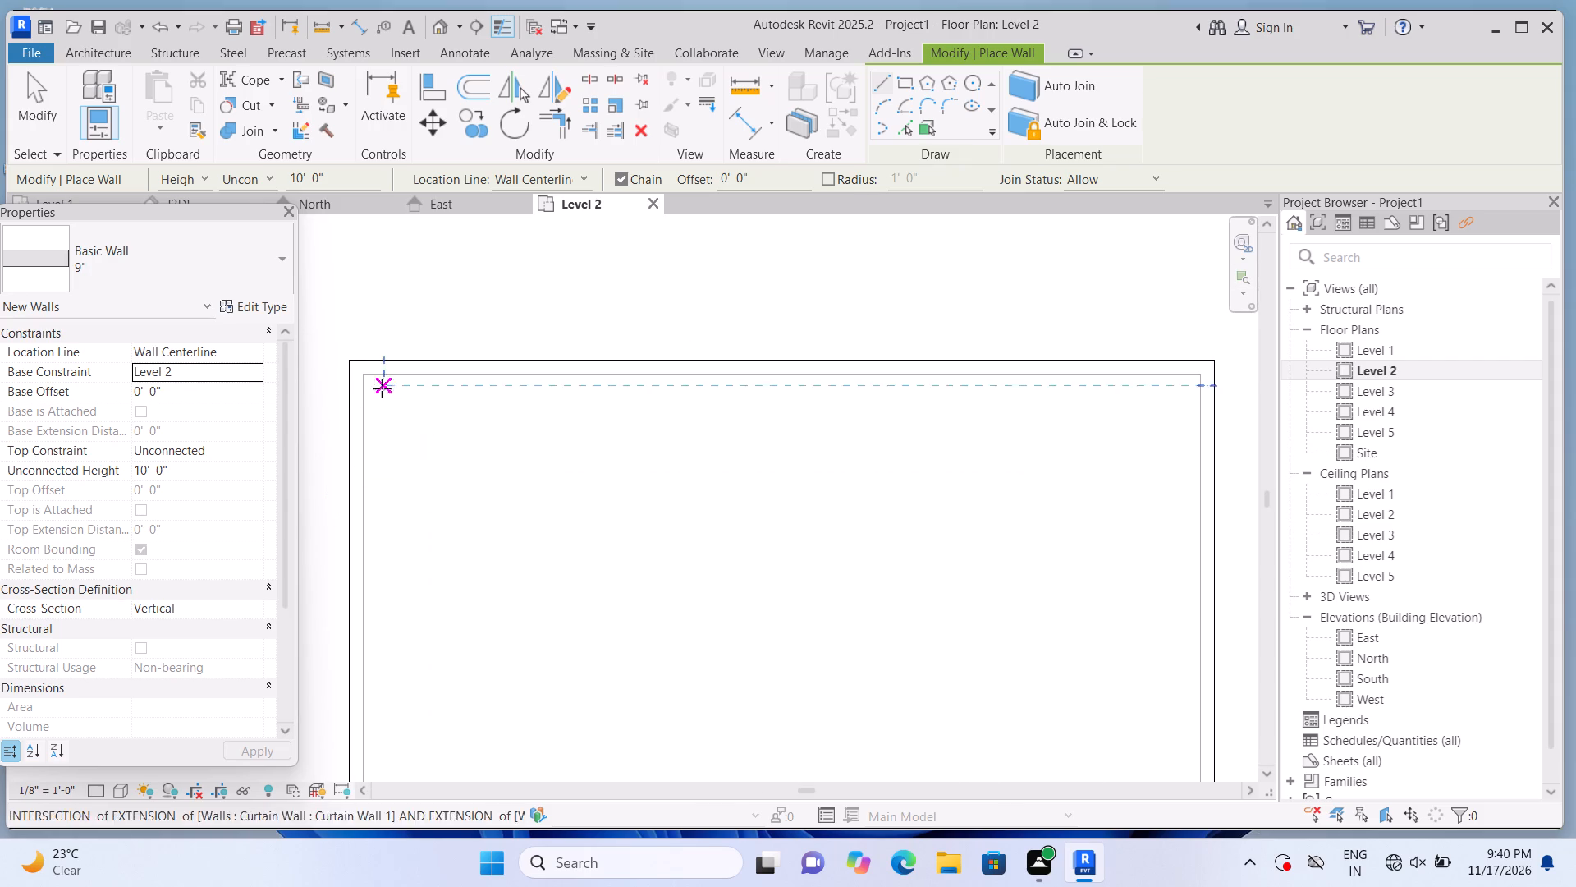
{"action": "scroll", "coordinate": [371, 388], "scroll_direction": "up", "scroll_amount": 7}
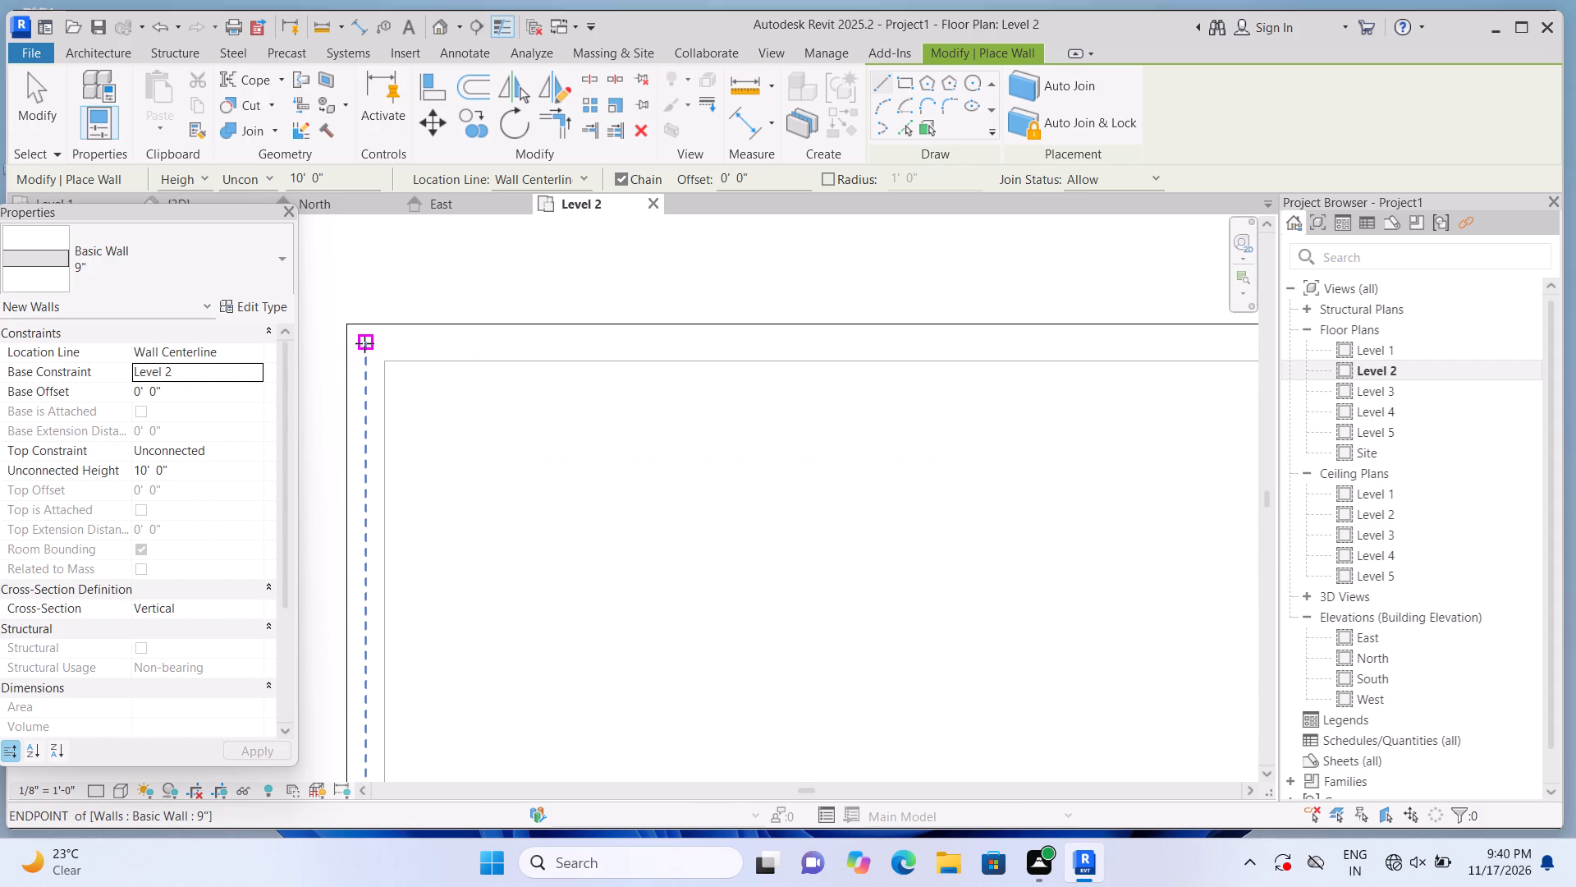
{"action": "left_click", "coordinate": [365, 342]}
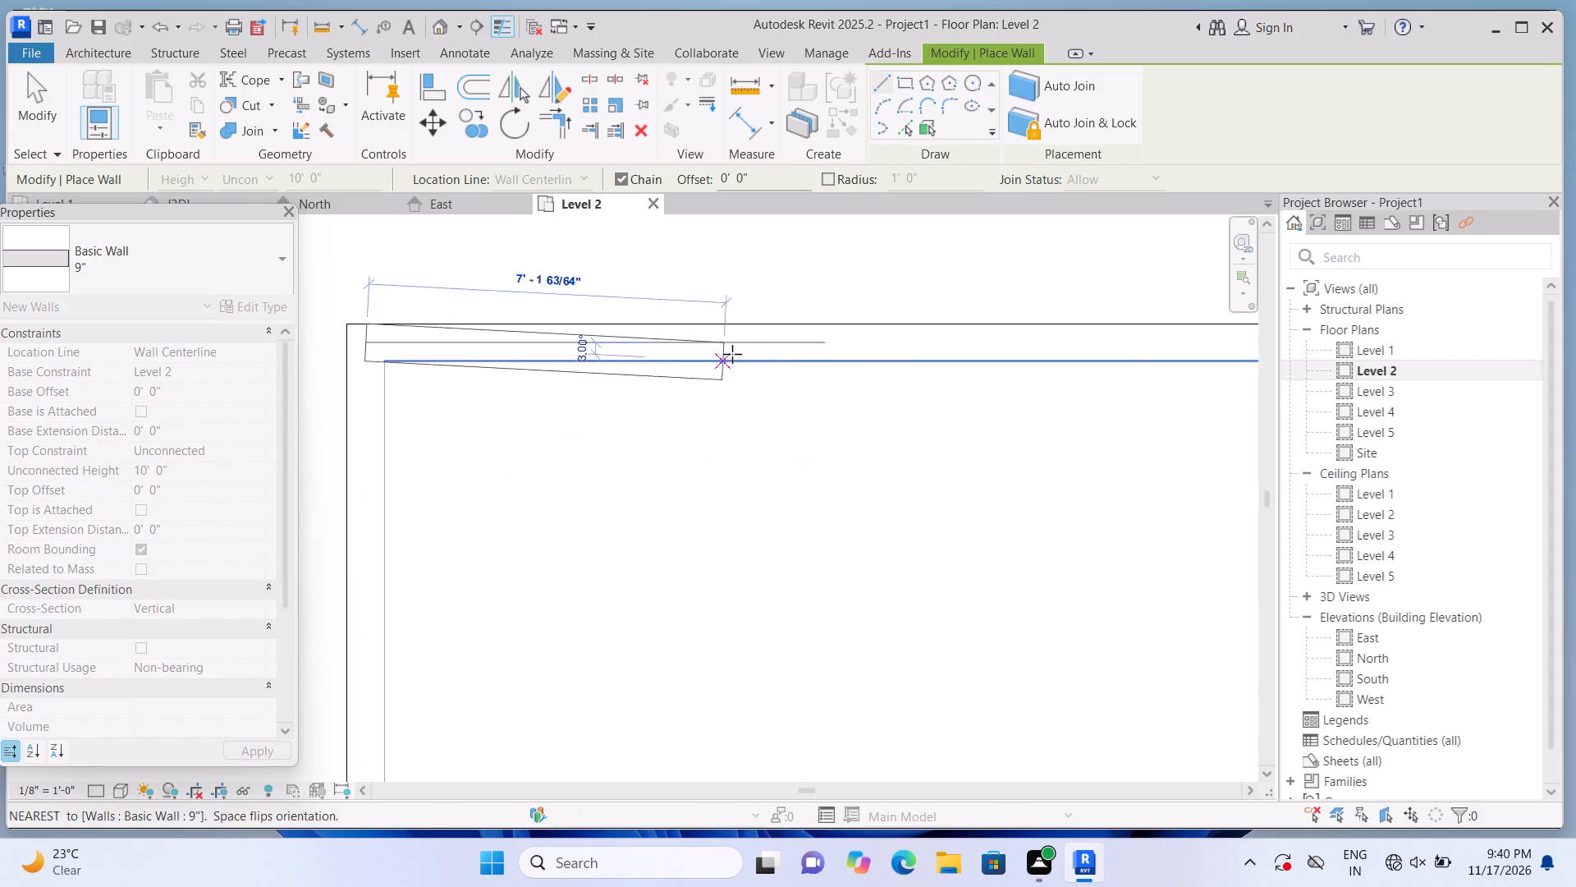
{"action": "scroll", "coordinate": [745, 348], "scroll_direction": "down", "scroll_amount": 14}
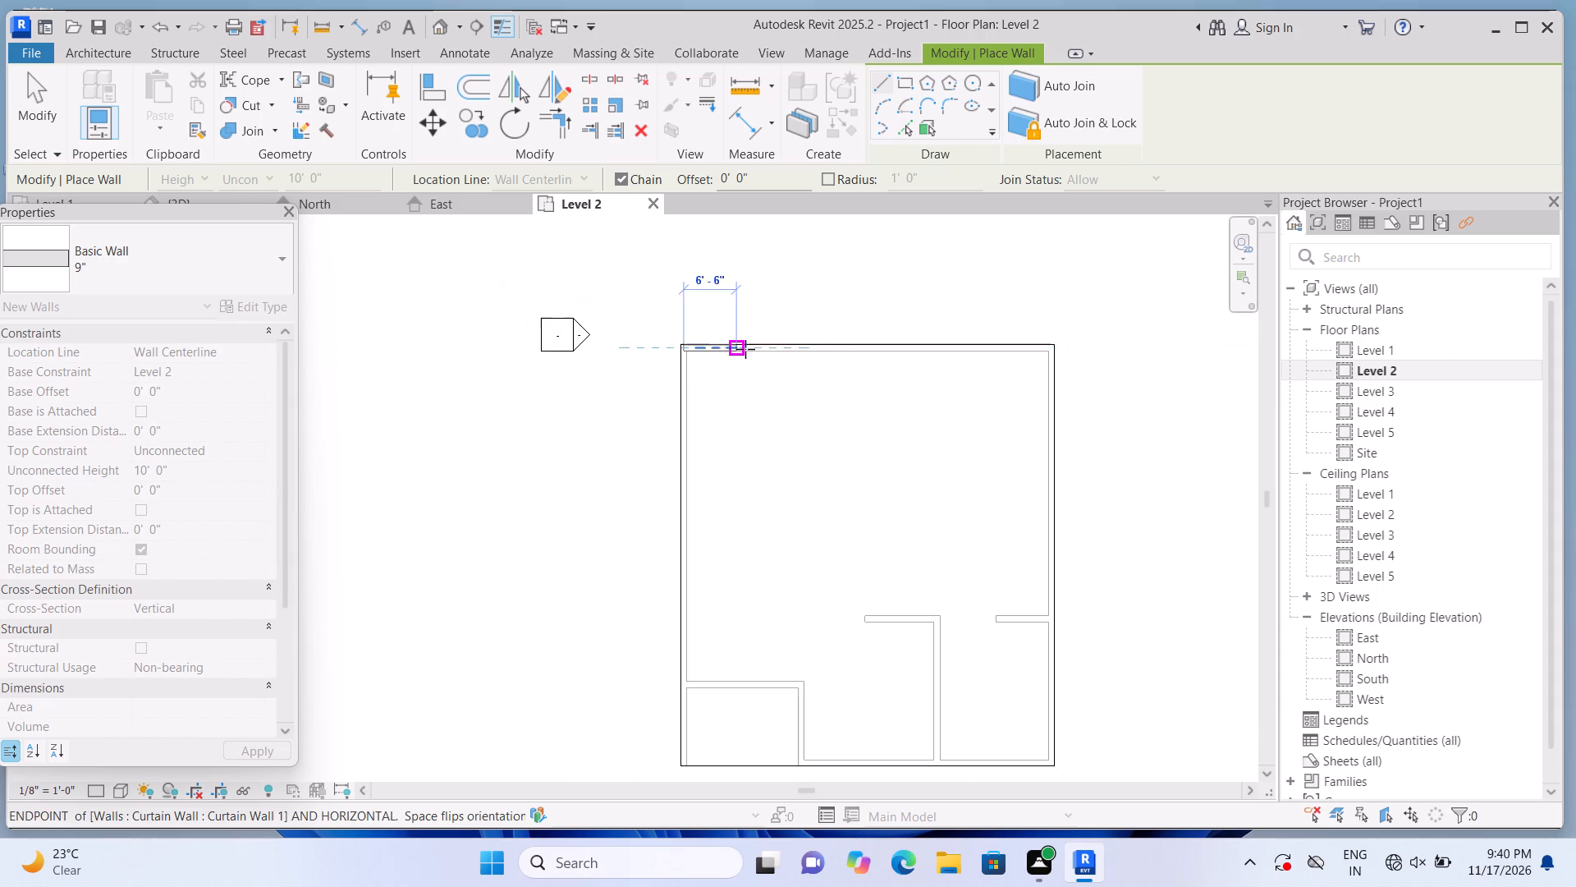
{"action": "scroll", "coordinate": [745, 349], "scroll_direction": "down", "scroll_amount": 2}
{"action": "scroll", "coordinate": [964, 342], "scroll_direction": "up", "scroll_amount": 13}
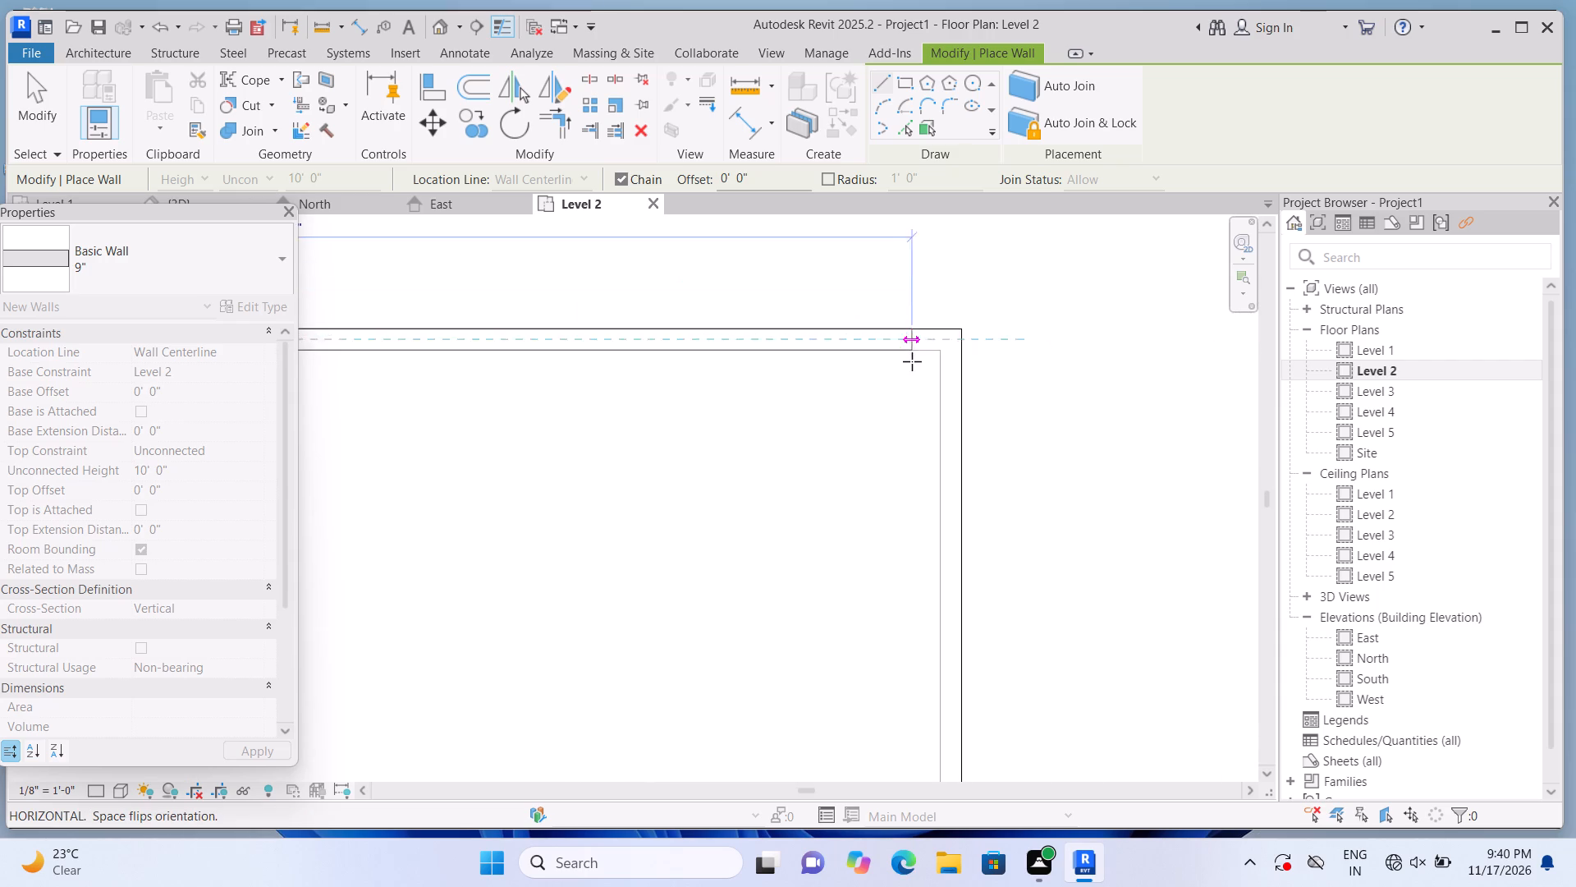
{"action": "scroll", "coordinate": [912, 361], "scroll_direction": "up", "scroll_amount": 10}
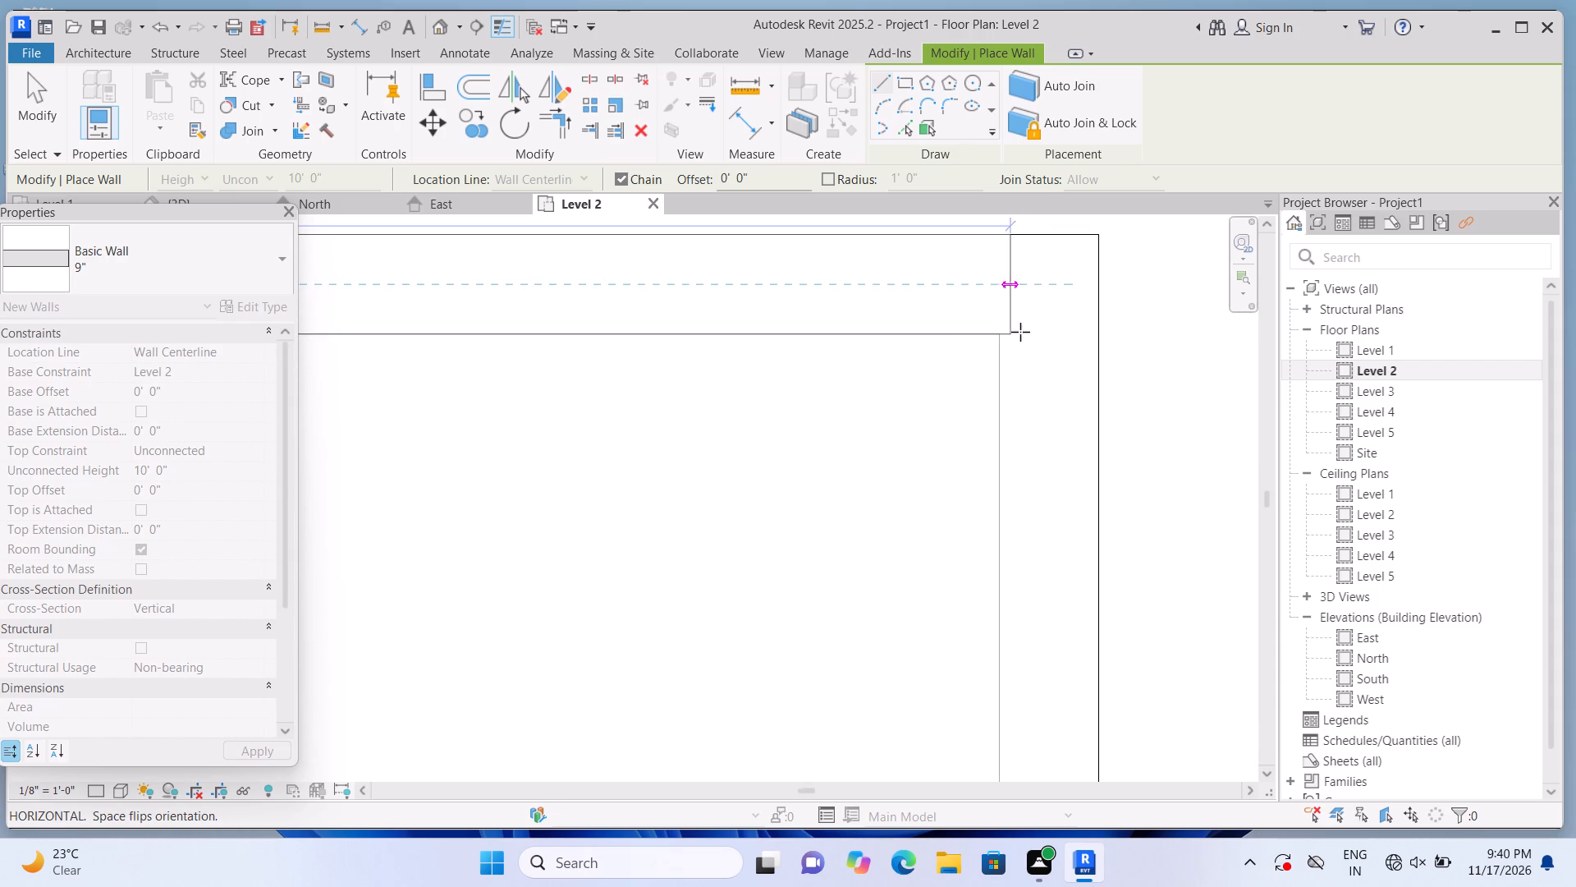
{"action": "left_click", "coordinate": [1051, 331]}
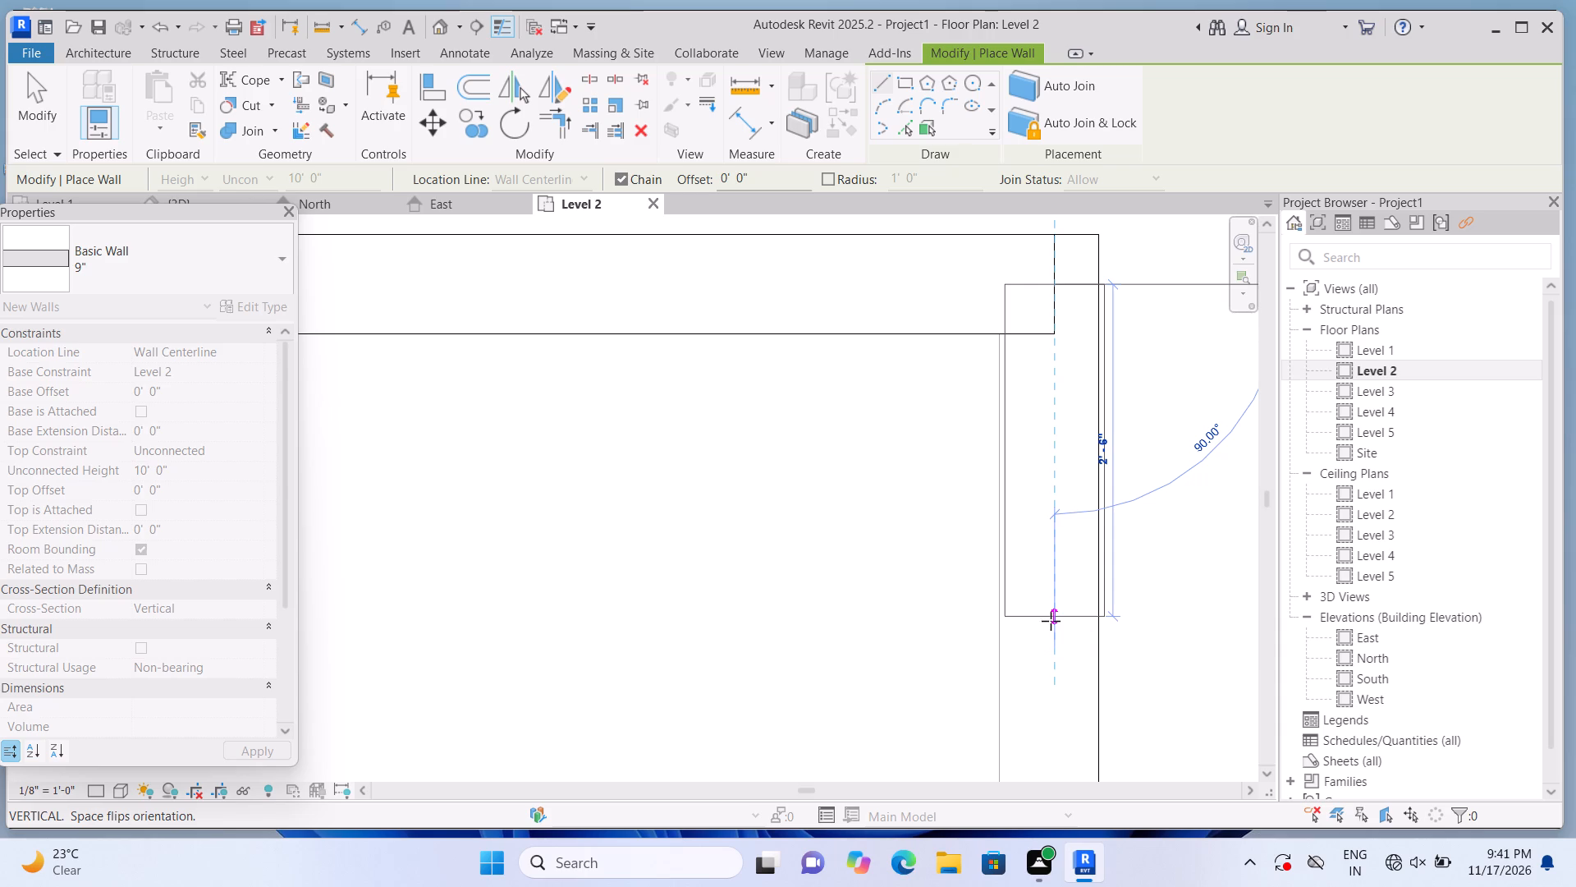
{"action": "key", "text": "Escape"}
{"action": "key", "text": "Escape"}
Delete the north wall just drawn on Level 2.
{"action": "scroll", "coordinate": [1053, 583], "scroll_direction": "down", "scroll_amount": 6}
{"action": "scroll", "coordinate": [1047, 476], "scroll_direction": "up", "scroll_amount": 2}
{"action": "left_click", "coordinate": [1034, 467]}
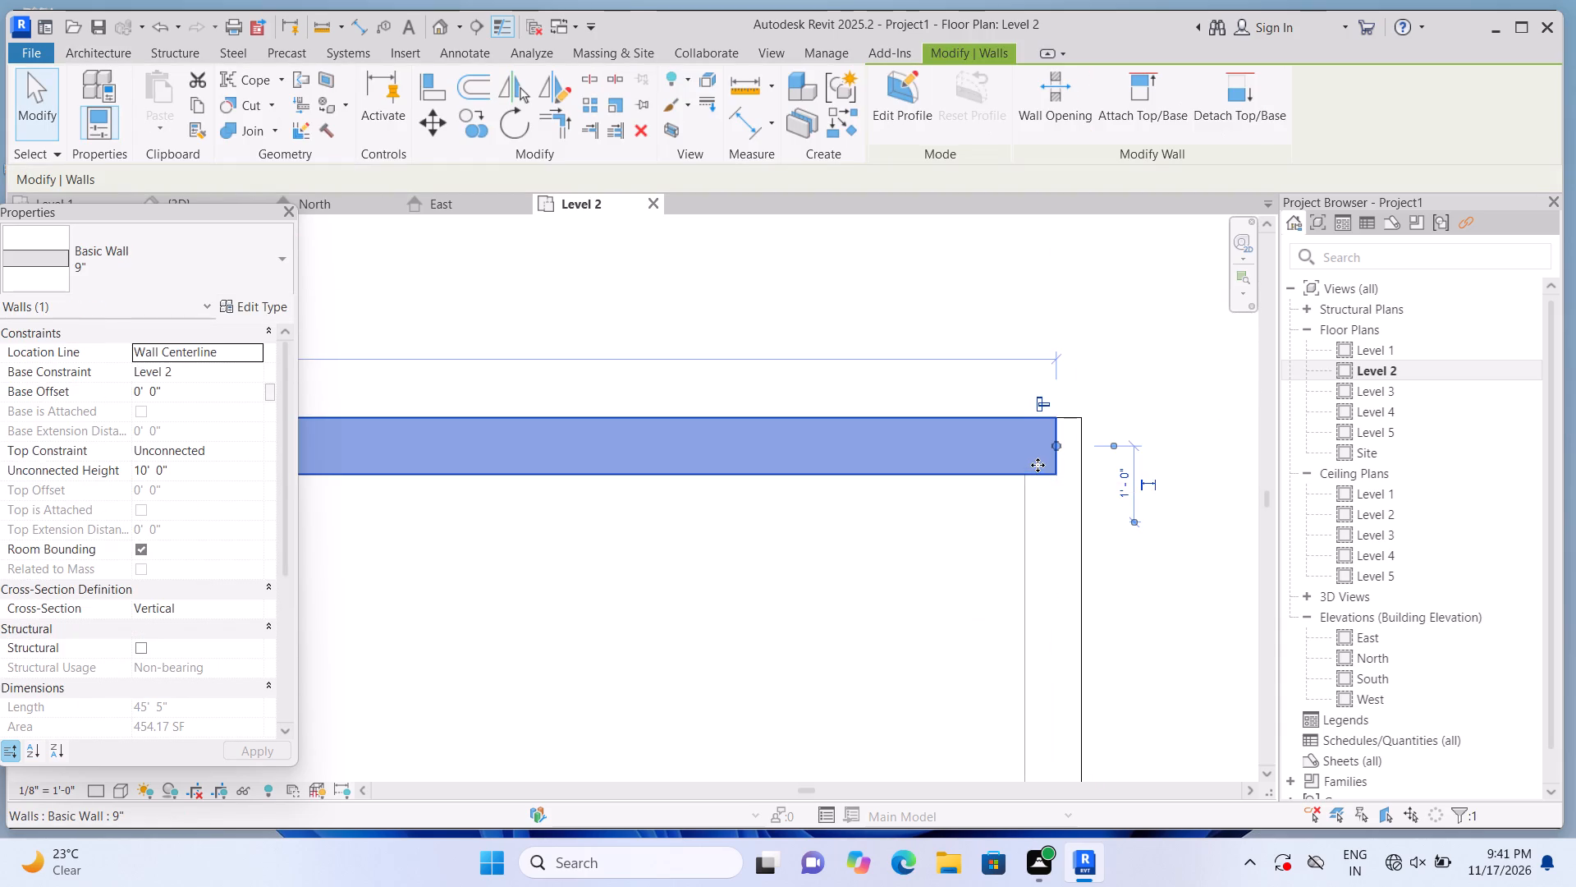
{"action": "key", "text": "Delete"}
Draw the Level 2 north wall in Basic Wall 9", 10'-0" high, from the northwest to the northeast corner along the wall centerline below.
{"action": "scroll", "coordinate": [1053, 492], "scroll_direction": "down", "scroll_amount": 15}
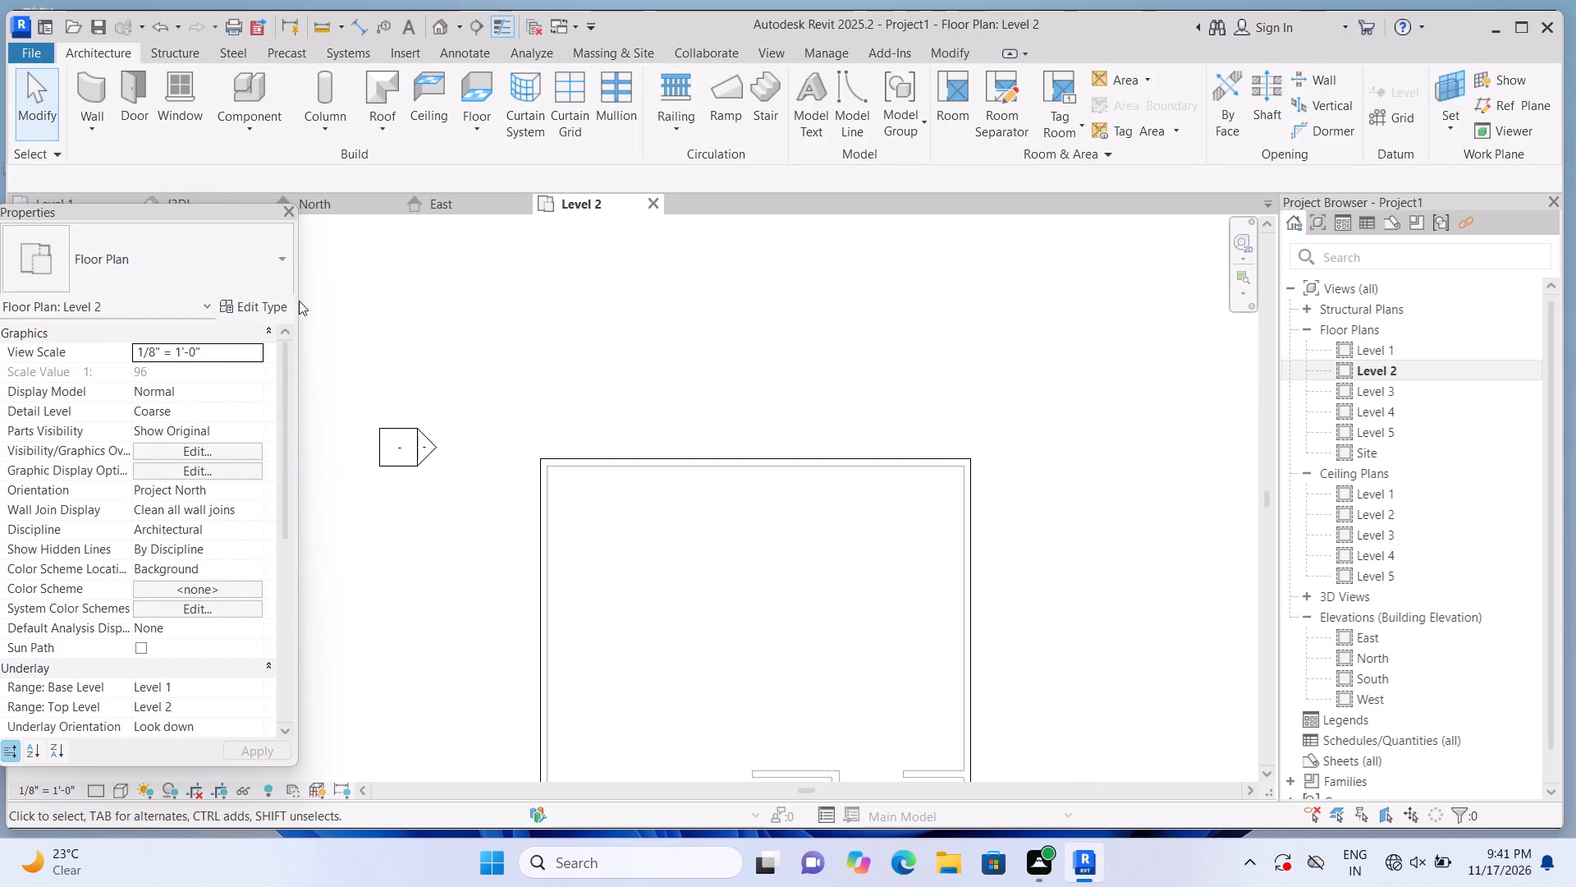
{"action": "left_click", "coordinate": [98, 94]}
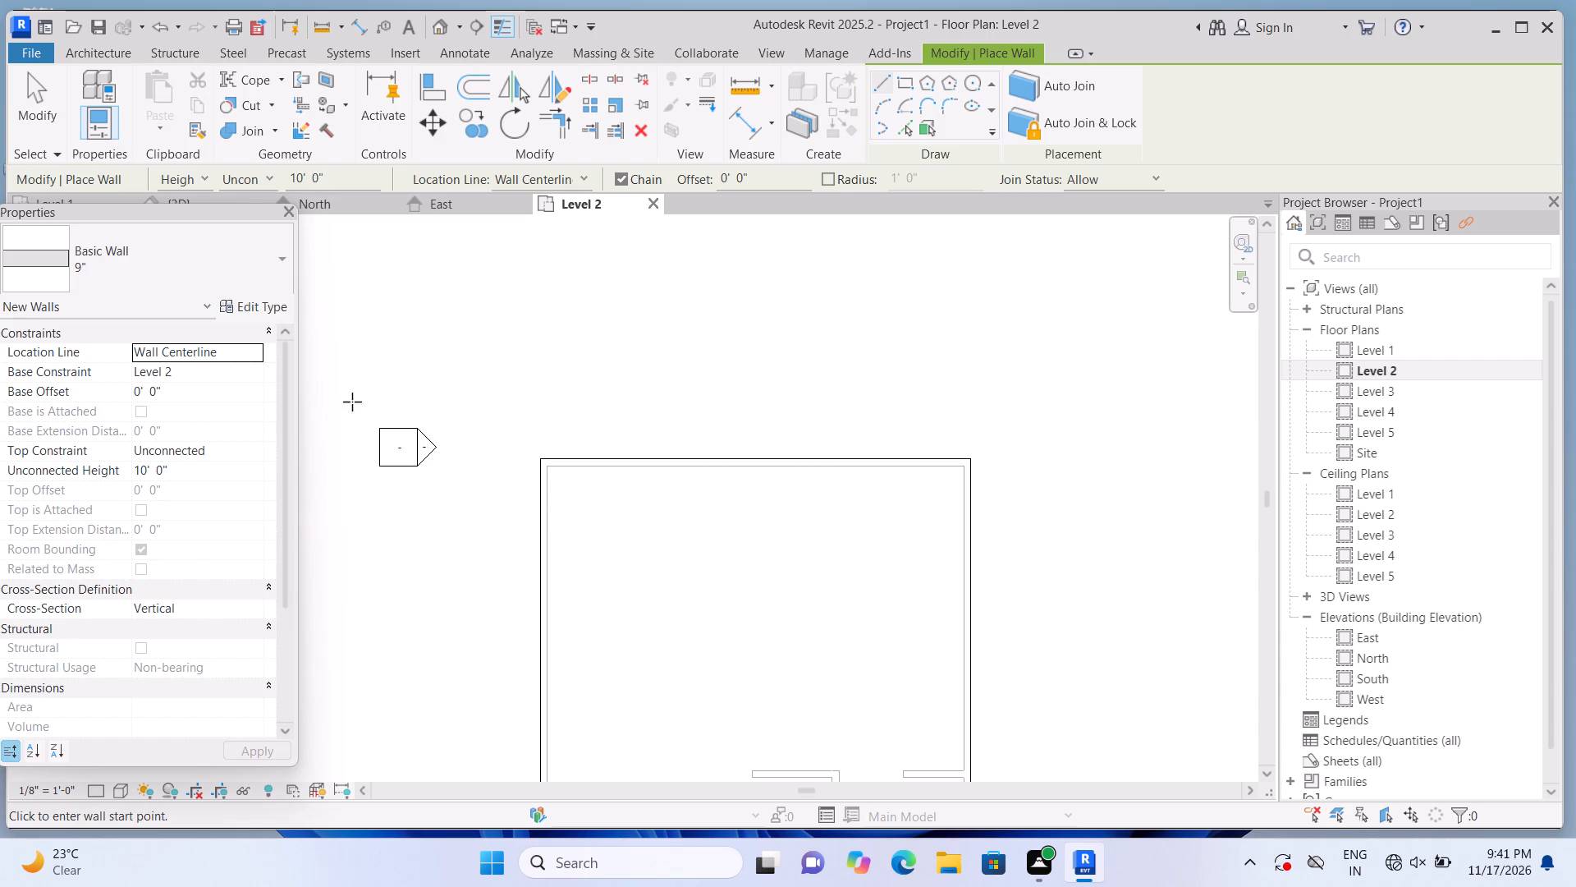
{"action": "scroll", "coordinate": [605, 482], "scroll_direction": "up", "scroll_amount": 9}
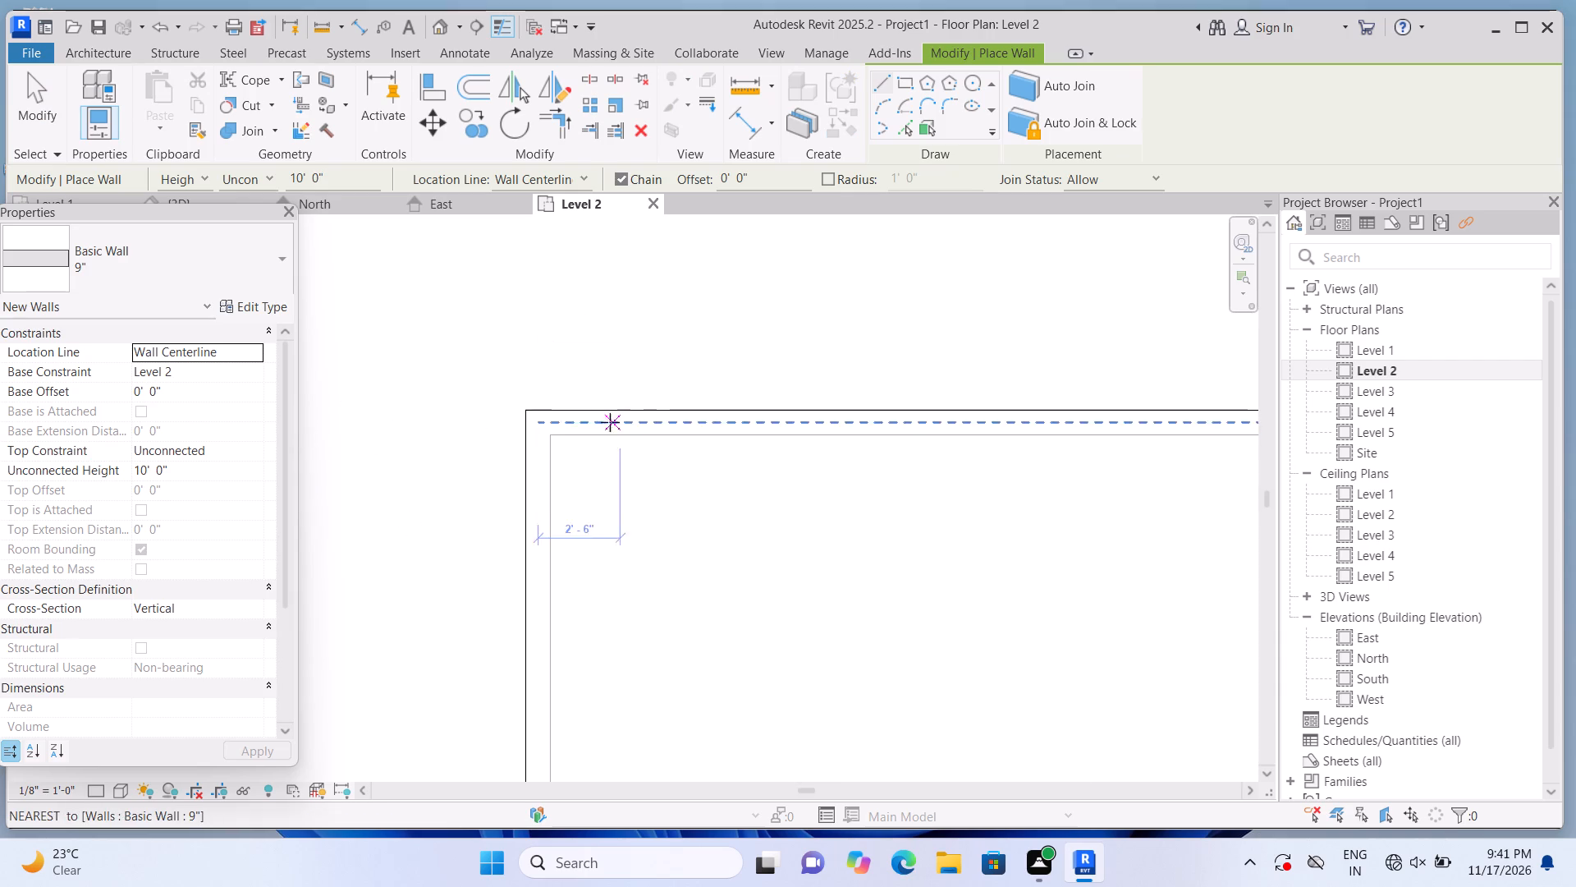
{"action": "scroll", "coordinate": [596, 453], "scroll_direction": "up", "scroll_amount": 11}
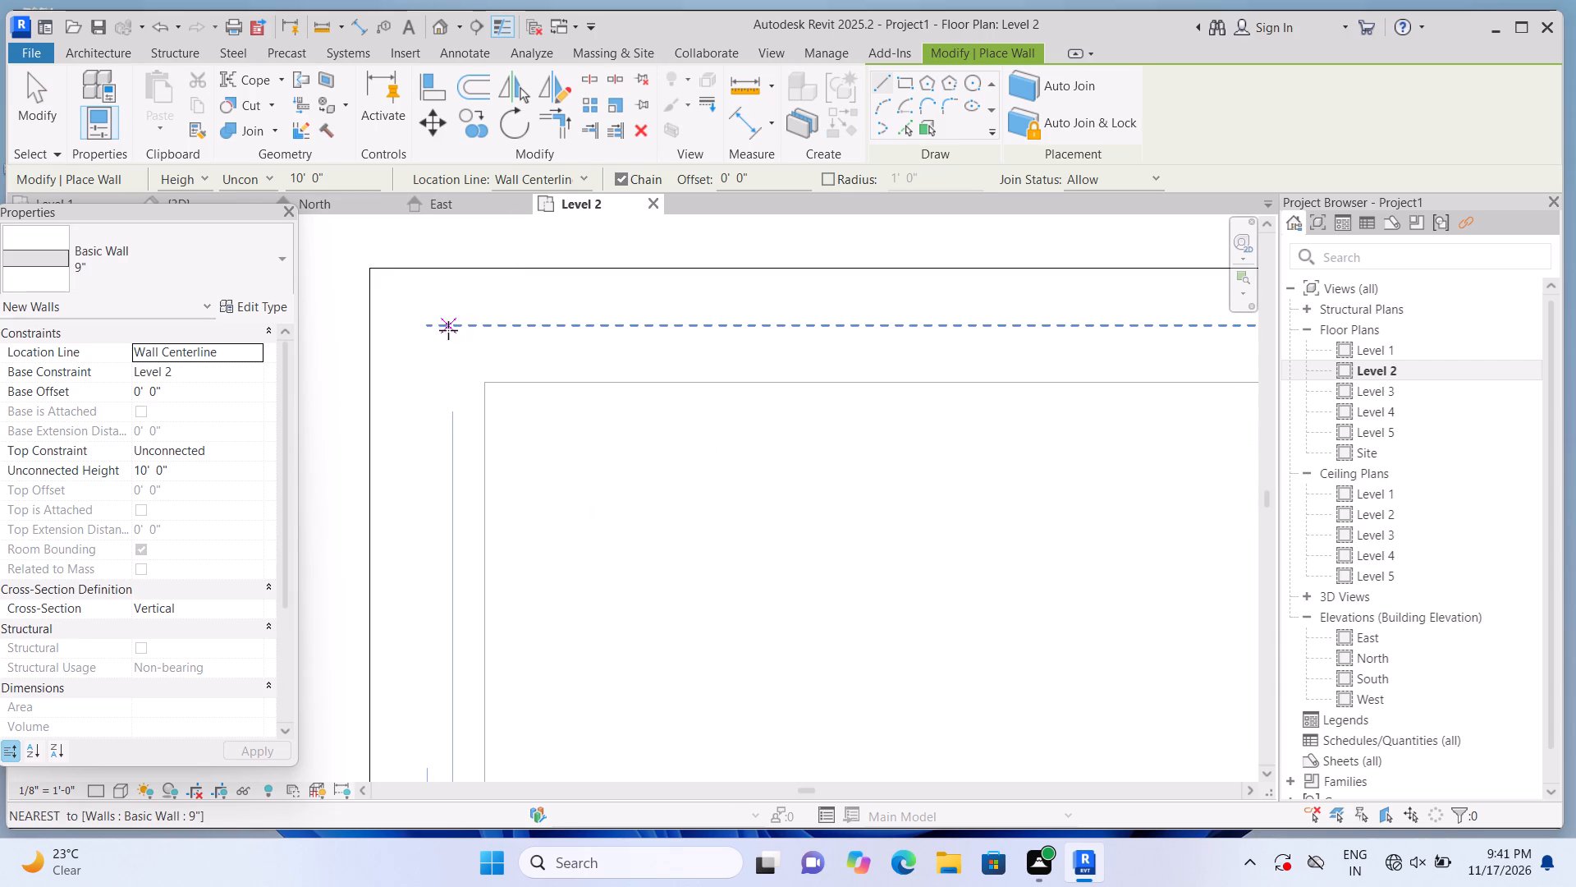
{"action": "left_click", "coordinate": [432, 319]}
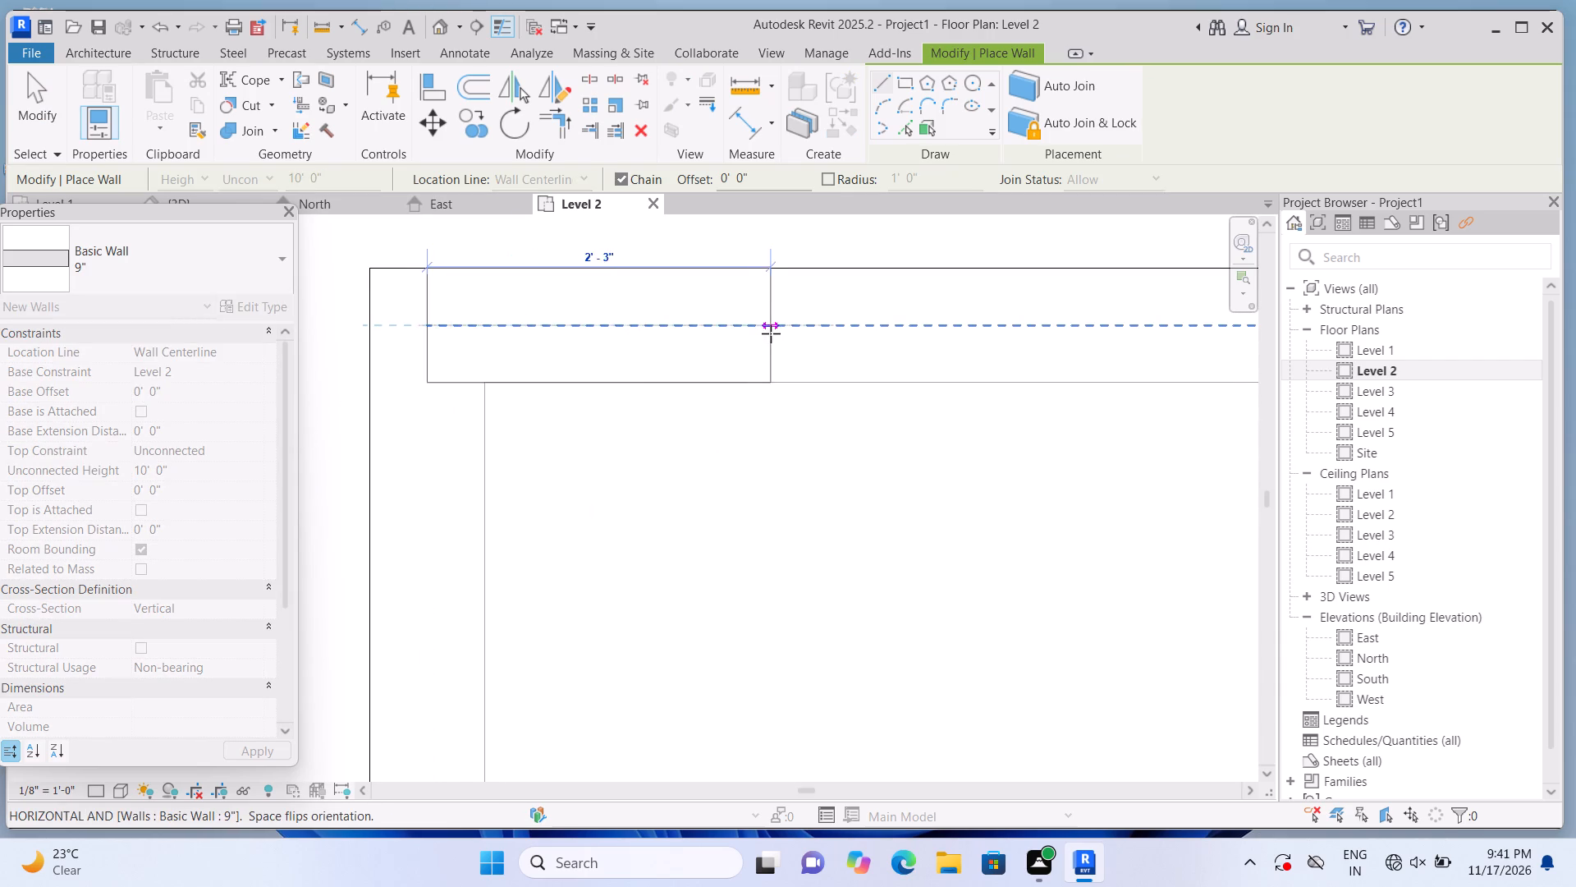
{"action": "scroll", "coordinate": [767, 332], "scroll_direction": "down", "scroll_amount": 20}
{"action": "scroll", "coordinate": [767, 332], "scroll_direction": "down", "scroll_amount": 1}
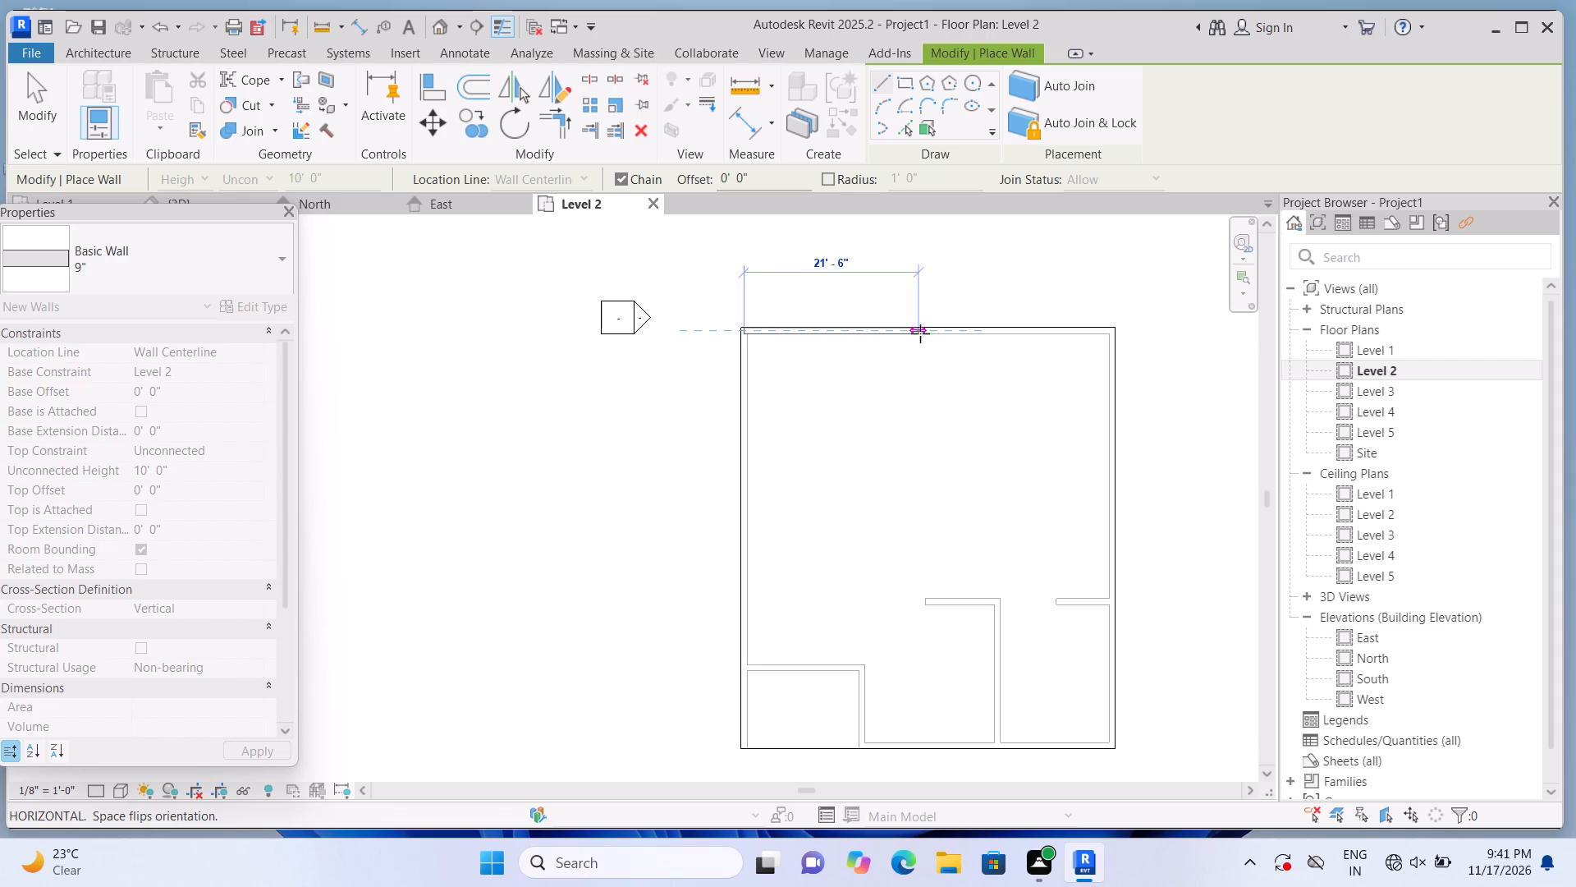
{"action": "middle_click_drag", "start_coordinate": [914, 335], "coordinate": [553, 558]}
{"action": "middle_click", "coordinate": [552, 554]}
{"action": "scroll", "coordinate": [580, 554], "scroll_direction": "up", "scroll_amount": 8}
{"action": "scroll", "coordinate": [1052, 554], "scroll_direction": "up", "scroll_amount": 13}
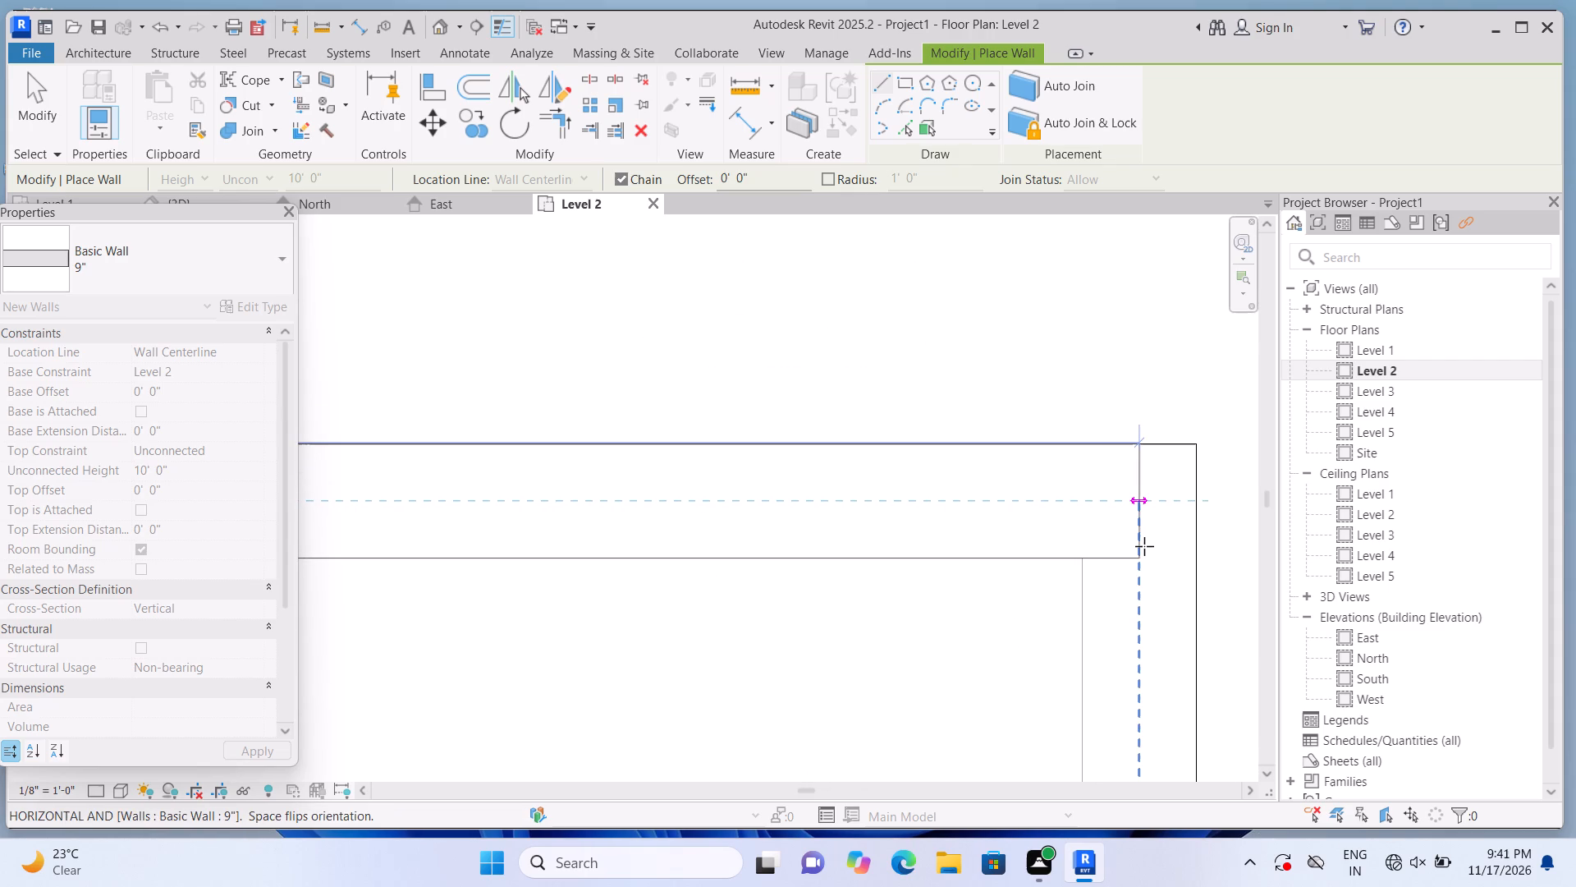
{"action": "left_click", "coordinate": [1144, 546]}
Continue the 9" wall chain along the east side, down to the centerline intersection at the southeast corner.
{"action": "scroll", "coordinate": [1121, 597], "scroll_direction": "down", "scroll_amount": 1}
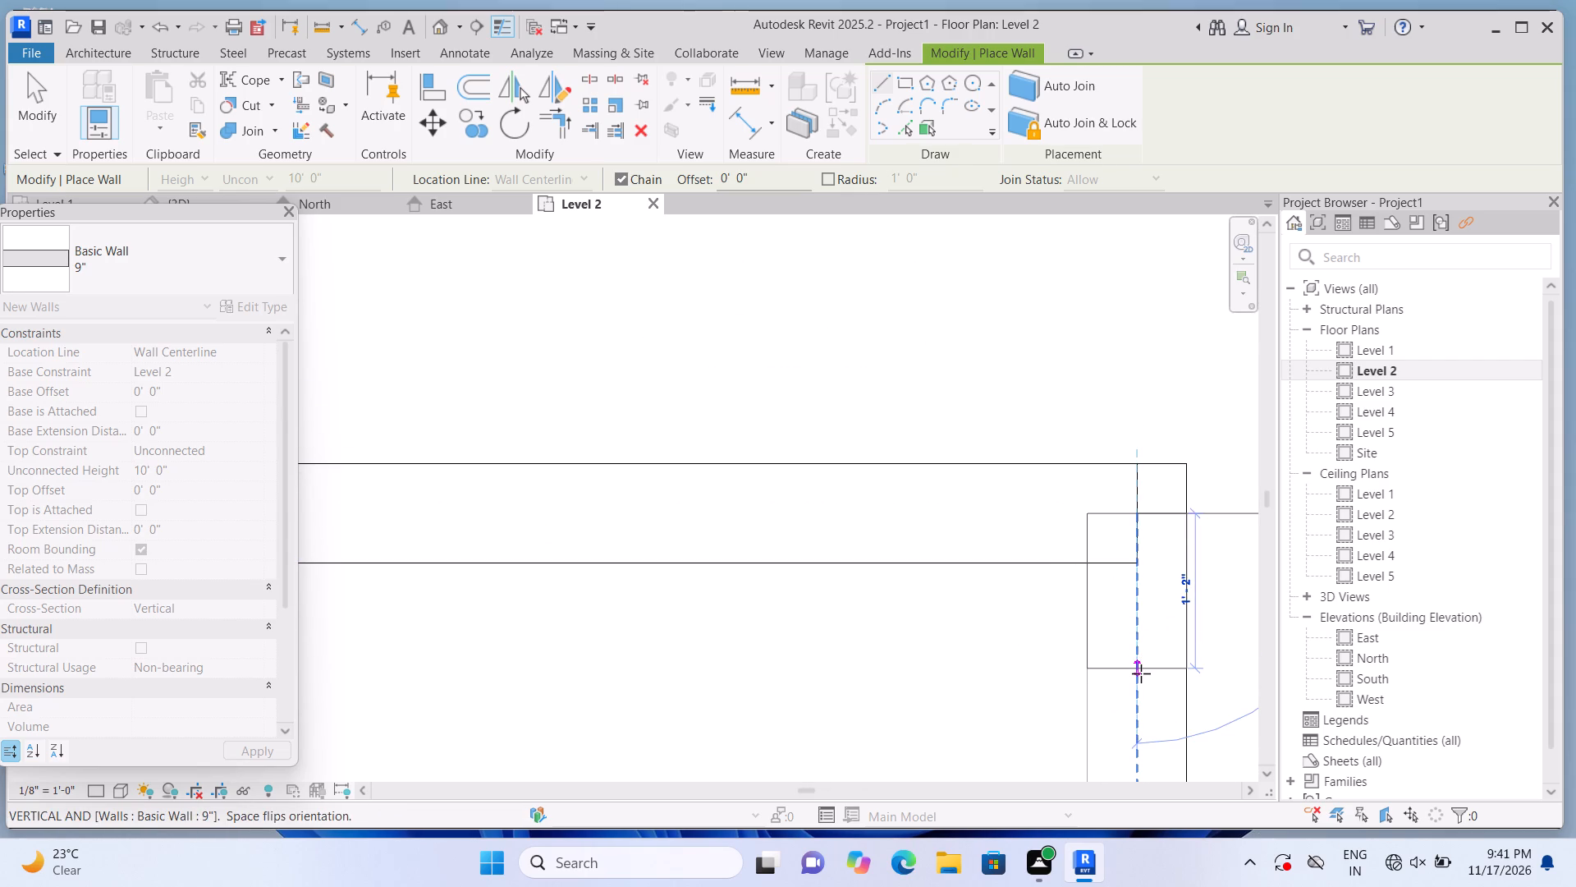
{"action": "scroll", "coordinate": [1142, 673], "scroll_direction": "down", "scroll_amount": 17}
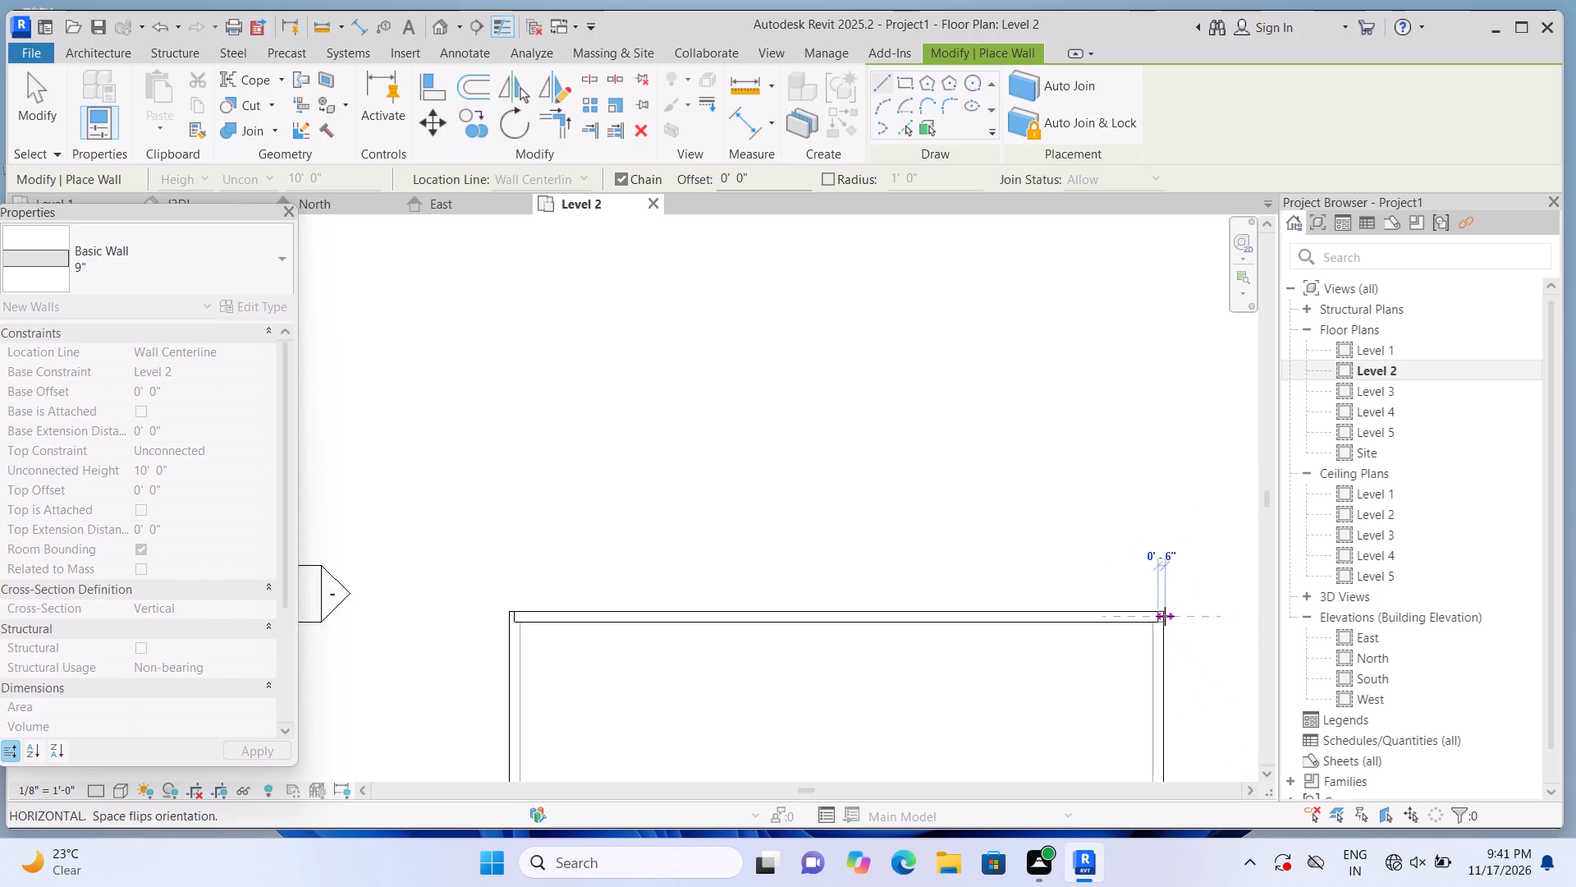
{"action": "scroll", "coordinate": [1165, 616], "scroll_direction": "down", "scroll_amount": 2}
{"action": "middle_click_drag", "start_coordinate": [1143, 742], "coordinate": [944, 186]}
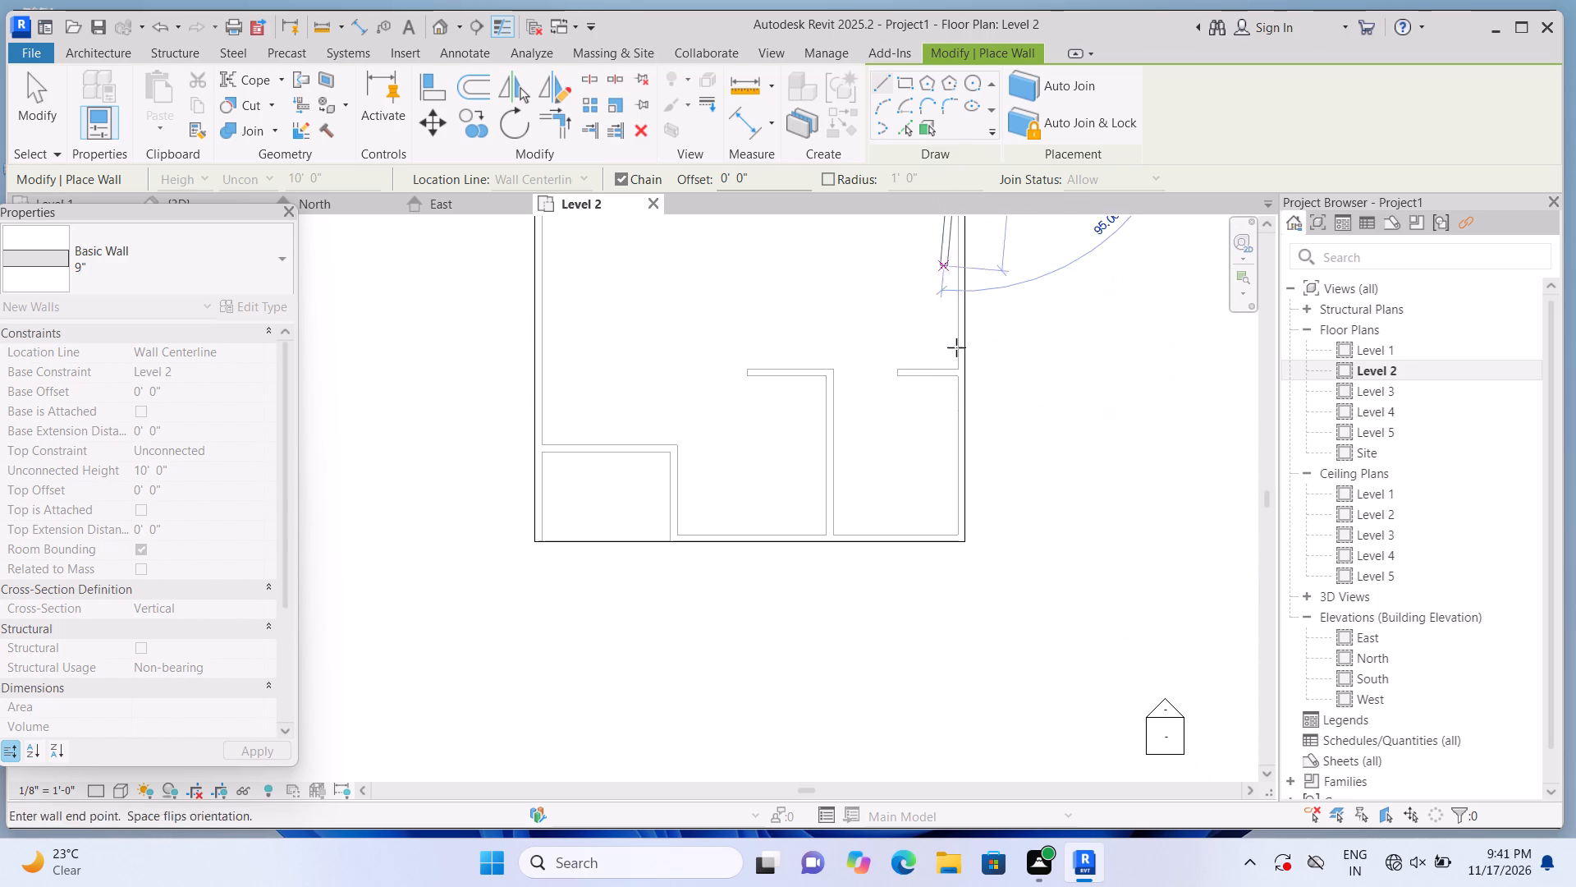
{"action": "scroll", "coordinate": [959, 491], "scroll_direction": "up", "scroll_amount": 15}
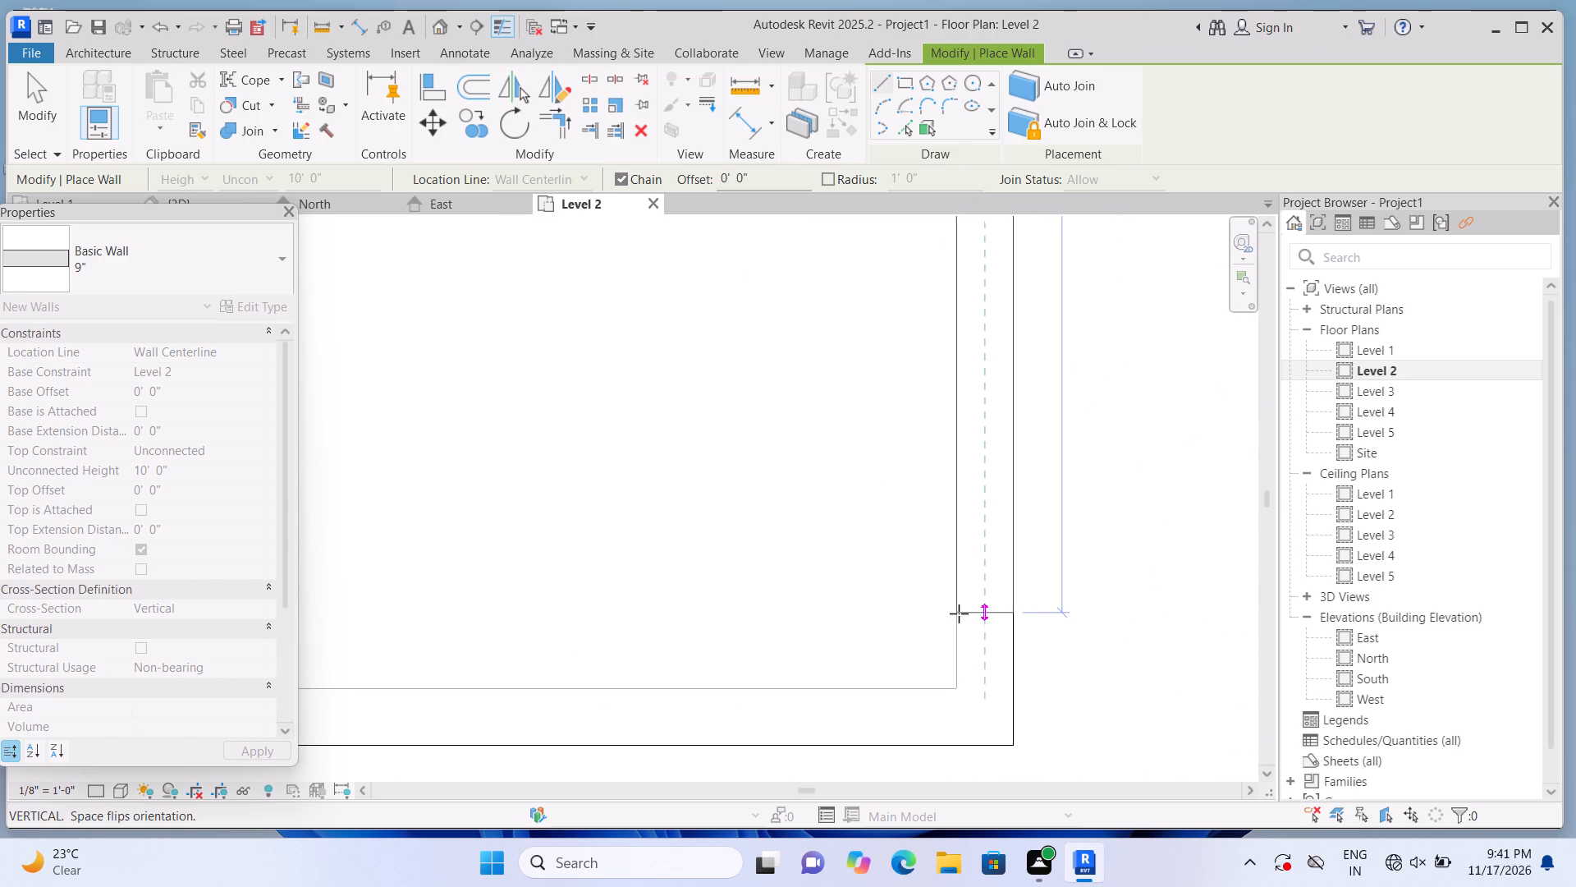
{"action": "scroll", "coordinate": [969, 660], "scroll_direction": "up", "scroll_amount": 2}
{"action": "middle_click_drag", "start_coordinate": [967, 413], "coordinate": [968, 356]}
{"action": "scroll", "coordinate": [969, 365], "scroll_direction": "down", "scroll_amount": 4}
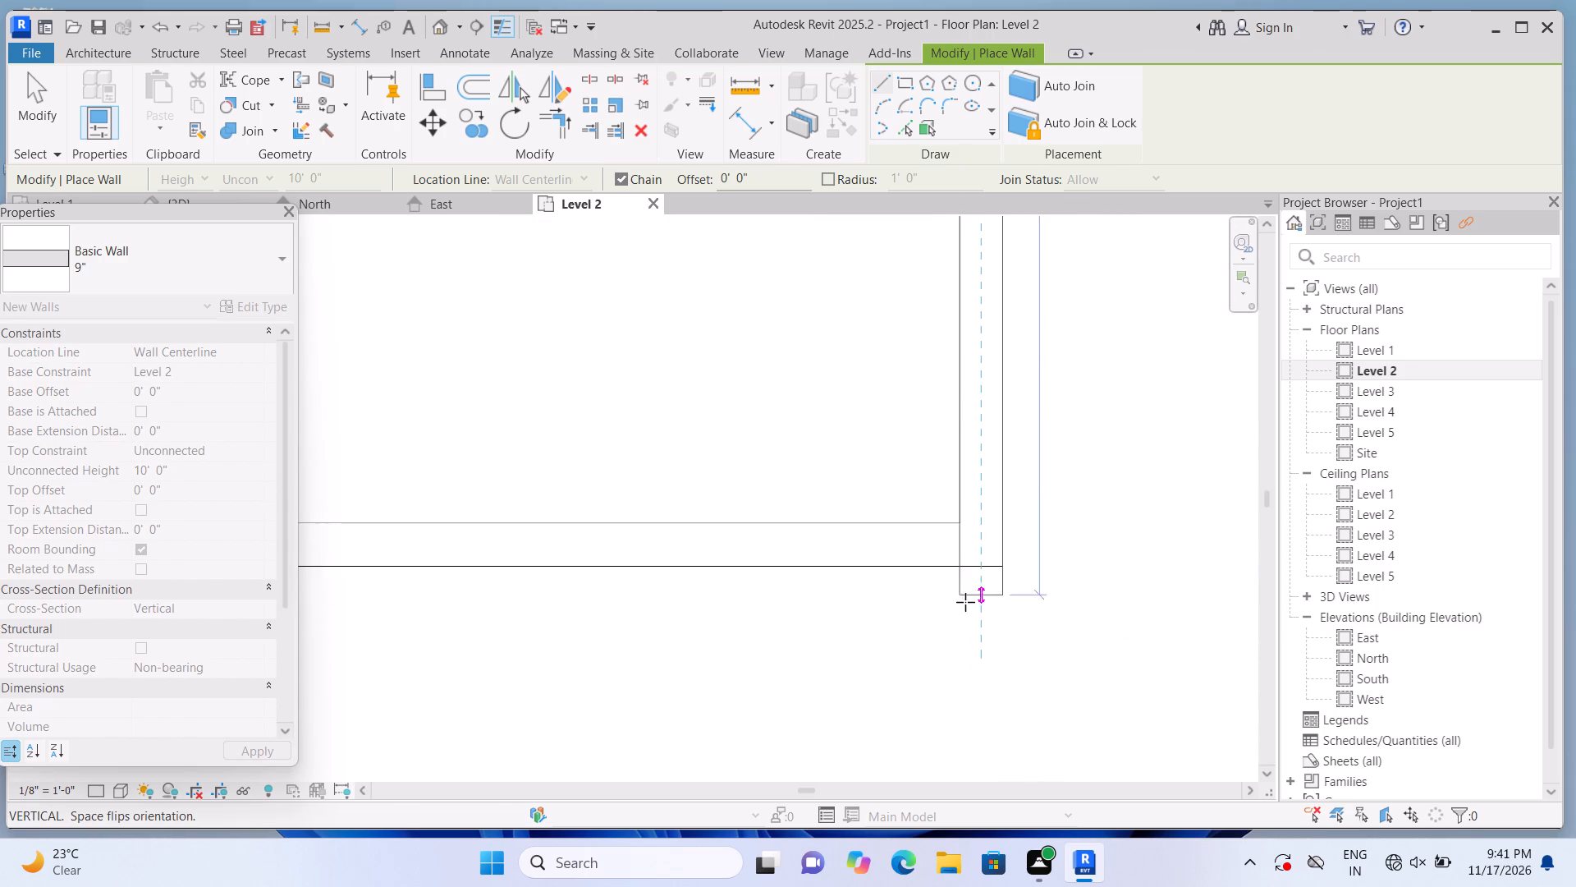
{"action": "scroll", "coordinate": [965, 539], "scroll_direction": "up", "scroll_amount": 13}
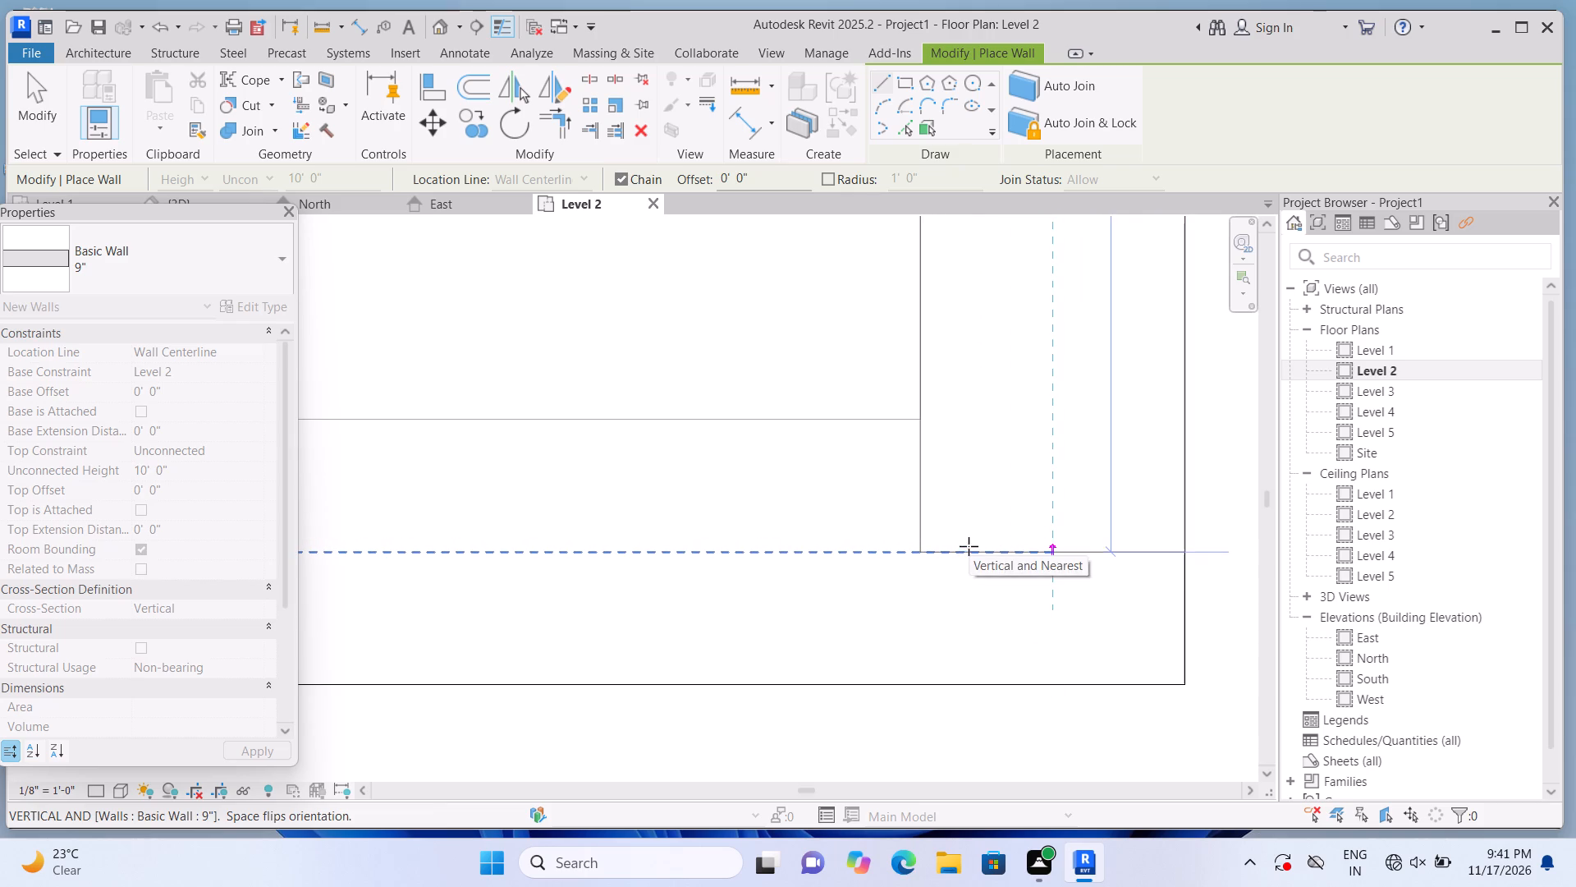
{"action": "left_click", "coordinate": [974, 556]}
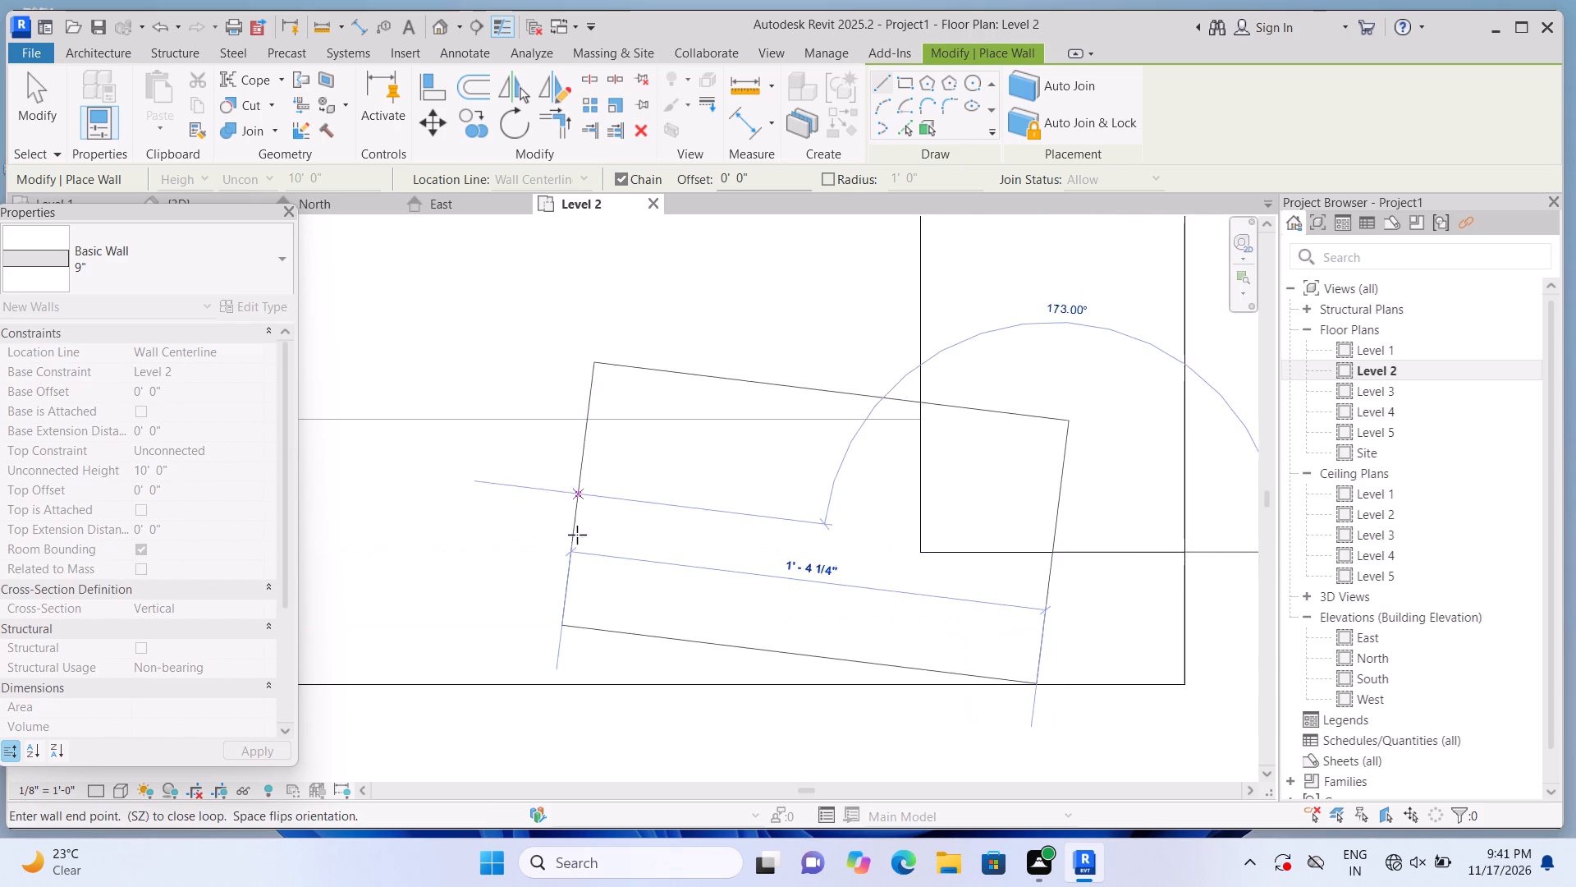
Continue the 9" wall chain west along the south side to the porch's east wall line and end the chain.
{"action": "scroll", "coordinate": [575, 545], "scroll_direction": "down", "scroll_amount": 5}
{"action": "scroll", "coordinate": [676, 561], "scroll_direction": "down", "scroll_amount": 16}
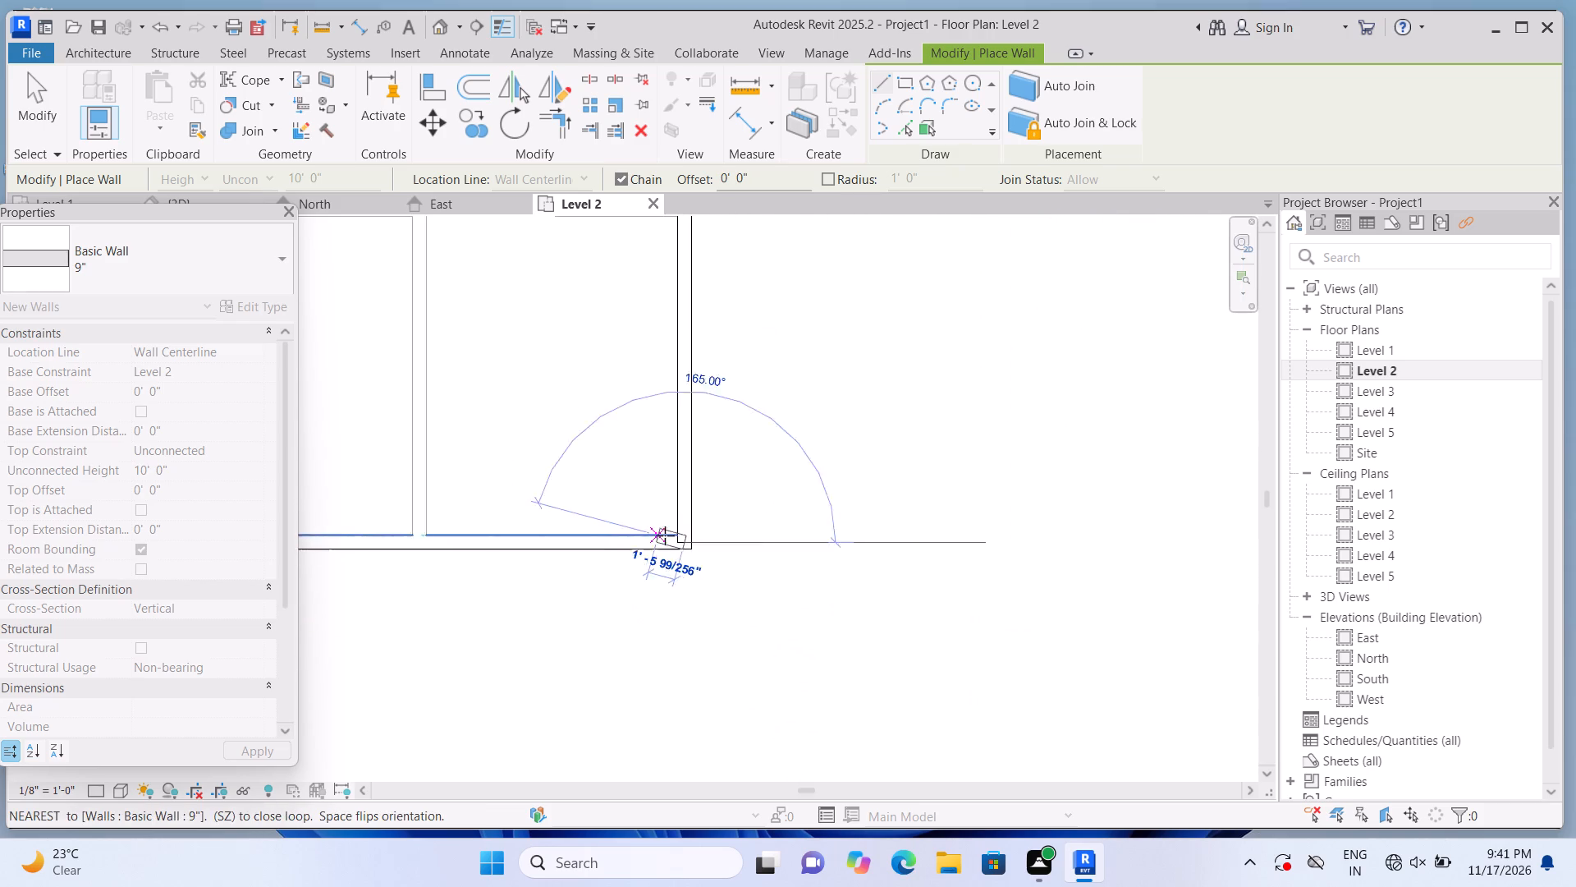
{"action": "scroll", "coordinate": [665, 535], "scroll_direction": "down", "scroll_amount": 1}
{"action": "scroll", "coordinate": [665, 535], "scroll_direction": "up", "scroll_amount": 1}
{"action": "scroll", "coordinate": [663, 535], "scroll_direction": "down", "scroll_amount": 4}
{"action": "middle_click_drag", "start_coordinate": [508, 503], "coordinate": [871, 528]}
{"action": "scroll", "coordinate": [667, 545], "scroll_direction": "up", "scroll_amount": 1}
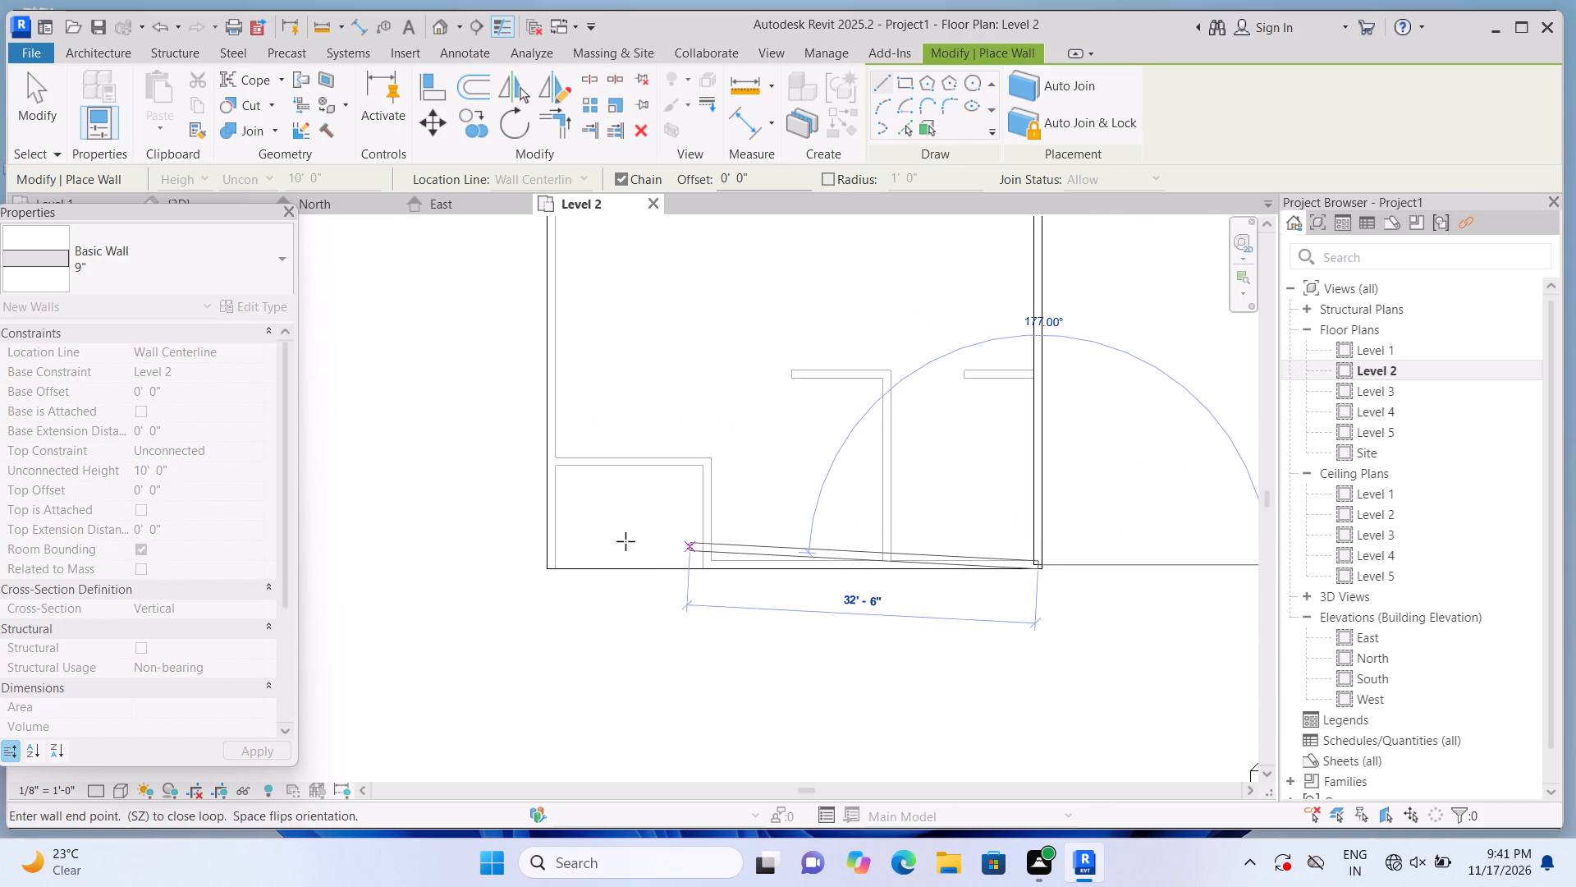
{"action": "scroll", "coordinate": [625, 541], "scroll_direction": "up", "scroll_amount": 1}
{"action": "scroll", "coordinate": [461, 547], "scroll_direction": "up", "scroll_amount": 1}
{"action": "scroll", "coordinate": [576, 602], "scroll_direction": "up", "scroll_amount": 5}
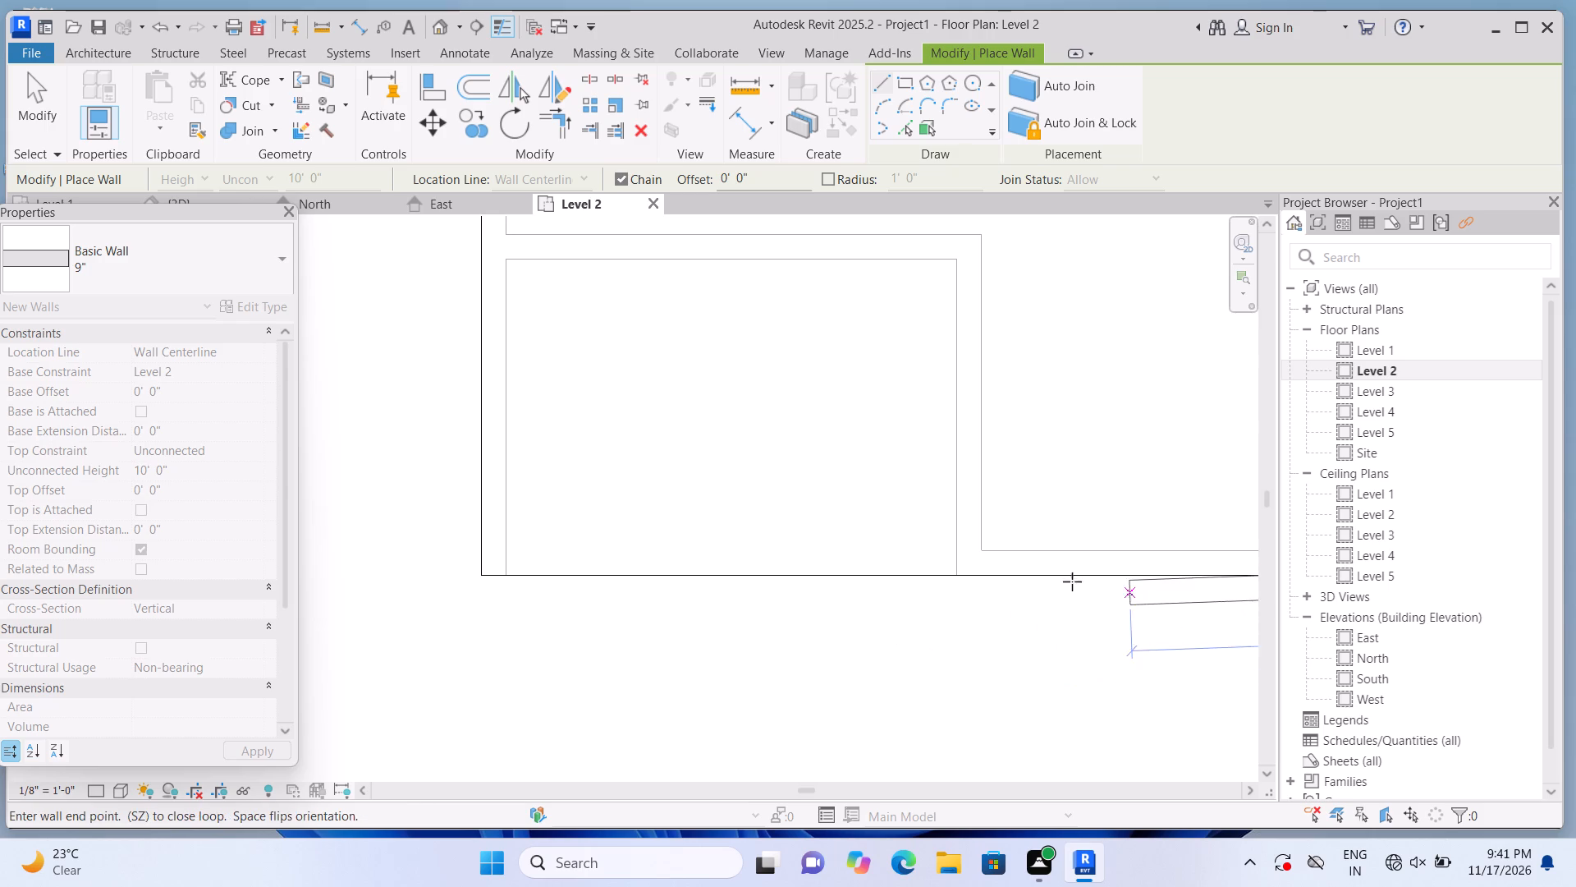
{"action": "scroll", "coordinate": [1015, 571], "scroll_direction": "up", "scroll_amount": 7}
{"action": "scroll", "coordinate": [906, 586], "scroll_direction": "up", "scroll_amount": 3}
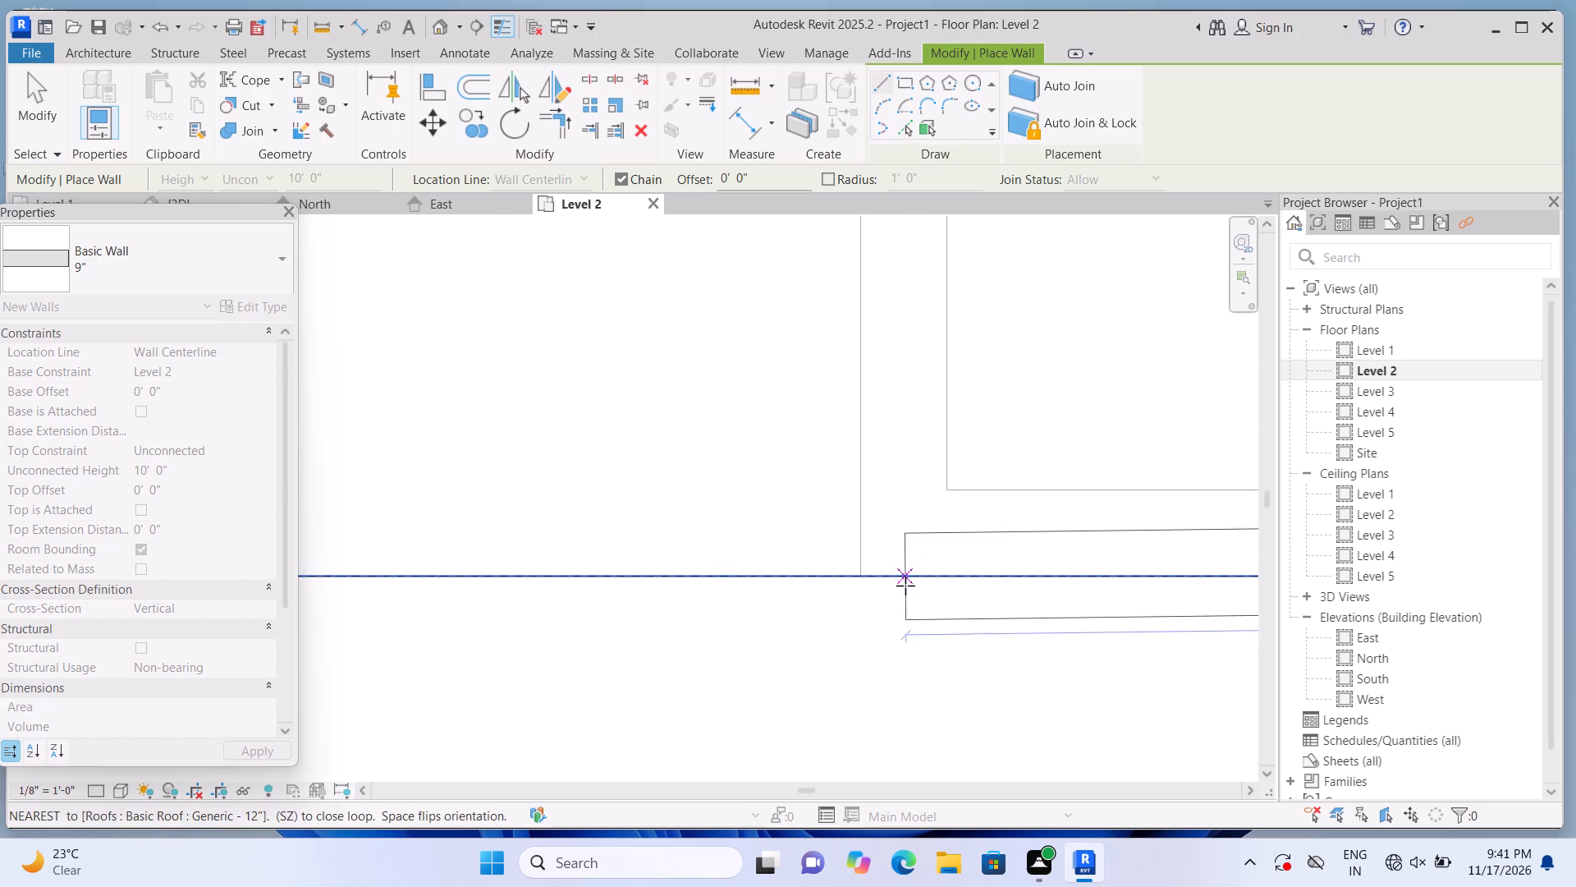
{"action": "scroll", "coordinate": [905, 586], "scroll_direction": "up", "scroll_amount": 2}
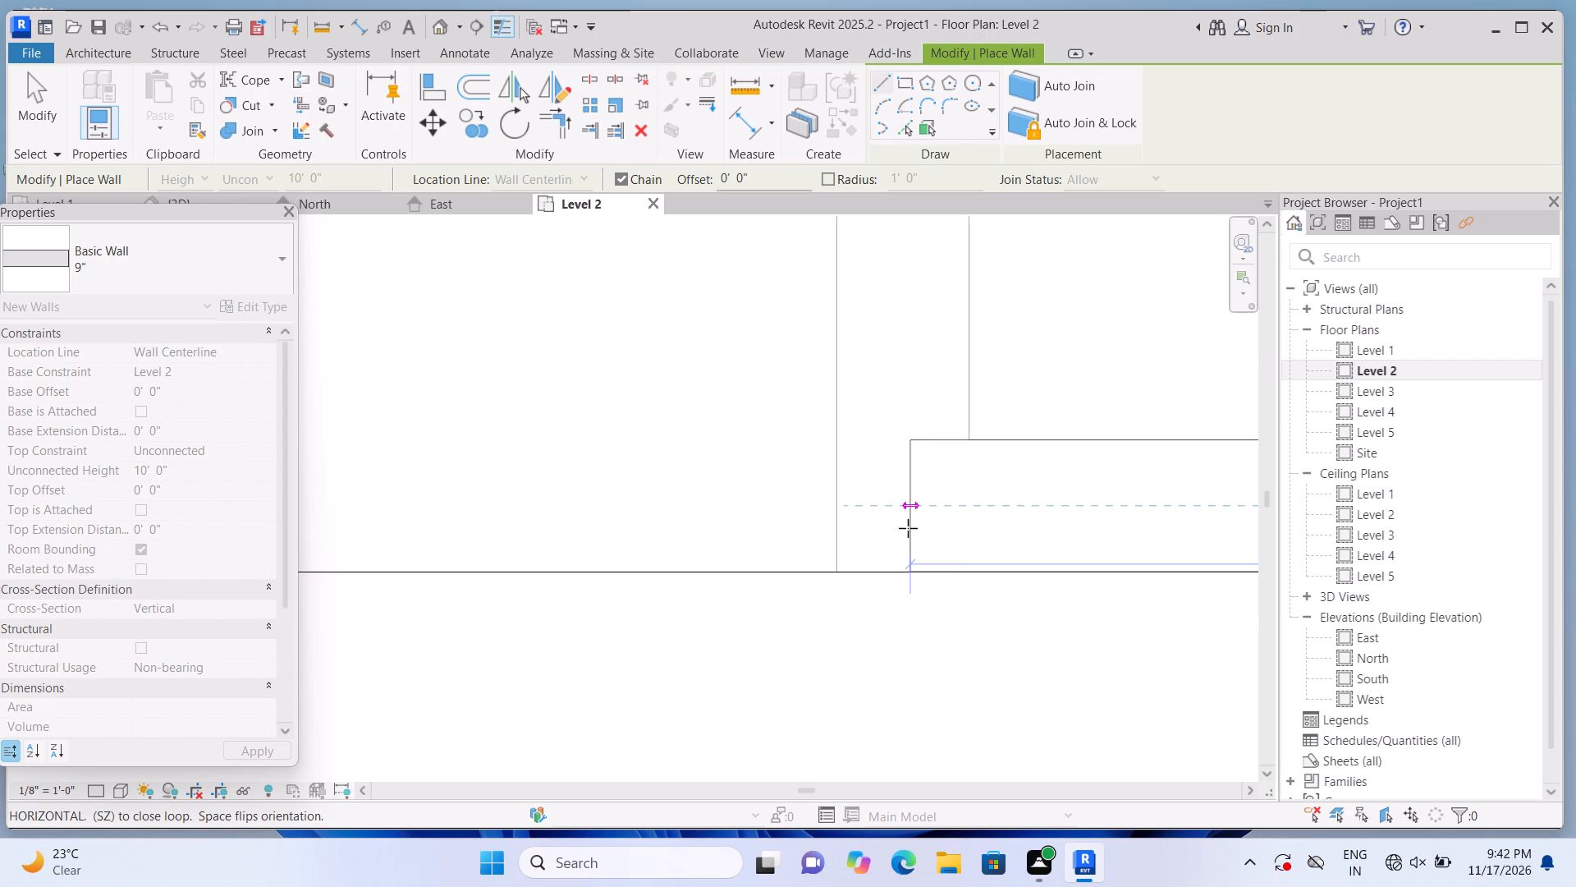
{"action": "left_click", "coordinate": [908, 527]}
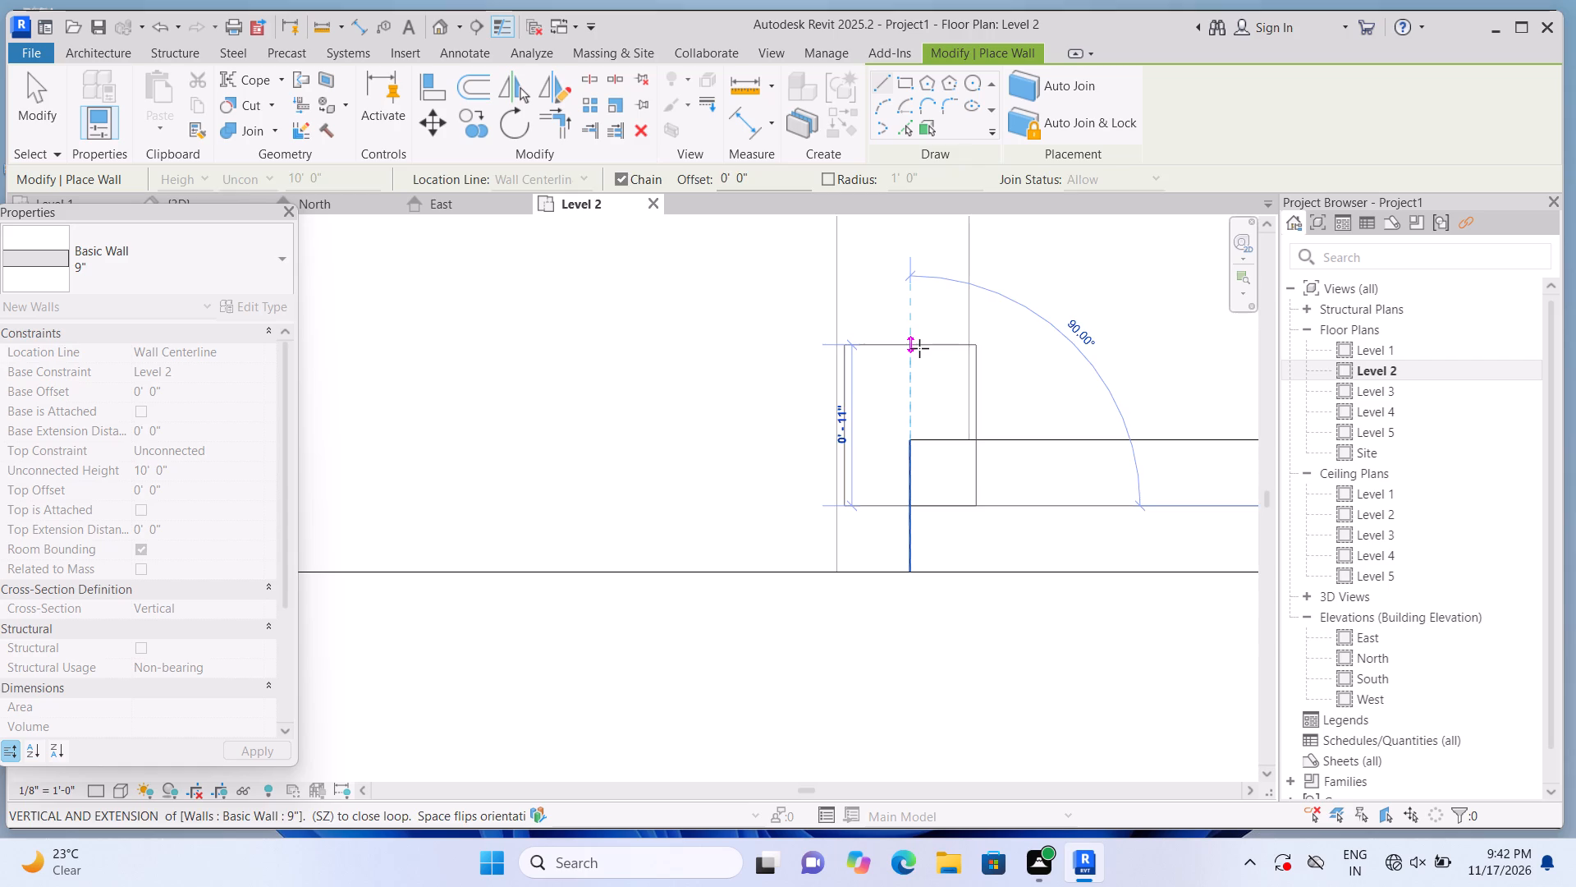
{"action": "key", "text": "Escape"}
Draw a 9" wall north along the porch's east side, from the south wall's end to the porch's north wall centerline.
{"action": "left_click", "coordinate": [901, 495]}
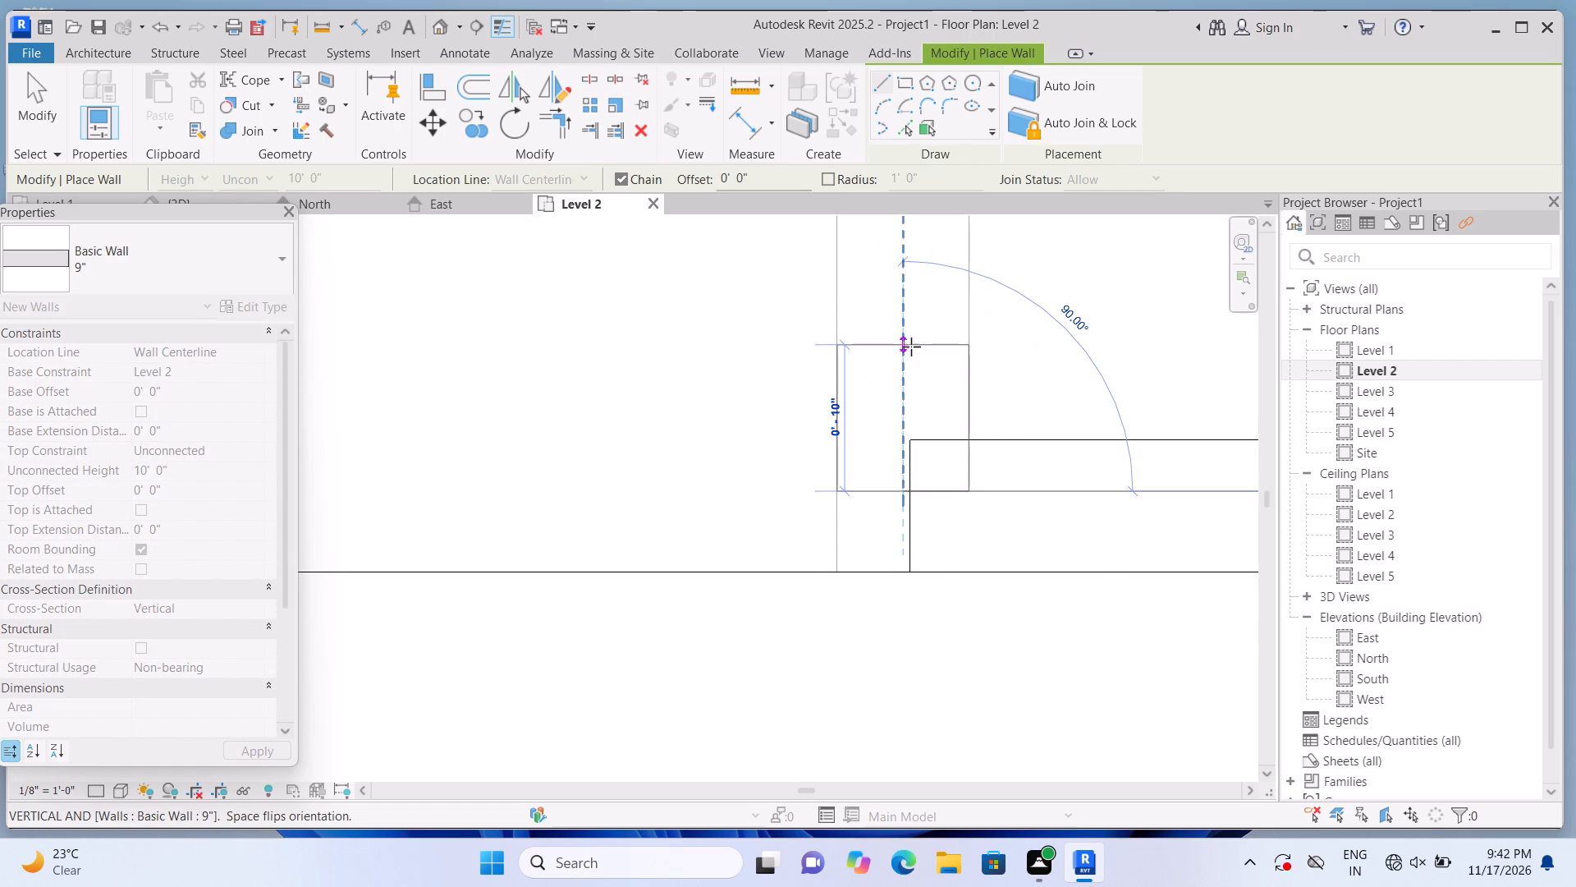
{"action": "scroll", "coordinate": [919, 270], "scroll_direction": "down", "scroll_amount": 6}
{"action": "middle_click_drag", "start_coordinate": [909, 307], "coordinate": [868, 724]}
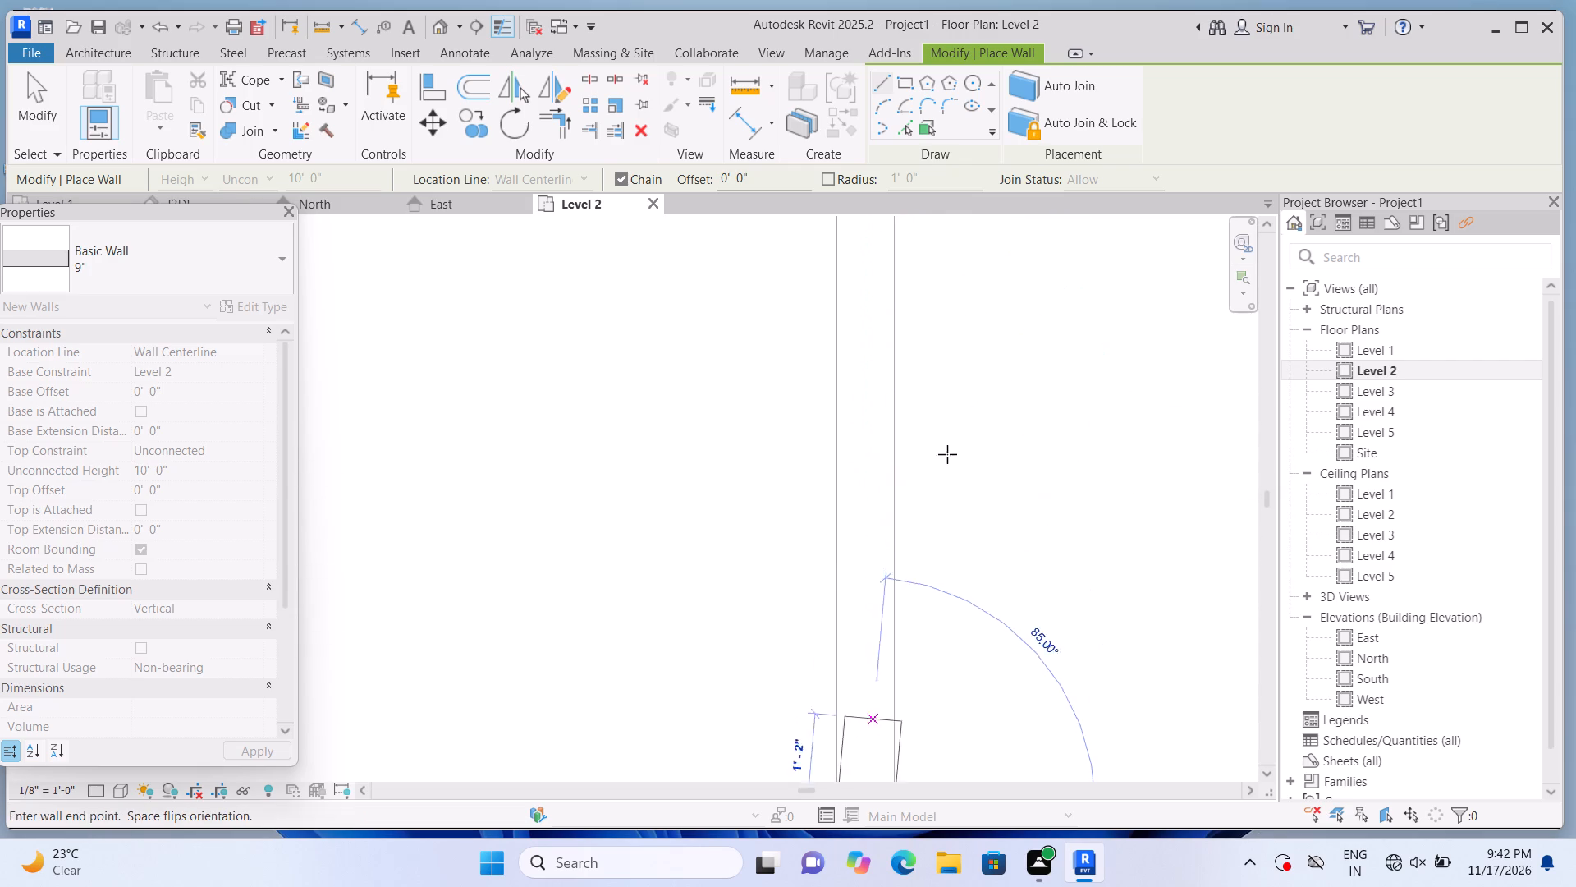
{"action": "scroll", "coordinate": [951, 247], "scroll_direction": "down", "scroll_amount": 6}
{"action": "middle_click_drag", "start_coordinate": [858, 328], "coordinate": [809, 581]}
{"action": "scroll", "coordinate": [816, 591], "scroll_direction": "up", "scroll_amount": 2}
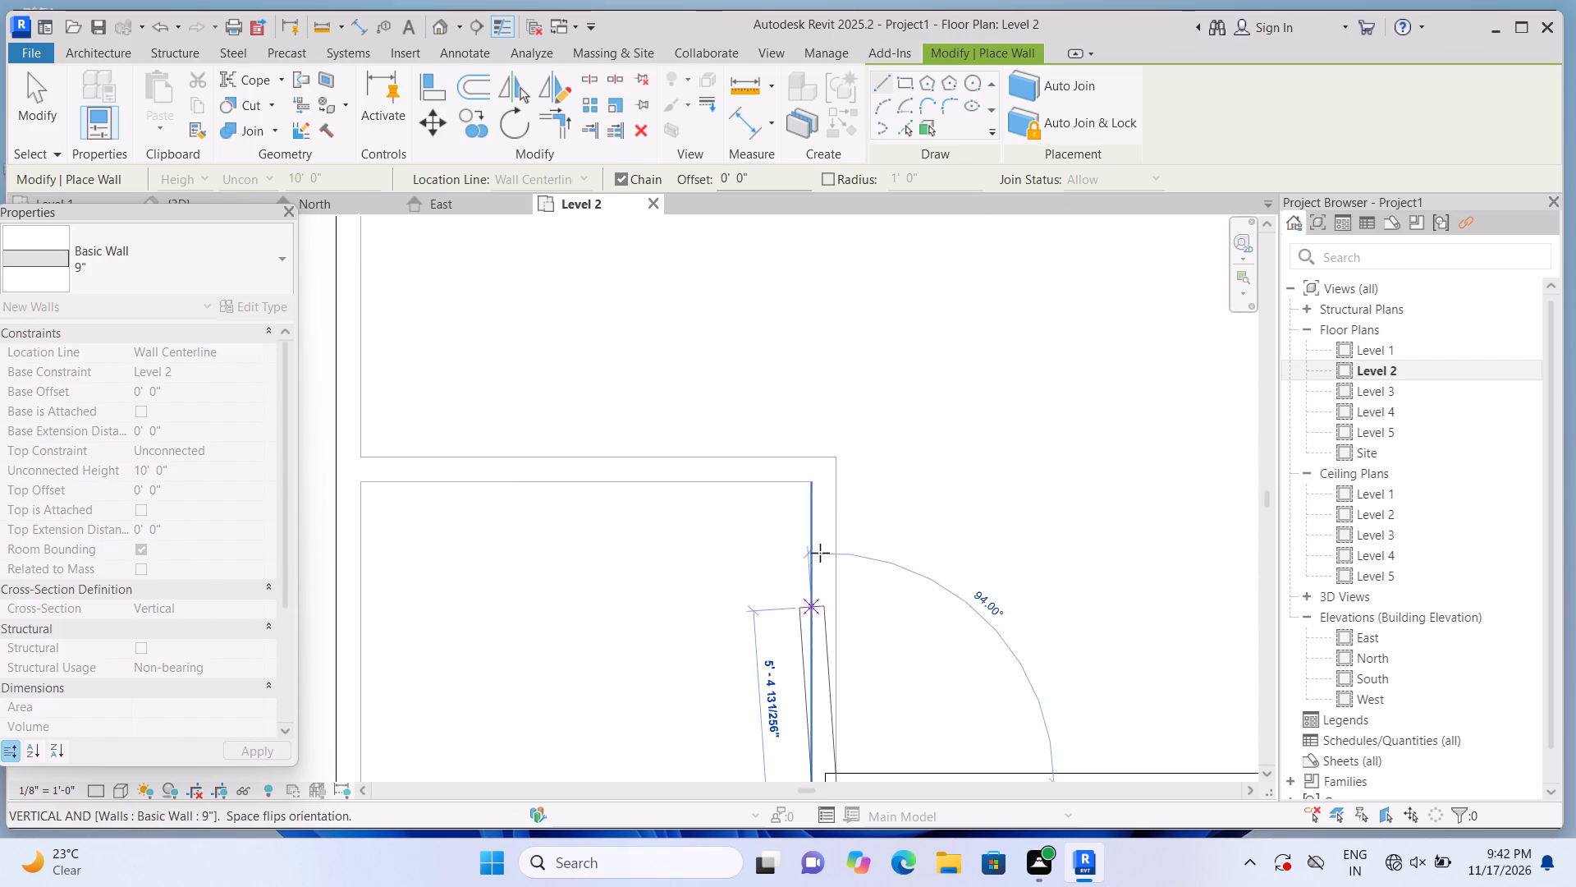
{"action": "scroll", "coordinate": [820, 553], "scroll_direction": "up", "scroll_amount": 11}
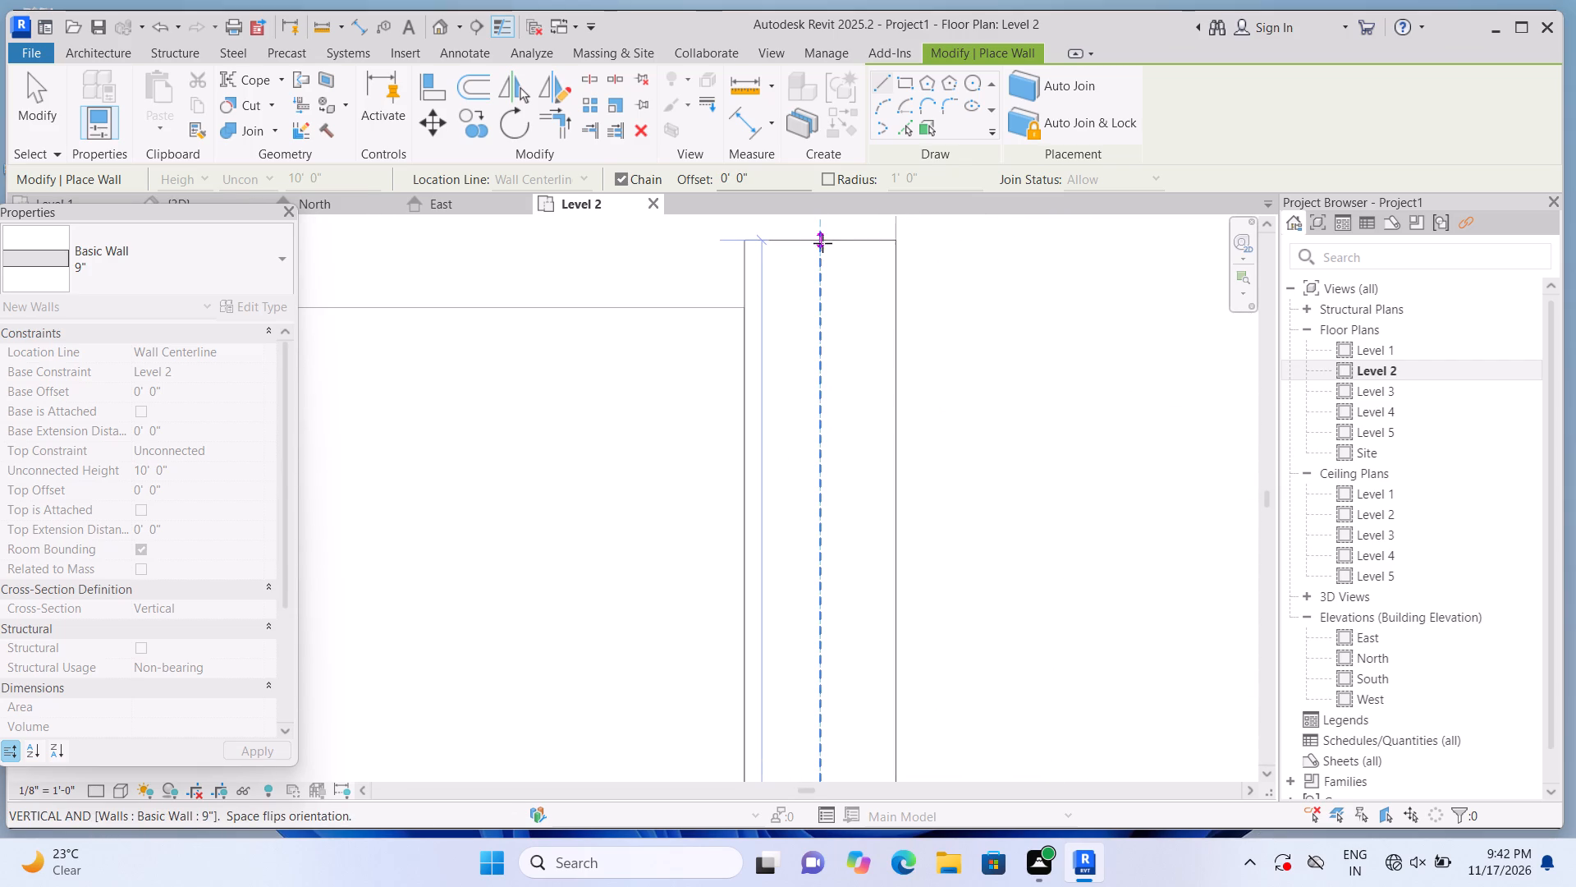
{"action": "left_click", "coordinate": [821, 228]}
Continue the 9" wall about 14'-6" west along the porch's north side to the building's west wall centerline.
{"action": "scroll", "coordinate": [576, 221], "scroll_direction": "down", "scroll_amount": 2}
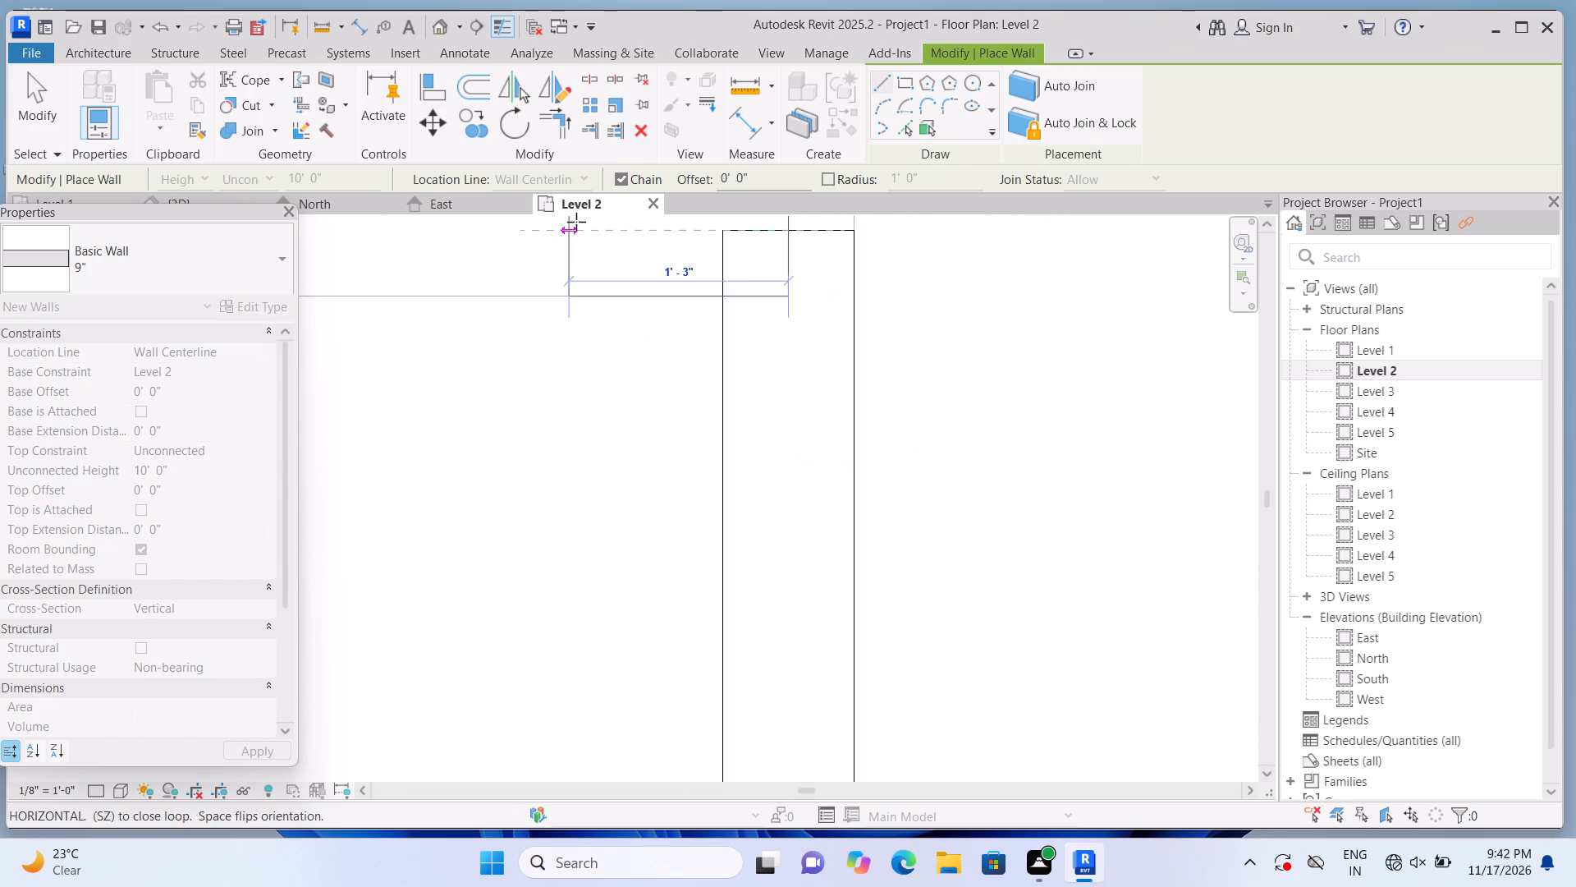
{"action": "scroll", "coordinate": [576, 222], "scroll_direction": "down", "scroll_amount": 10}
{"action": "middle_click_drag", "start_coordinate": [613, 306], "coordinate": [849, 624]}
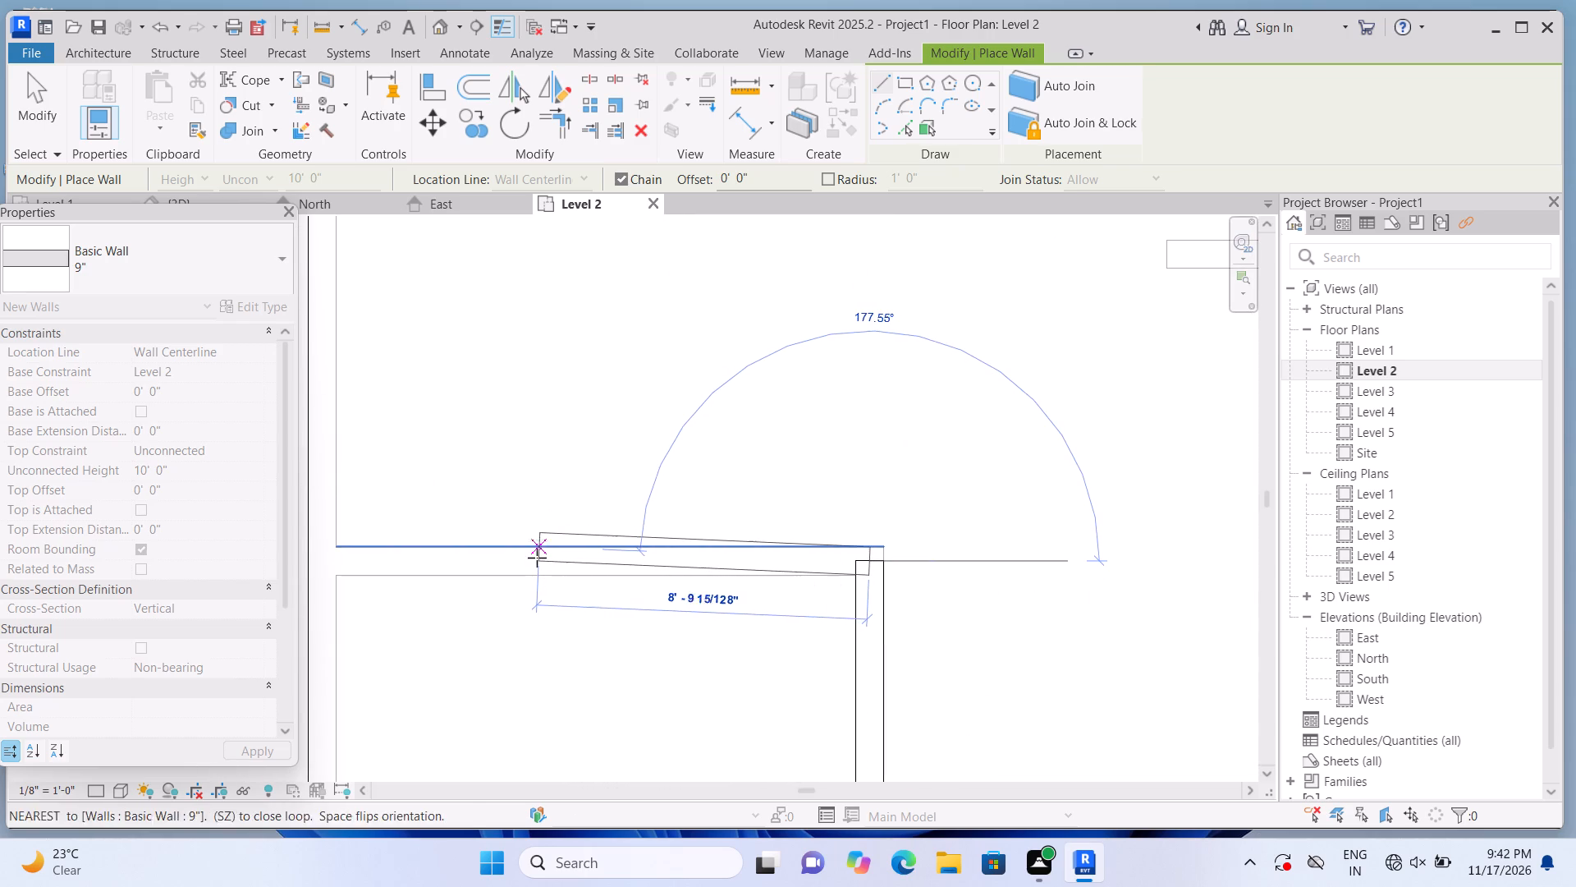
{"action": "scroll", "coordinate": [539, 558], "scroll_direction": "down", "scroll_amount": 3}
{"action": "middle_click_drag", "start_coordinate": [527, 557], "coordinate": [624, 581]}
{"action": "scroll", "coordinate": [539, 586], "scroll_direction": "up", "scroll_amount": 2}
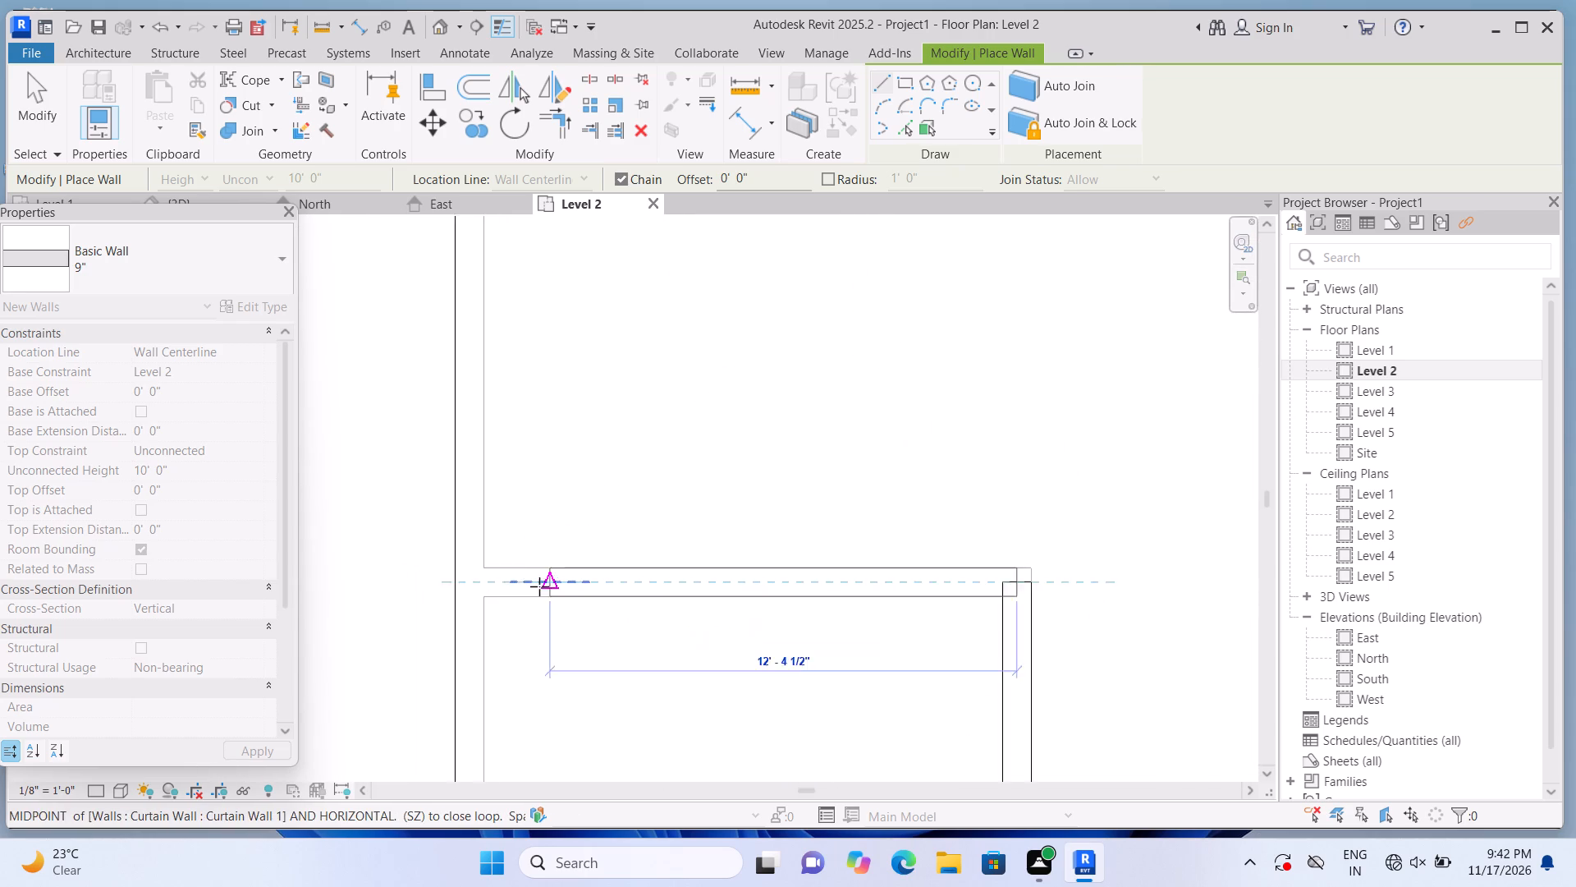
{"action": "scroll", "coordinate": [539, 586], "scroll_direction": "up", "scroll_amount": 8}
{"action": "left_click", "coordinate": [415, 585]}
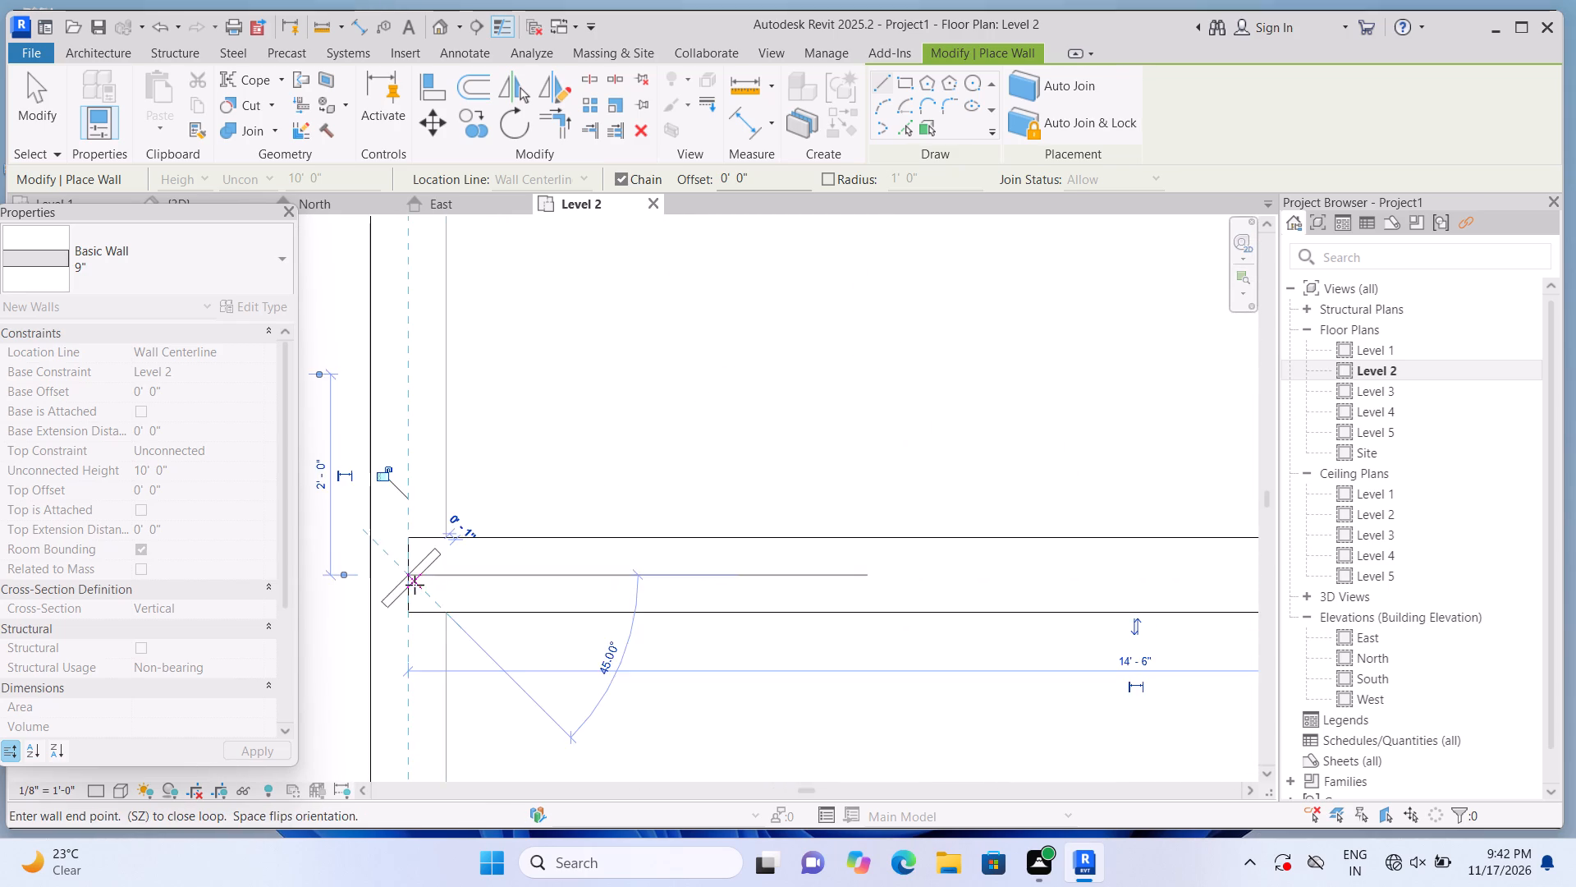
Continue the 9" wall chain south along the porch's west side to the building's southwest corner and end the chain.
{"action": "scroll", "coordinate": [415, 575], "scroll_direction": "down", "scroll_amount": 12}
{"action": "scroll", "coordinate": [380, 679], "scroll_direction": "up", "scroll_amount": 2}
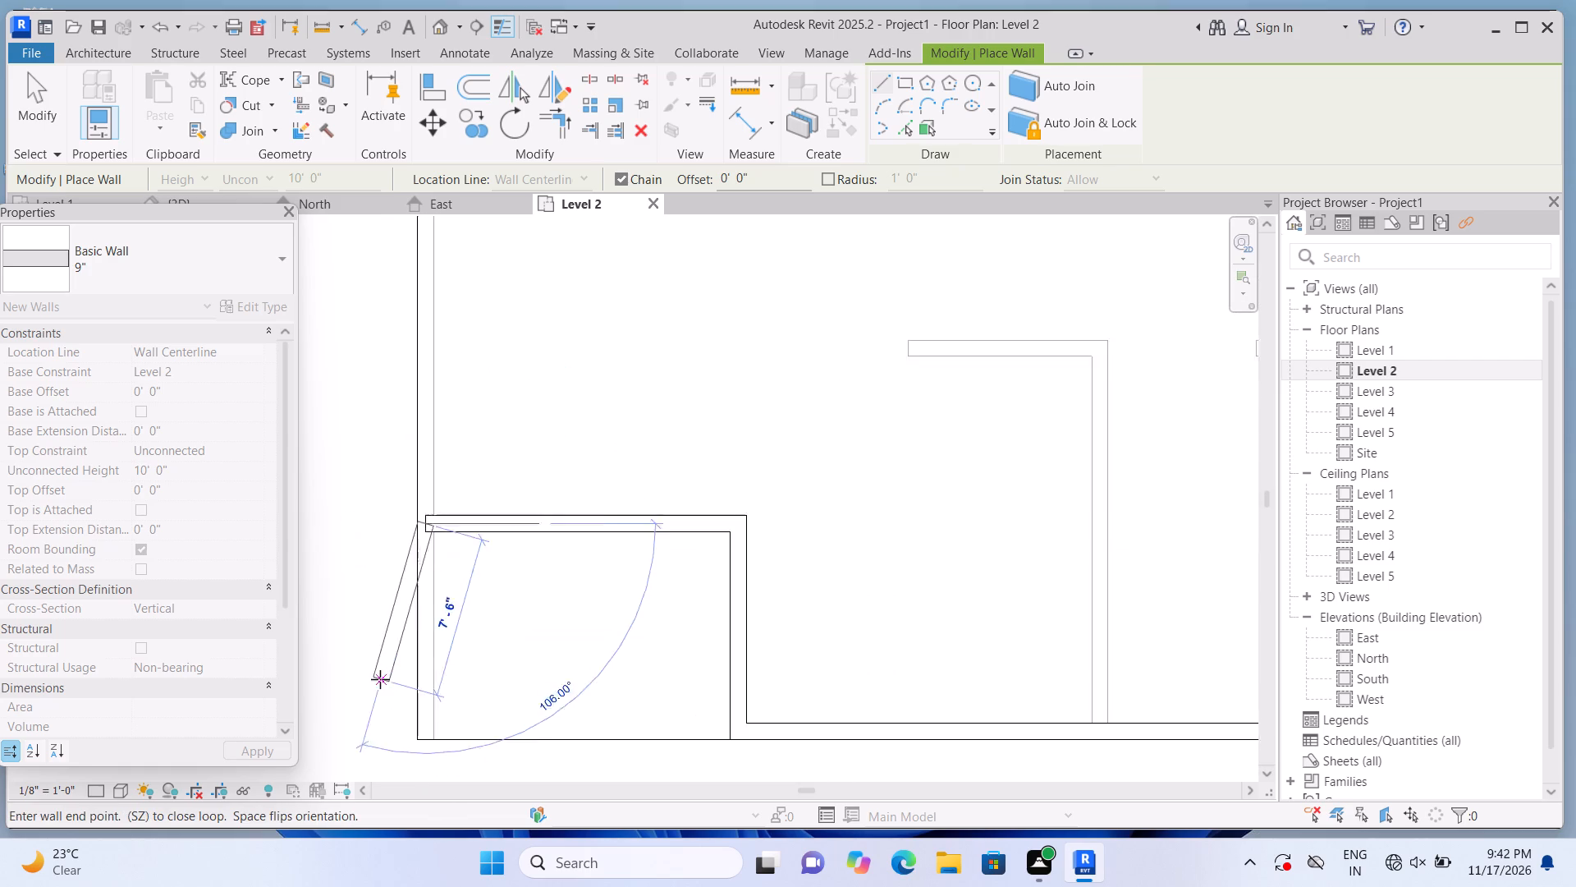
{"action": "scroll", "coordinate": [380, 679], "scroll_direction": "up", "scroll_amount": 2}
{"action": "scroll", "coordinate": [458, 624], "scroll_direction": "up", "scroll_amount": 2}
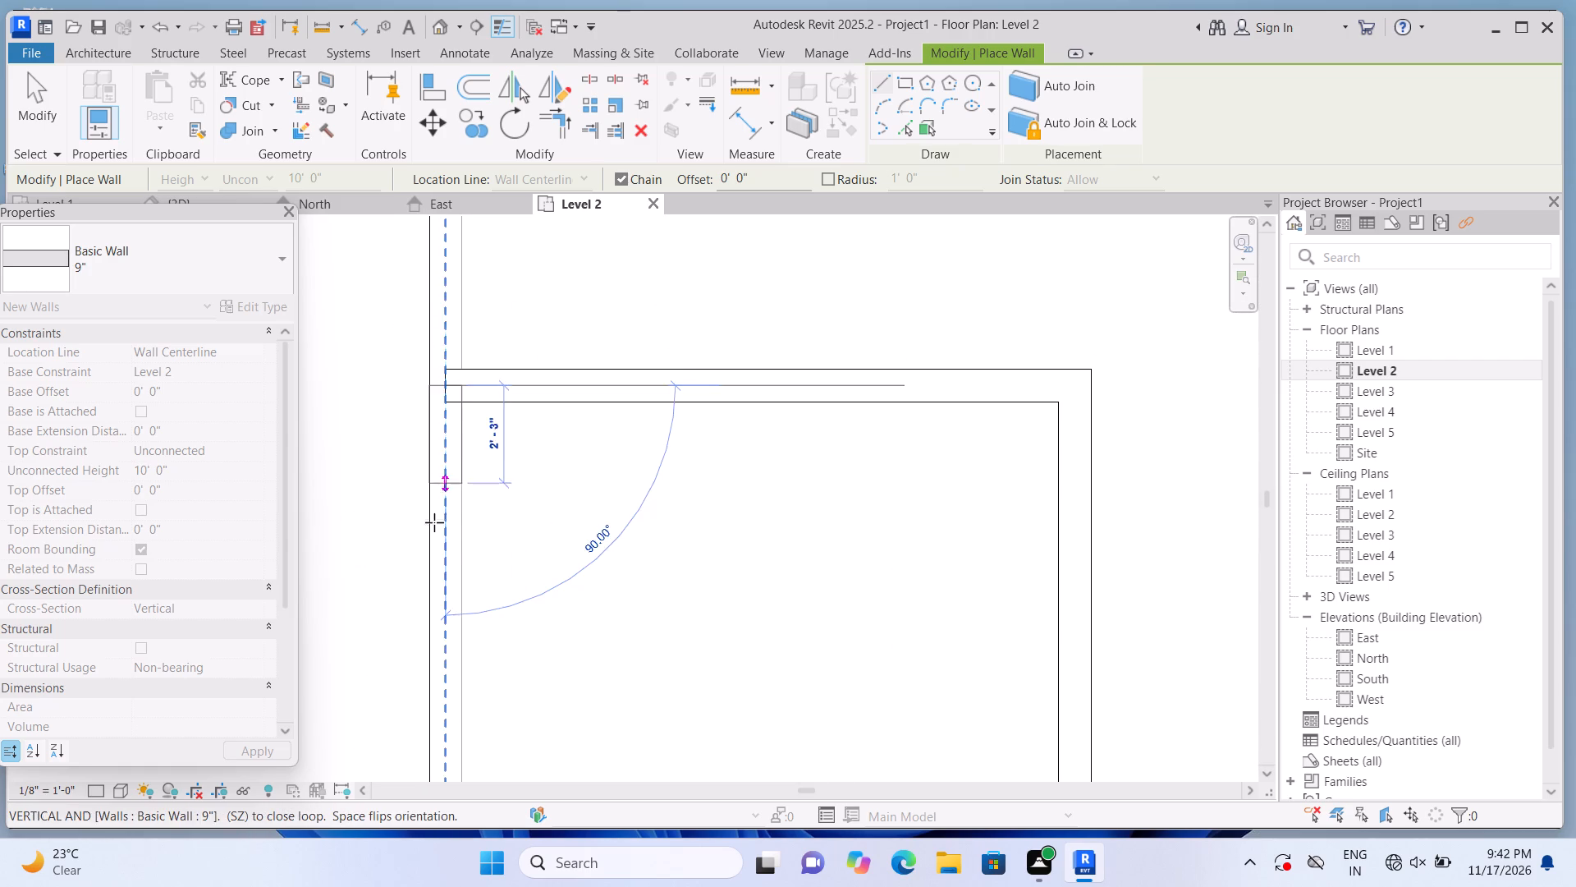
{"action": "scroll", "coordinate": [423, 542], "scroll_direction": "down", "scroll_amount": 7}
{"action": "scroll", "coordinate": [414, 682], "scroll_direction": "up", "scroll_amount": 3}
{"action": "scroll", "coordinate": [465, 631], "scroll_direction": "up", "scroll_amount": 1}
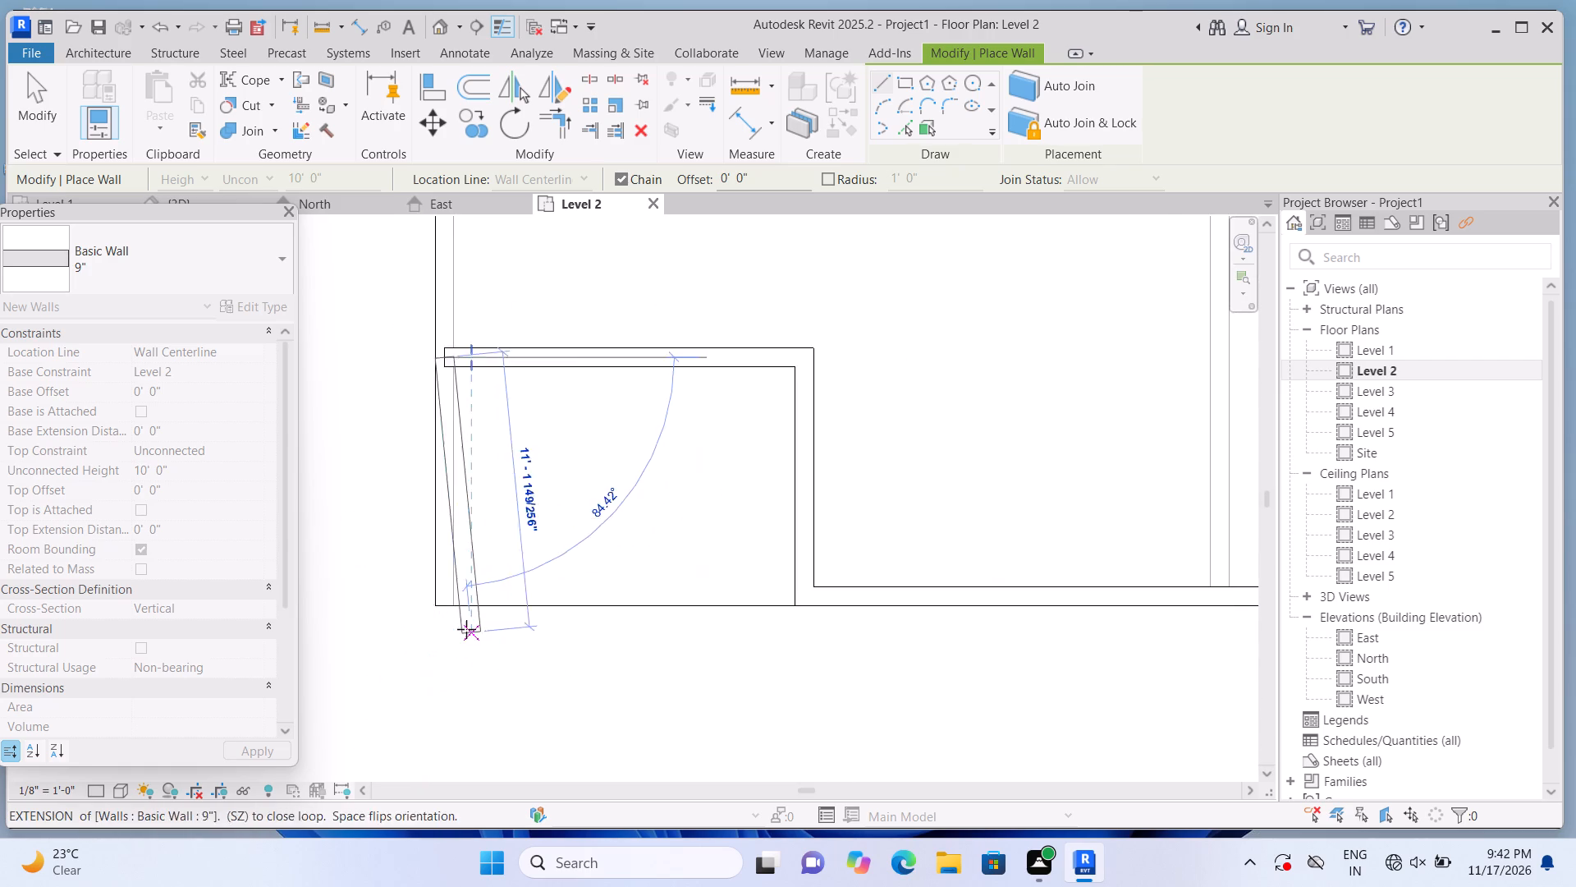
{"action": "scroll", "coordinate": [466, 629], "scroll_direction": "up", "scroll_amount": 8}
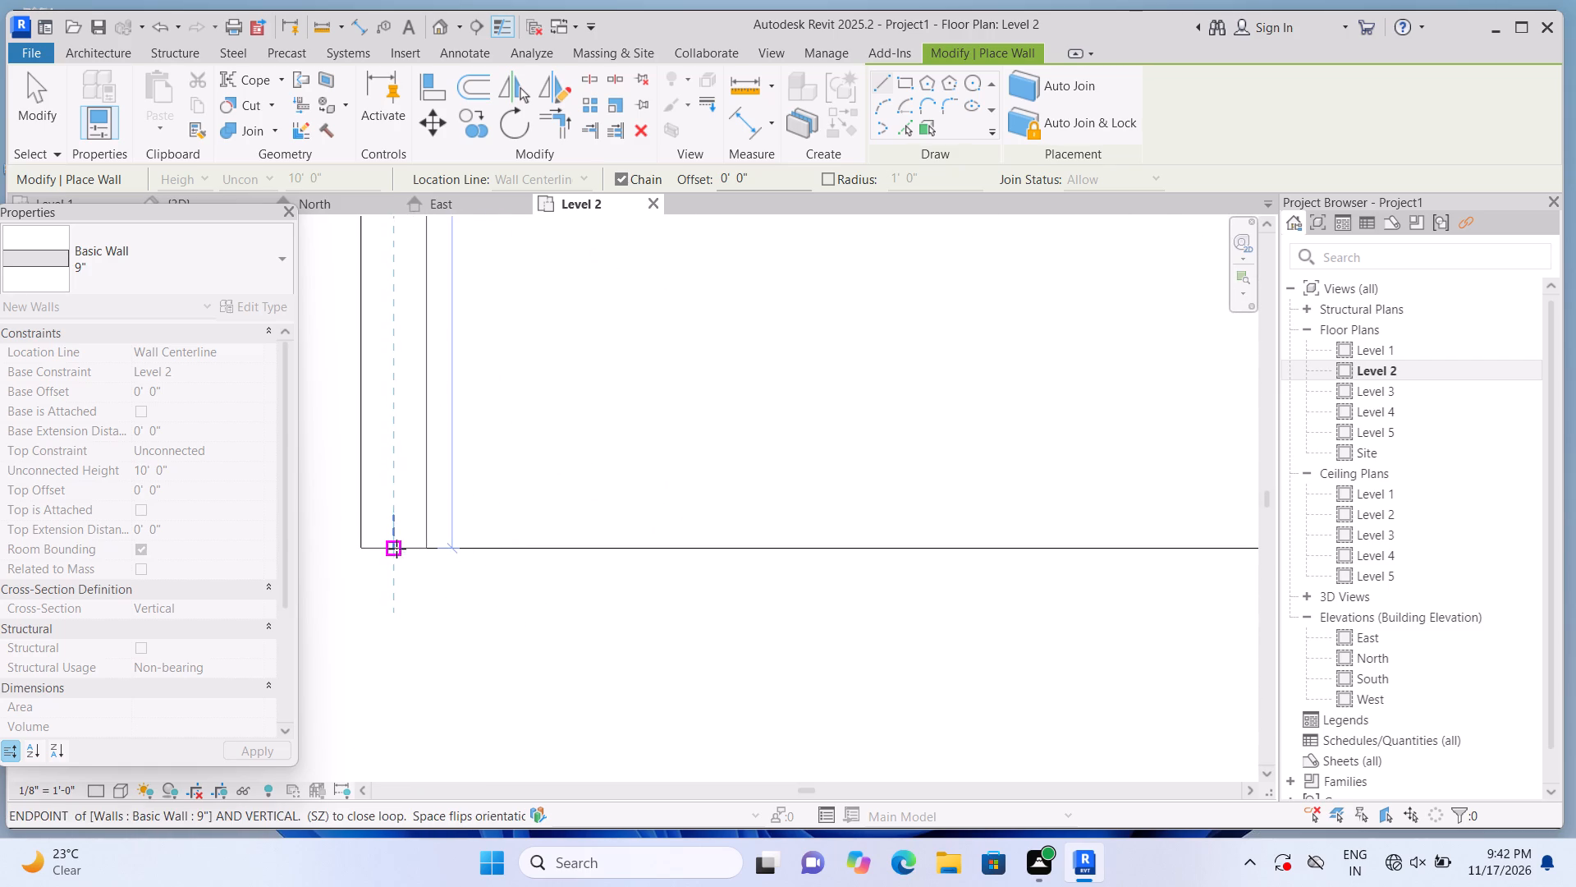
{"action": "left_click", "coordinate": [396, 549]}
{"action": "key", "text": "Escape"}
Draw the 9" west wall from the porch's northwest corner up to the building's northwest corner and end wall placement.
{"action": "scroll", "coordinate": [400, 587], "scroll_direction": "down", "scroll_amount": 2}
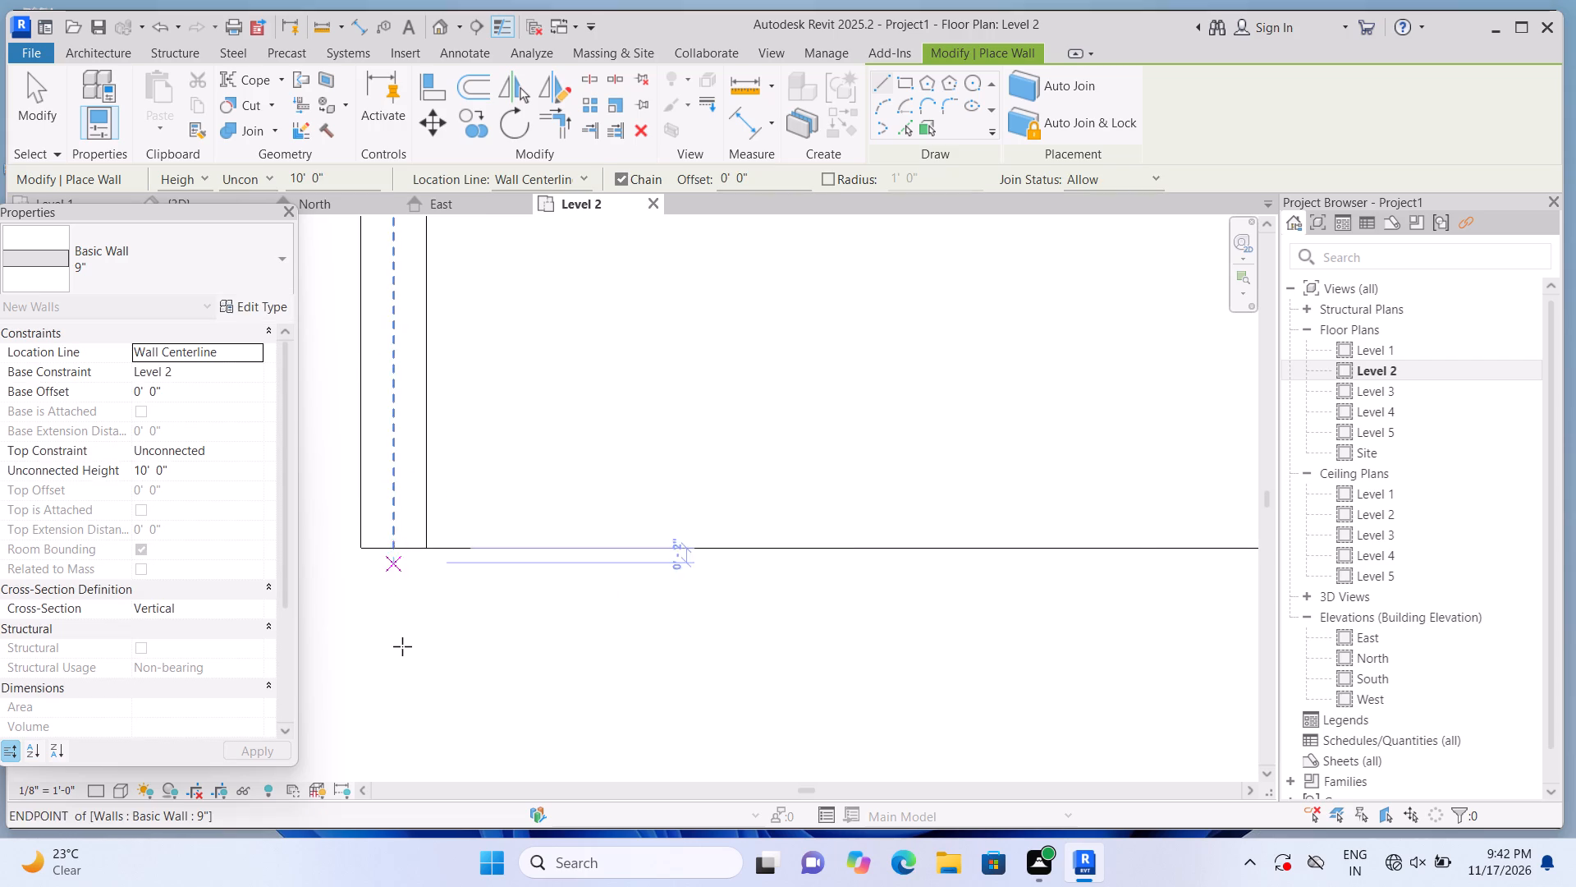
{"action": "scroll", "coordinate": [402, 646], "scroll_direction": "down", "scroll_amount": 11}
{"action": "scroll", "coordinate": [427, 402], "scroll_direction": "up", "scroll_amount": 8}
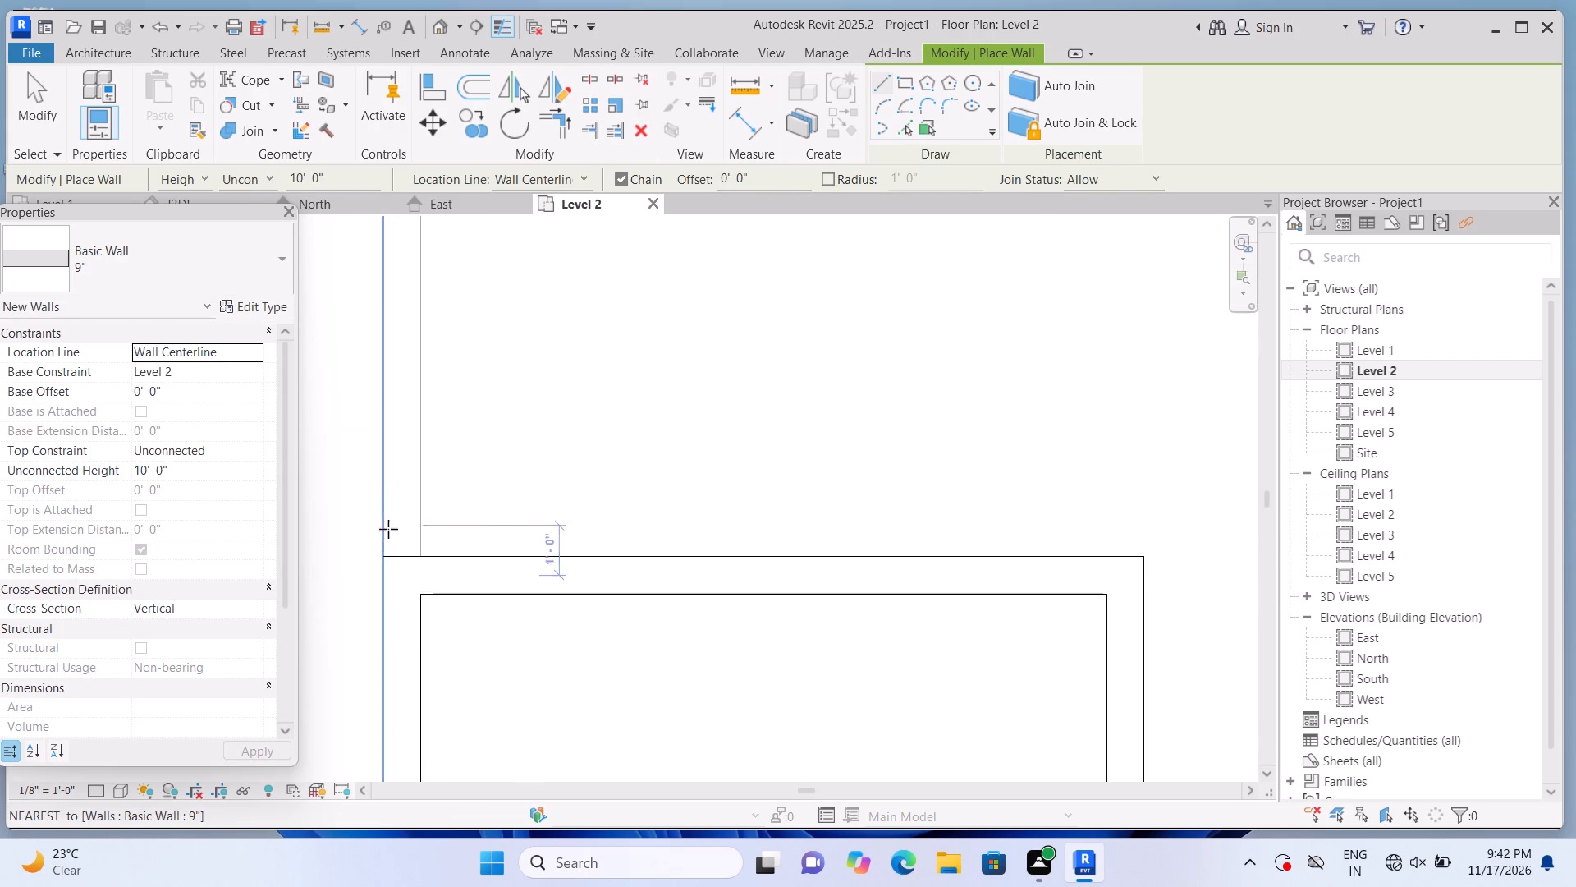
{"action": "scroll", "coordinate": [388, 529], "scroll_direction": "up", "scroll_amount": 4}
{"action": "left_click", "coordinate": [404, 560]}
{"action": "scroll", "coordinate": [410, 418], "scroll_direction": "down", "scroll_amount": 7}
{"action": "middle_click_drag", "start_coordinate": [427, 406], "coordinate": [430, 752]}
{"action": "scroll", "coordinate": [450, 491], "scroll_direction": "down", "scroll_amount": 2}
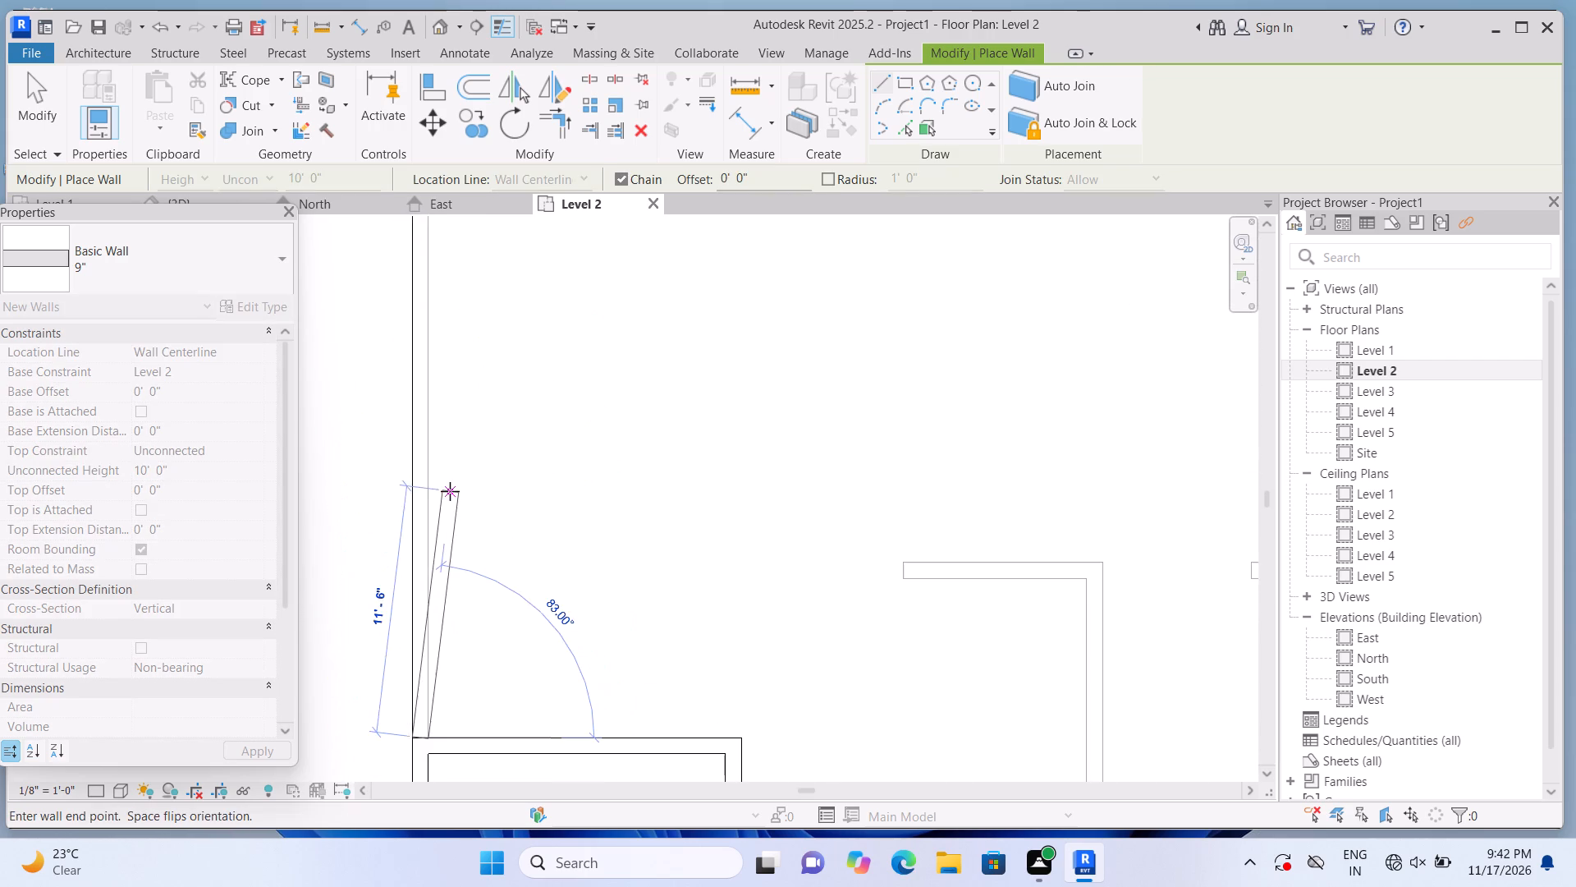
{"action": "scroll", "coordinate": [450, 491], "scroll_direction": "down", "scroll_amount": 8}
{"action": "scroll", "coordinate": [448, 371], "scroll_direction": "up", "scroll_amount": 3}
{"action": "scroll", "coordinate": [456, 296], "scroll_direction": "up", "scroll_amount": 1}
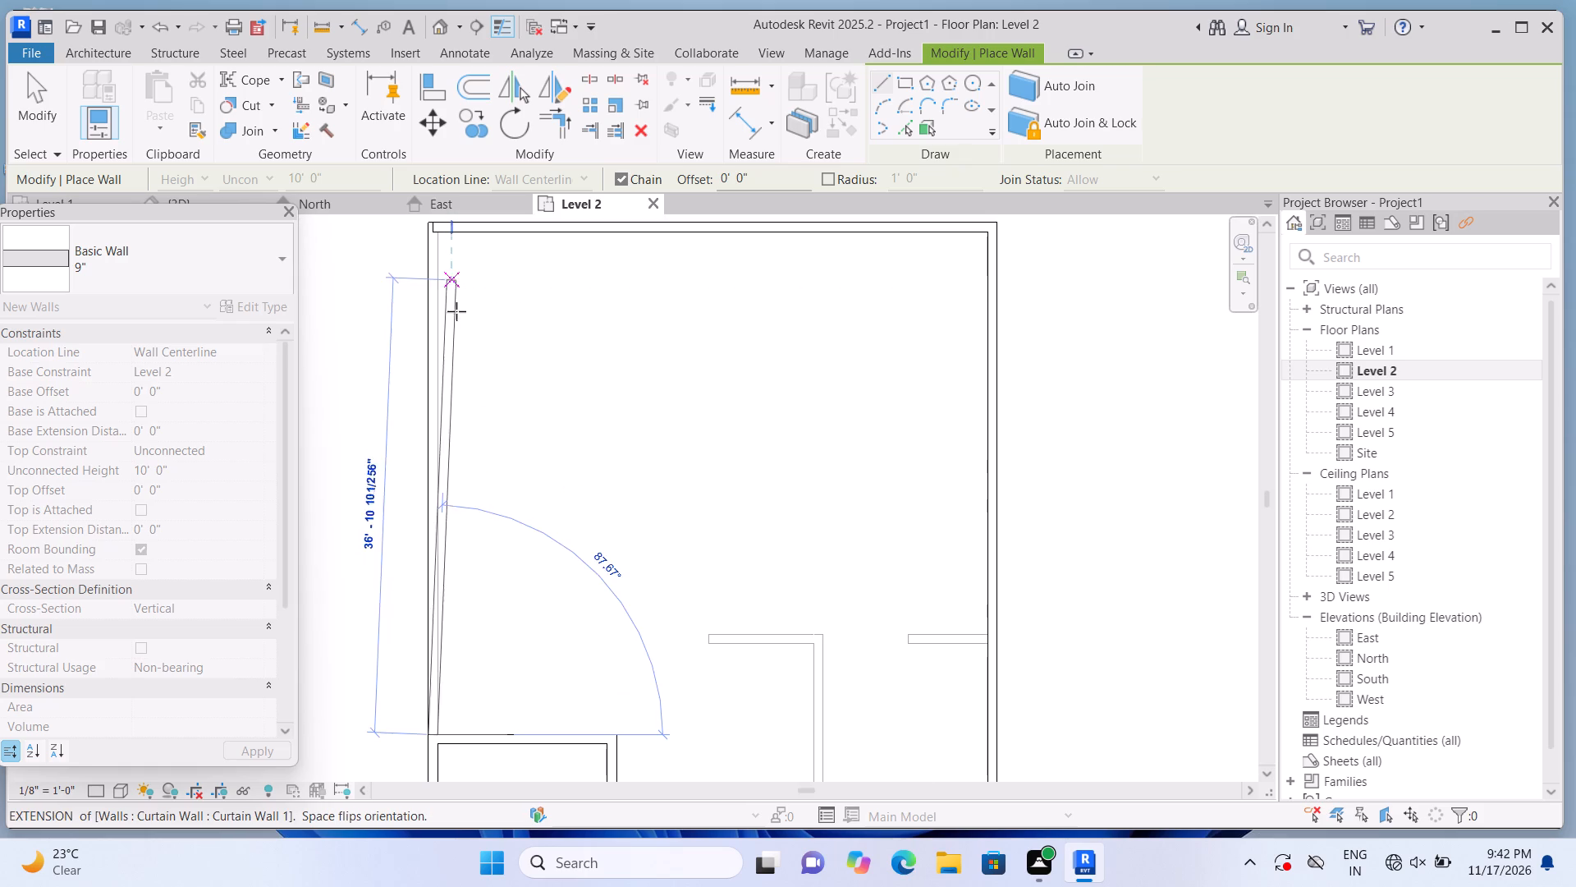
{"action": "scroll", "coordinate": [468, 623], "scroll_direction": "up", "scroll_amount": 2}
{"action": "scroll", "coordinate": [462, 635], "scroll_direction": "down", "scroll_amount": 4}
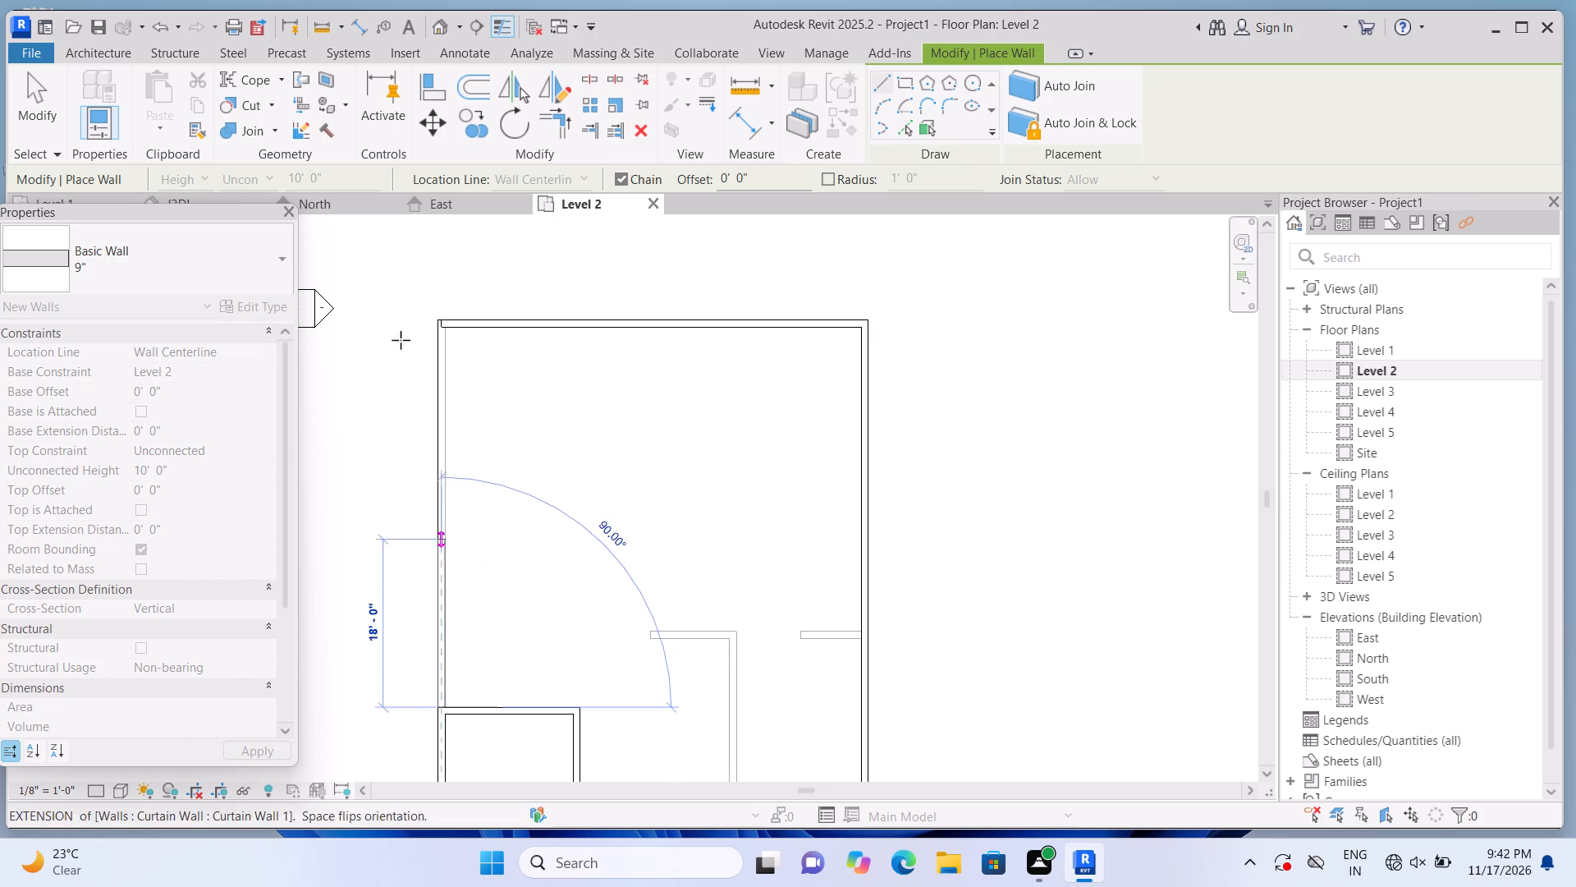
{"action": "scroll", "coordinate": [445, 286], "scroll_direction": "up", "scroll_amount": 11}
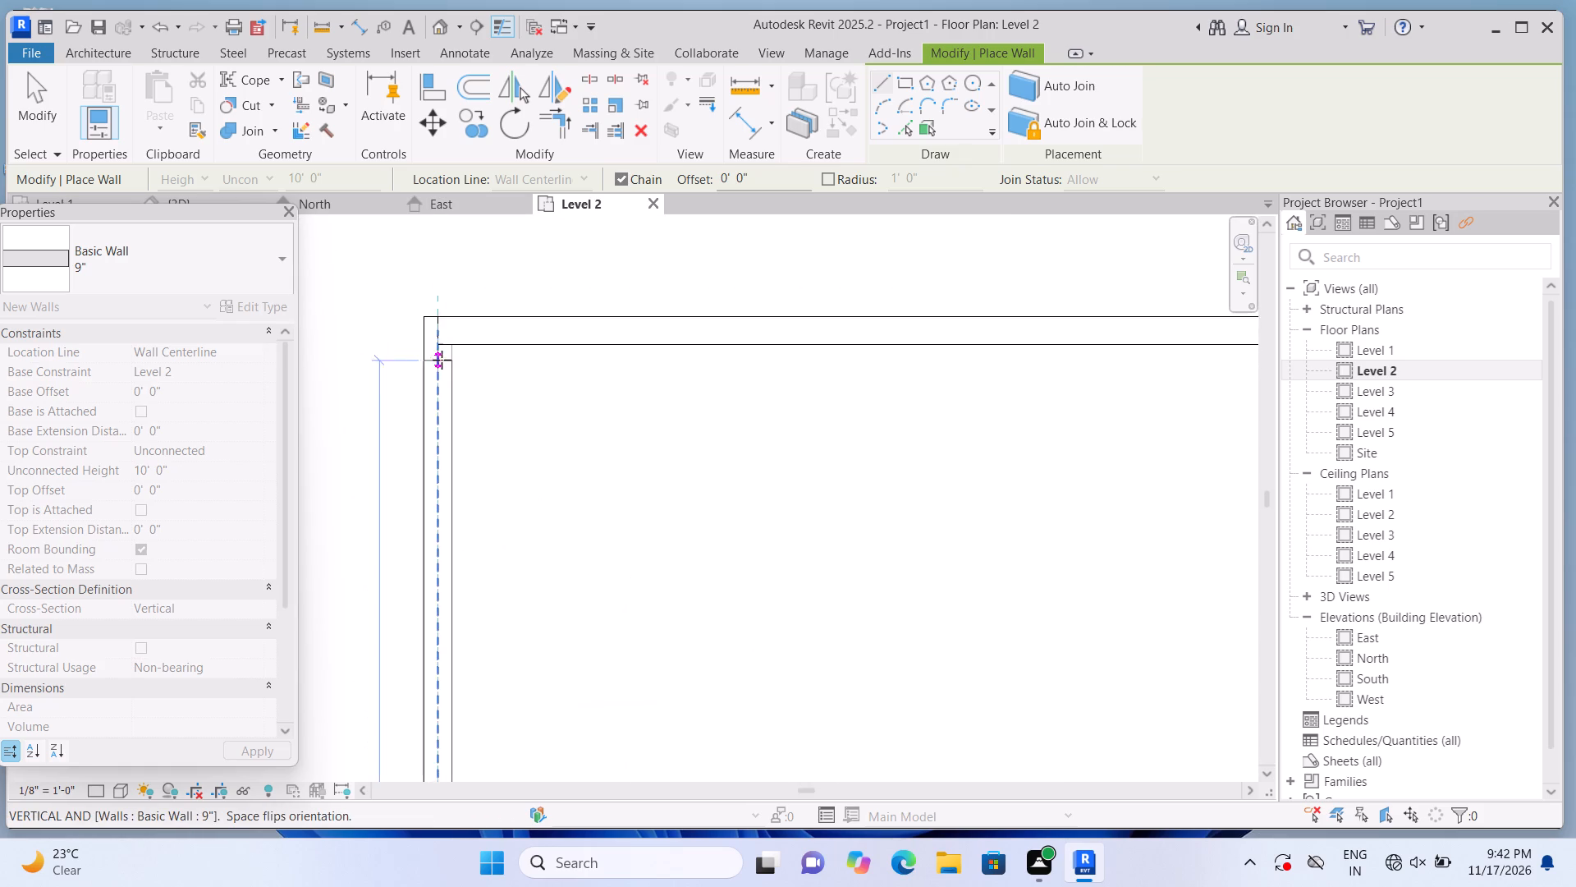
{"action": "scroll", "coordinate": [442, 360], "scroll_direction": "up", "scroll_amount": 5}
{"action": "left_click", "coordinate": [444, 290]}
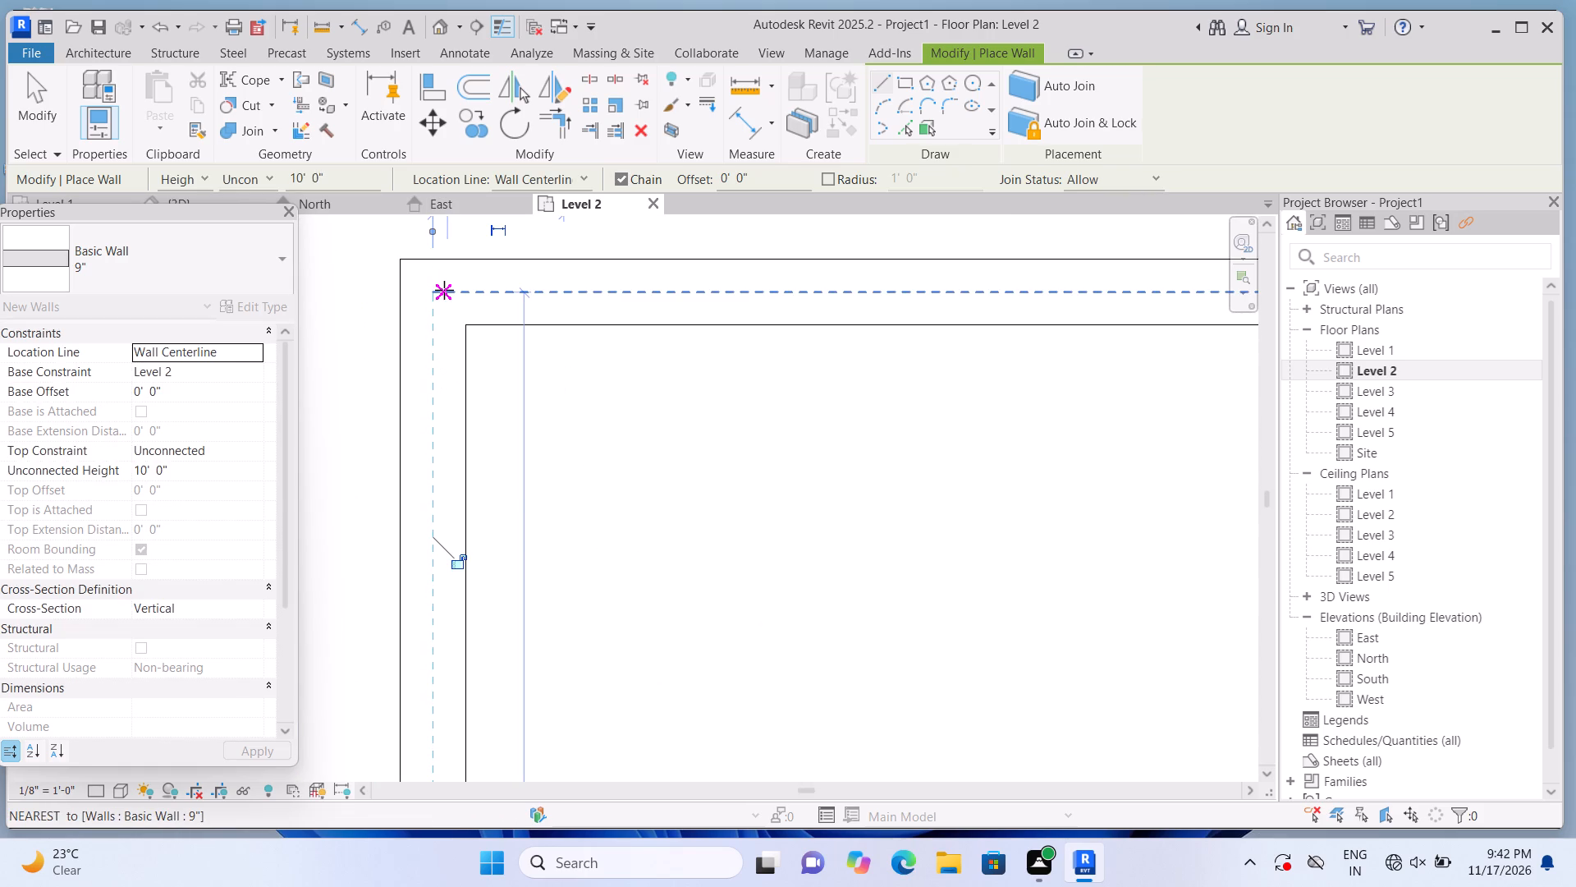
{"action": "key", "text": "Escape"}
{"action": "scroll", "coordinate": [448, 296], "scroll_direction": "down", "scroll_amount": 15}
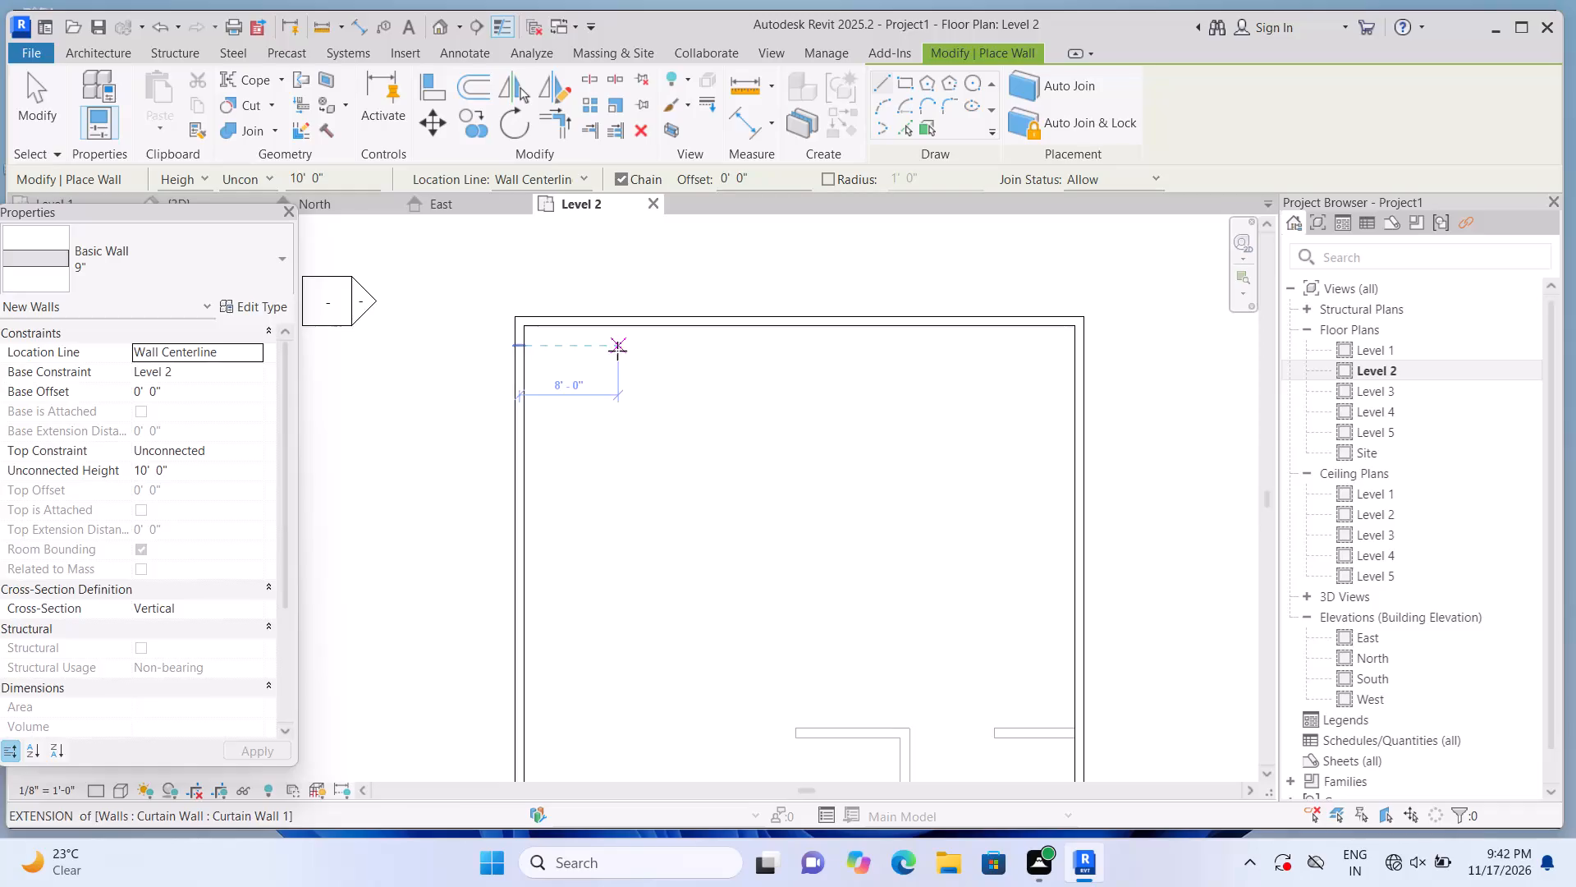
{"action": "scroll", "coordinate": [617, 351], "scroll_direction": "down", "scroll_amount": 7}
{"action": "scroll", "coordinate": [714, 534], "scroll_direction": "up", "scroll_amount": 8}
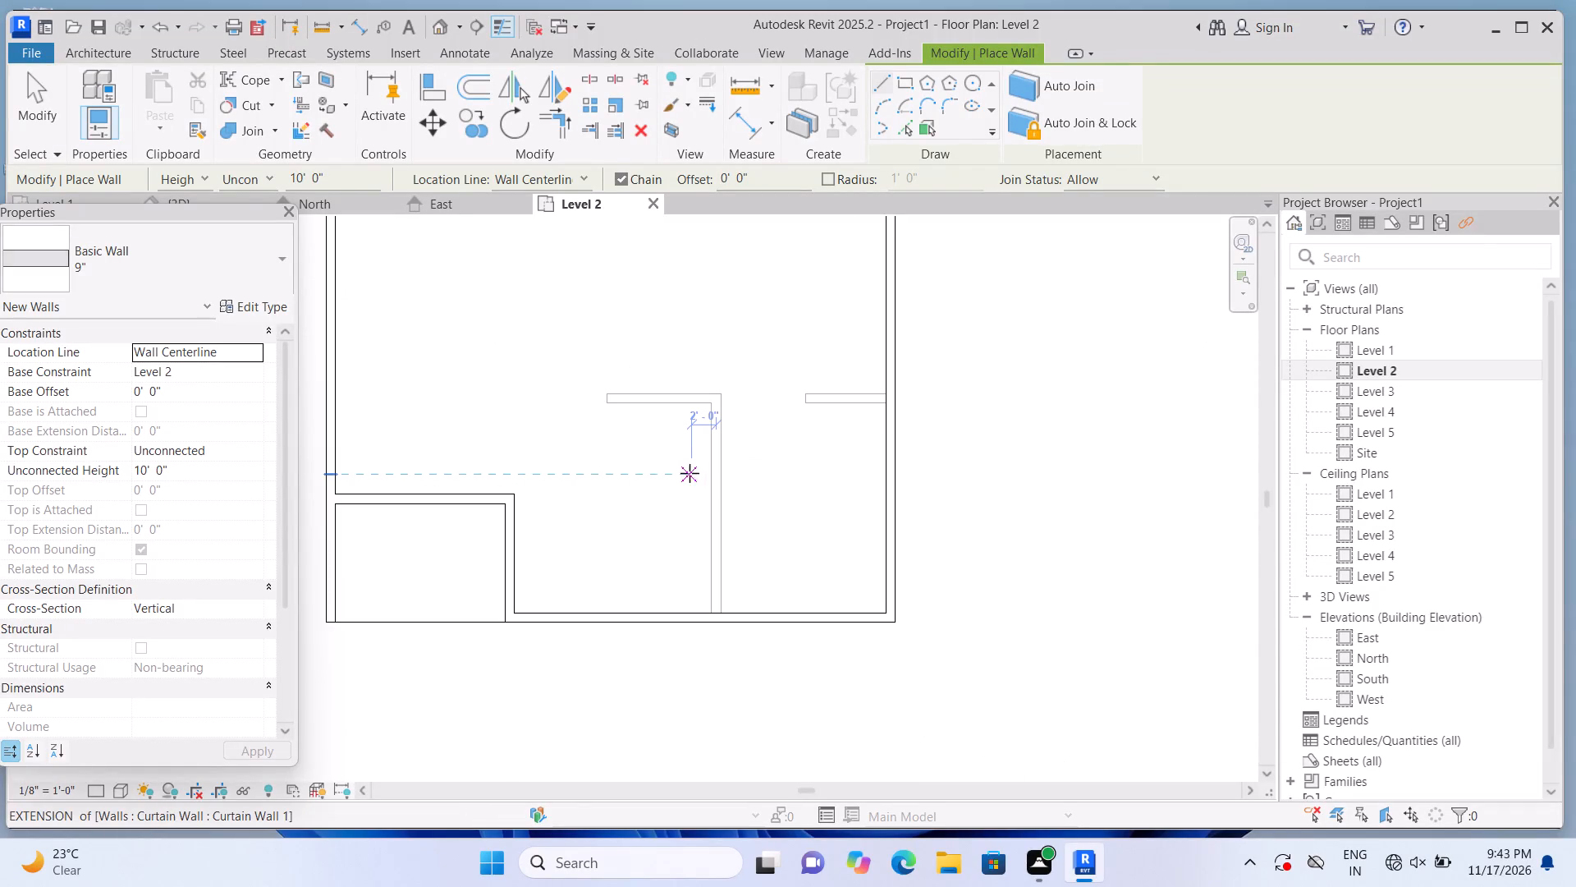
{"action": "scroll", "coordinate": [534, 473], "scroll_direction": "up", "scroll_amount": 4}
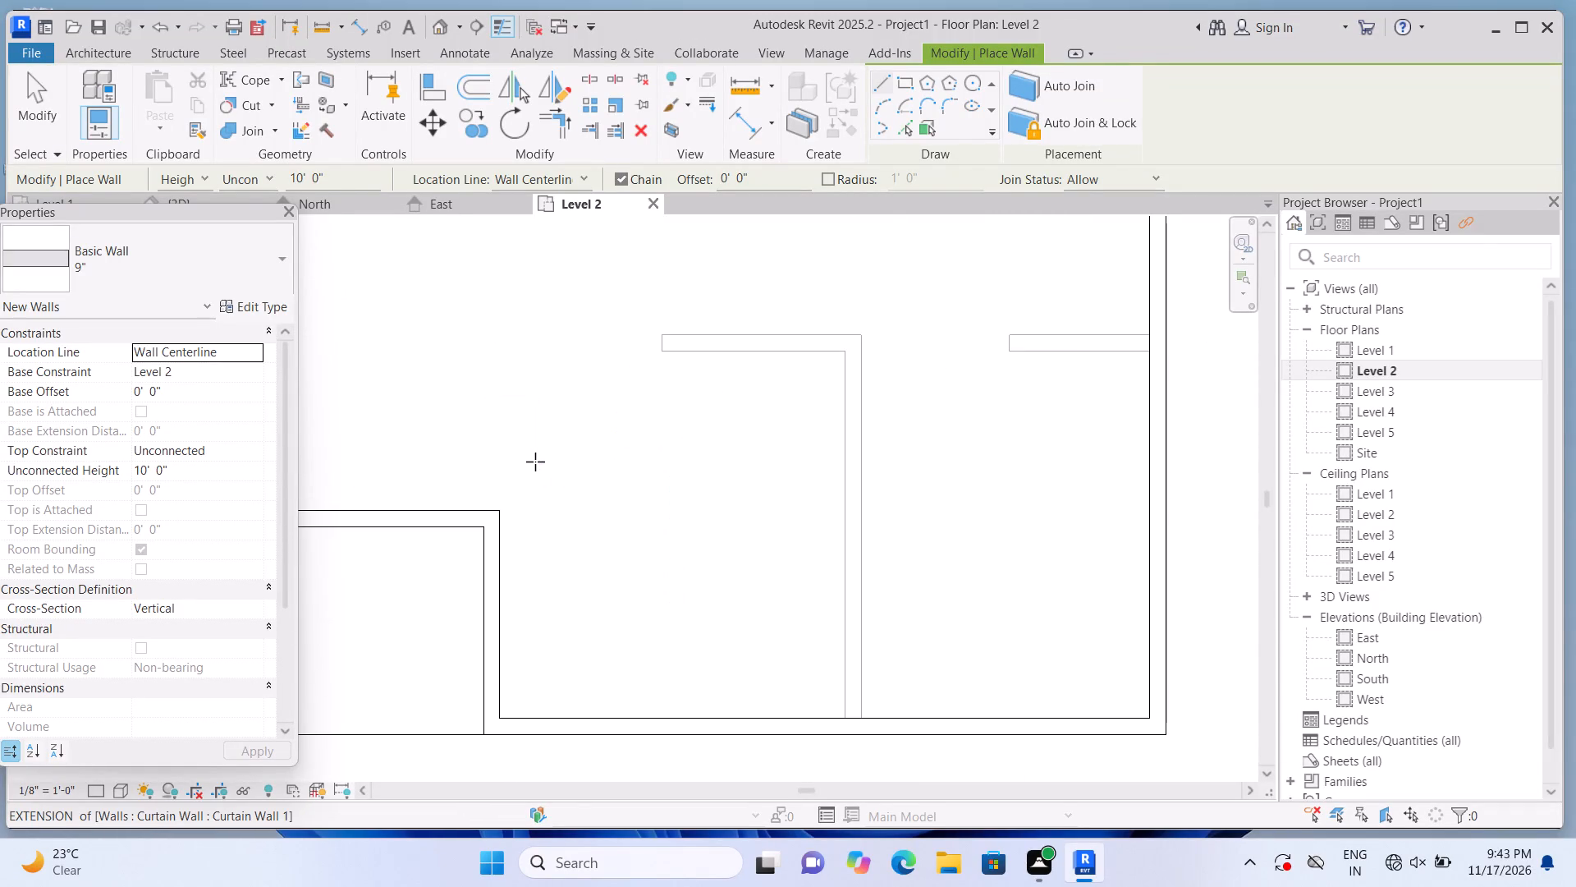
{"action": "scroll", "coordinate": [535, 460], "scroll_direction": "down", "scroll_amount": 8}
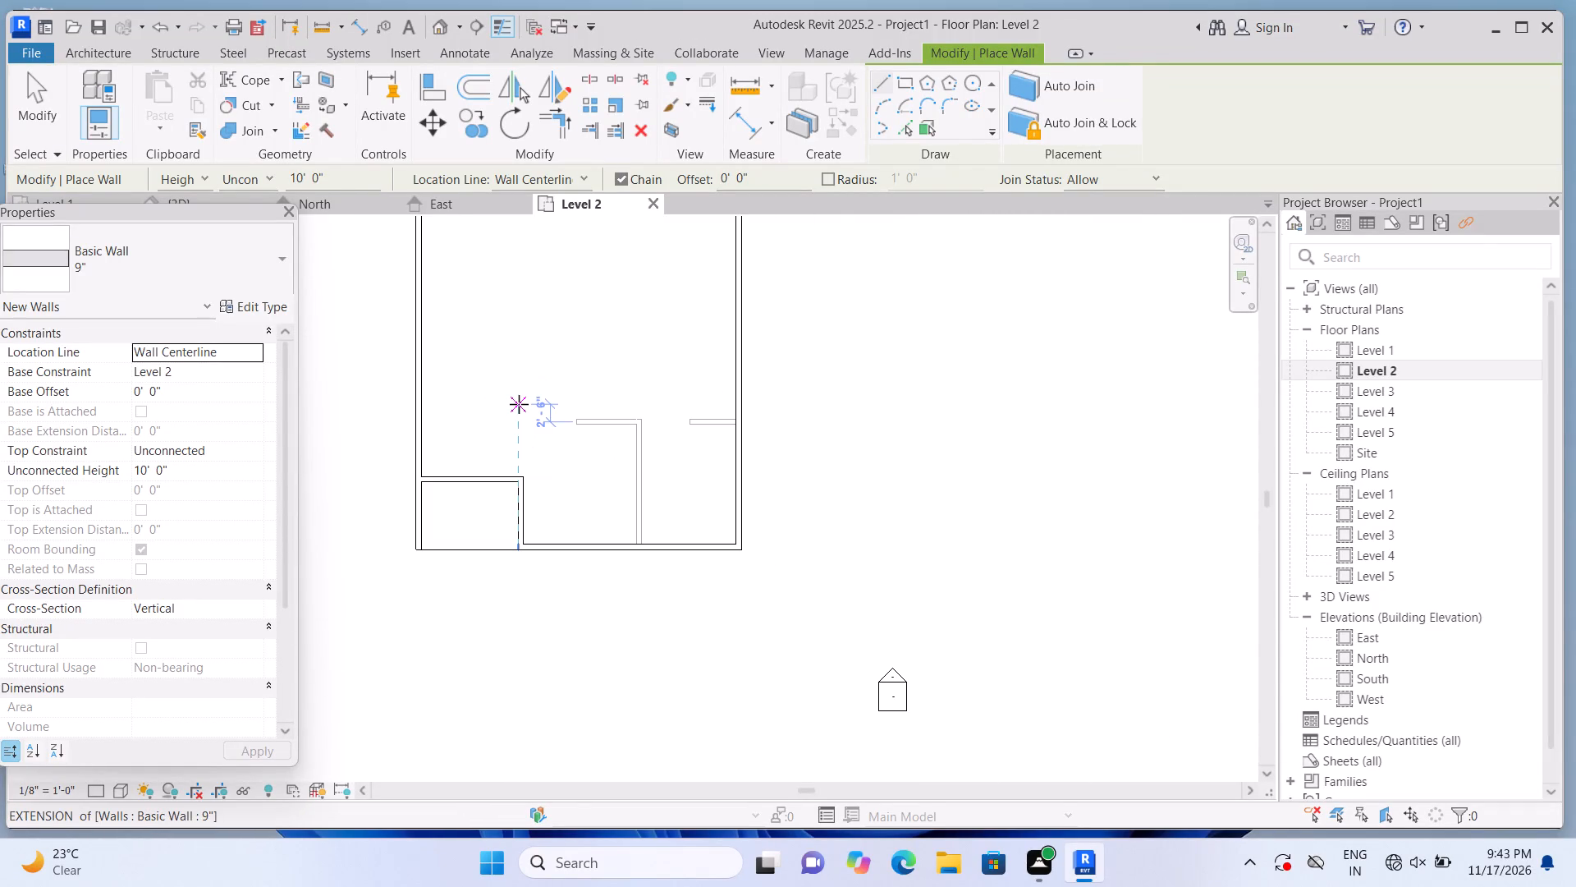
{"action": "key", "text": "Escape"}
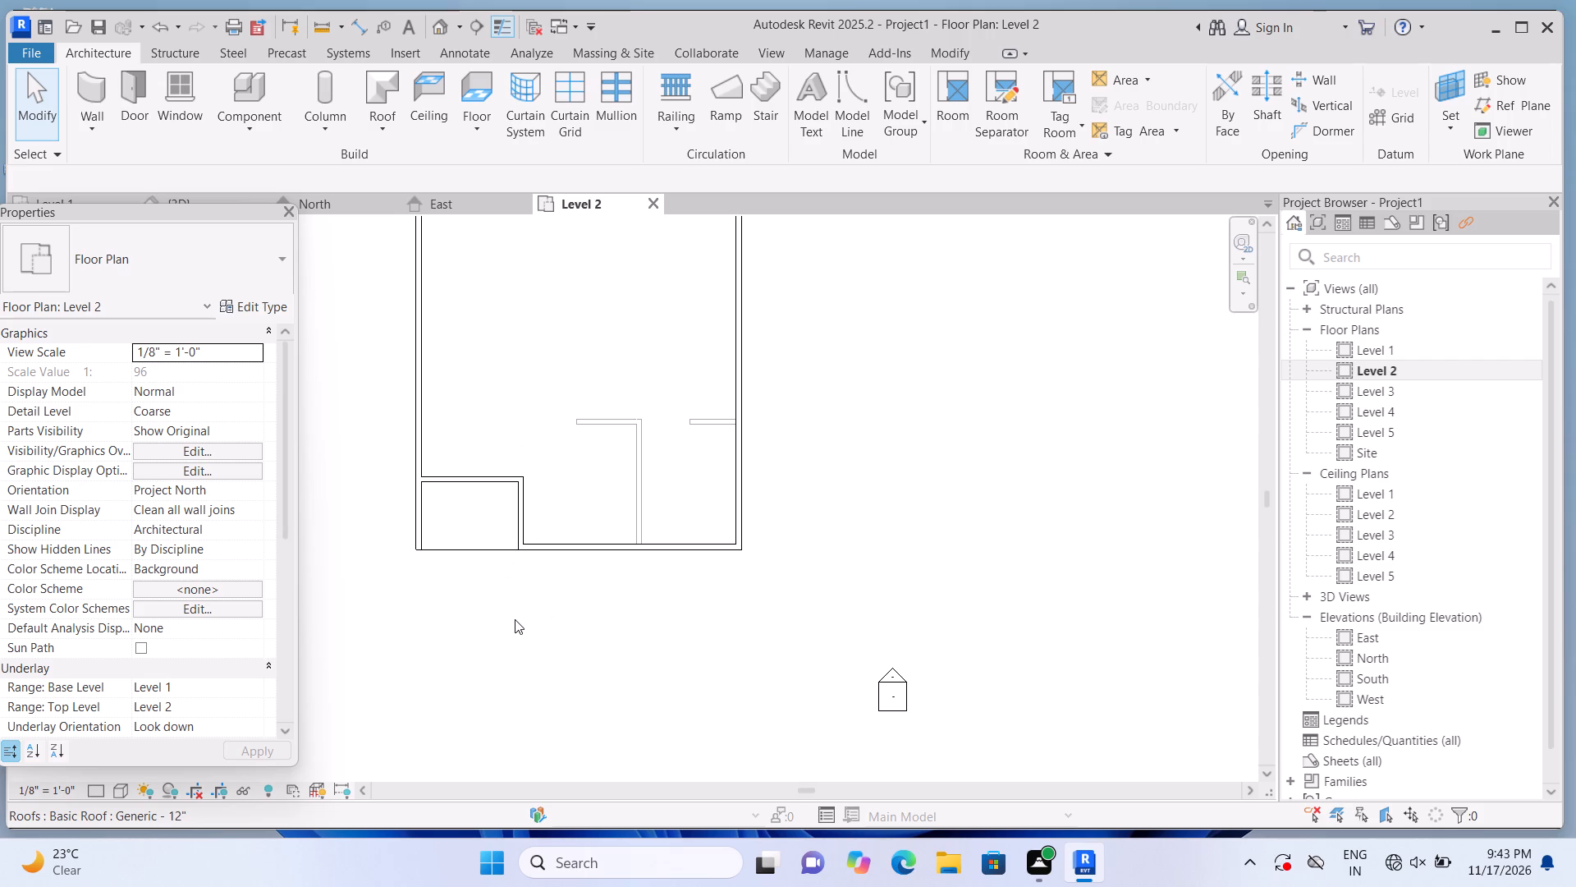
Examine the Level 2 wall layout, including the porch area and the south side.
{"action": "scroll", "coordinate": [646, 490], "scroll_direction": "down", "scroll_amount": 4}
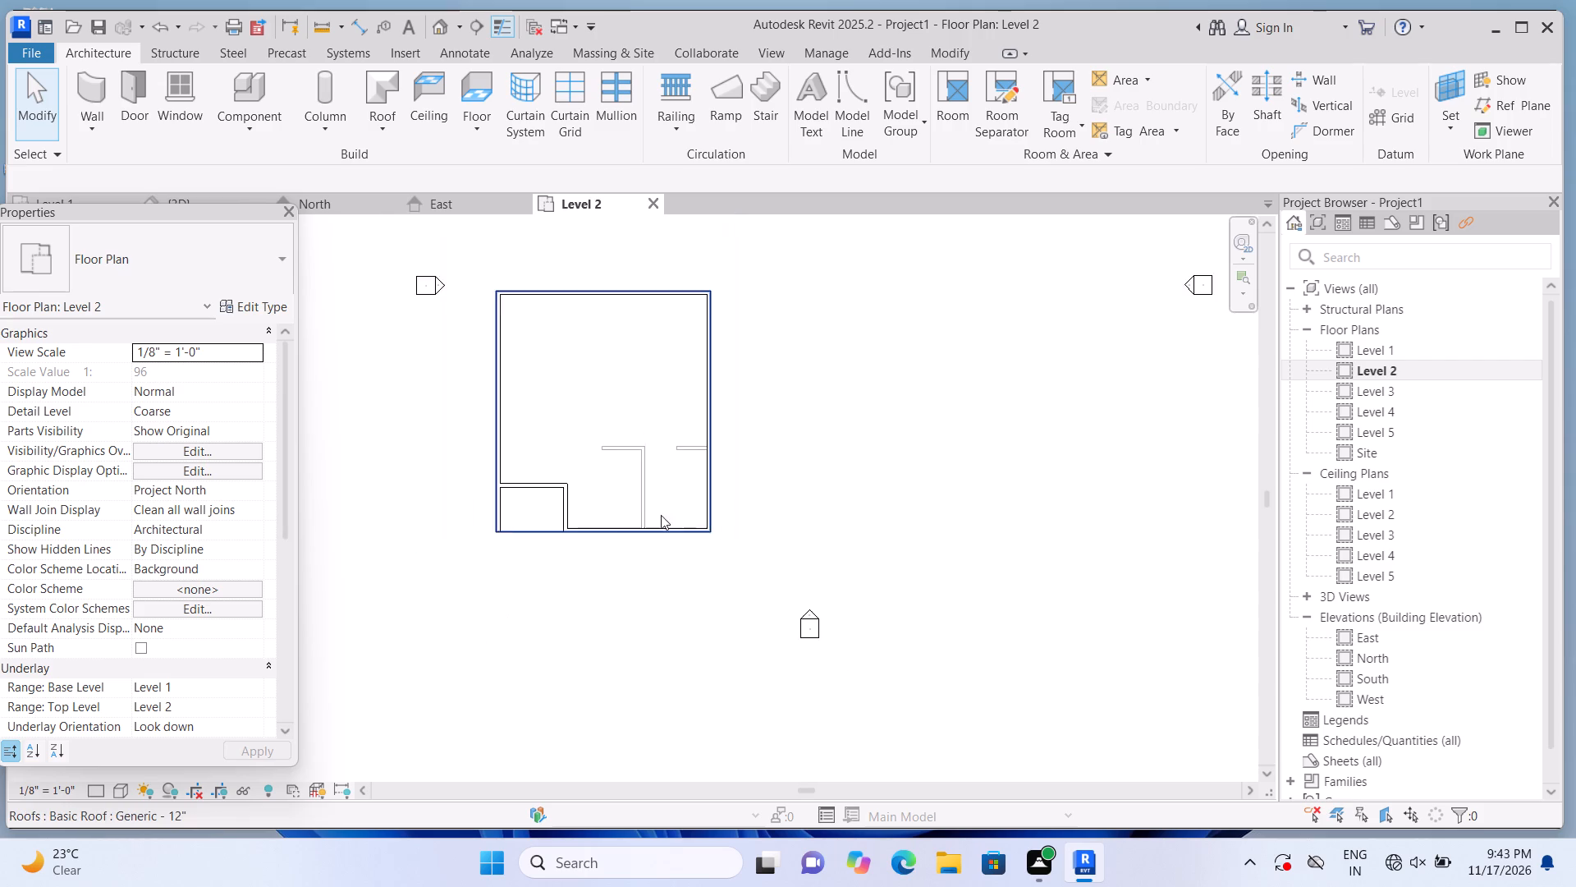
{"action": "middle_click_drag", "start_coordinate": [607, 425], "coordinate": [751, 634]}
{"action": "scroll", "coordinate": [767, 624], "scroll_direction": "up", "scroll_amount": 1}
{"action": "scroll", "coordinate": [799, 776], "scroll_direction": "up", "scroll_amount": 2}
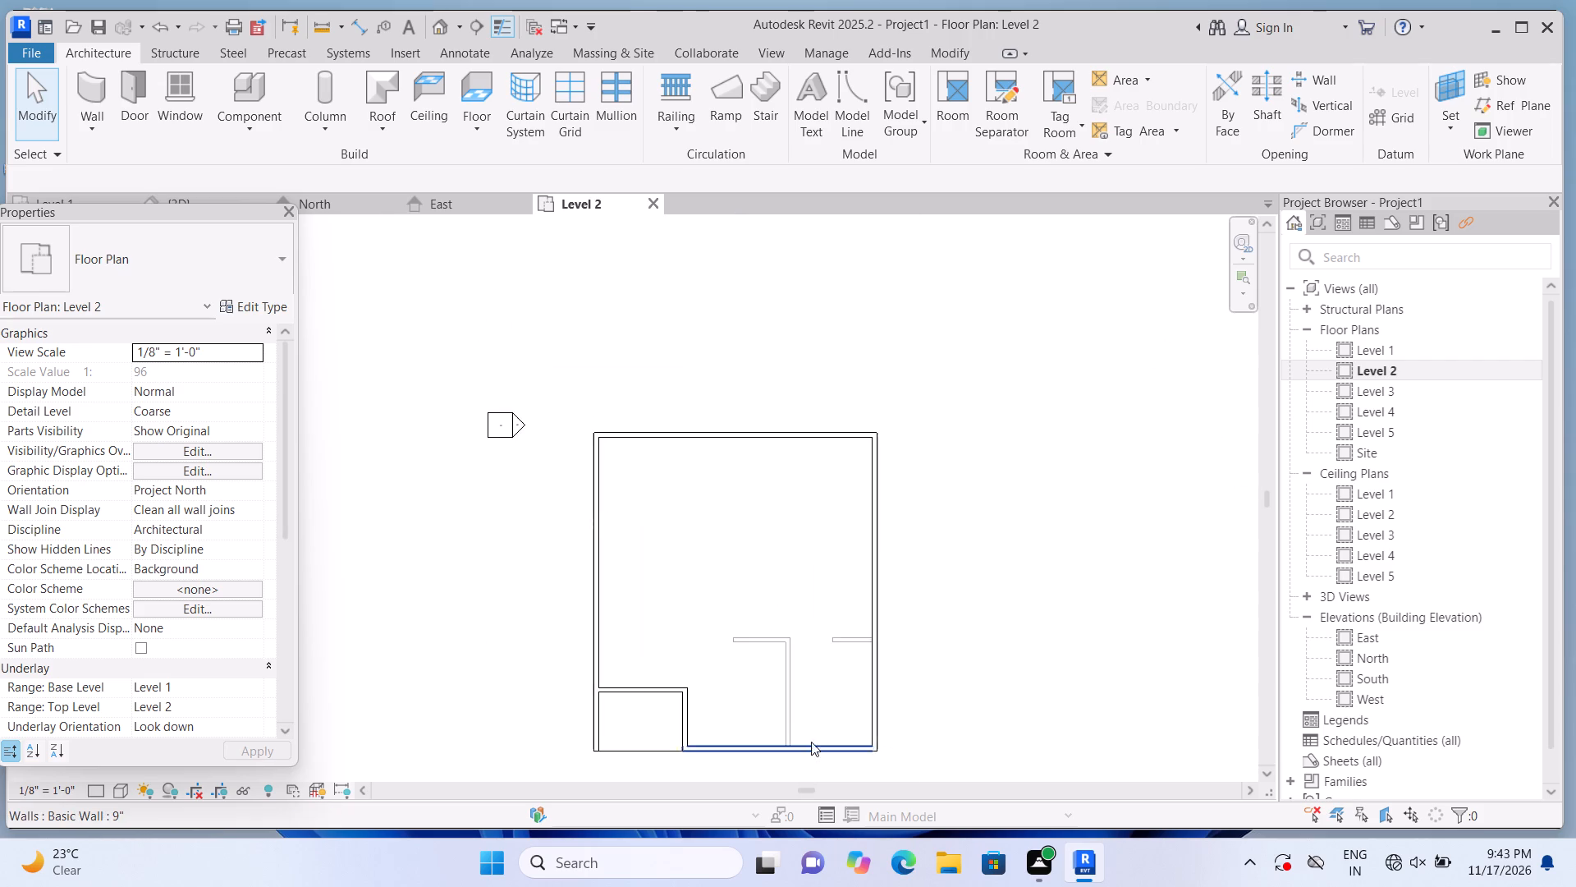
{"action": "scroll", "coordinate": [813, 717], "scroll_direction": "up", "scroll_amount": 2}
{"action": "scroll", "coordinate": [786, 391], "scroll_direction": "down", "scroll_amount": 3}
{"action": "scroll", "coordinate": [822, 650], "scroll_direction": "up", "scroll_amount": 1}
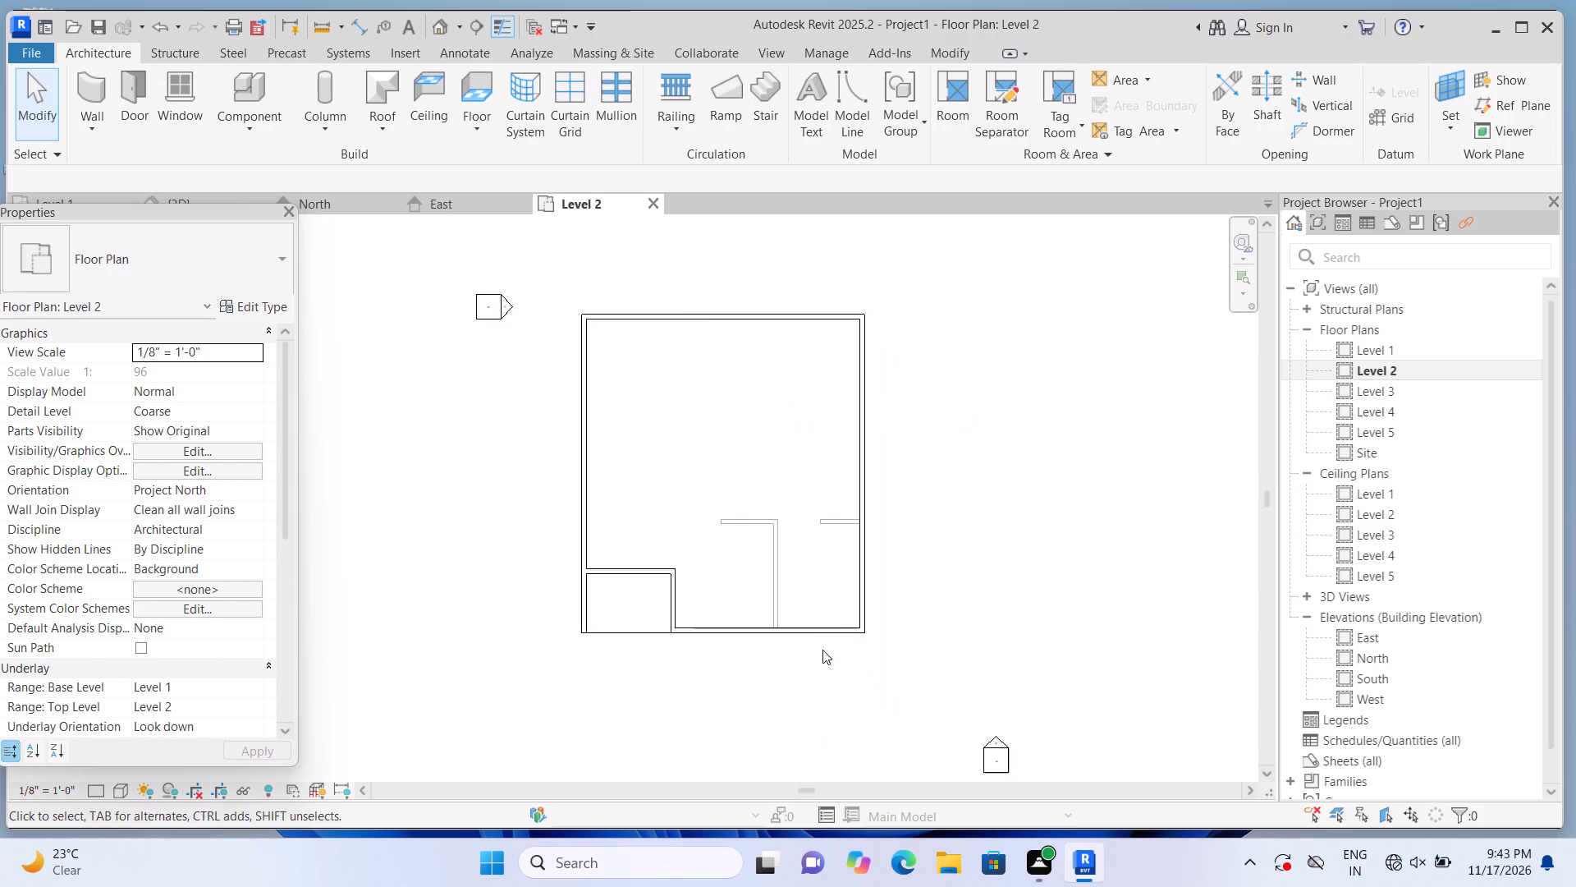
{"action": "scroll", "coordinate": [822, 650], "scroll_direction": "up", "scroll_amount": 1}
{"action": "scroll", "coordinate": [761, 540], "scroll_direction": "up", "scroll_amount": 2}
{"action": "scroll", "coordinate": [674, 425], "scroll_direction": "up", "scroll_amount": 2}
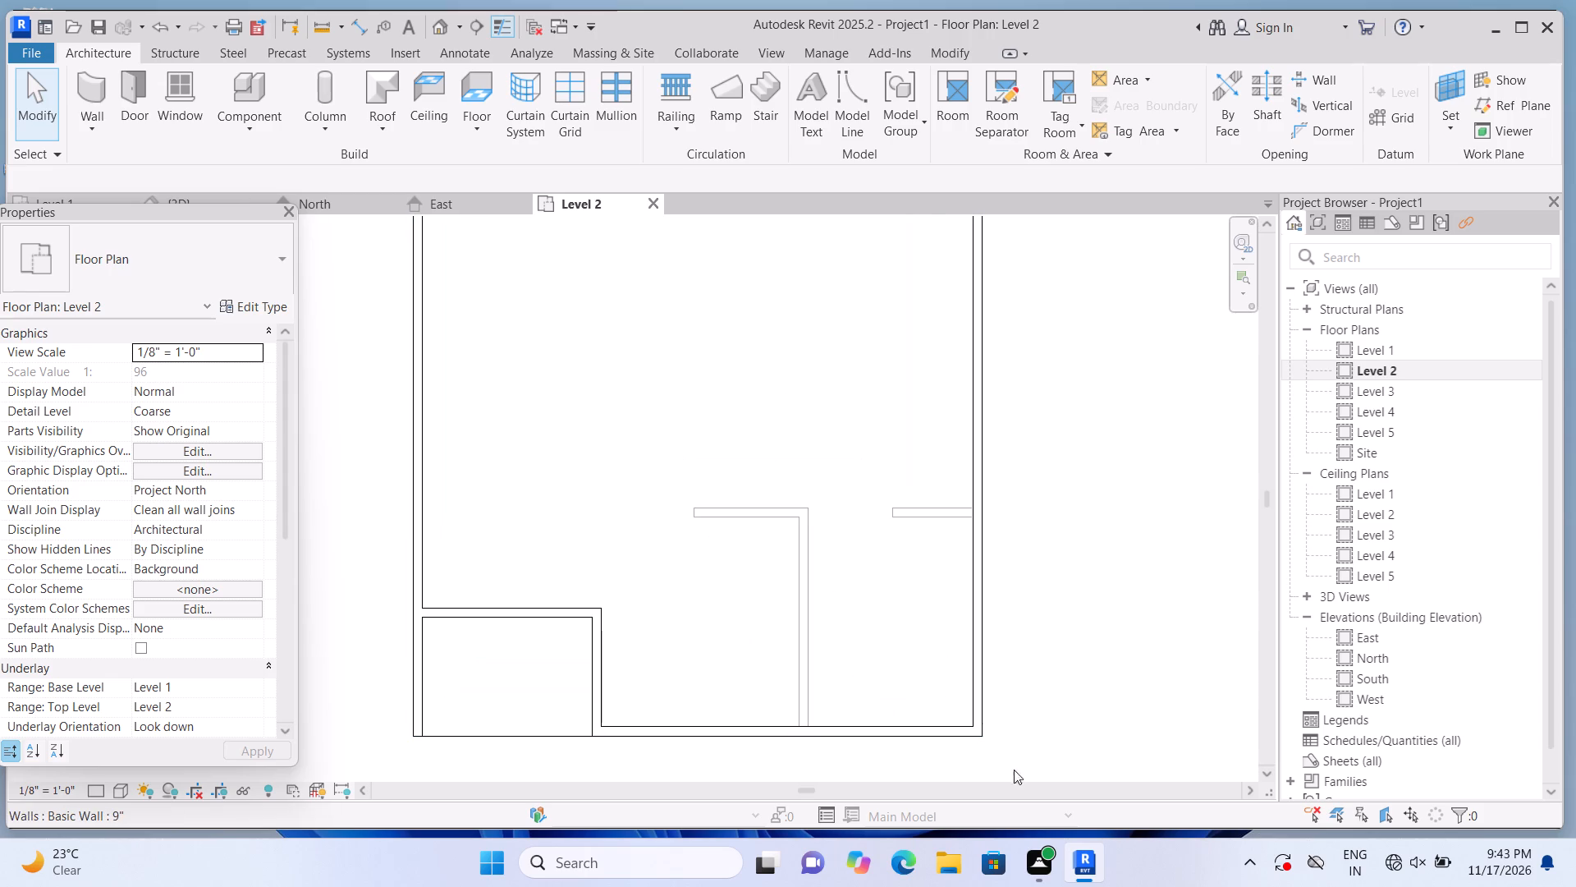
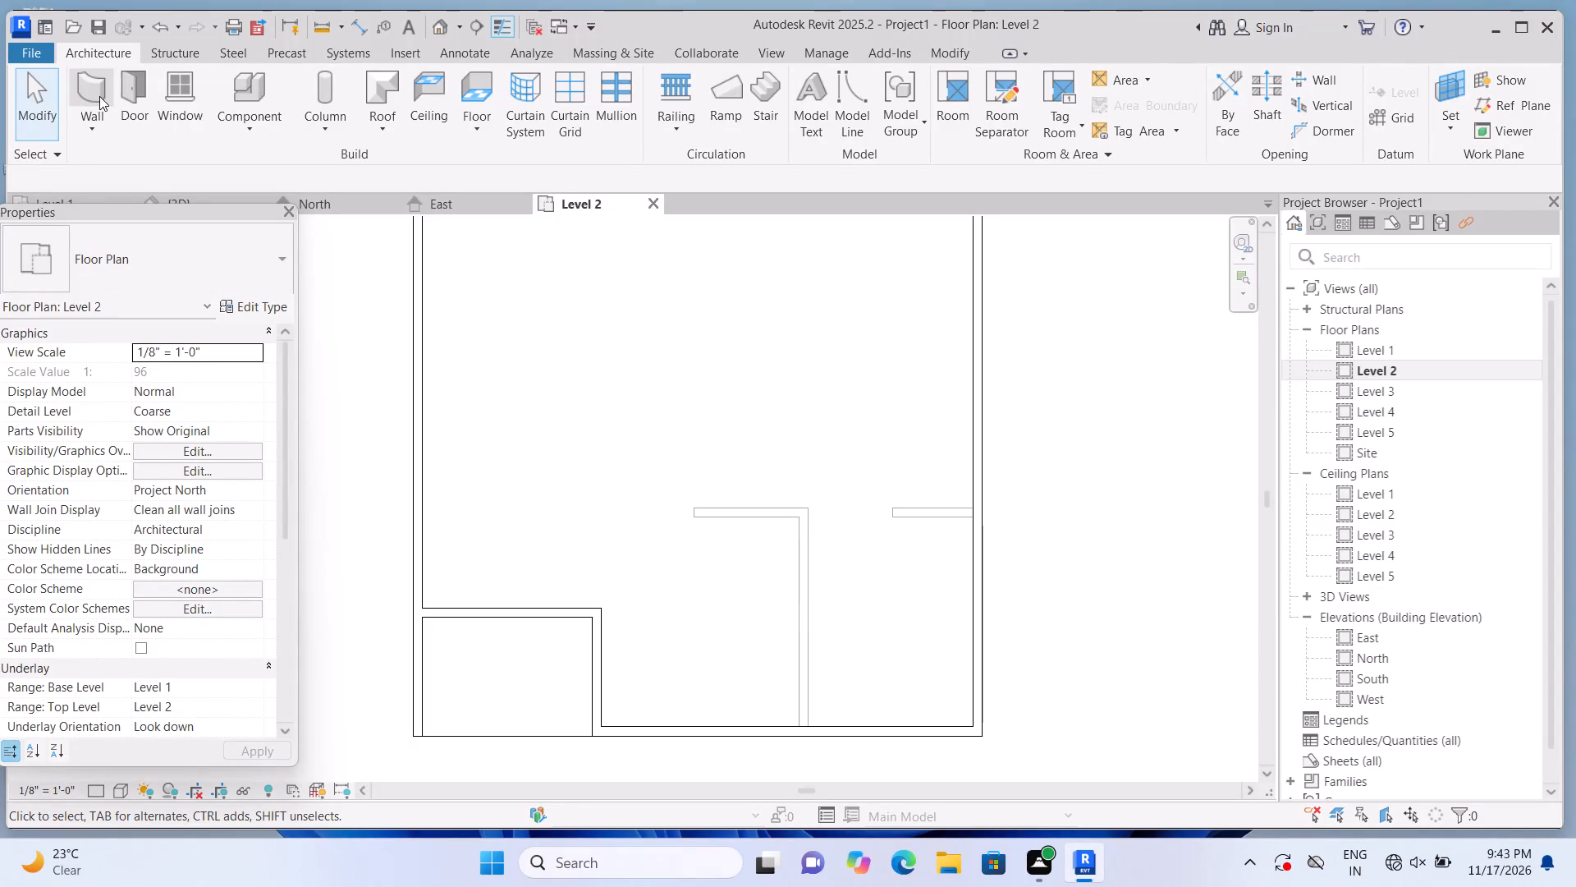
Place a 36" x 84" Single-Flush door in the porch's north wall, 2'-6" from the porch's east wall centerline.
{"action": "left_click", "coordinate": [129, 93]}
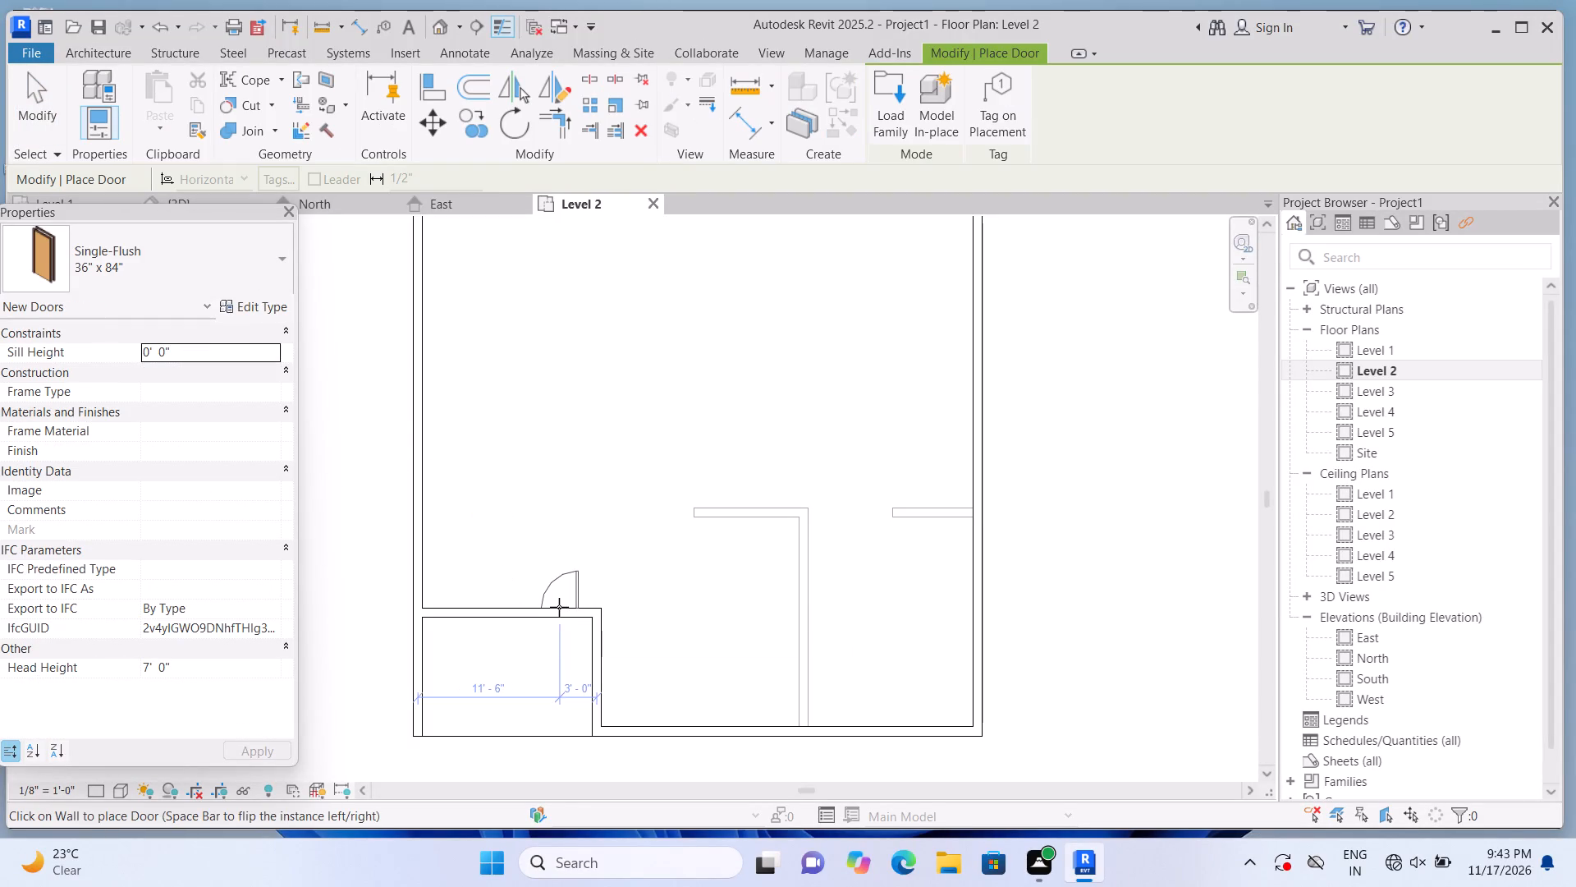
{"action": "scroll", "coordinate": [559, 607], "scroll_direction": "up", "scroll_amount": 3}
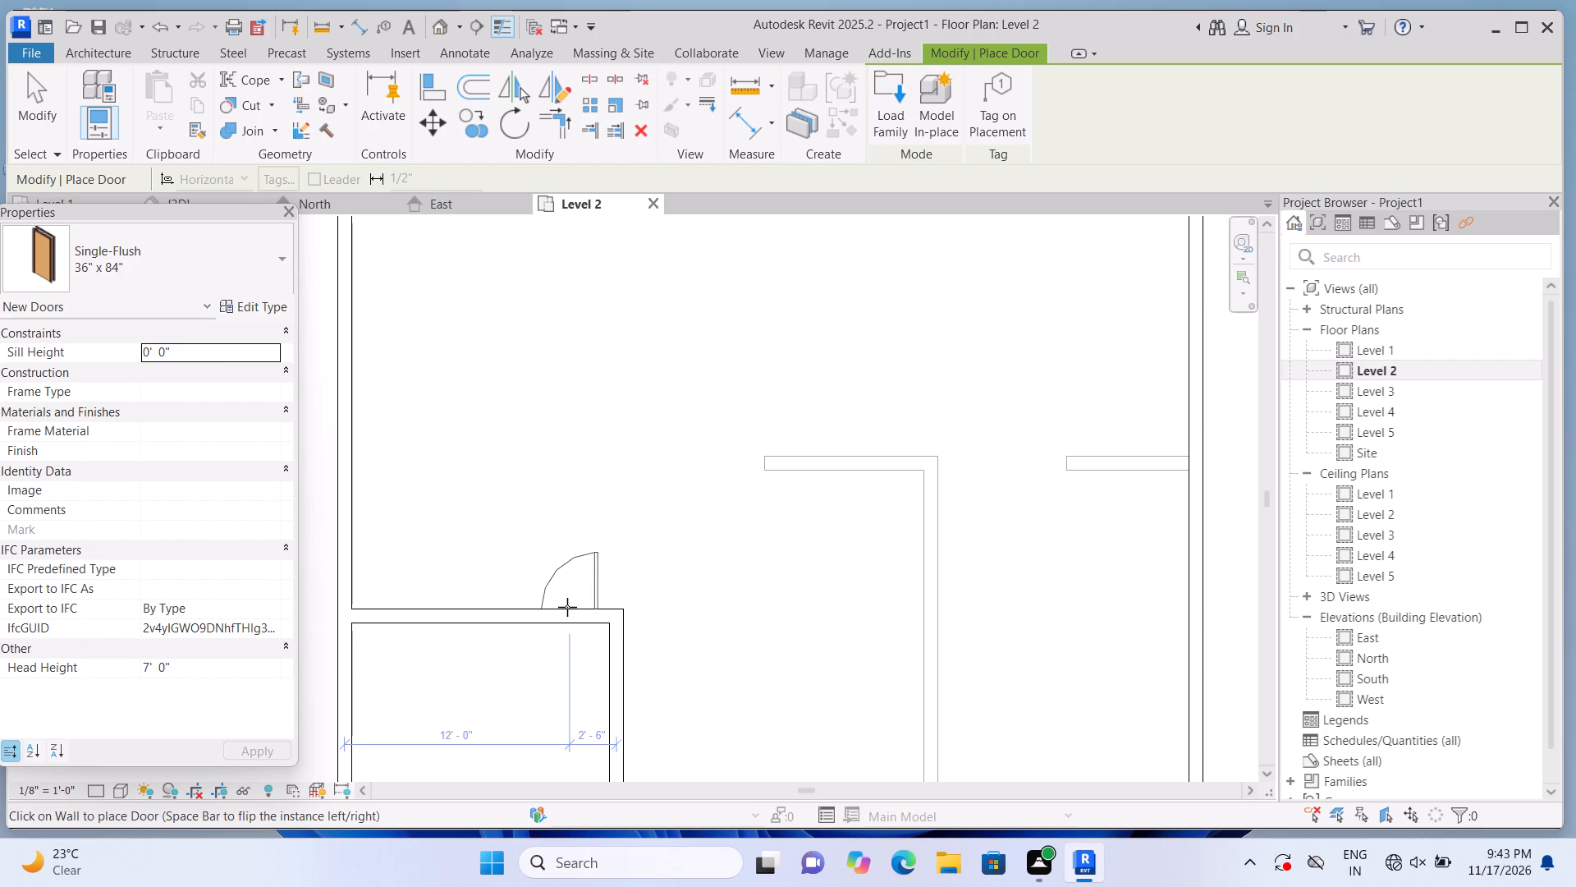
{"action": "left_click", "coordinate": [568, 607]}
{"action": "scroll", "coordinate": [566, 604], "scroll_direction": "down", "scroll_amount": 5}
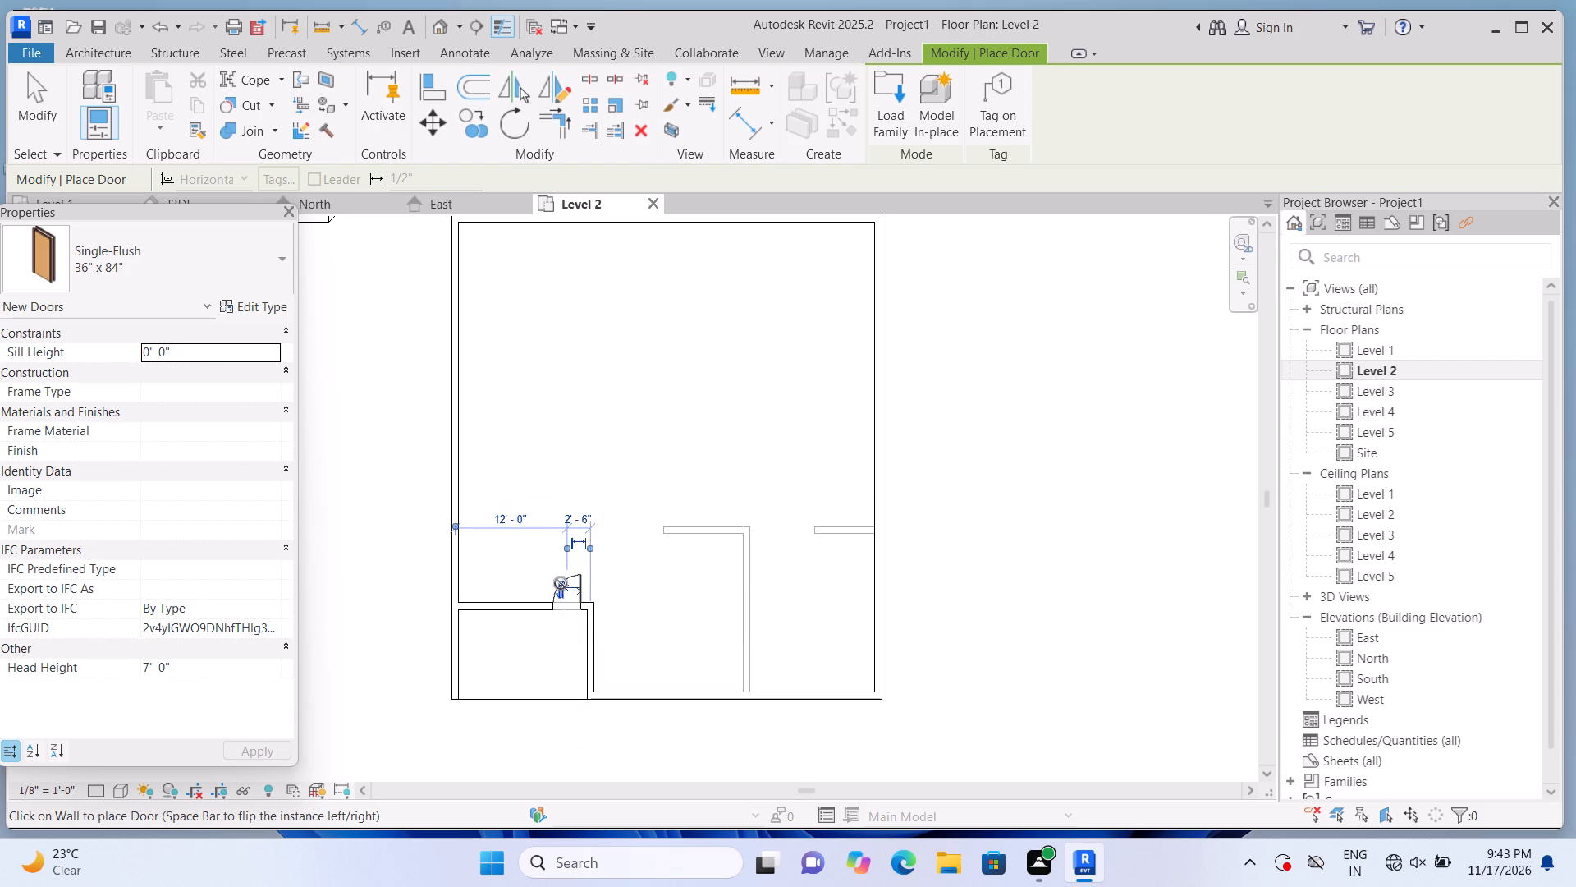
{"action": "scroll", "coordinate": [560, 582], "scroll_direction": "up", "scroll_amount": 1}
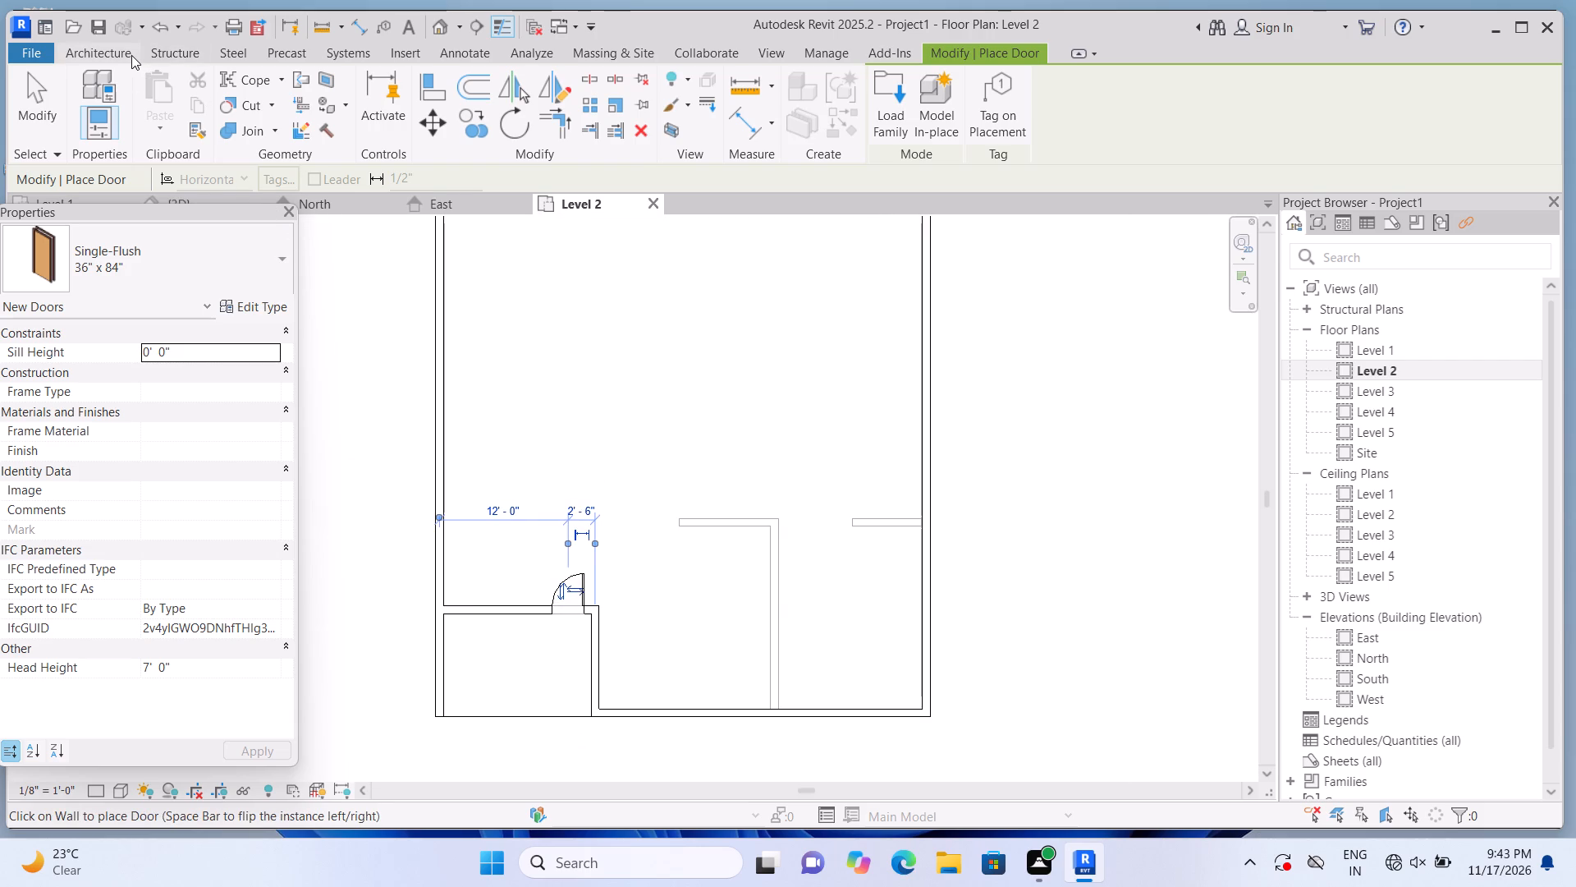
Draw a Curtain Wall 1 segment about 2'-1" long on the west end of the porch's north wall.
{"action": "left_click", "coordinate": [131, 55]}
{"action": "left_click", "coordinate": [103, 93]}
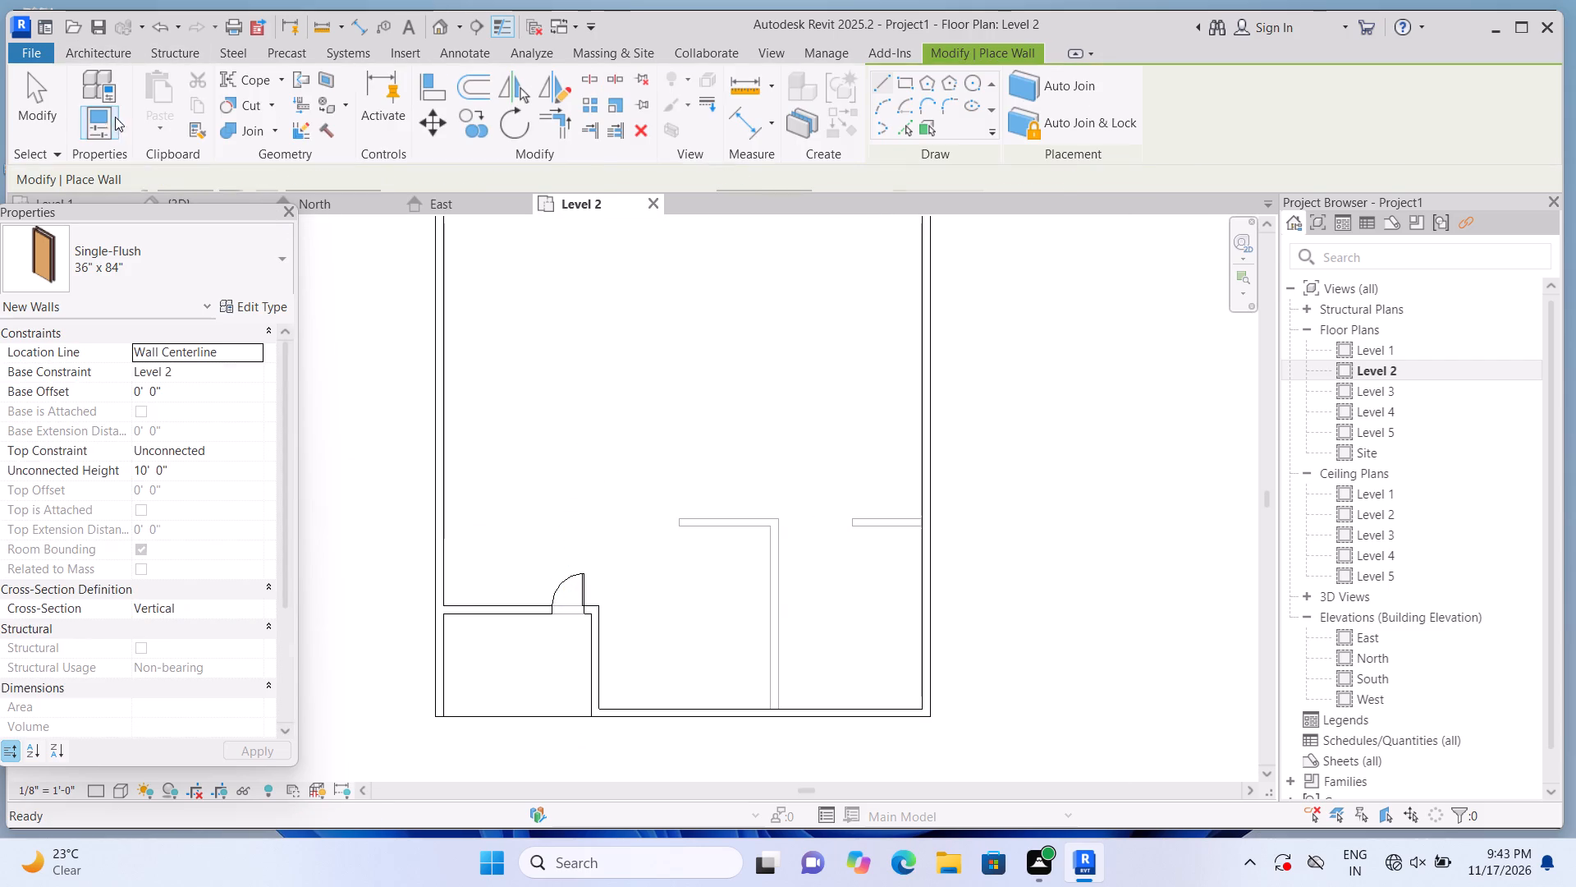
{"action": "left_click", "coordinate": [267, 264]}
{"action": "scroll", "coordinate": [207, 498], "scroll_direction": "down", "scroll_amount": 5}
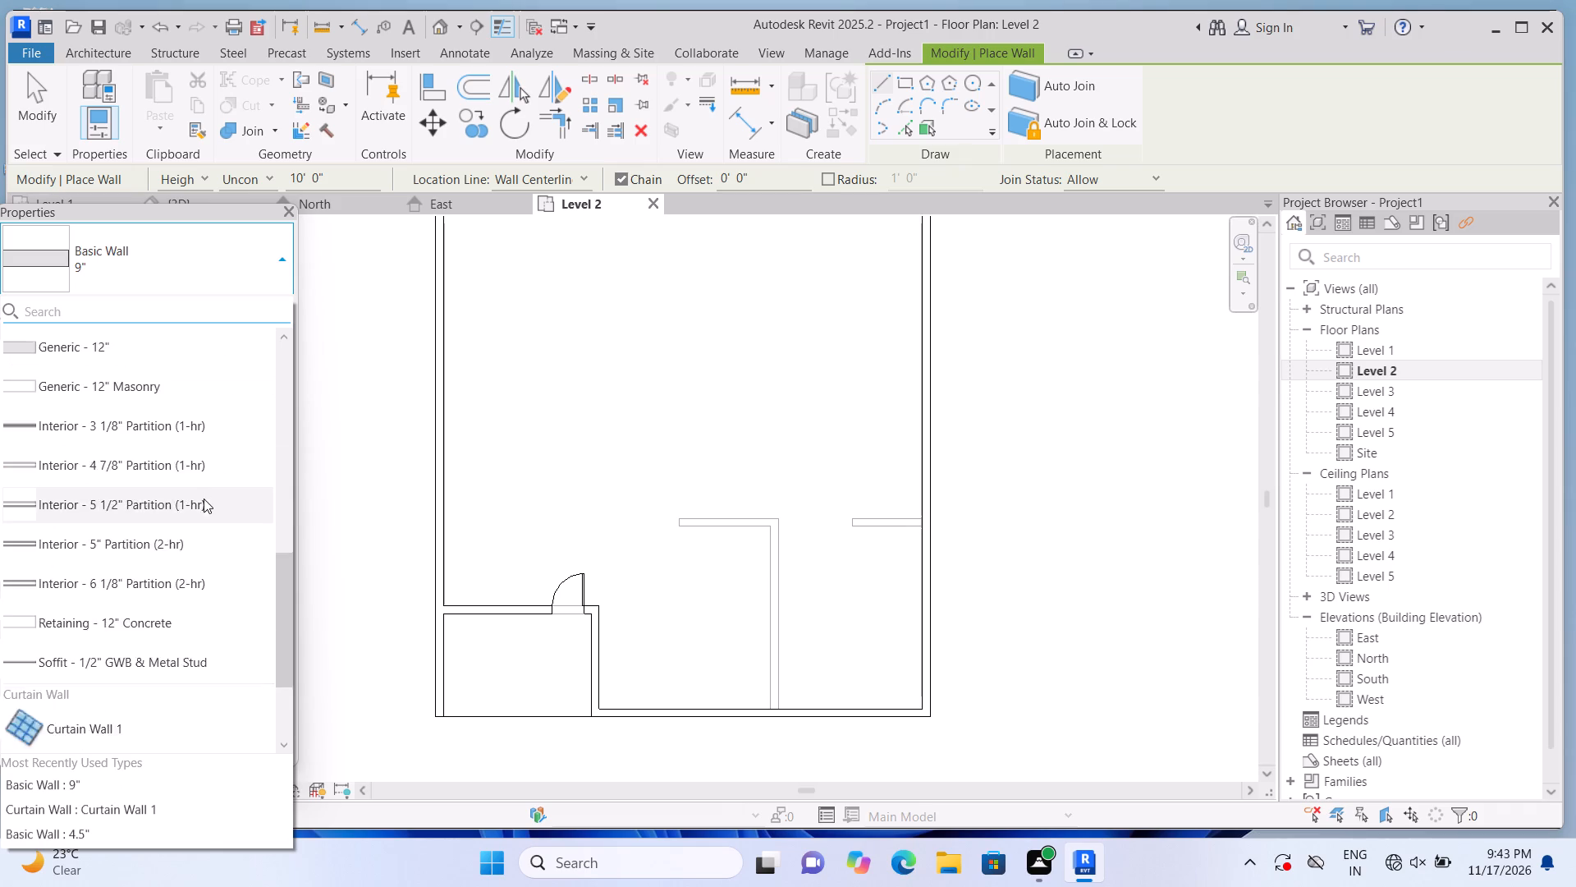
{"action": "scroll", "coordinate": [204, 499], "scroll_direction": "down", "scroll_amount": 5}
{"action": "left_click", "coordinate": [193, 585]}
{"action": "scroll", "coordinate": [480, 645], "scroll_direction": "up", "scroll_amount": 2}
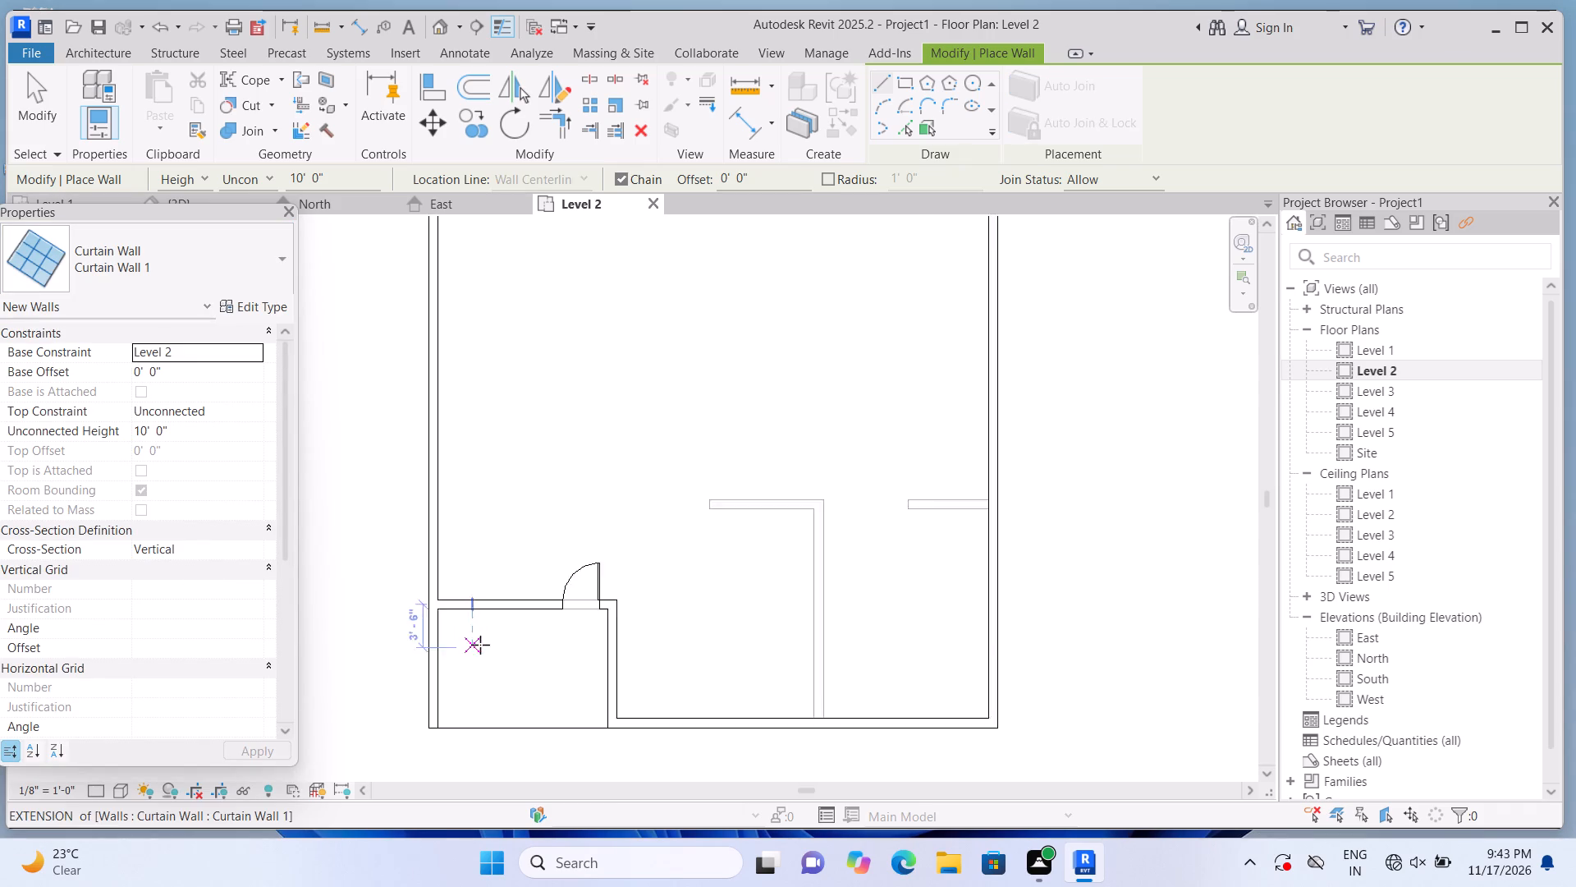
{"action": "scroll", "coordinate": [480, 645], "scroll_direction": "up", "scroll_amount": 9}
{"action": "scroll", "coordinate": [447, 572], "scroll_direction": "down", "scroll_amount": 7}
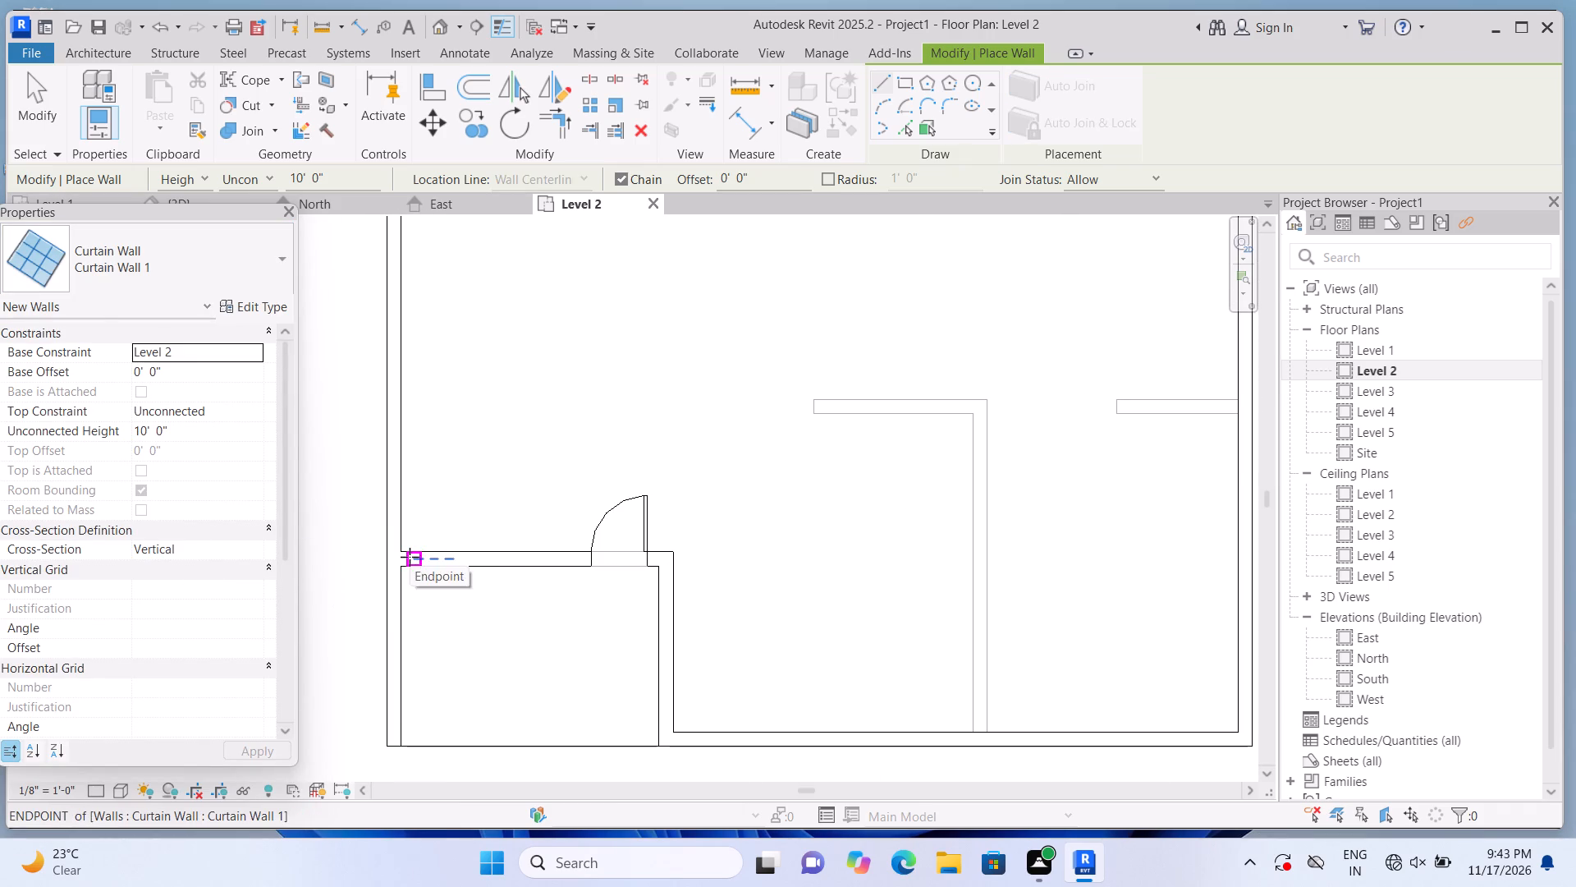
{"action": "left_click", "coordinate": [410, 557]}
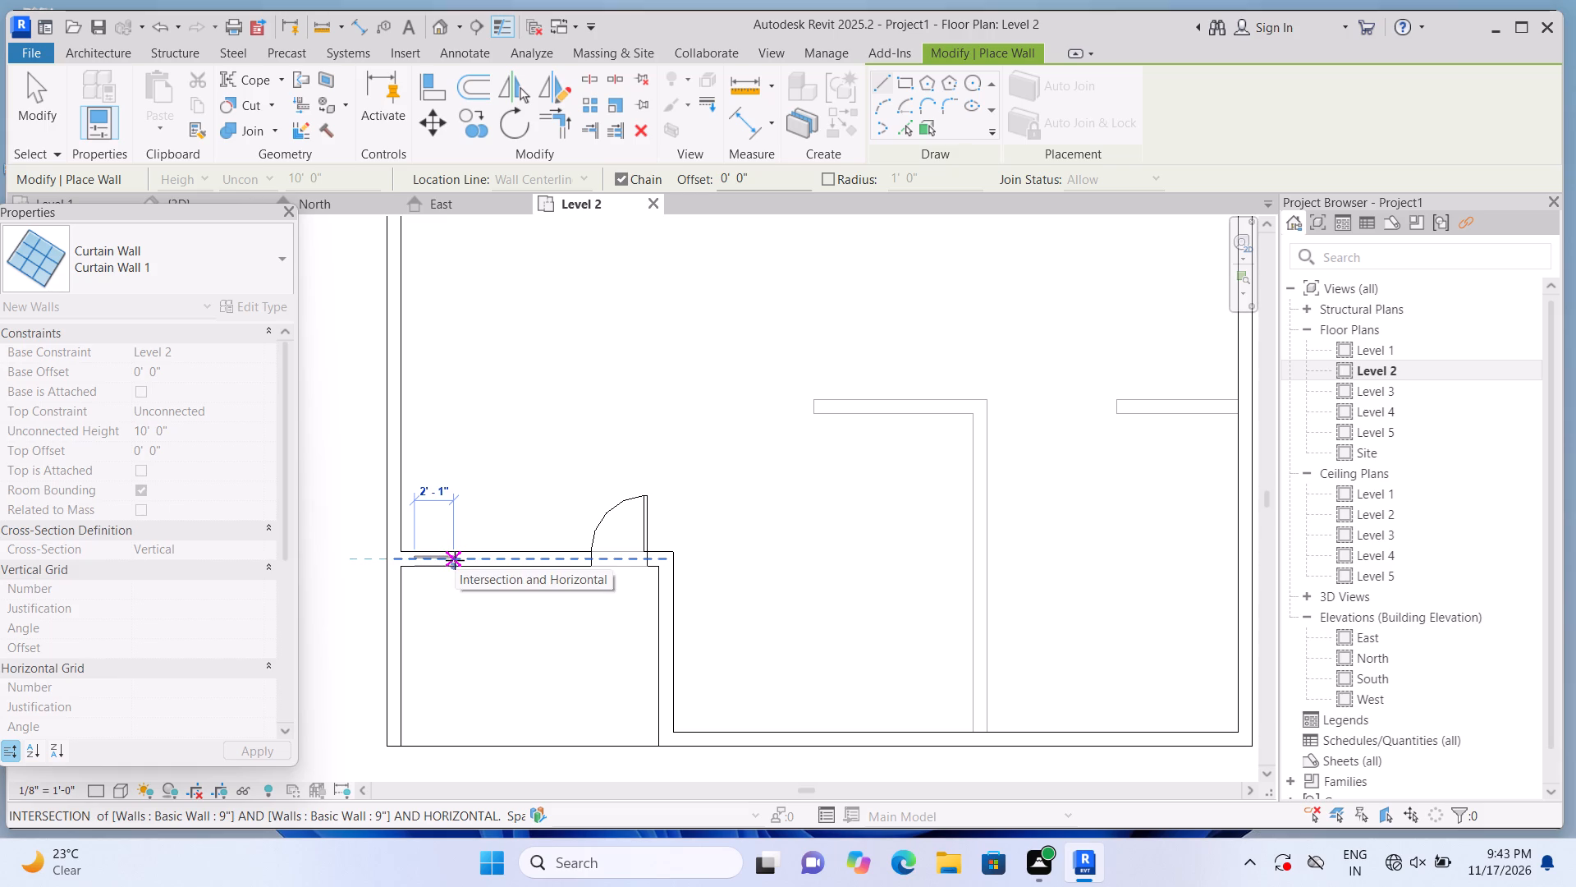
{"action": "left_click", "coordinate": [455, 560]}
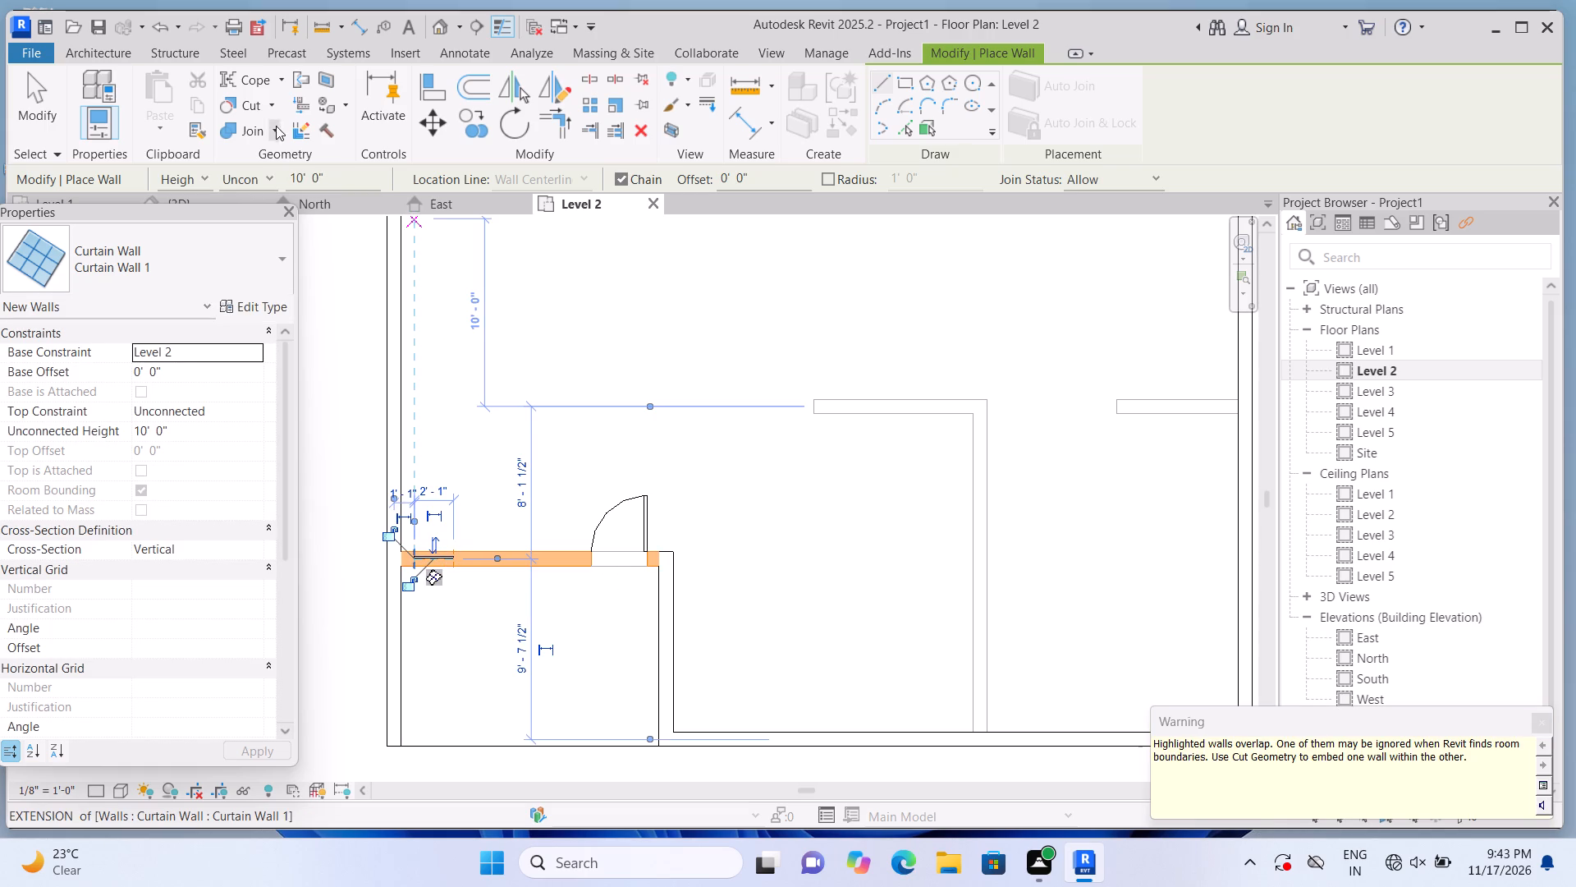
Cut the porch's north wall with the 2'-1" curtain wall using Cut Geometry.
{"action": "left_click", "coordinate": [275, 108]}
{"action": "left_click", "coordinate": [299, 156]}
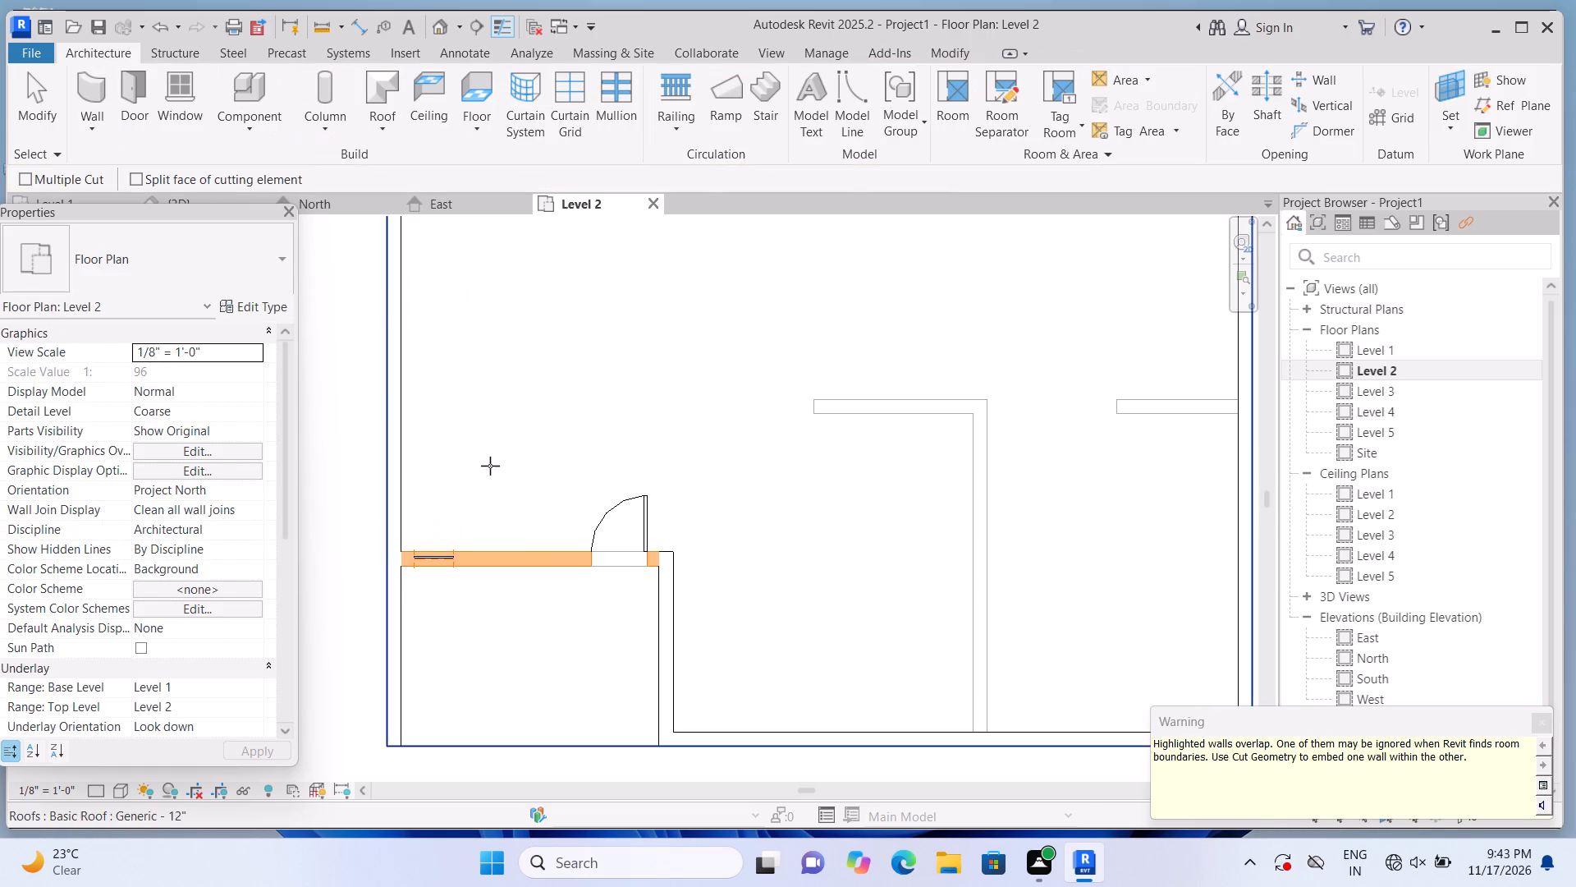
{"action": "left_click", "coordinate": [522, 549]}
{"action": "left_click", "coordinate": [441, 558]}
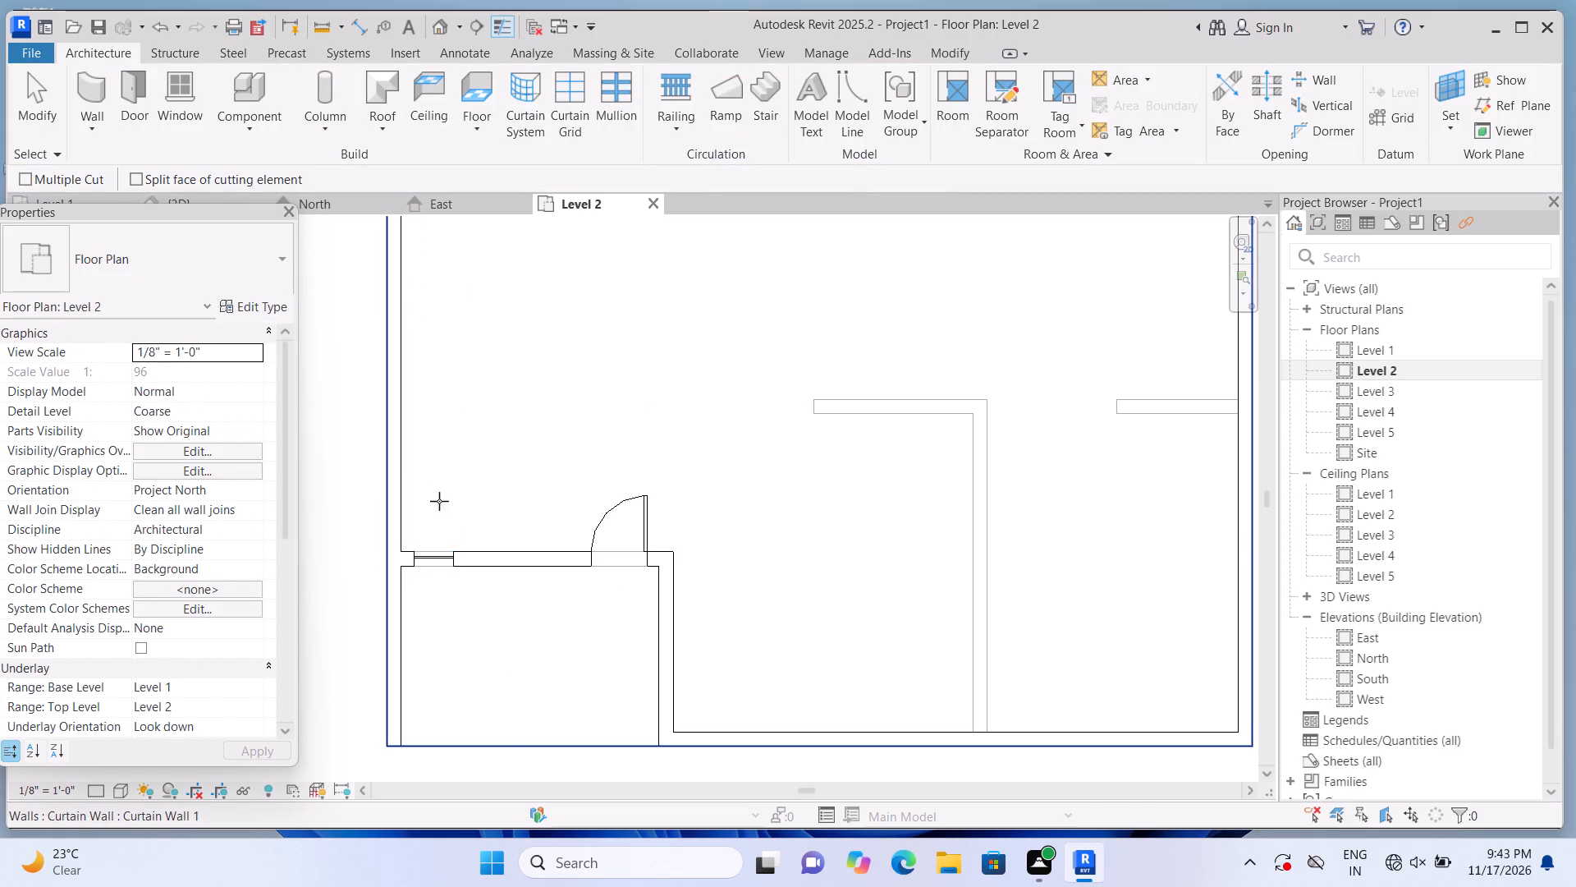
Draw a Curtain Wall 1 segment about 1'-6" long just west of the porch door and cut it into the wall.
{"action": "left_click", "coordinate": [113, 99]}
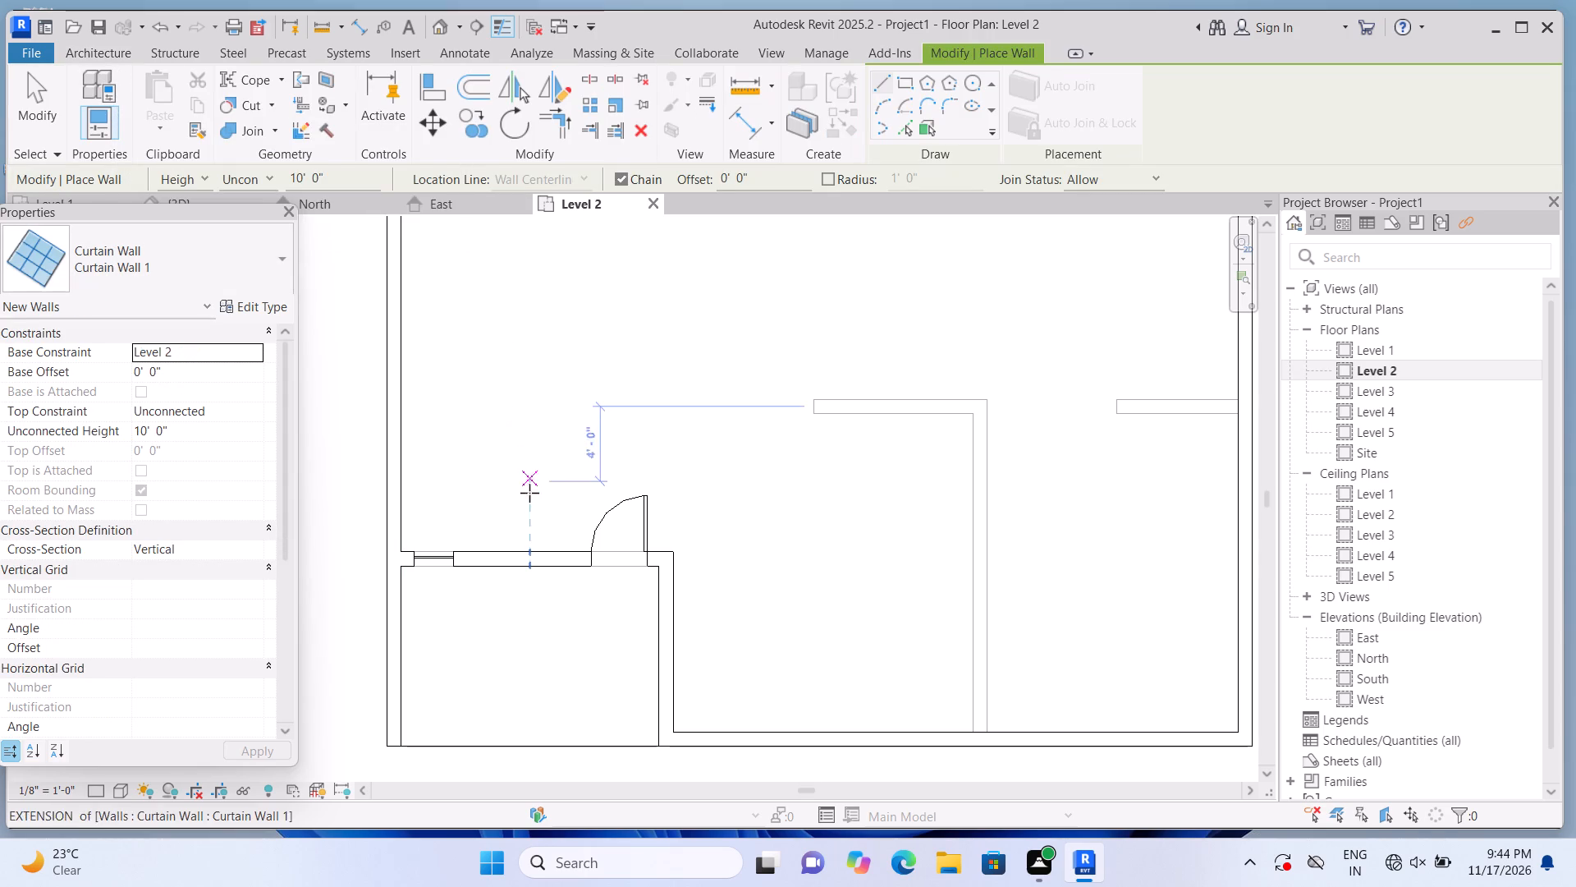
{"action": "scroll", "coordinate": [543, 572], "scroll_direction": "up", "scroll_amount": 6}
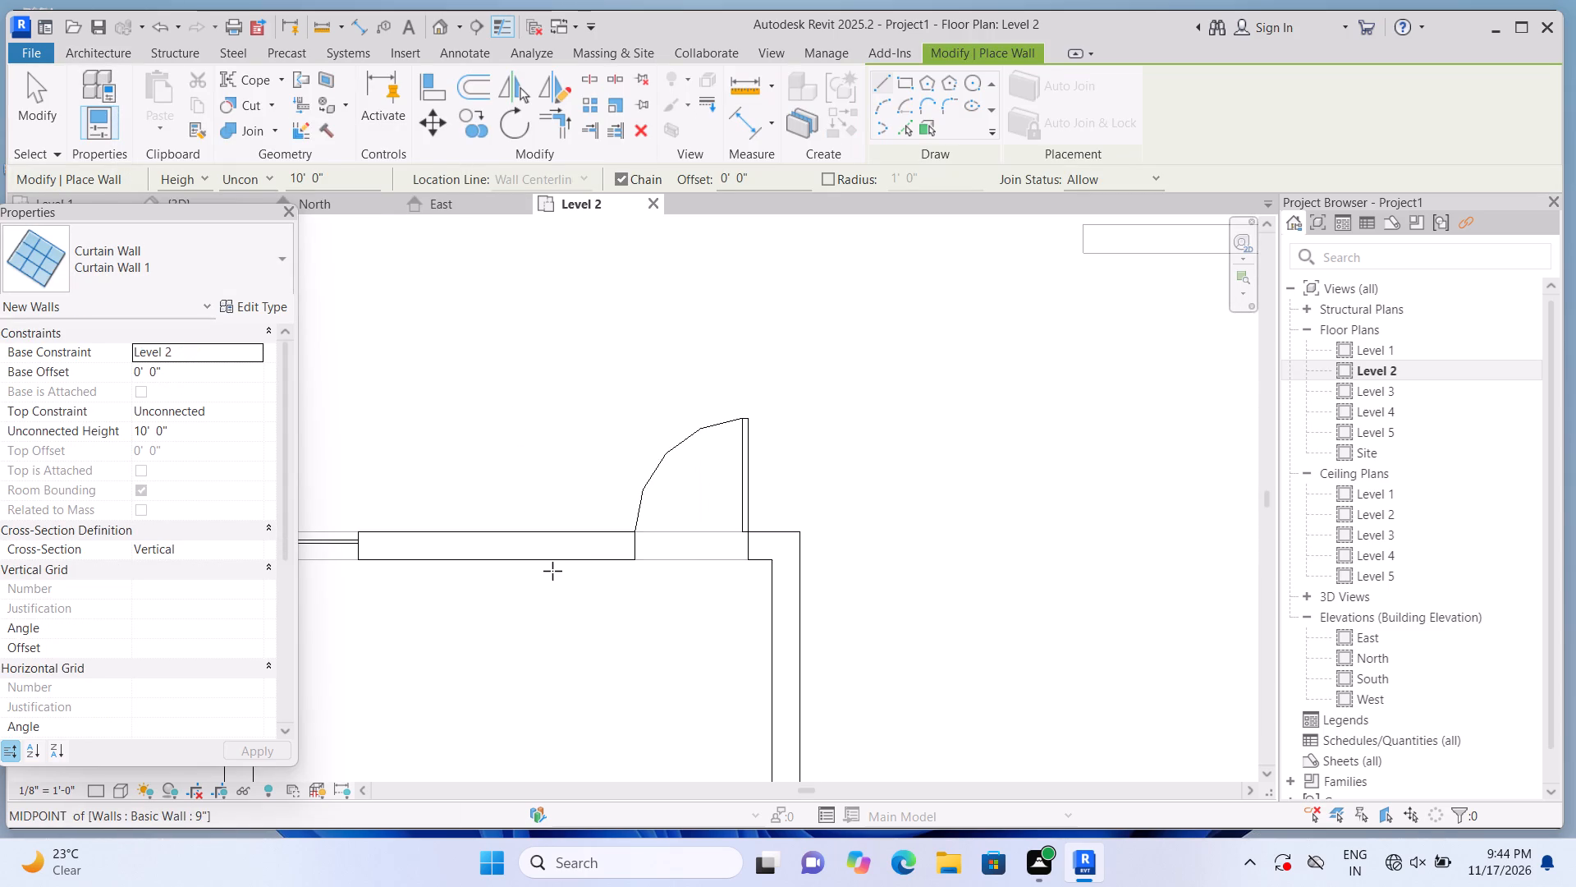
{"action": "left_click", "coordinate": [608, 541]}
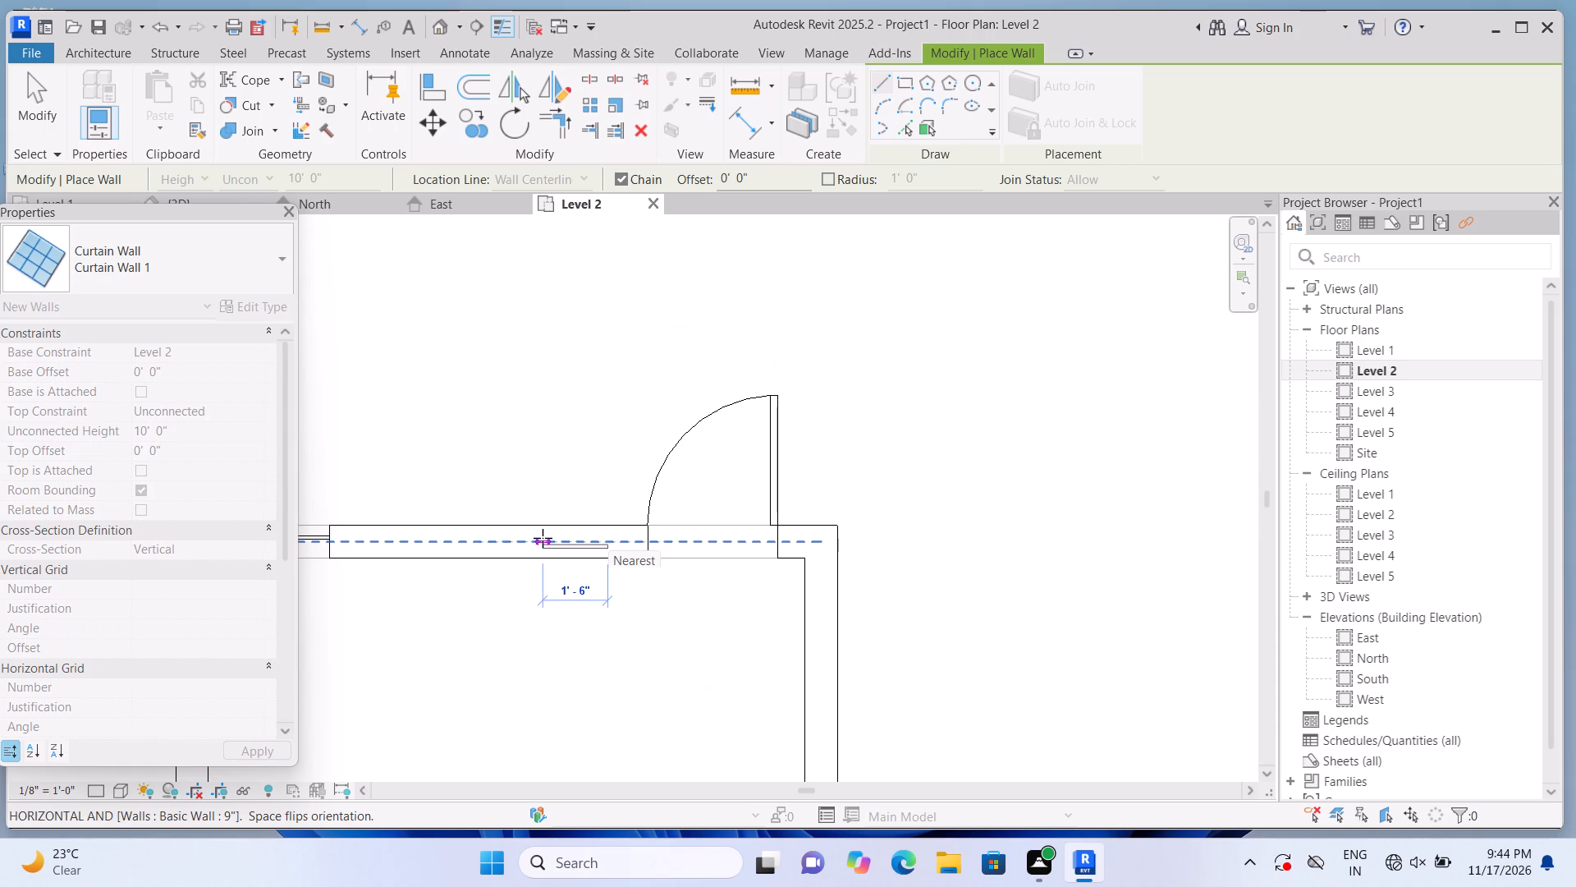
{"action": "left_click", "coordinate": [543, 536]}
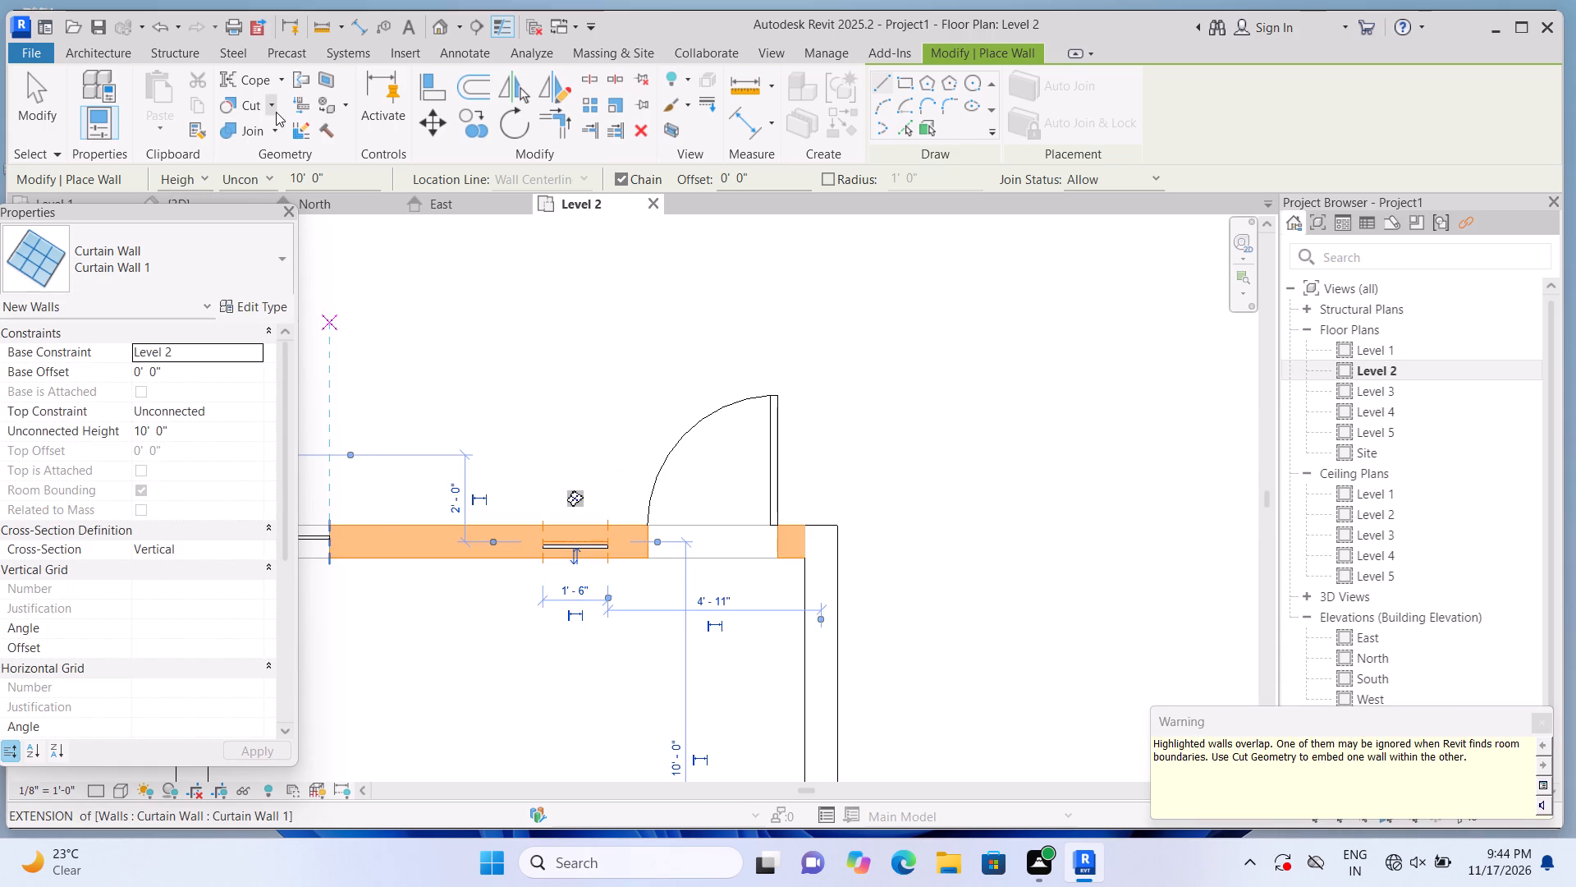
{"action": "left_click", "coordinate": [274, 109]}
{"action": "left_click", "coordinate": [289, 139]}
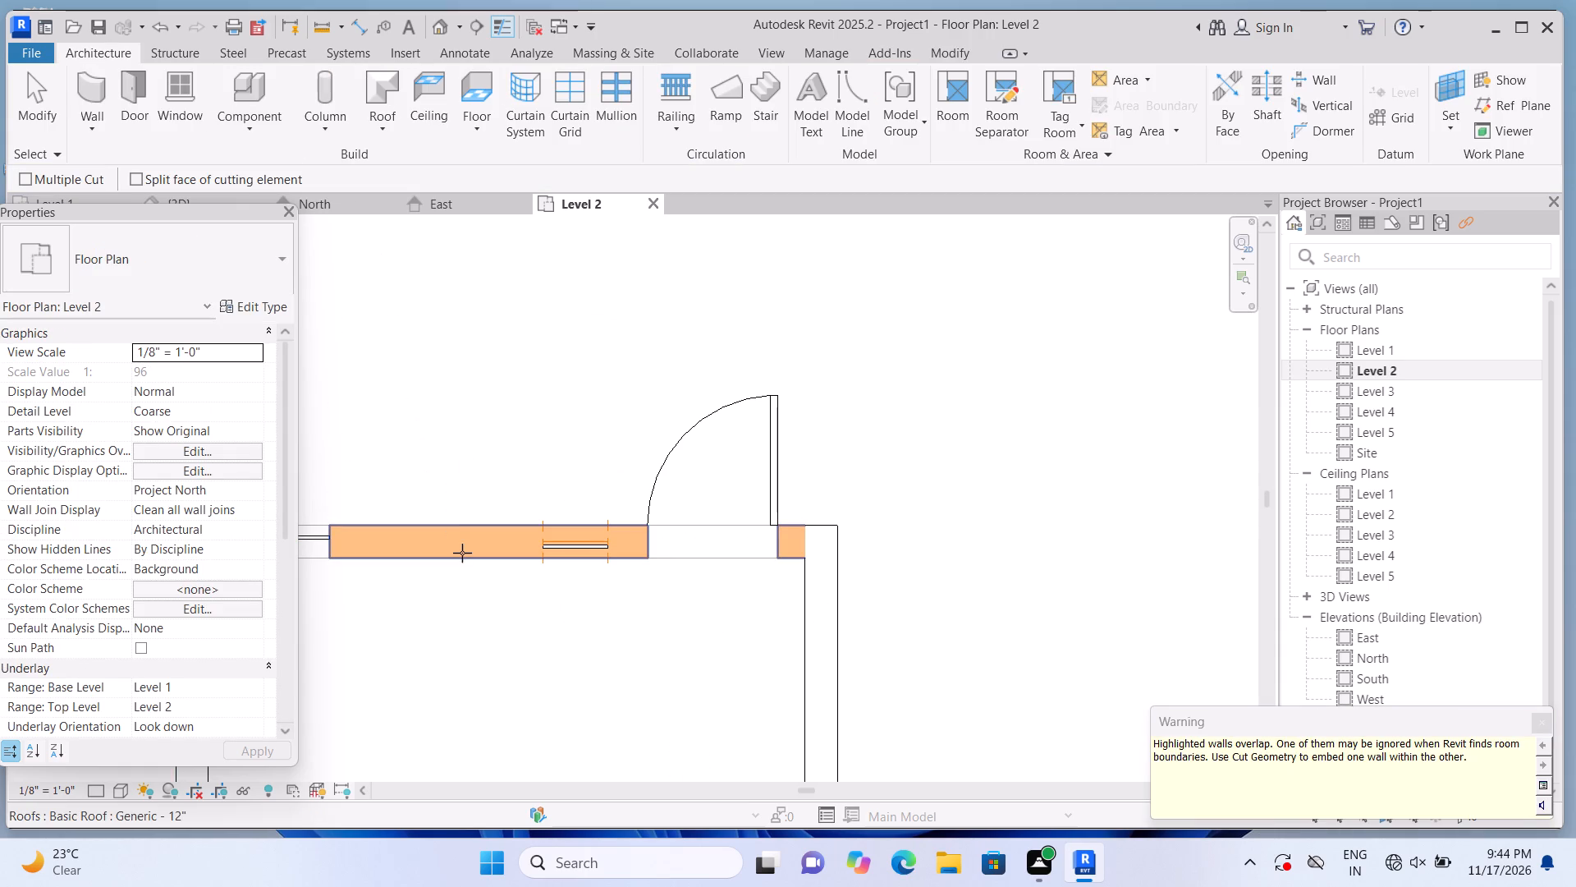
{"action": "left_click", "coordinate": [462, 553]}
{"action": "left_click", "coordinate": [594, 542]}
Draw a 7'-0" Curtain Wall 1 segment in the south wall, starting 5'-6" east of the porch wall centerline, and cut it into the wall.
{"action": "scroll", "coordinate": [609, 478], "scroll_direction": "down", "scroll_amount": 4}
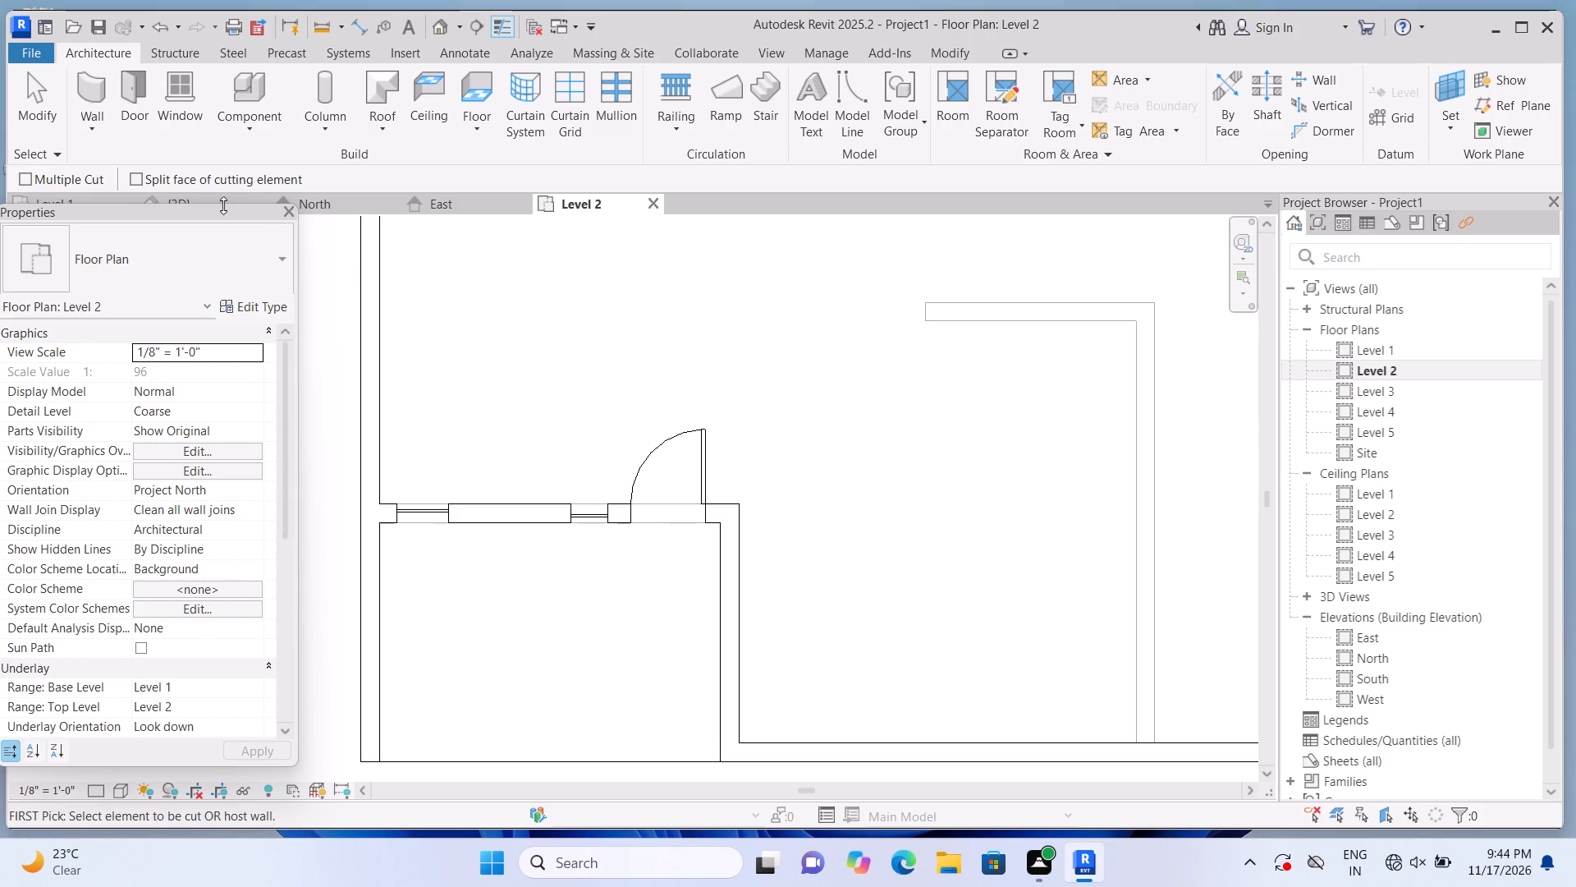
{"action": "left_click", "coordinate": [101, 86]}
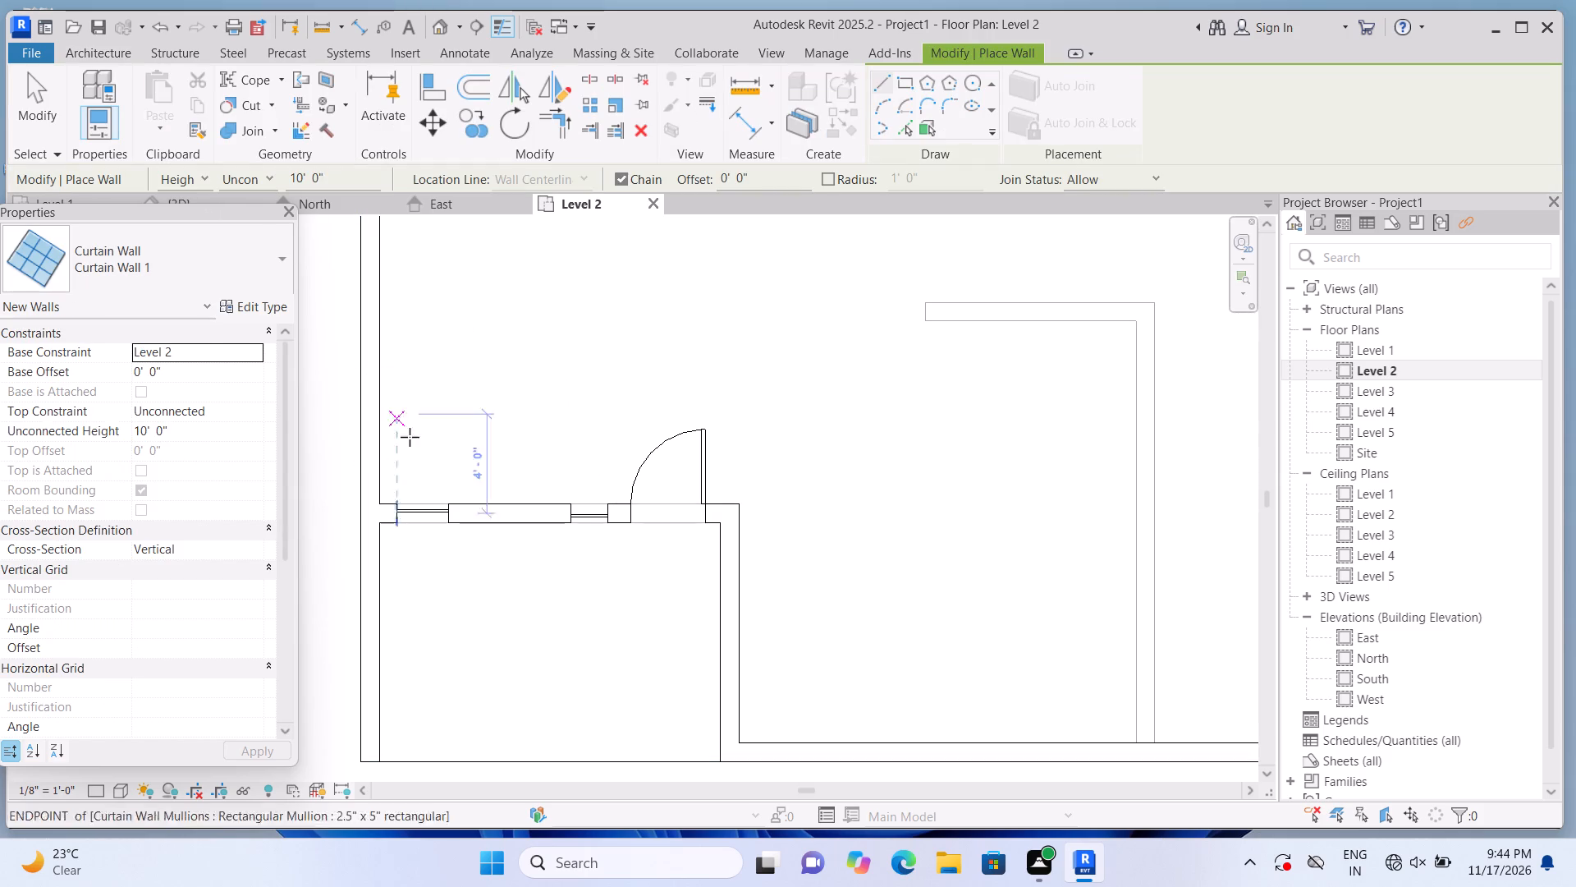
{"action": "scroll", "coordinate": [456, 482], "scroll_direction": "down", "scroll_amount": 3}
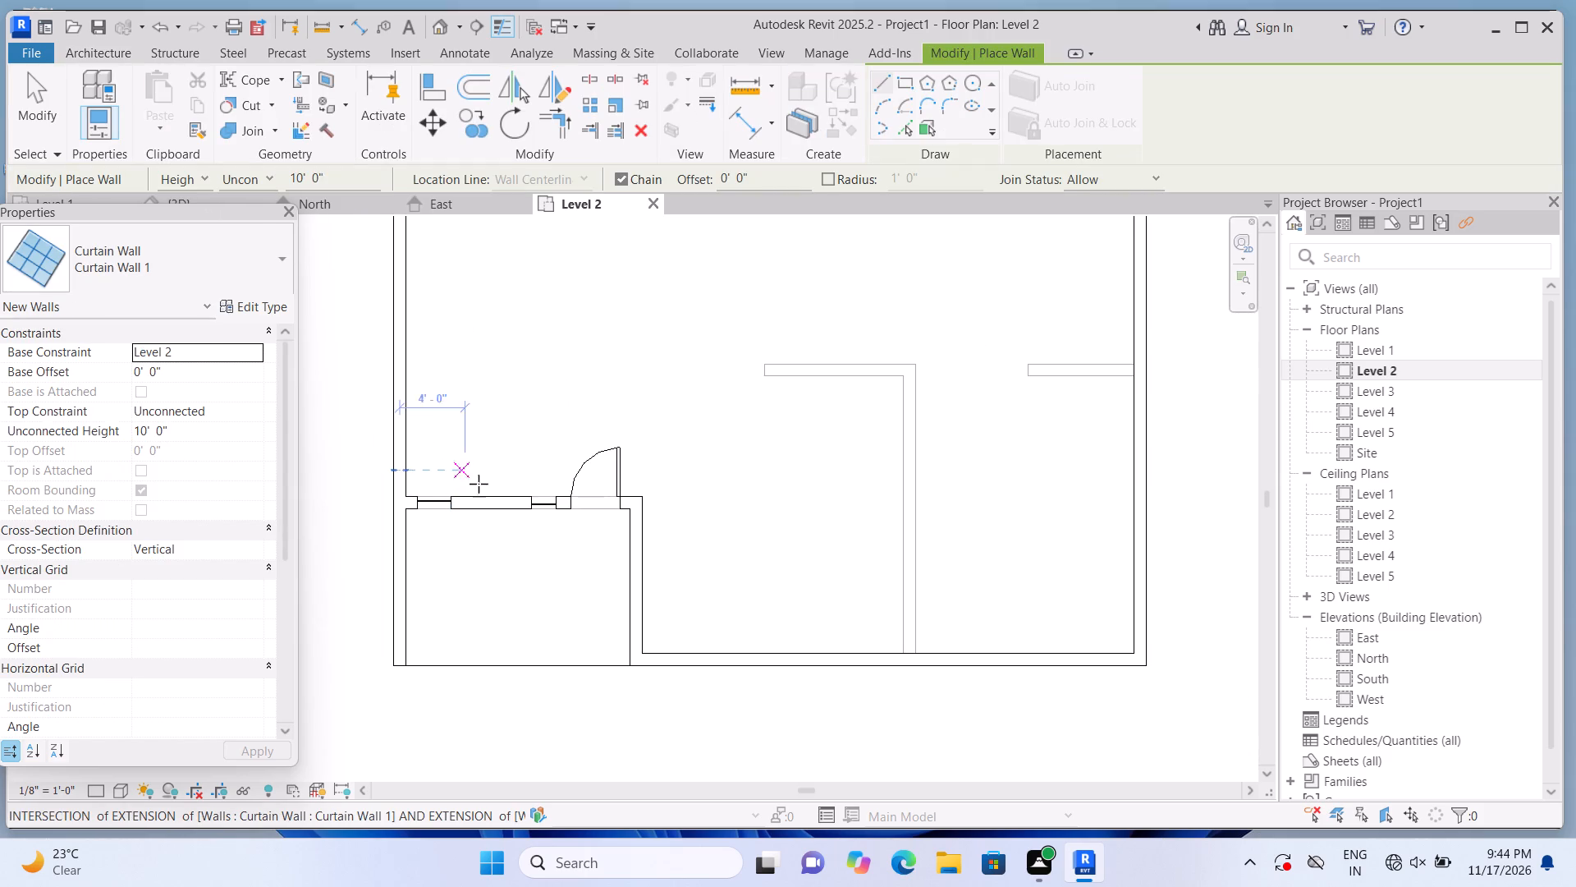
{"action": "scroll", "coordinate": [756, 691], "scroll_direction": "up", "scroll_amount": 1}
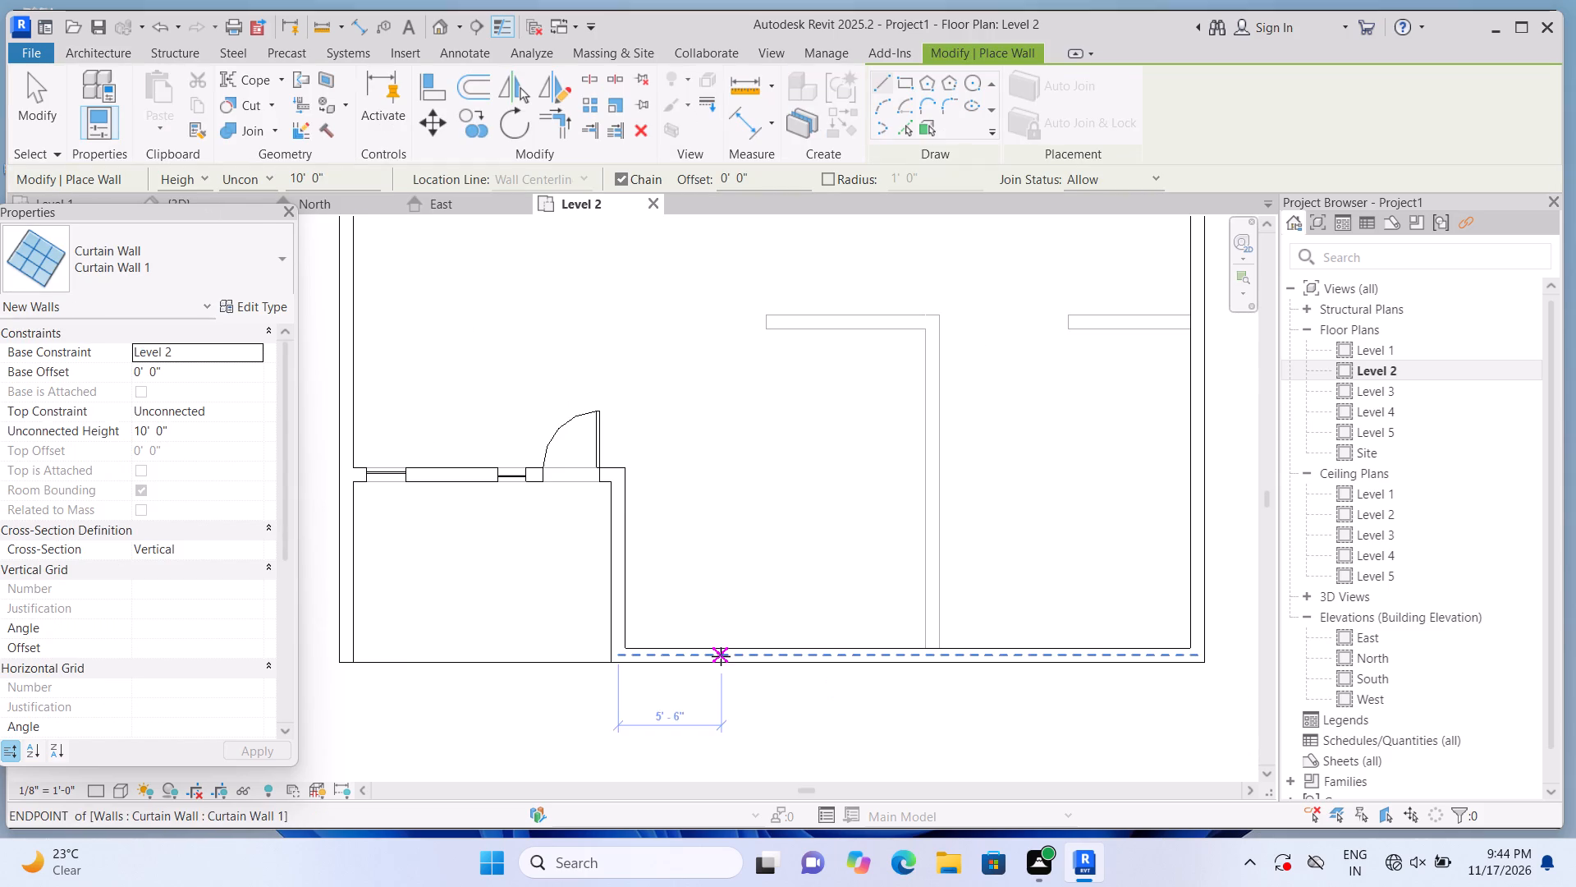
{"action": "left_click", "coordinate": [721, 656]}
{"action": "left_click", "coordinate": [850, 657]}
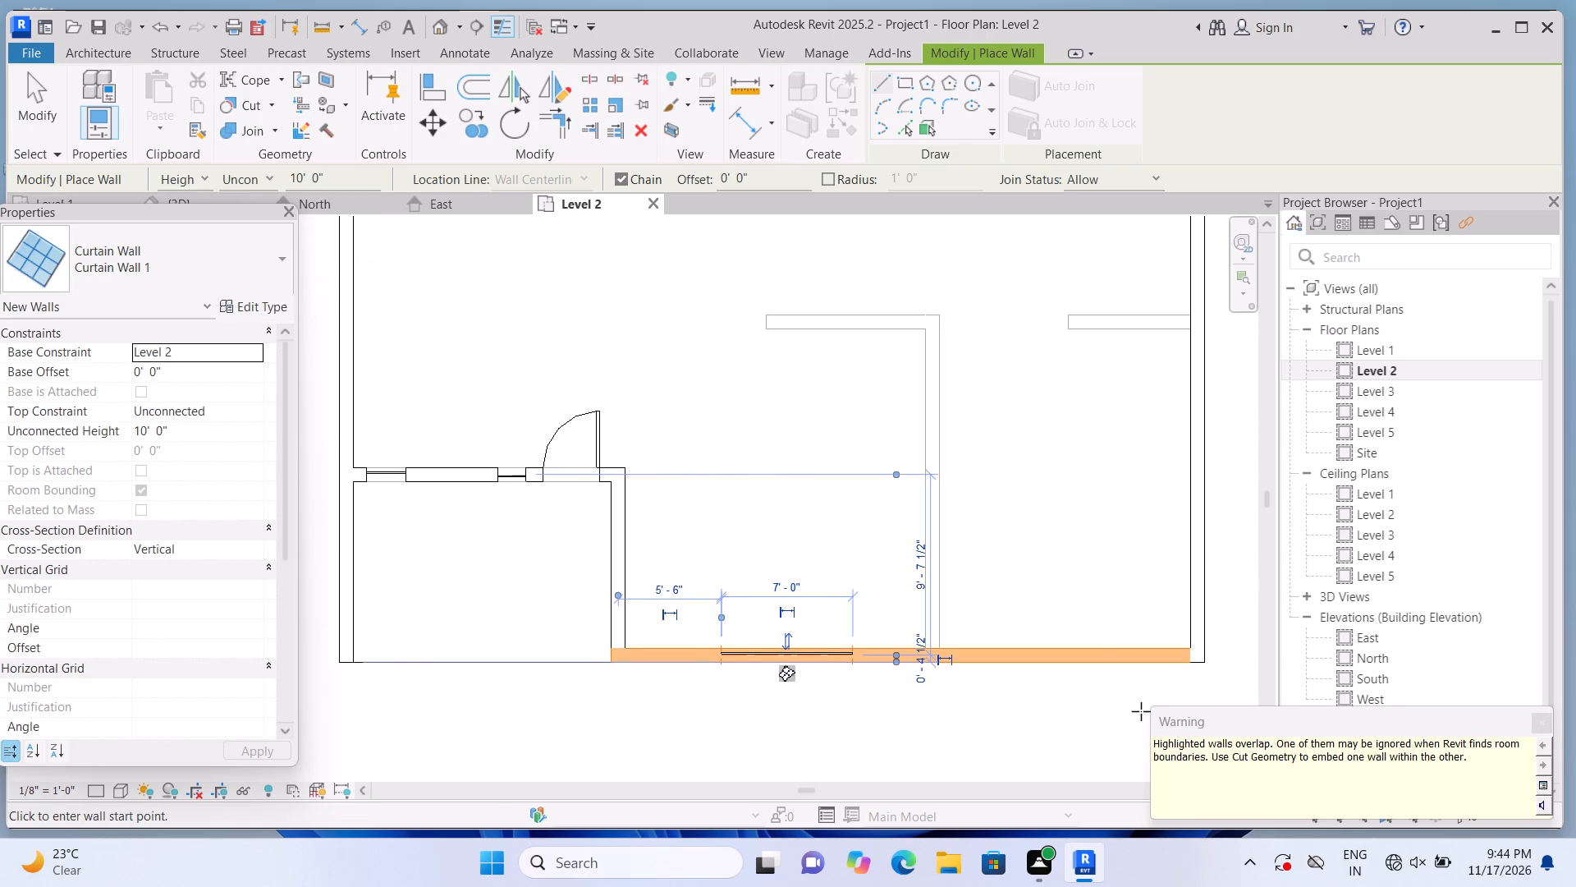
{"action": "left_click", "coordinate": [270, 108]}
{"action": "left_click", "coordinate": [276, 134]}
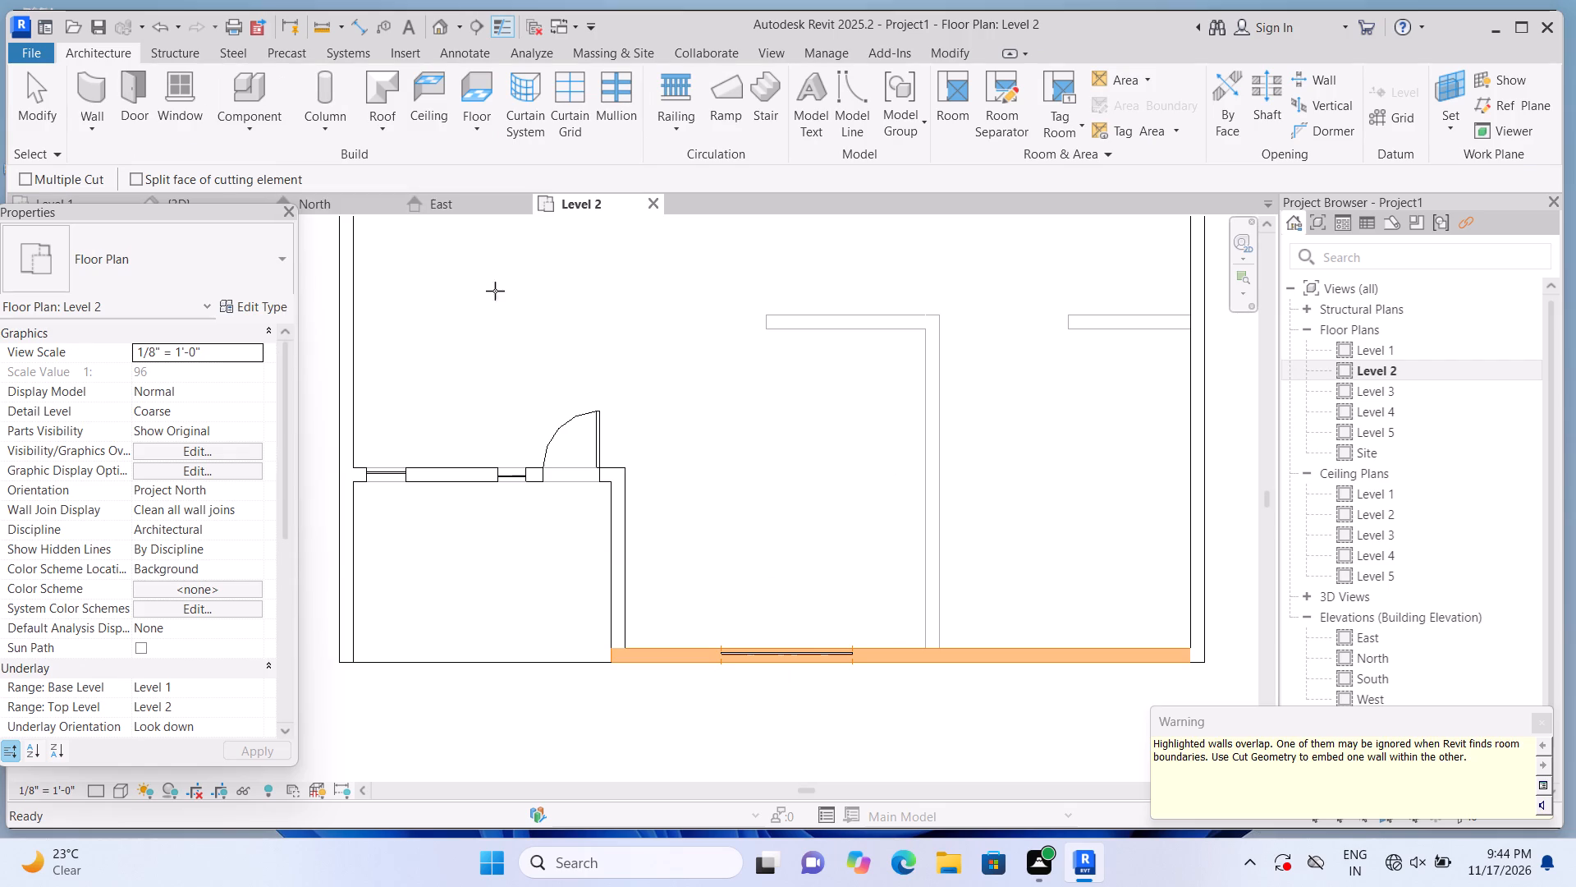
{"action": "left_click", "coordinate": [882, 664]}
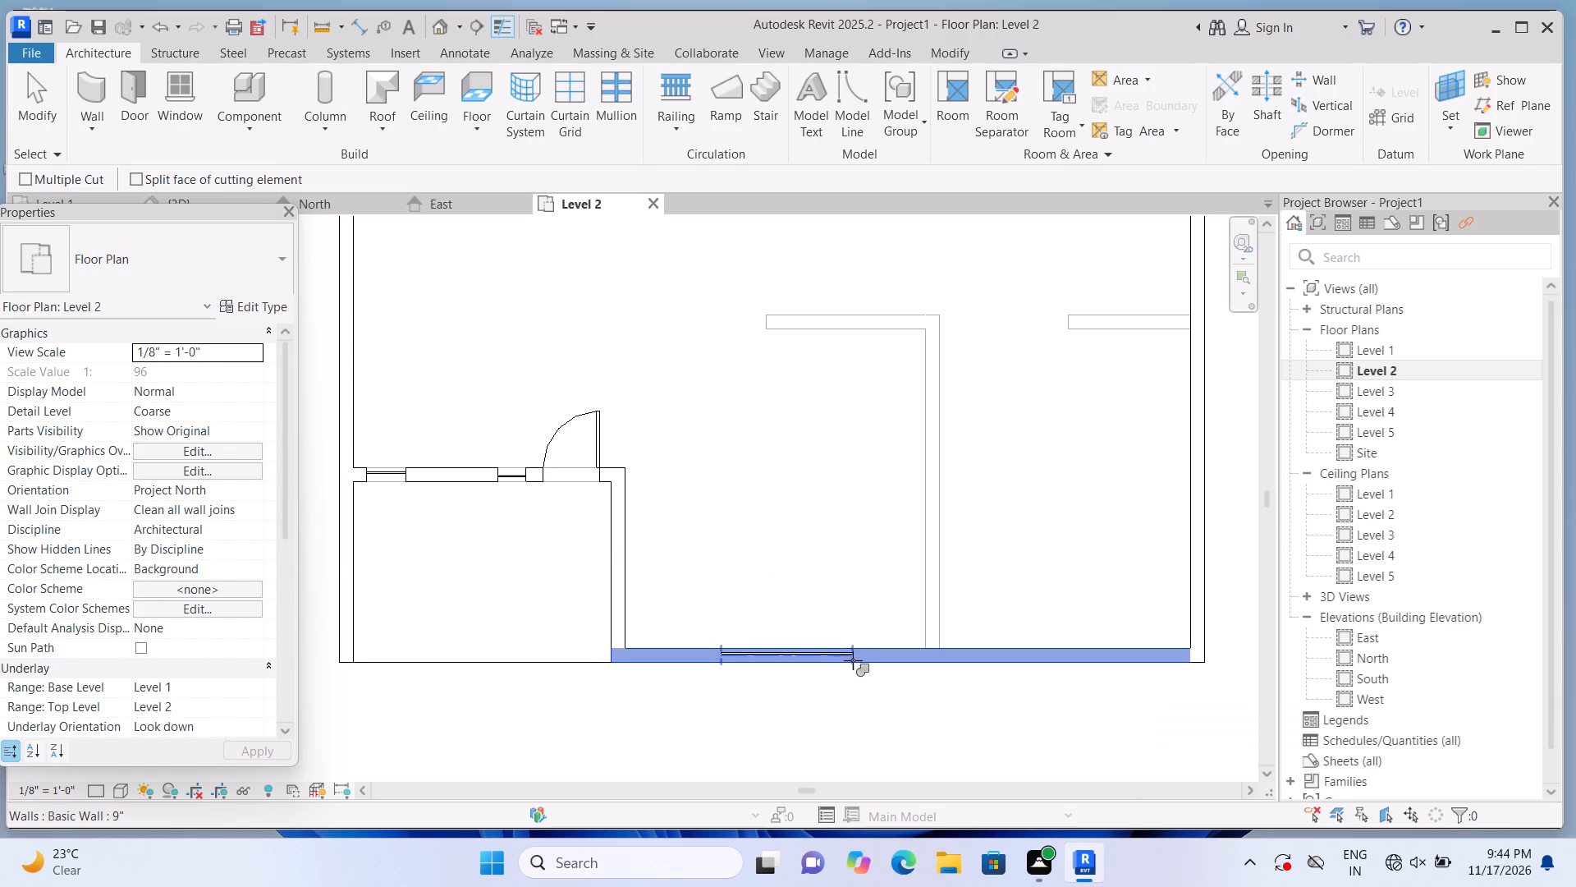
{"action": "left_click", "coordinate": [816, 651]}
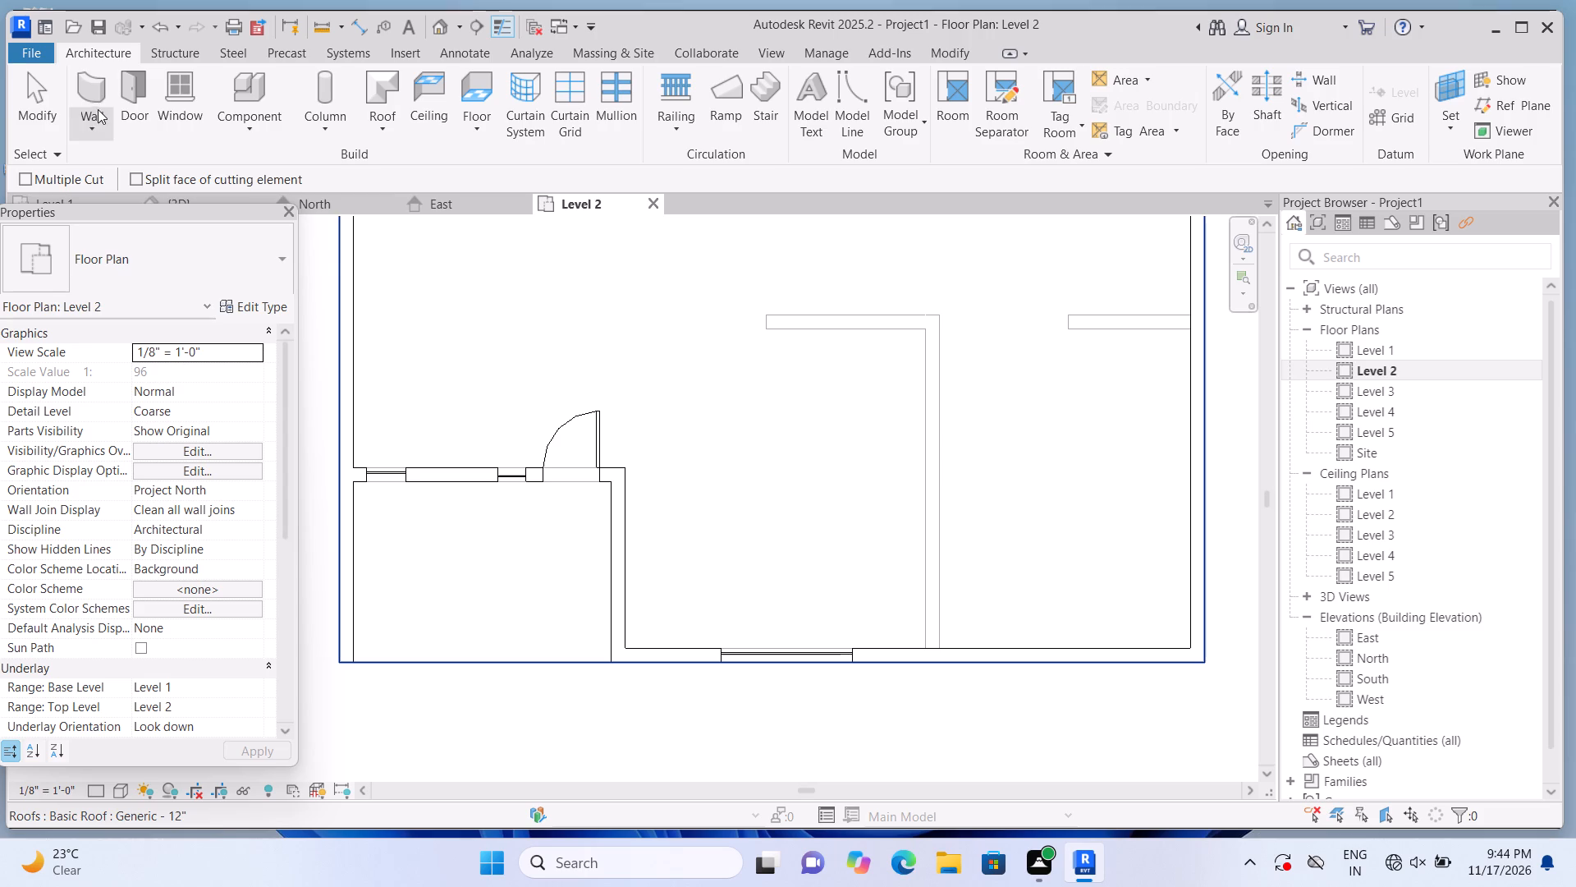
Draw a 6'-0" Curtain Wall 1 segment in the south wall, 4'-0" east of the underlaid partition, and cut it into the wall.
{"action": "left_click", "coordinate": [95, 88]}
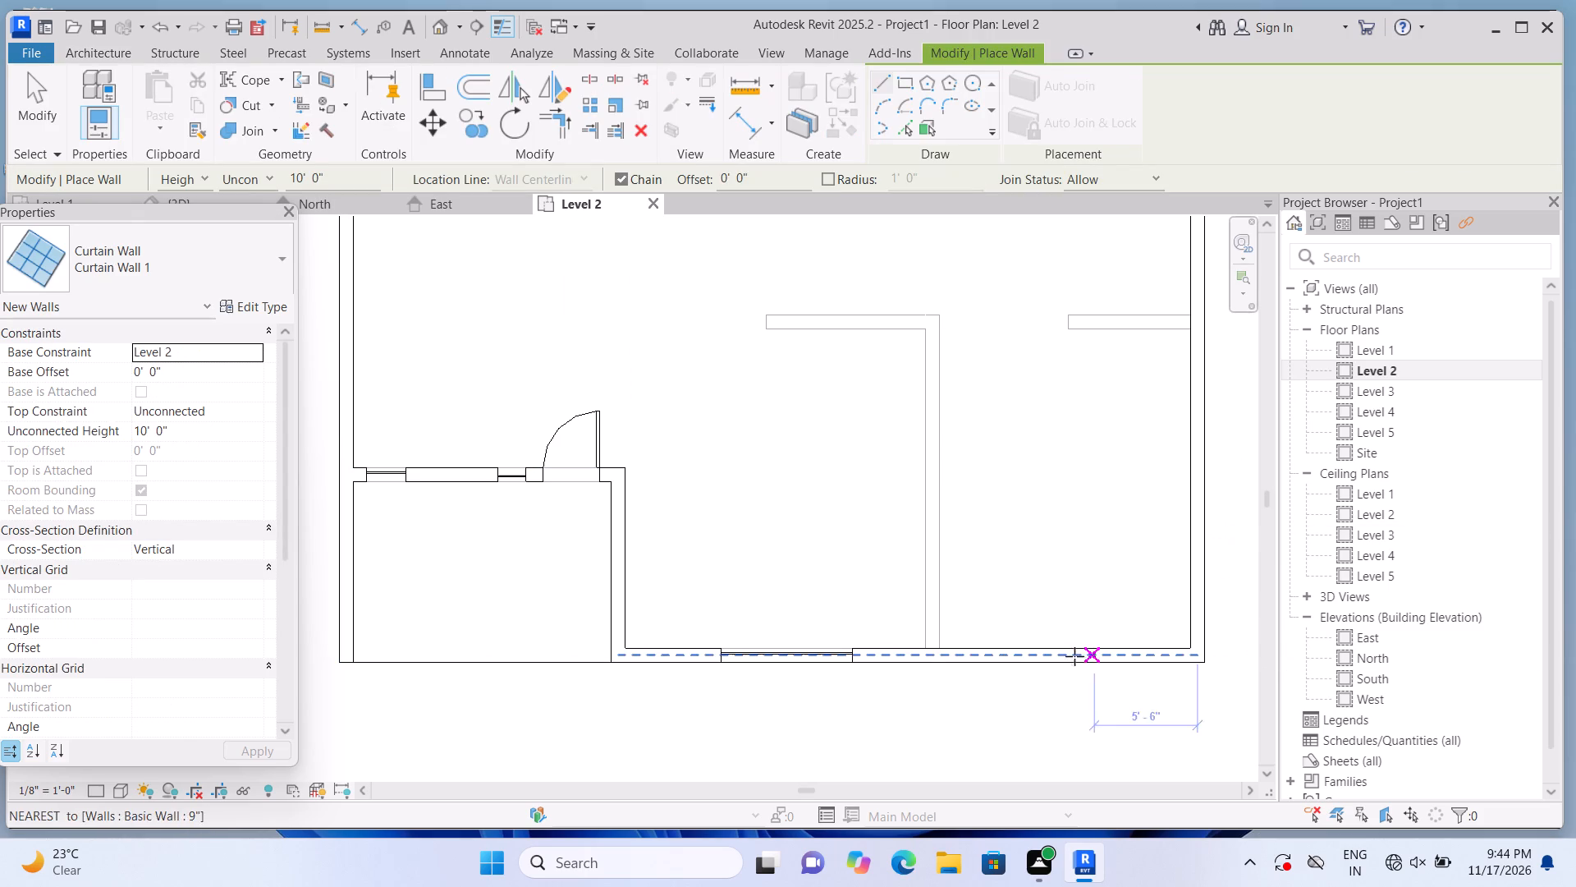
{"action": "left_click", "coordinate": [1000, 654]}
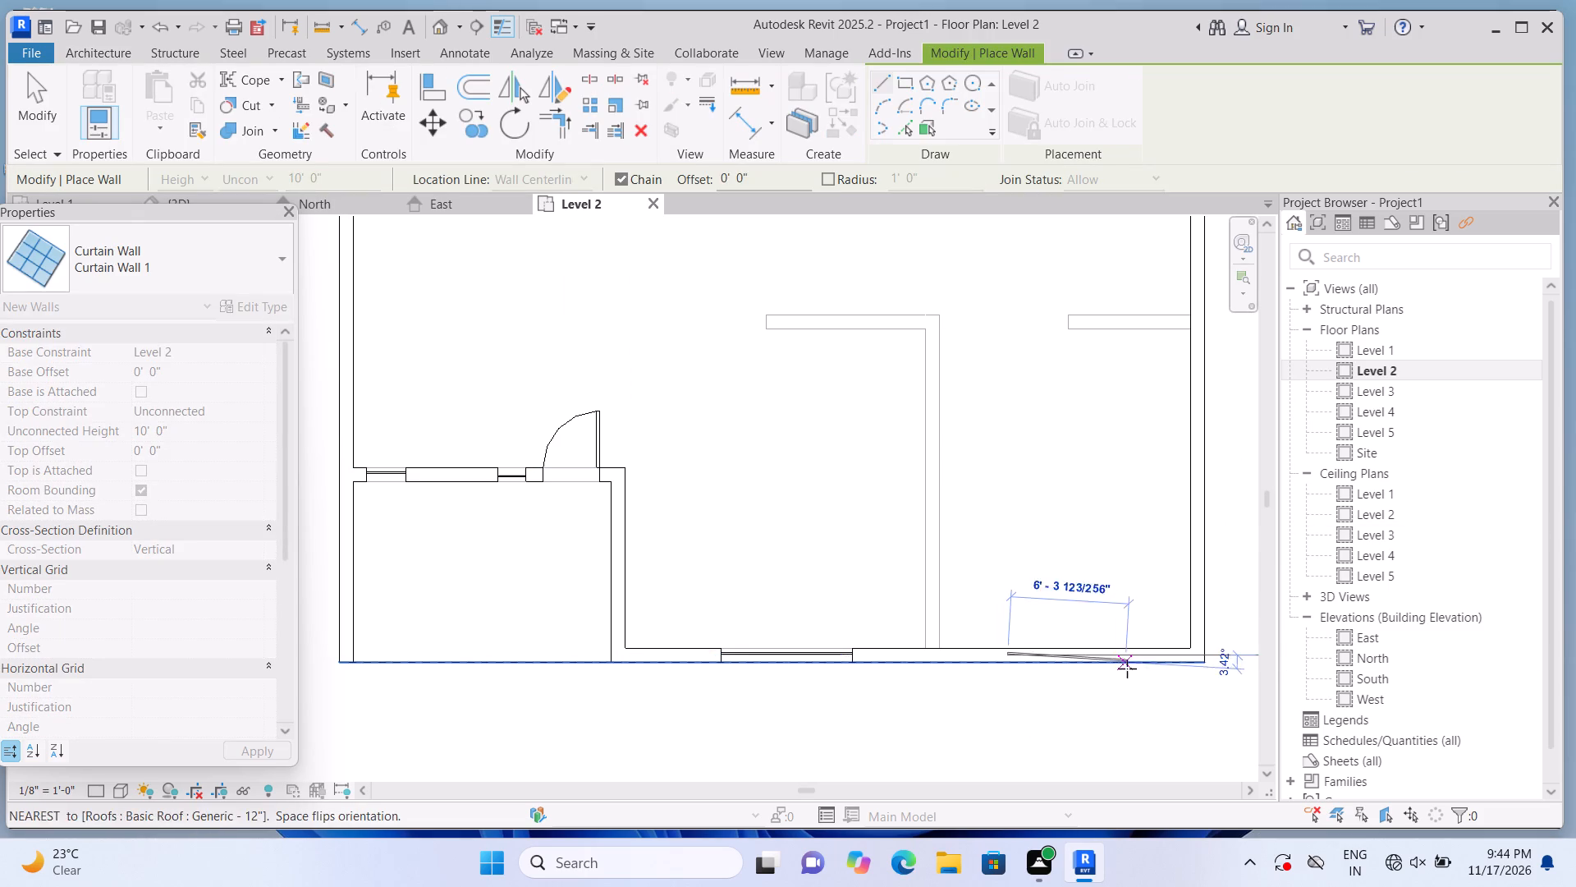
{"action": "left_click", "coordinate": [1120, 656]}
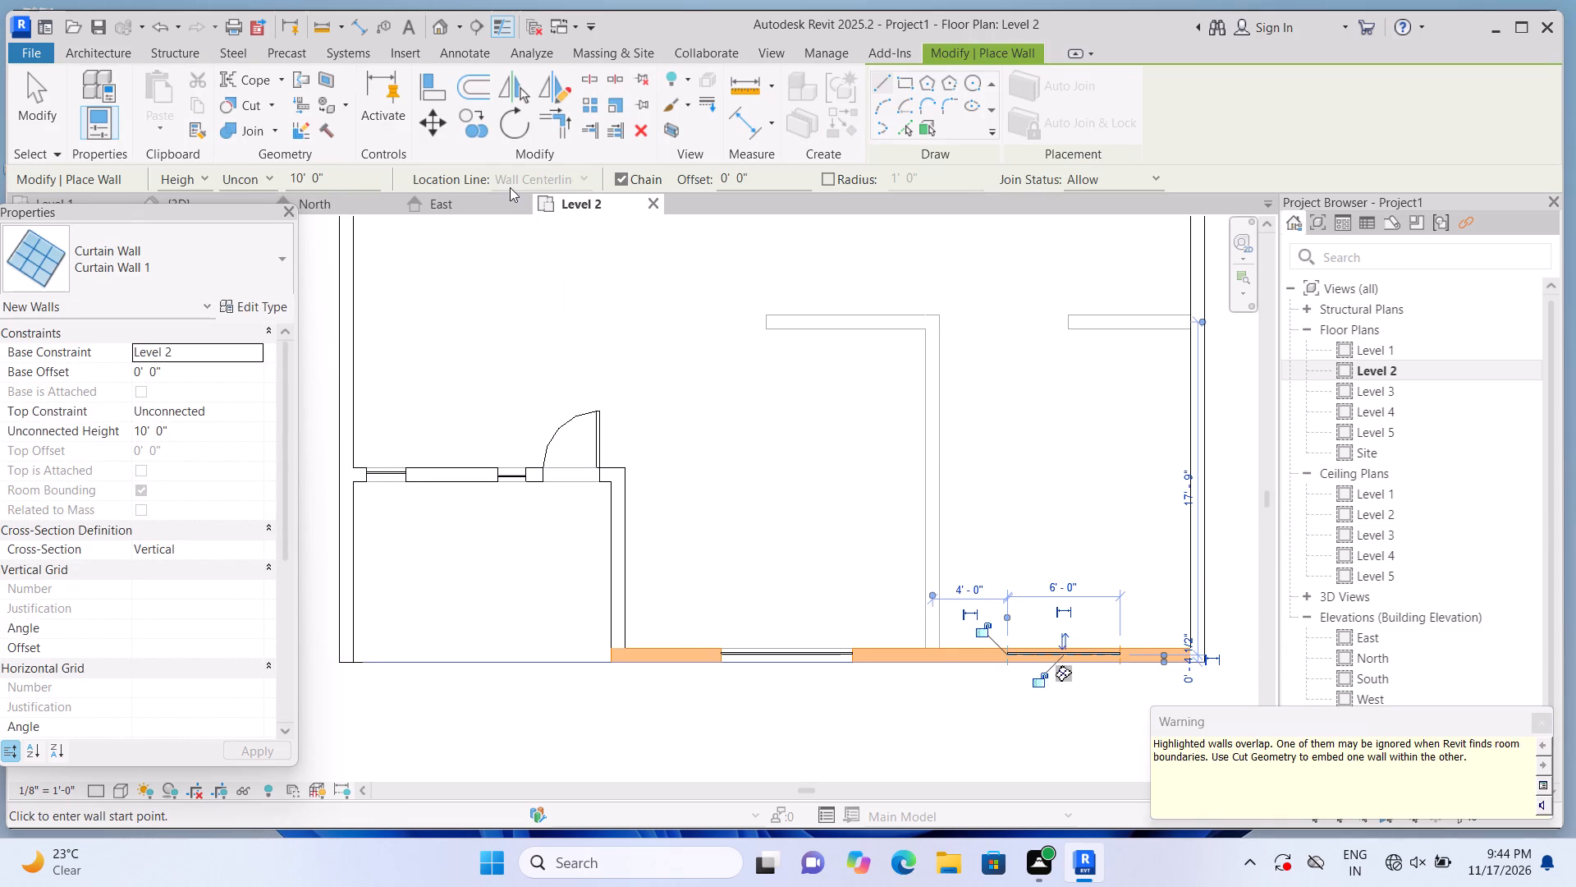
{"action": "left_click", "coordinate": [272, 104]}
{"action": "left_click", "coordinate": [282, 126]}
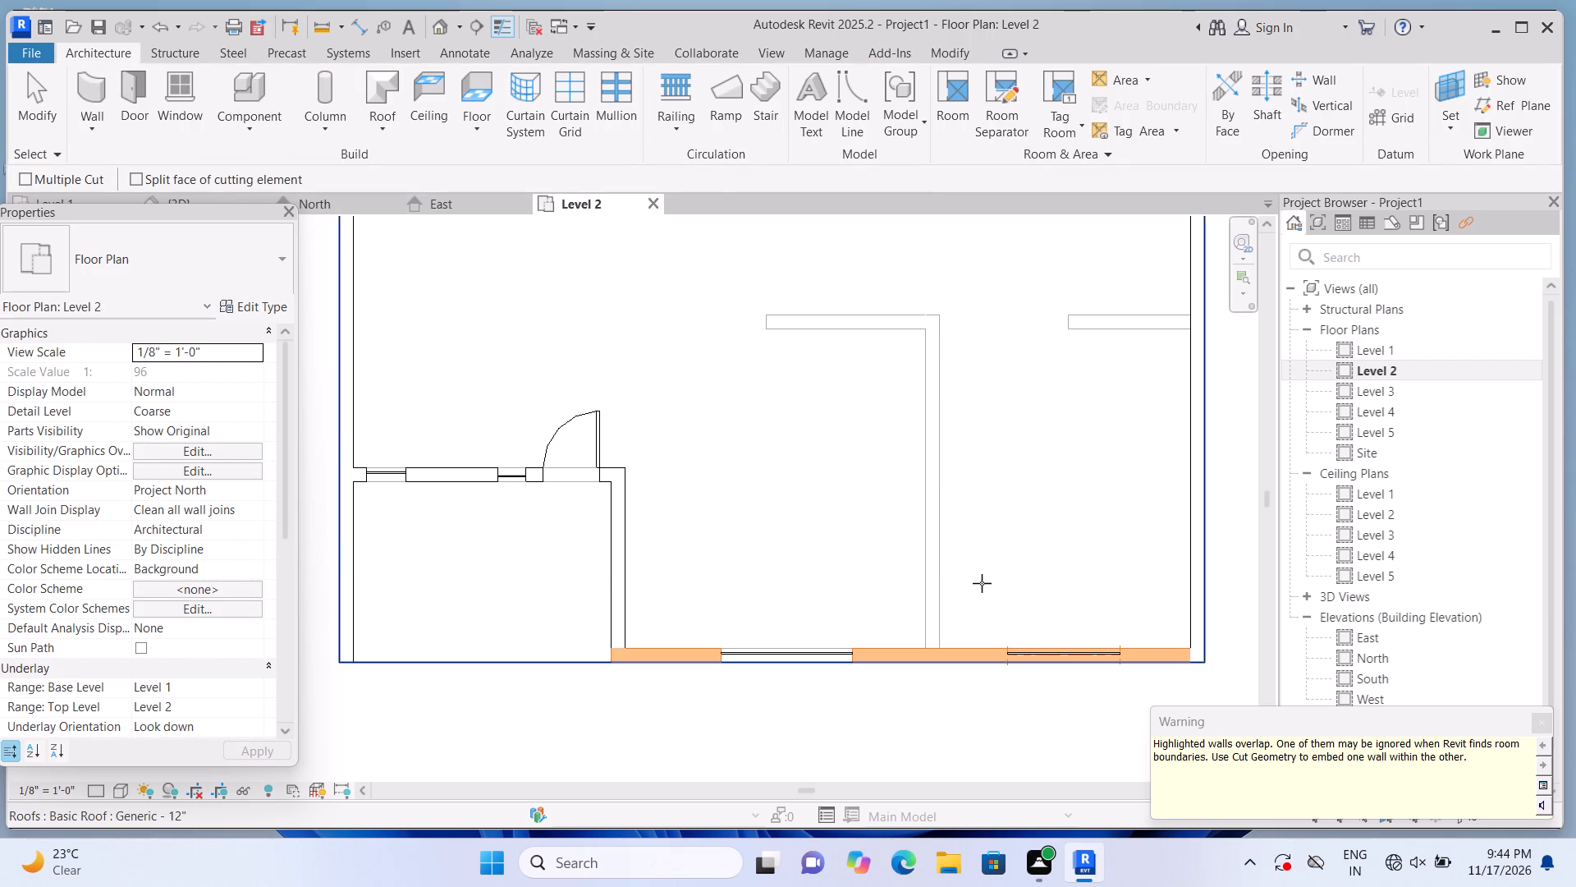
{"action": "left_click", "coordinate": [960, 659]}
{"action": "left_click", "coordinate": [1063, 660]}
Draw a 4'-0" Curtain Wall 1 segment in the east wall, starting 1'-6" north of the south wall centerline, and cut it into the wall.
{"action": "scroll", "coordinate": [1067, 619], "scroll_direction": "down", "scroll_amount": 1}
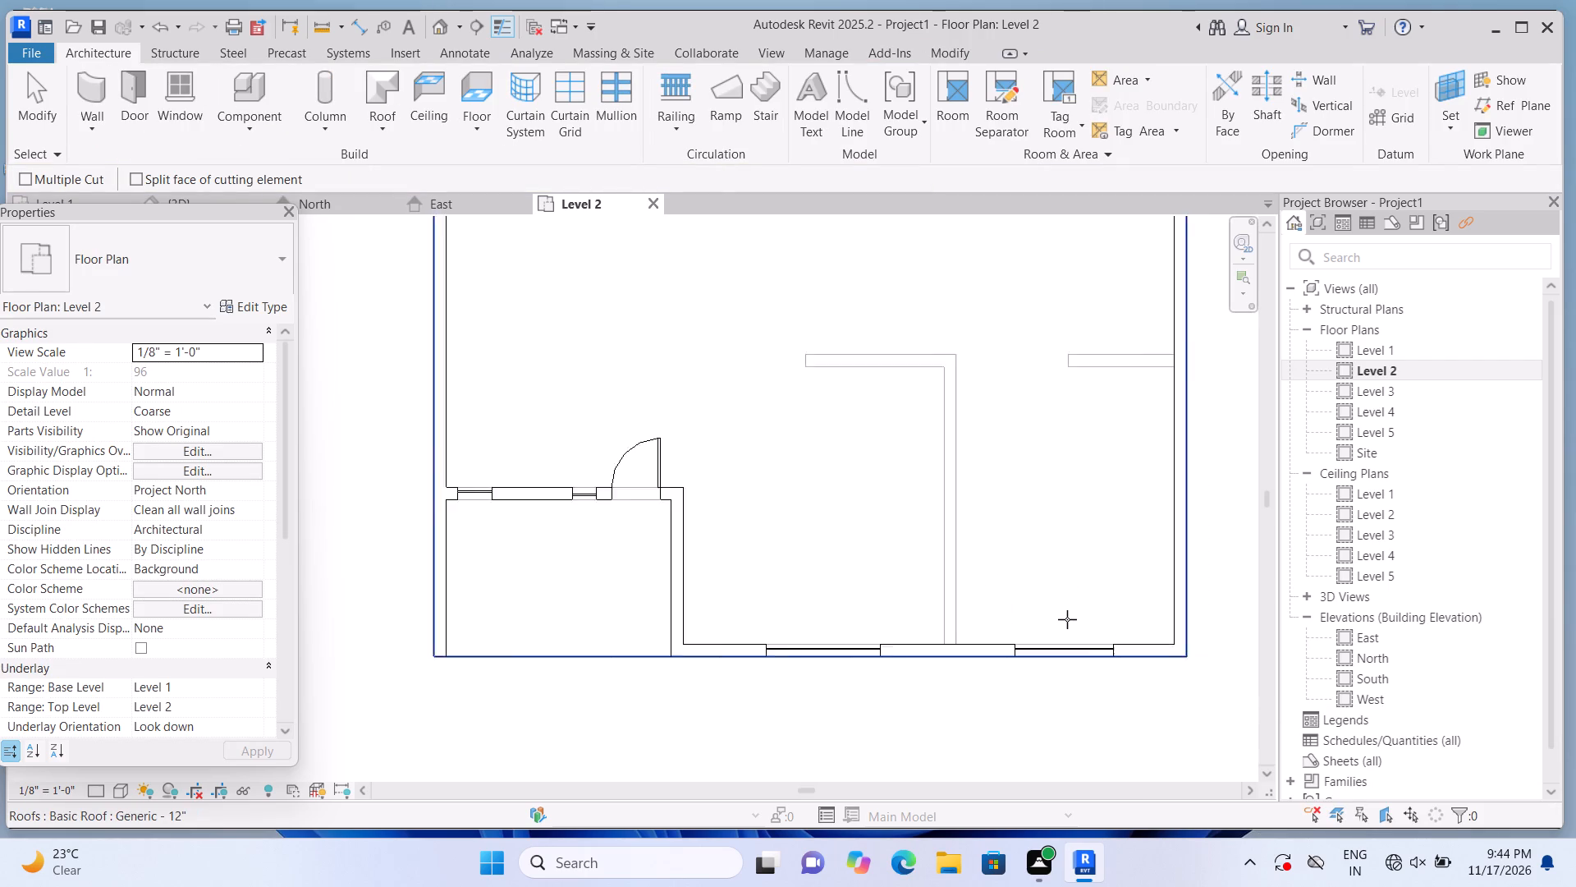
{"action": "scroll", "coordinate": [1067, 619], "scroll_direction": "down", "scroll_amount": 1}
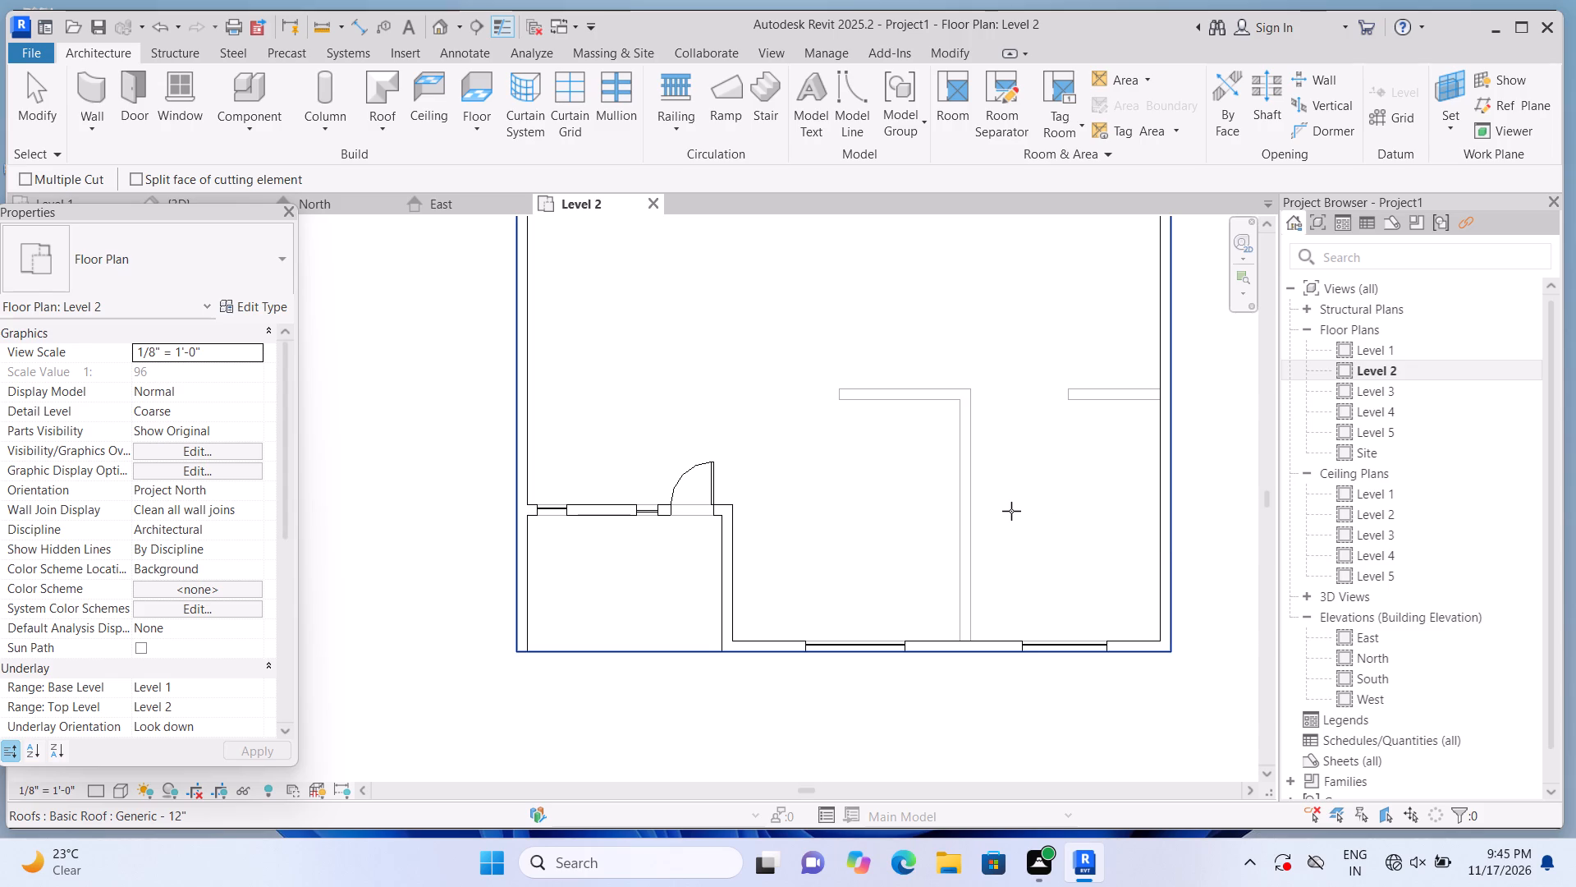
{"action": "scroll", "coordinate": [1011, 511], "scroll_direction": "down", "scroll_amount": 7}
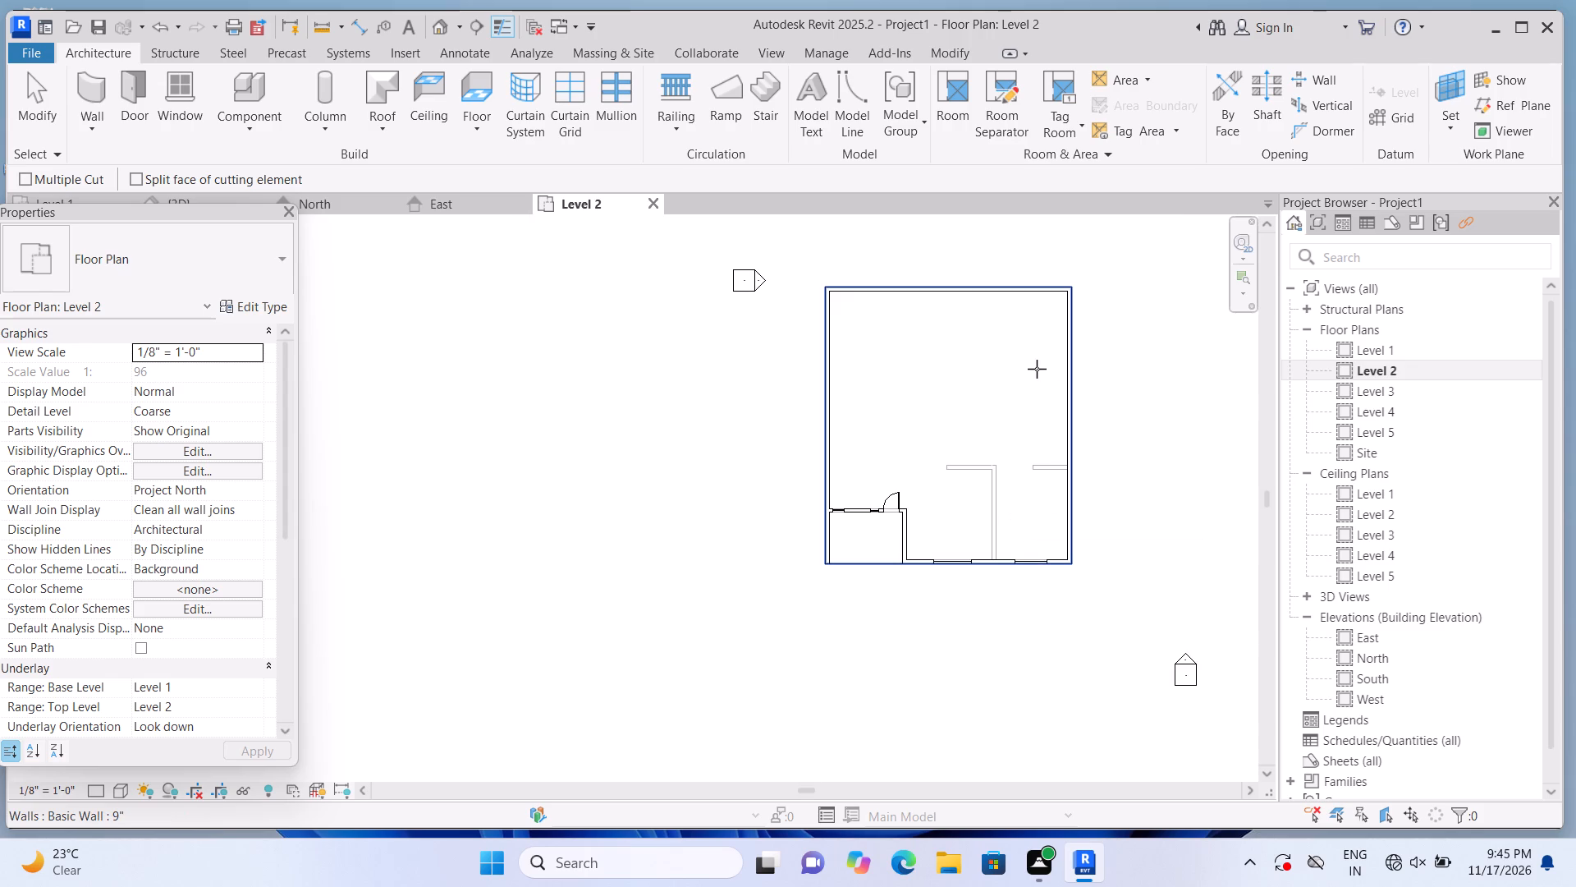
{"action": "scroll", "coordinate": [1076, 378], "scroll_direction": "up", "scroll_amount": 1}
{"action": "scroll", "coordinate": [1076, 461], "scroll_direction": "up", "scroll_amount": 1}
{"action": "scroll", "coordinate": [1081, 537], "scroll_direction": "up", "scroll_amount": 1}
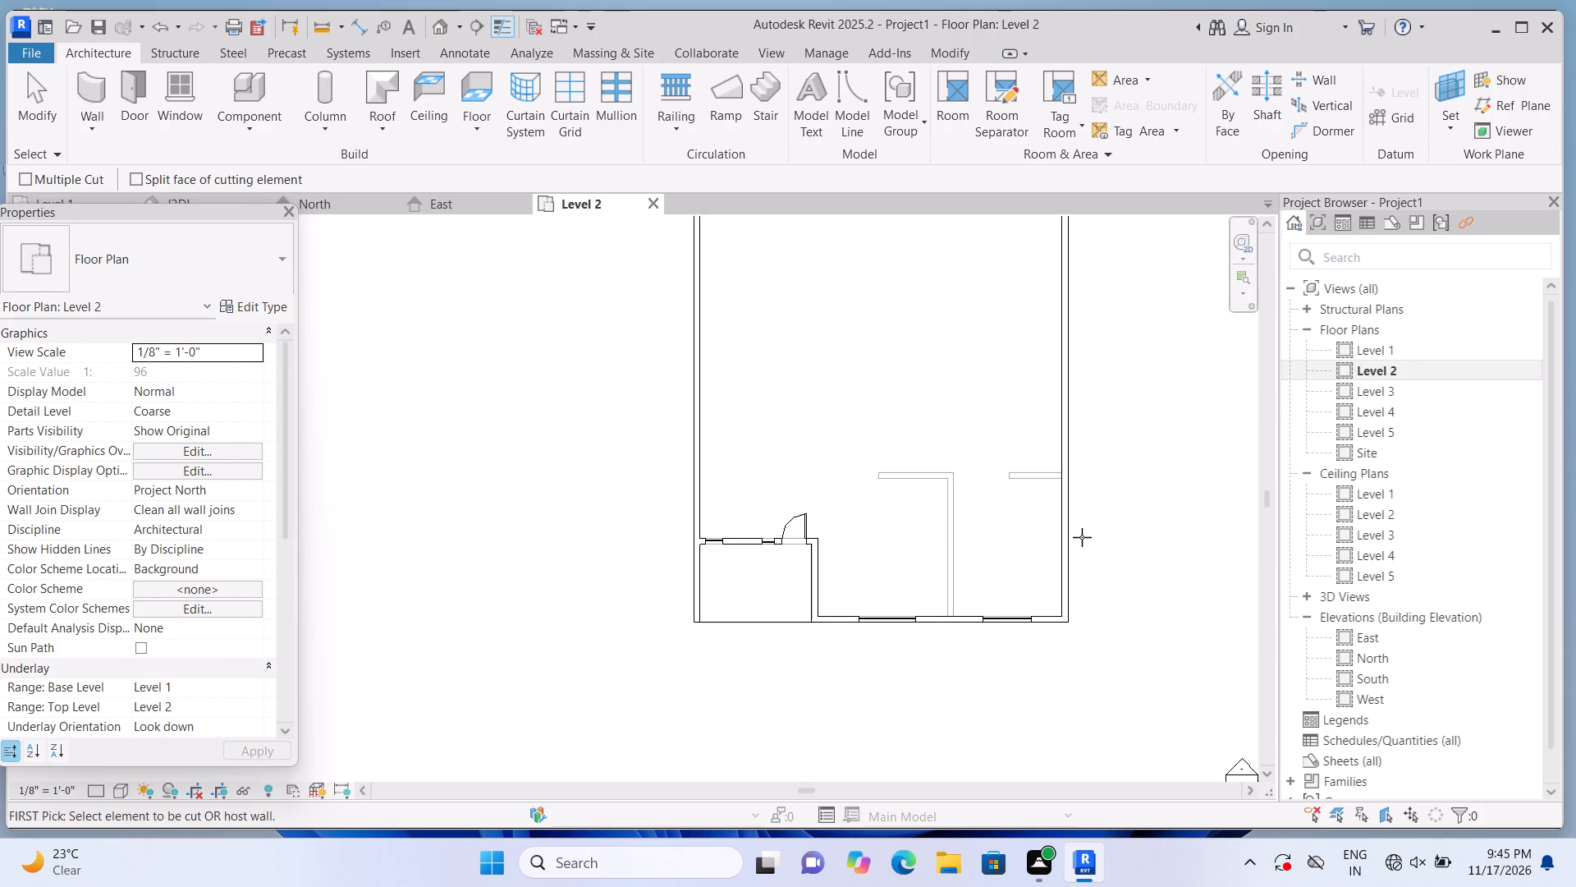
{"action": "scroll", "coordinate": [1082, 537], "scroll_direction": "up", "scroll_amount": 5}
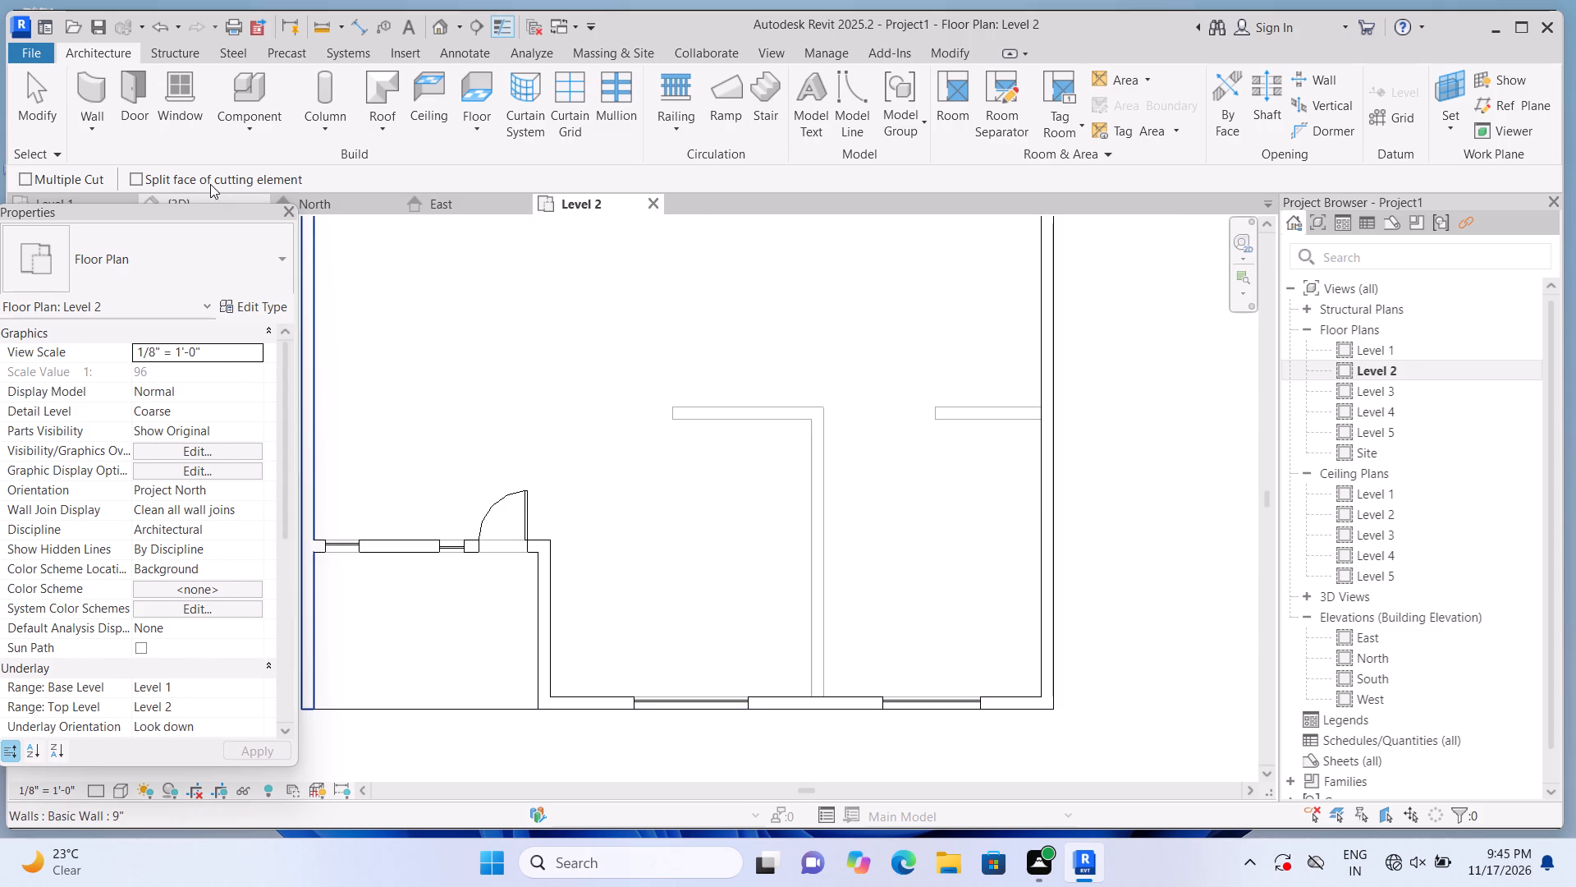
{"action": "left_click", "coordinate": [105, 91]}
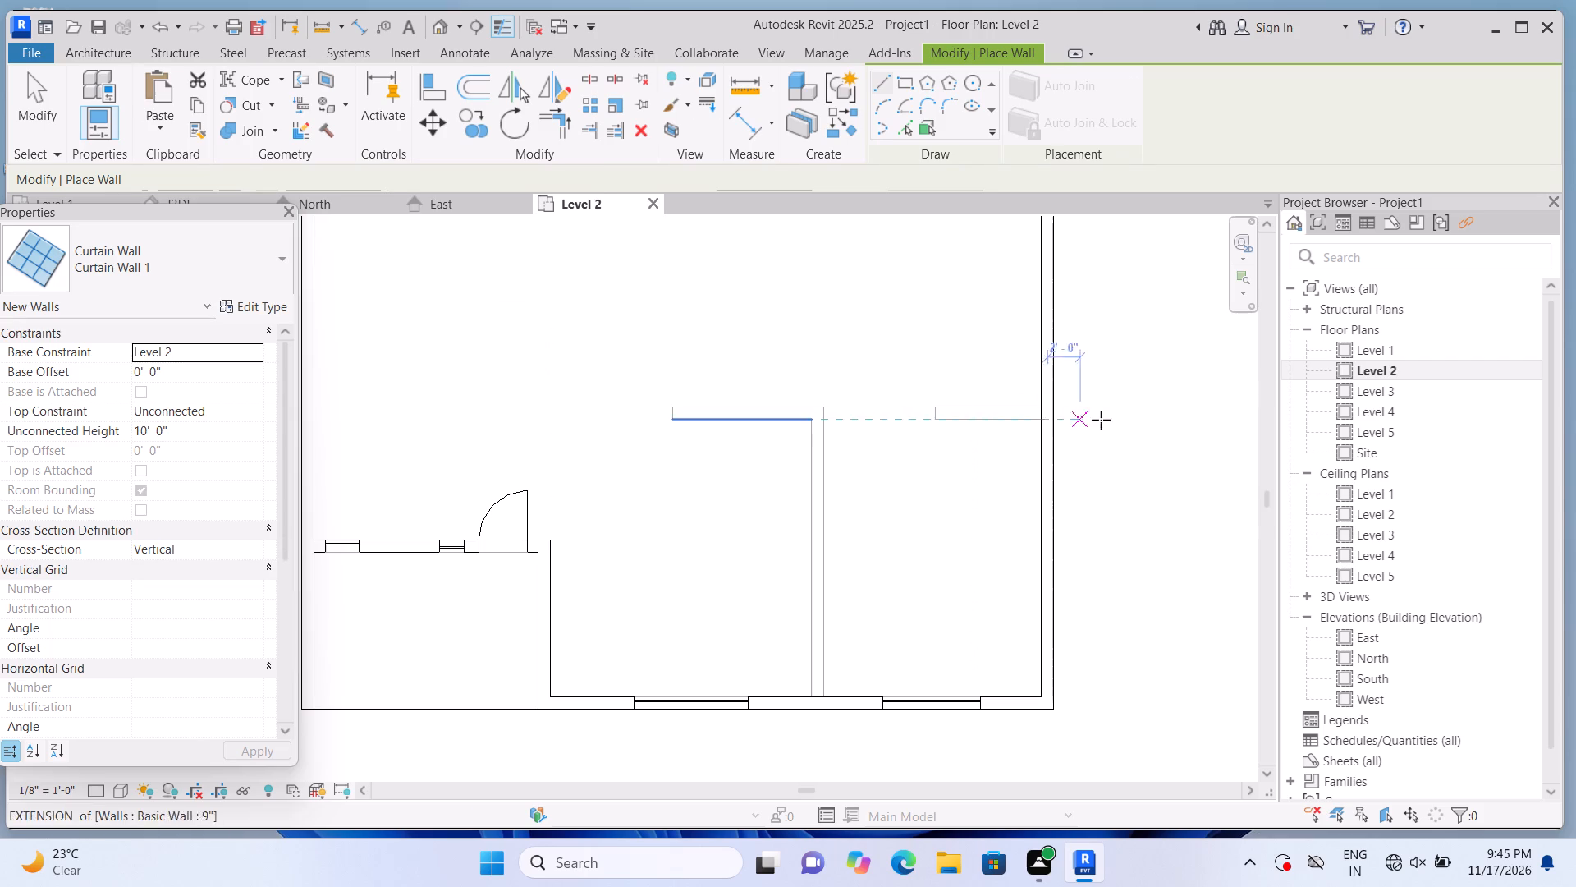
{"action": "scroll", "coordinate": [1076, 660], "scroll_direction": "up", "scroll_amount": 3}
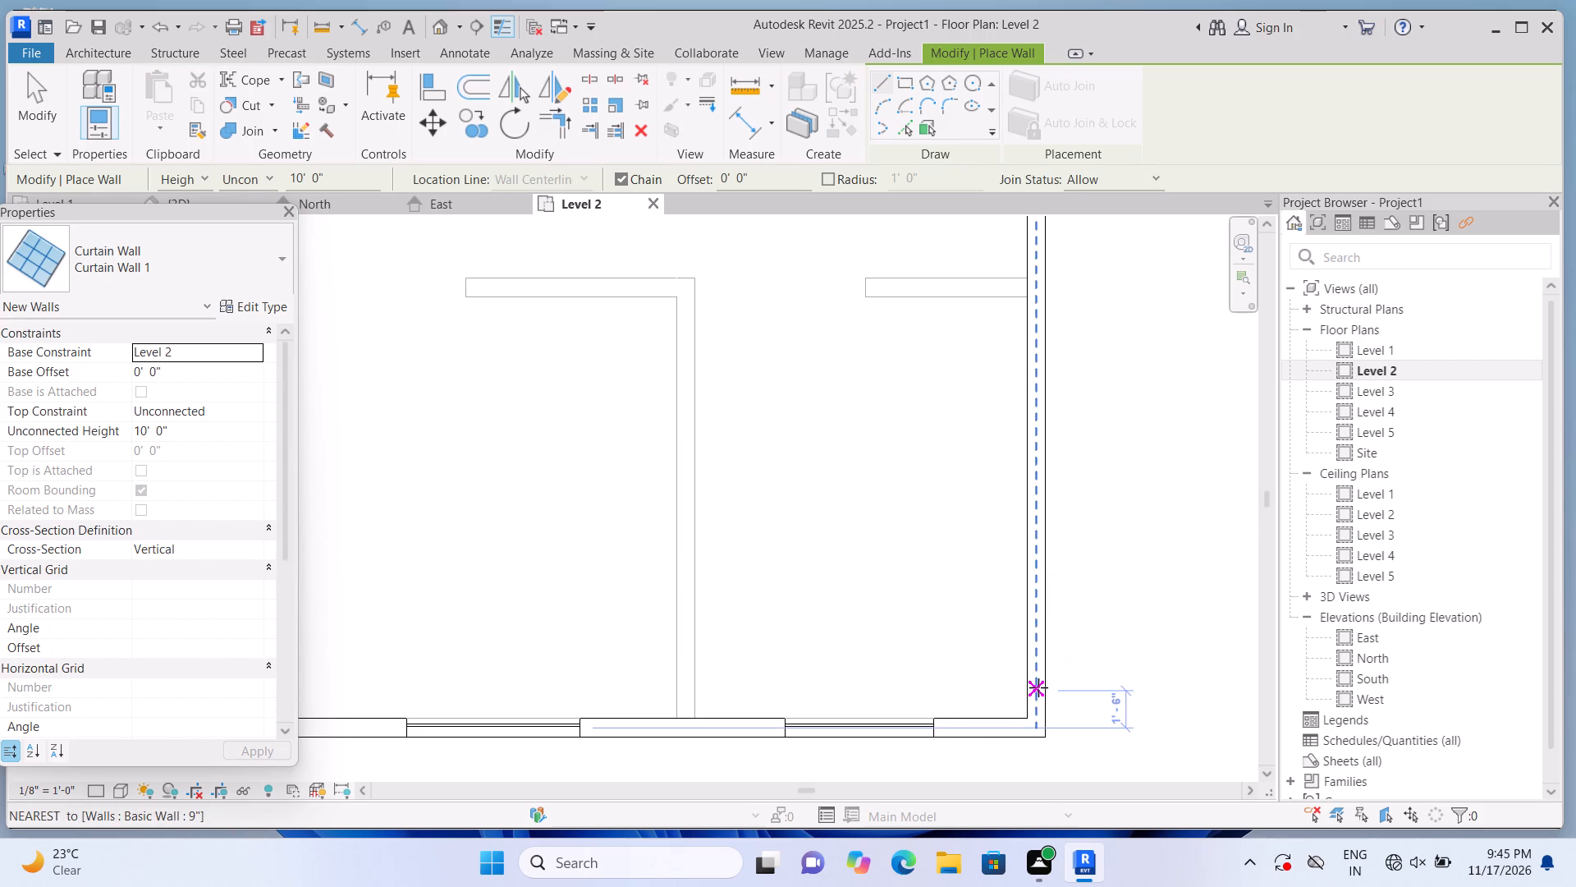
{"action": "left_click", "coordinate": [1038, 687]}
{"action": "left_click", "coordinate": [1041, 597]}
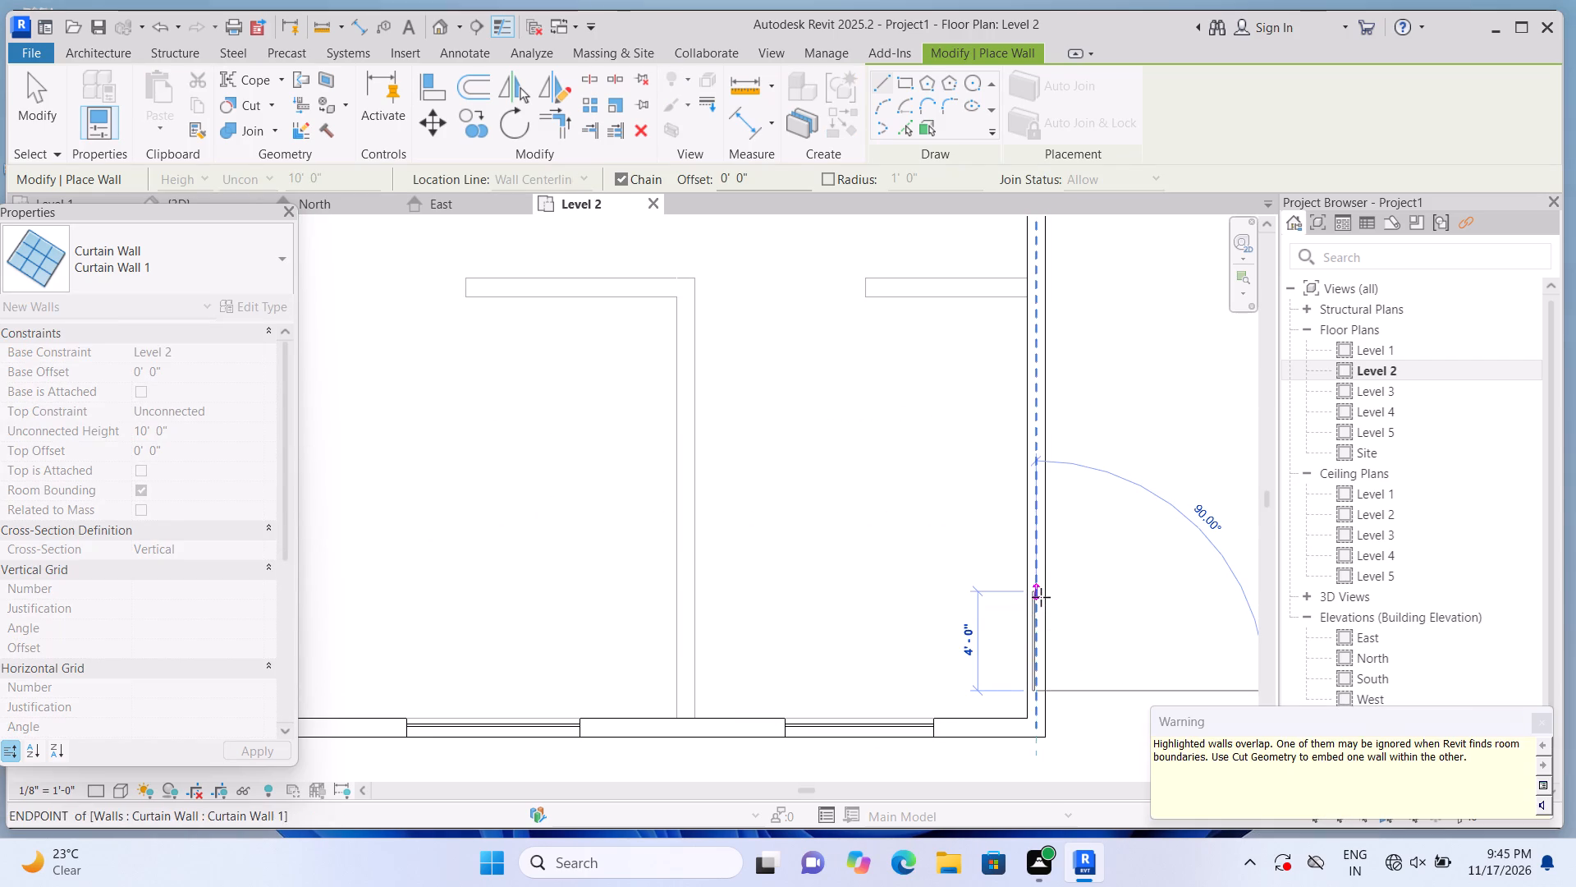
{"action": "left_click", "coordinate": [275, 112]}
{"action": "left_click", "coordinate": [284, 145]}
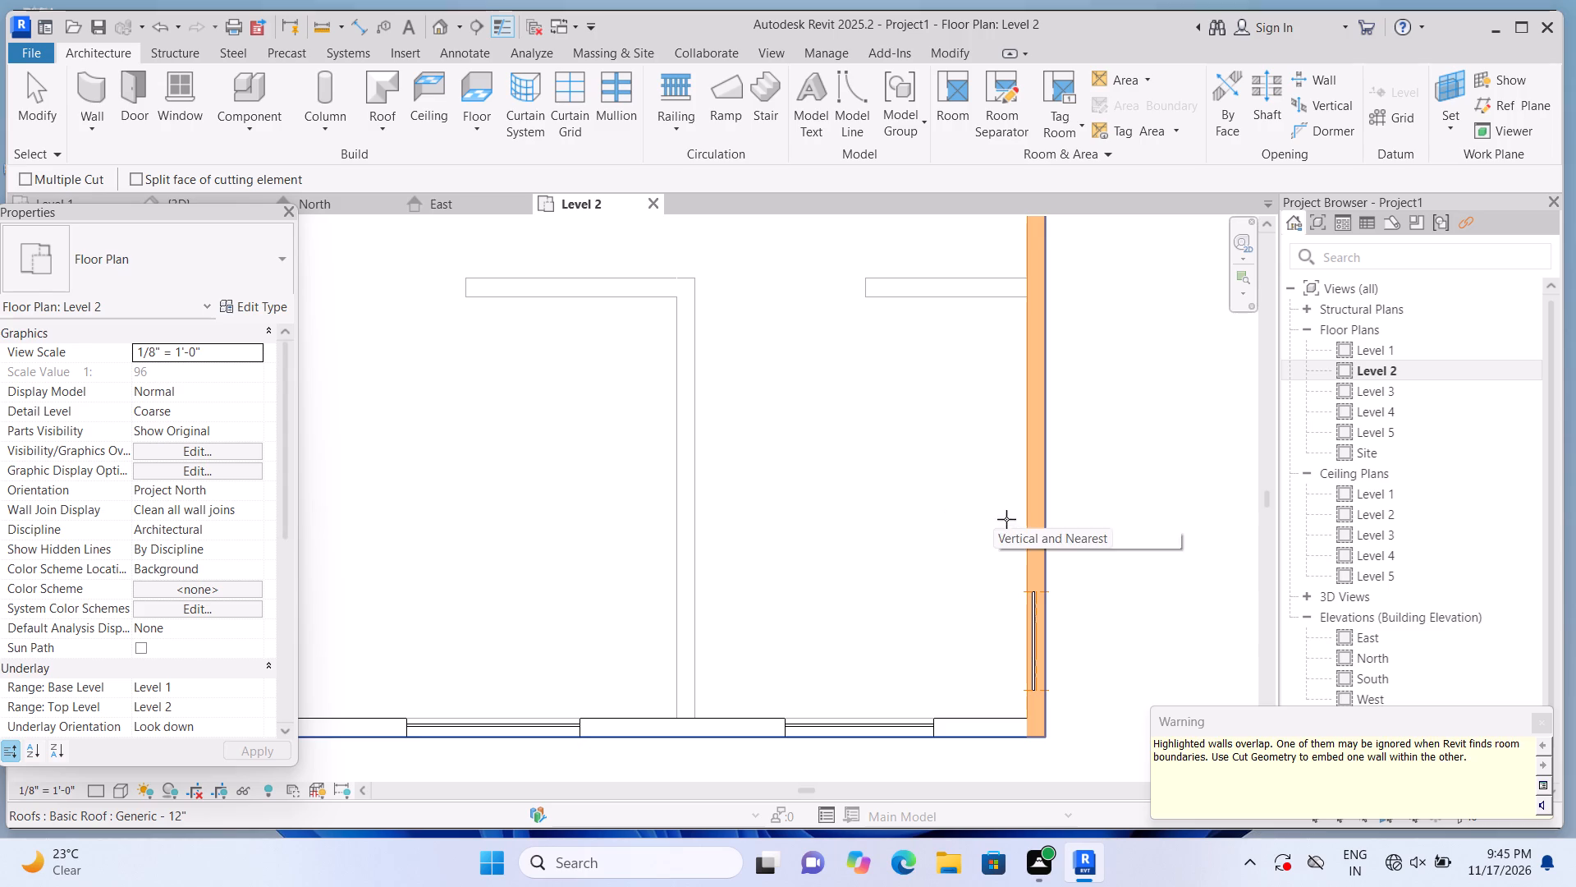
{"action": "left_click", "coordinate": [1033, 522]}
{"action": "left_click", "coordinate": [1034, 624]}
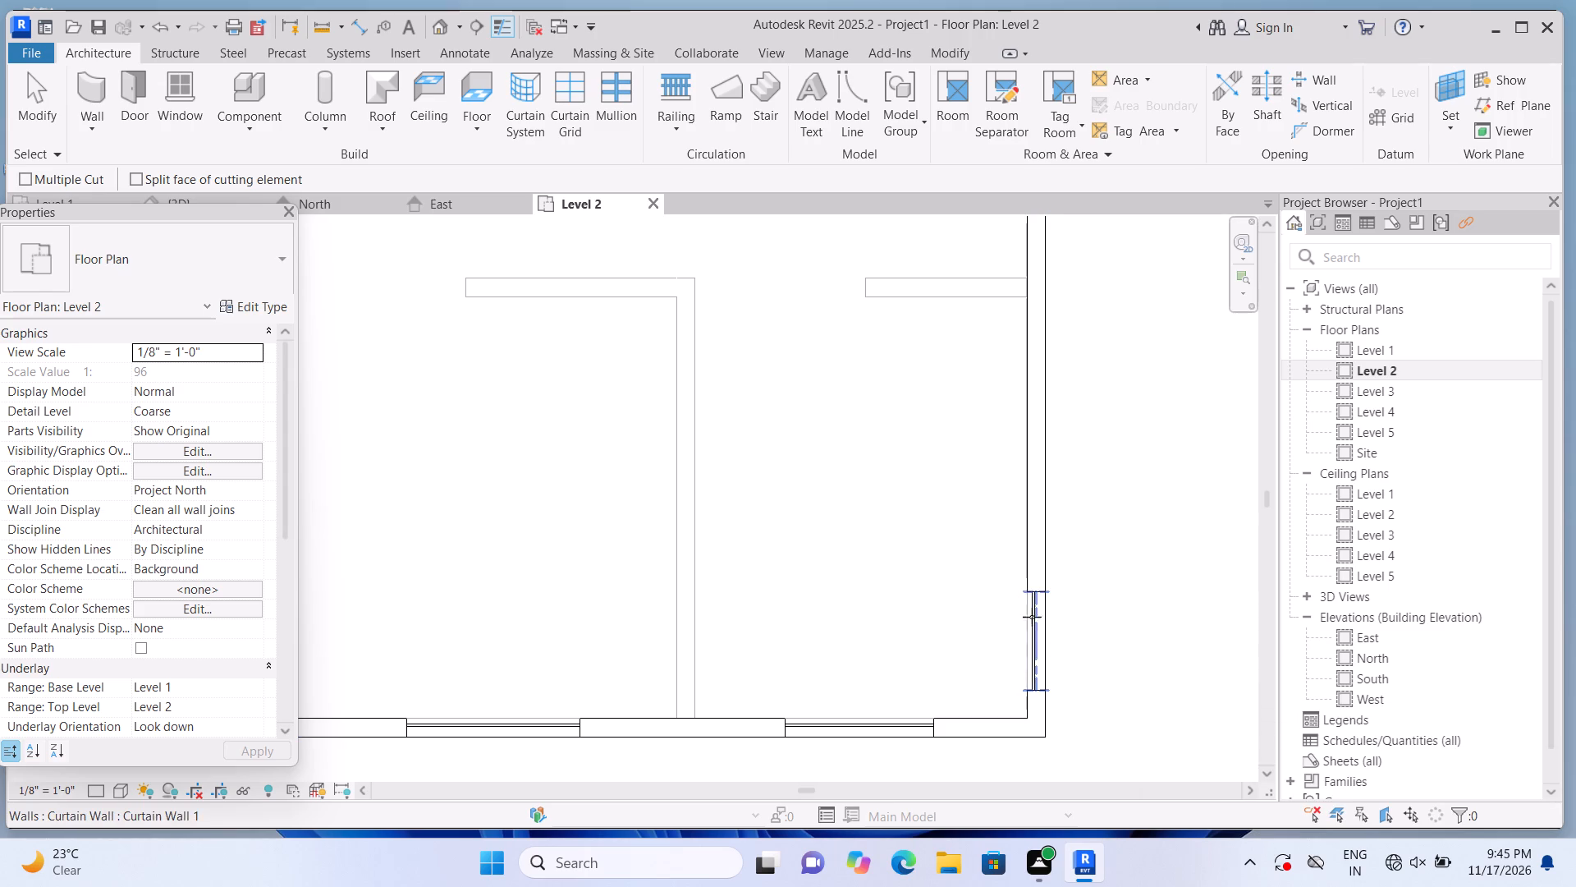
Draw a 3'-9" Curtain Wall 1 segment in the east wall, starting 1'-0" south of the north wall centerline, and cut it into the wall.
{"action": "left_click", "coordinate": [103, 97]}
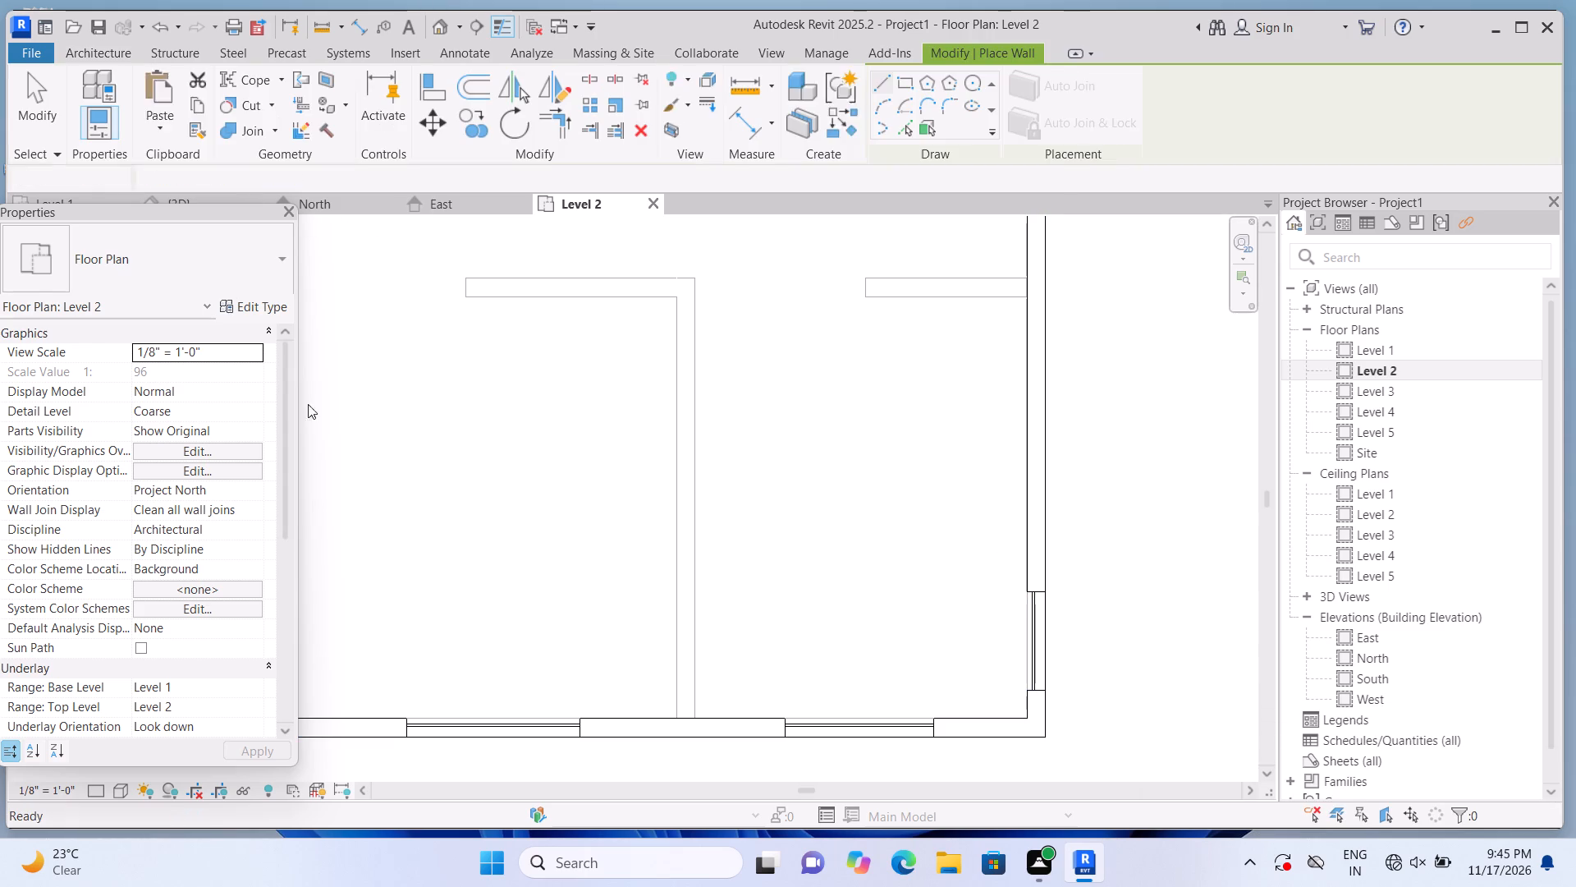
{"action": "scroll", "coordinate": [593, 535], "scroll_direction": "down", "scroll_amount": 4}
{"action": "scroll", "coordinate": [769, 507], "scroll_direction": "down", "scroll_amount": 7}
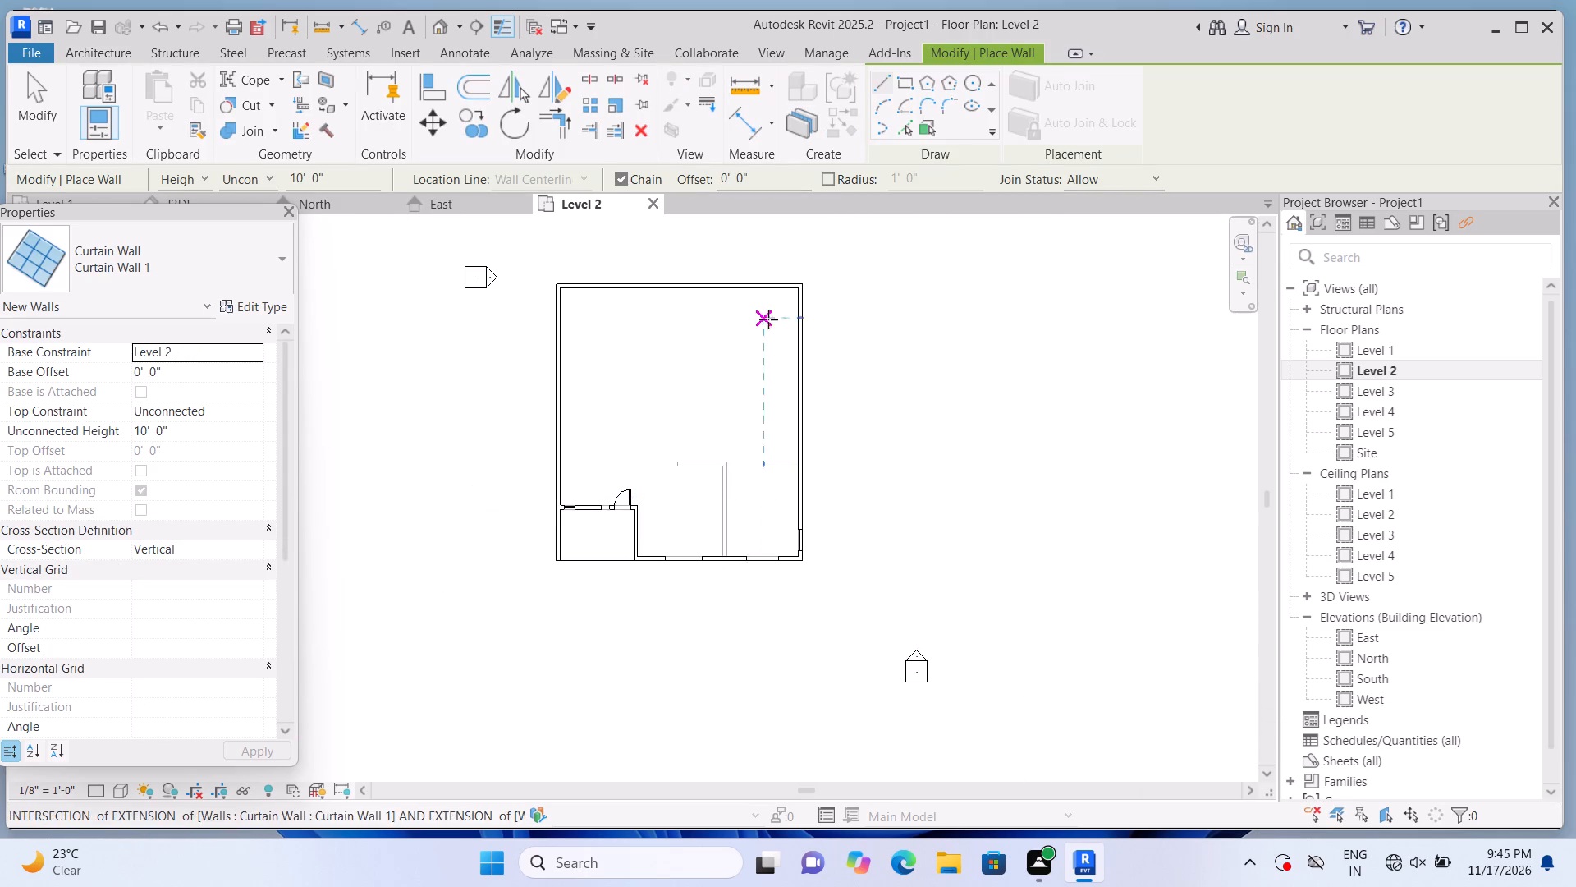
{"action": "middle_click_drag", "start_coordinate": [766, 427], "coordinate": [754, 554]}
{"action": "scroll", "coordinate": [770, 584], "scroll_direction": "up", "scroll_amount": 1}
{"action": "scroll", "coordinate": [809, 509], "scroll_direction": "up", "scroll_amount": 2}
{"action": "scroll", "coordinate": [796, 390], "scroll_direction": "up", "scroll_amount": 7}
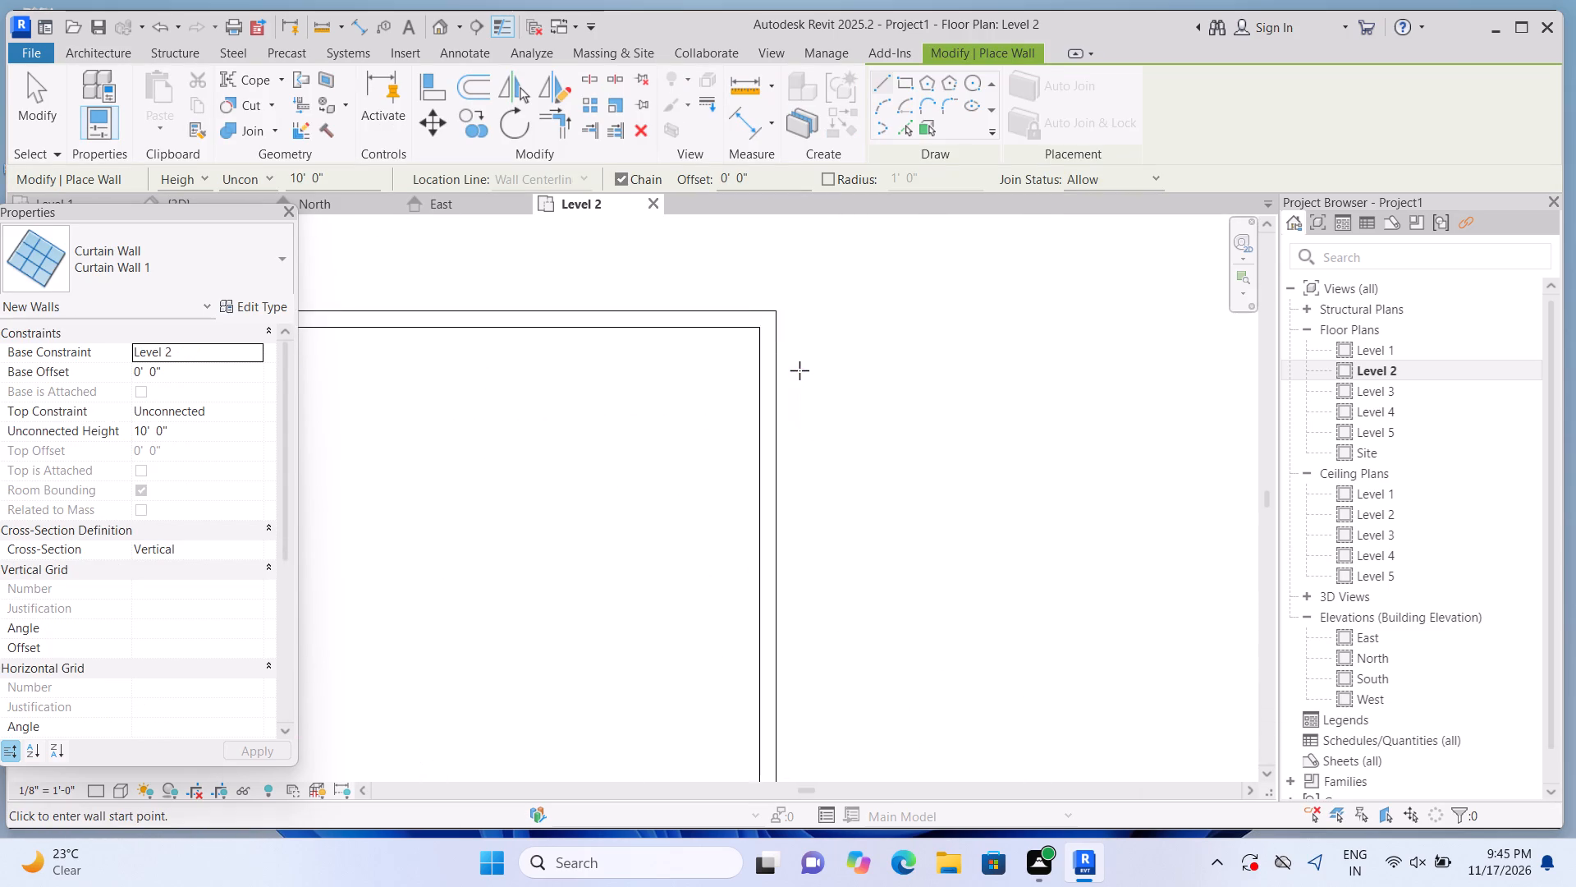
{"action": "scroll", "coordinate": [799, 370], "scroll_direction": "up", "scroll_amount": 6}
{"action": "left_click", "coordinate": [735, 322]}
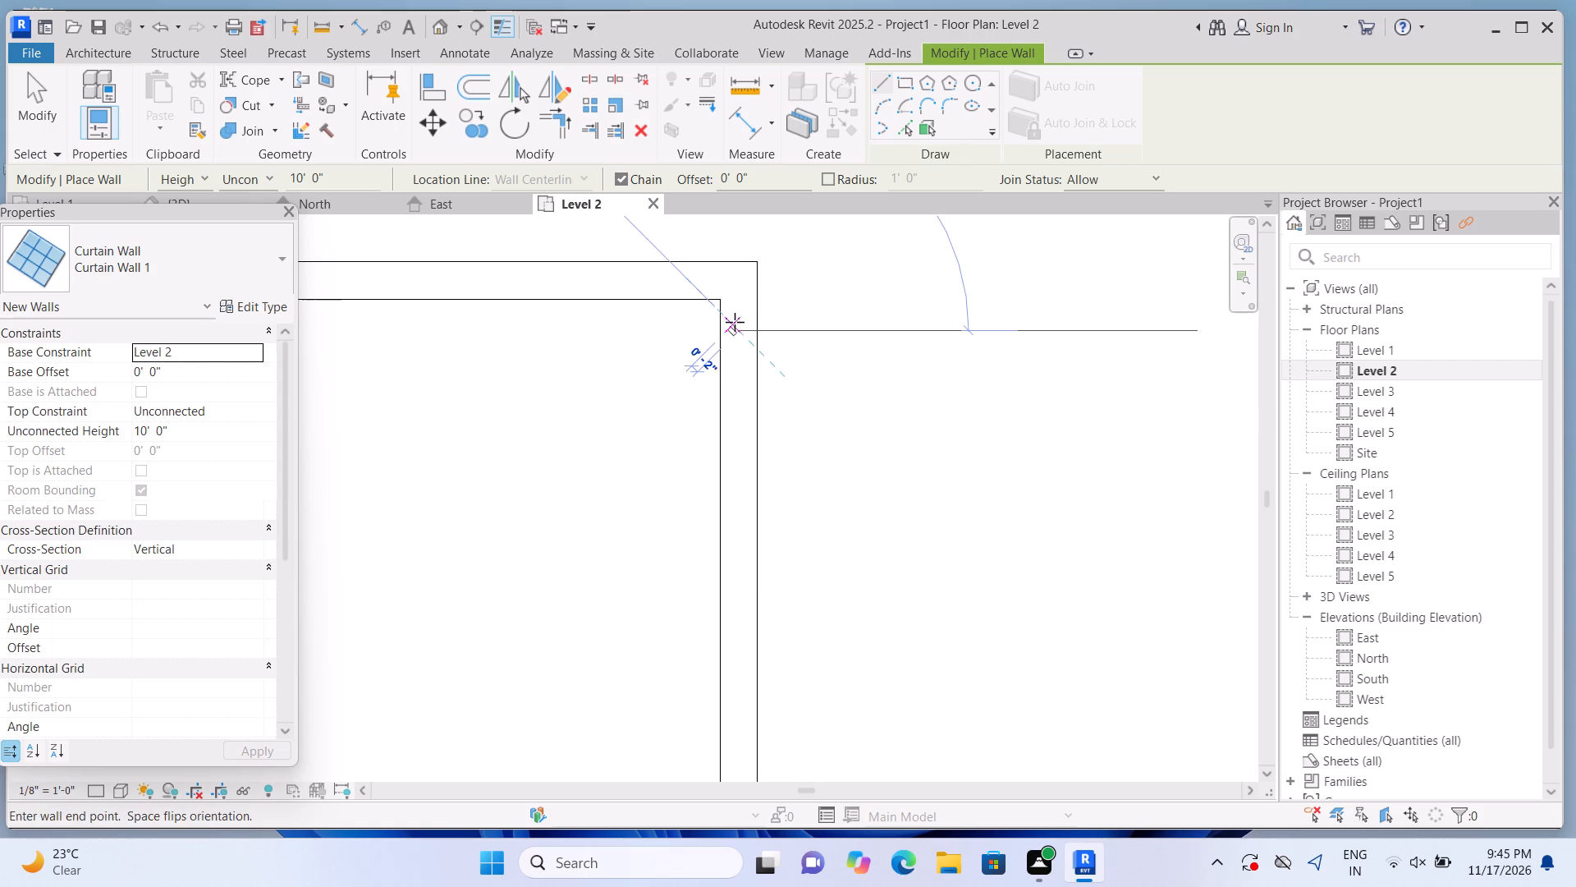
{"action": "left_click", "coordinate": [740, 516]}
{"action": "left_click", "coordinate": [276, 110]}
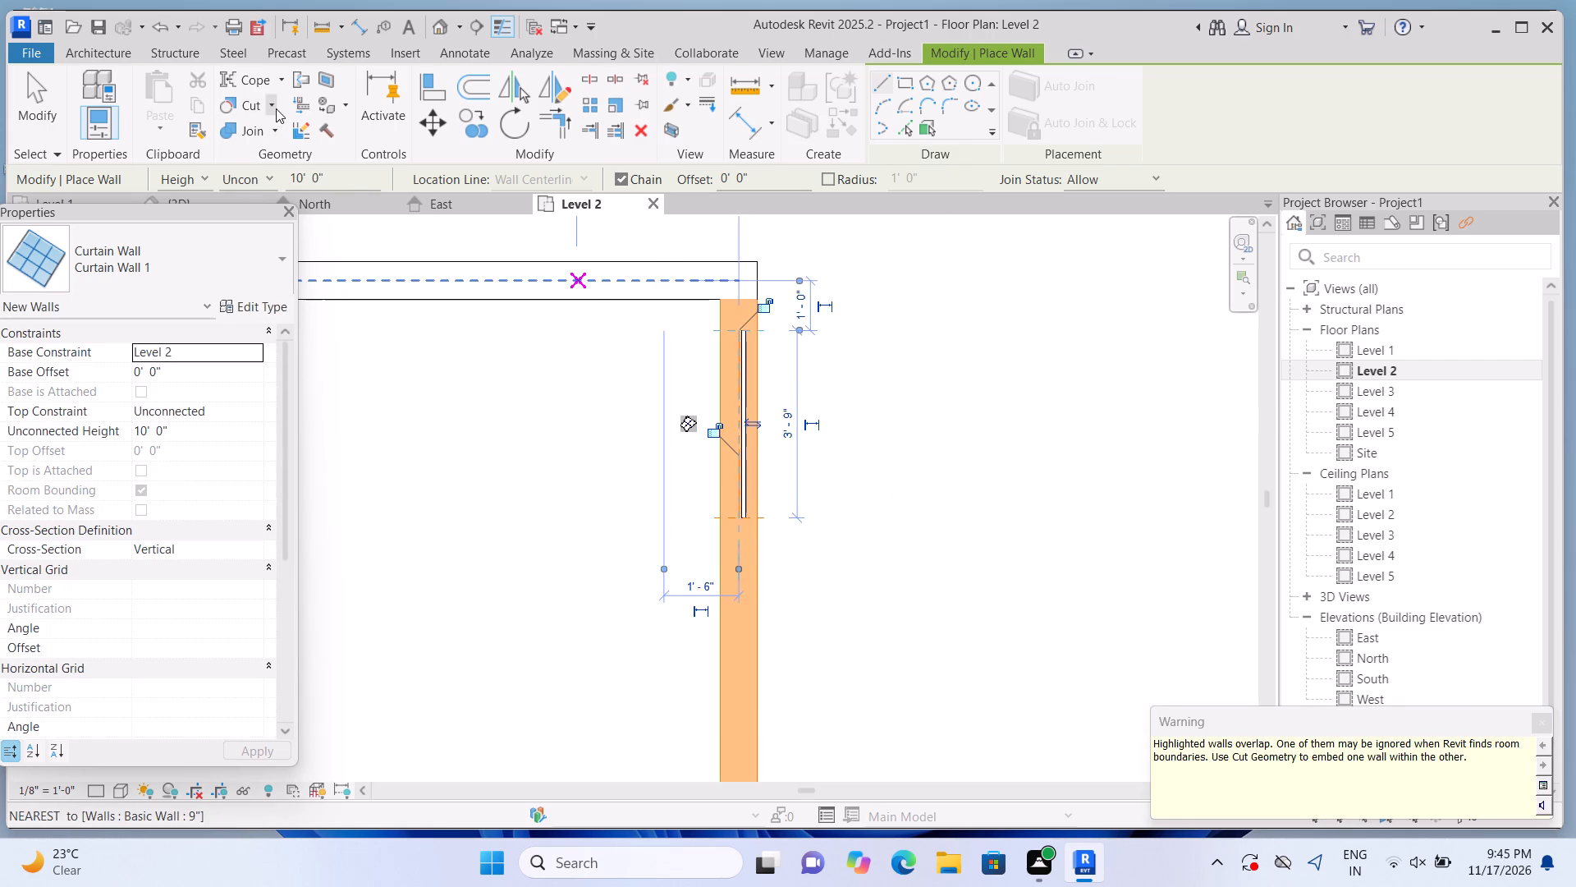
{"action": "left_click", "coordinate": [286, 135]}
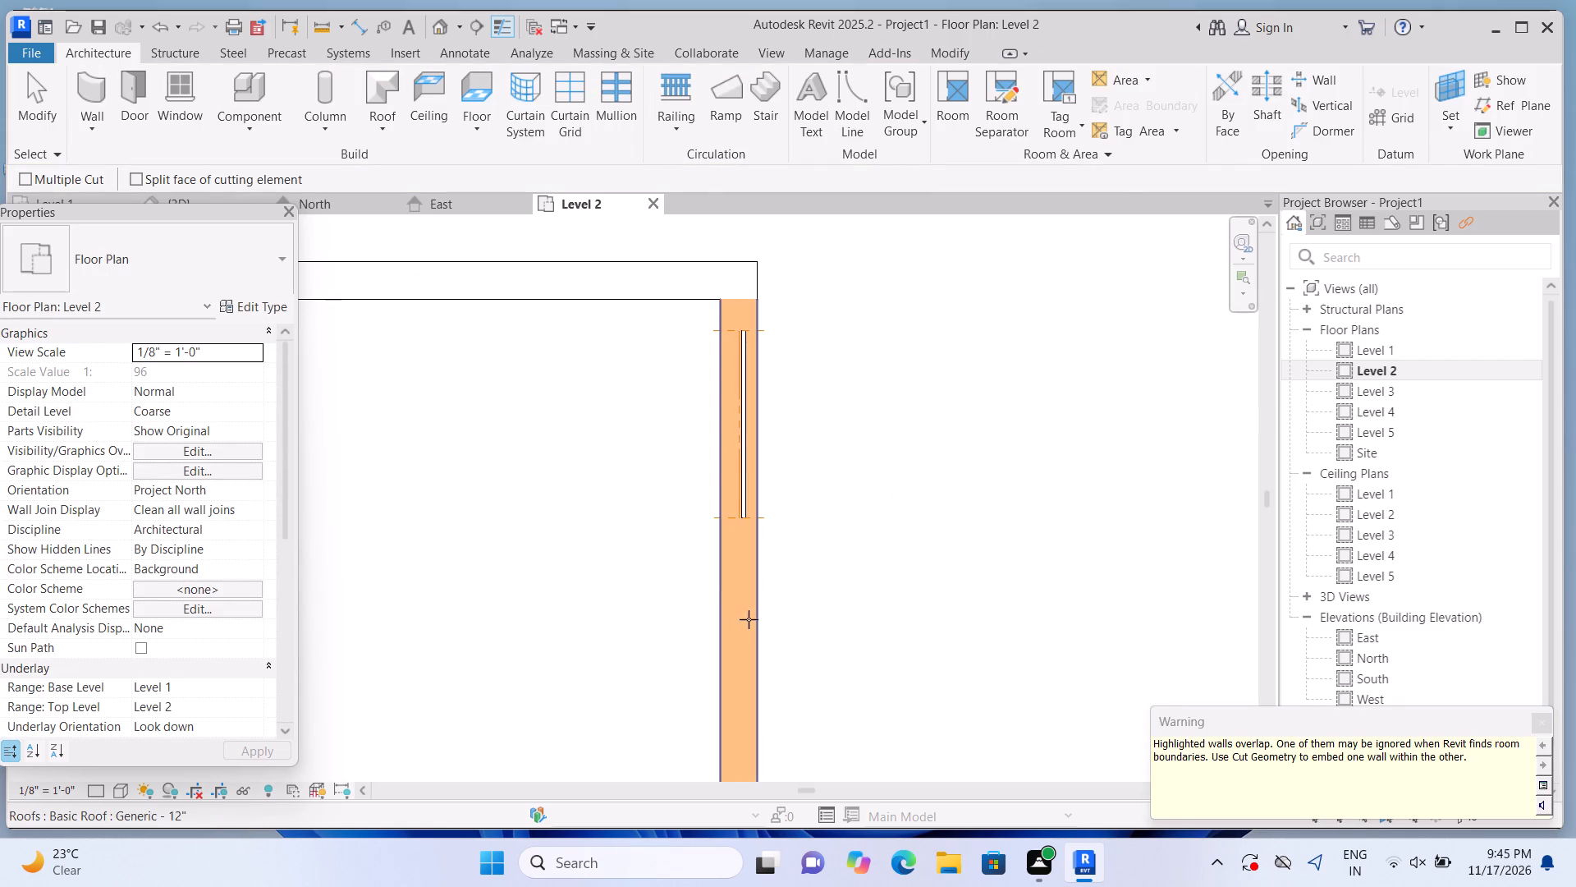
{"action": "left_click", "coordinate": [749, 619]}
{"action": "left_click", "coordinate": [740, 463]}
Draw an 8'-6" Curtain Wall 1 segment in the north wall, starting 1'-6" west of the east wall centerline, and cut it into the wall.
{"action": "scroll", "coordinate": [794, 461], "scroll_direction": "down", "scroll_amount": 6}
{"action": "scroll", "coordinate": [805, 461], "scroll_direction": "up", "scroll_amount": 1}
{"action": "scroll", "coordinate": [813, 458], "scroll_direction": "down", "scroll_amount": 8}
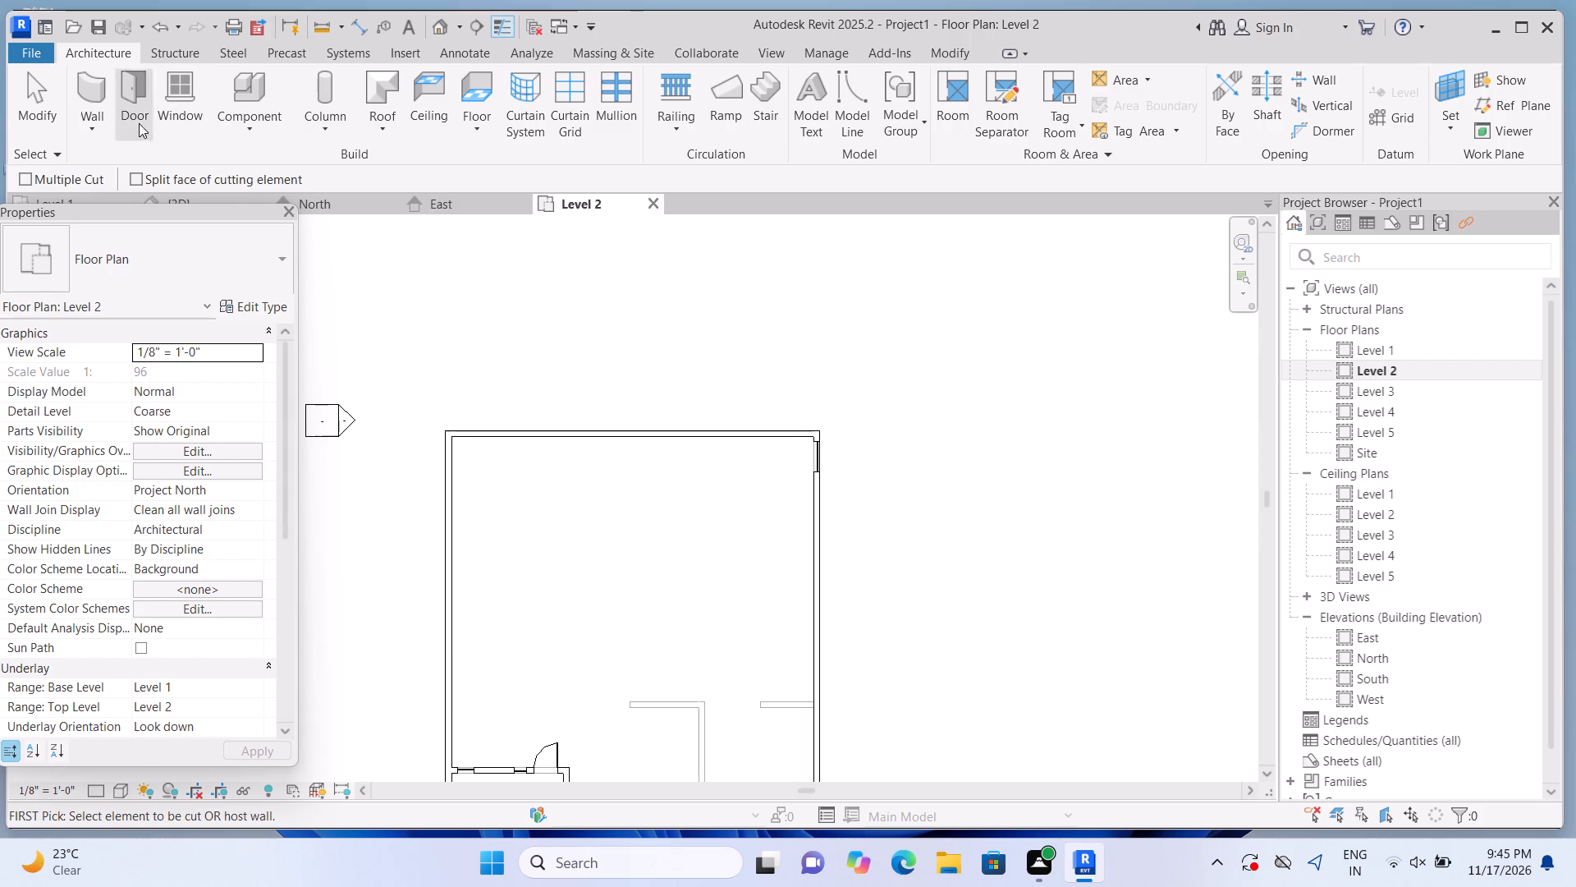
{"action": "left_click", "coordinate": [103, 103]}
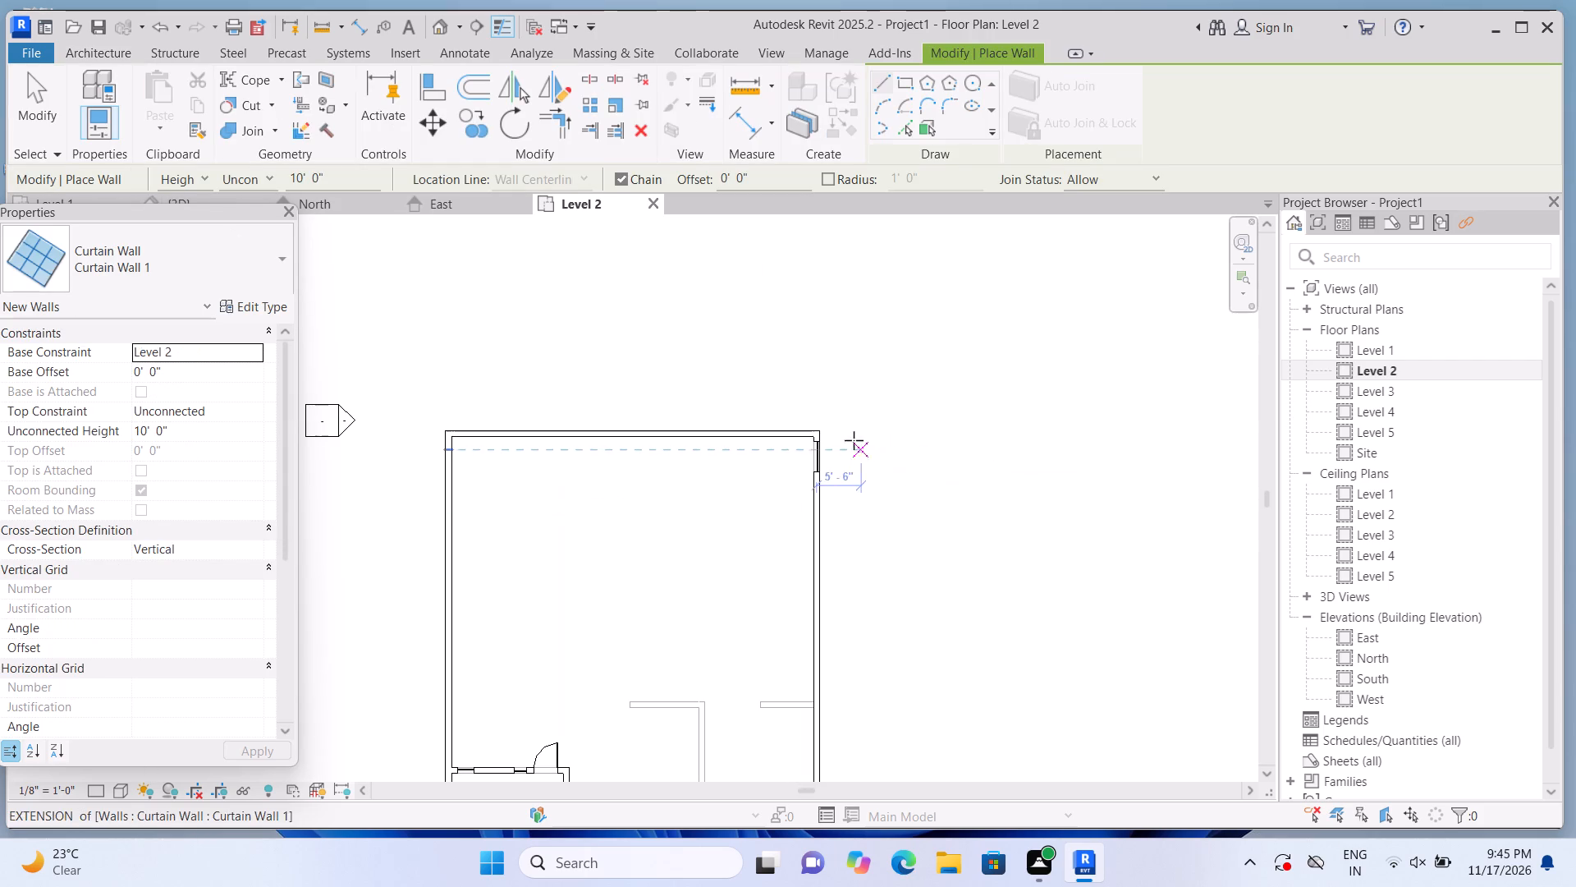
{"action": "scroll", "coordinate": [775, 444], "scroll_direction": "up", "scroll_amount": 7}
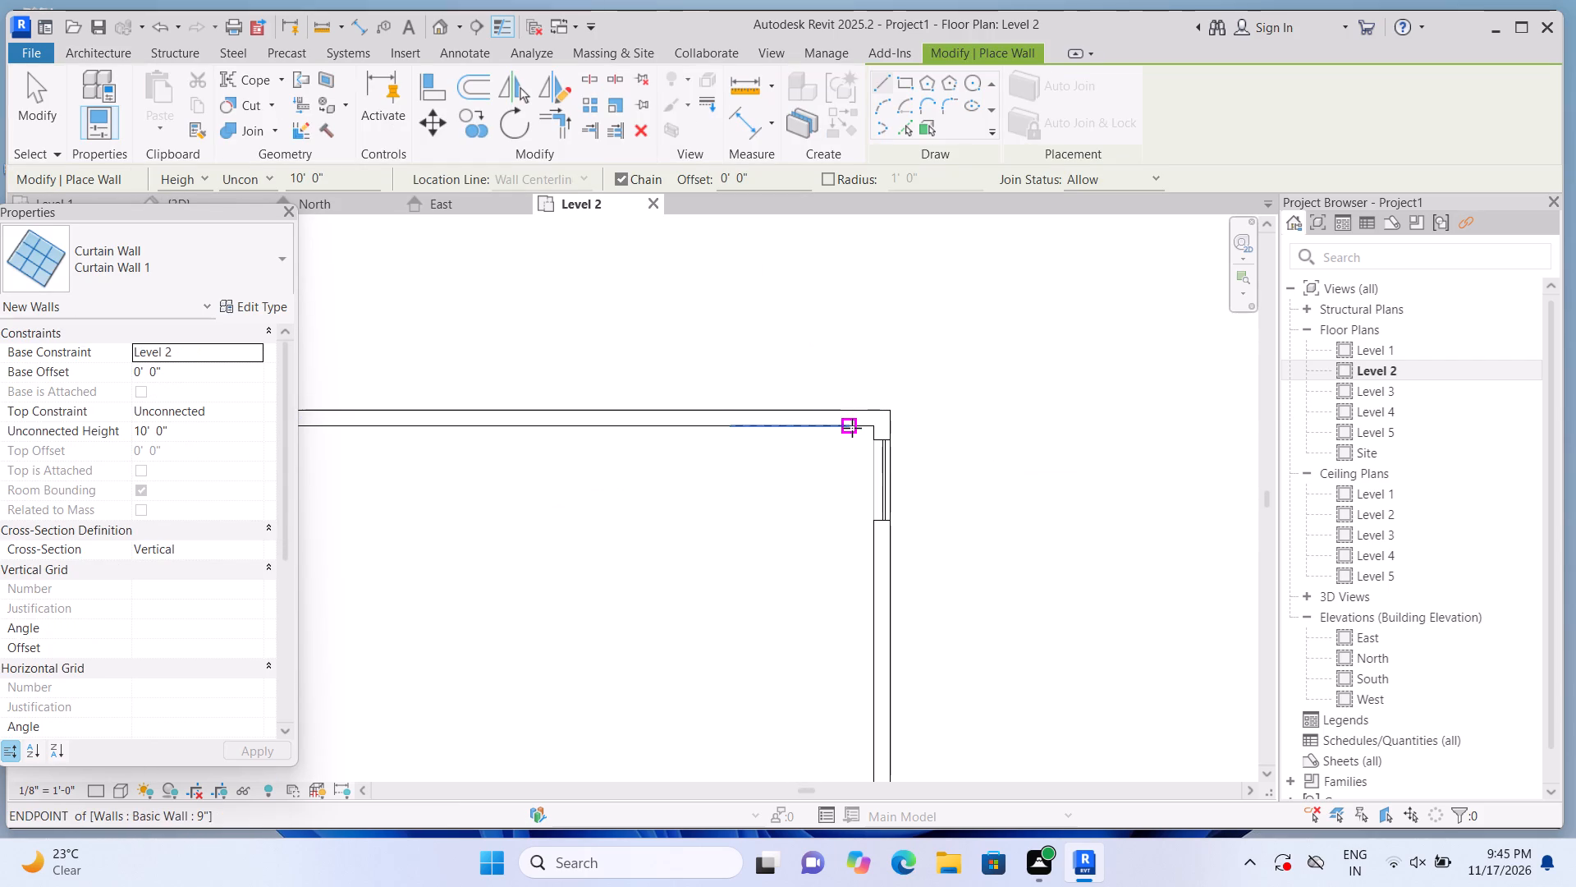
{"action": "left_click", "coordinate": [852, 420]}
{"action": "left_click", "coordinate": [661, 413]}
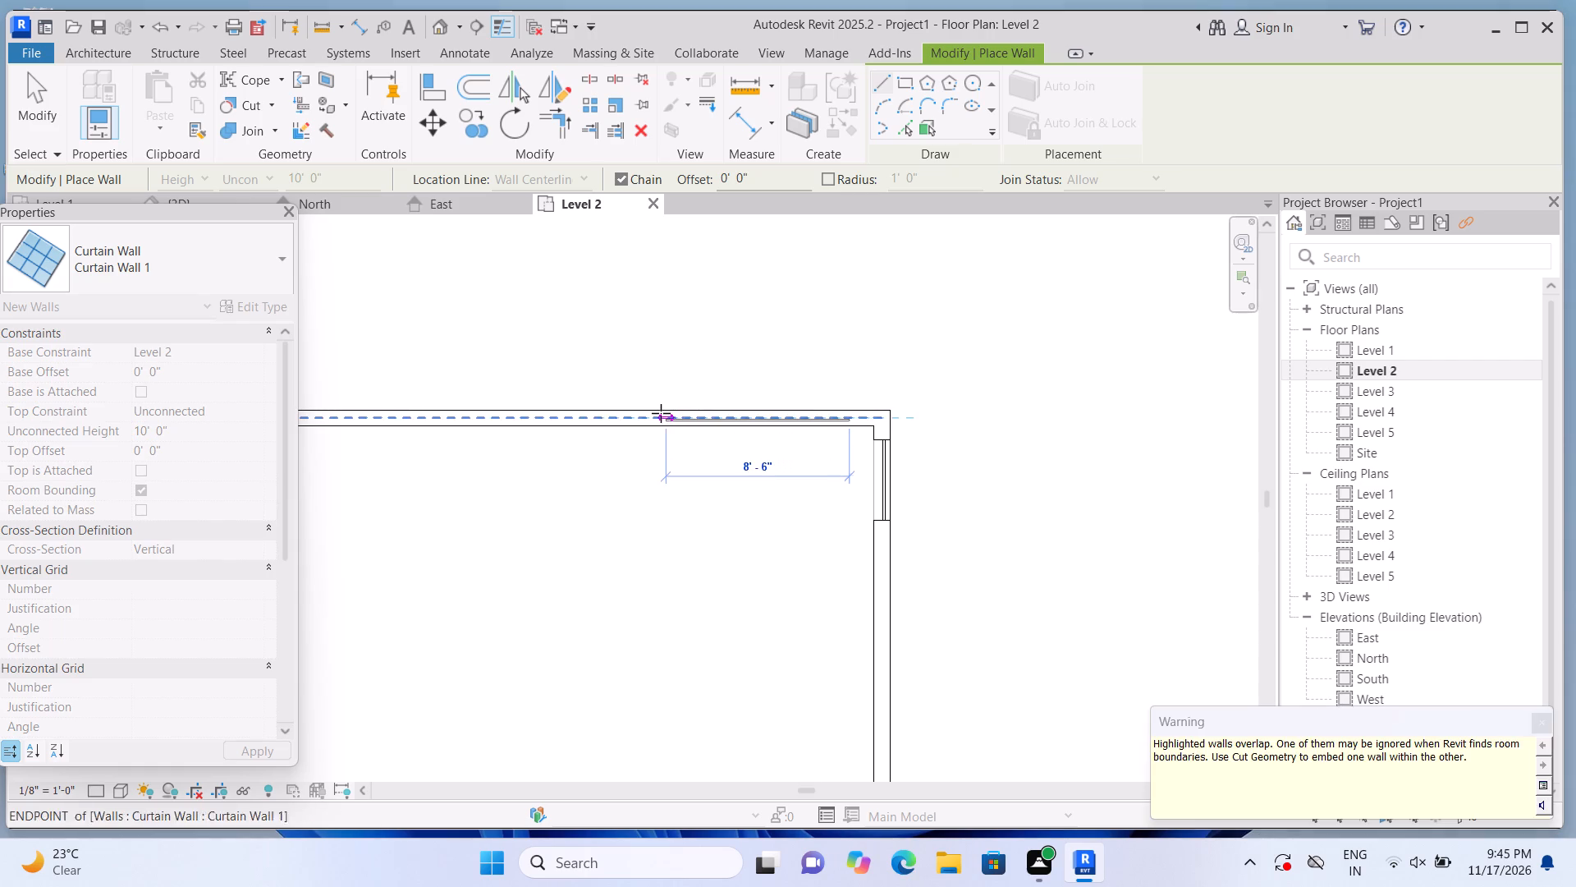
{"action": "left_click", "coordinate": [271, 103]}
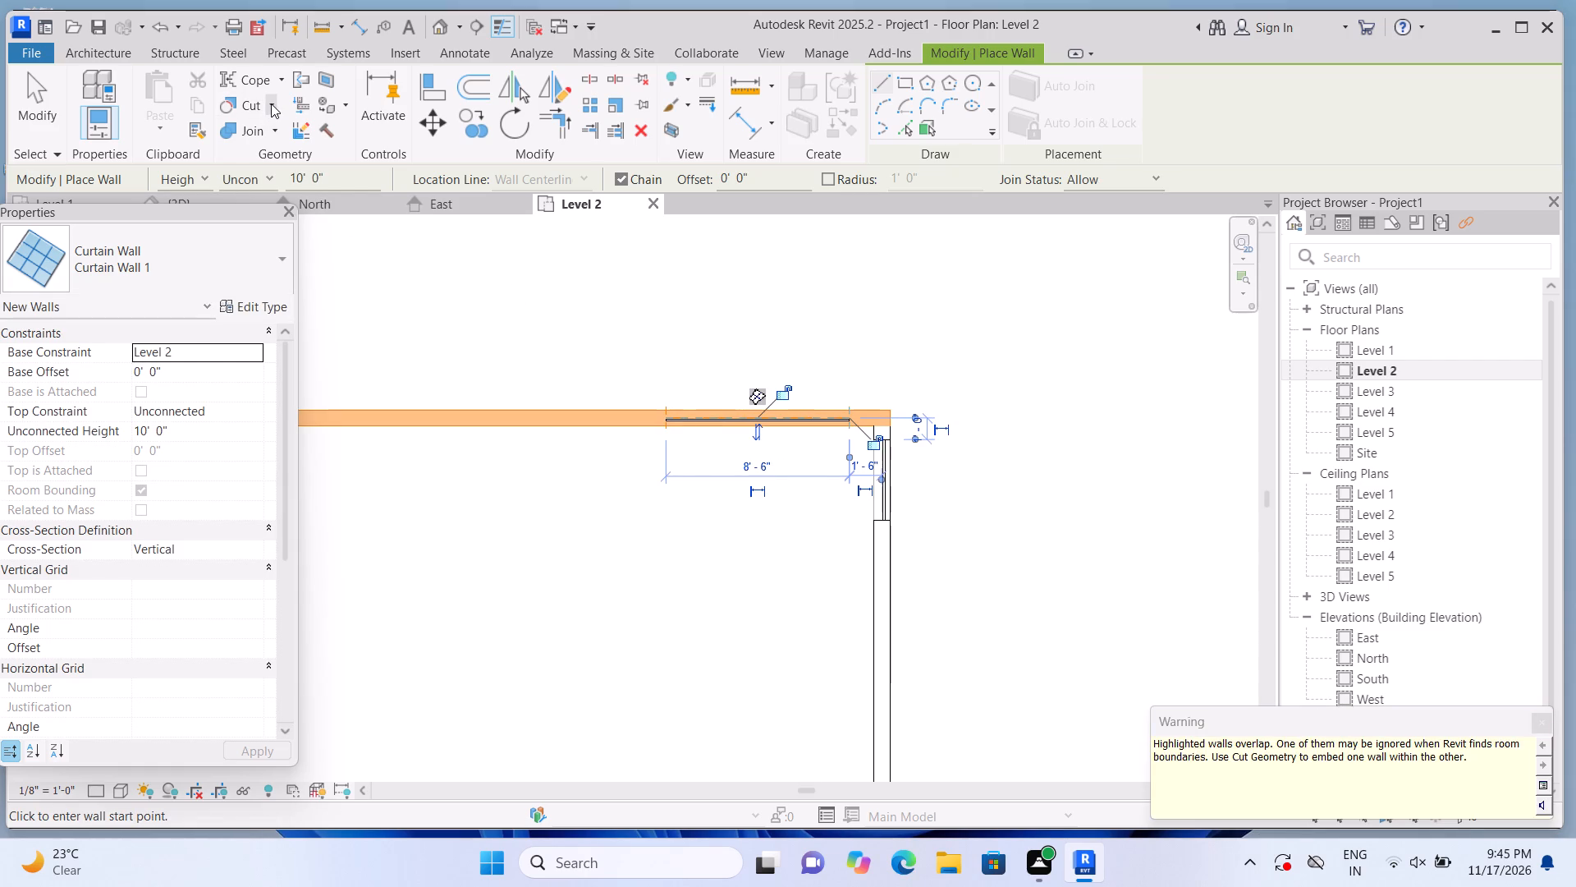
{"action": "left_click", "coordinate": [281, 131]}
{"action": "left_click", "coordinate": [538, 405]}
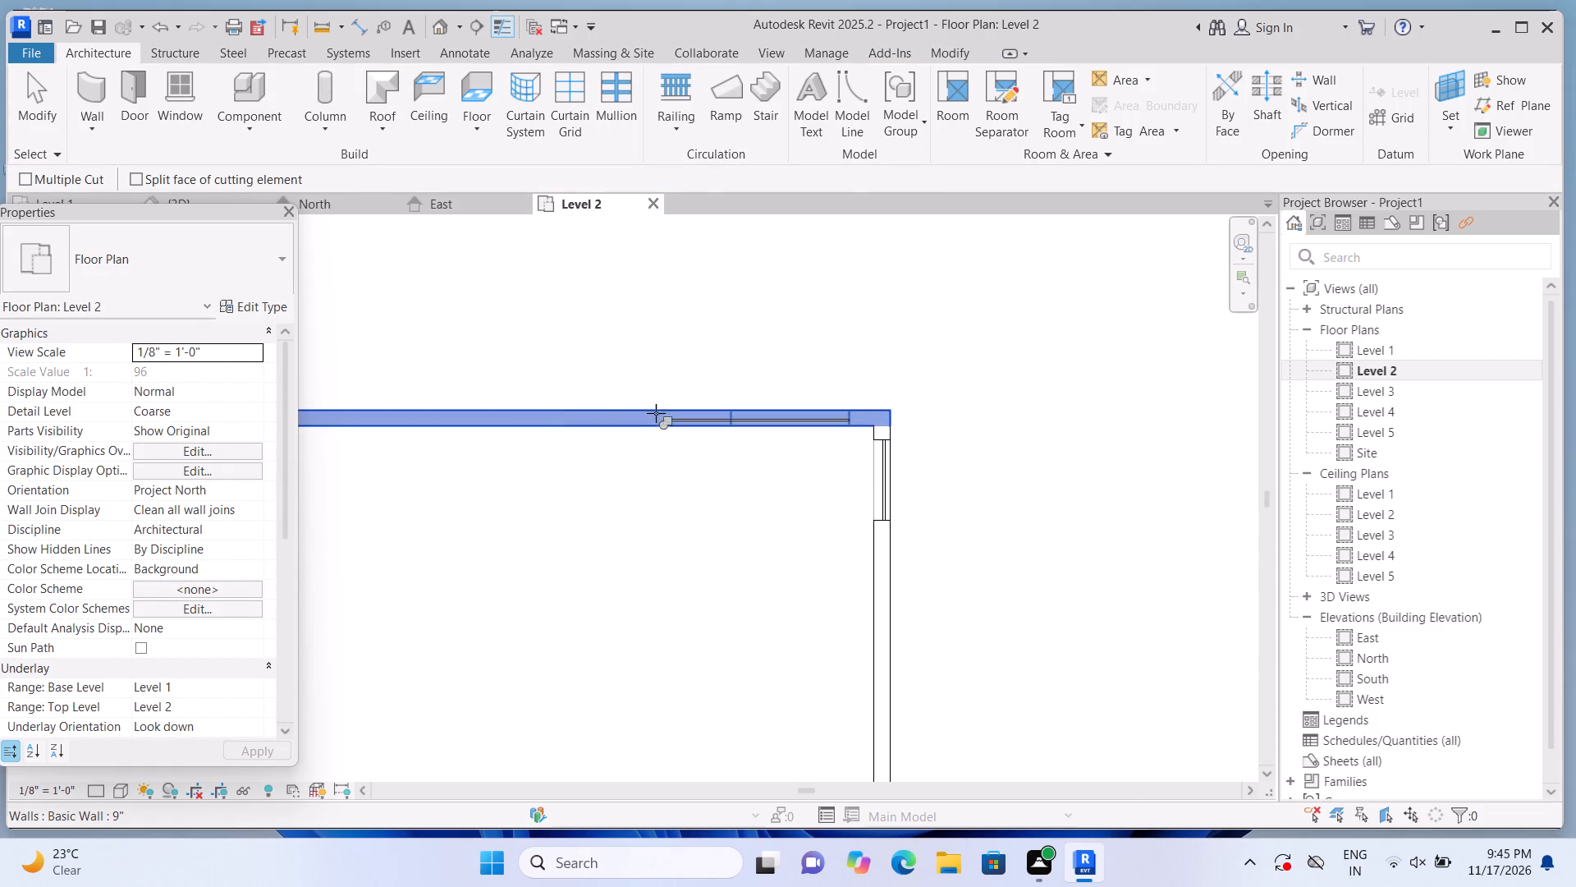
{"action": "left_click", "coordinate": [743, 419]}
Draw a 4'-6" Curtain Wall 1 segment in the north wall, starting 1'-0" east of the west wall centerline, and cut it into the wall.
{"action": "scroll", "coordinate": [777, 400], "scroll_direction": "down", "scroll_amount": 7}
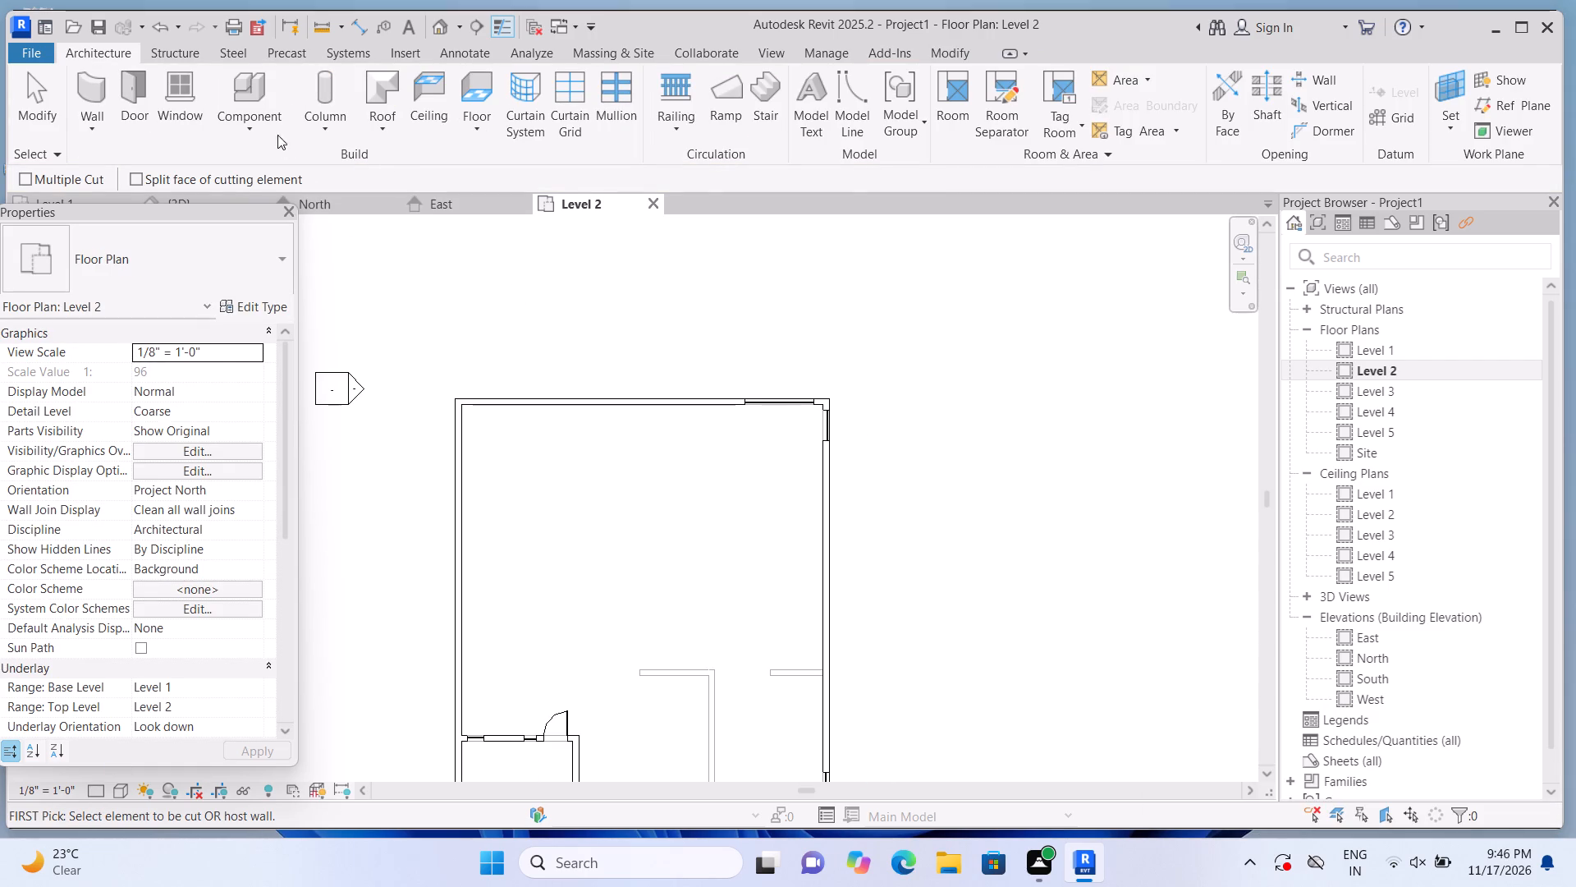
{"action": "left_click", "coordinate": [98, 90]}
{"action": "scroll", "coordinate": [478, 438], "scroll_direction": "up", "scroll_amount": 2}
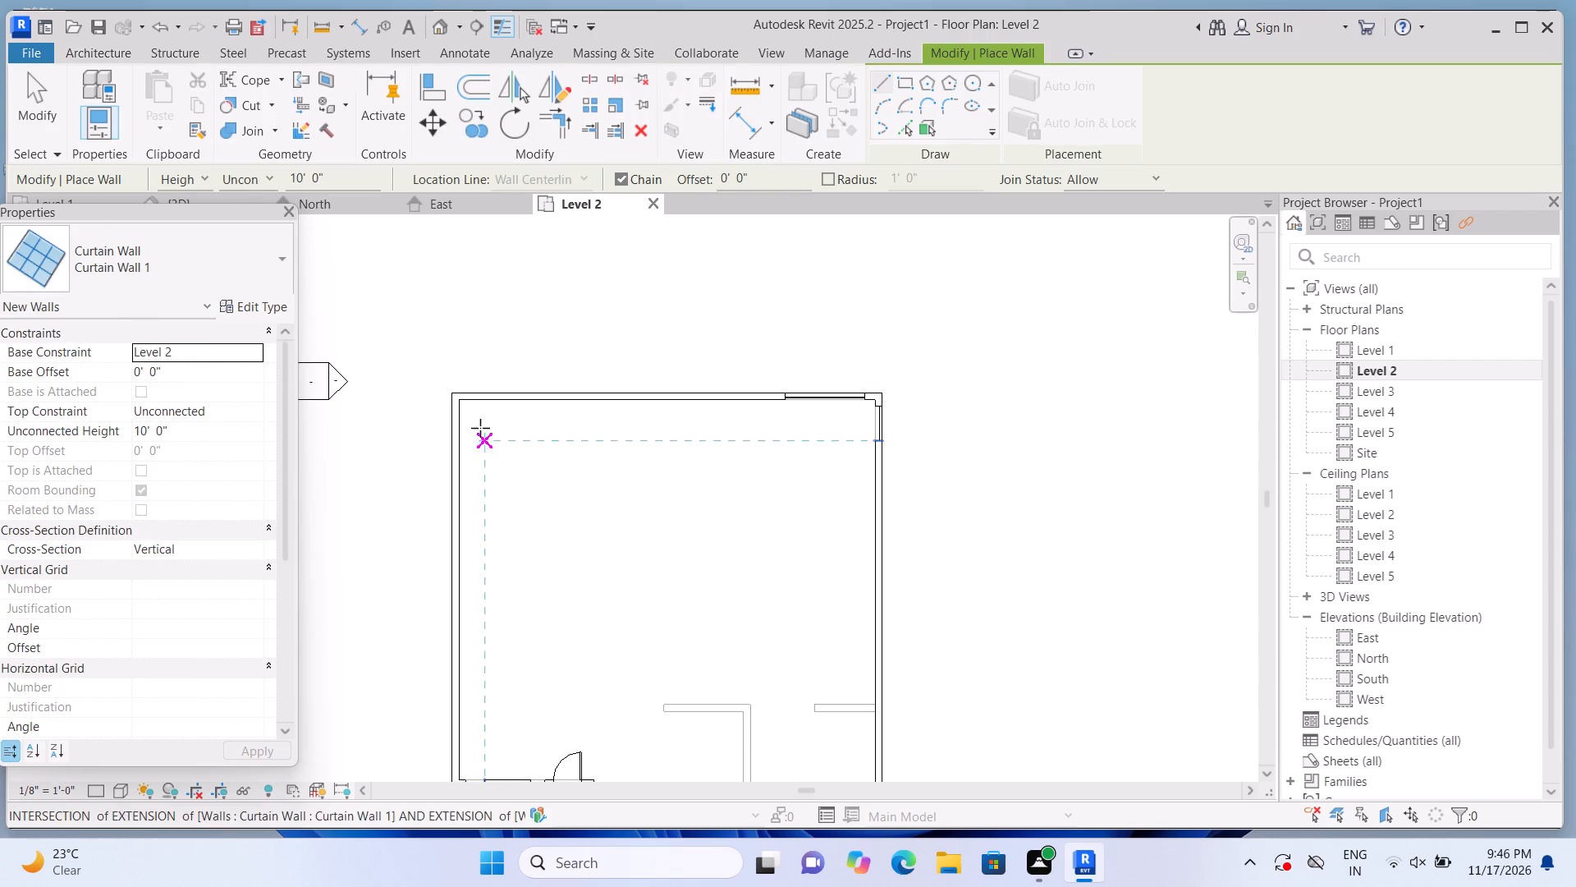
{"action": "scroll", "coordinate": [480, 428], "scroll_direction": "up", "scroll_amount": 8}
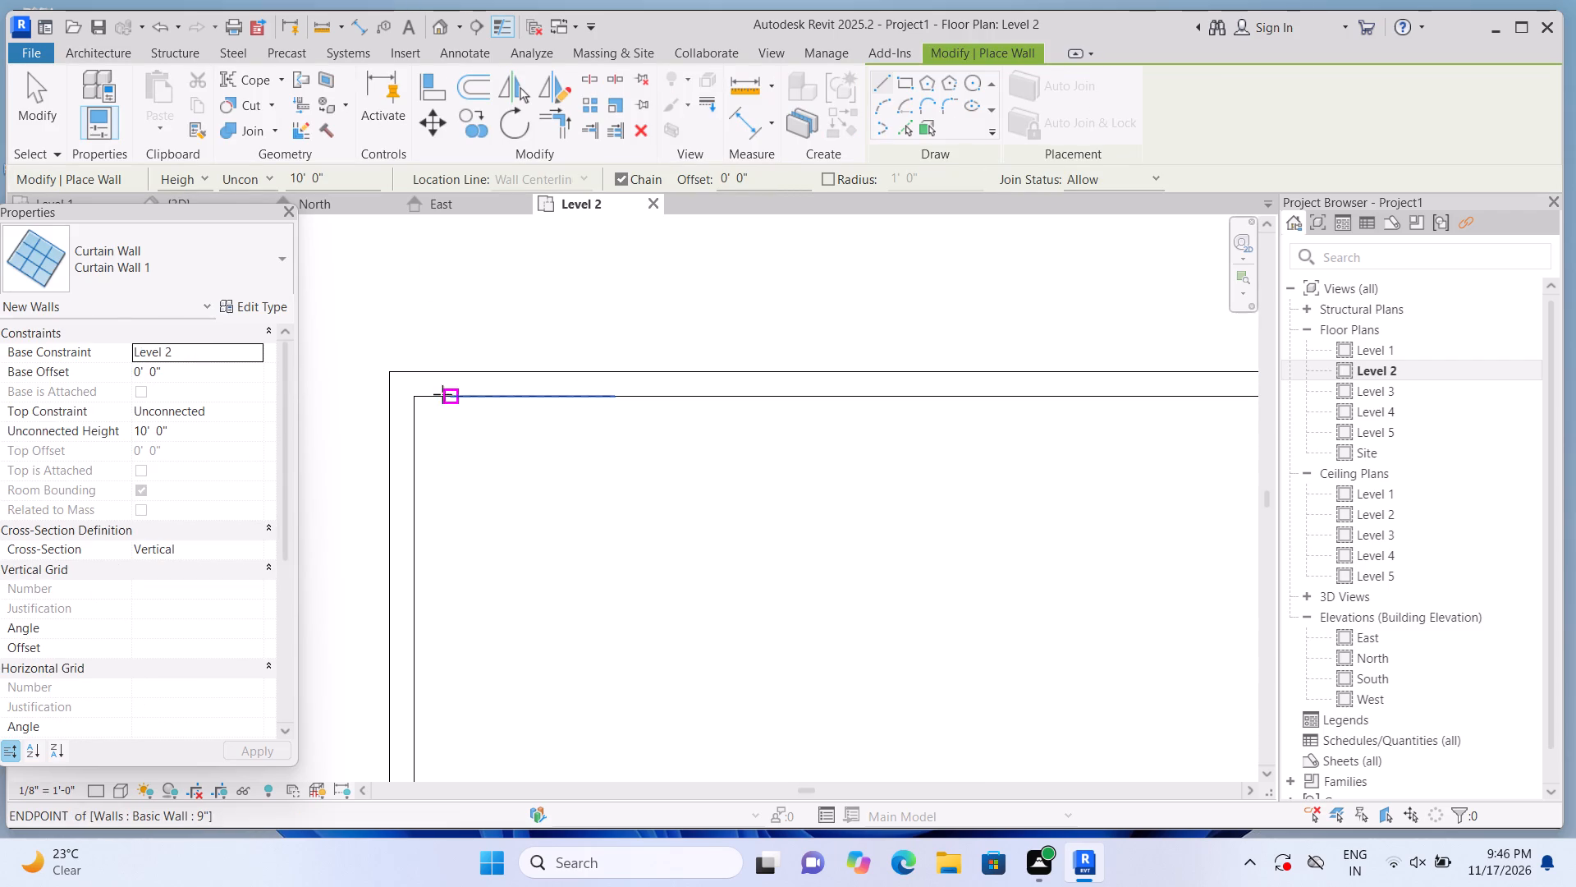
{"action": "left_click", "coordinate": [436, 389]}
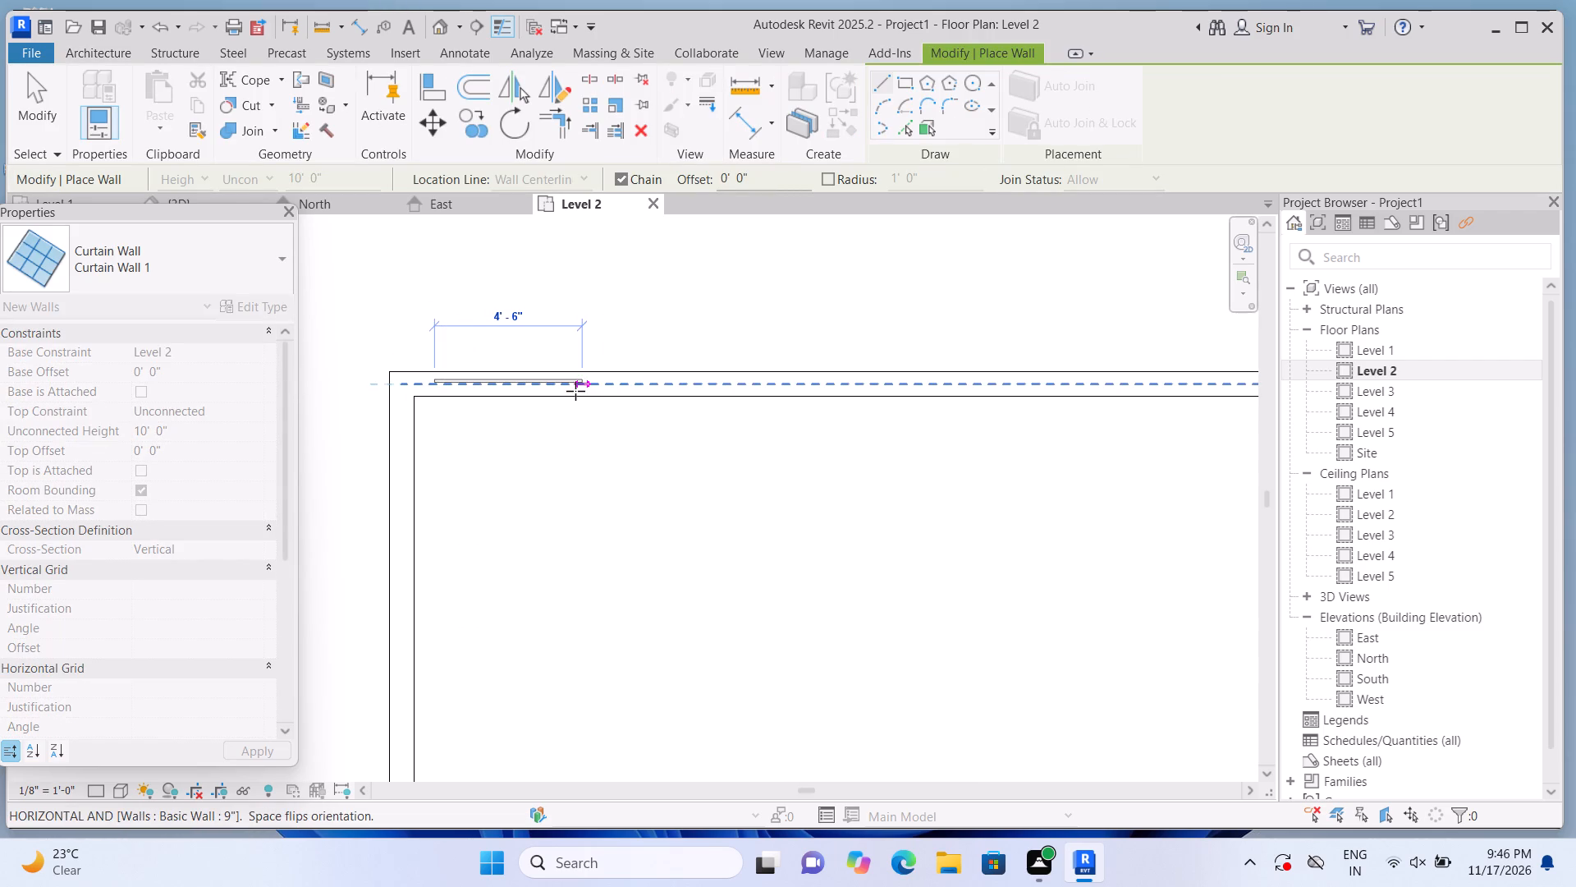
{"action": "left_click", "coordinate": [575, 388]}
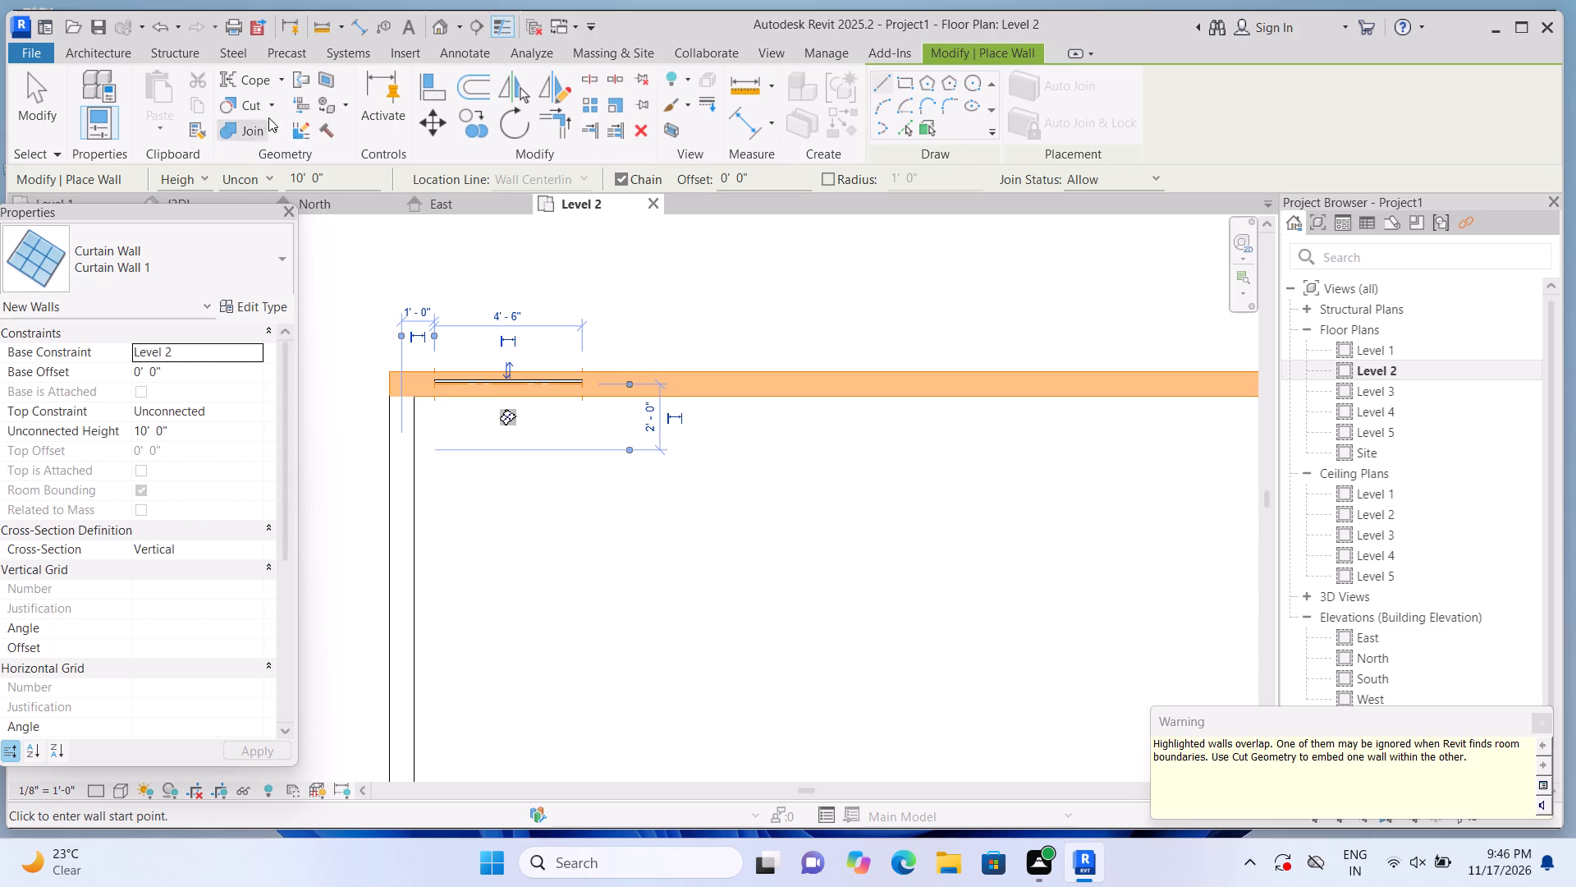
{"action": "left_click", "coordinate": [270, 112]}
{"action": "left_click", "coordinate": [277, 136]}
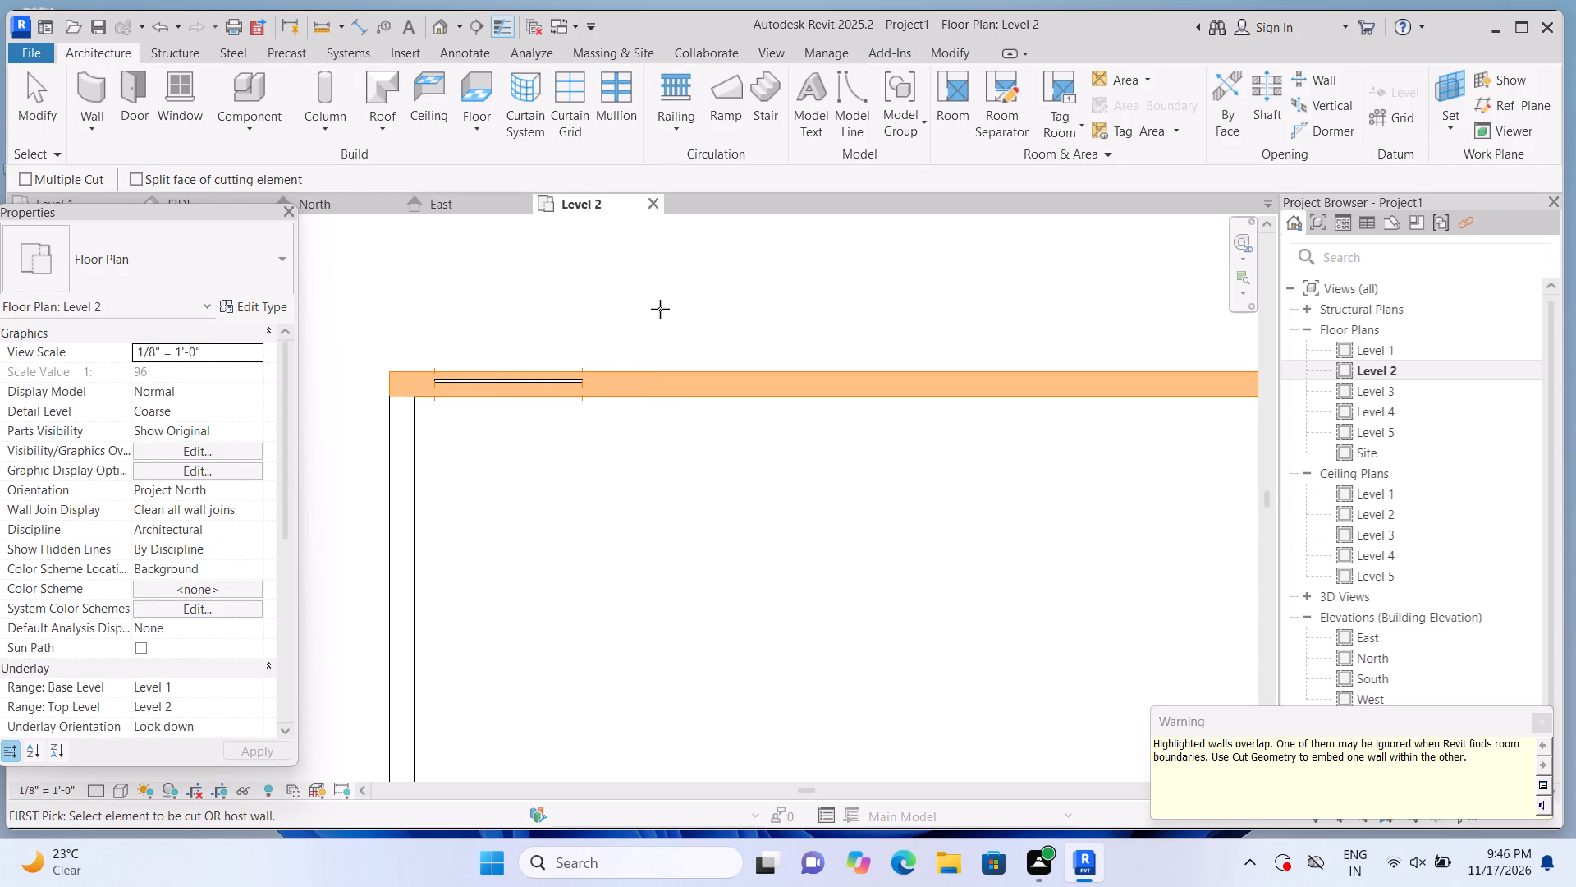
{"action": "left_click", "coordinate": [674, 384]}
{"action": "left_click", "coordinate": [498, 380]}
Draw a 6'-6" Curtain Wall 1 segment in the west wall, starting 1'-6" south of the north wall centerline.
{"action": "scroll", "coordinate": [512, 319], "scroll_direction": "down", "scroll_amount": 3}
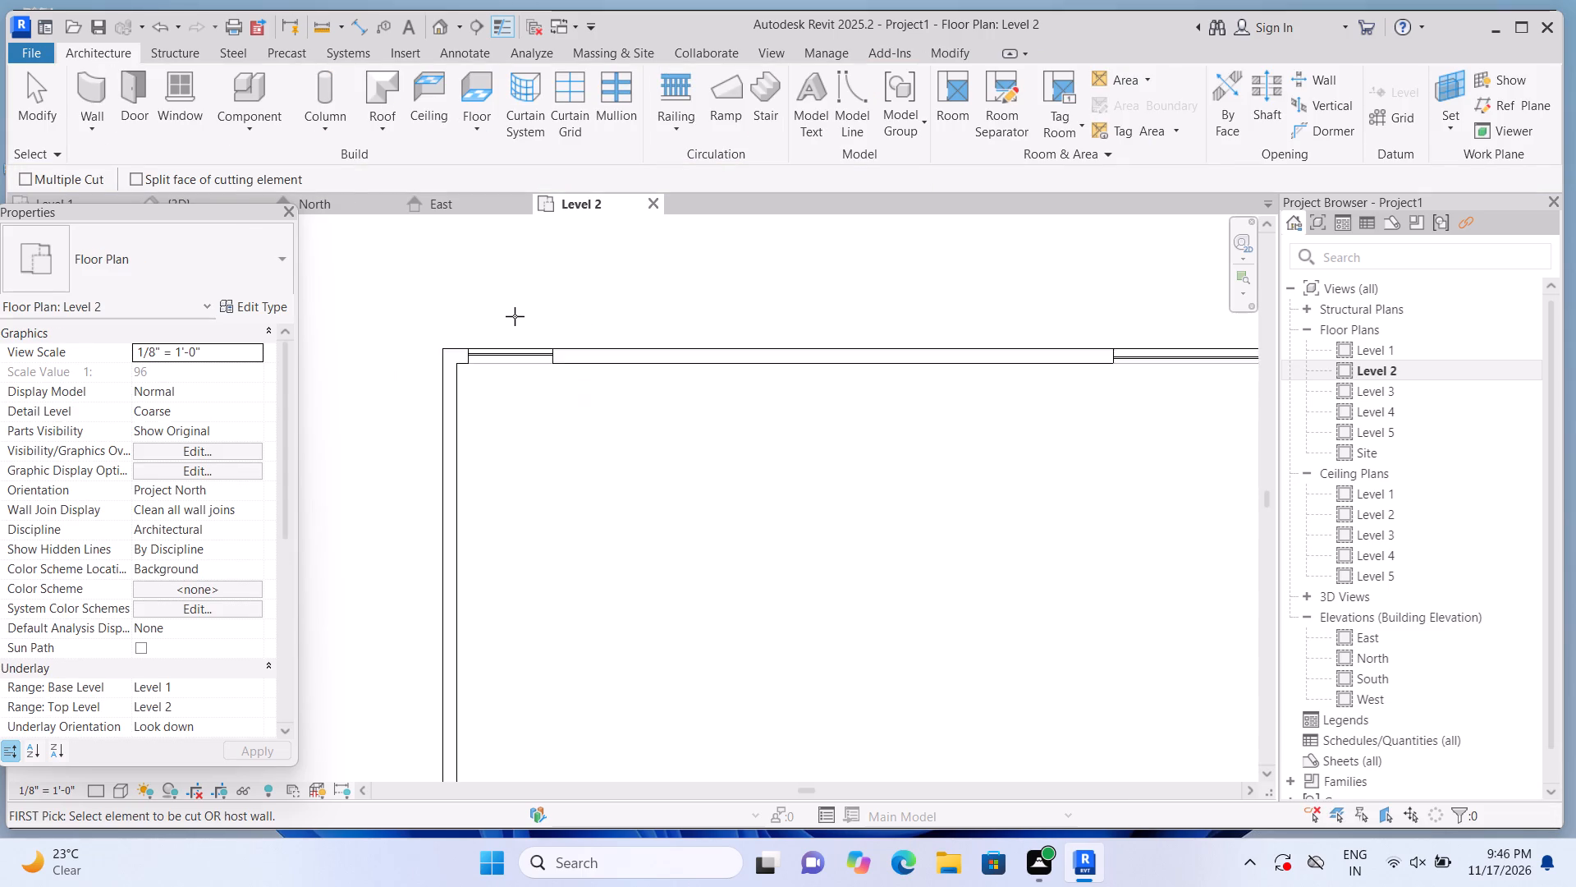
{"action": "scroll", "coordinate": [515, 316], "scroll_direction": "down", "scroll_amount": 7}
{"action": "scroll", "coordinate": [505, 322], "scroll_direction": "up", "scroll_amount": 2}
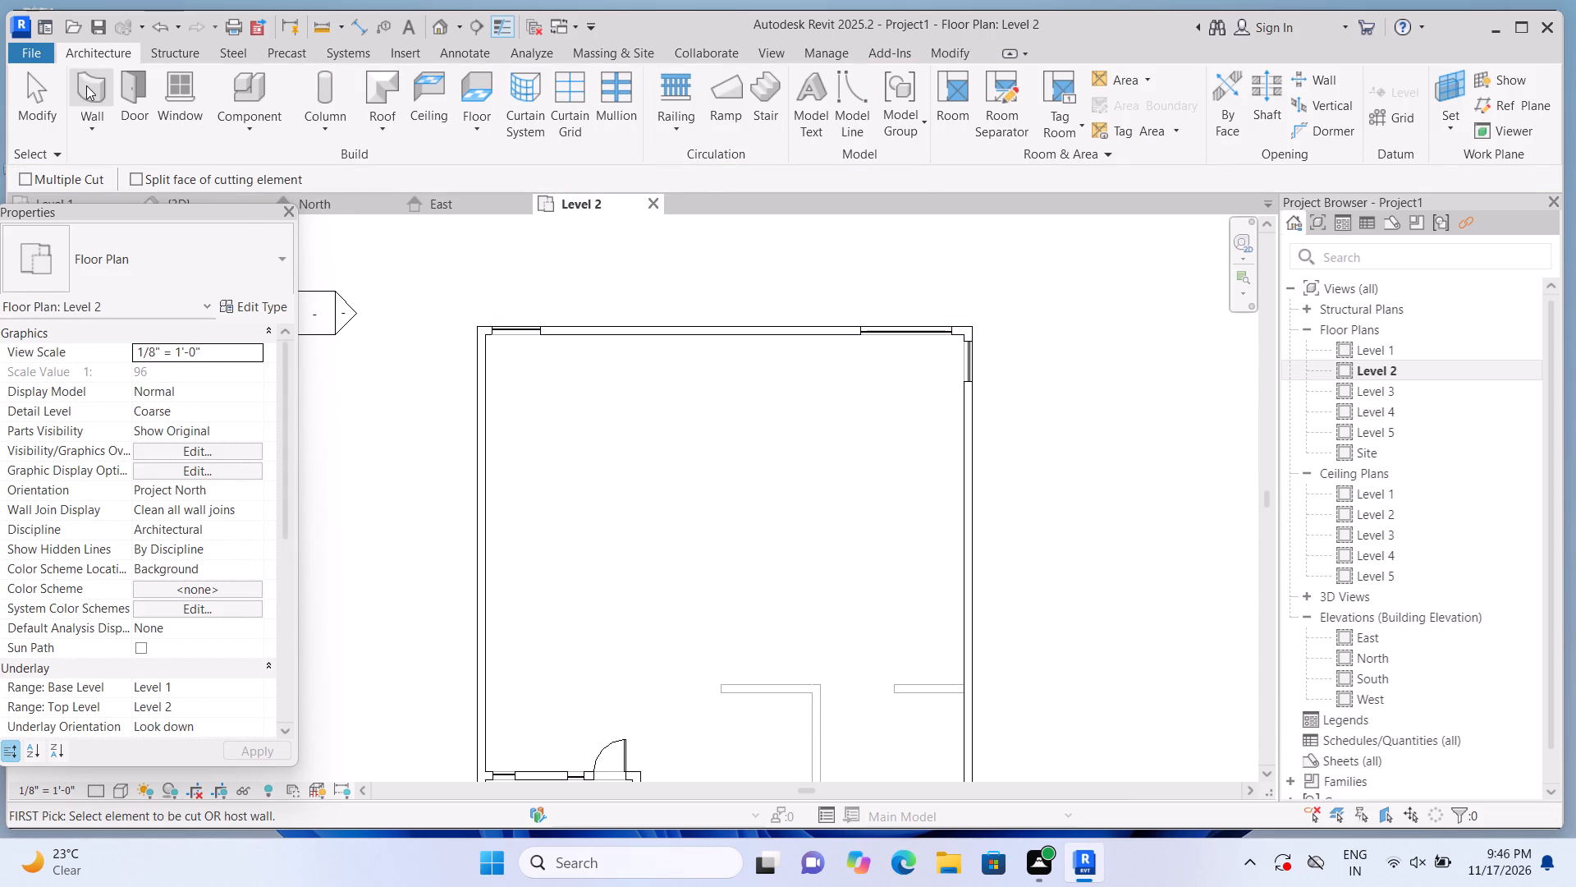
{"action": "left_click", "coordinate": [87, 85]}
{"action": "scroll", "coordinate": [483, 412], "scroll_direction": "up", "scroll_amount": 5}
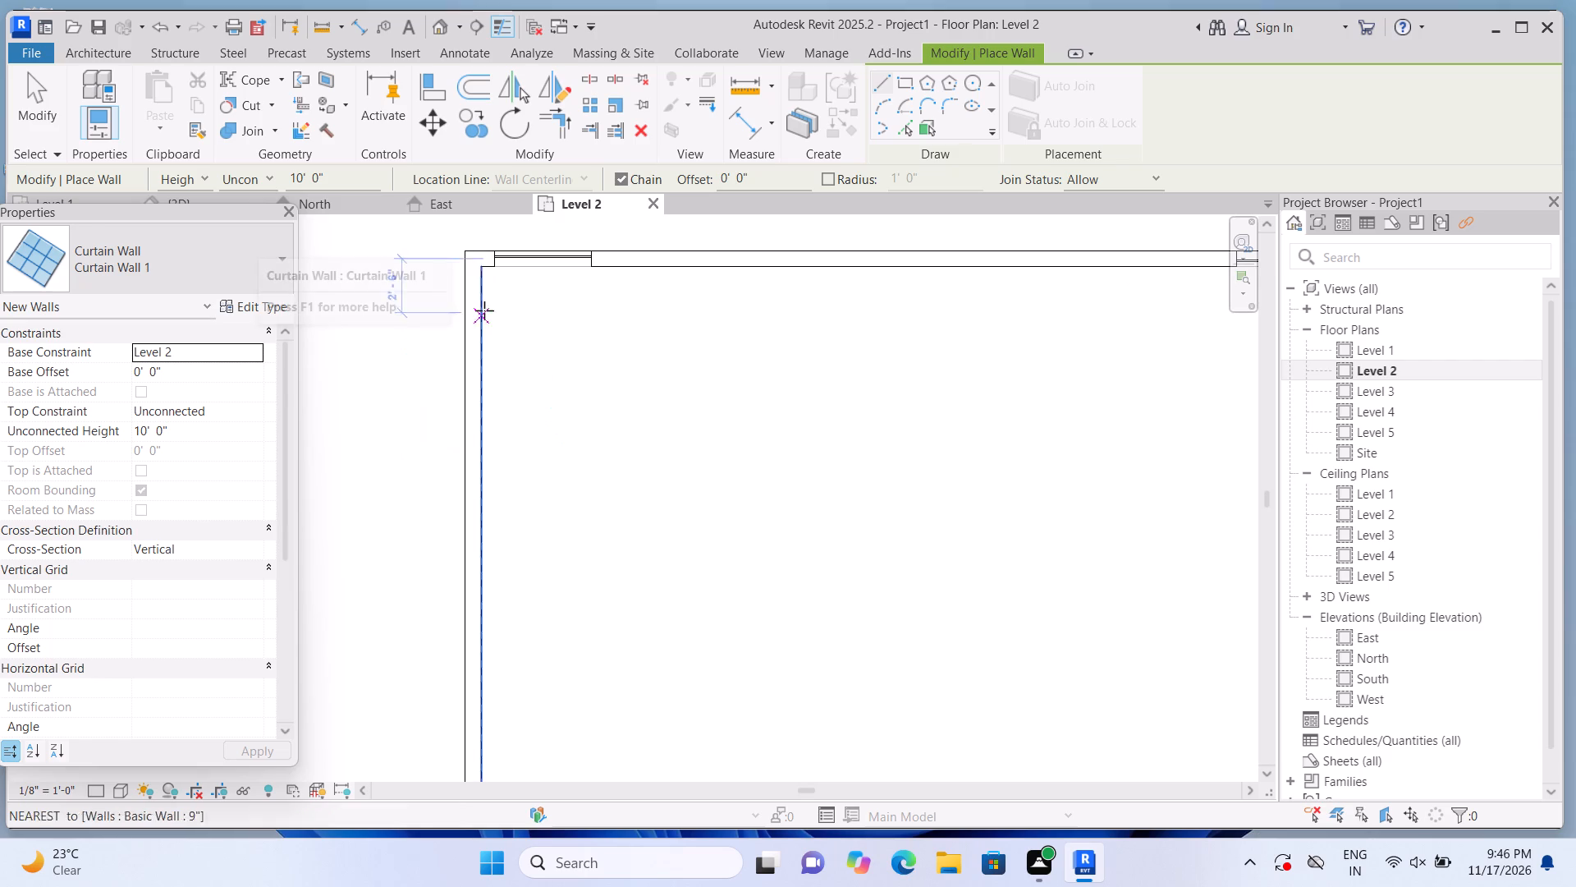
{"action": "left_click", "coordinate": [472, 287]}
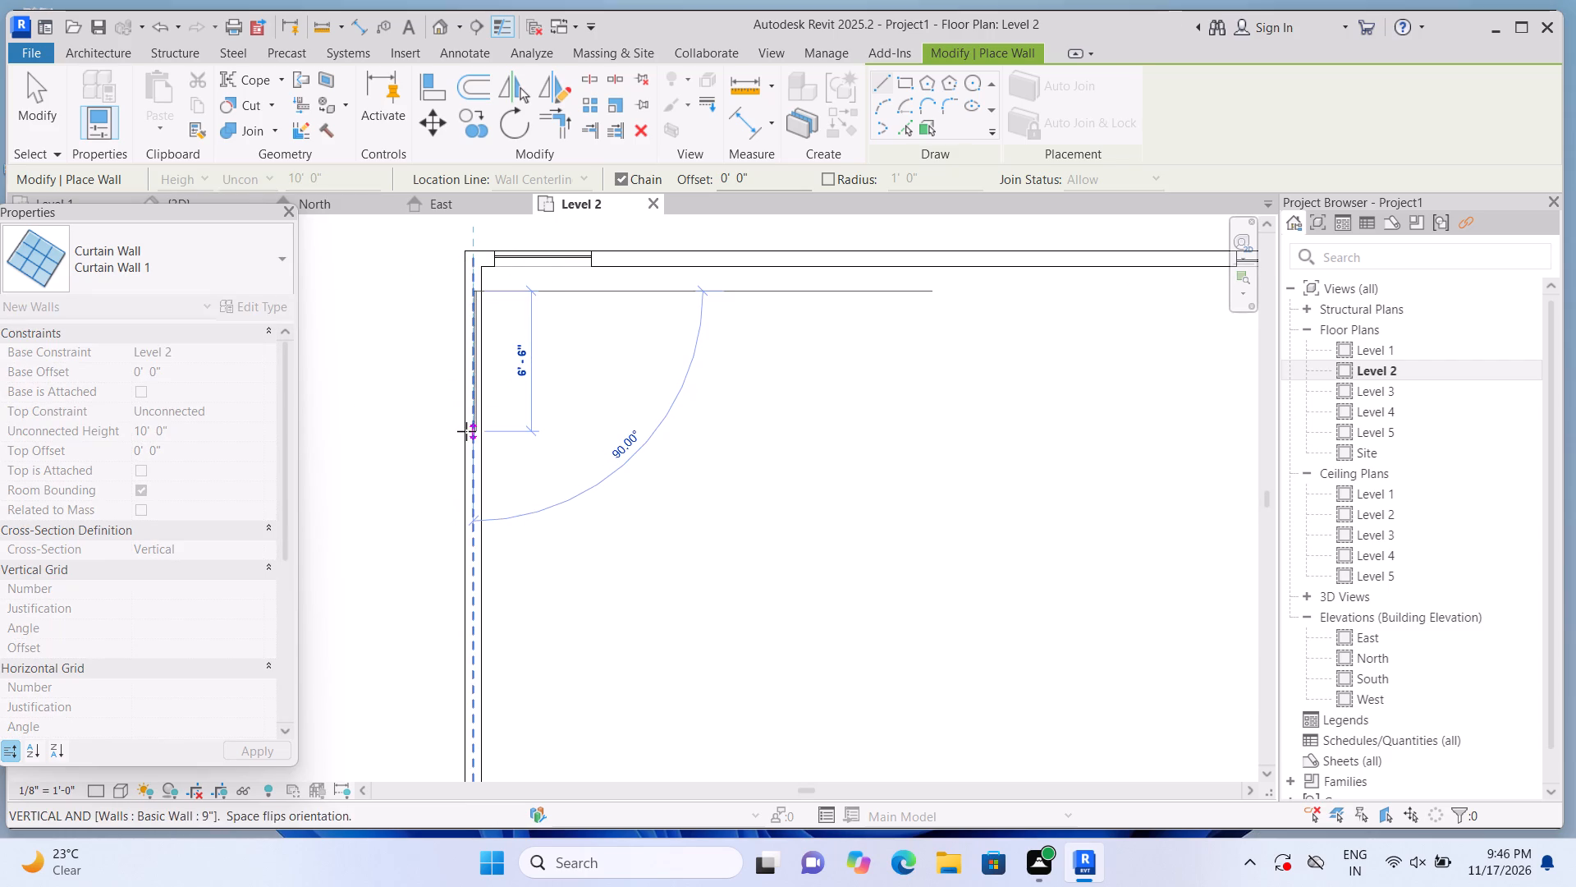
{"action": "left_click", "coordinate": [466, 431]}
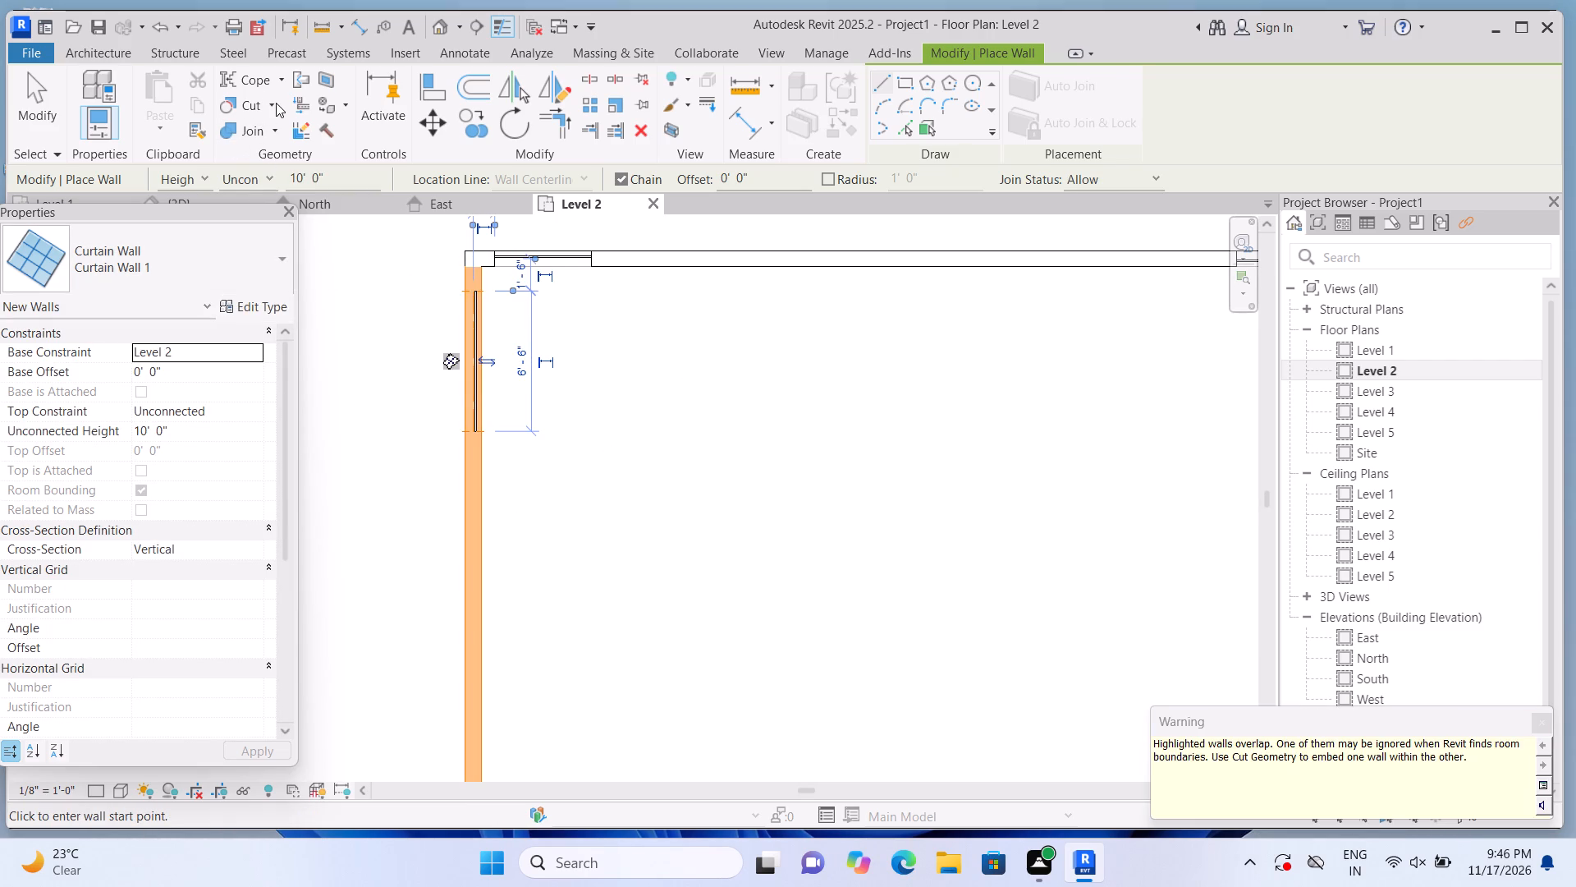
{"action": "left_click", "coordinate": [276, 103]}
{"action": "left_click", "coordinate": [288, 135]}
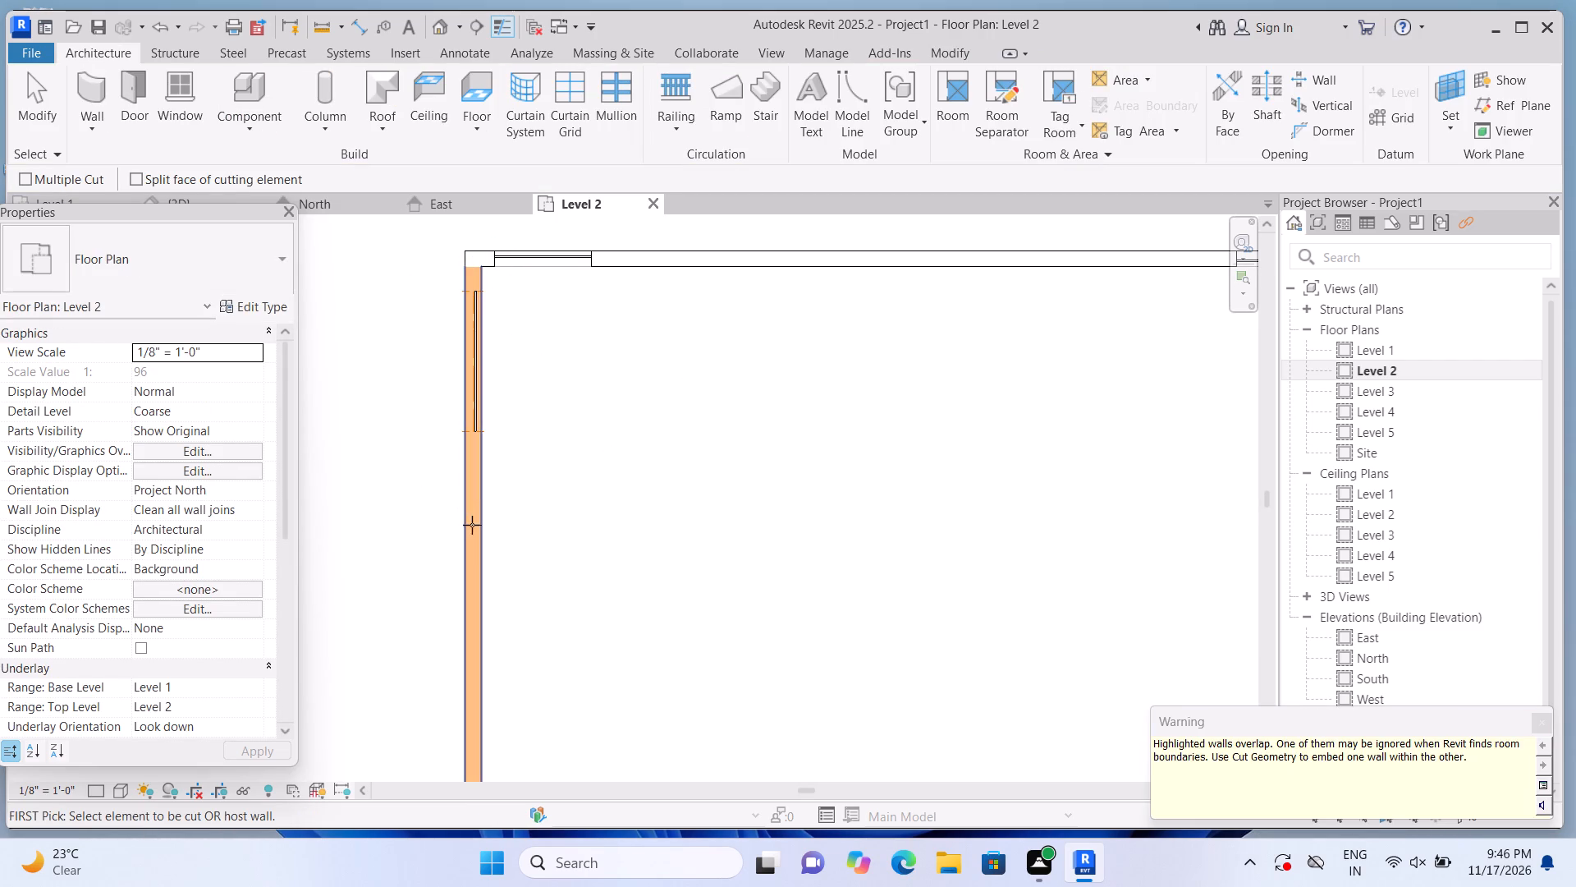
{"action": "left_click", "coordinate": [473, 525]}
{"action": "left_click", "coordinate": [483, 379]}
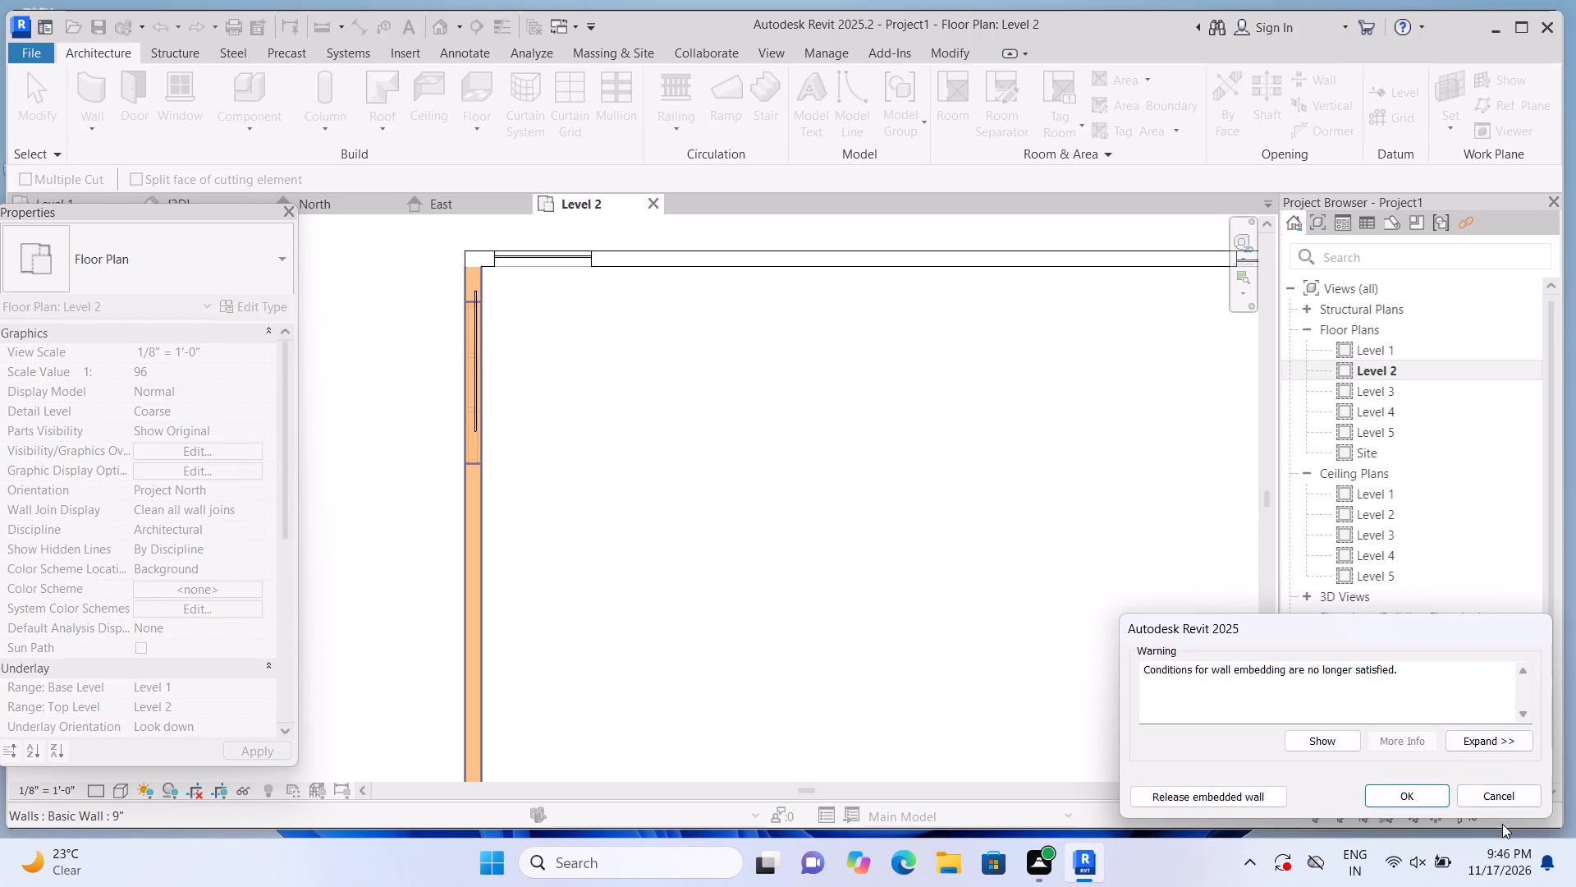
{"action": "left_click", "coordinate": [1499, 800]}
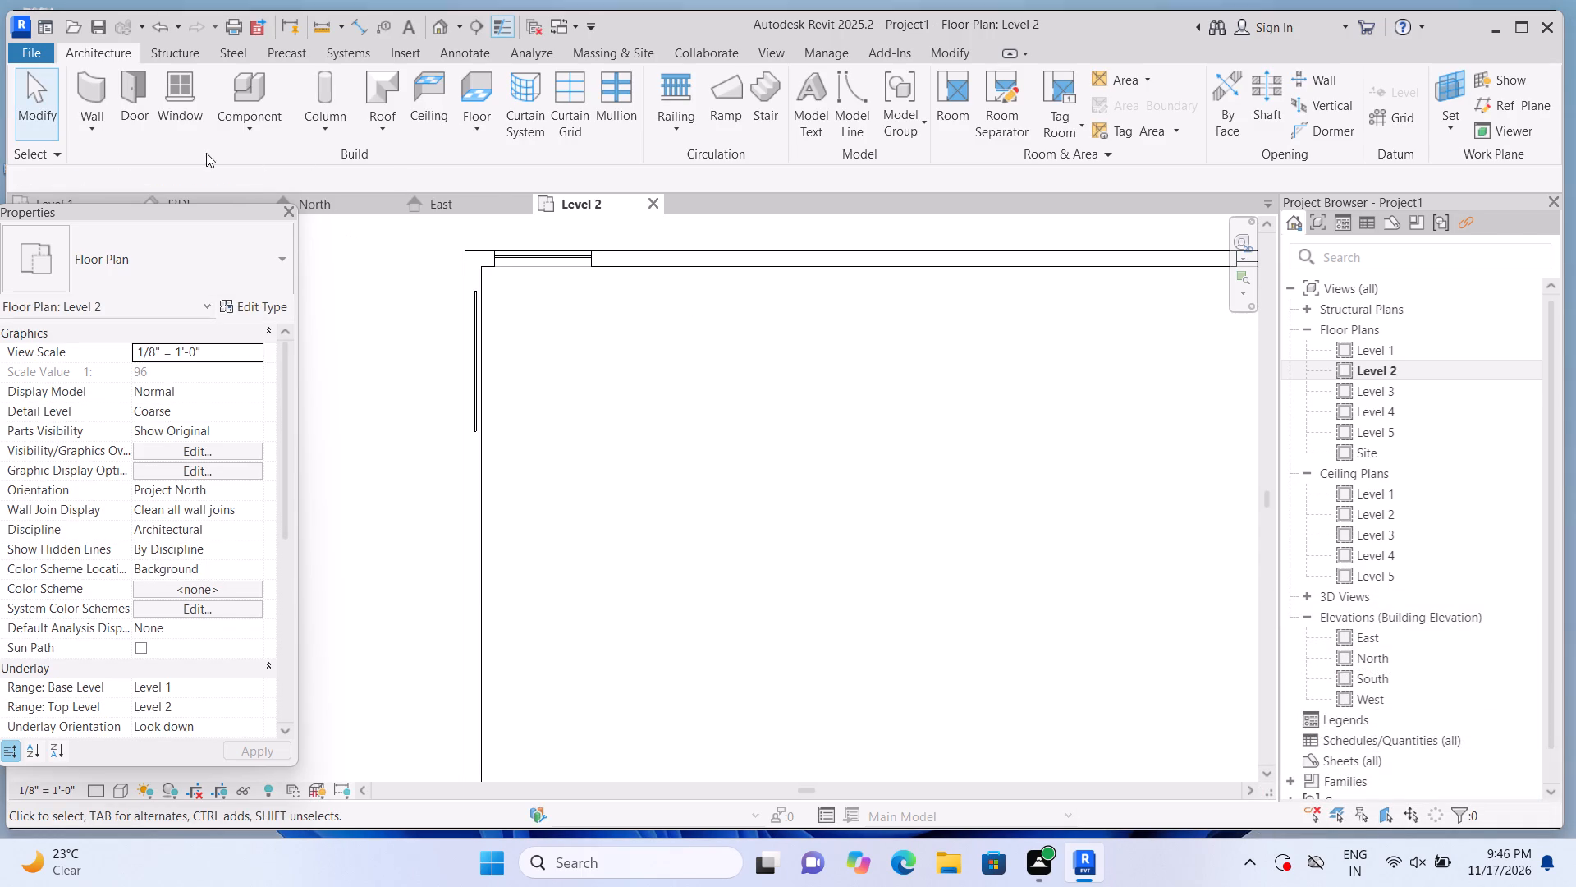
Cut the 6'-6" curtain wall segment into the west wall with Cut Geometry.
{"action": "left_click", "coordinate": [855, 126]}
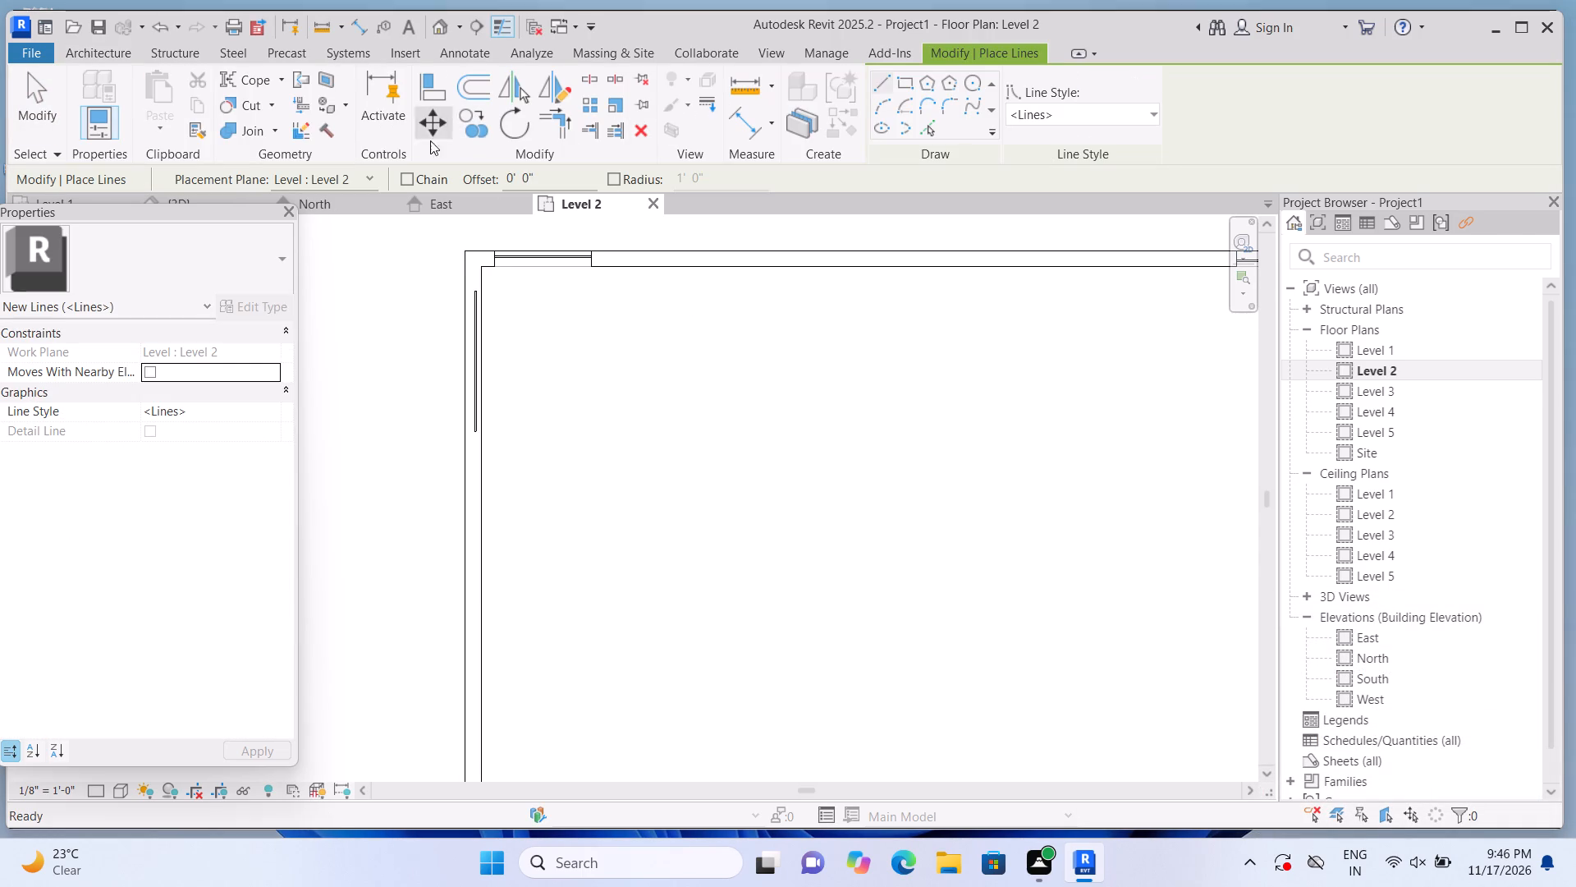
{"action": "left_click", "coordinate": [268, 105]}
{"action": "left_click", "coordinate": [279, 128]}
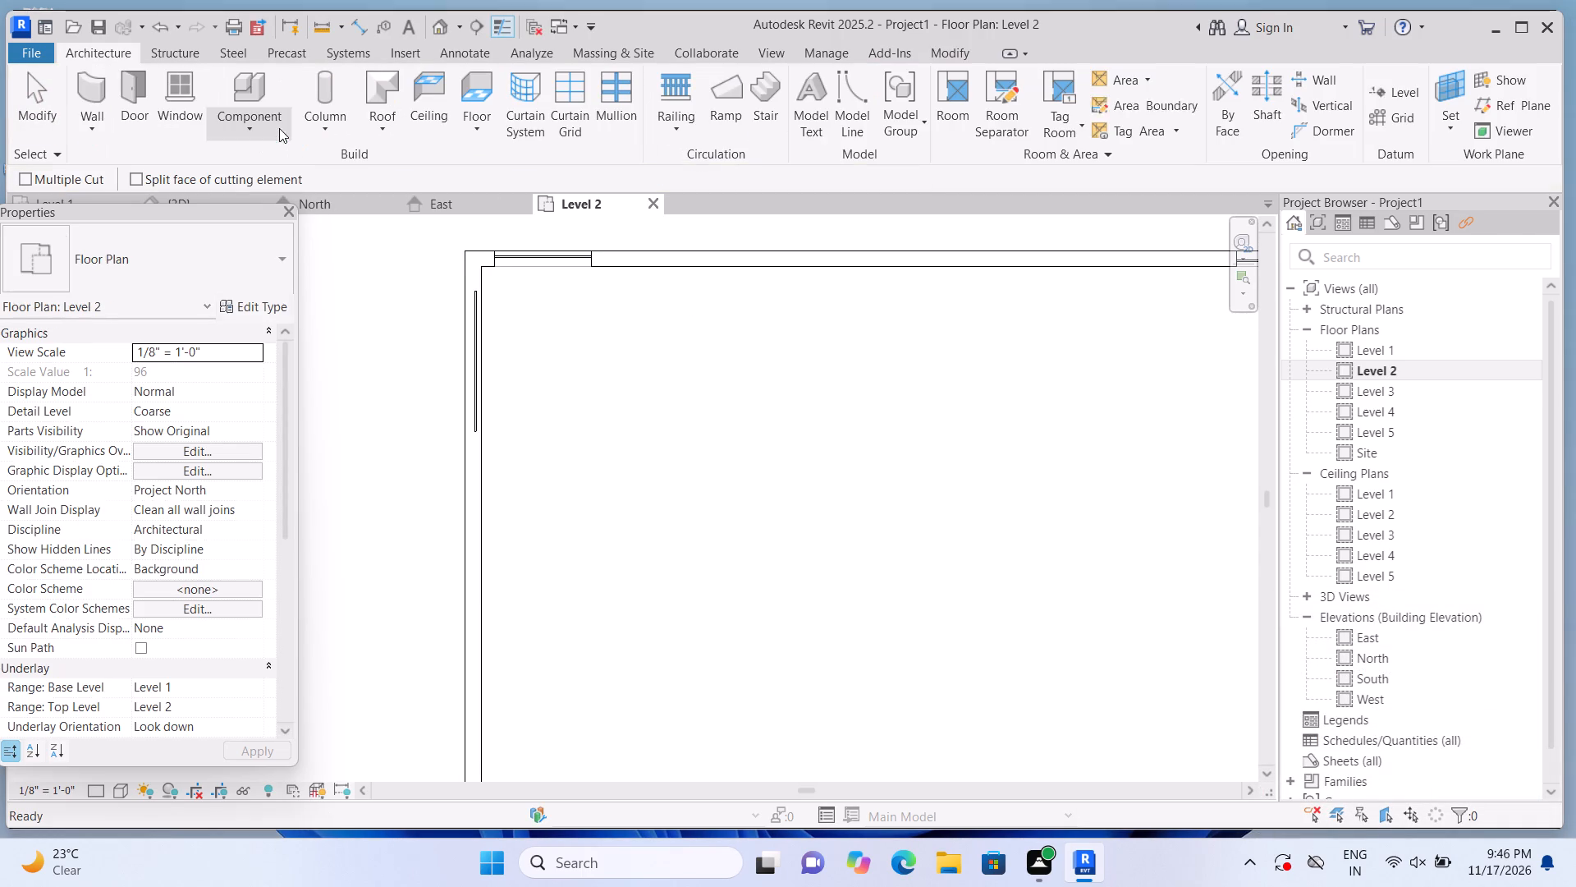
{"action": "left_click", "coordinate": [478, 504]}
{"action": "left_click", "coordinate": [482, 380]}
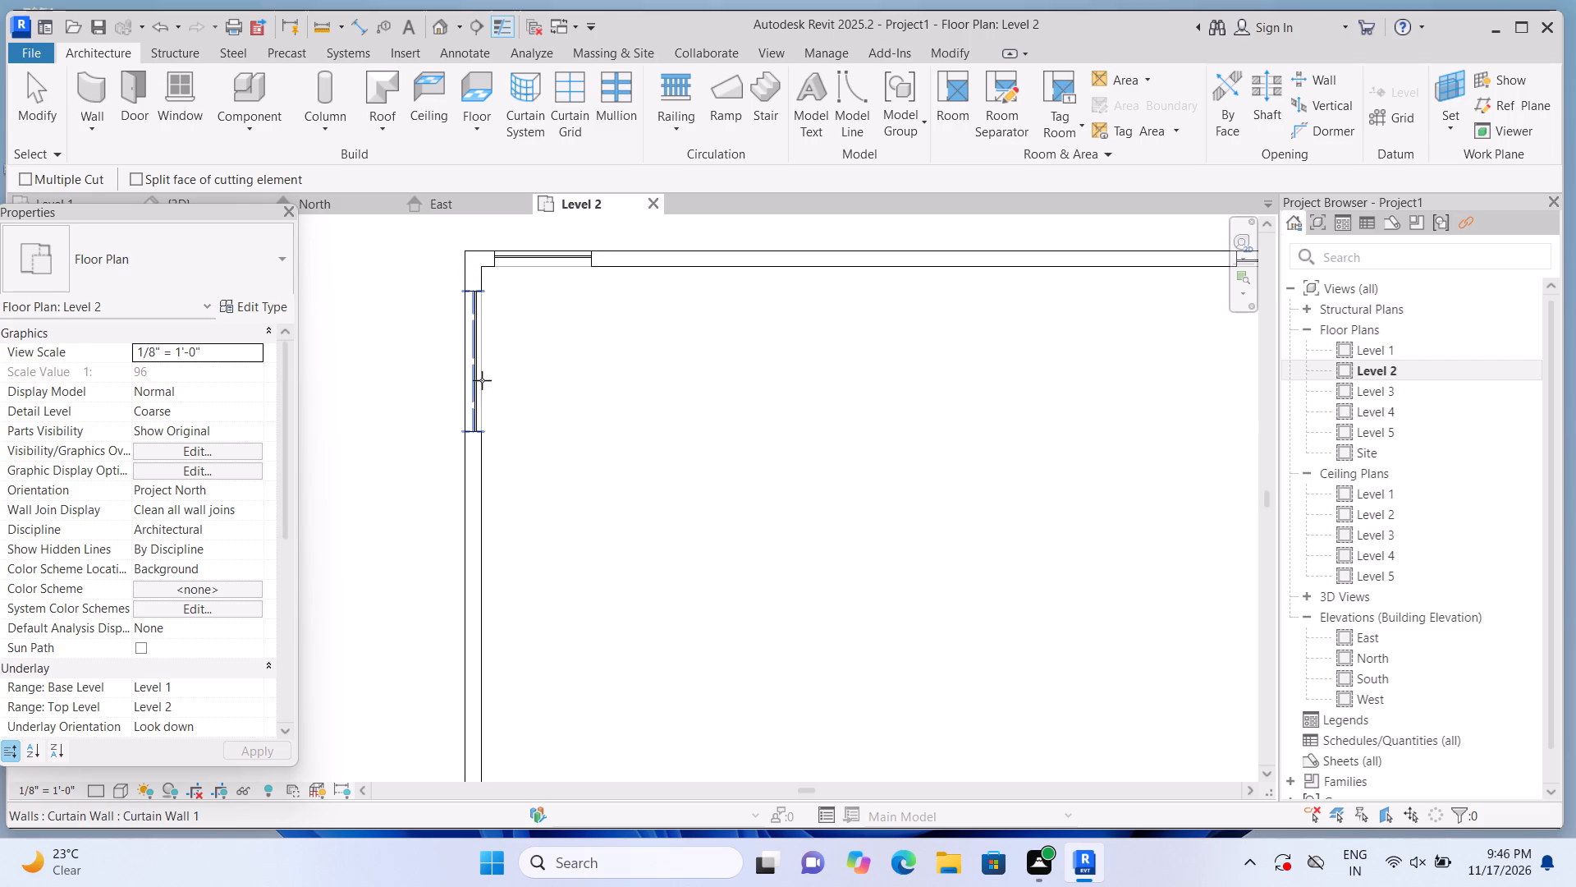
Draw a 5'-6" Curtain Wall 1 segment in the west wall, starting 1'-0" north of the porch's north wall centerline, and cut it into the wall.
{"action": "scroll", "coordinate": [484, 377], "scroll_direction": "down", "scroll_amount": 6}
{"action": "scroll", "coordinate": [511, 493], "scroll_direction": "down", "scroll_amount": 2}
{"action": "middle_click_drag", "start_coordinate": [498, 475], "coordinate": [496, 461]}
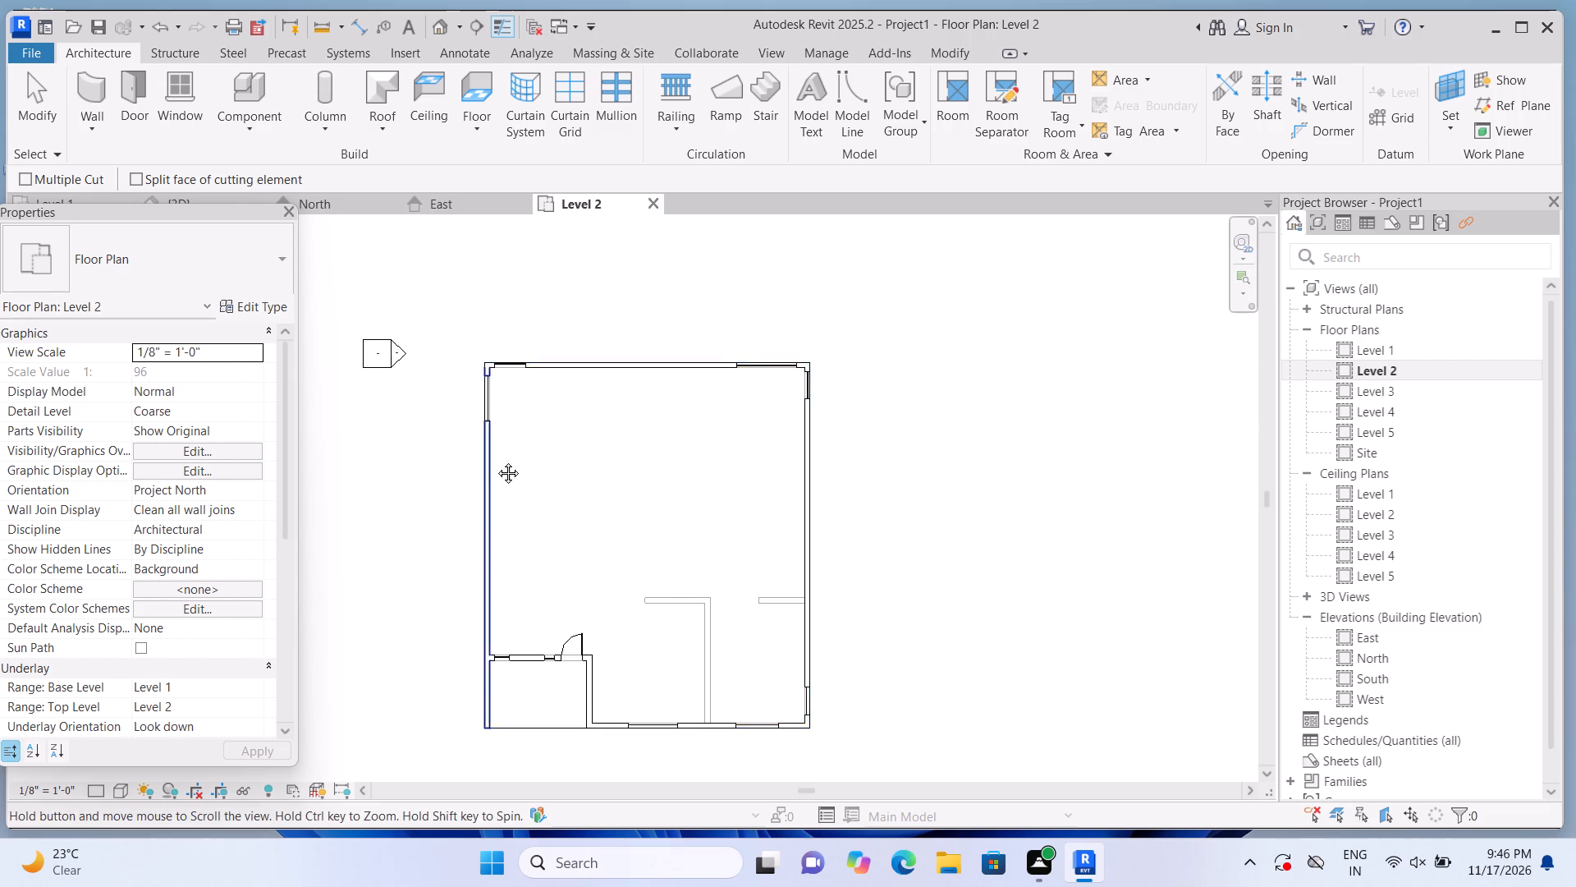
{"action": "middle_click_drag", "start_coordinate": [496, 461], "coordinate": [502, 338]}
{"action": "scroll", "coordinate": [515, 430], "scroll_direction": "up", "scroll_amount": 2}
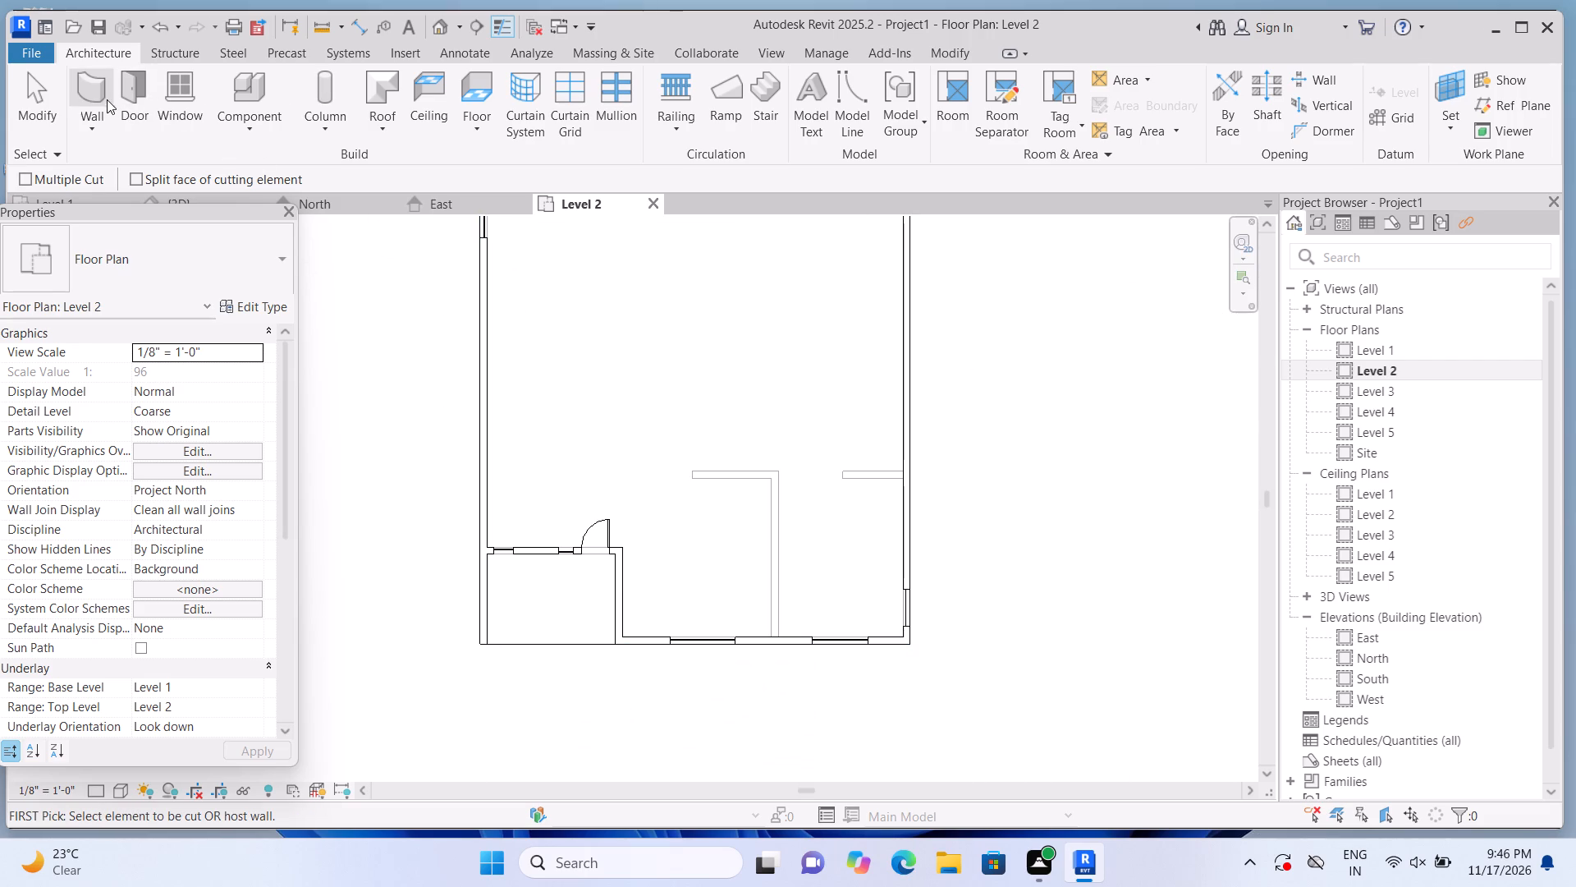
{"action": "left_click", "coordinate": [105, 98]}
{"action": "scroll", "coordinate": [519, 522], "scroll_direction": "up", "scroll_amount": 6}
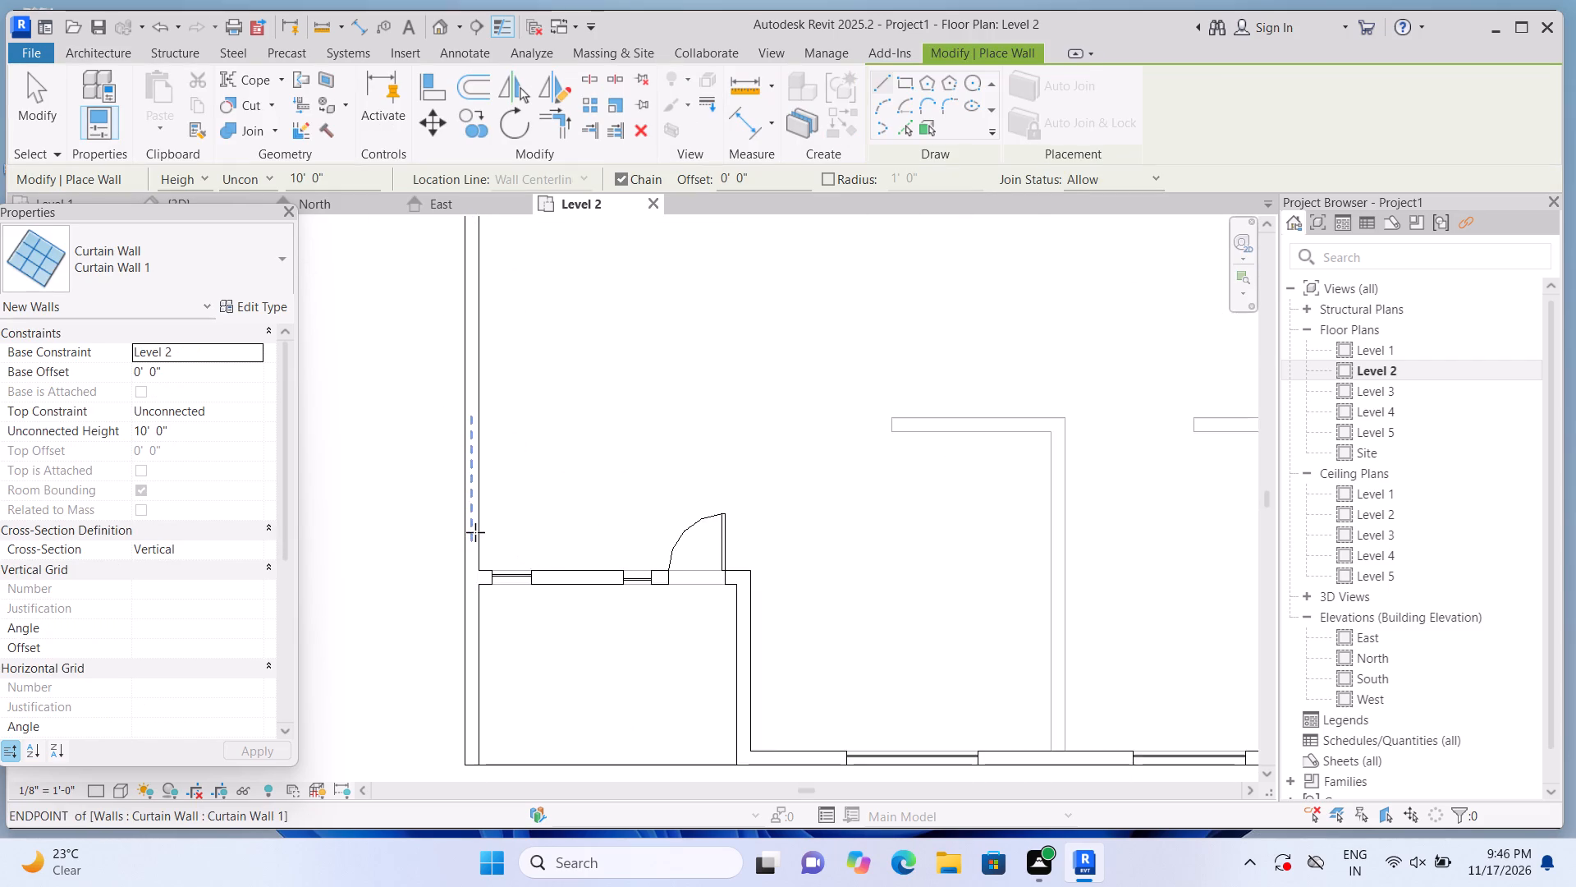
{"action": "left_click", "coordinate": [469, 564]}
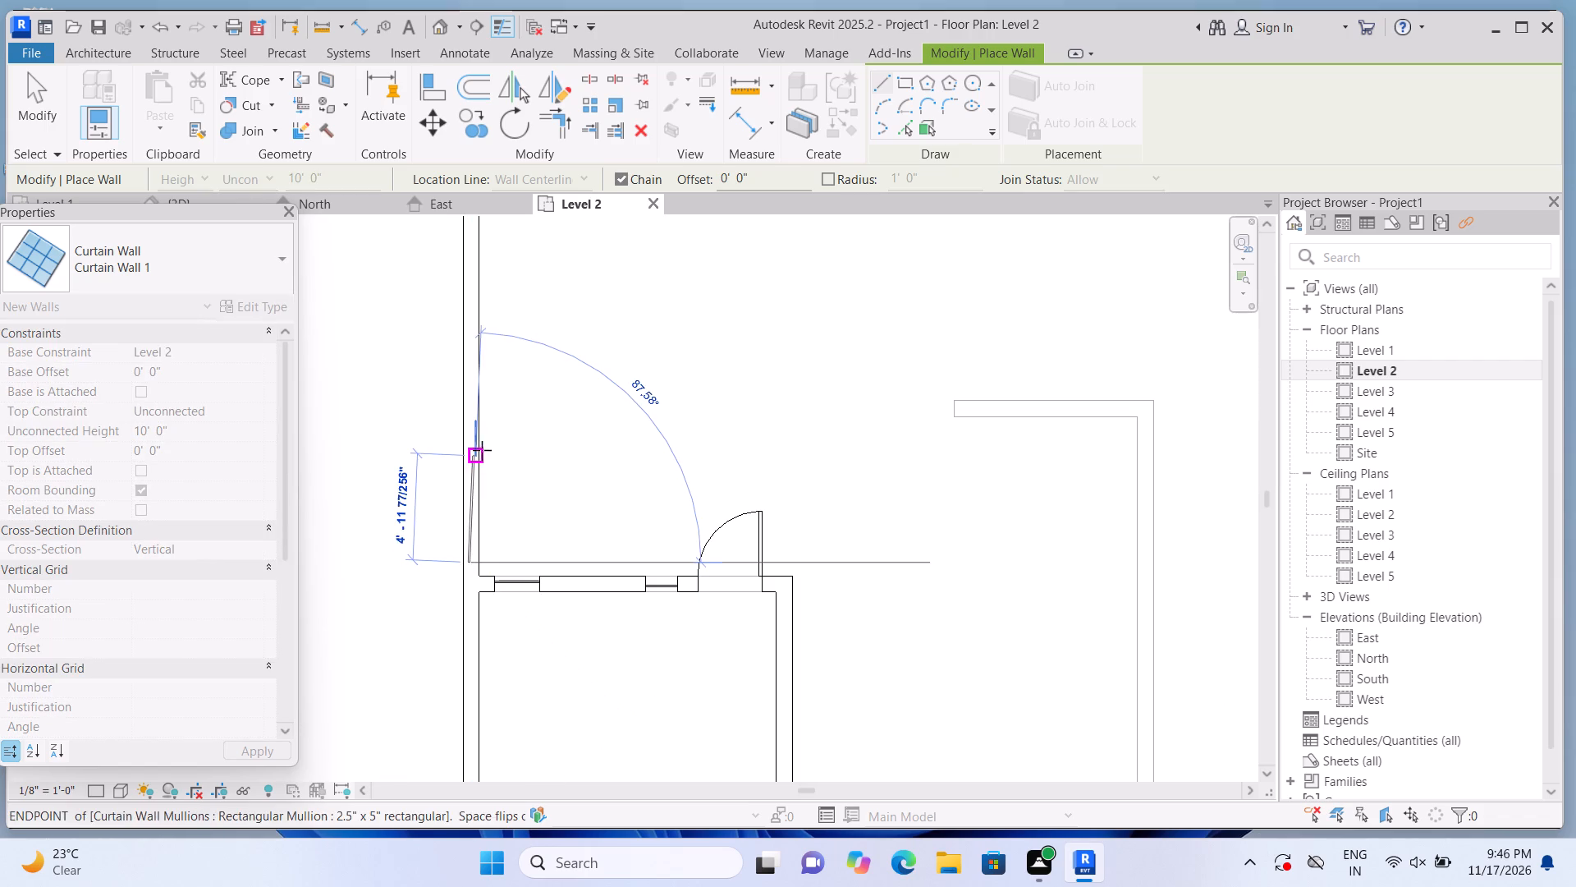
{"action": "left_click", "coordinate": [466, 443]}
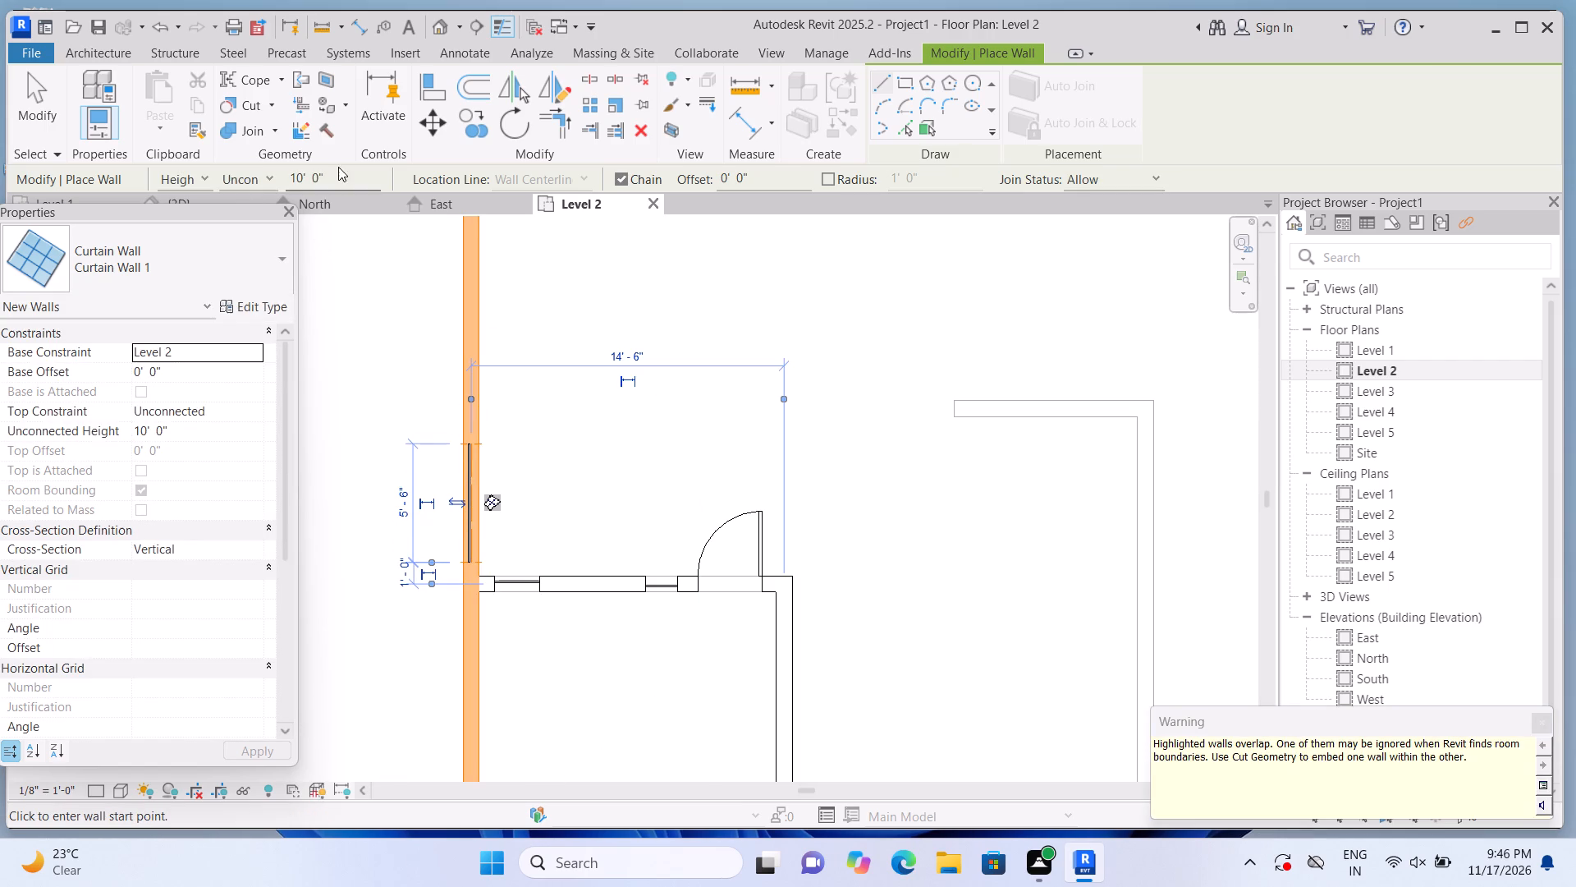
{"action": "left_click", "coordinate": [266, 105]}
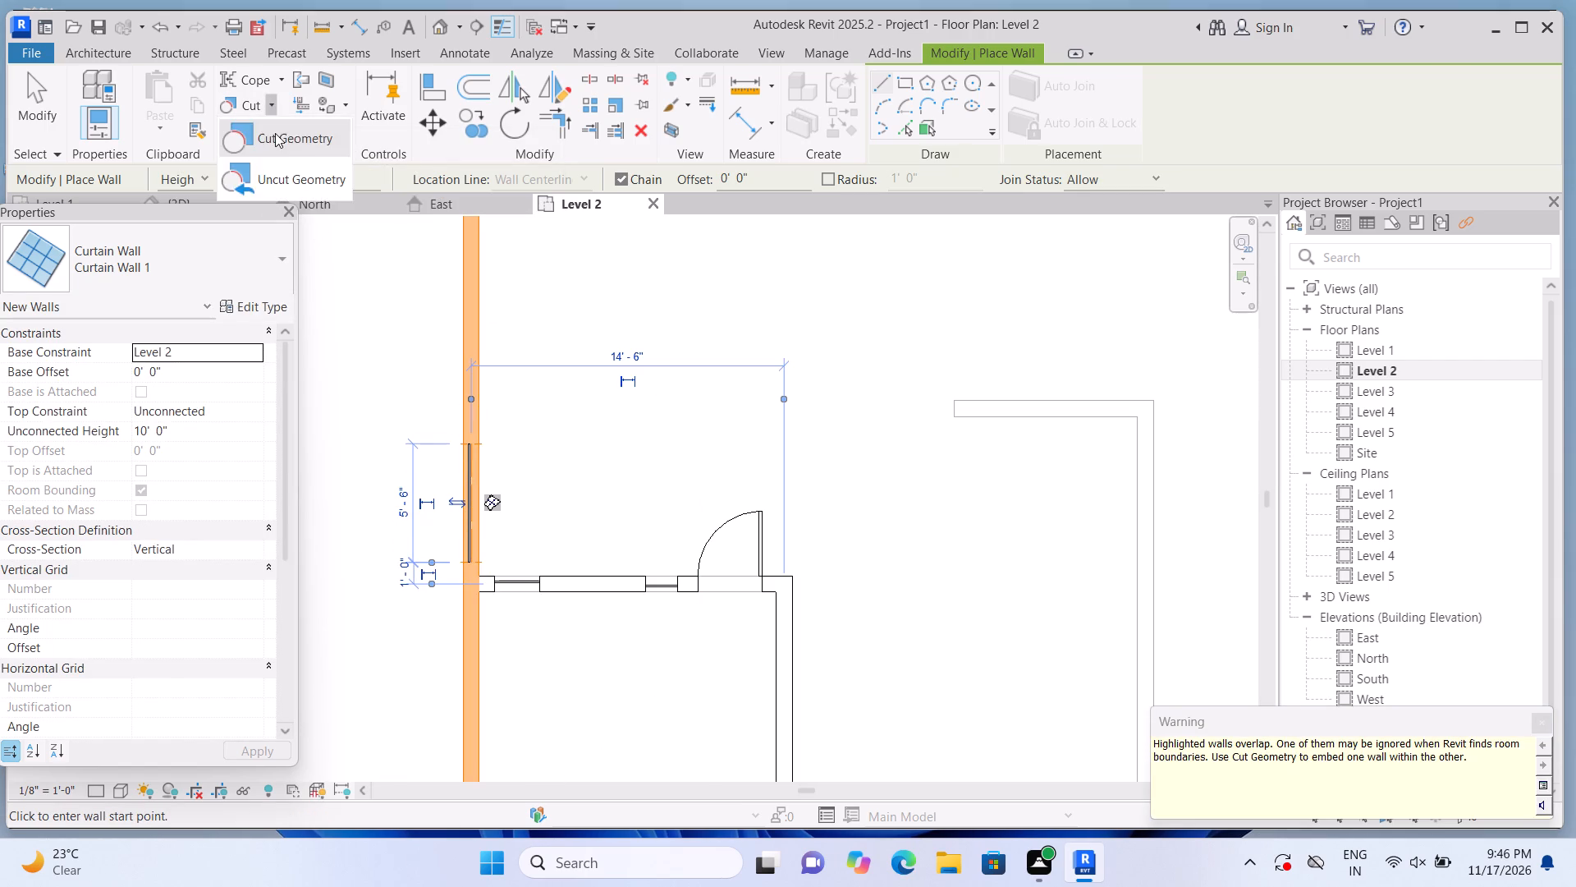
{"action": "left_click", "coordinate": [275, 133]}
{"action": "left_click", "coordinate": [481, 412]}
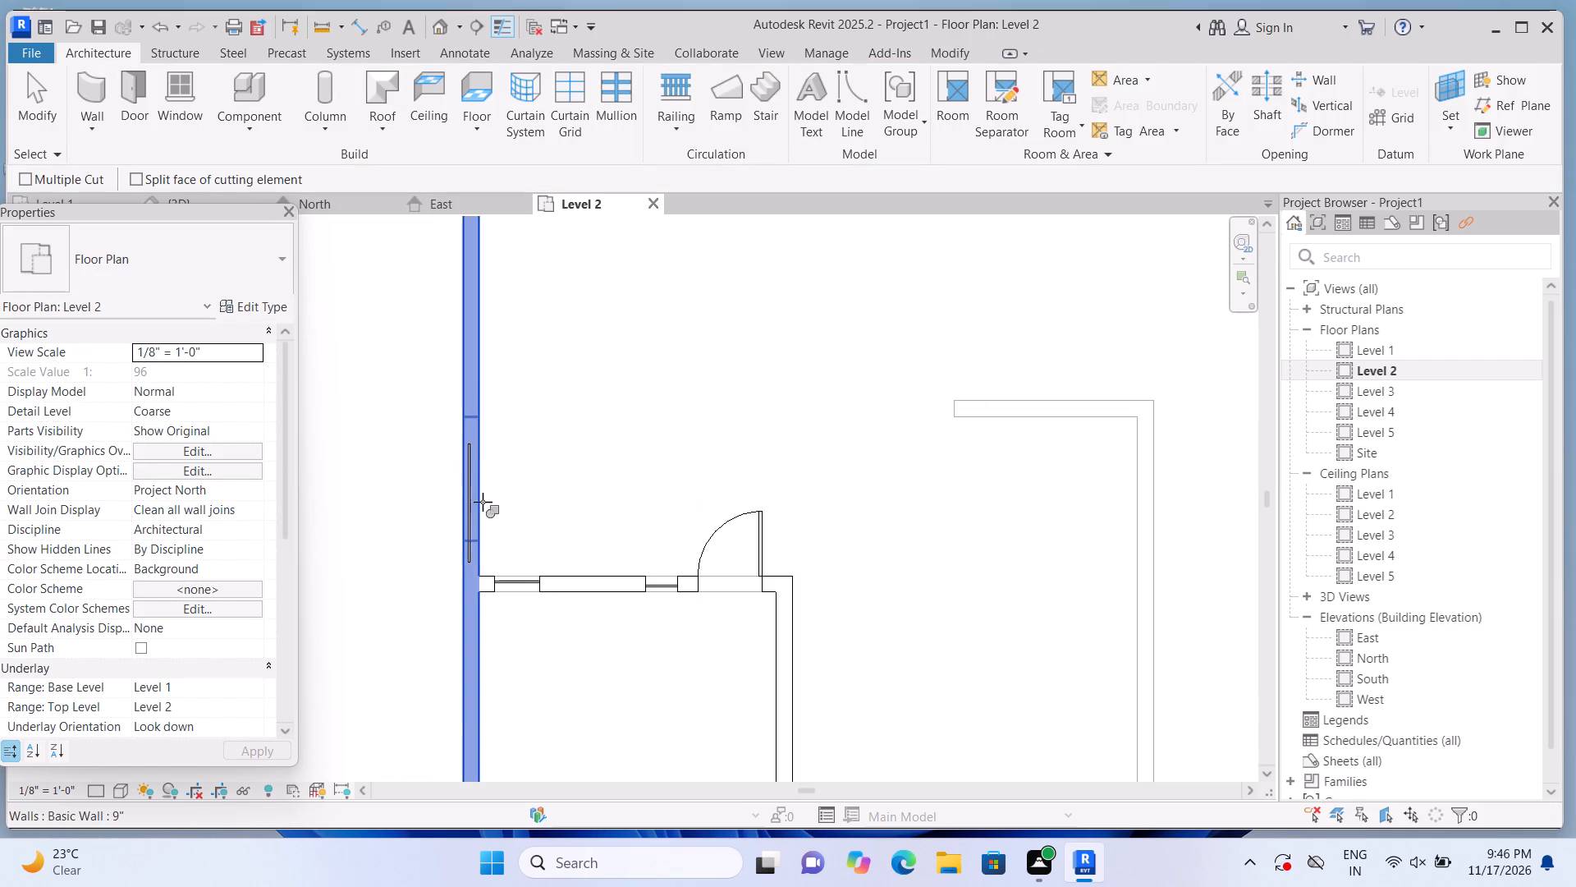
{"action": "left_click", "coordinate": [476, 522]}
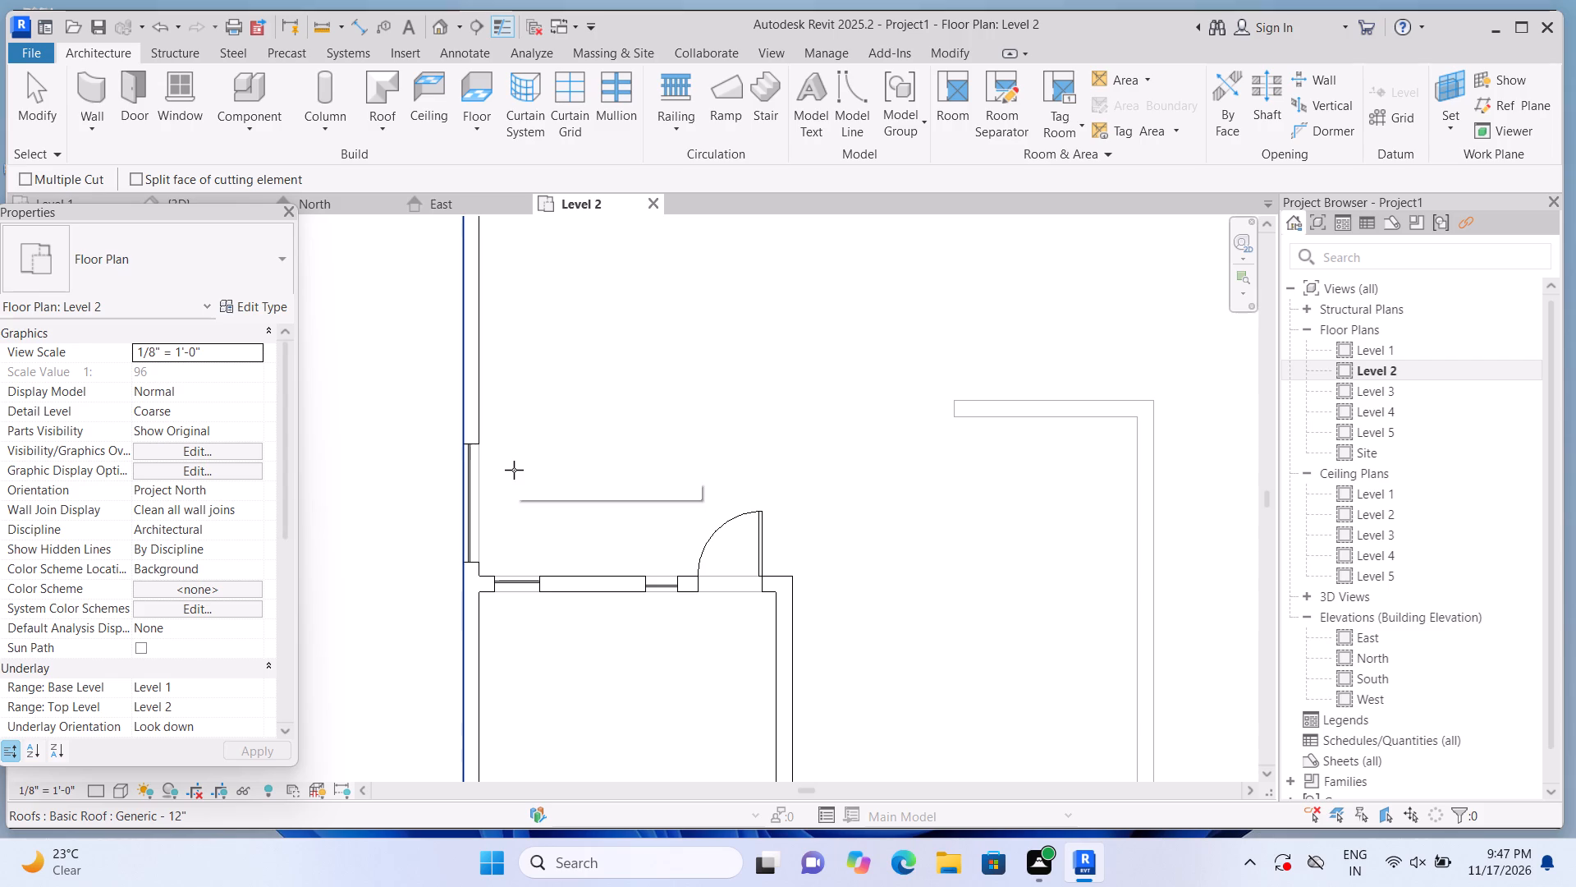
Open the default 3D view and examine the Level 2 curtain-wall openings around the building.
{"action": "scroll", "coordinate": [589, 591], "scroll_direction": "down", "scroll_amount": 4}
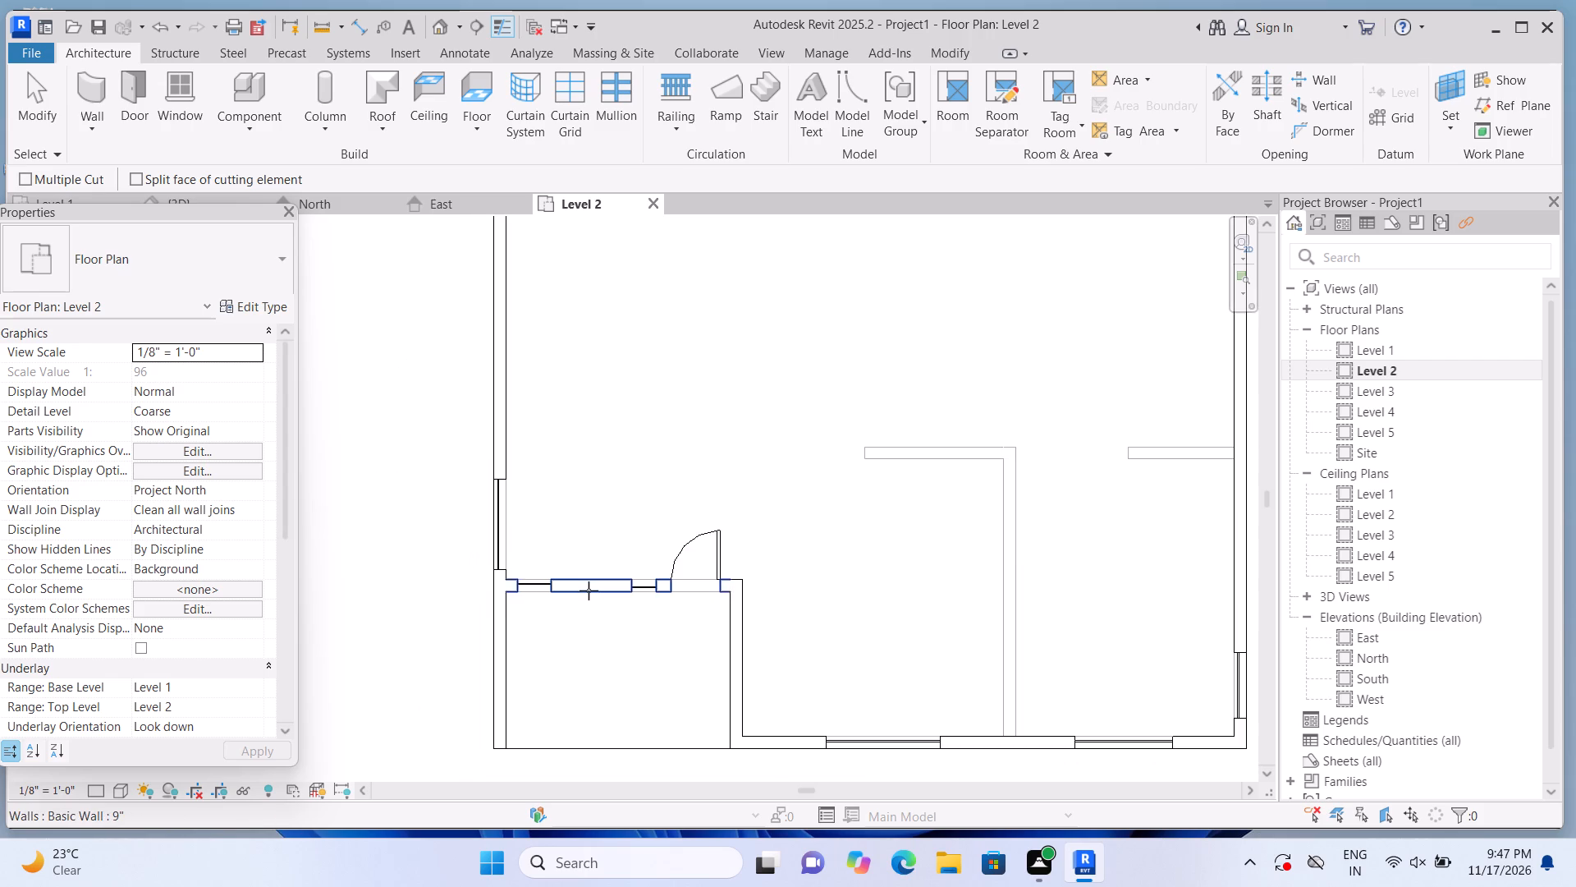
{"action": "scroll", "coordinate": [589, 591], "scroll_direction": "down", "scroll_amount": 7}
{"action": "scroll", "coordinate": [644, 539], "scroll_direction": "up", "scroll_amount": 3}
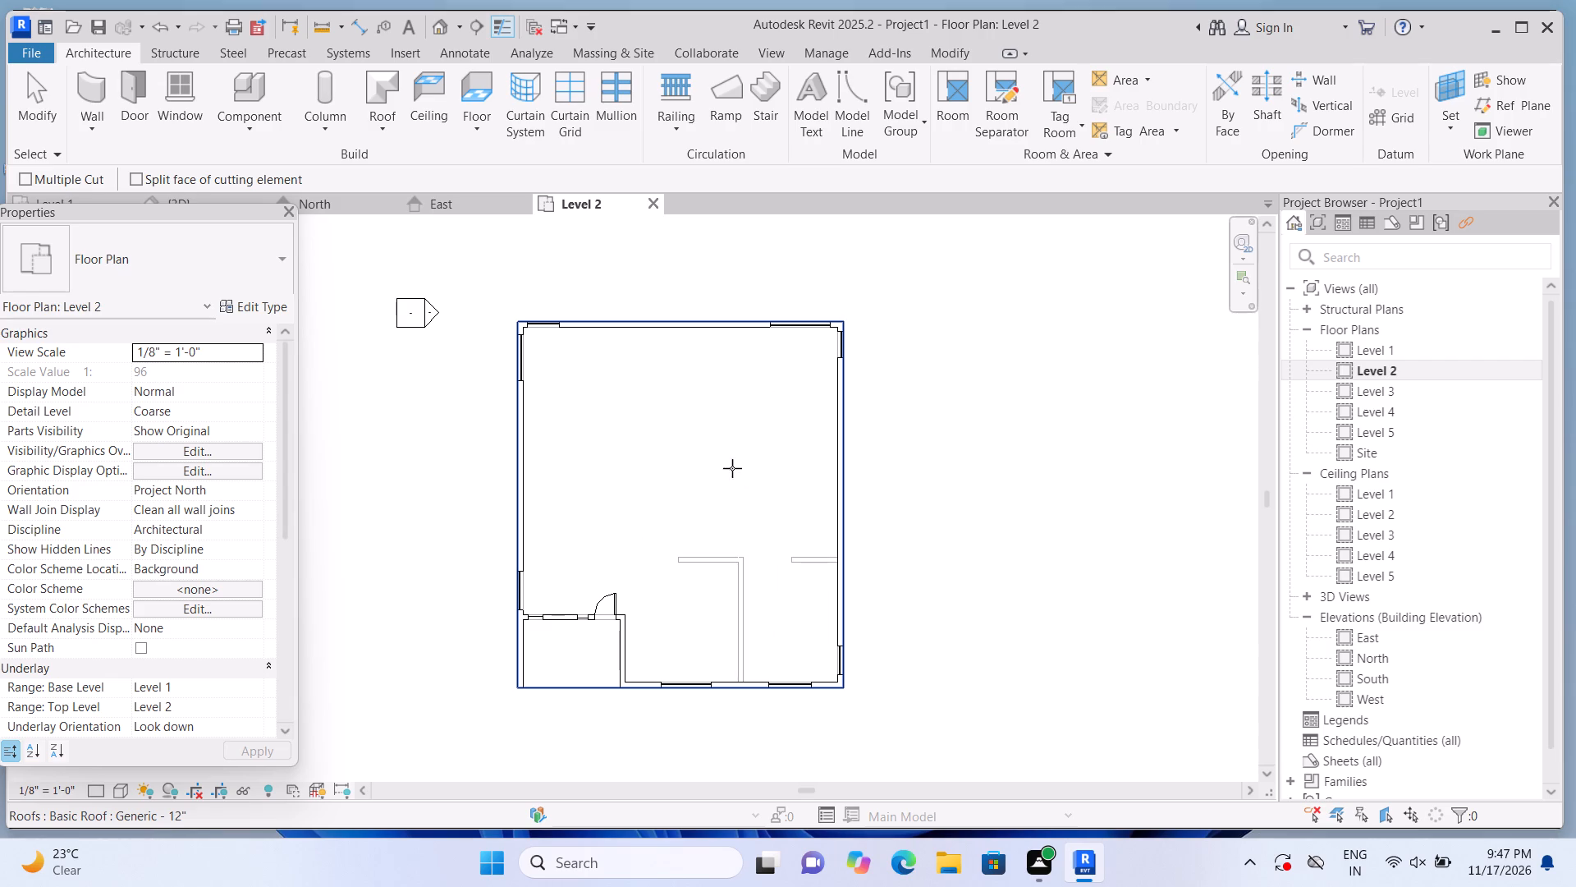
{"action": "left_click", "coordinate": [446, 25]}
{"action": "scroll", "coordinate": [578, 361], "scroll_direction": "down", "scroll_amount": 2}
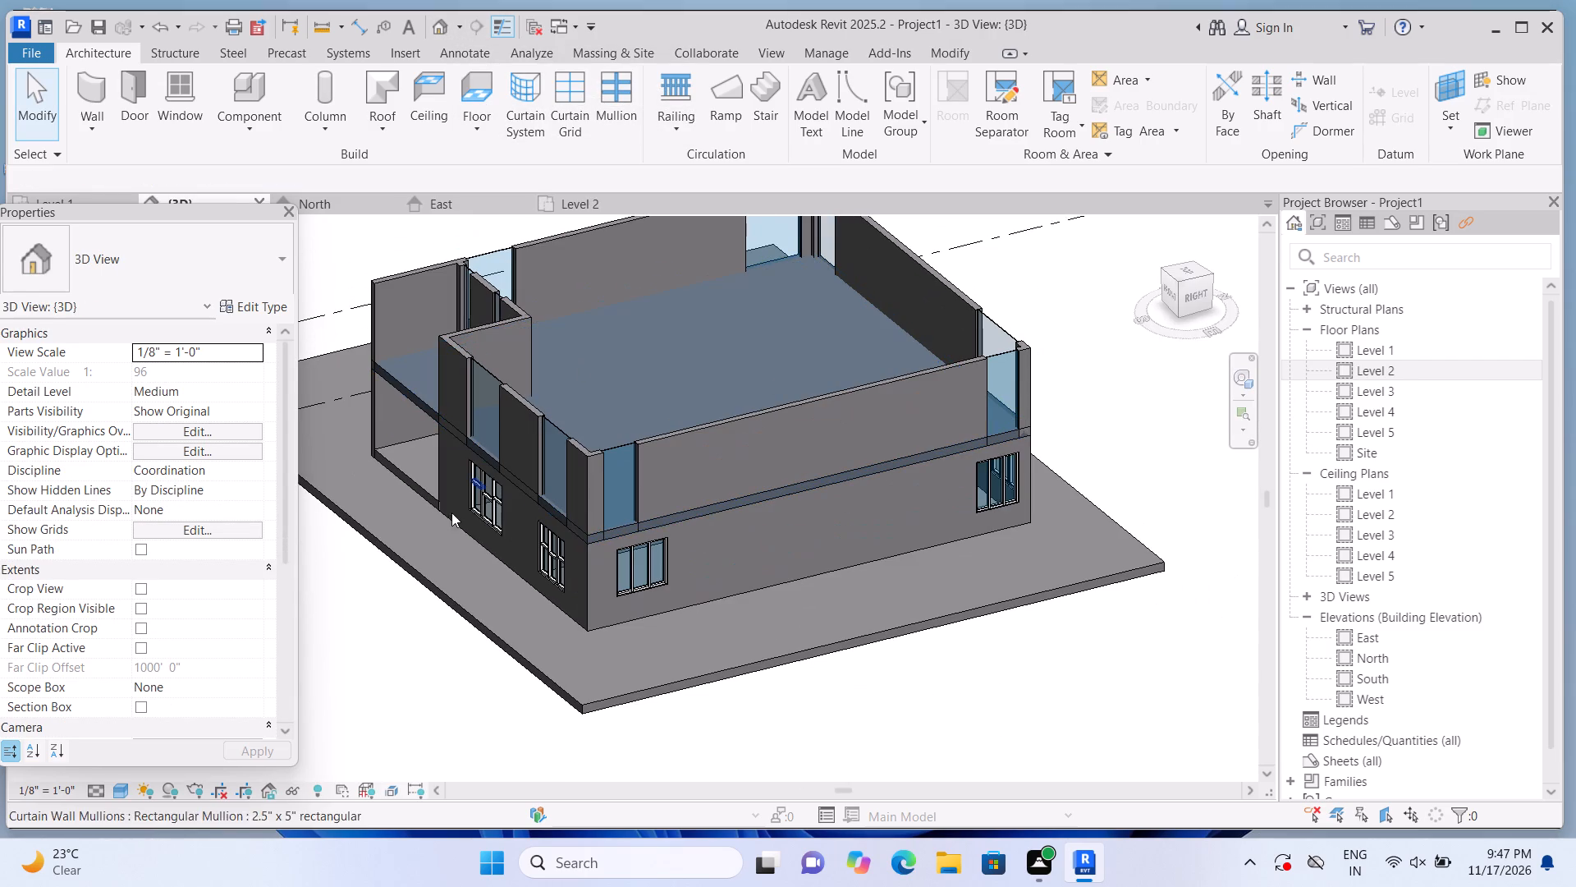
{"action": "scroll", "coordinate": [634, 529], "scroll_direction": "up", "scroll_amount": 1}
{"action": "scroll", "coordinate": [657, 514], "scroll_direction": "down", "scroll_amount": 1}
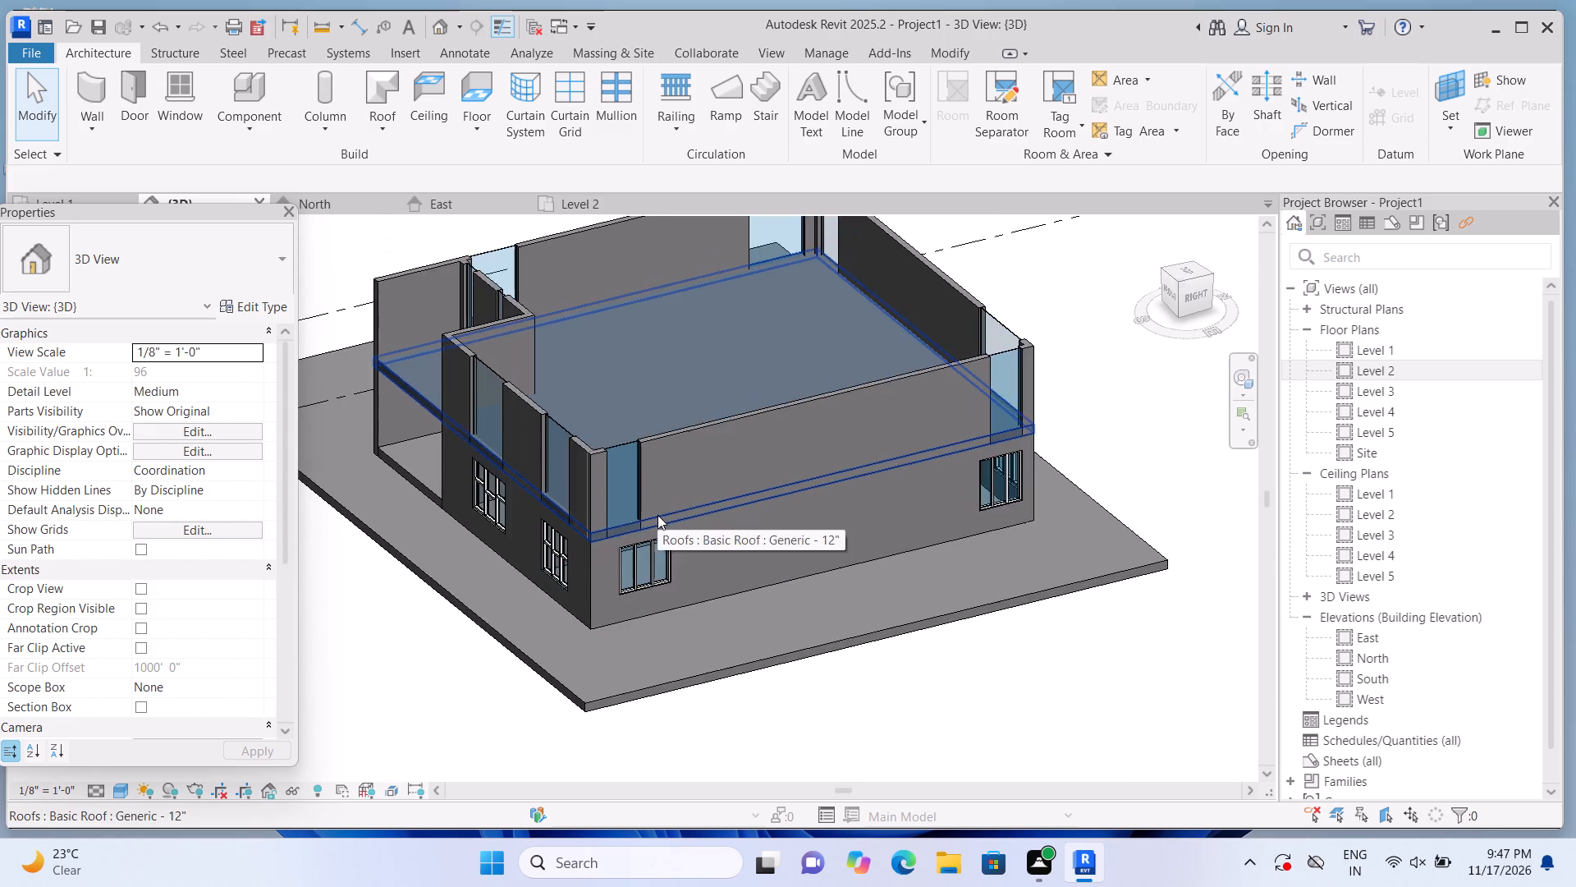
{"action": "scroll", "coordinate": [657, 515], "scroll_direction": "down", "scroll_amount": 2}
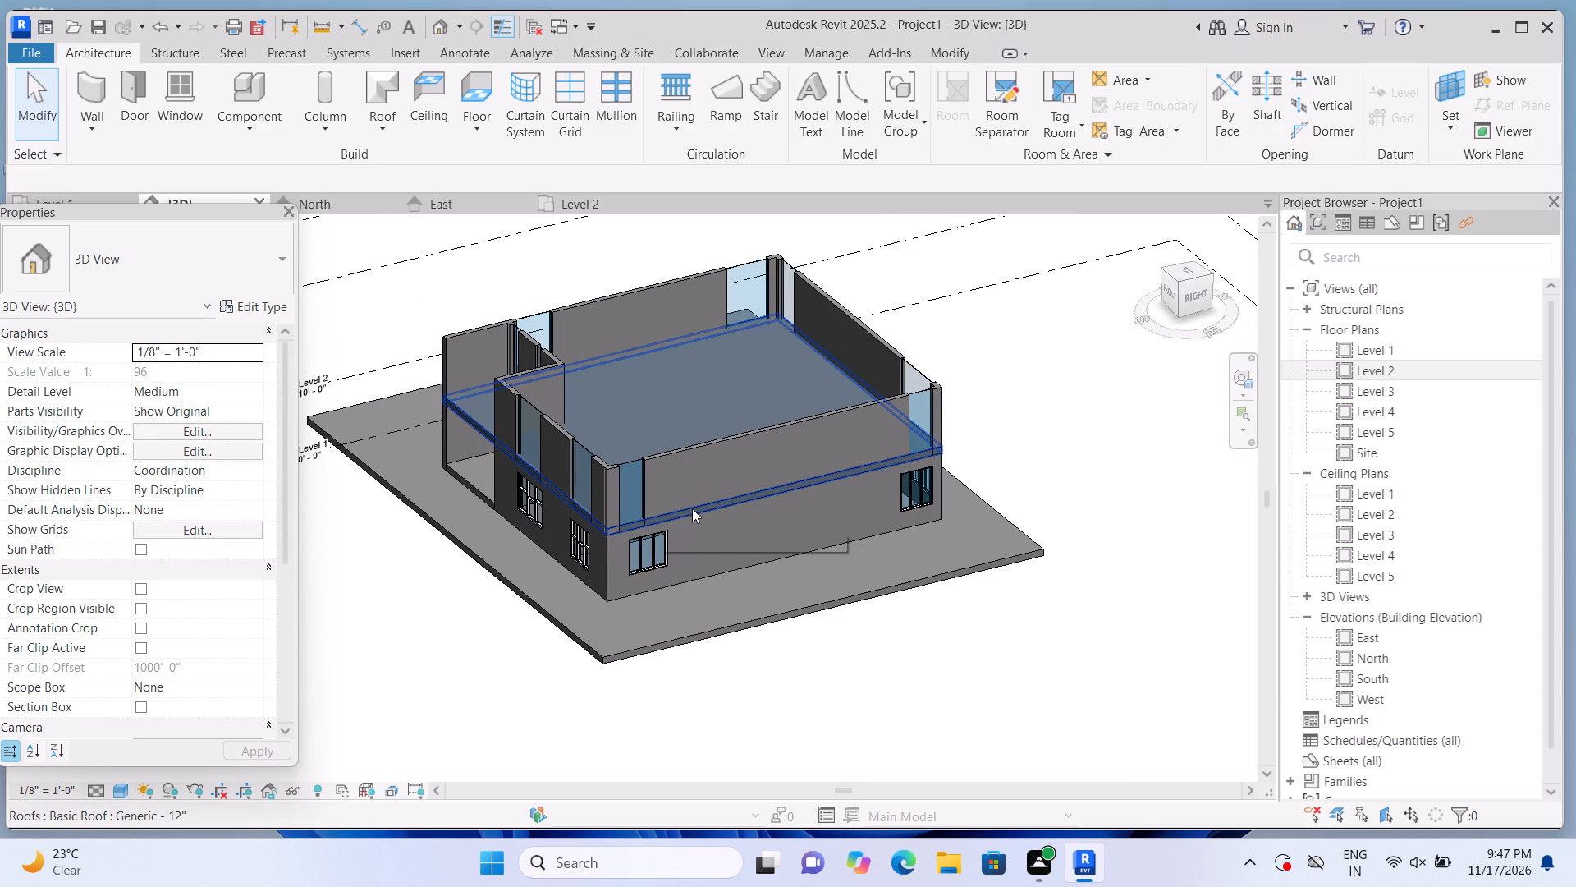
{"action": "scroll", "coordinate": [693, 508], "scroll_direction": "up", "scroll_amount": 6}
Resize the Level 2 curtain wall at the east wall's south end to a base offset of about 3'-6" and a height of about 4'-11".
{"action": "left_click", "coordinate": [583, 471]}
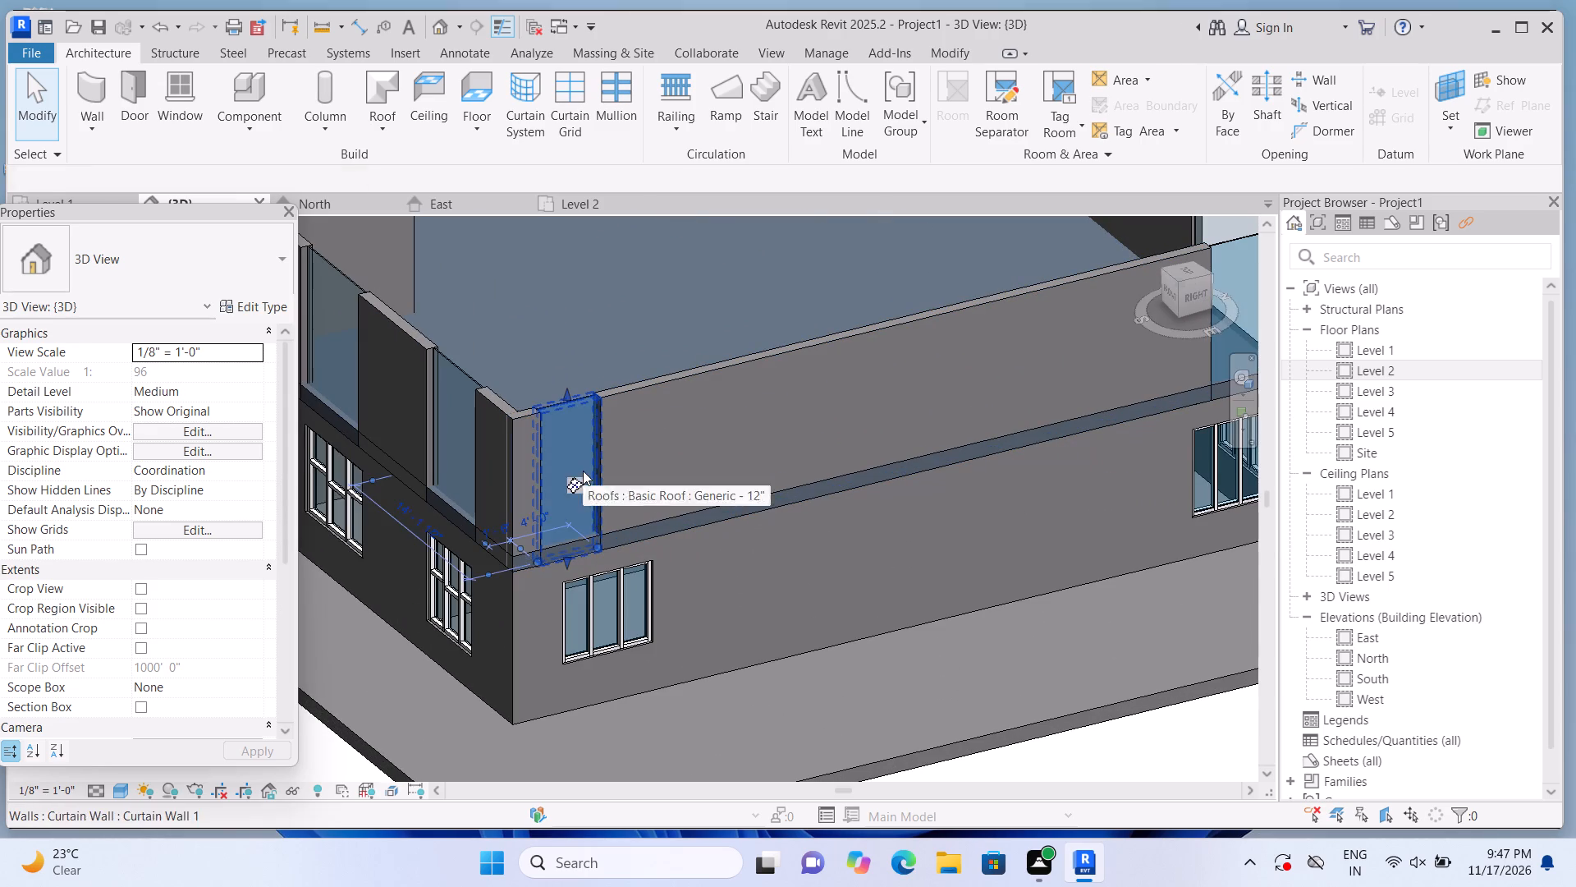
{"action": "scroll", "coordinate": [584, 520], "scroll_direction": "up", "scroll_amount": 9}
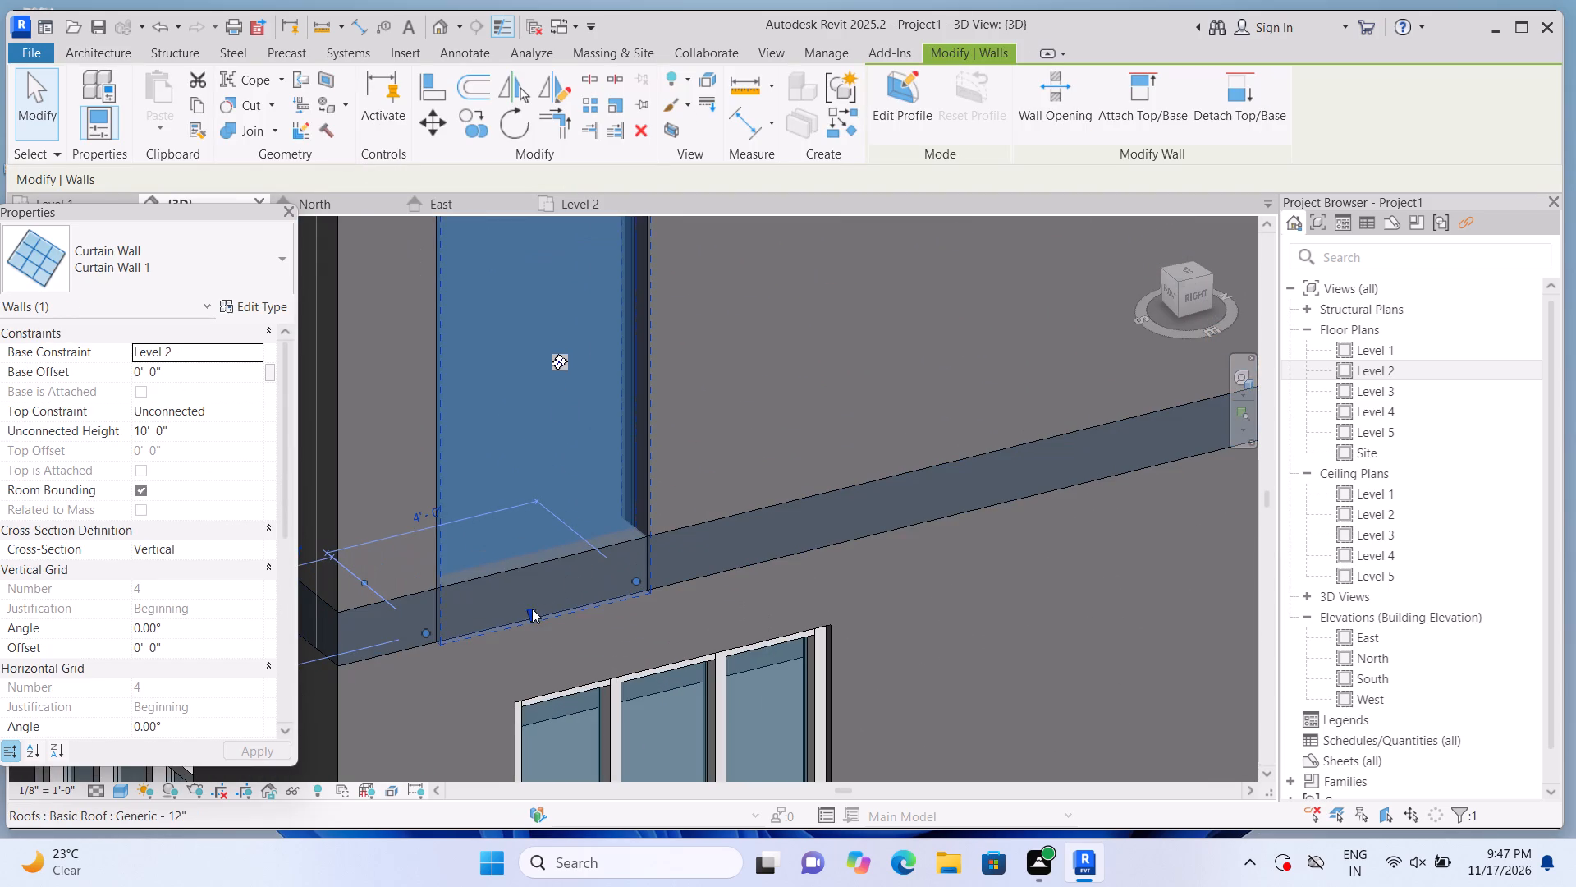
{"action": "left_click_drag", "start_coordinate": [530, 614], "coordinate": [554, 468]}
{"action": "scroll", "coordinate": [552, 478], "scroll_direction": "down", "scroll_amount": 3}
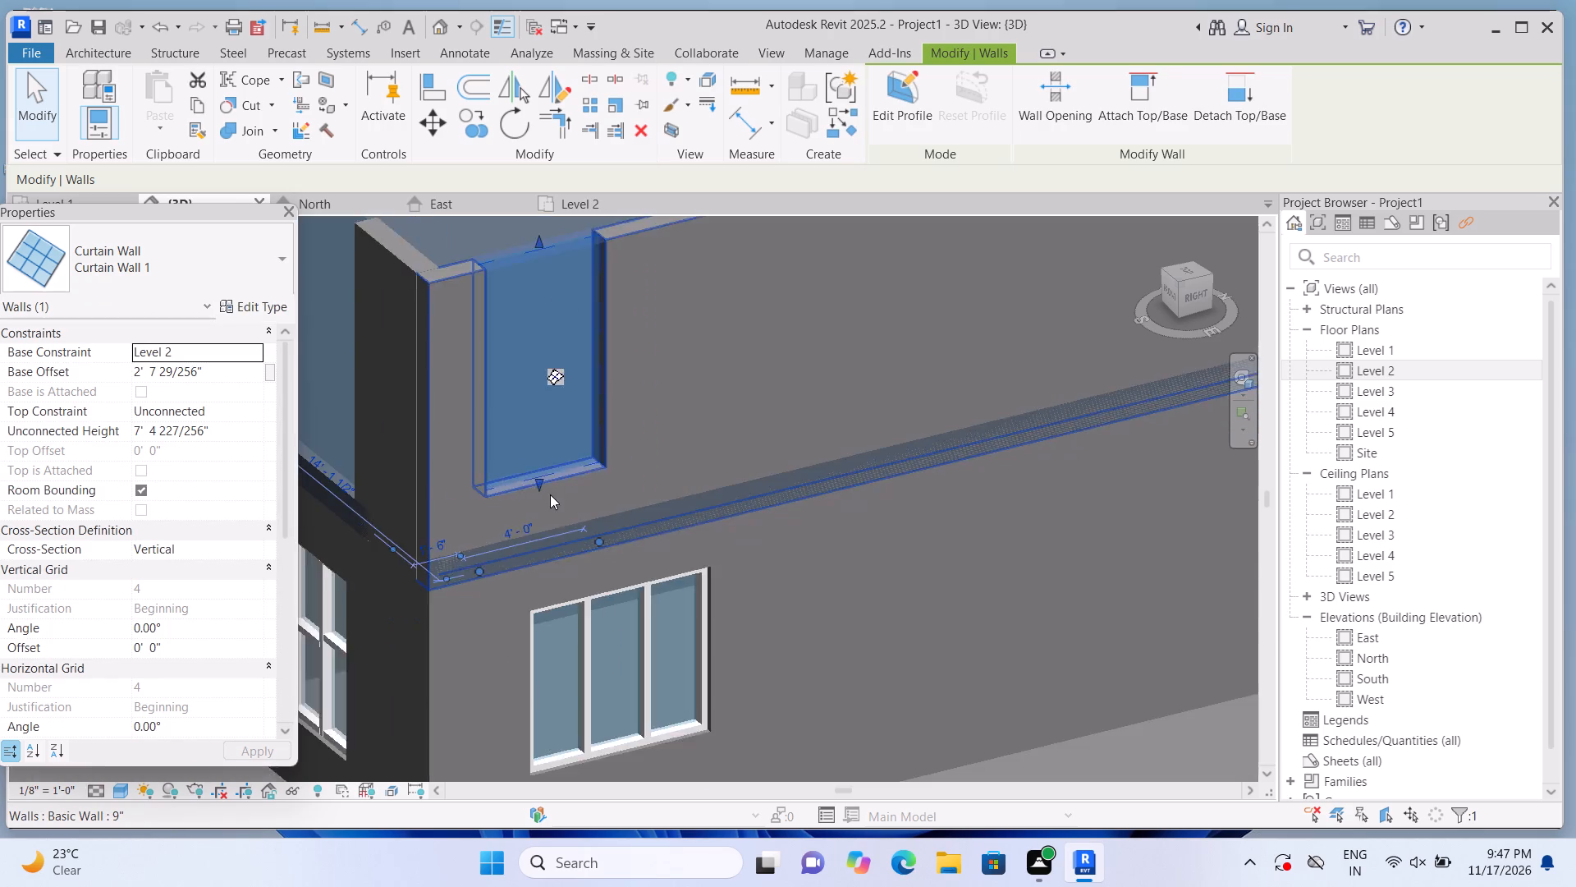
{"action": "scroll", "coordinate": [550, 494], "scroll_direction": "down", "scroll_amount": 3}
{"action": "scroll", "coordinate": [532, 335], "scroll_direction": "up", "scroll_amount": 5}
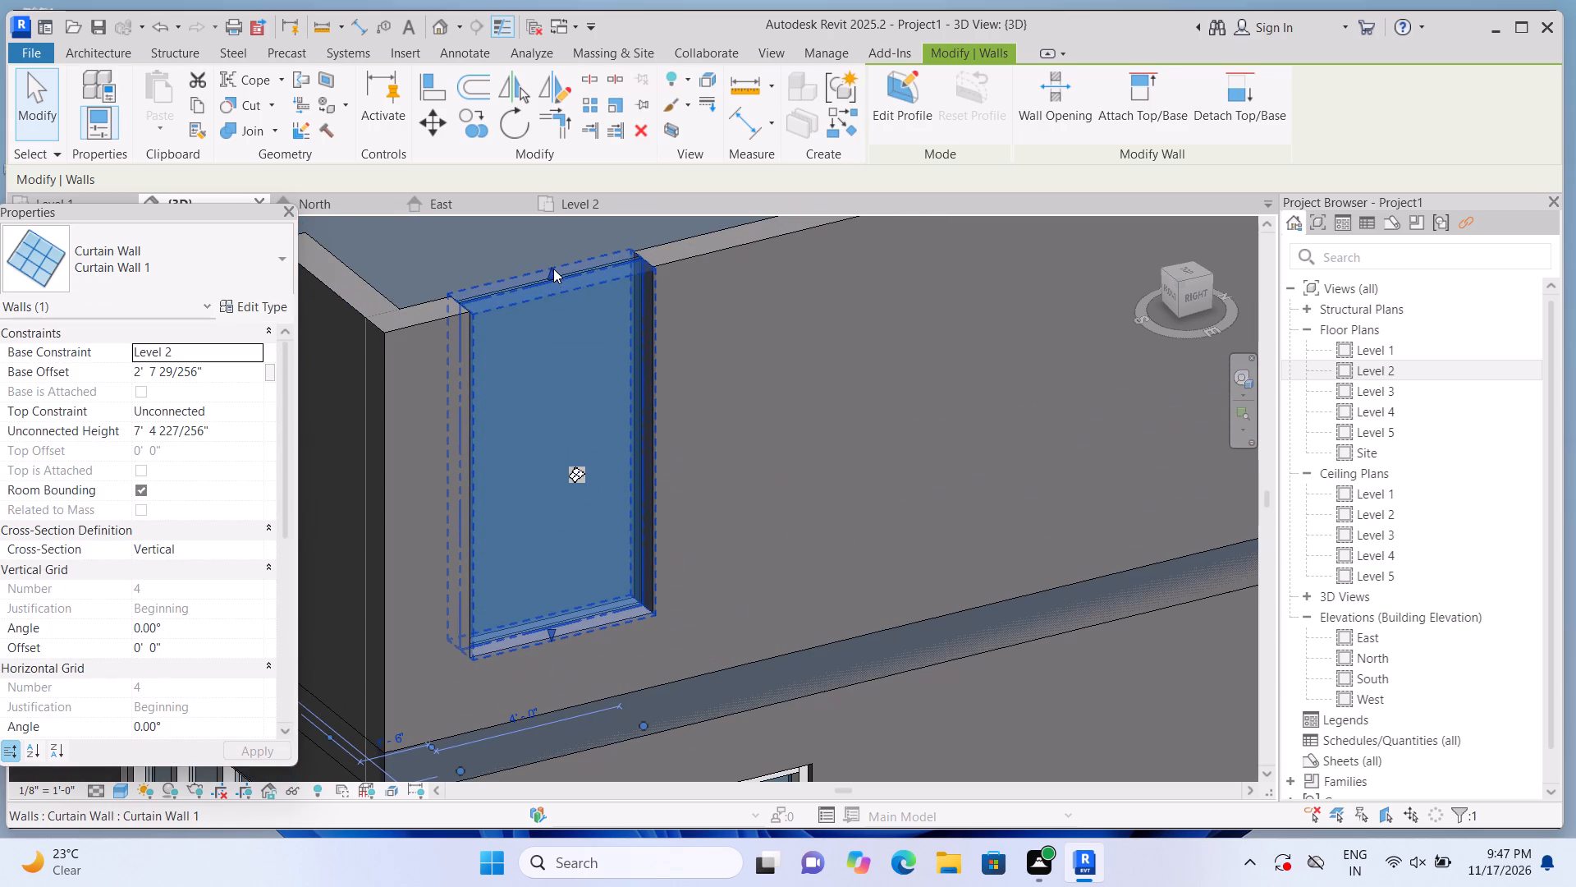
{"action": "left_click_drag", "start_coordinate": [553, 269], "coordinate": [572, 356]}
{"action": "scroll", "coordinate": [551, 510], "scroll_direction": "up", "scroll_amount": 2}
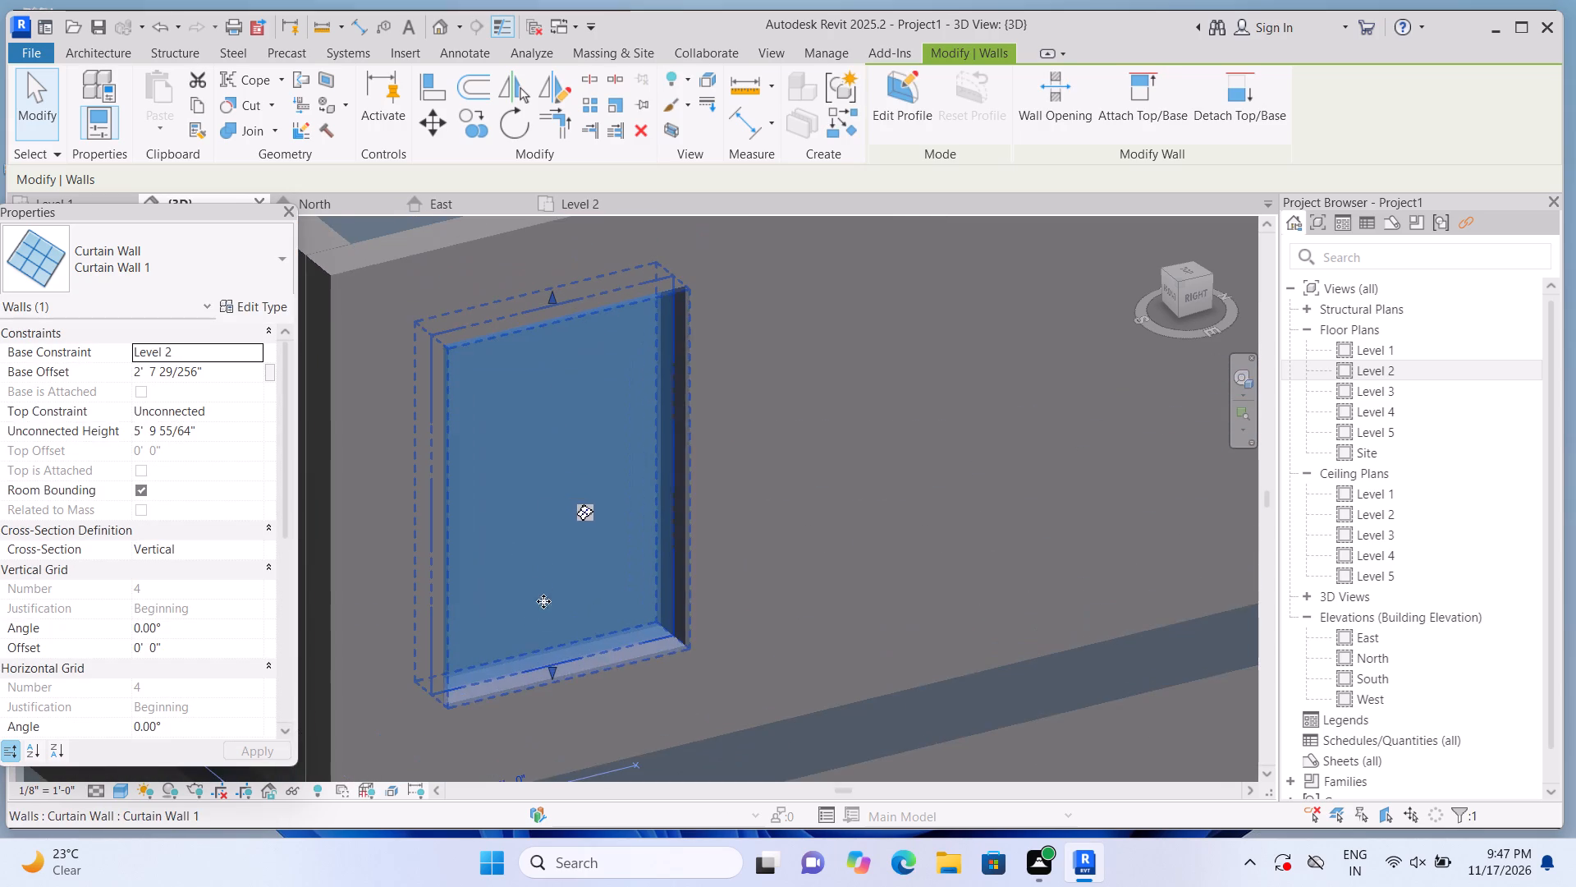
{"action": "left_click_drag", "start_coordinate": [552, 670], "coordinate": [551, 632]}
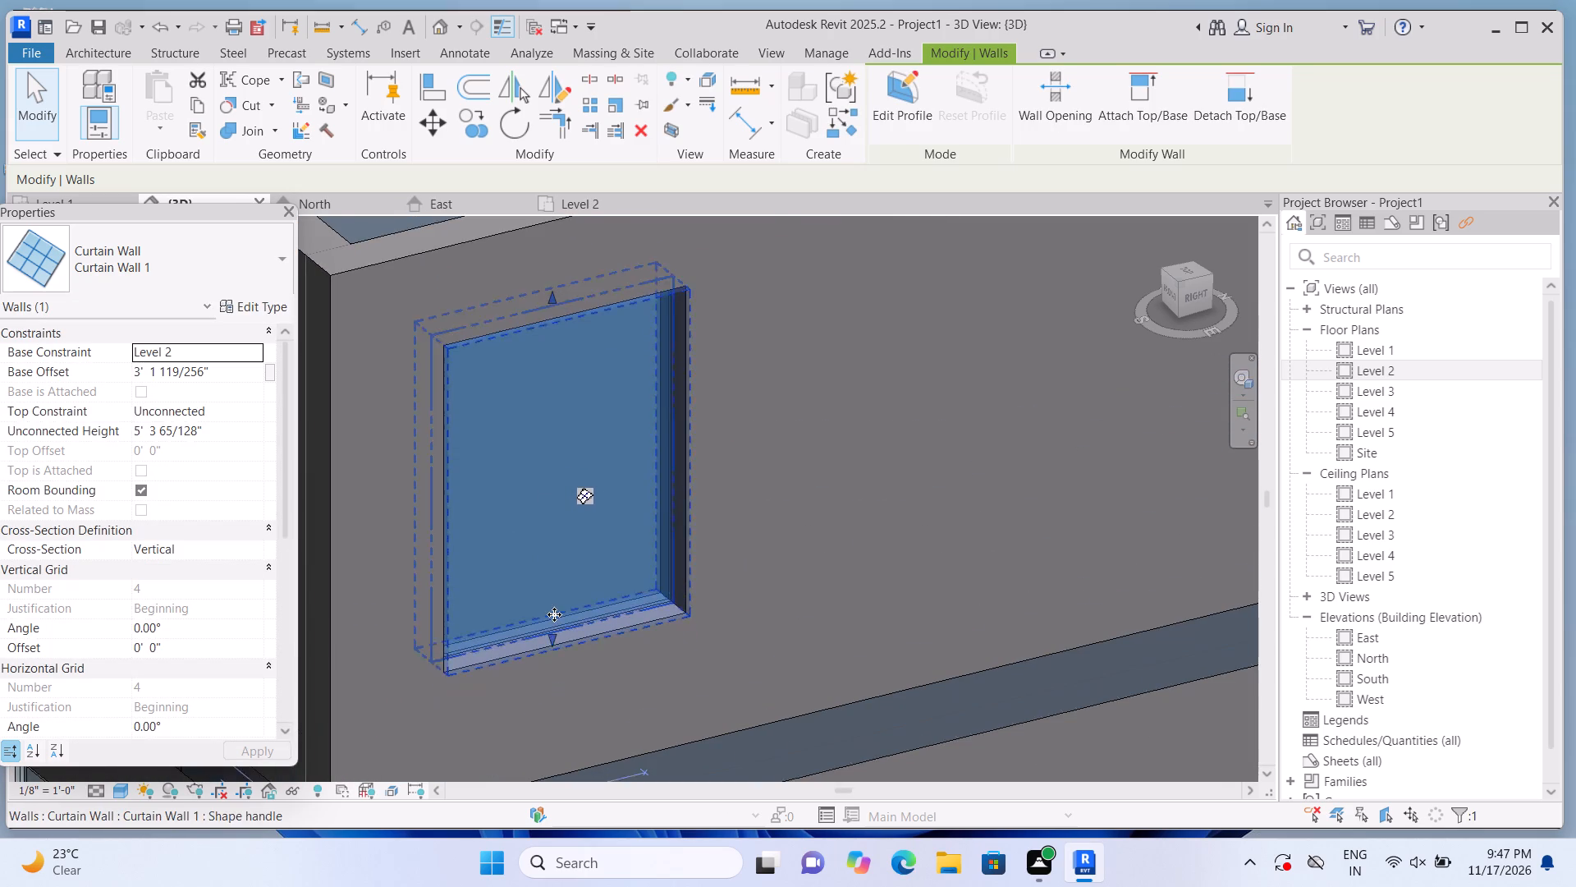
{"action": "scroll", "coordinate": [554, 614], "scroll_direction": "down", "scroll_amount": 4}
{"action": "scroll", "coordinate": [549, 626], "scroll_direction": "up", "scroll_amount": 4}
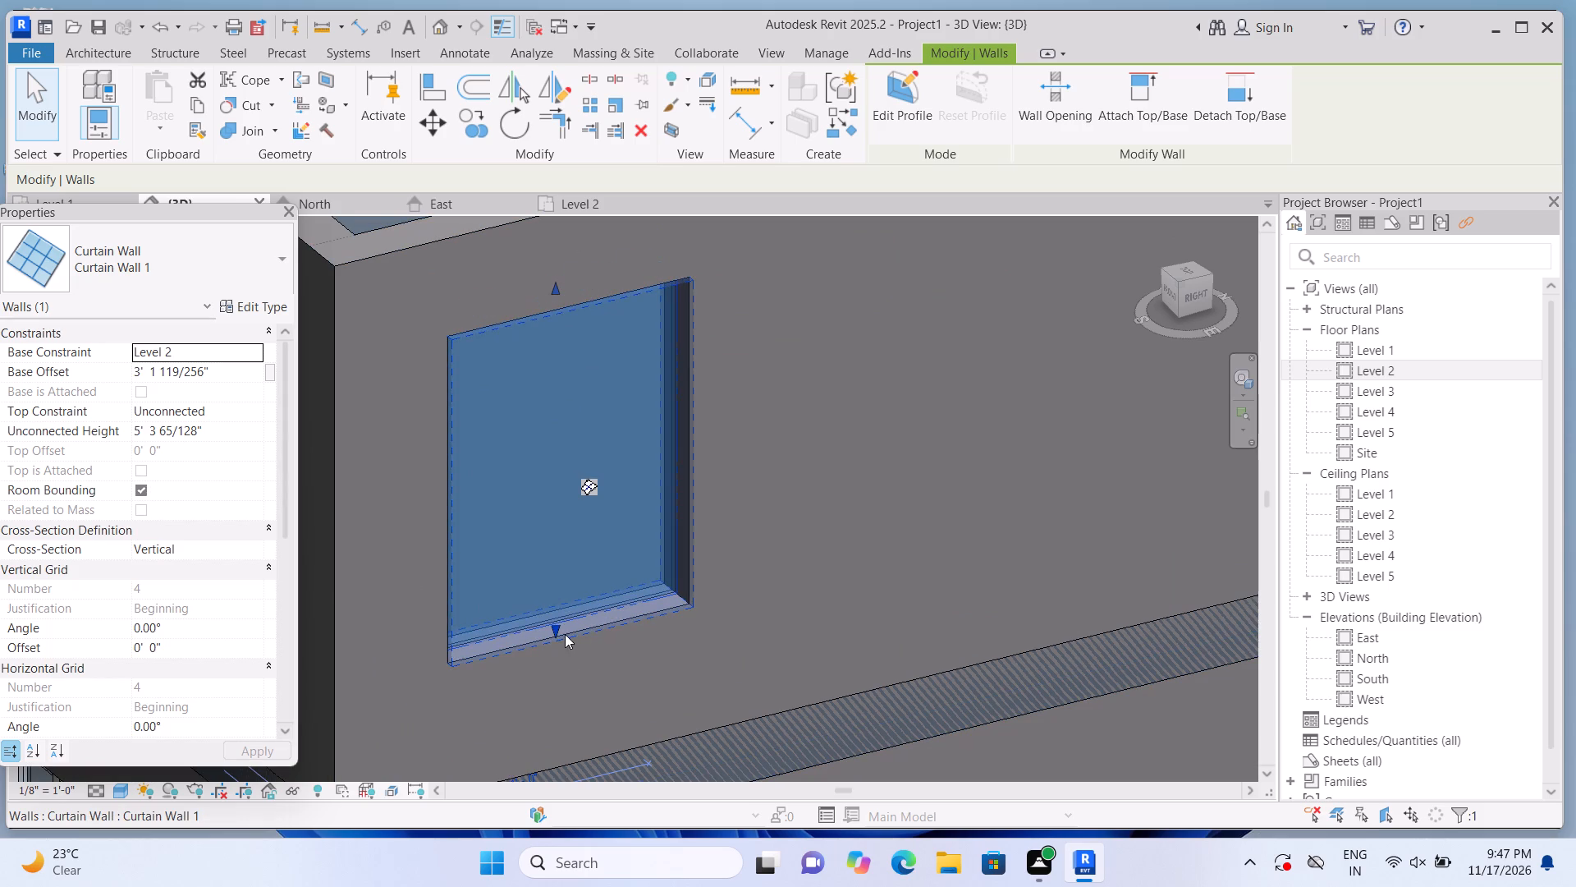
{"action": "left_click_drag", "start_coordinate": [557, 623], "coordinate": [557, 600]}
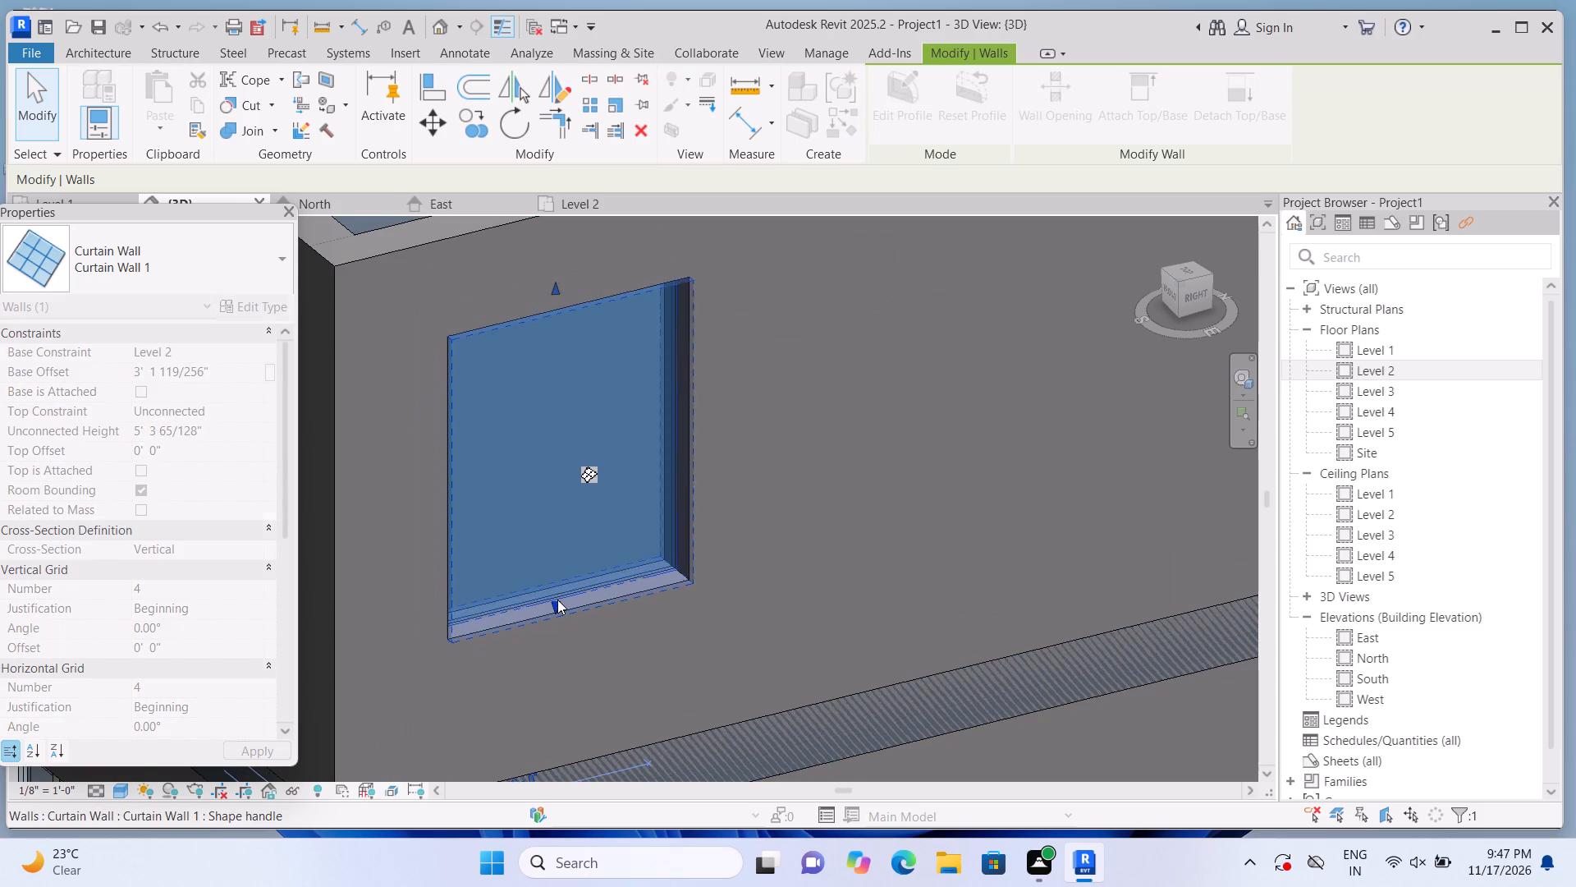
Divide the Level 2 curtain wall at the east wall's south end into thirds with two vertical curtain grid lines spaced 1'-4".
{"action": "scroll", "coordinate": [557, 600], "scroll_direction": "down", "scroll_amount": 2}
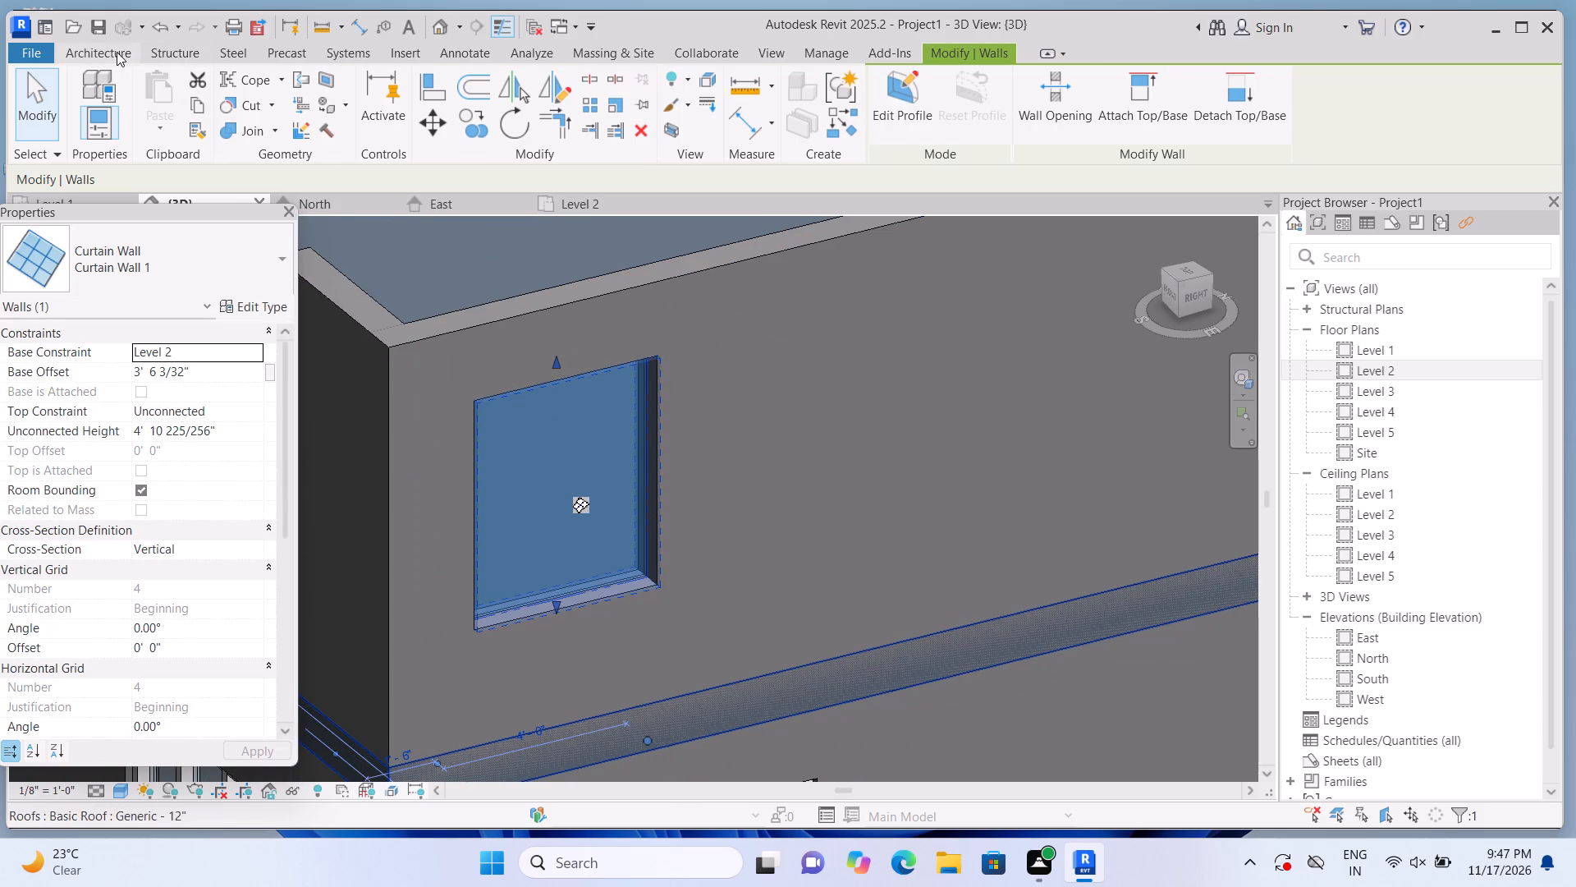
{"action": "left_click", "coordinate": [114, 52]}
{"action": "left_click", "coordinate": [575, 121]}
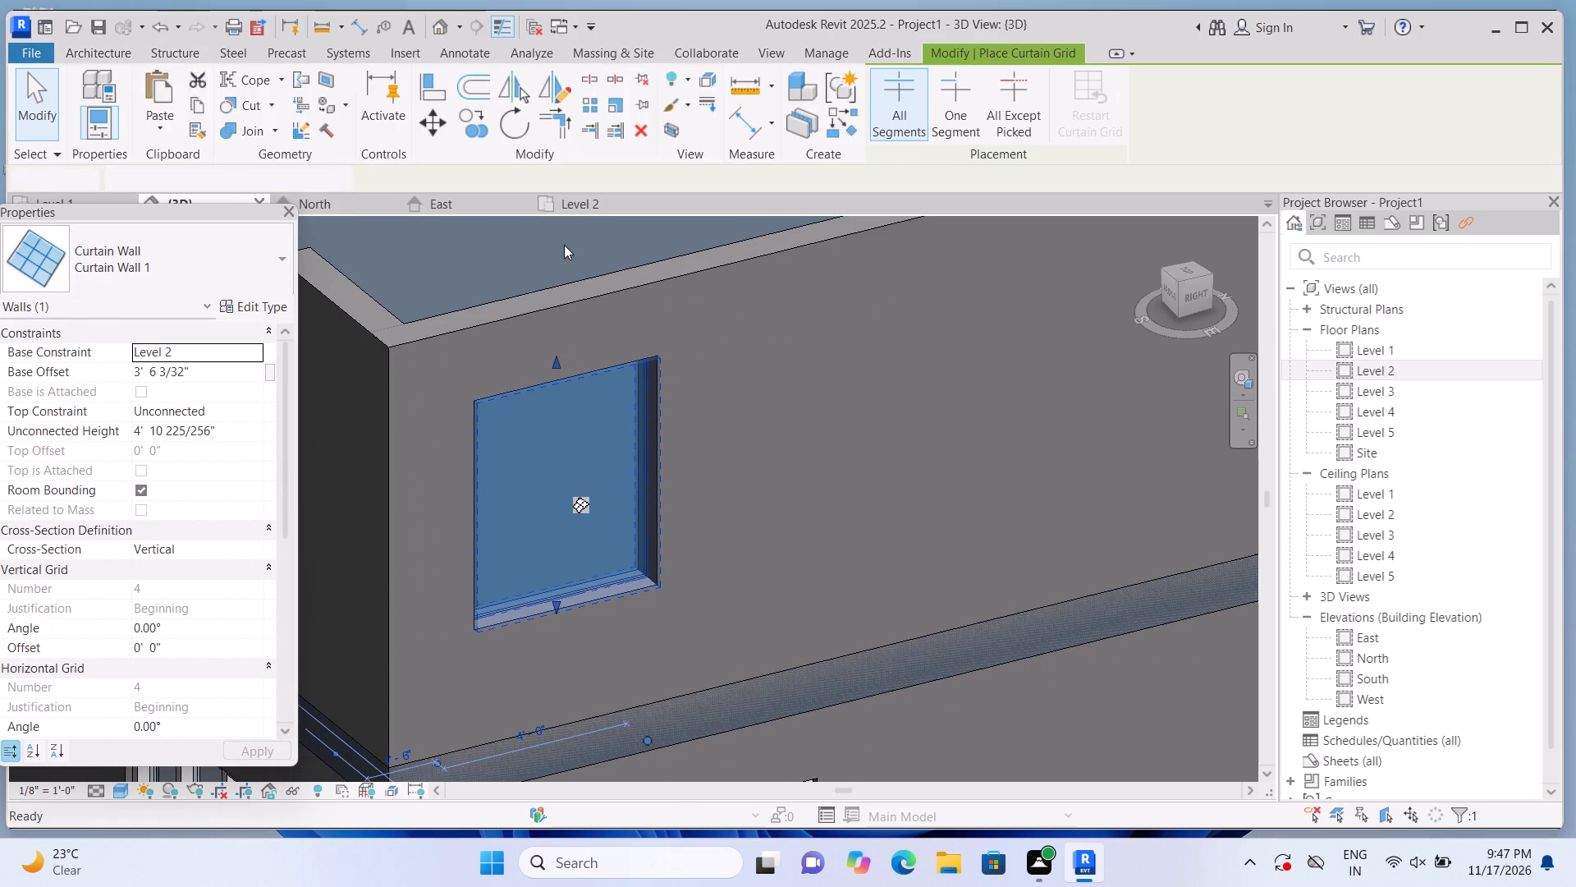
{"action": "scroll", "coordinate": [556, 442], "scroll_direction": "up", "scroll_amount": 3}
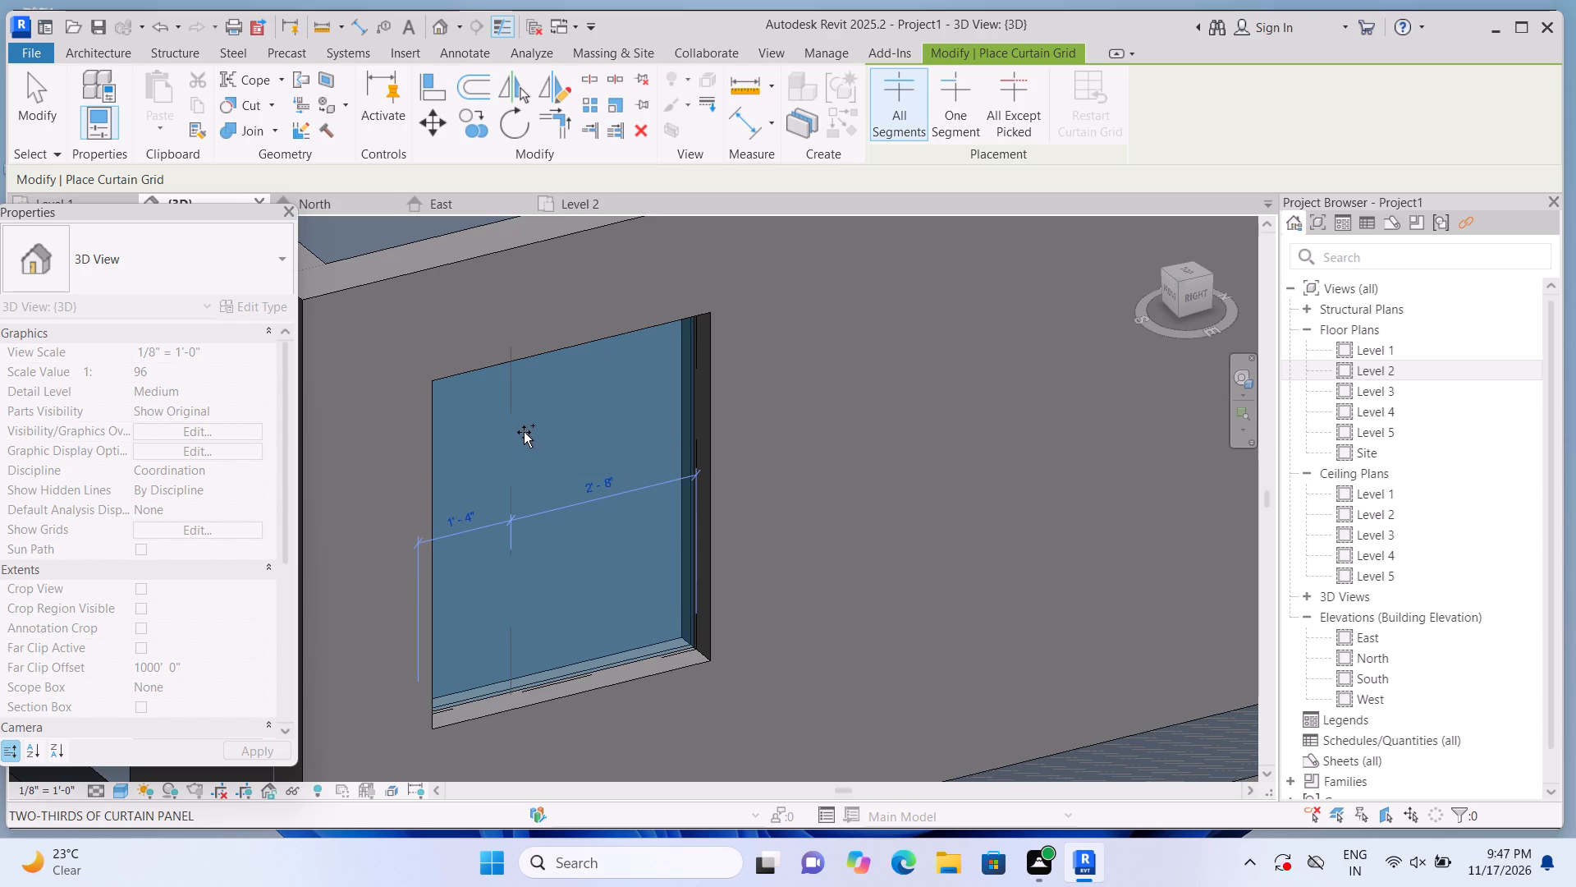
{"action": "left_click", "coordinate": [525, 431]}
{"action": "left_click", "coordinate": [617, 370]}
Place 2.5" x 5" rectangular mullions on both vertical grid lines and all four edges of this curtain wall.
{"action": "left_click", "coordinate": [122, 59]}
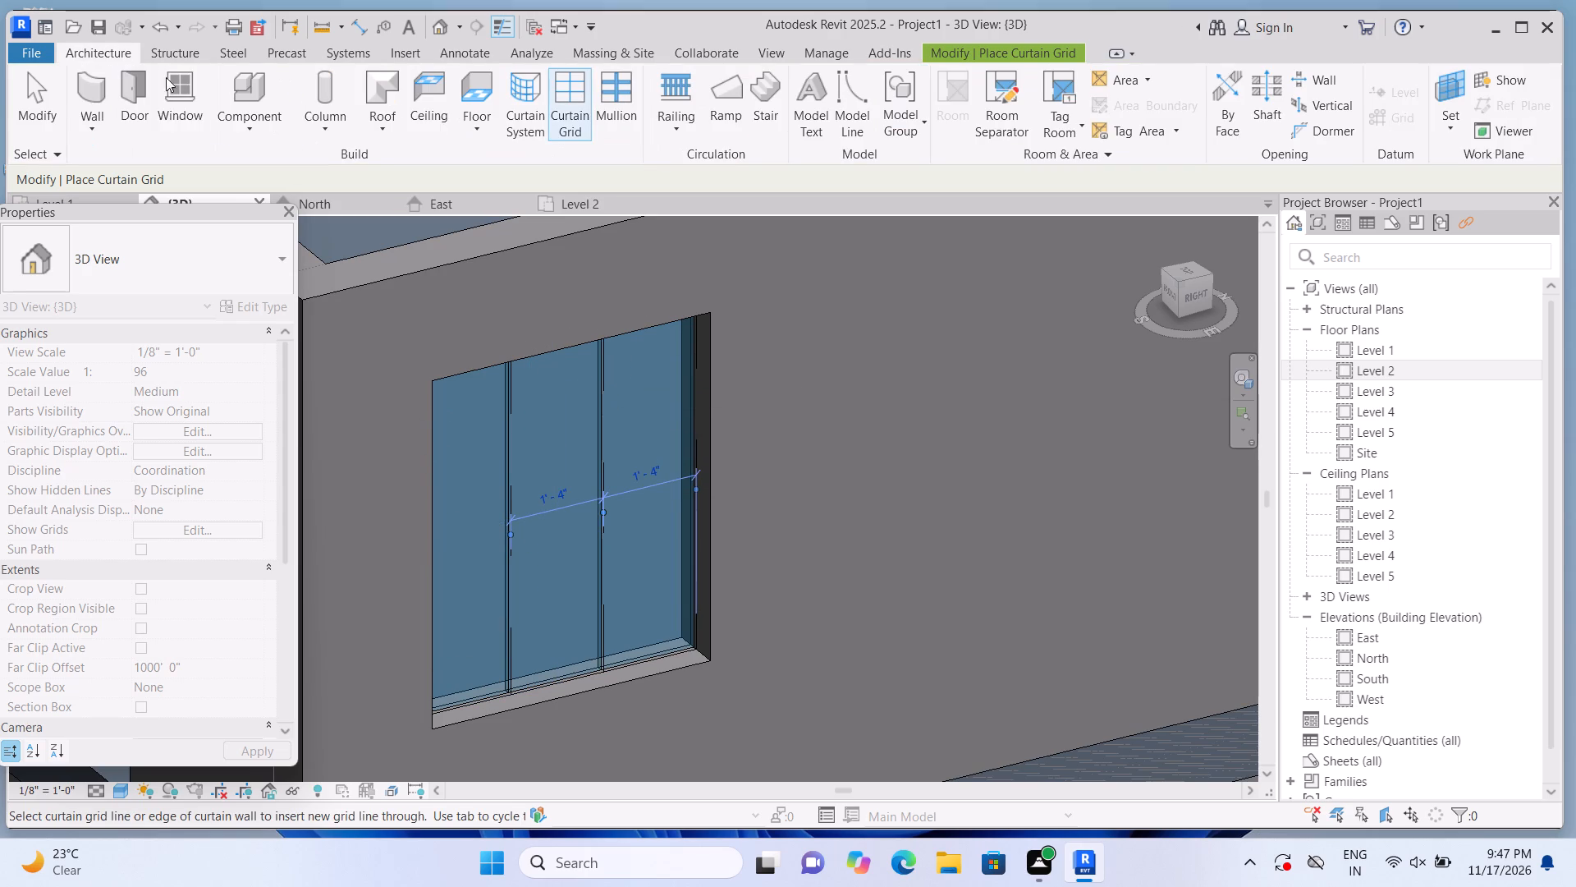
{"action": "left_click", "coordinate": [616, 142]}
{"action": "left_click", "coordinate": [617, 122]}
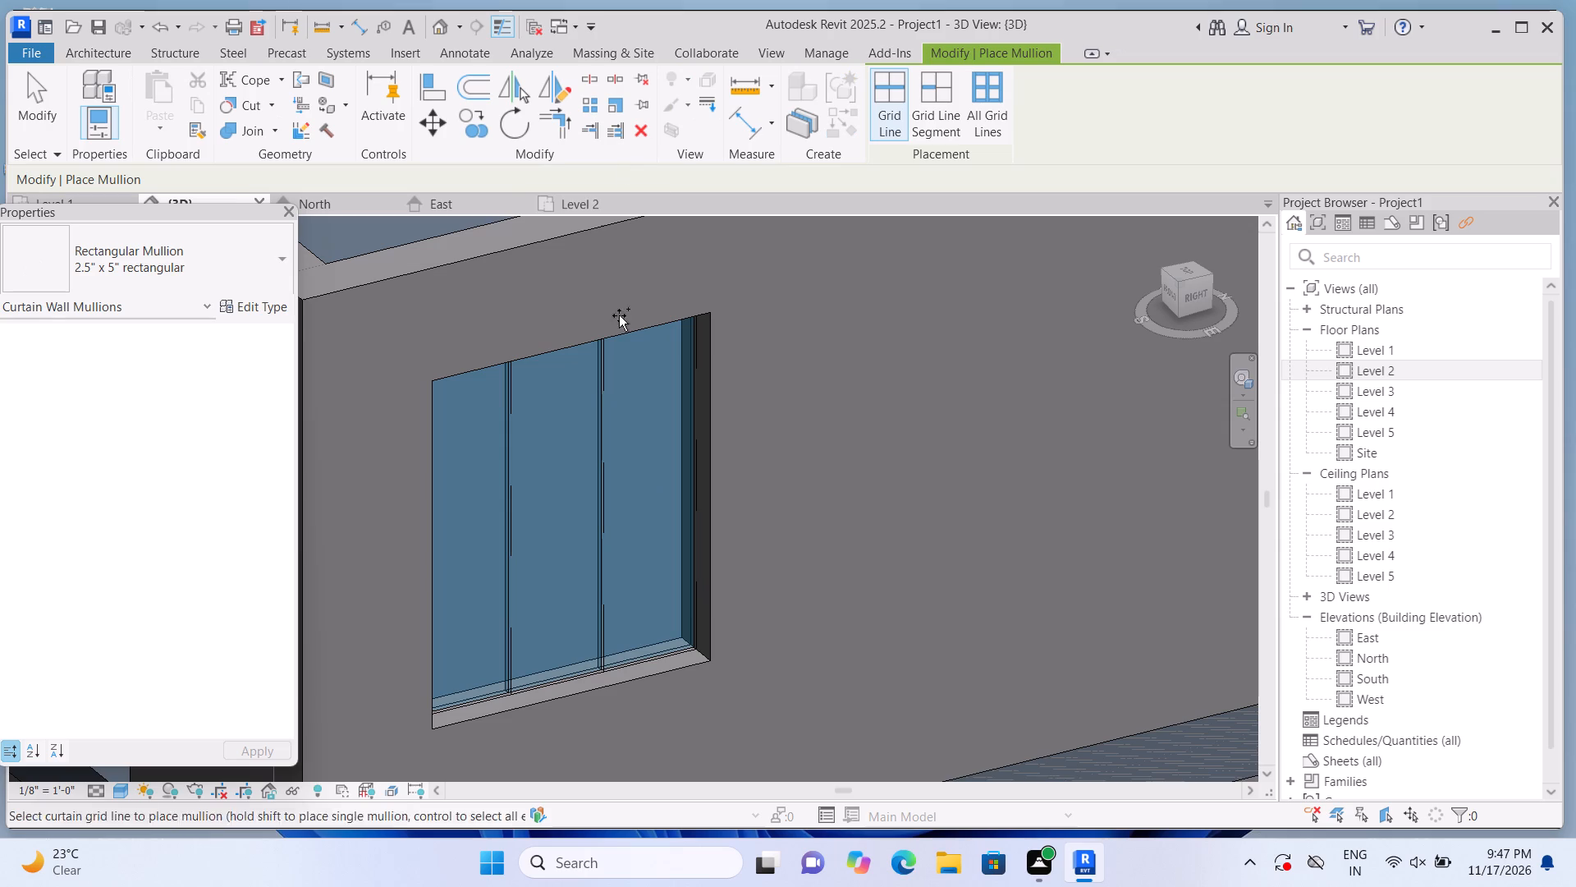
{"action": "left_click", "coordinate": [610, 402]}
{"action": "left_click_drag", "start_coordinate": [668, 401], "coordinate": [670, 393]}
{"action": "left_click", "coordinate": [662, 336]}
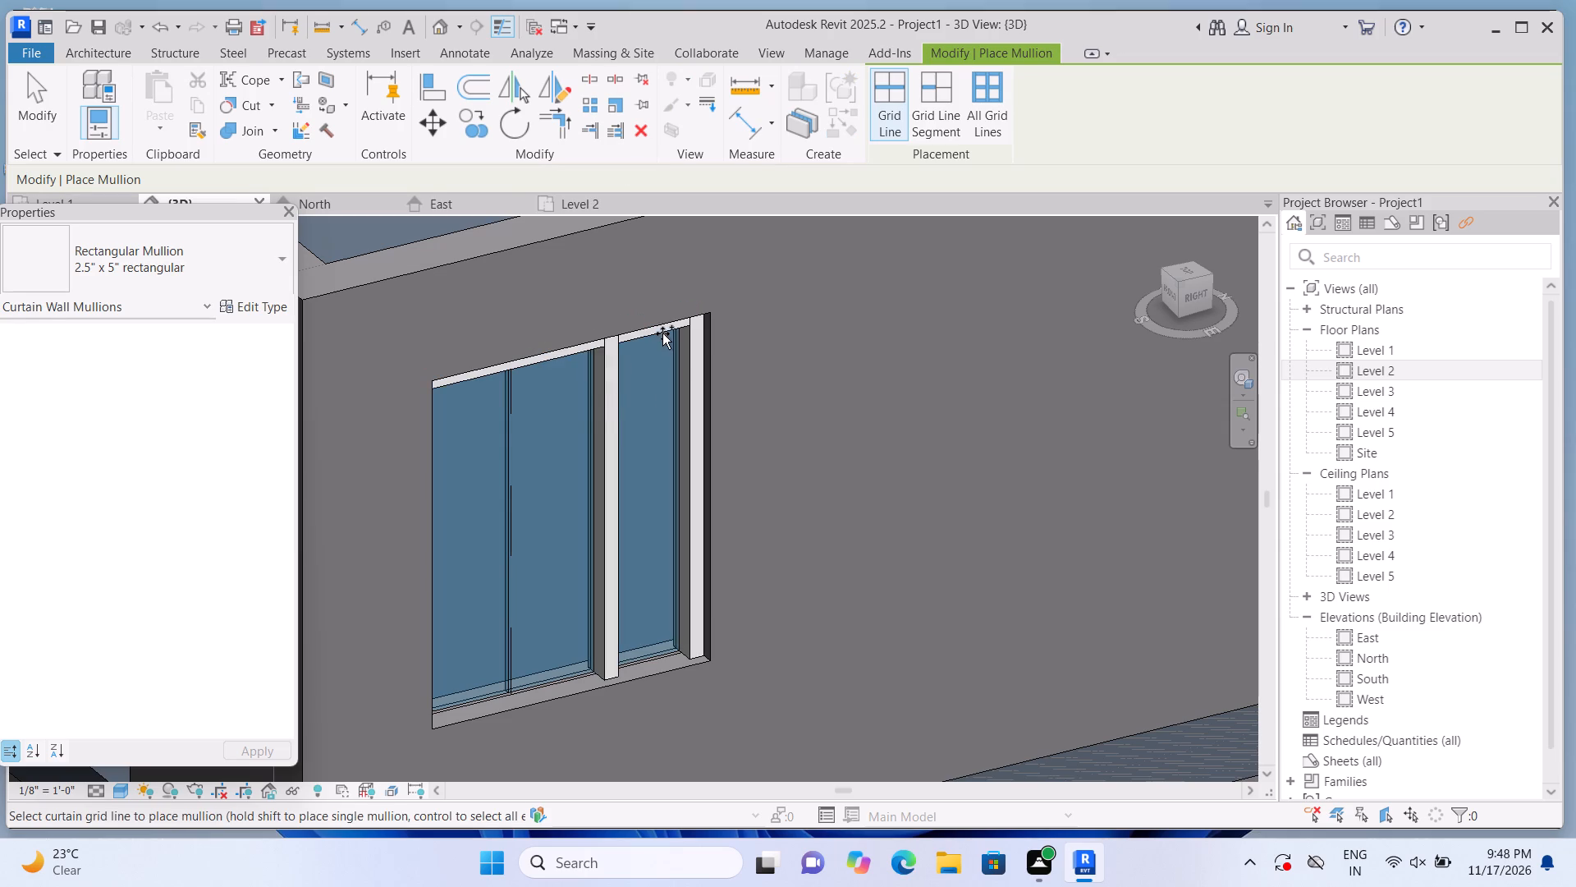
{"action": "left_click", "coordinate": [507, 430]}
{"action": "left_click", "coordinate": [437, 449]}
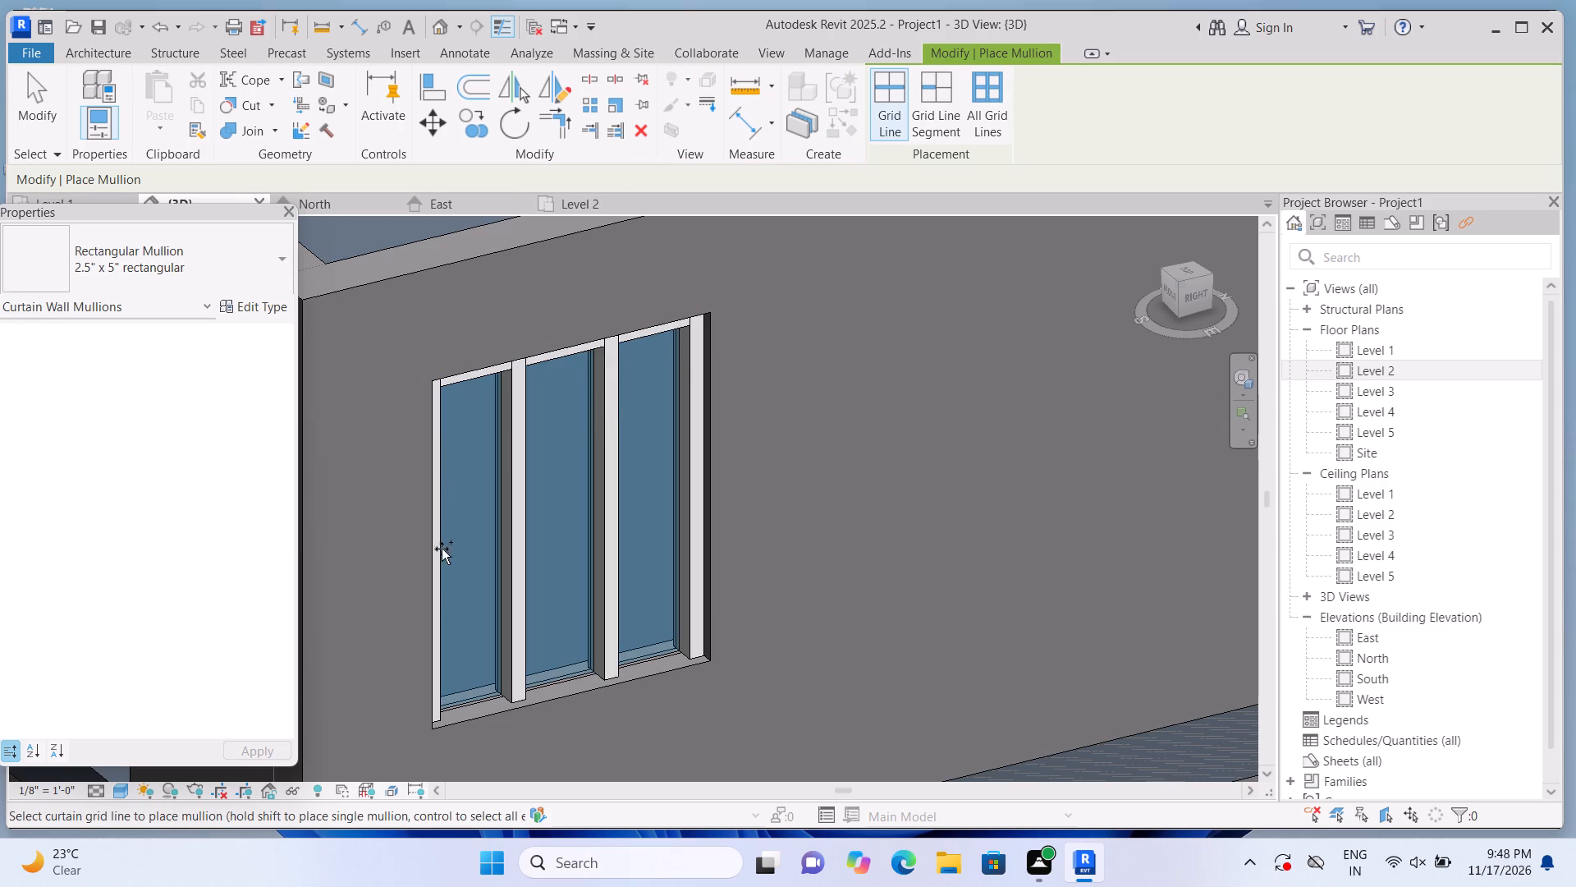
{"action": "left_click", "coordinate": [453, 687]}
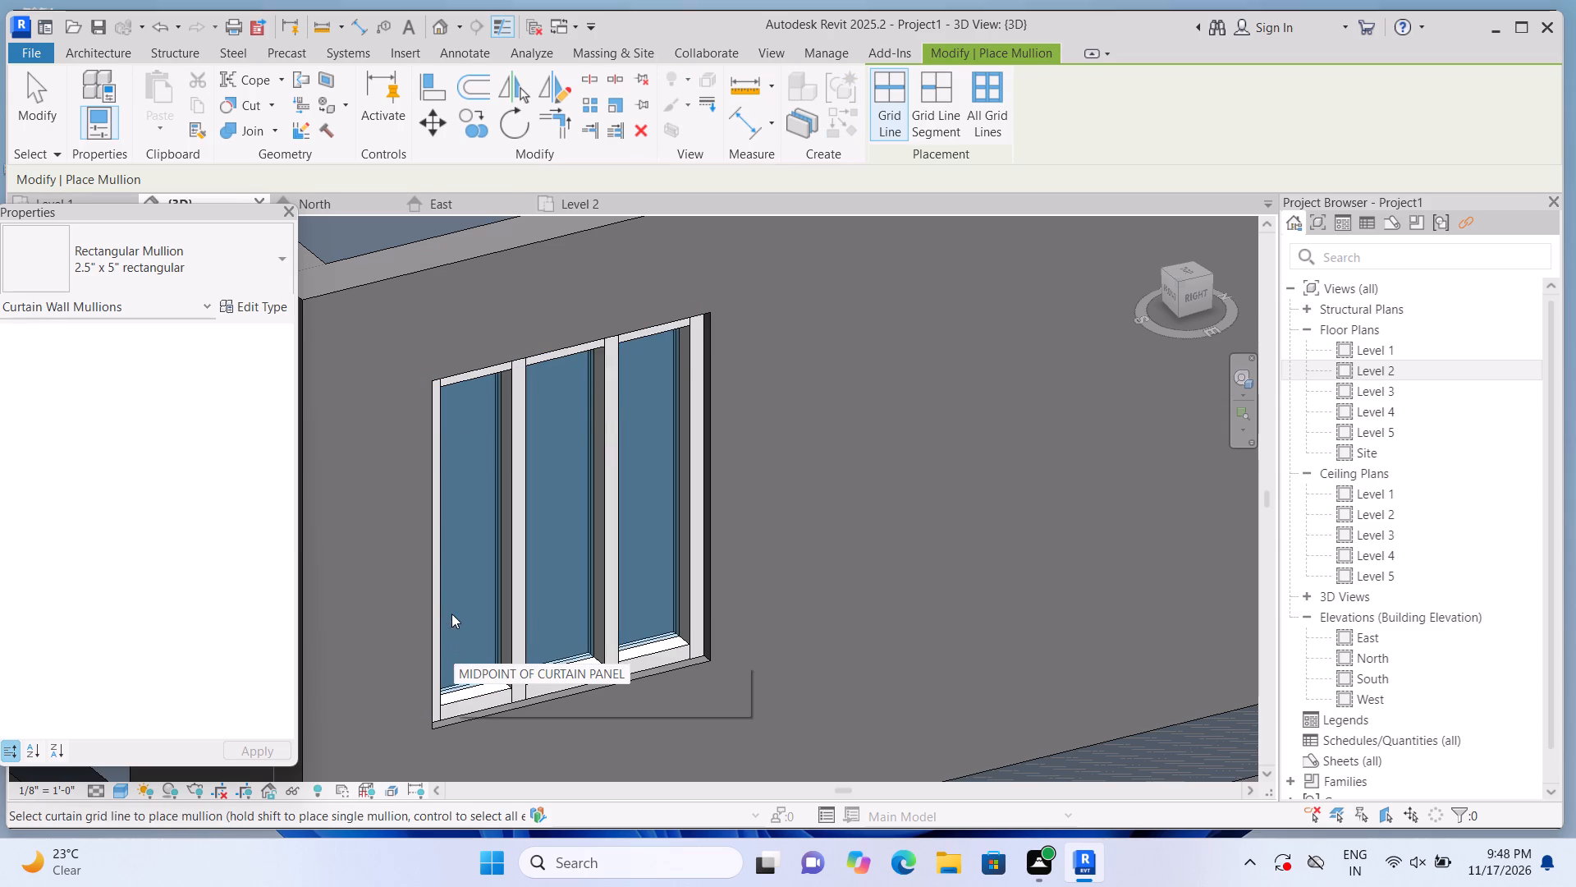
{"action": "key", "text": "Escape"}
Resize the Level 2 curtain wall at the east wall's north end to a base offset of about 3'-6" and height of about 5'-3".
{"action": "scroll", "coordinate": [433, 559], "scroll_direction": "down", "scroll_amount": 5}
{"action": "scroll", "coordinate": [414, 484], "scroll_direction": "down", "scroll_amount": 7}
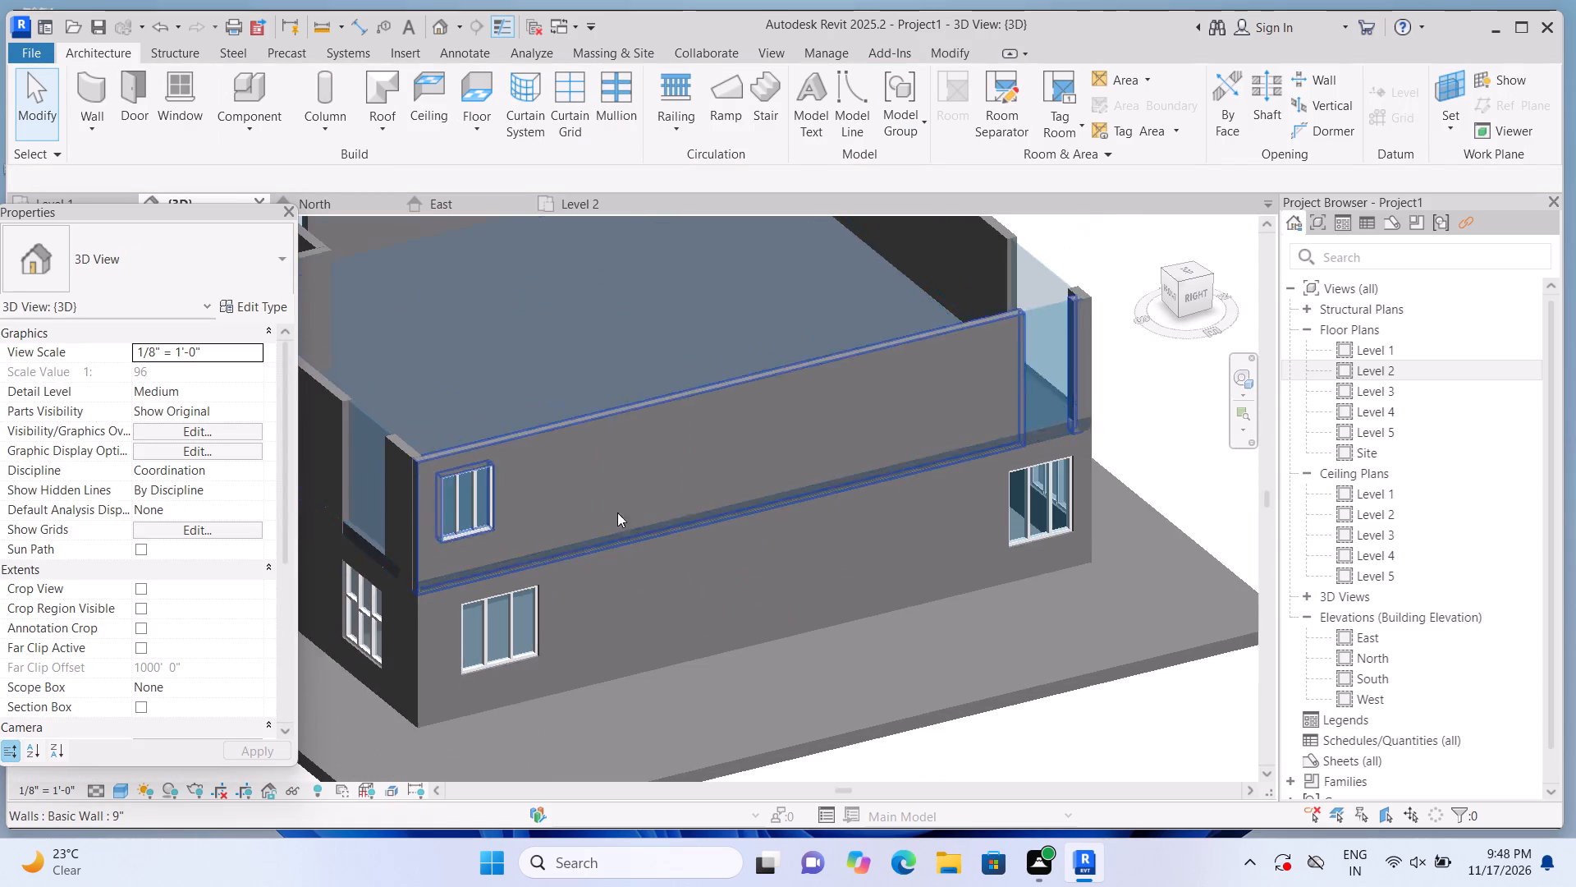
{"action": "middle_click_drag", "start_coordinate": [760, 462], "coordinate": [538, 509]}
{"action": "scroll", "coordinate": [829, 556], "scroll_direction": "up", "scroll_amount": 4}
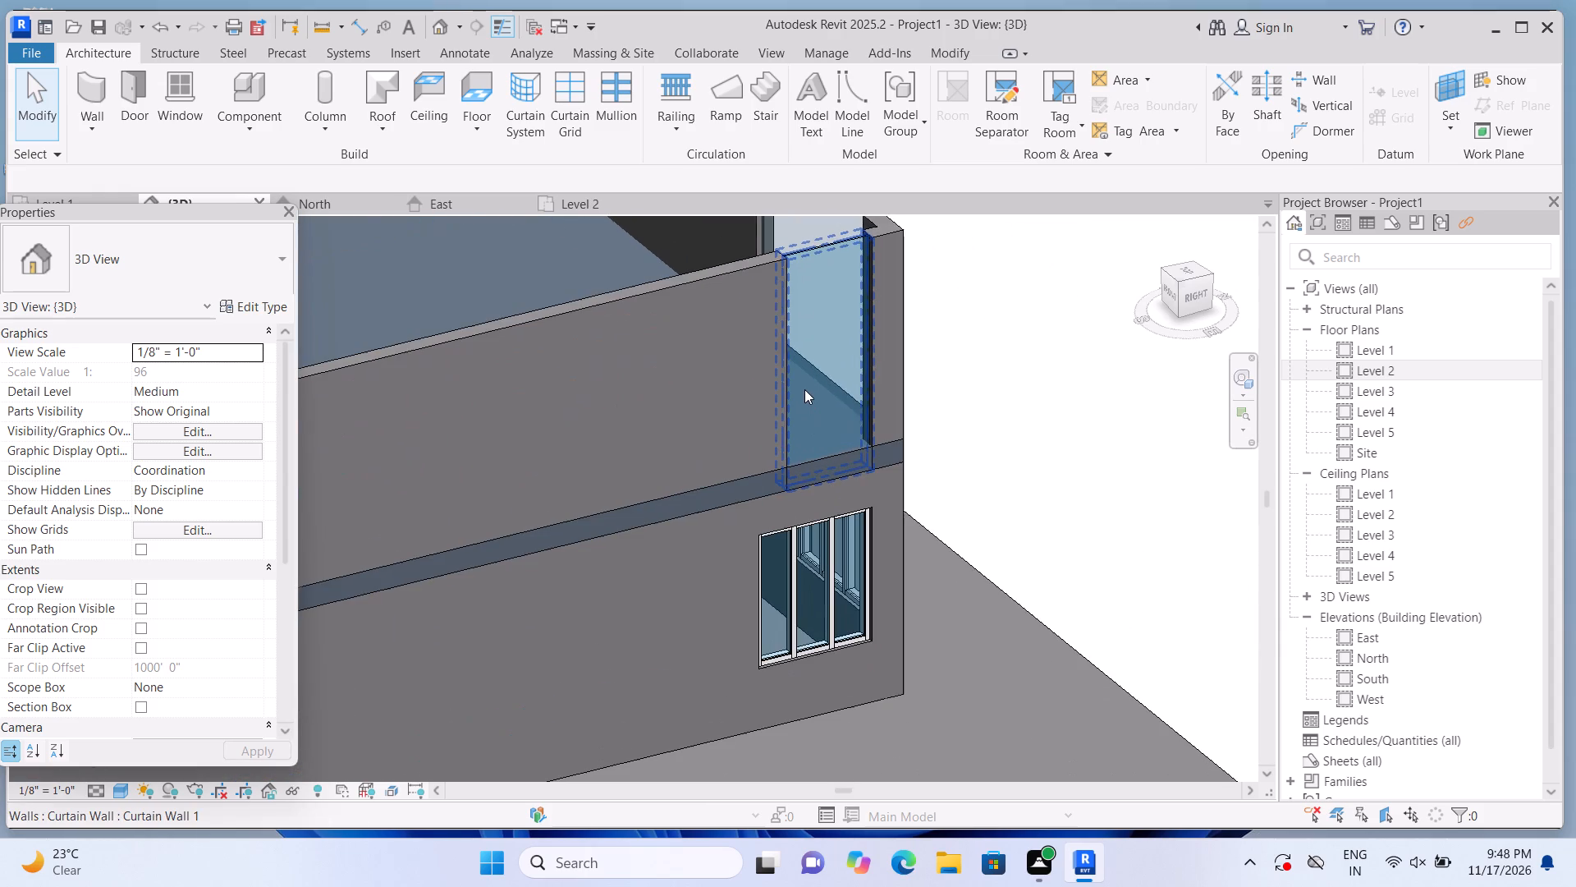
{"action": "left_click", "coordinate": [804, 389]}
{"action": "scroll", "coordinate": [806, 392], "scroll_direction": "up", "scroll_amount": 4}
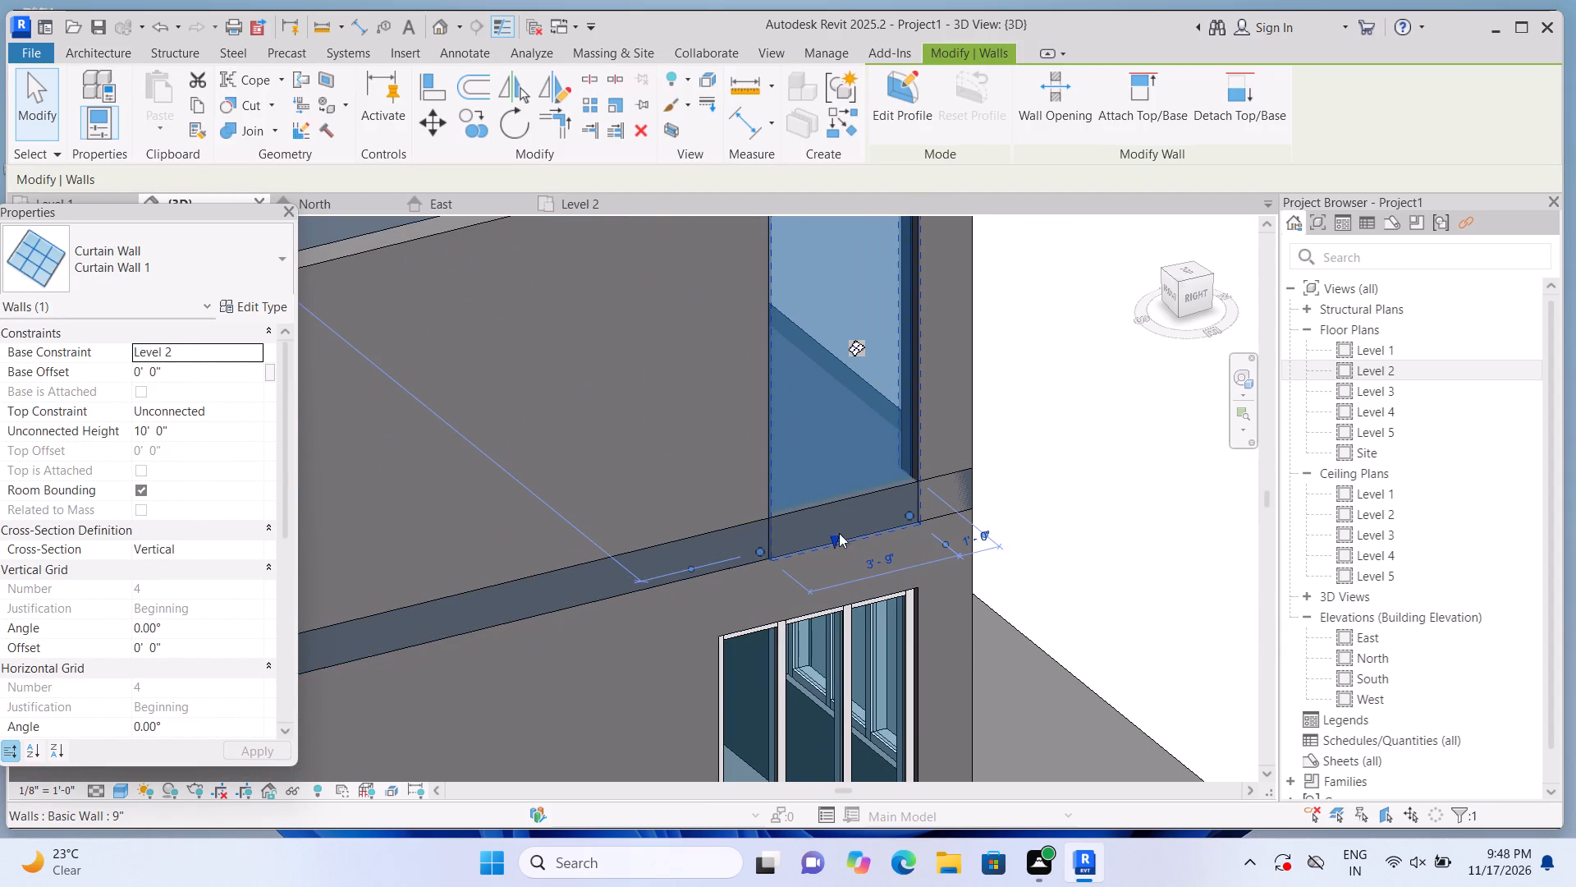
{"action": "left_click_drag", "start_coordinate": [834, 537], "coordinate": [840, 407]}
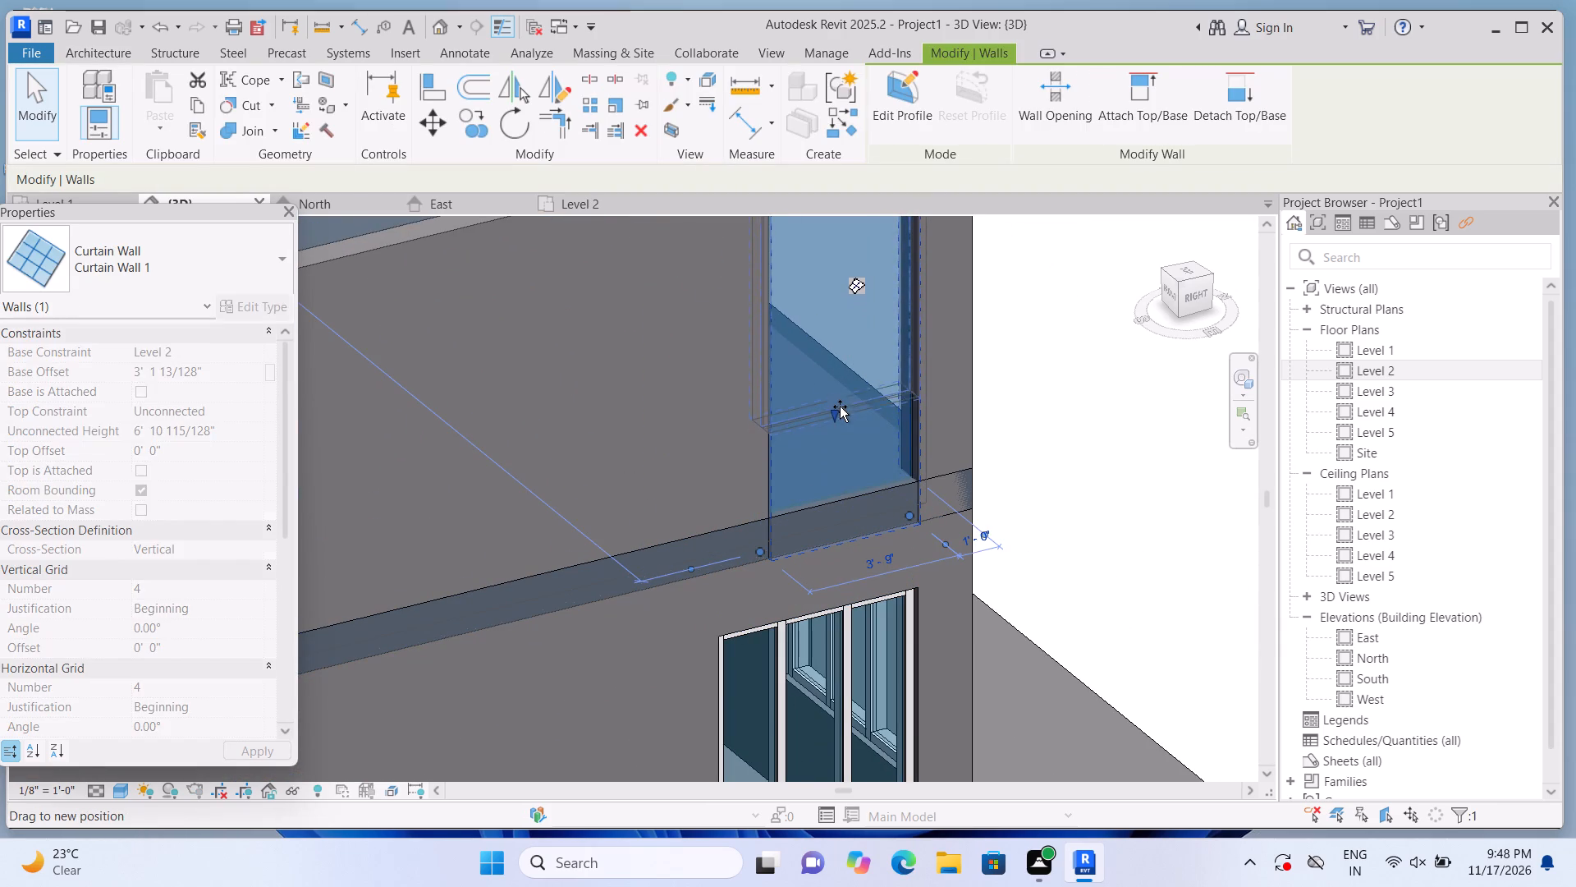
{"action": "left_click_drag", "start_coordinate": [840, 407], "coordinate": [840, 393]}
{"action": "scroll", "coordinate": [835, 403], "scroll_direction": "down", "scroll_amount": 5}
{"action": "scroll", "coordinate": [837, 337], "scroll_direction": "up", "scroll_amount": 4}
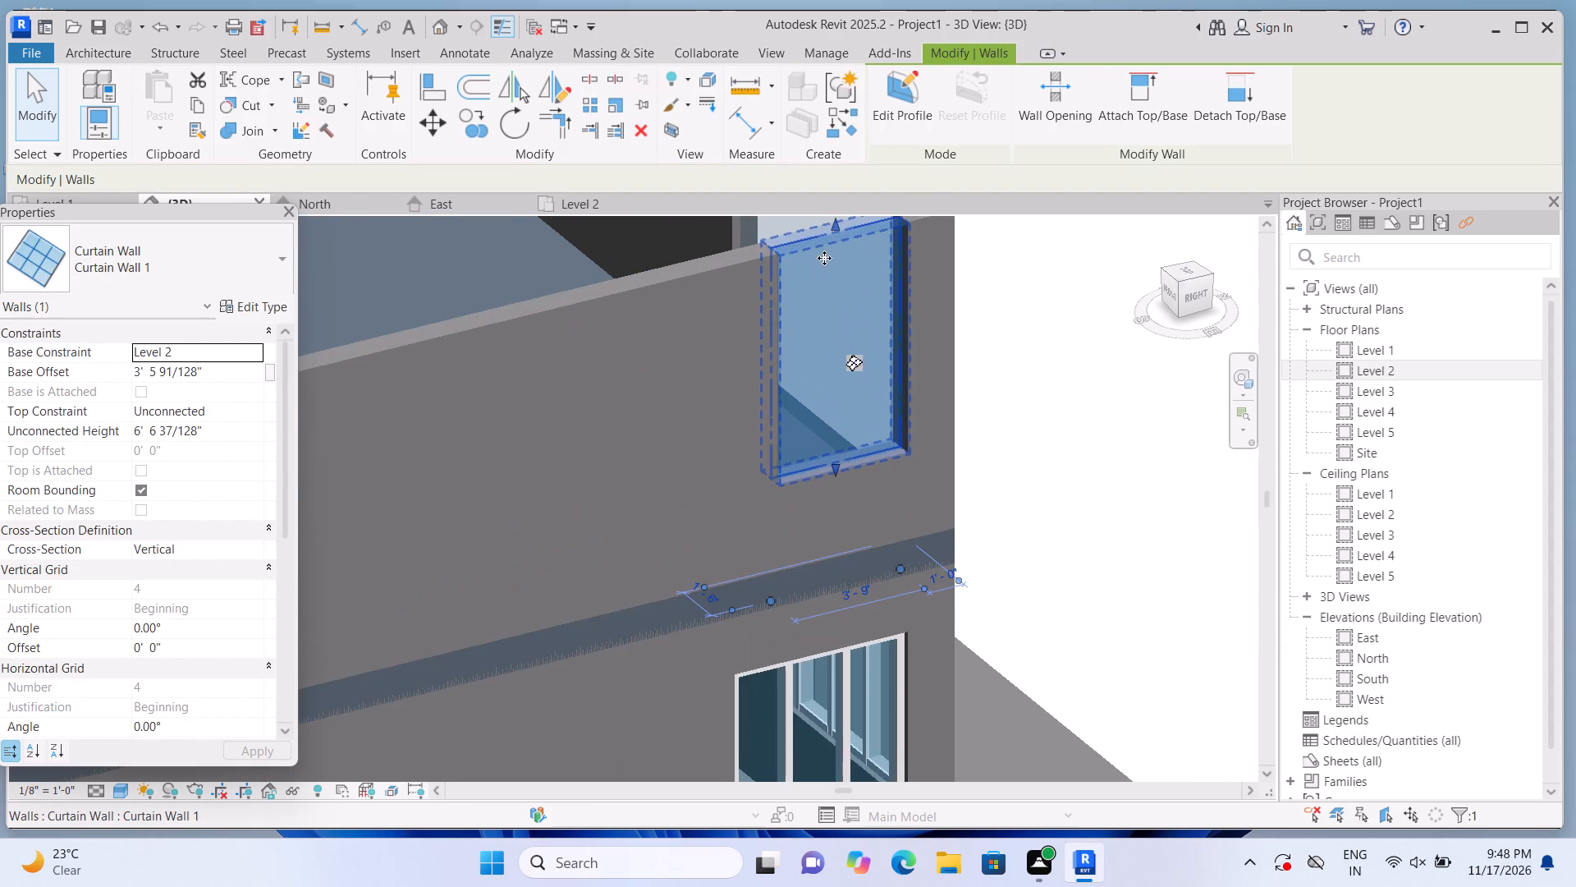
{"action": "left_click_drag", "start_coordinate": [831, 218], "coordinate": [844, 277]}
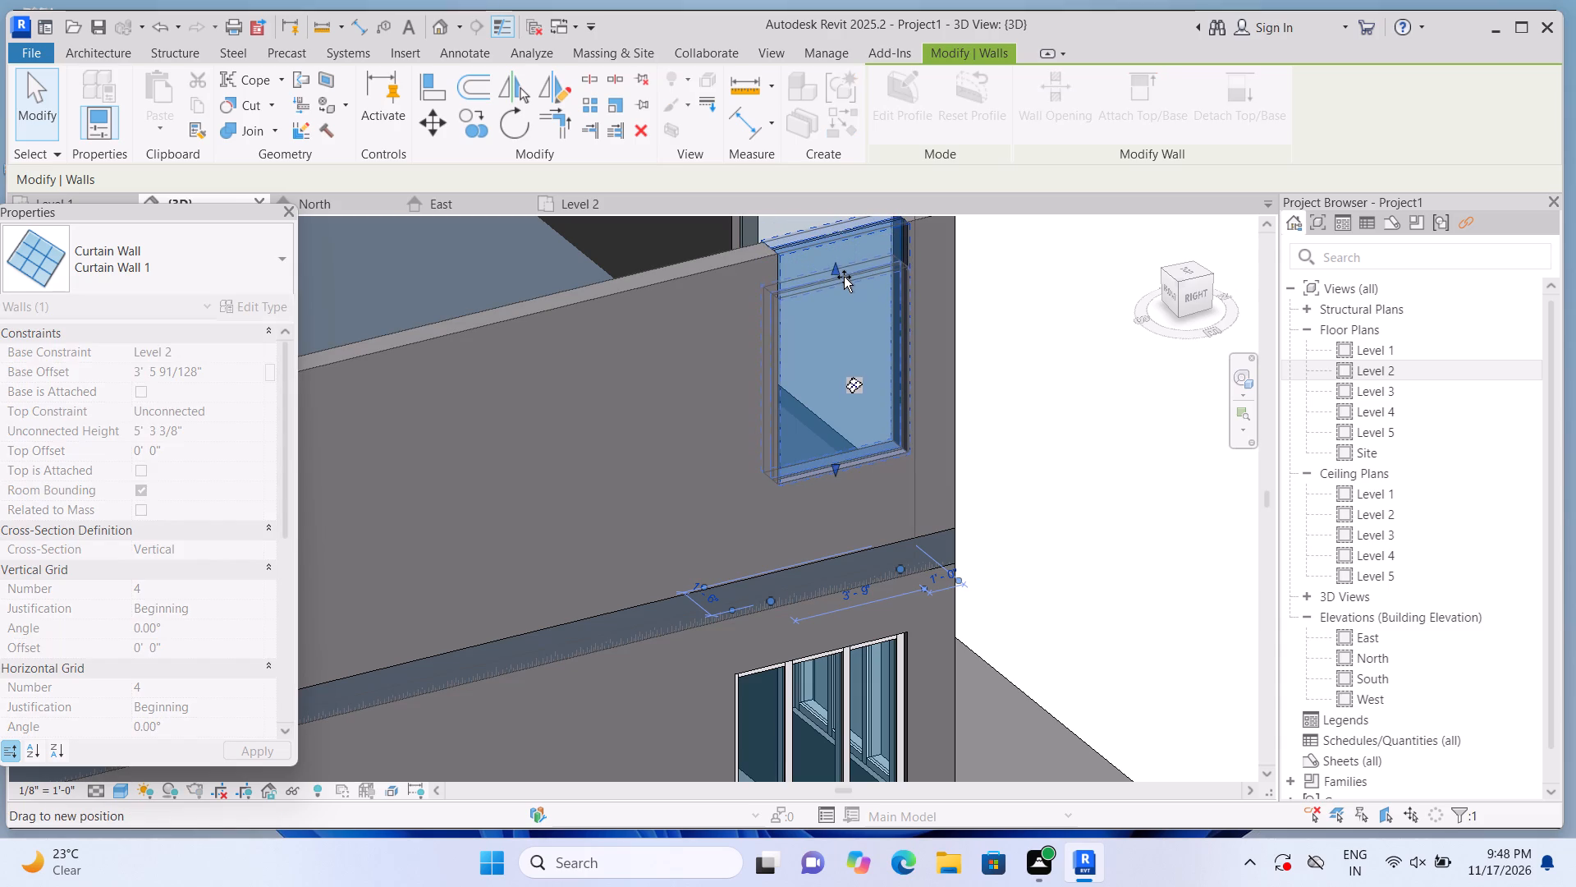
{"action": "left_click_drag", "start_coordinate": [844, 277], "coordinate": [843, 280]}
{"action": "left_click", "coordinate": [1030, 360]}
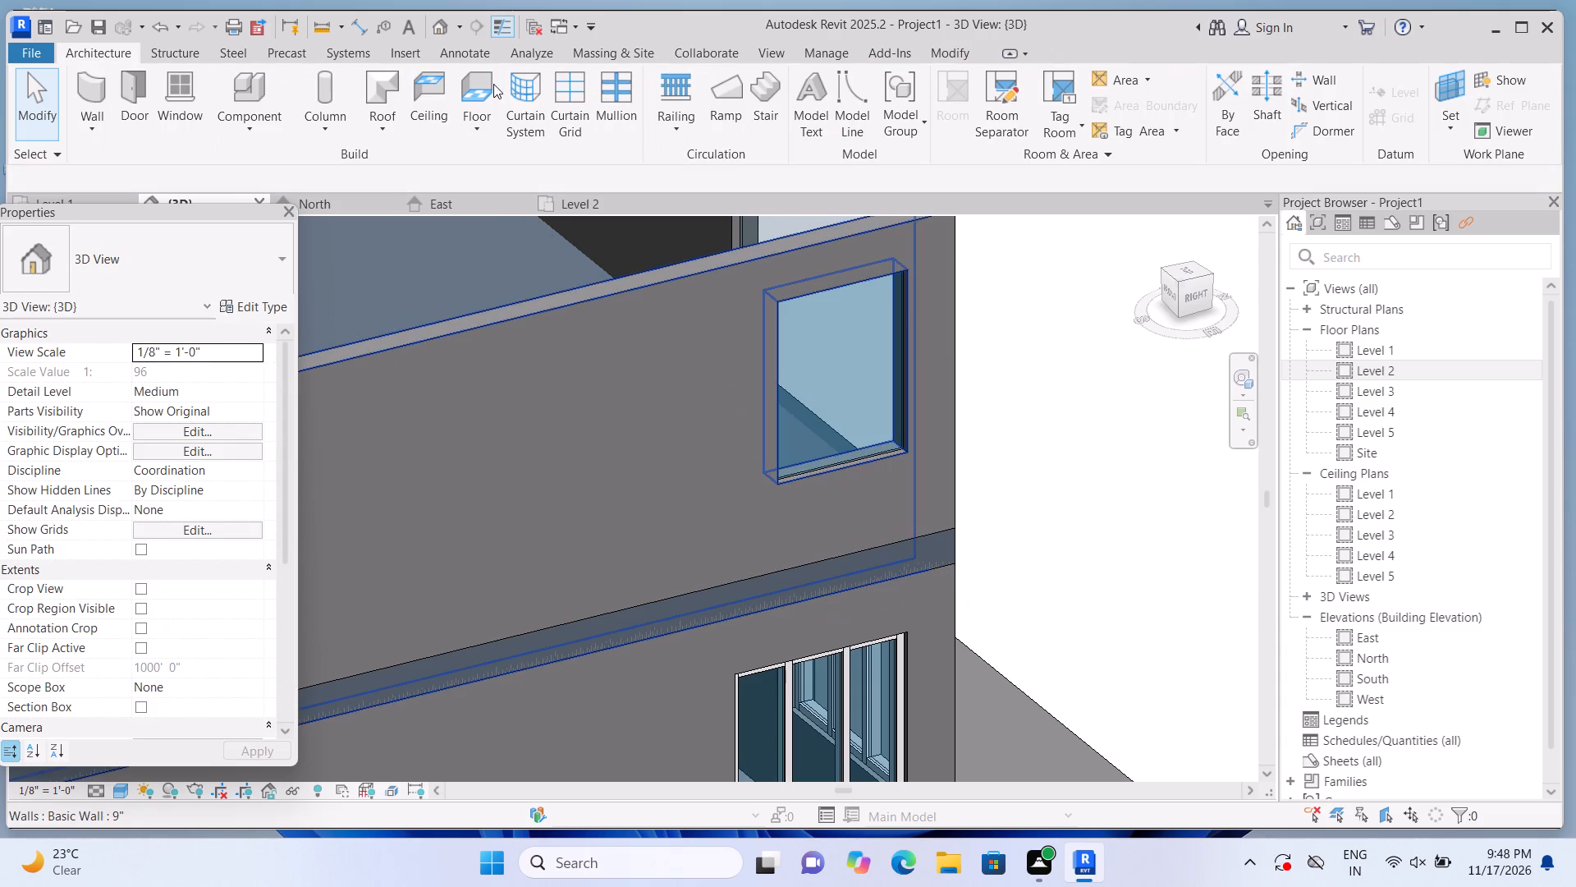
Divide the curtain wall at the east wall's north end into thirds with two vertical curtain grid lines spaced 1'-3".
{"action": "left_click", "coordinate": [566, 119]}
{"action": "scroll", "coordinate": [770, 282], "scroll_direction": "up", "scroll_amount": 2}
{"action": "scroll", "coordinate": [828, 347], "scroll_direction": "up", "scroll_amount": 3}
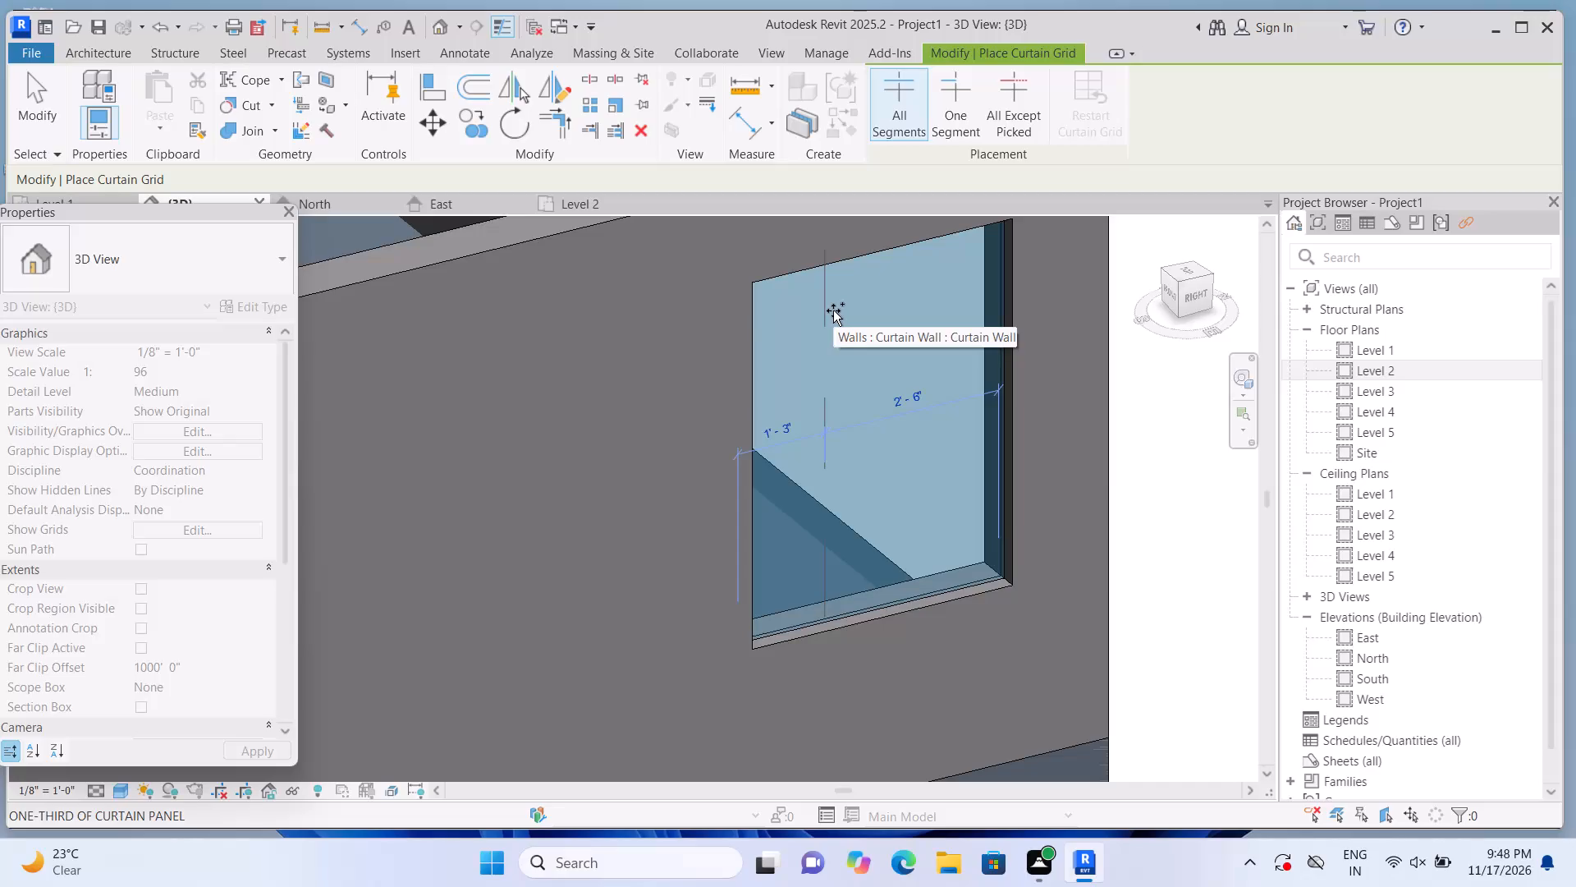
{"action": "left_click", "coordinate": [833, 310]}
{"action": "left_click", "coordinate": [923, 287]}
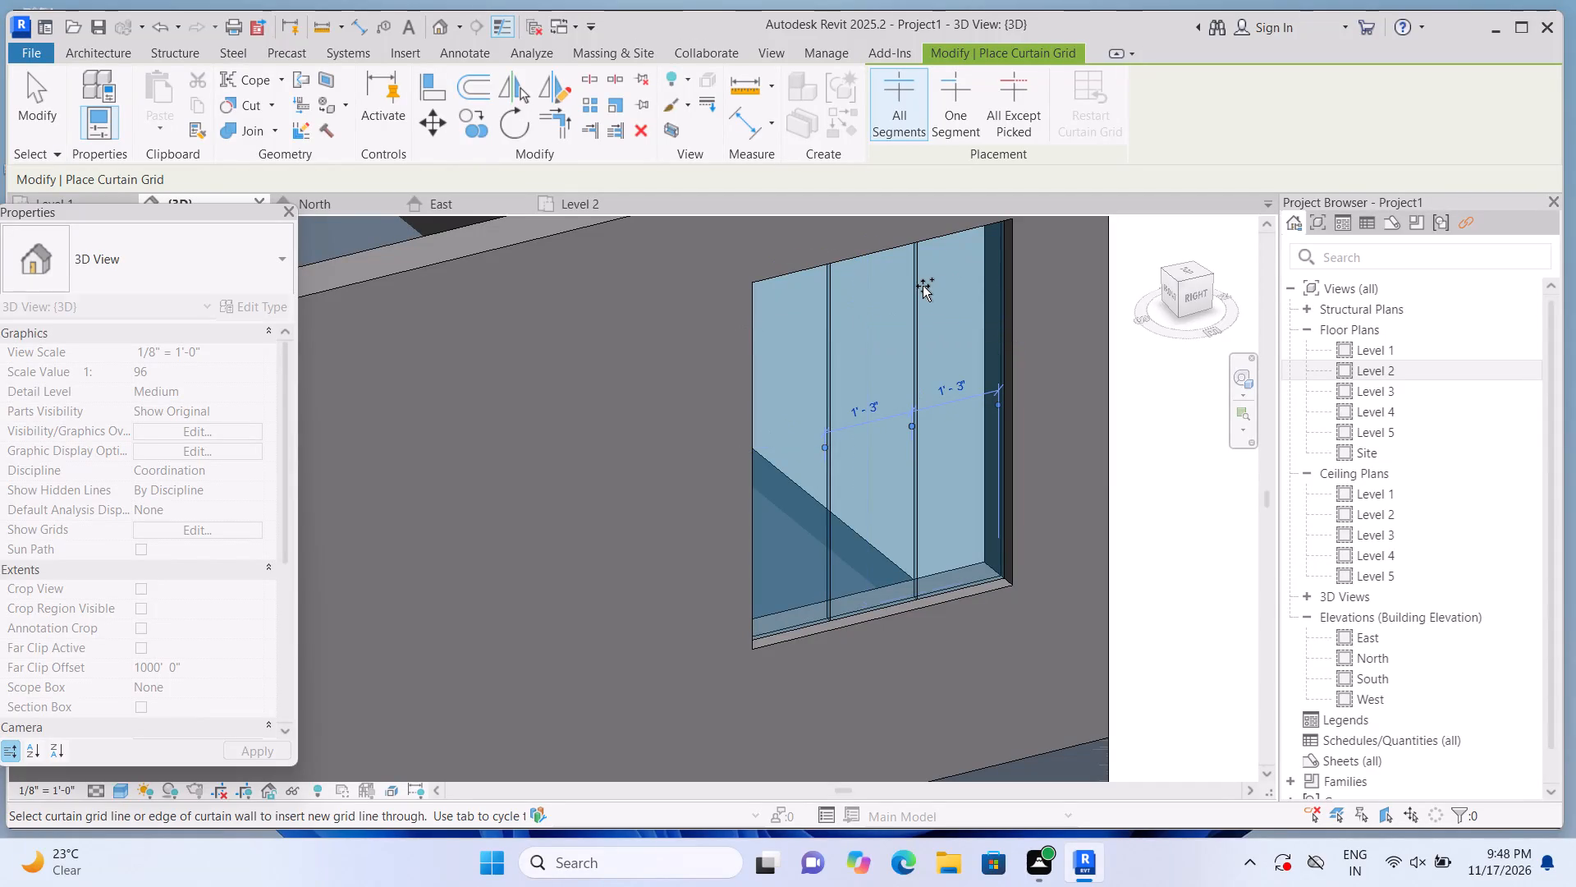
Place 2.5" x 5" rectangular mullions on both grid lines and all four edges of the east wall's north-end curtain wall.
{"action": "left_click", "coordinate": [128, 55]}
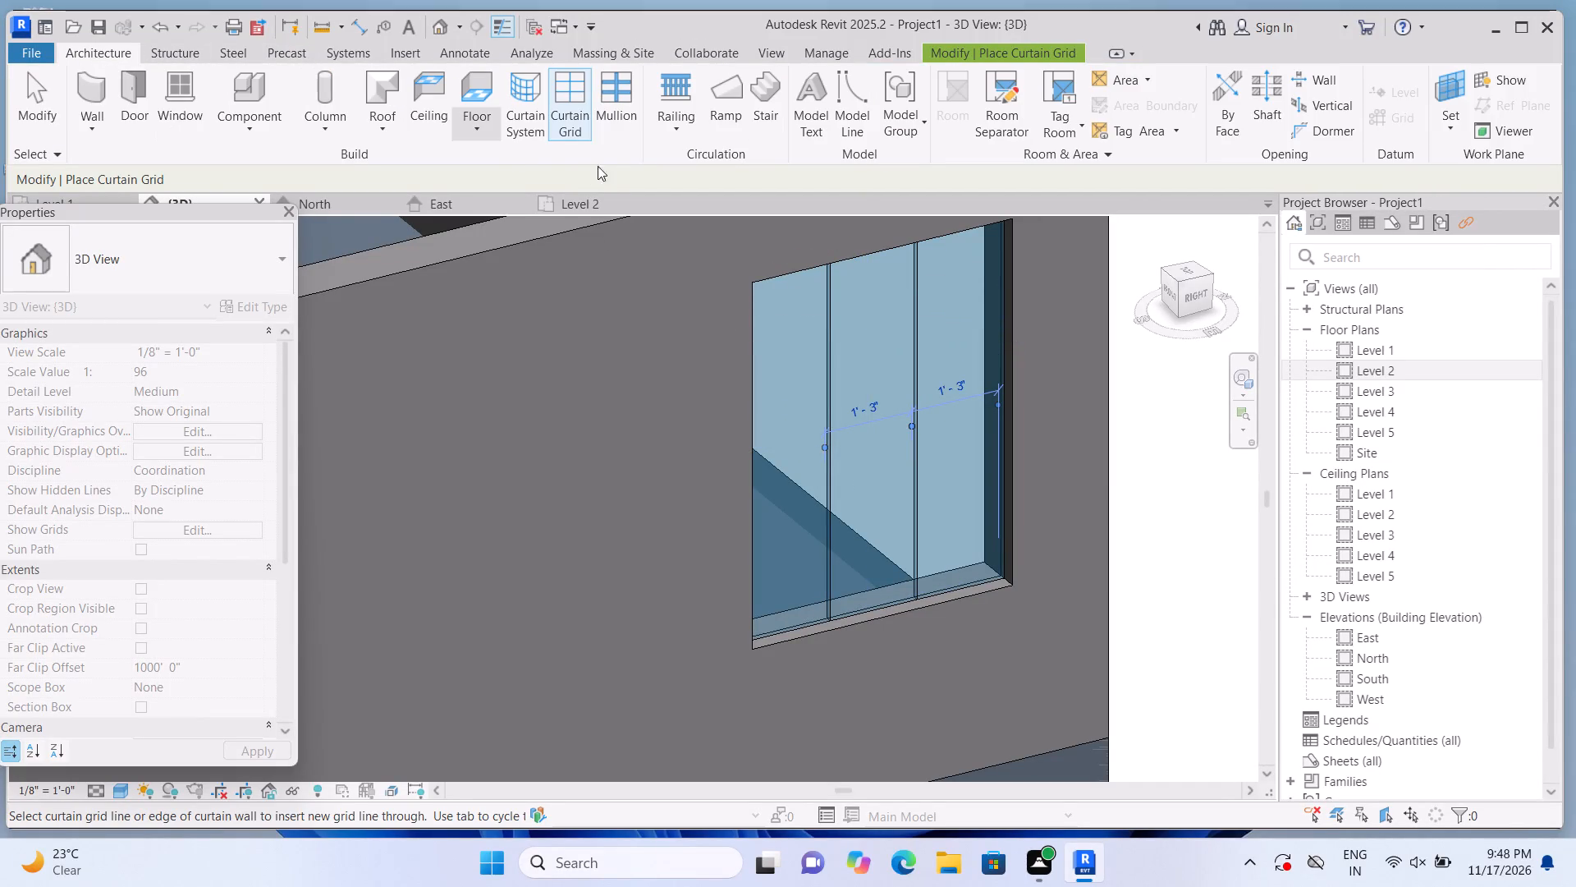
{"action": "left_click", "coordinate": [617, 136]}
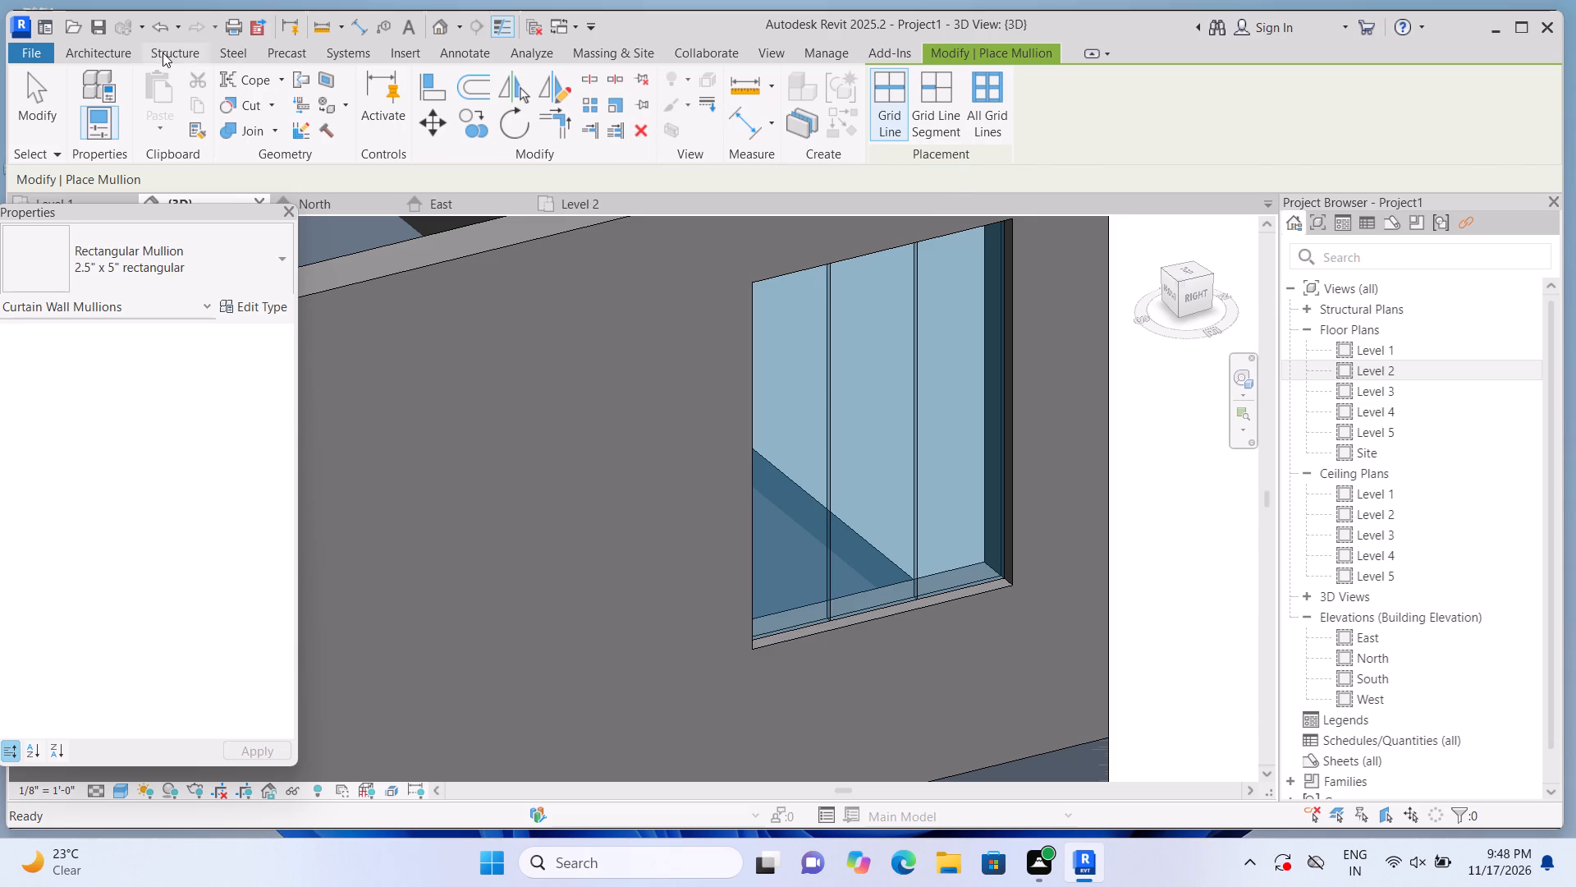
{"action": "left_click", "coordinate": [132, 51]}
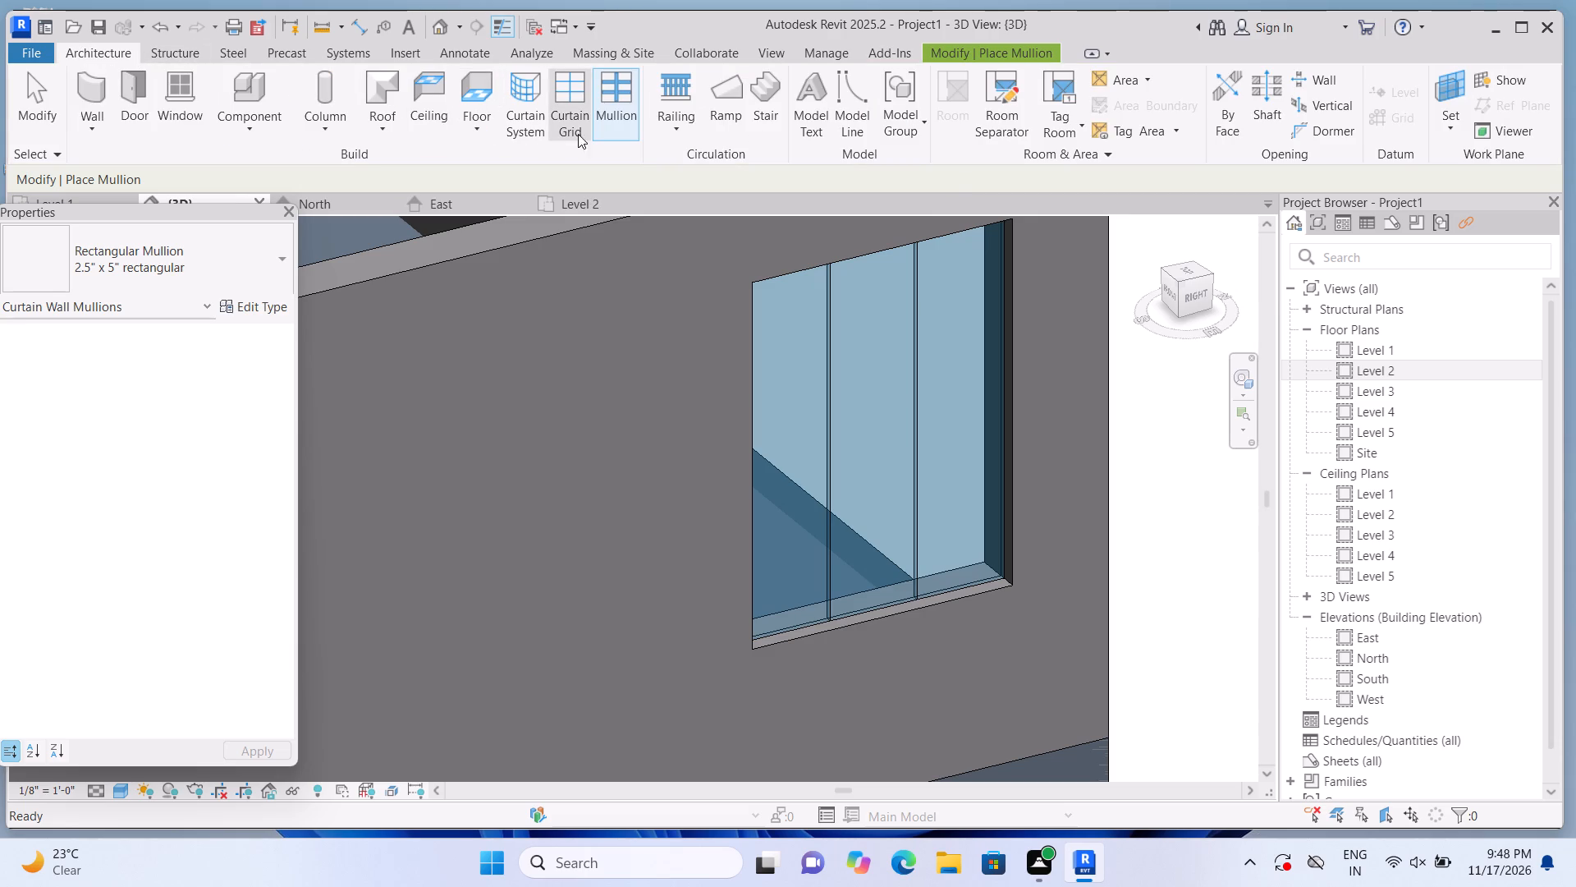
{"action": "left_click", "coordinate": [851, 371]}
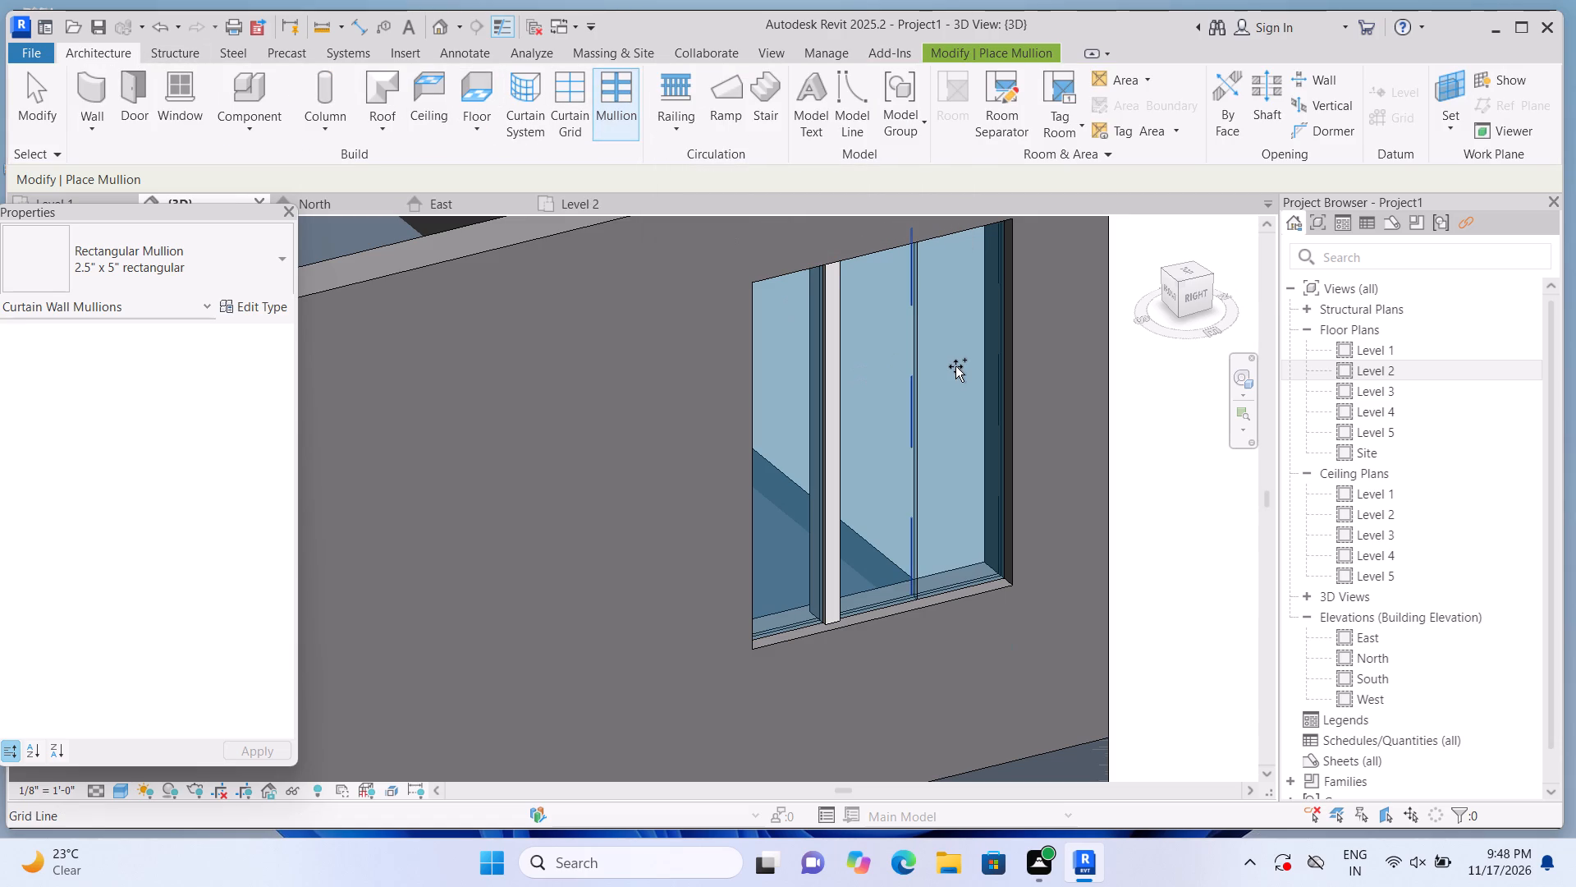
{"action": "left_click", "coordinate": [955, 365]}
{"action": "left_click", "coordinate": [981, 352]}
{"action": "left_click", "coordinate": [958, 250]}
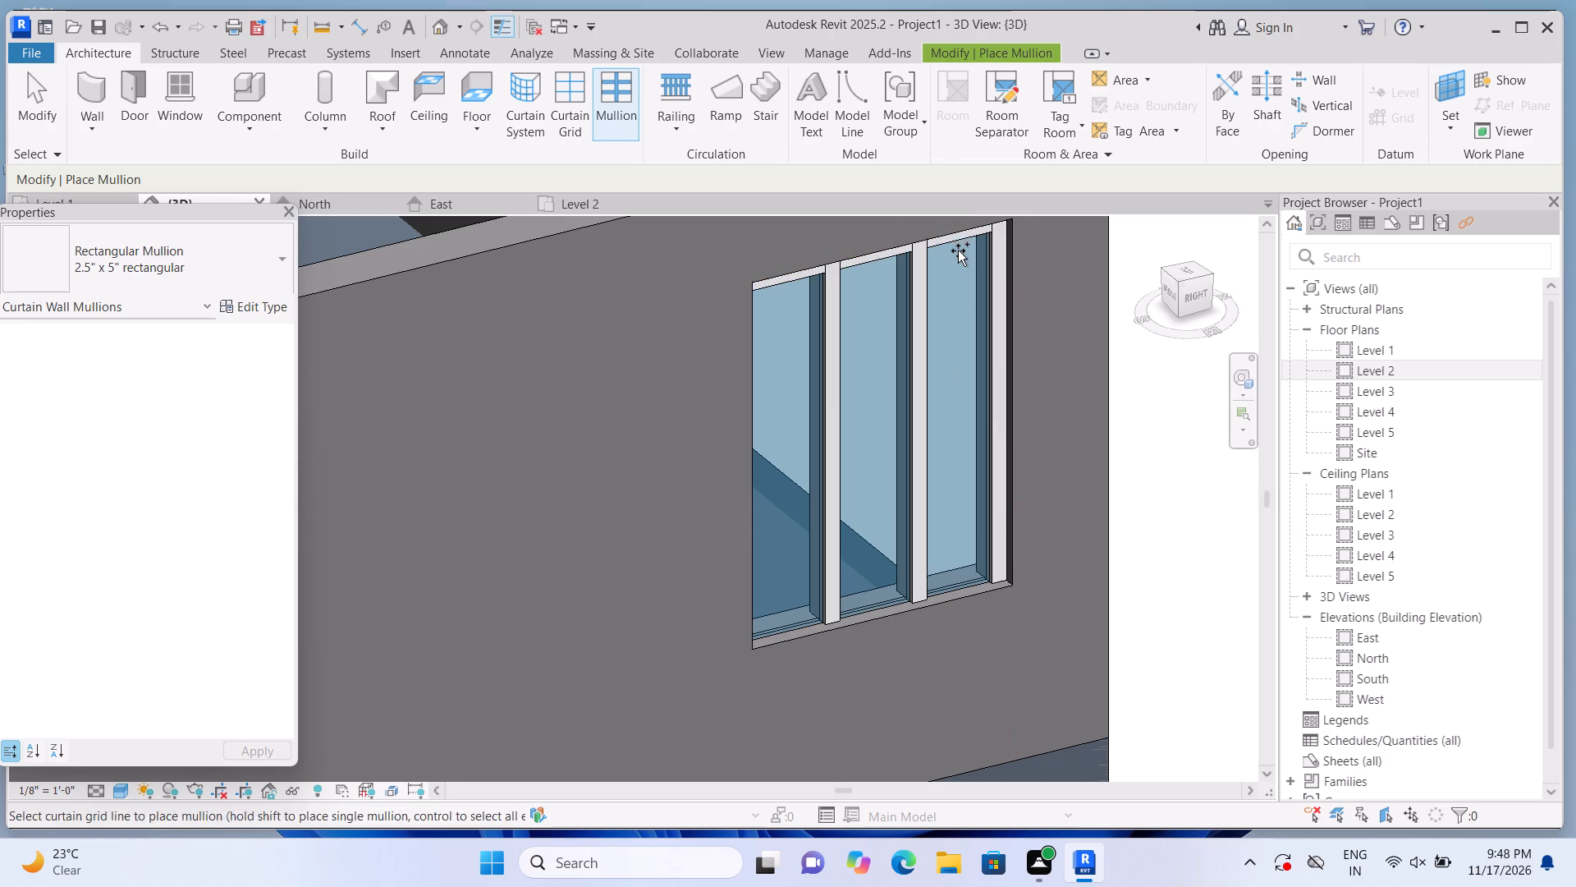
{"action": "left_click", "coordinate": [758, 386]}
{"action": "left_click_drag", "start_coordinate": [783, 581], "coordinate": [777, 615]}
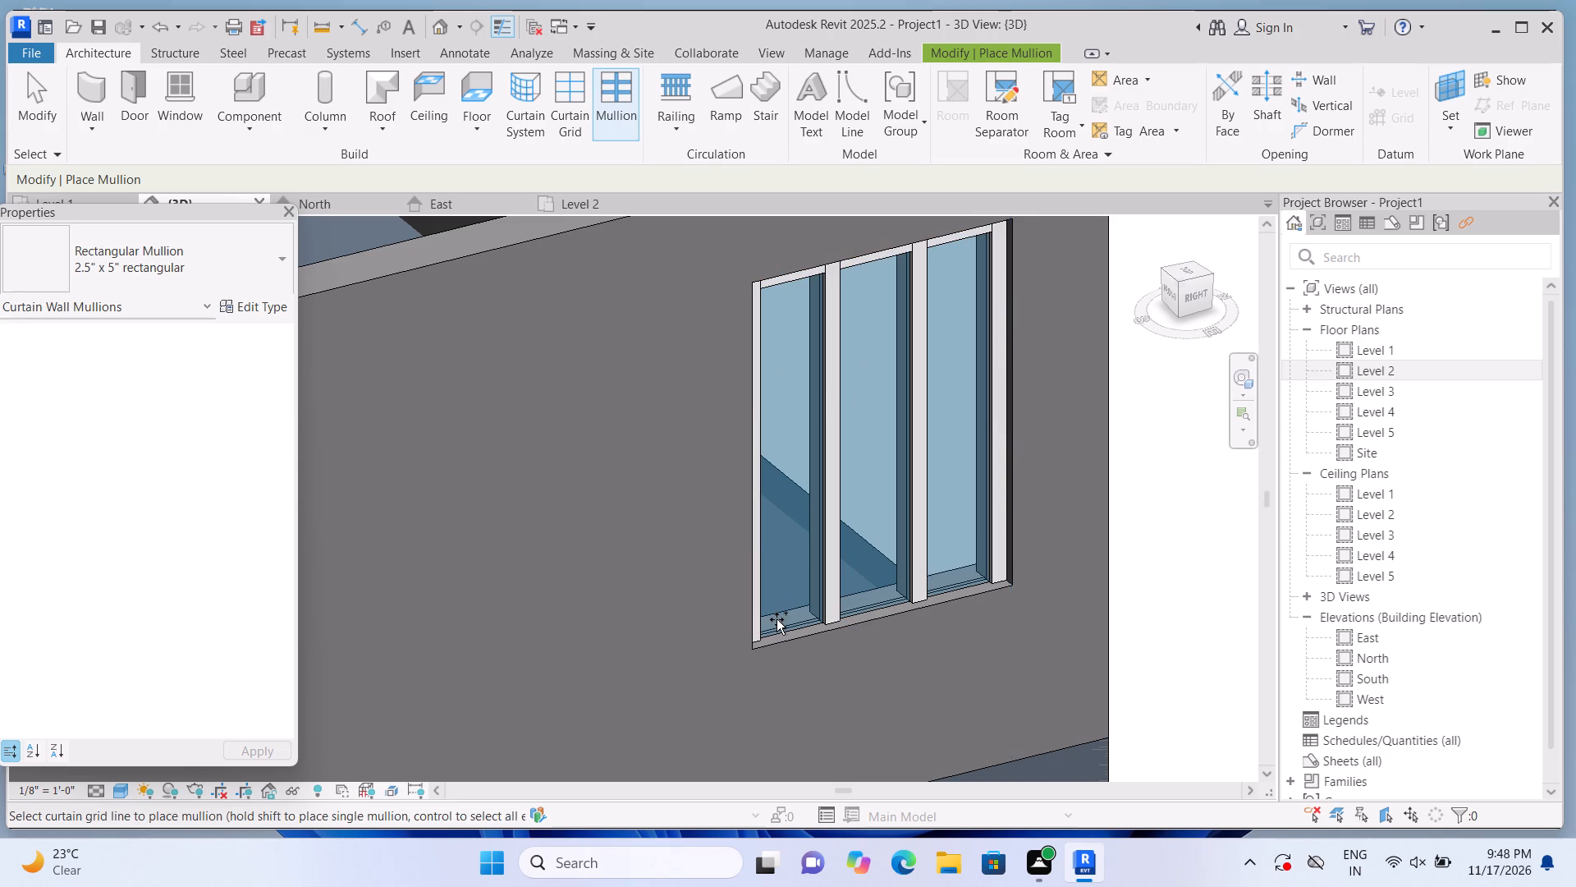
{"action": "left_click", "coordinate": [777, 619]}
{"action": "scroll", "coordinate": [780, 618], "scroll_direction": "down", "scroll_amount": 1}
{"action": "key", "text": "Escape"}
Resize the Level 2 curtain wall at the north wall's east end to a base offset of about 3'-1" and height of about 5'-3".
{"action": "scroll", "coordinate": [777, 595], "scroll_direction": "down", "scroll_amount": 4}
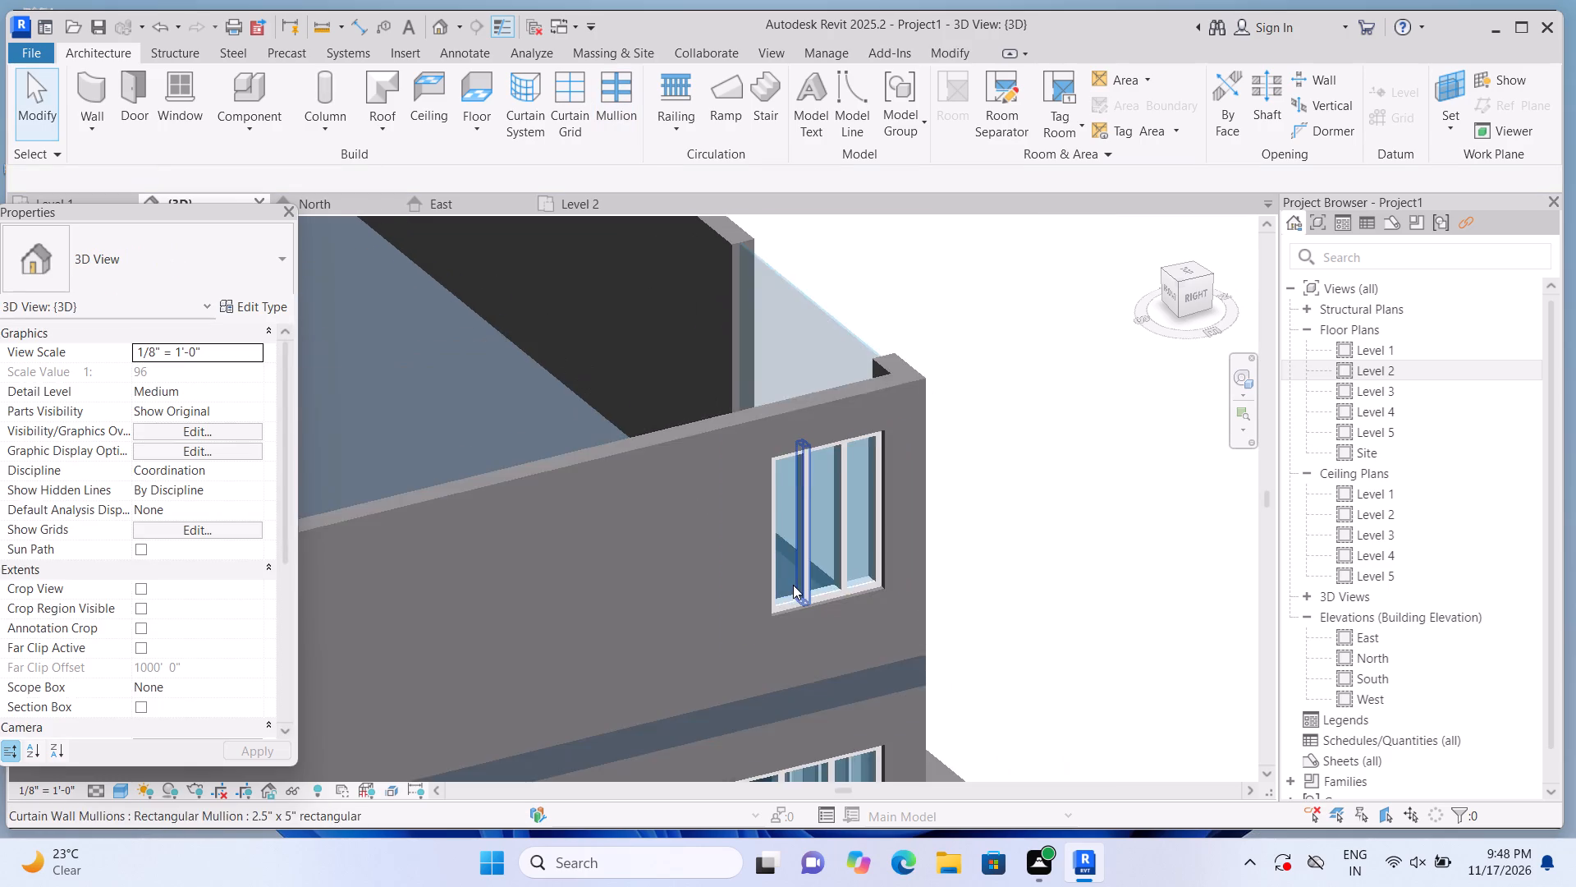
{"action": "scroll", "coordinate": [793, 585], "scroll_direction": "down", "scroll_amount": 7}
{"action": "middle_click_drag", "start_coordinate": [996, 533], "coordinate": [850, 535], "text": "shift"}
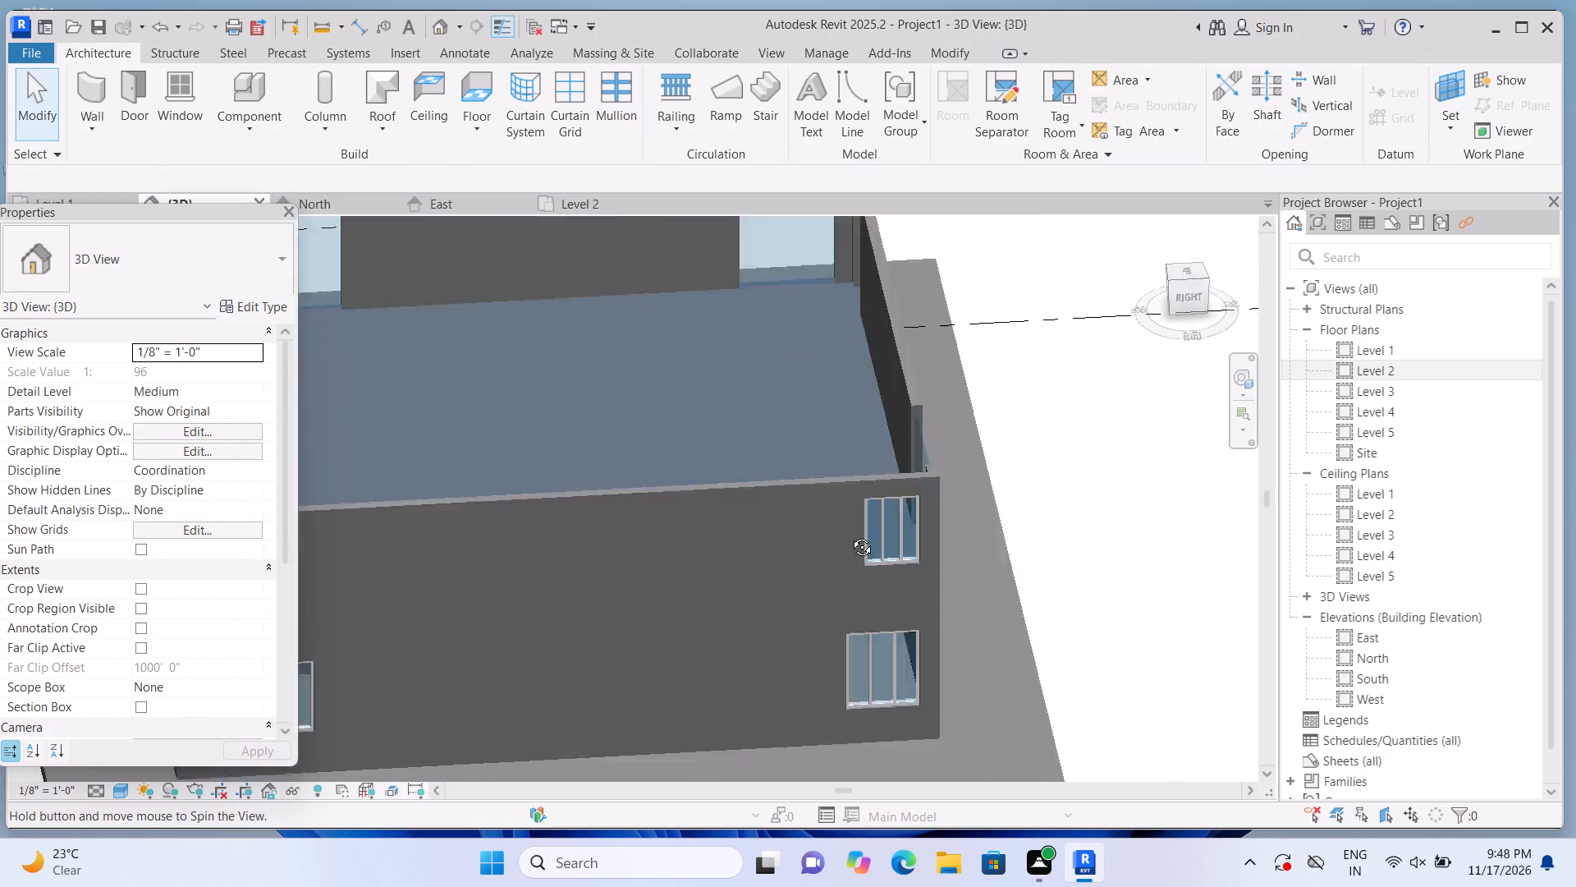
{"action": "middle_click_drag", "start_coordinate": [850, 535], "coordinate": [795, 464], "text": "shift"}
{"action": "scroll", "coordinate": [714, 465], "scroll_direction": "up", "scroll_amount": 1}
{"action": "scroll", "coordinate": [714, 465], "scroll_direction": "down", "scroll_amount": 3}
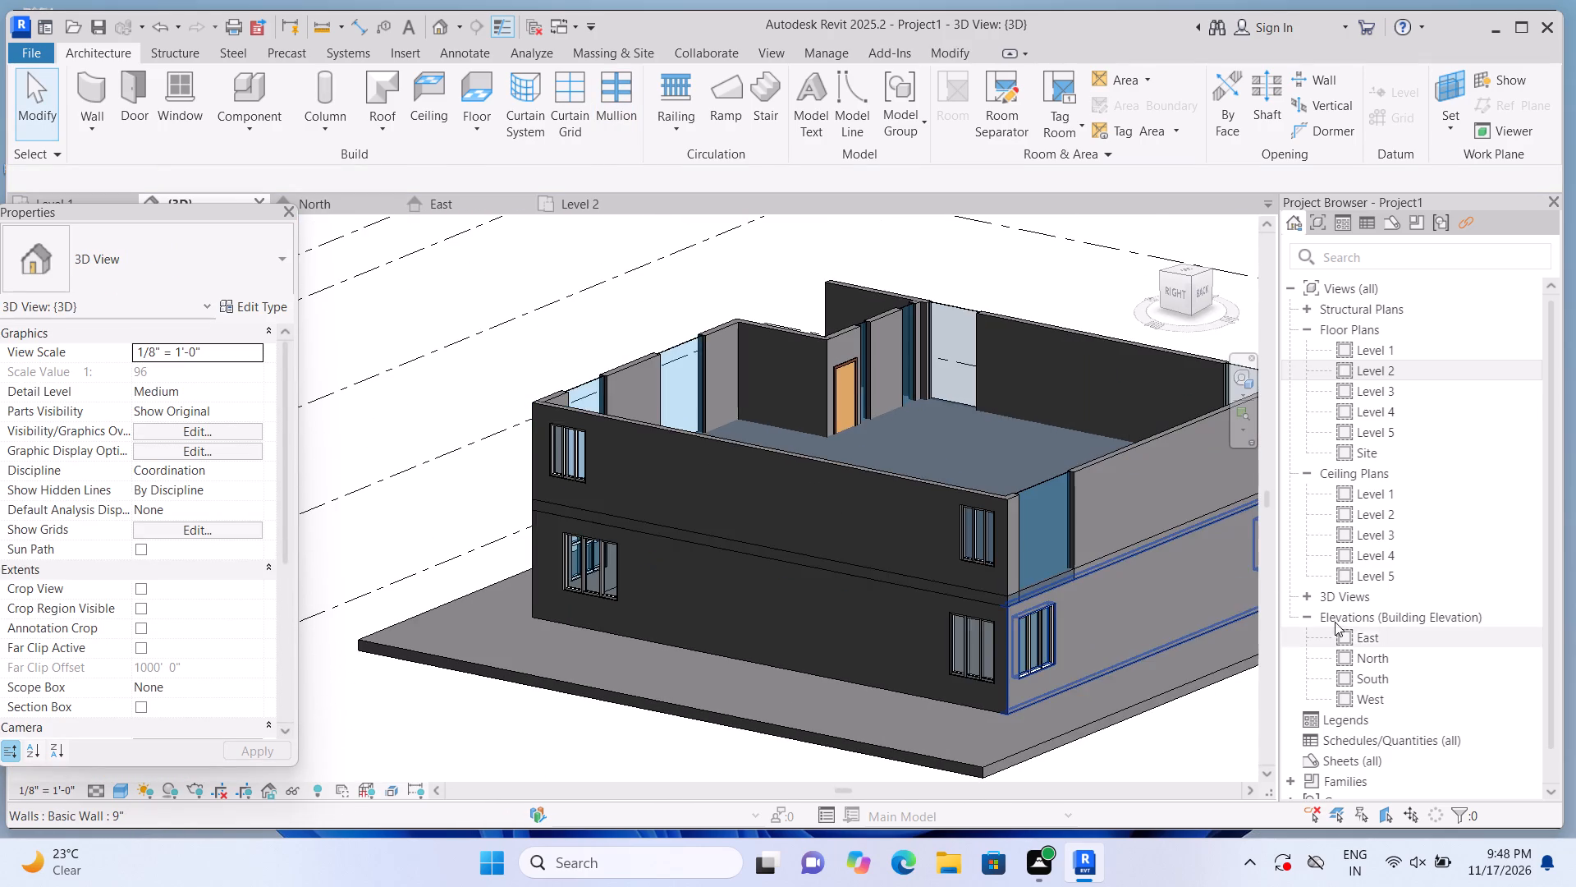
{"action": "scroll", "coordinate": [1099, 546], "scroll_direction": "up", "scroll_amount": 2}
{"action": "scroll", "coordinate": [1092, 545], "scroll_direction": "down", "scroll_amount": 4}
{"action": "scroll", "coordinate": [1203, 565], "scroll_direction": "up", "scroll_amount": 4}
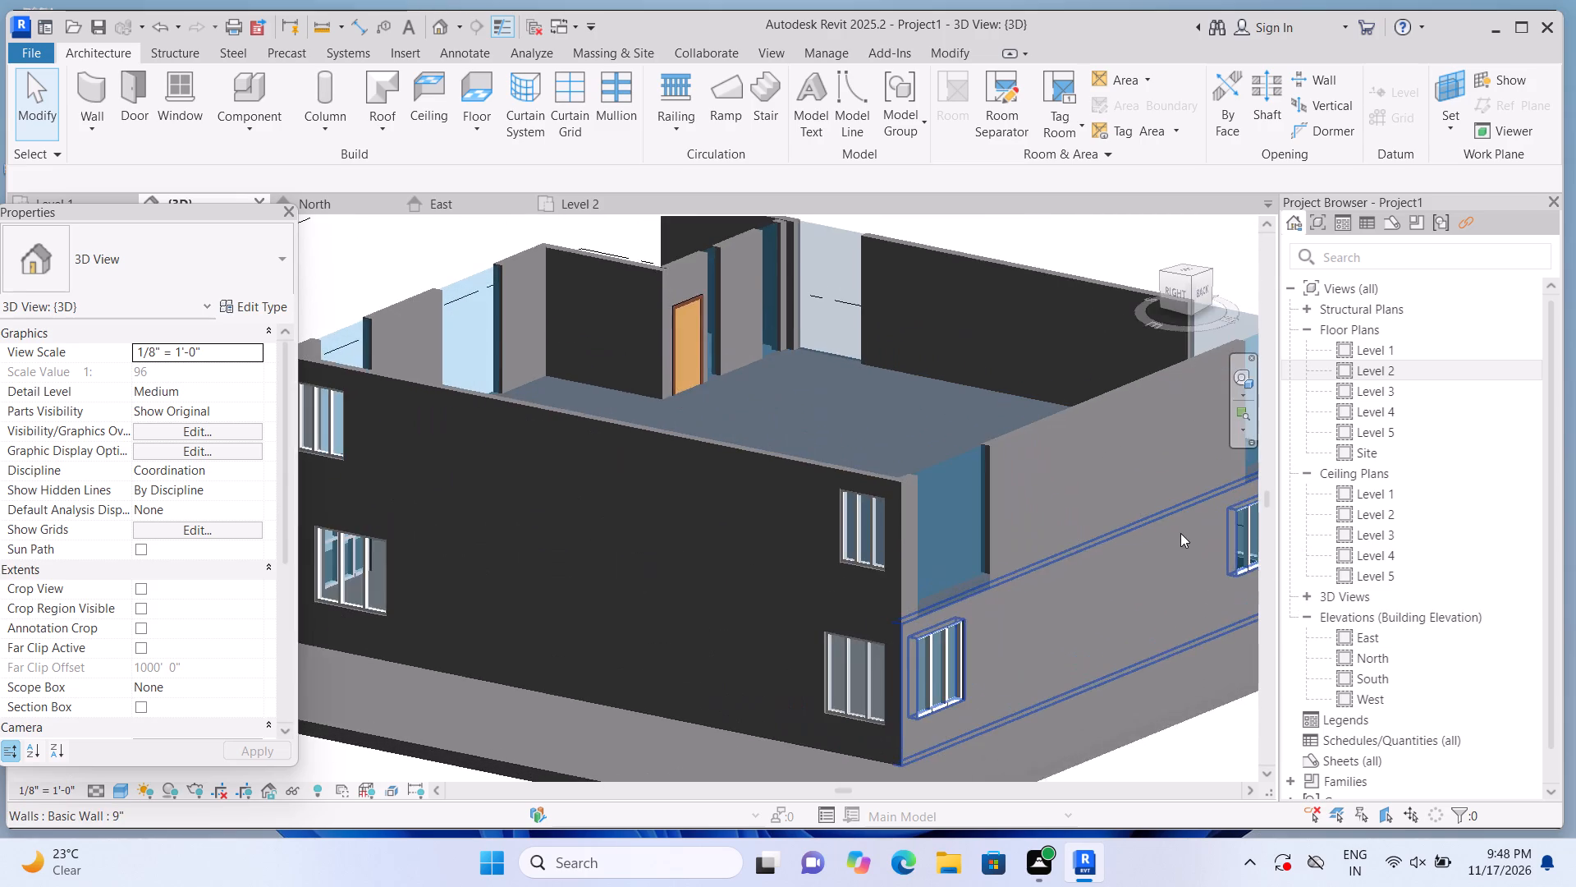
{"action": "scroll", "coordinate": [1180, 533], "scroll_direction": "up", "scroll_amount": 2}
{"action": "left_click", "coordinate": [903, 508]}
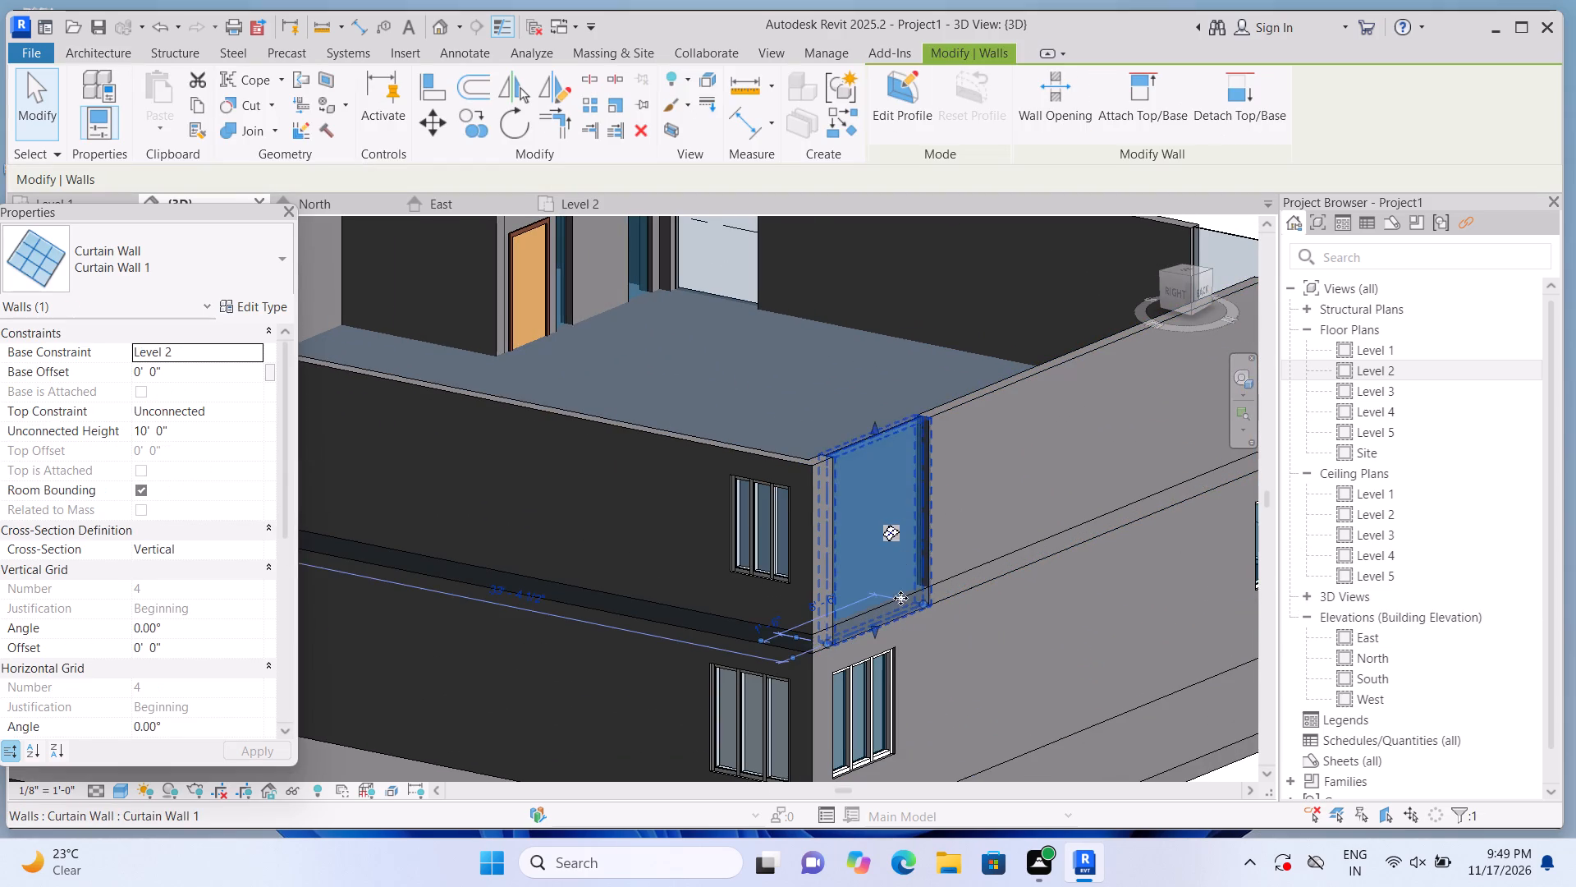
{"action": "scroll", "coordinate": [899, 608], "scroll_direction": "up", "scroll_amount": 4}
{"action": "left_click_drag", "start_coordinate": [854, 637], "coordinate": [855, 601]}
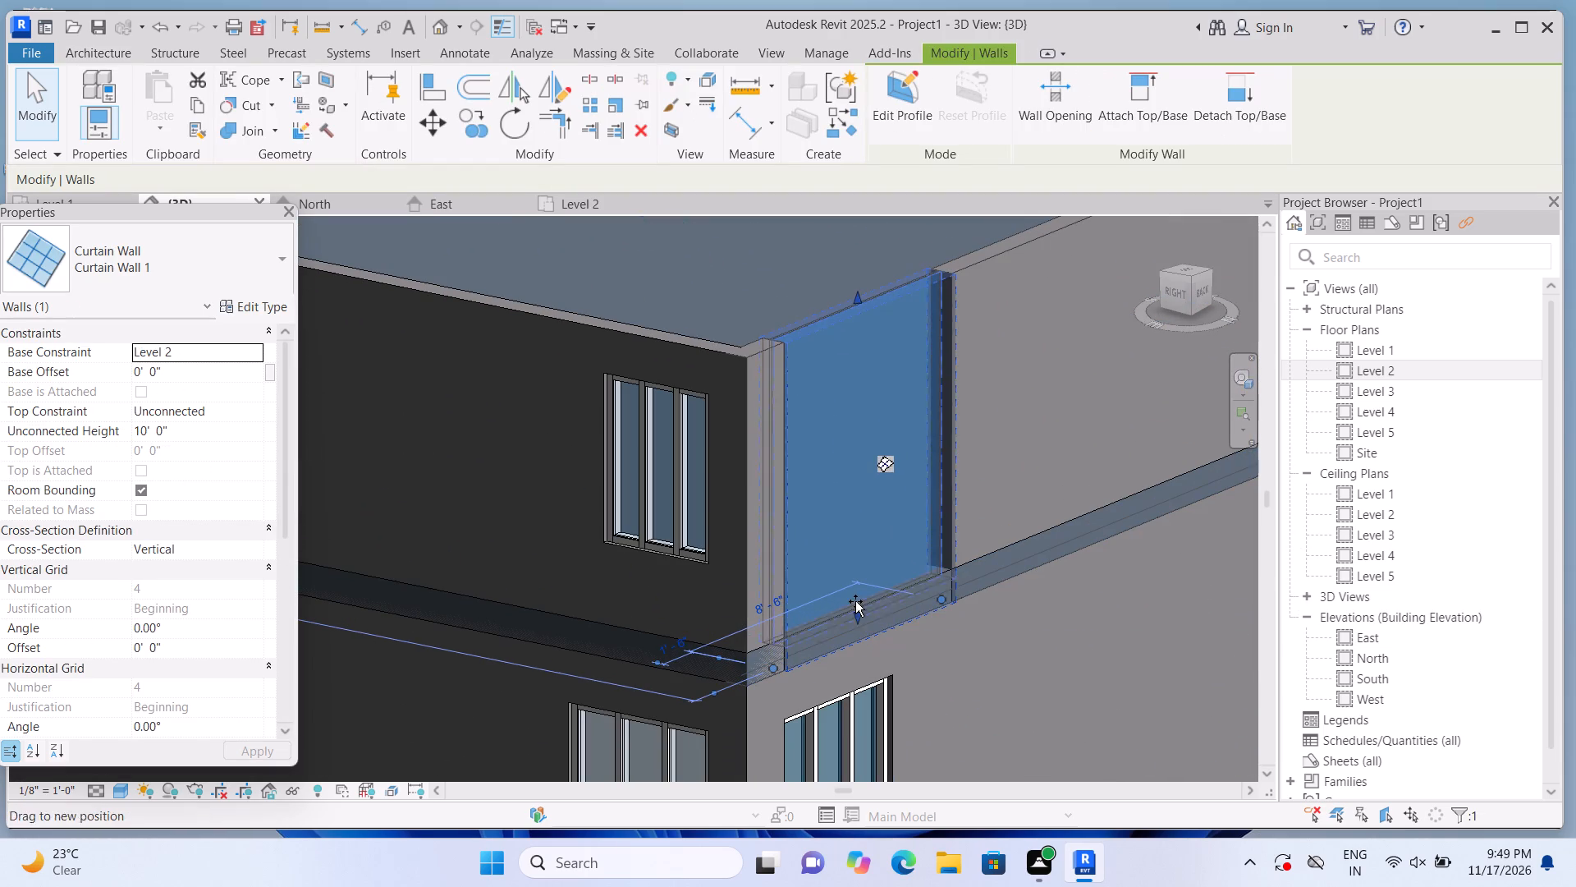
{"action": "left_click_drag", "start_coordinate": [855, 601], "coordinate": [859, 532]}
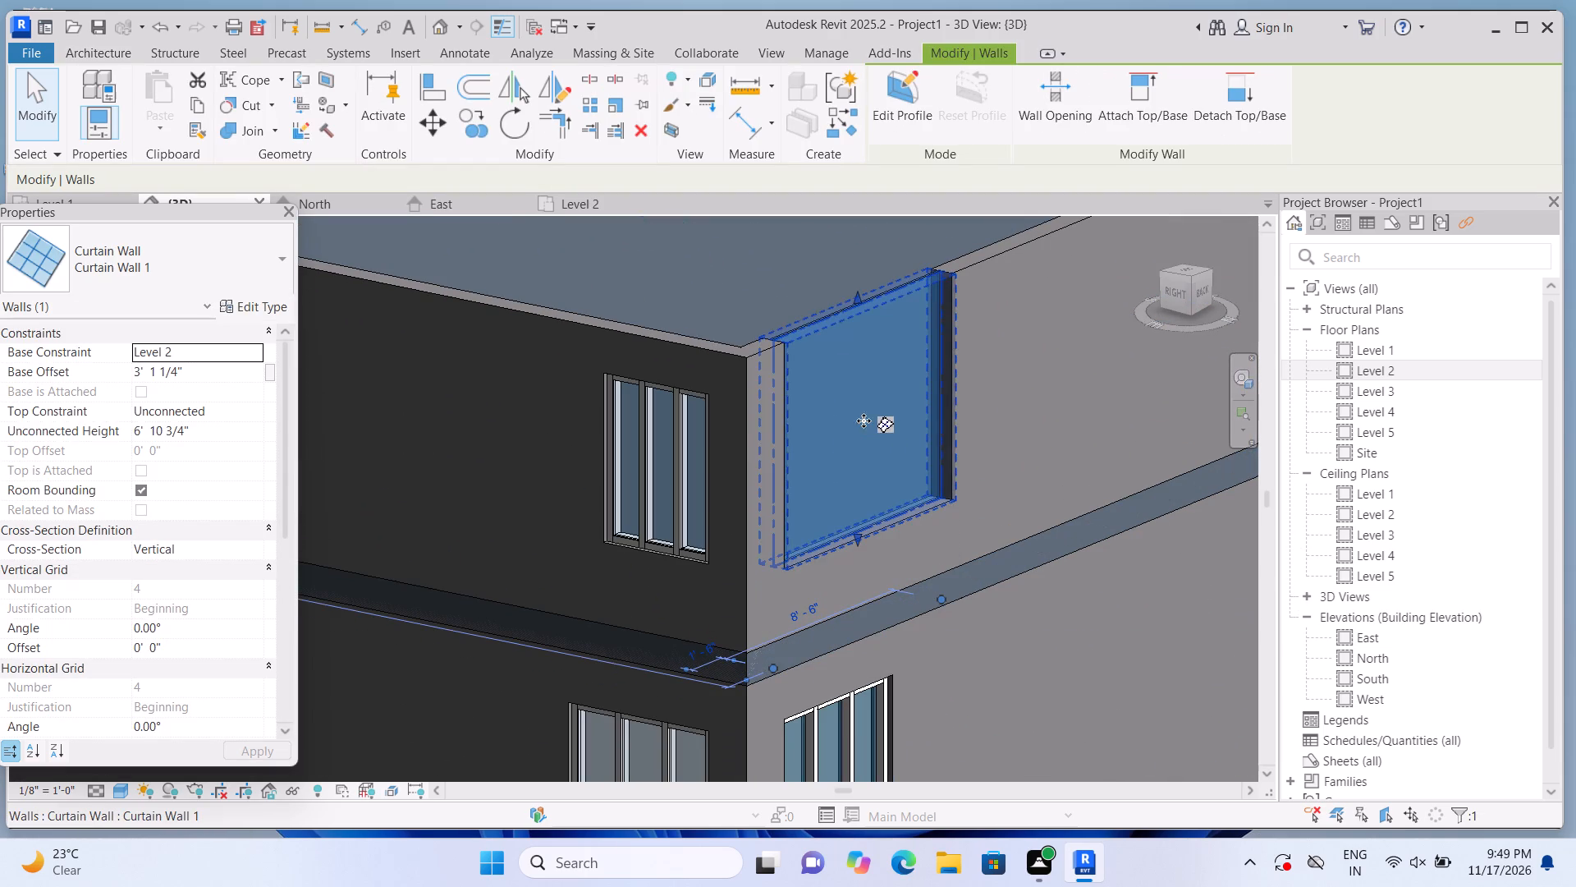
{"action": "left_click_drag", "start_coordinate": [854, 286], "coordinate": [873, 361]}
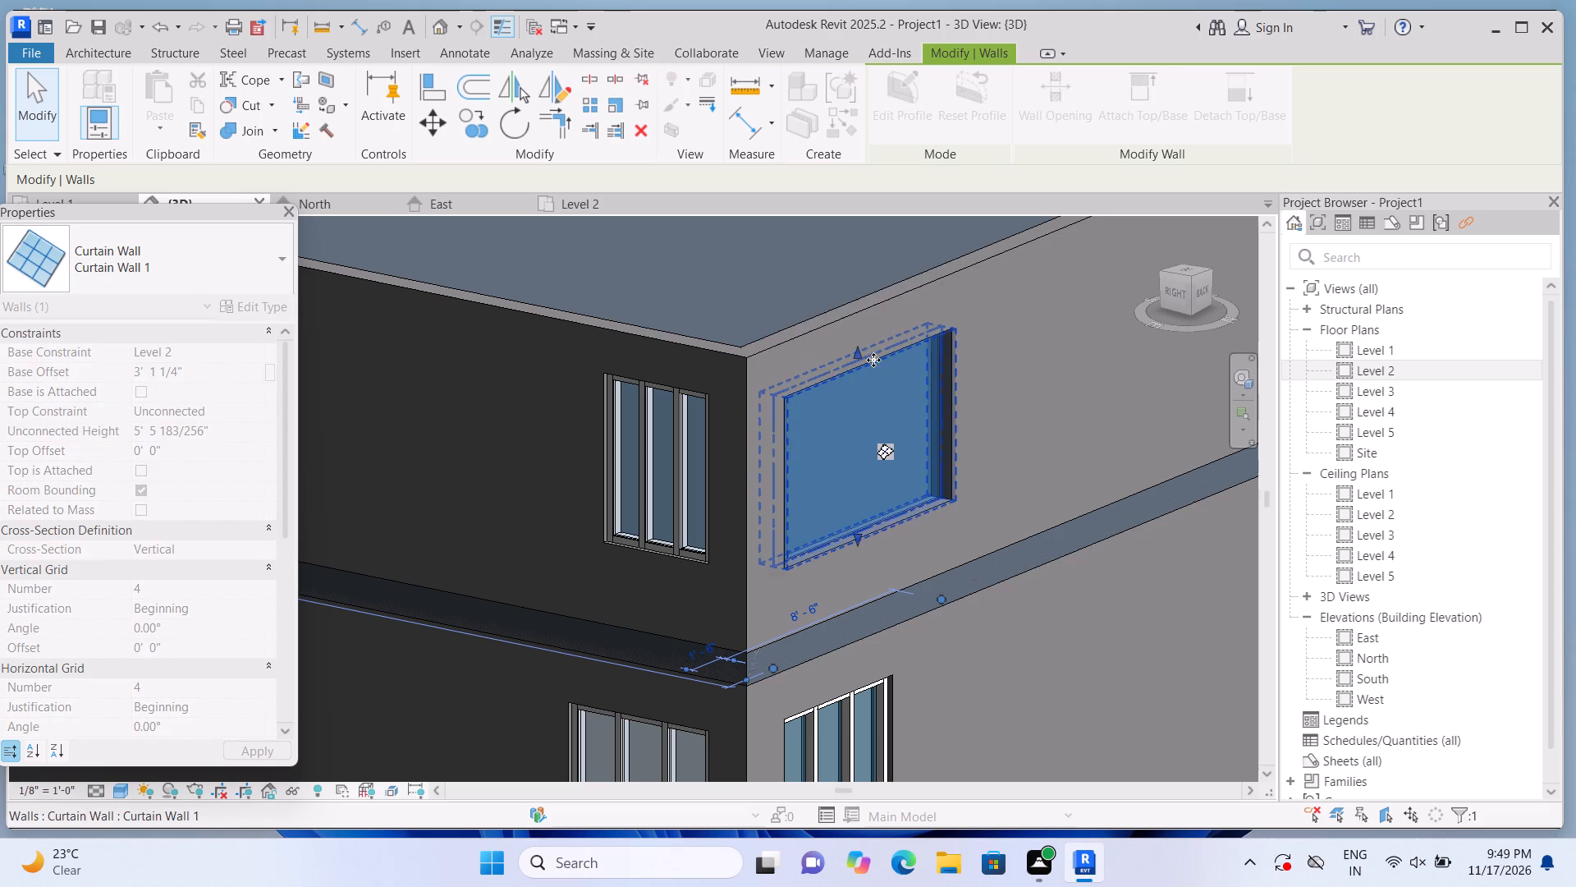
Delete the 6'-6" wide Level 2 curtain wall at the north wall's east end.
{"action": "scroll", "coordinate": [873, 361], "scroll_direction": "down", "scroll_amount": 8}
{"action": "scroll", "coordinate": [1107, 325], "scroll_direction": "up", "scroll_amount": 1}
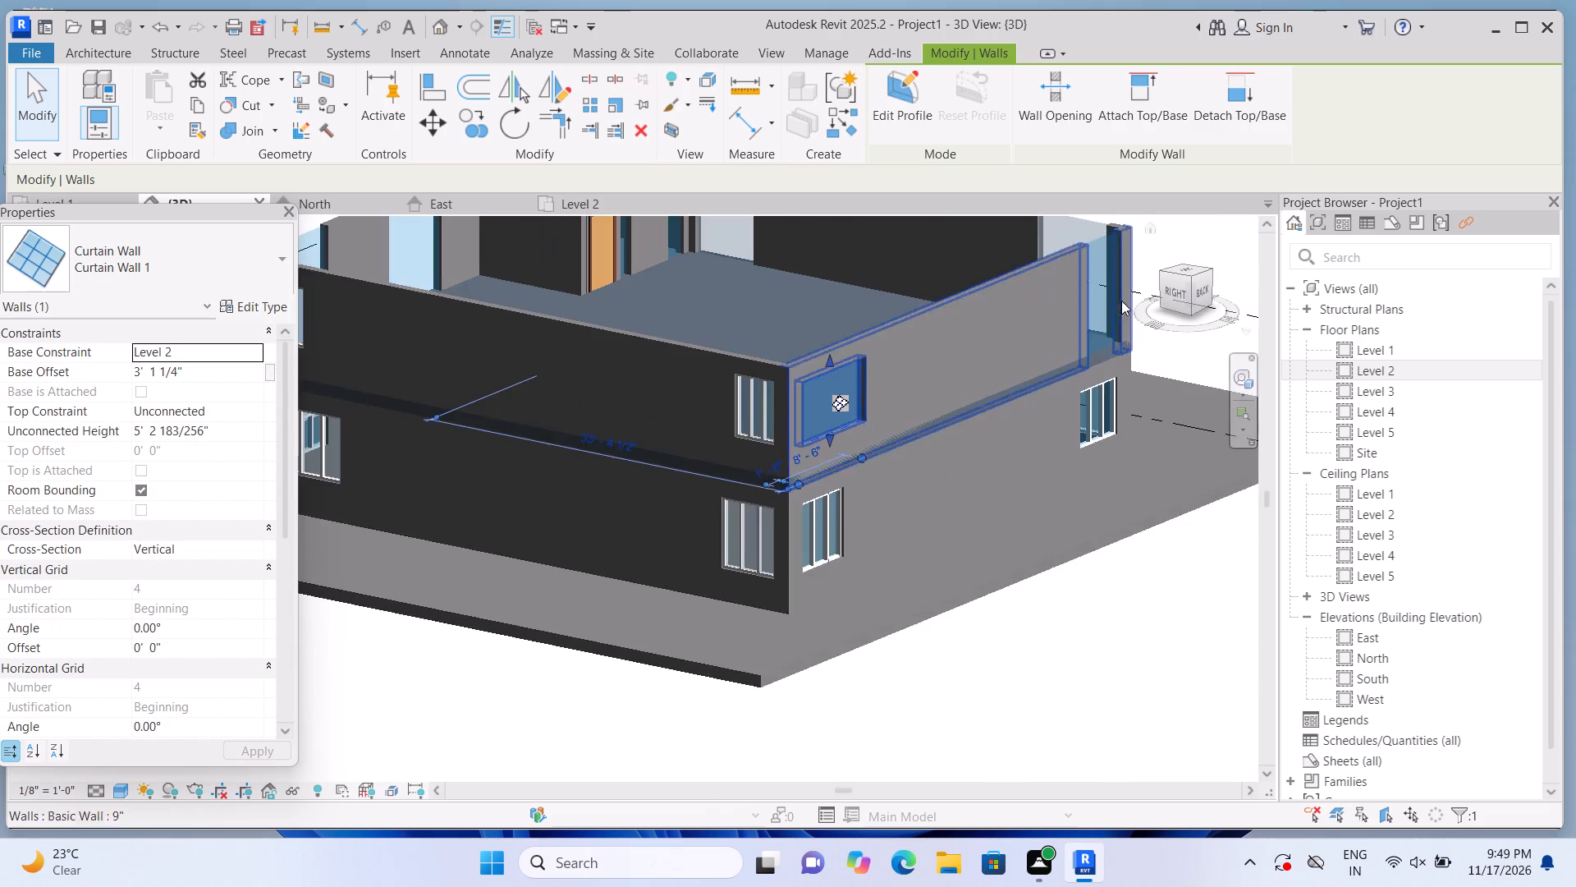
{"action": "scroll", "coordinate": [1124, 303], "scroll_direction": "up", "scroll_amount": 4}
{"action": "scroll", "coordinate": [723, 464], "scroll_direction": "up", "scroll_amount": 3}
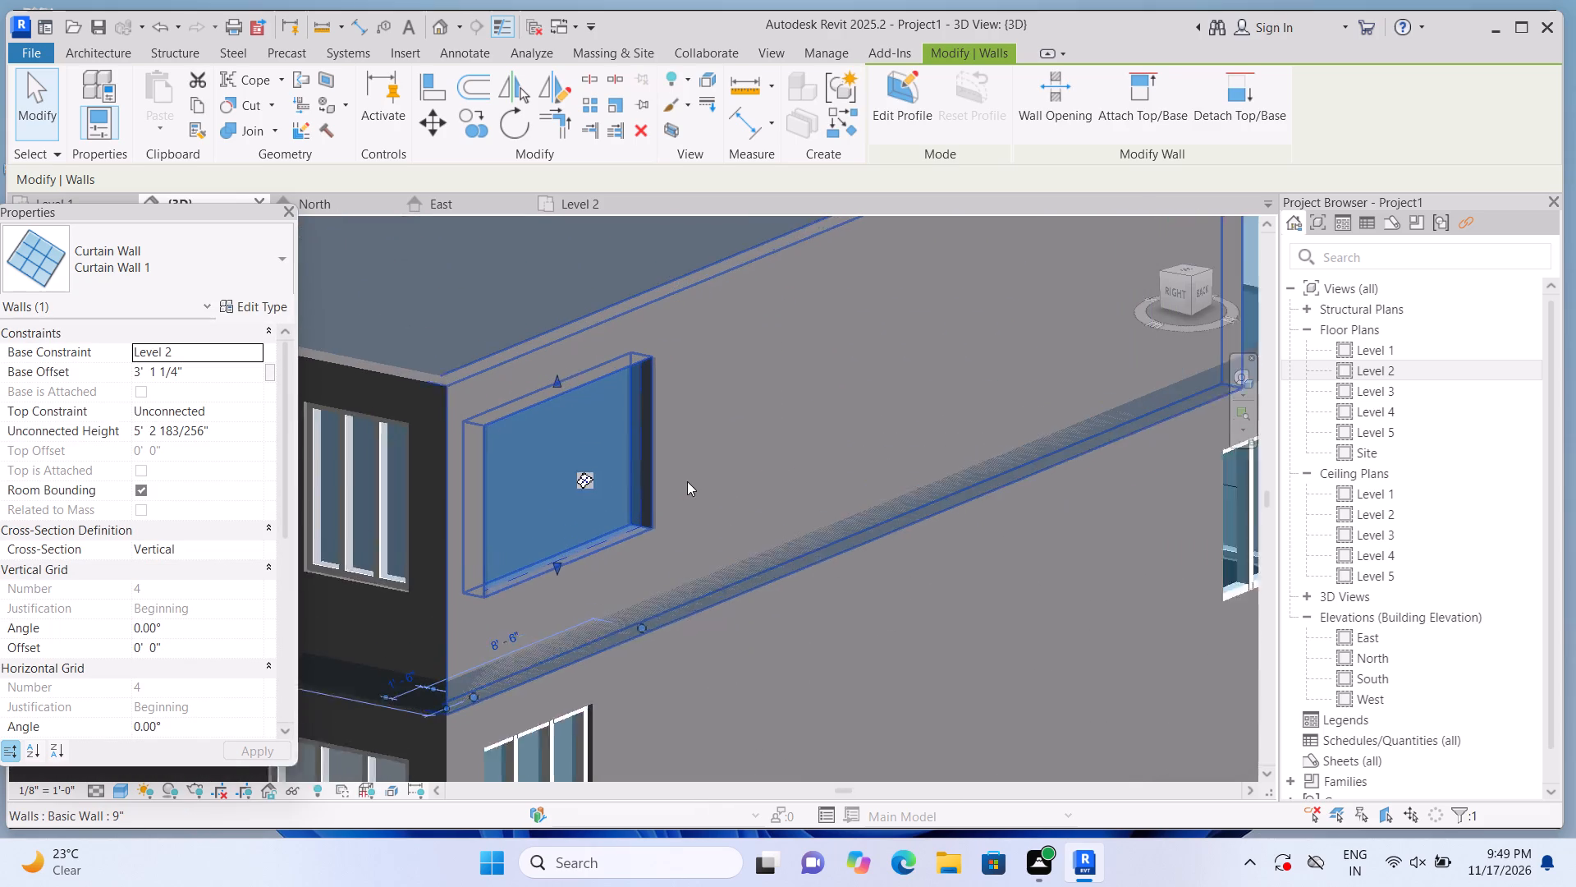
{"action": "scroll", "coordinate": [687, 481], "scroll_direction": "up", "scroll_amount": 1}
{"action": "key", "text": "Delete"}
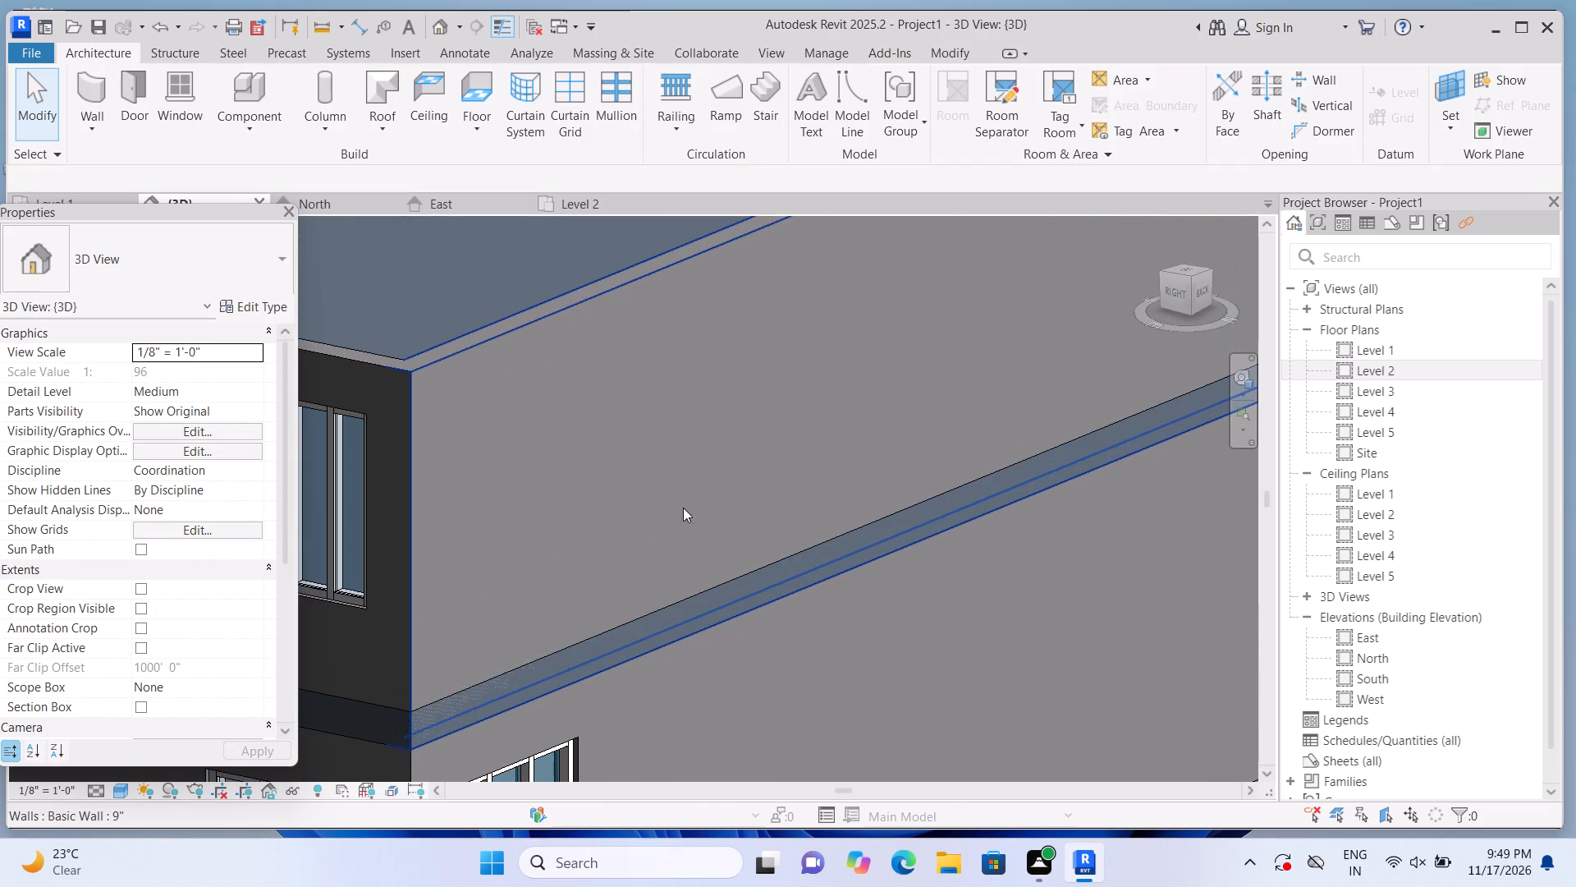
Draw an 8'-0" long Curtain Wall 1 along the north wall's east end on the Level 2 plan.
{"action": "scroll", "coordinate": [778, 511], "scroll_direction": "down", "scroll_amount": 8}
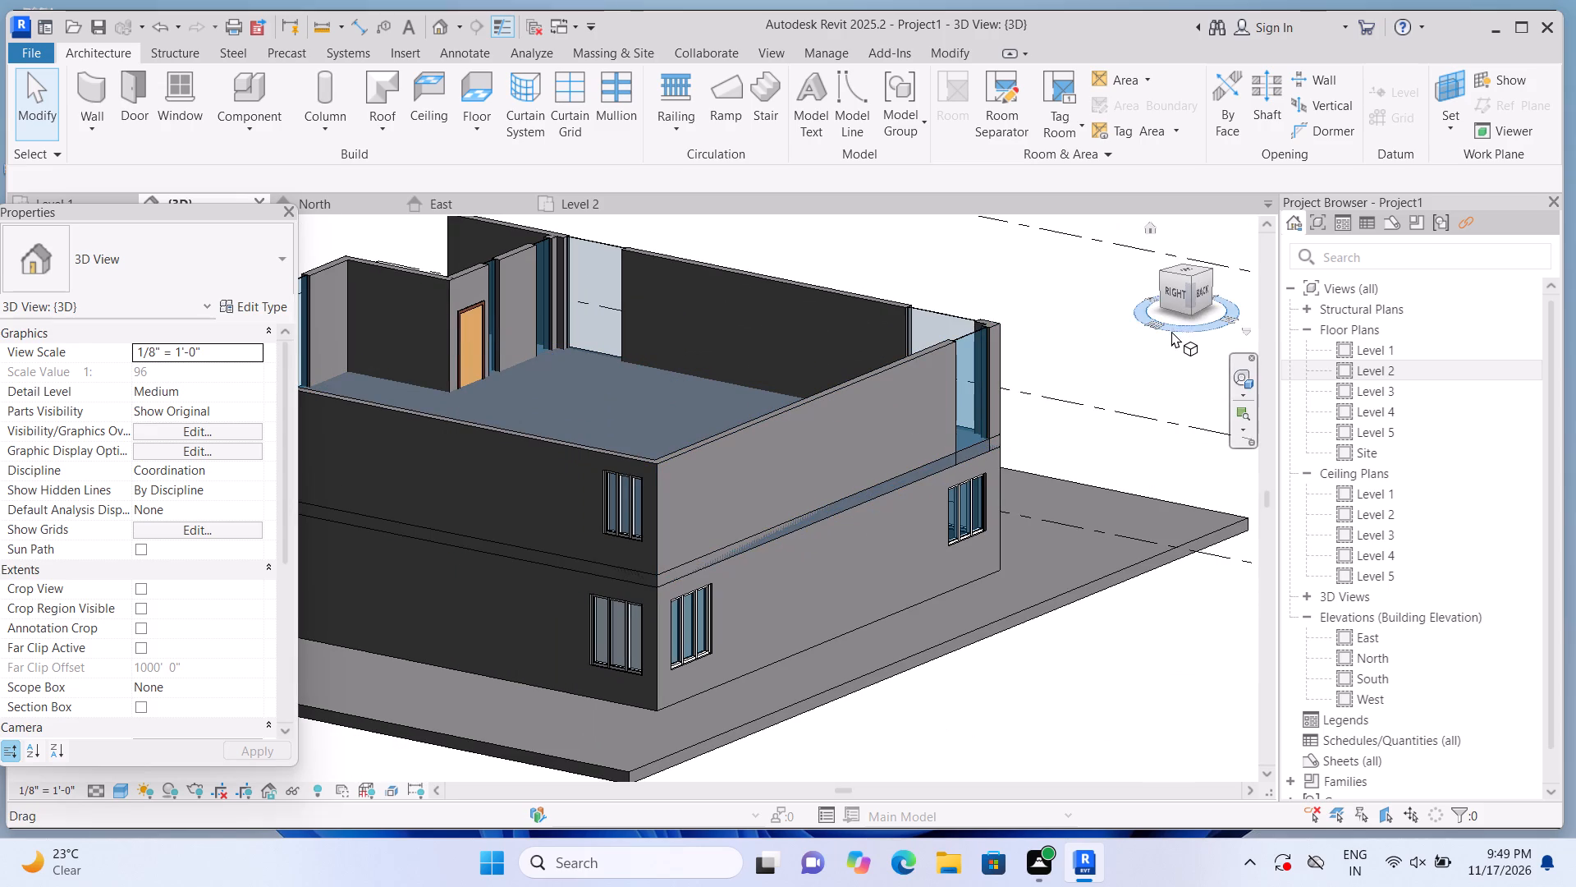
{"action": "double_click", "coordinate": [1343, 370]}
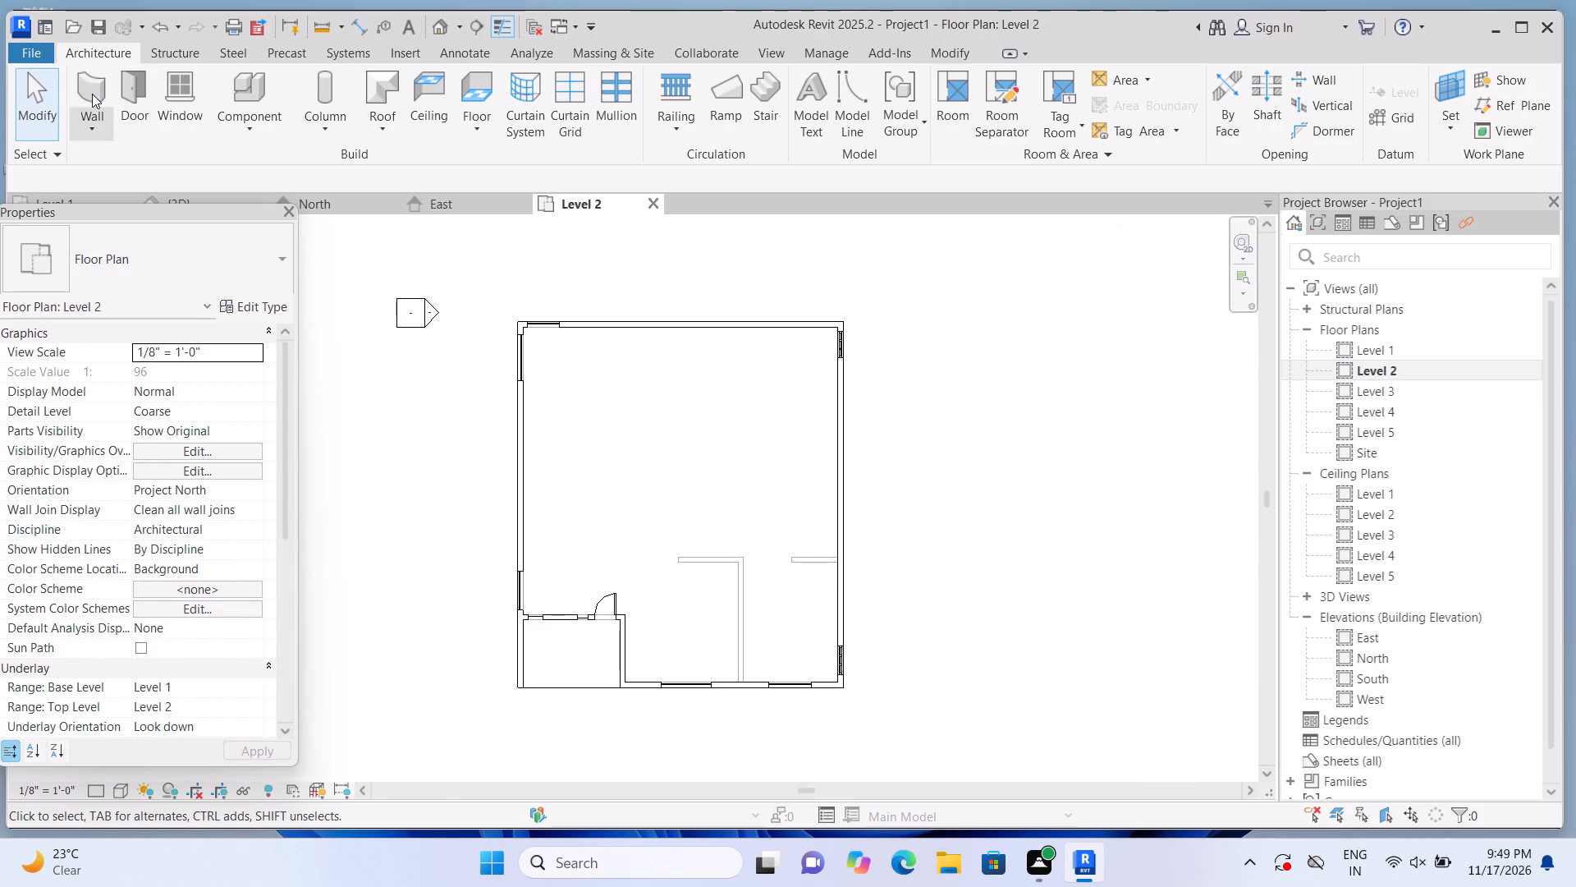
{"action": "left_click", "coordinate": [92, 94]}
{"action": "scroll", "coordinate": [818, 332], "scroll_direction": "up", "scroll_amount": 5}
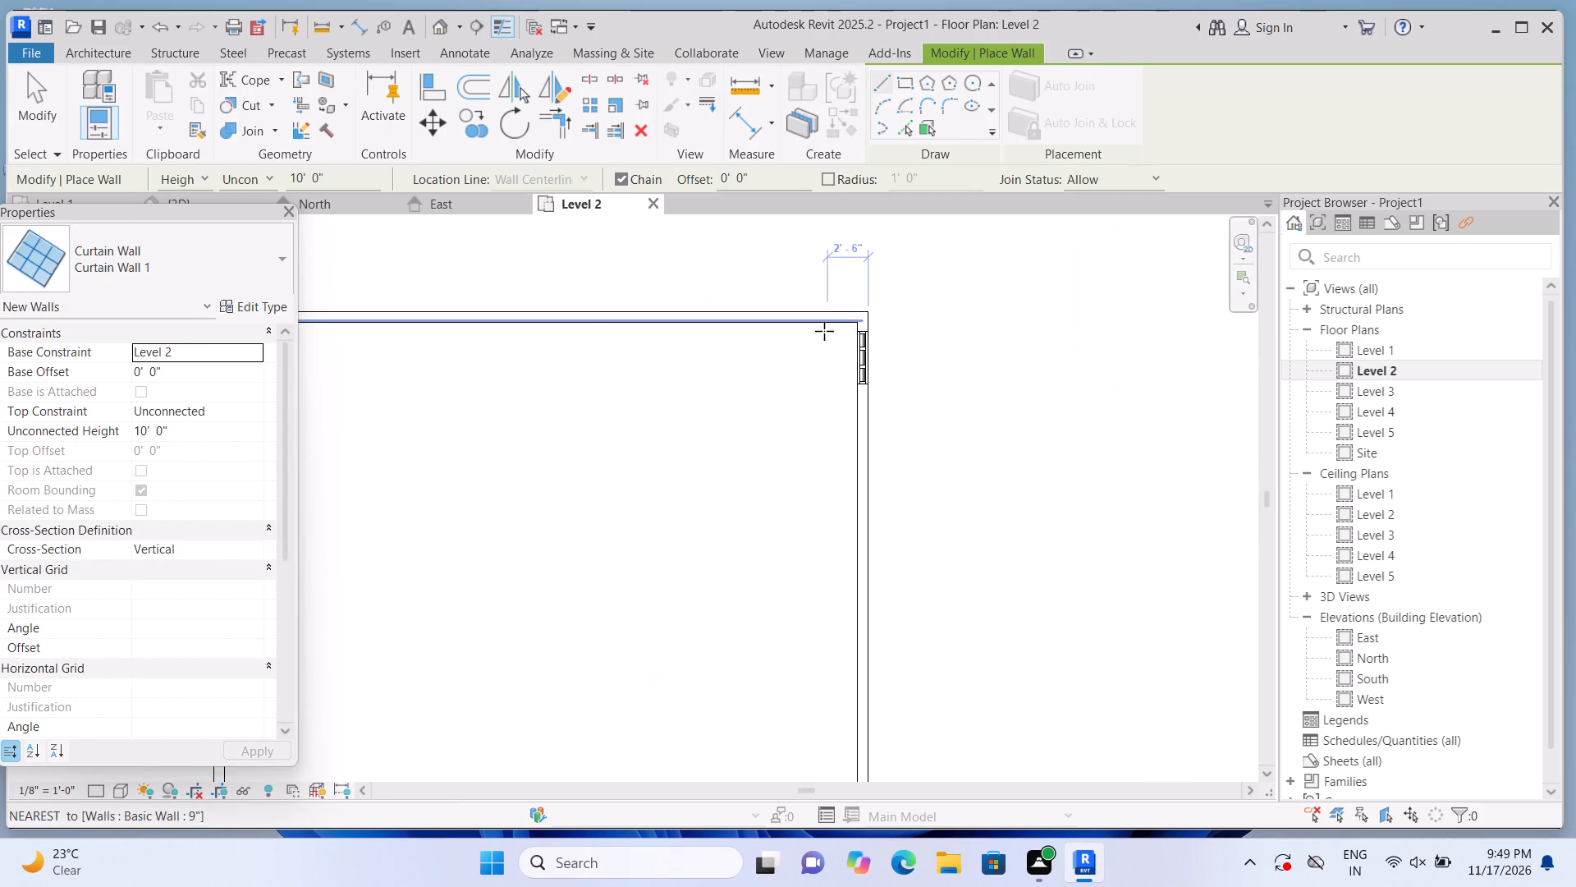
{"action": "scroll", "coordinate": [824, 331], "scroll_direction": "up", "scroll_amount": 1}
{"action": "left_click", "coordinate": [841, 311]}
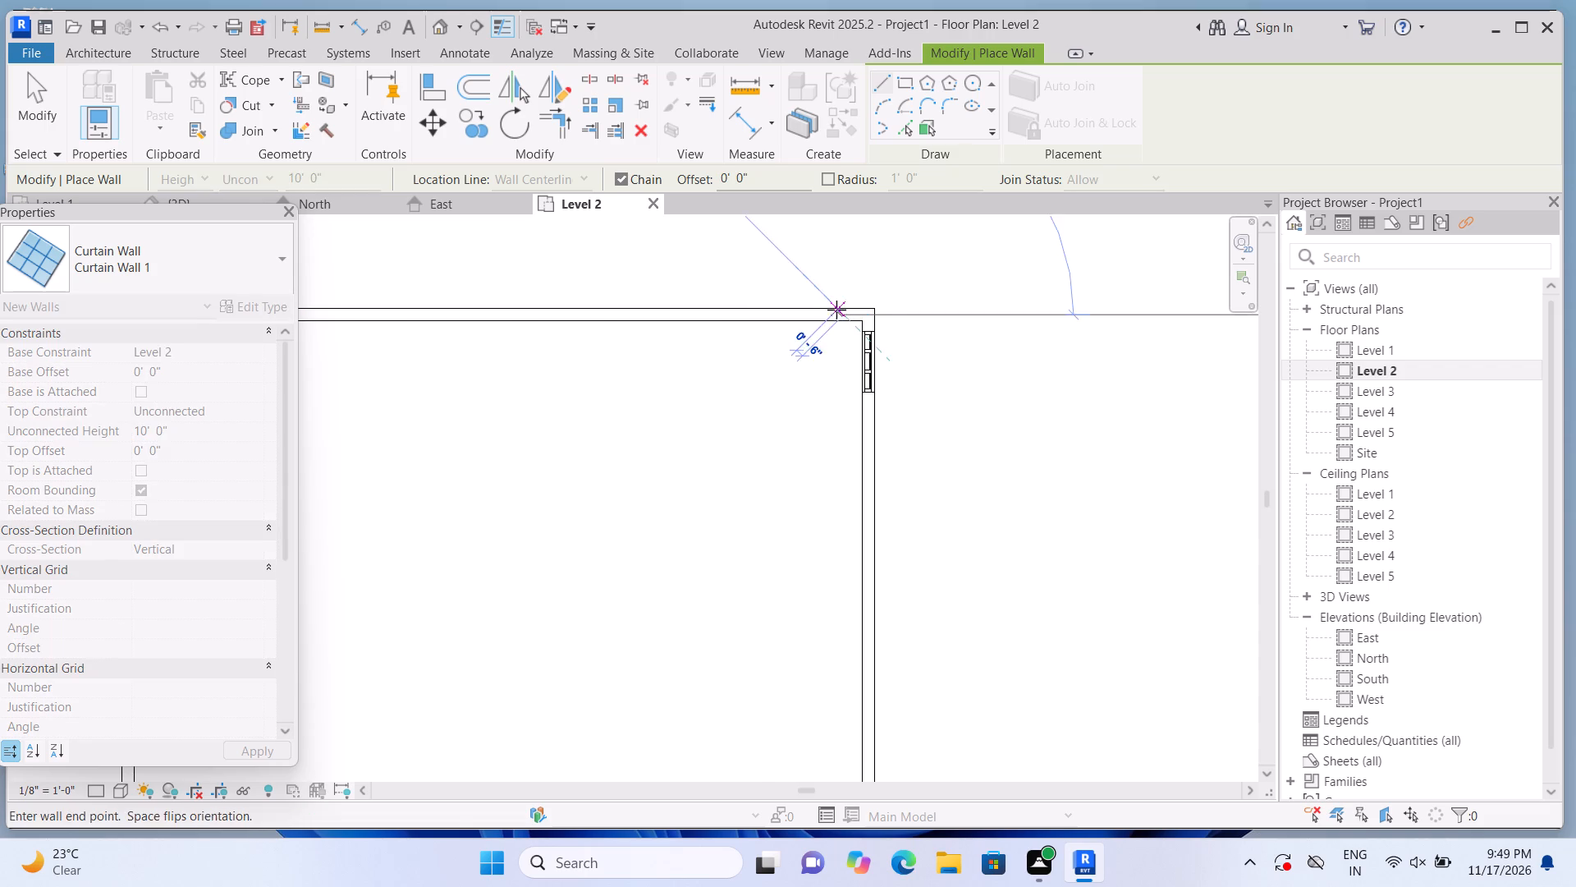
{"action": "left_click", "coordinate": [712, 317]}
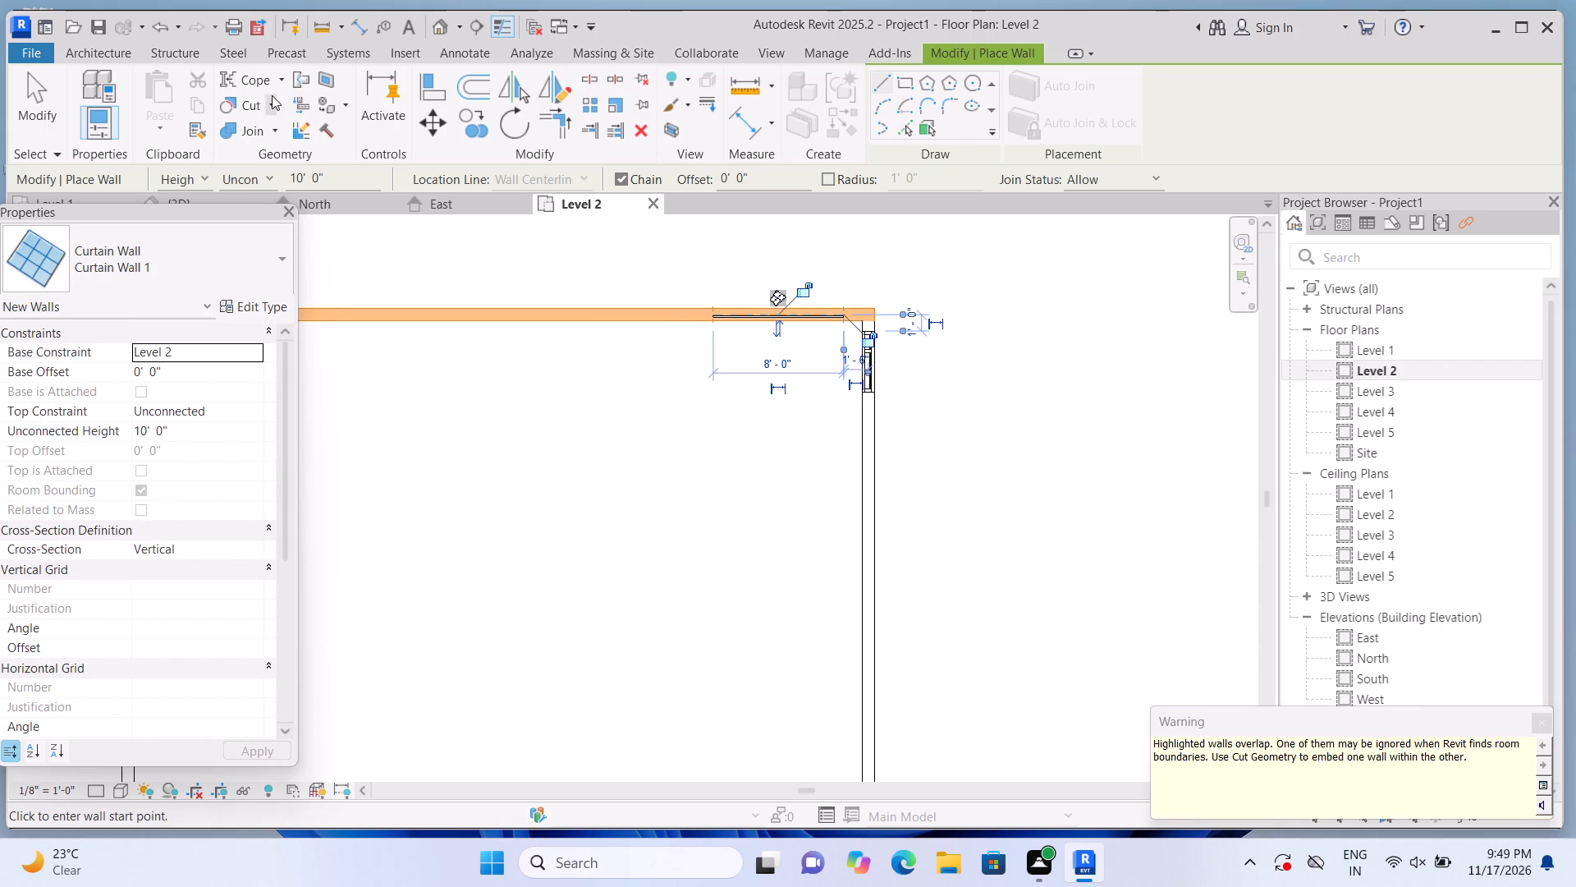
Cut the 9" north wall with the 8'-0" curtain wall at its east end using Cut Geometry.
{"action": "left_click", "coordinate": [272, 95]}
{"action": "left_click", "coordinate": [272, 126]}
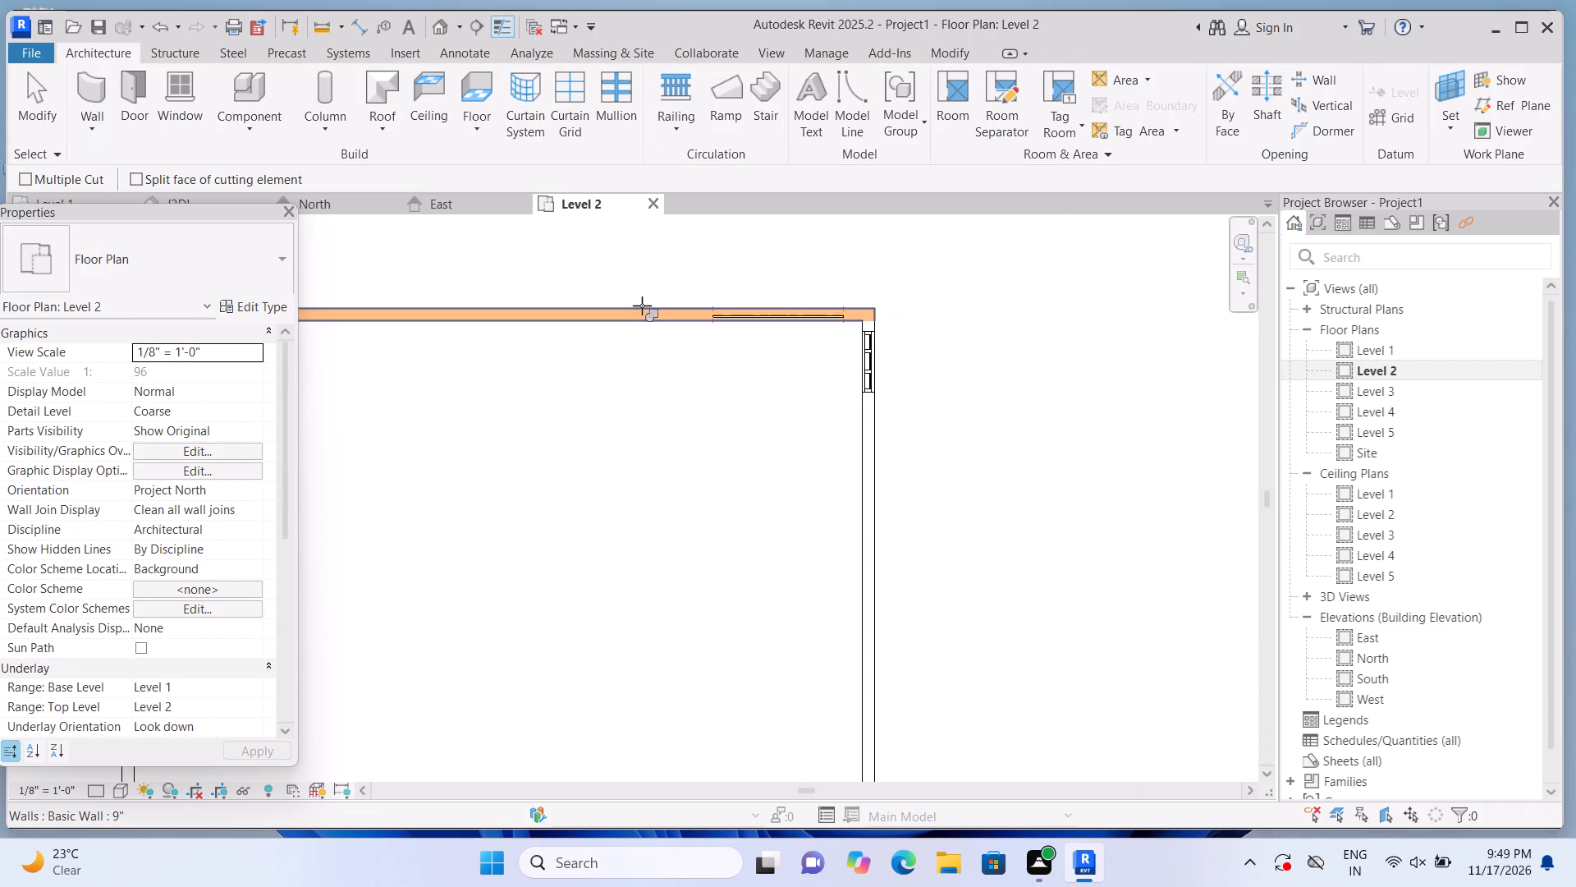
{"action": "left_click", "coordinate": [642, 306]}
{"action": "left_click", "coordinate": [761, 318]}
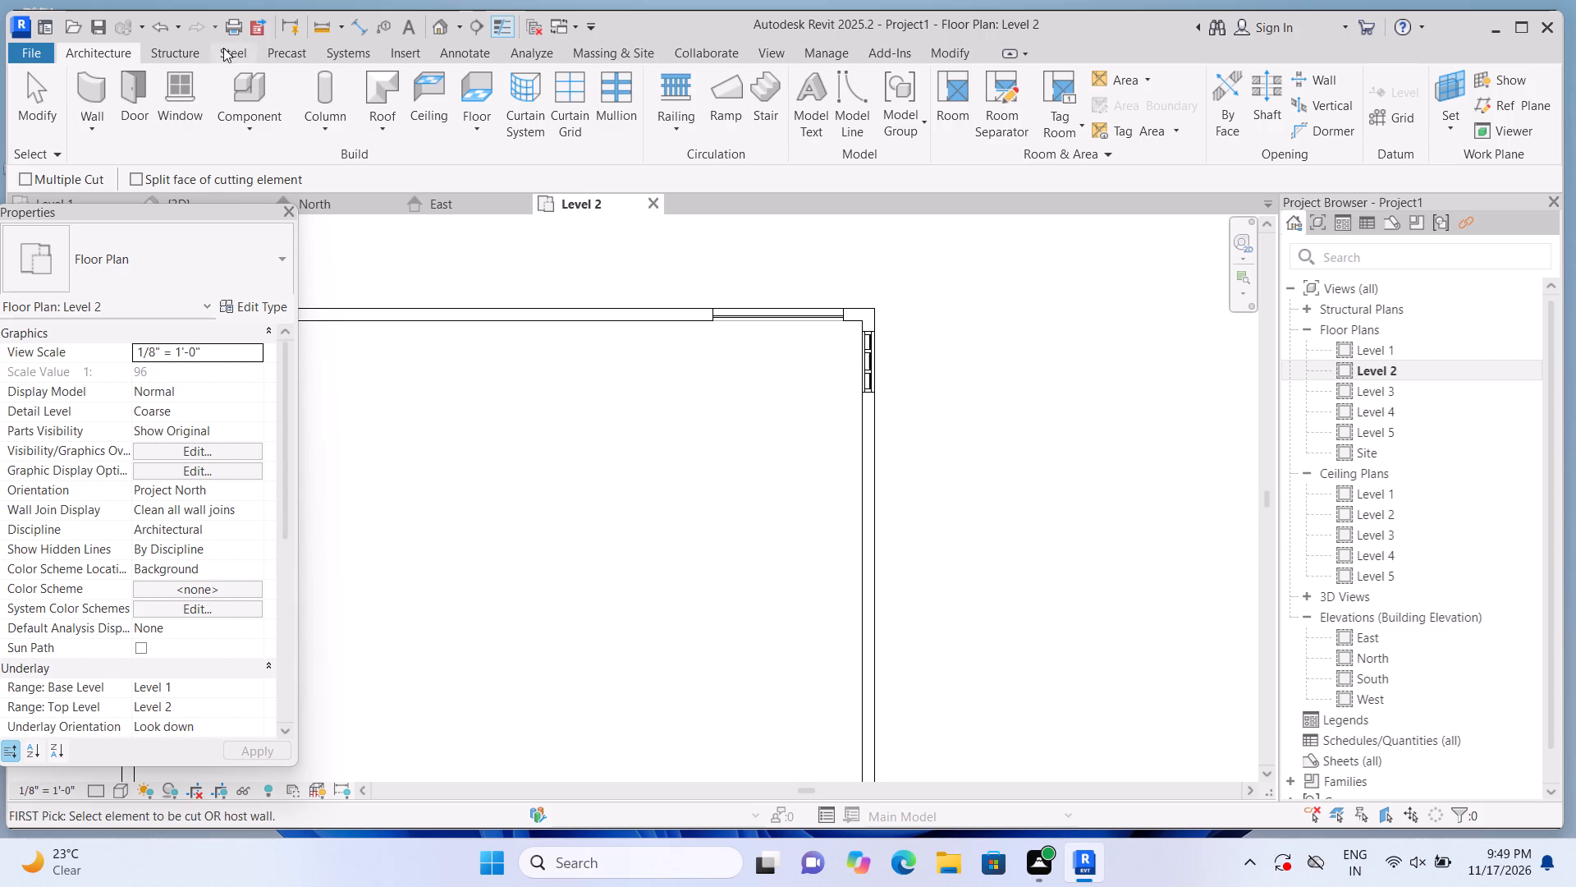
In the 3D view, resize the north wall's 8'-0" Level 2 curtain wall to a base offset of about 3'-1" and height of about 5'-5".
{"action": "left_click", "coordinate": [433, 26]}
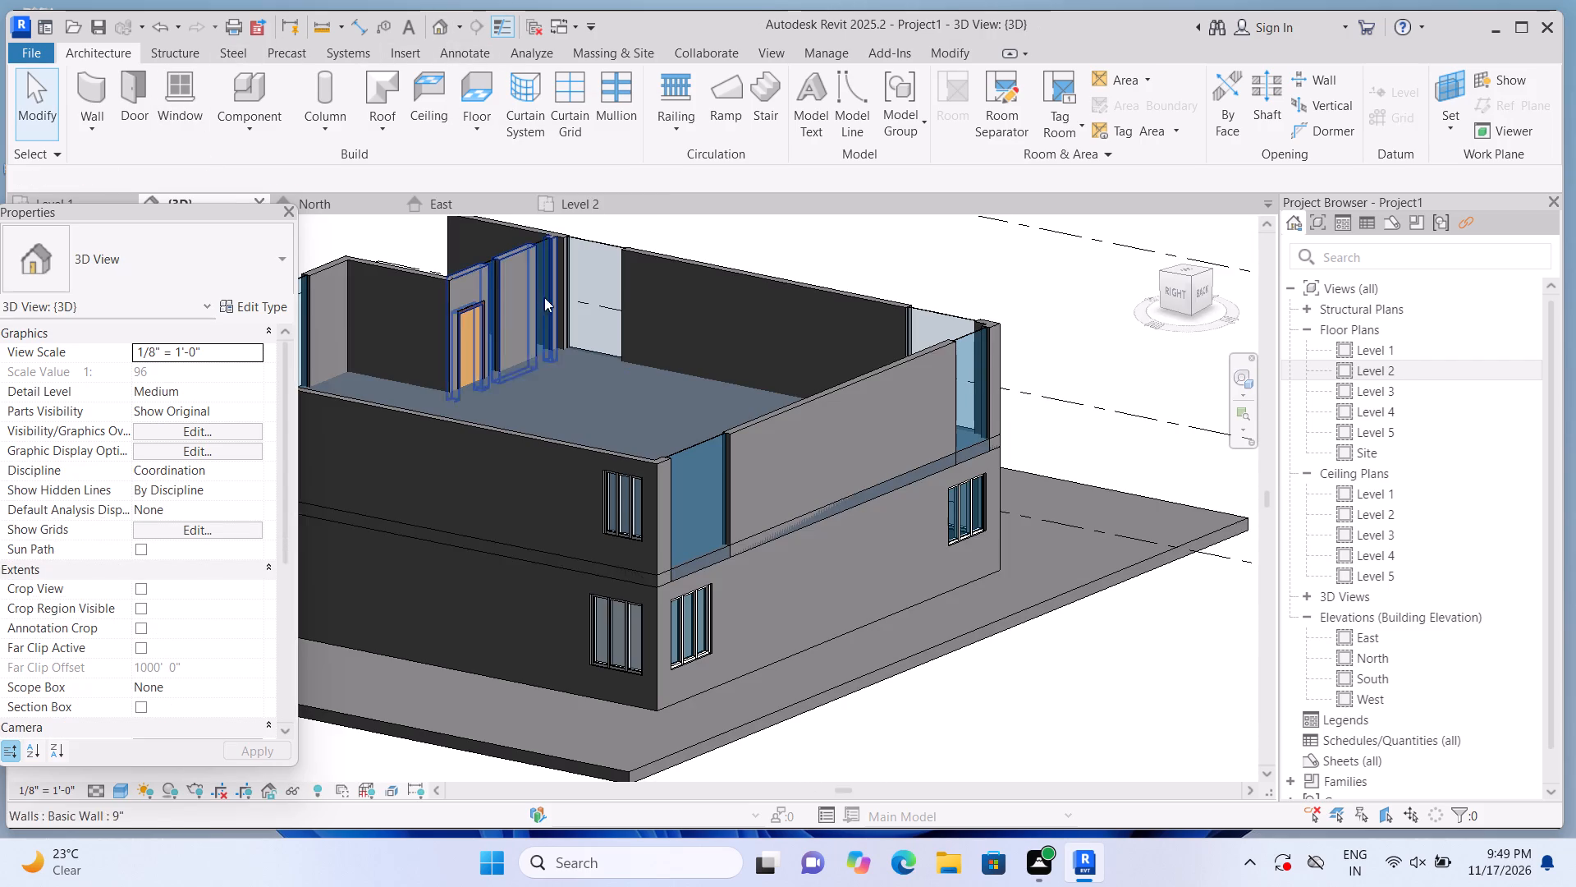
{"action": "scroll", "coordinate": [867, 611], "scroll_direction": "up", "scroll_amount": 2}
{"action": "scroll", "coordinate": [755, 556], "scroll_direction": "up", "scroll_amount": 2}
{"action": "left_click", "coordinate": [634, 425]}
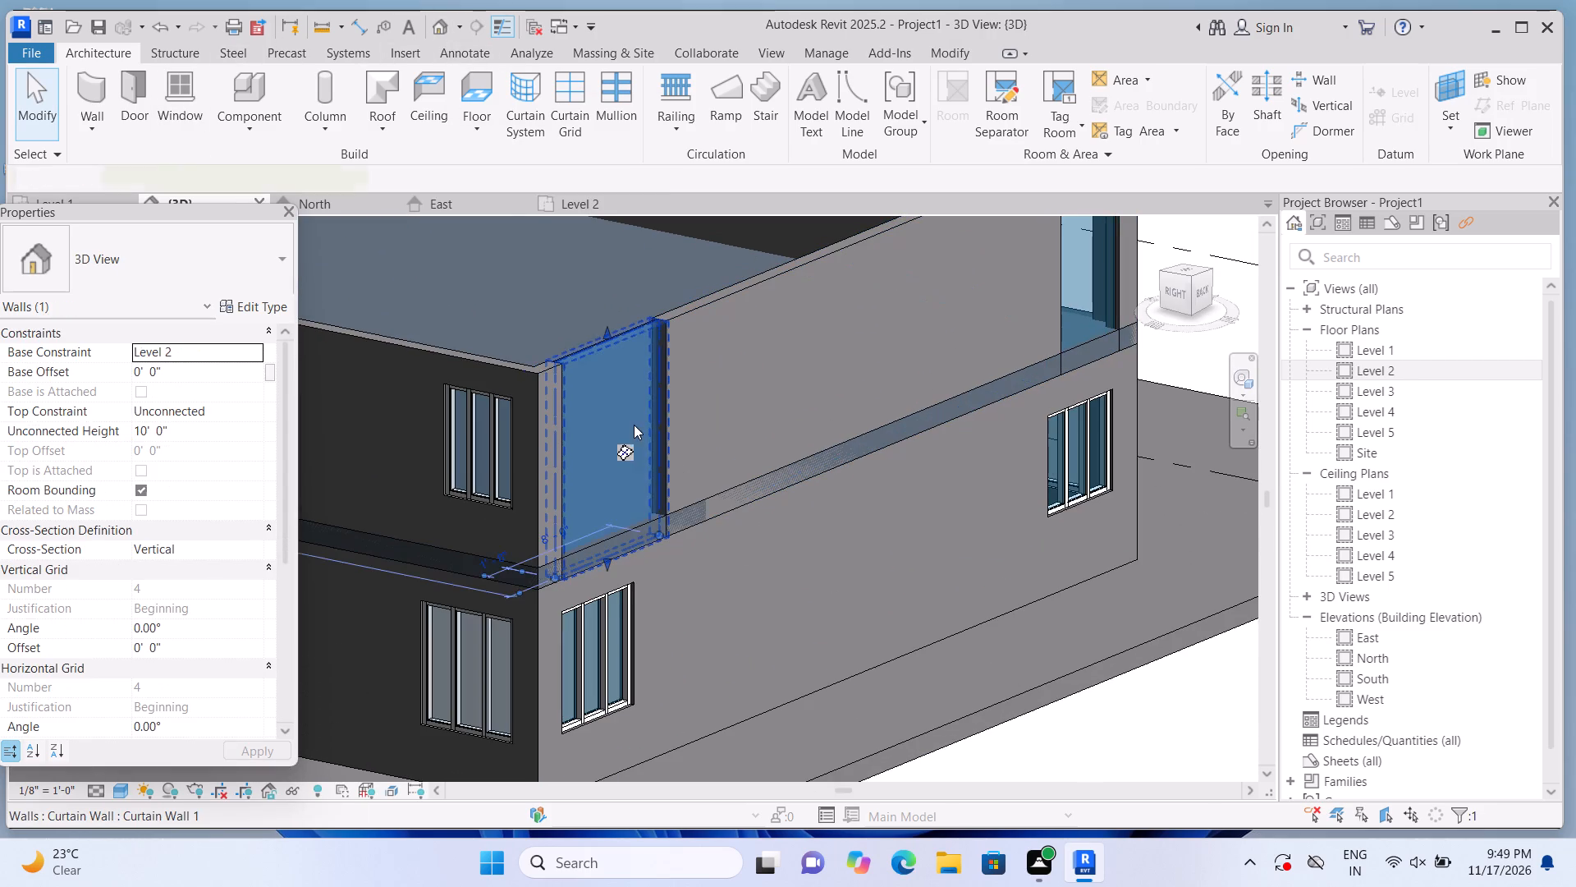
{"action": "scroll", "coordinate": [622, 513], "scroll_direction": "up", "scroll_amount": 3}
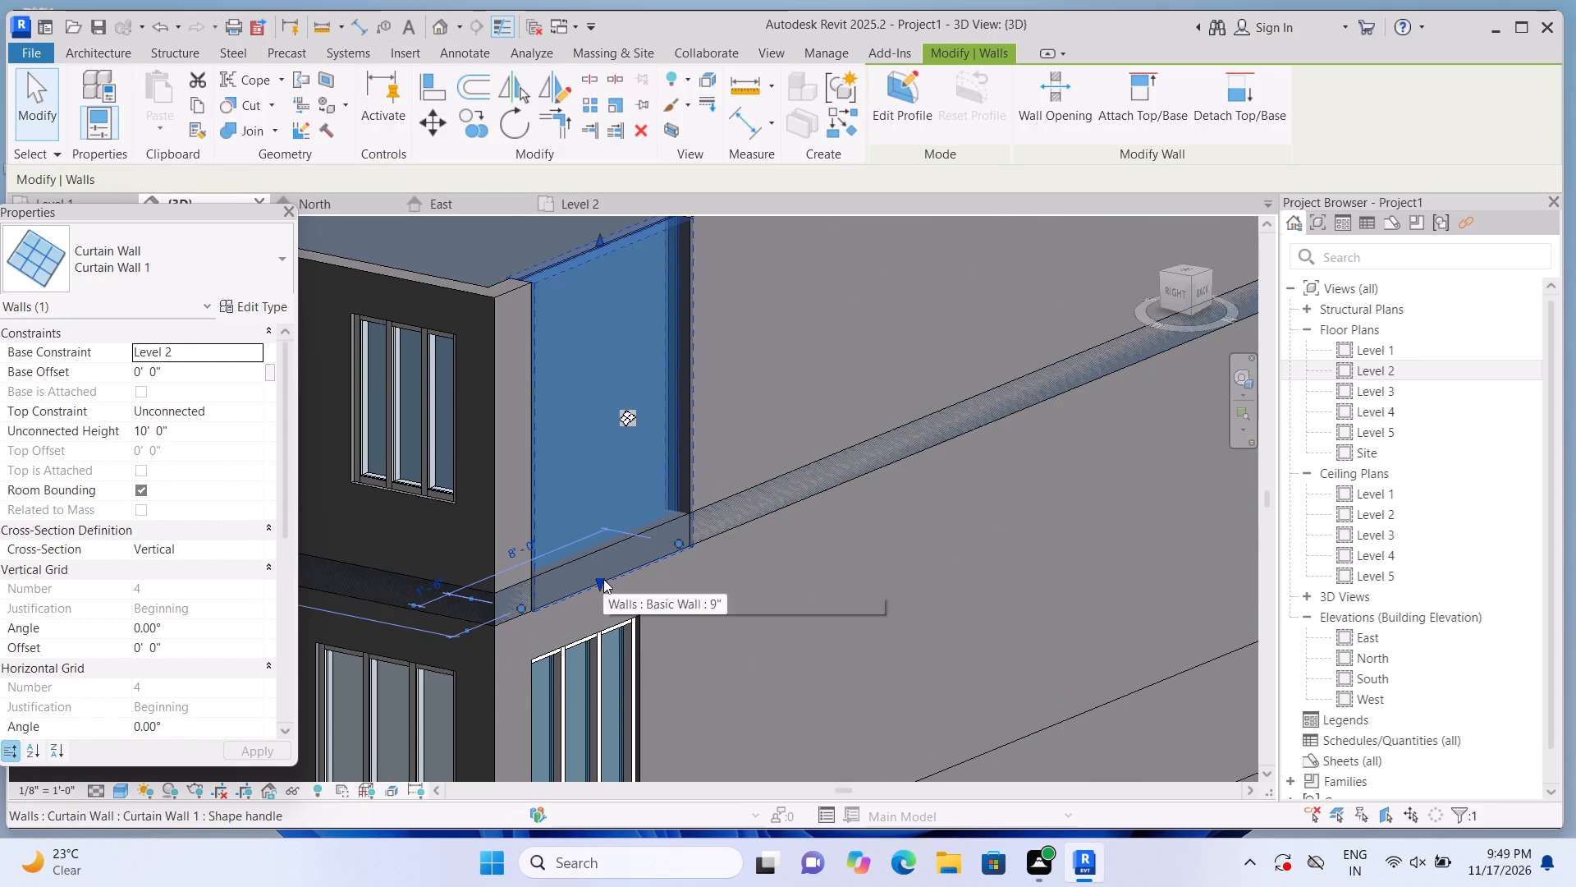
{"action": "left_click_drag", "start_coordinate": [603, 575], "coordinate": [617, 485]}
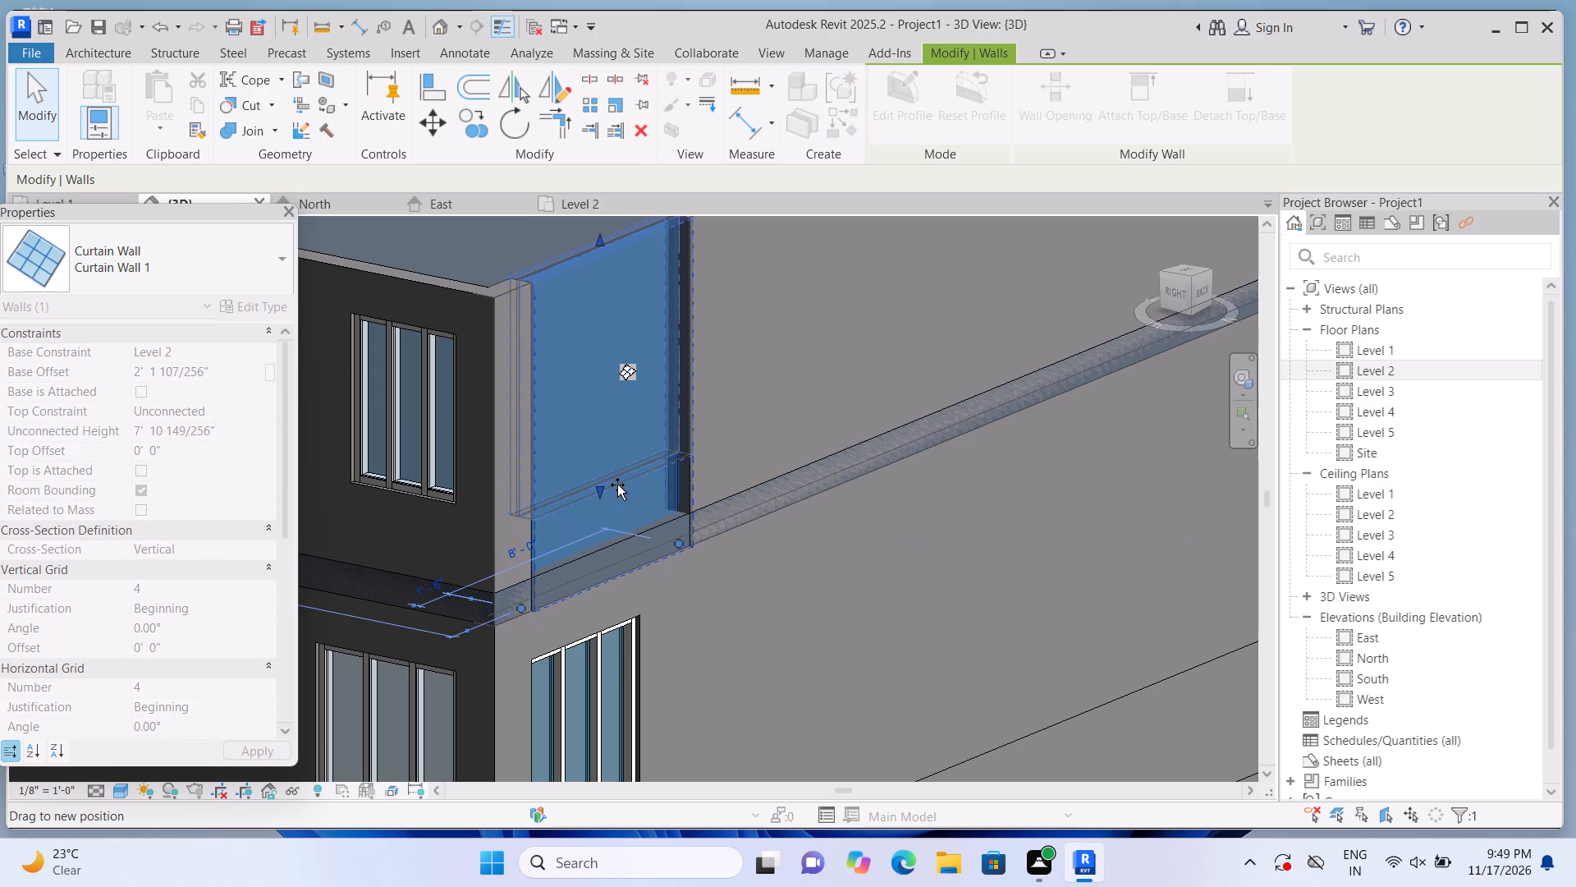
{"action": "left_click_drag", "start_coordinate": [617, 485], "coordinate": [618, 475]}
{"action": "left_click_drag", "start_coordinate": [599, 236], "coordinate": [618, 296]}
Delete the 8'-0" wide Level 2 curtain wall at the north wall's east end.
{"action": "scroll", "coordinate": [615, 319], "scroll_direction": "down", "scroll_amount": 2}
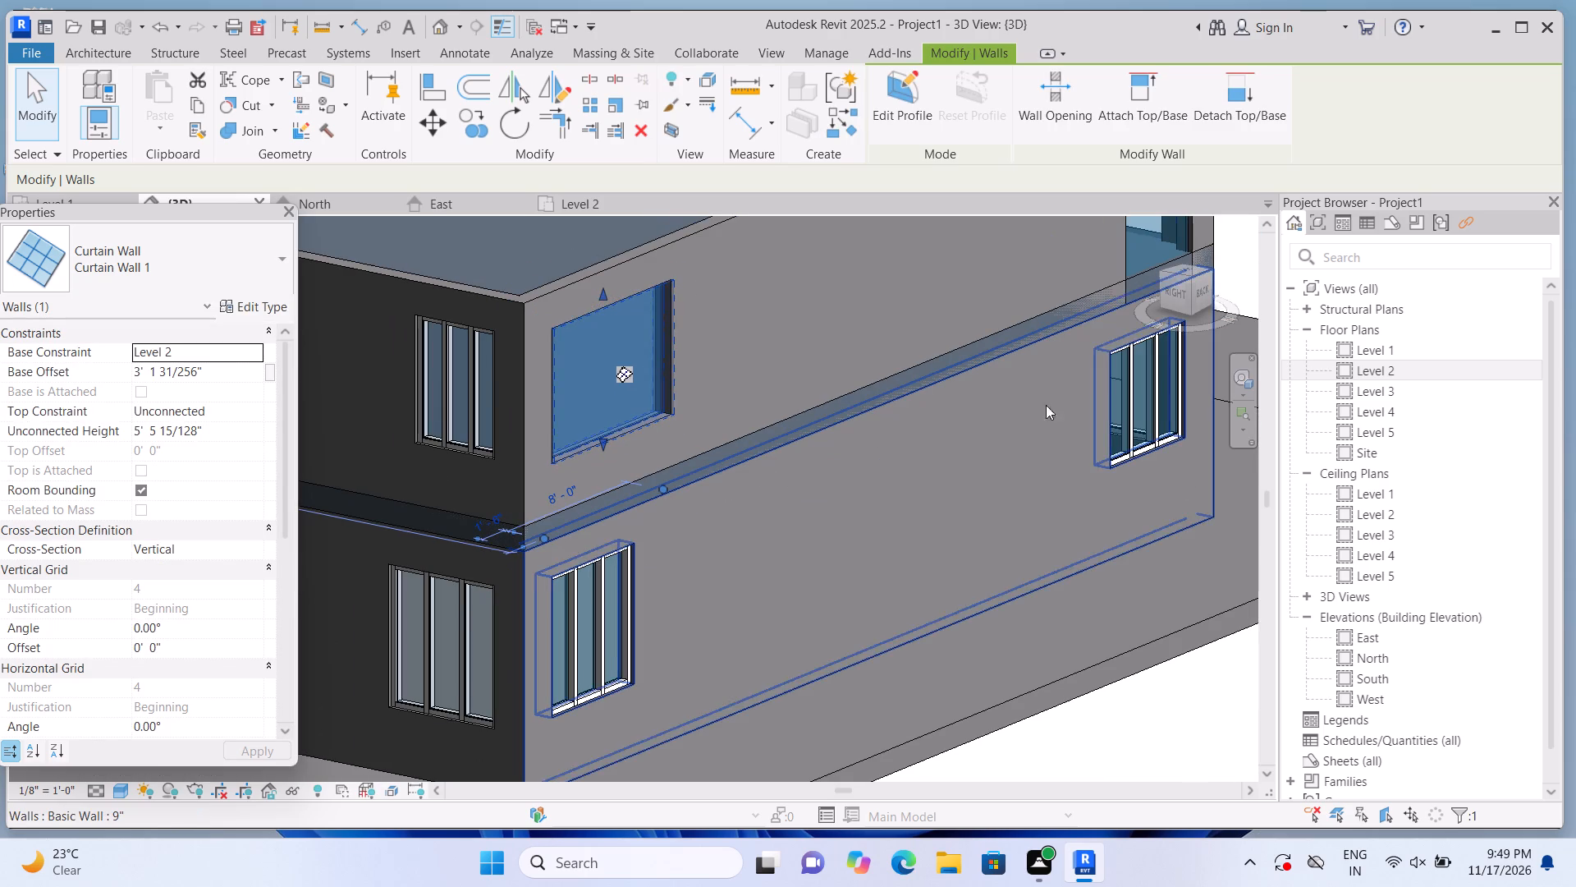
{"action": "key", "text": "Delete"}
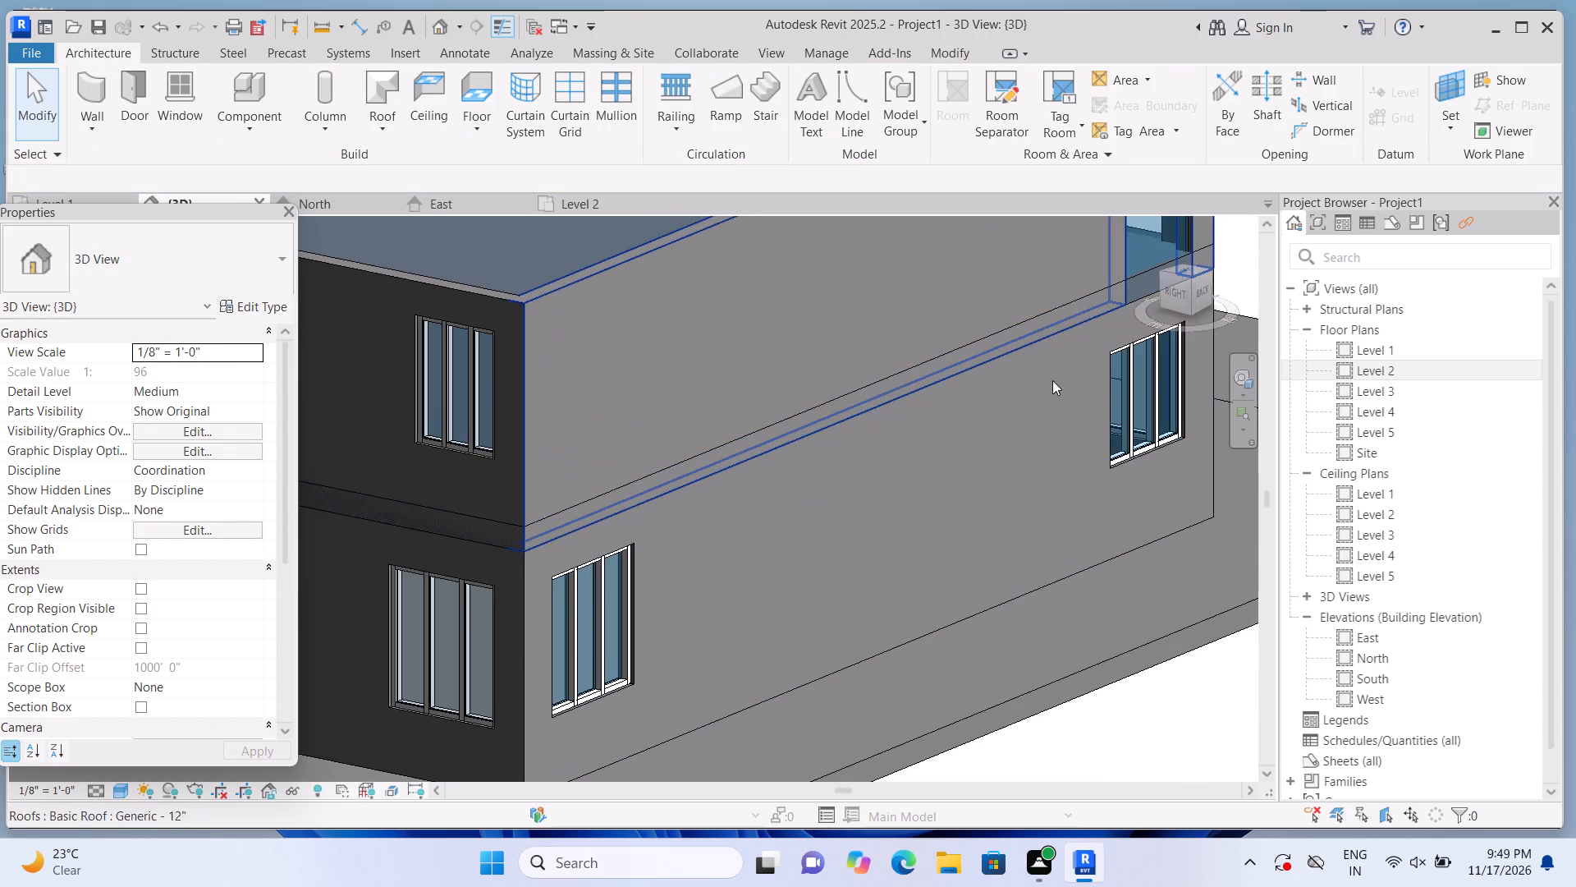
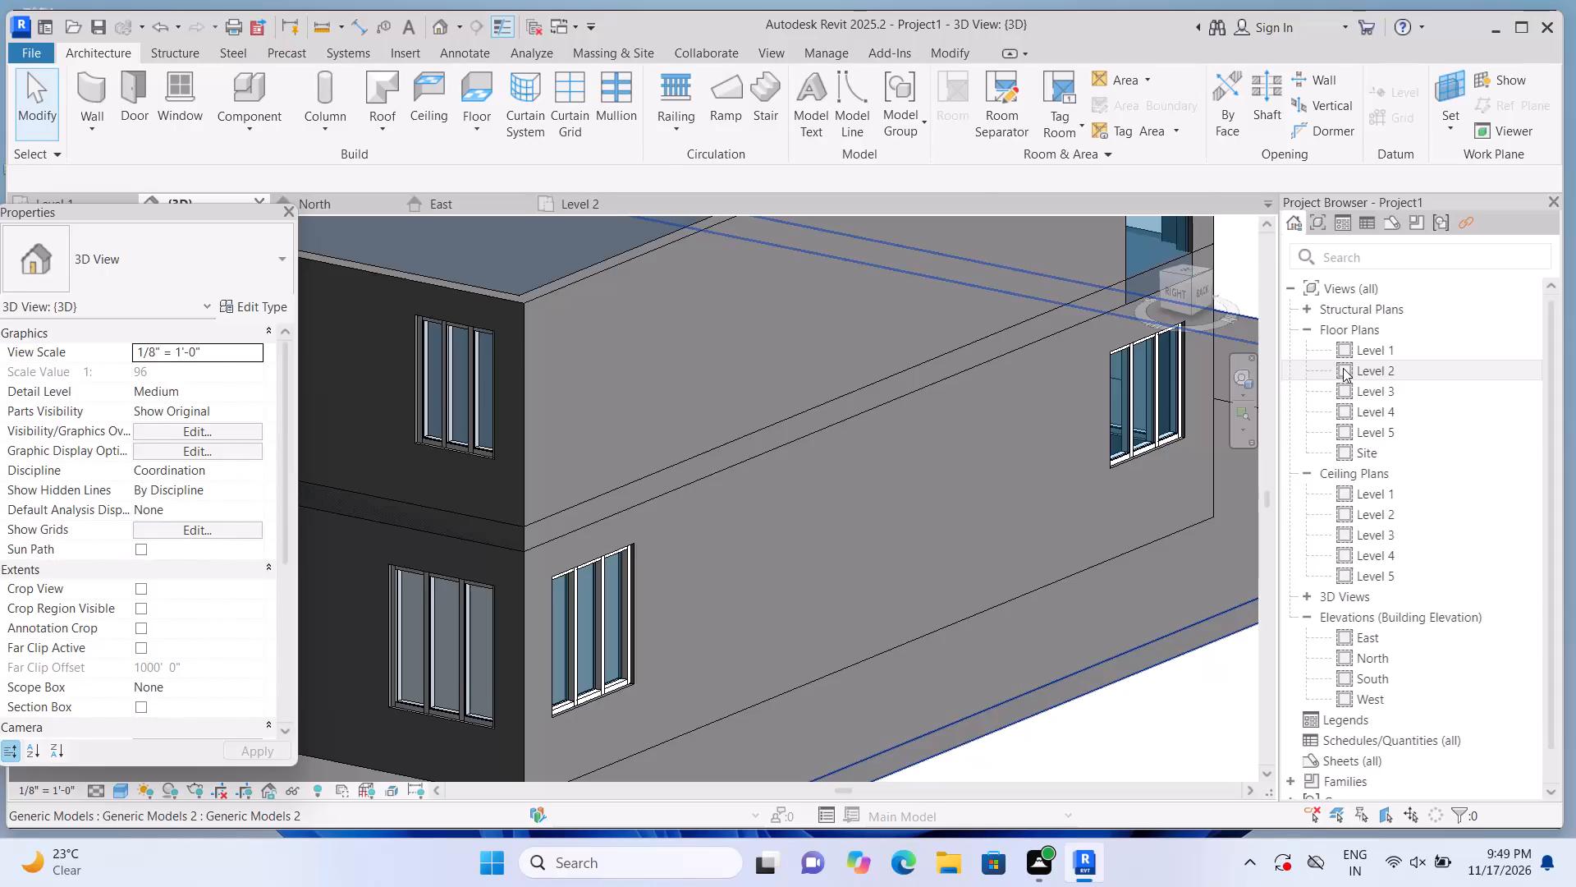
In the Level 2 floor plan, draw a Curtain Wall 1 segment about 5' long along the upper exterior wall near its east corner.
{"action": "double_click", "coordinate": [1343, 368]}
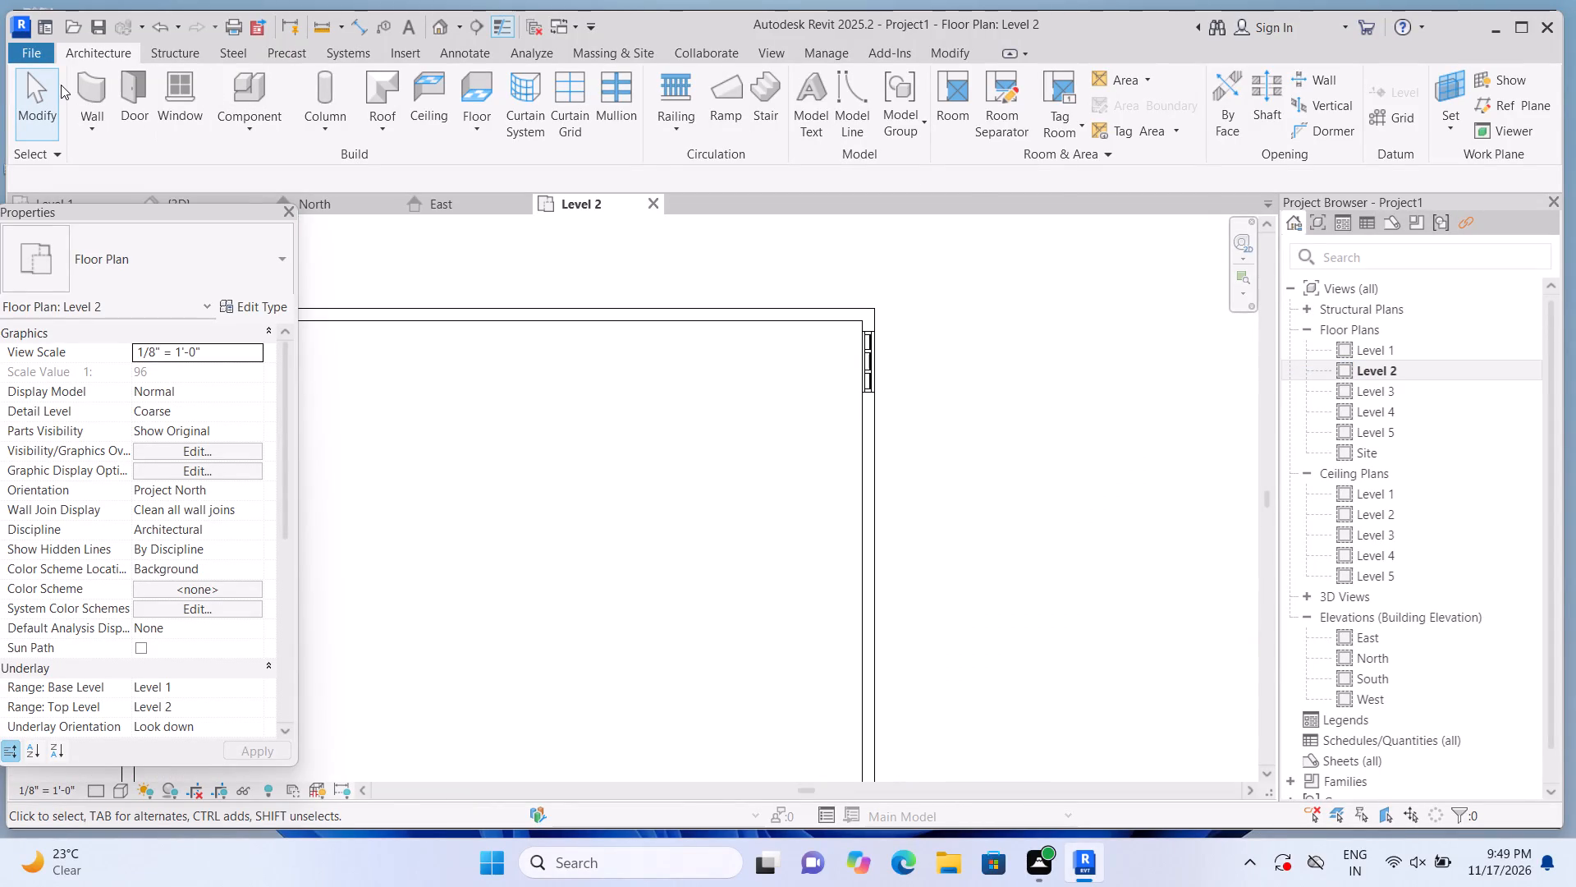
{"action": "left_click", "coordinate": [81, 85]}
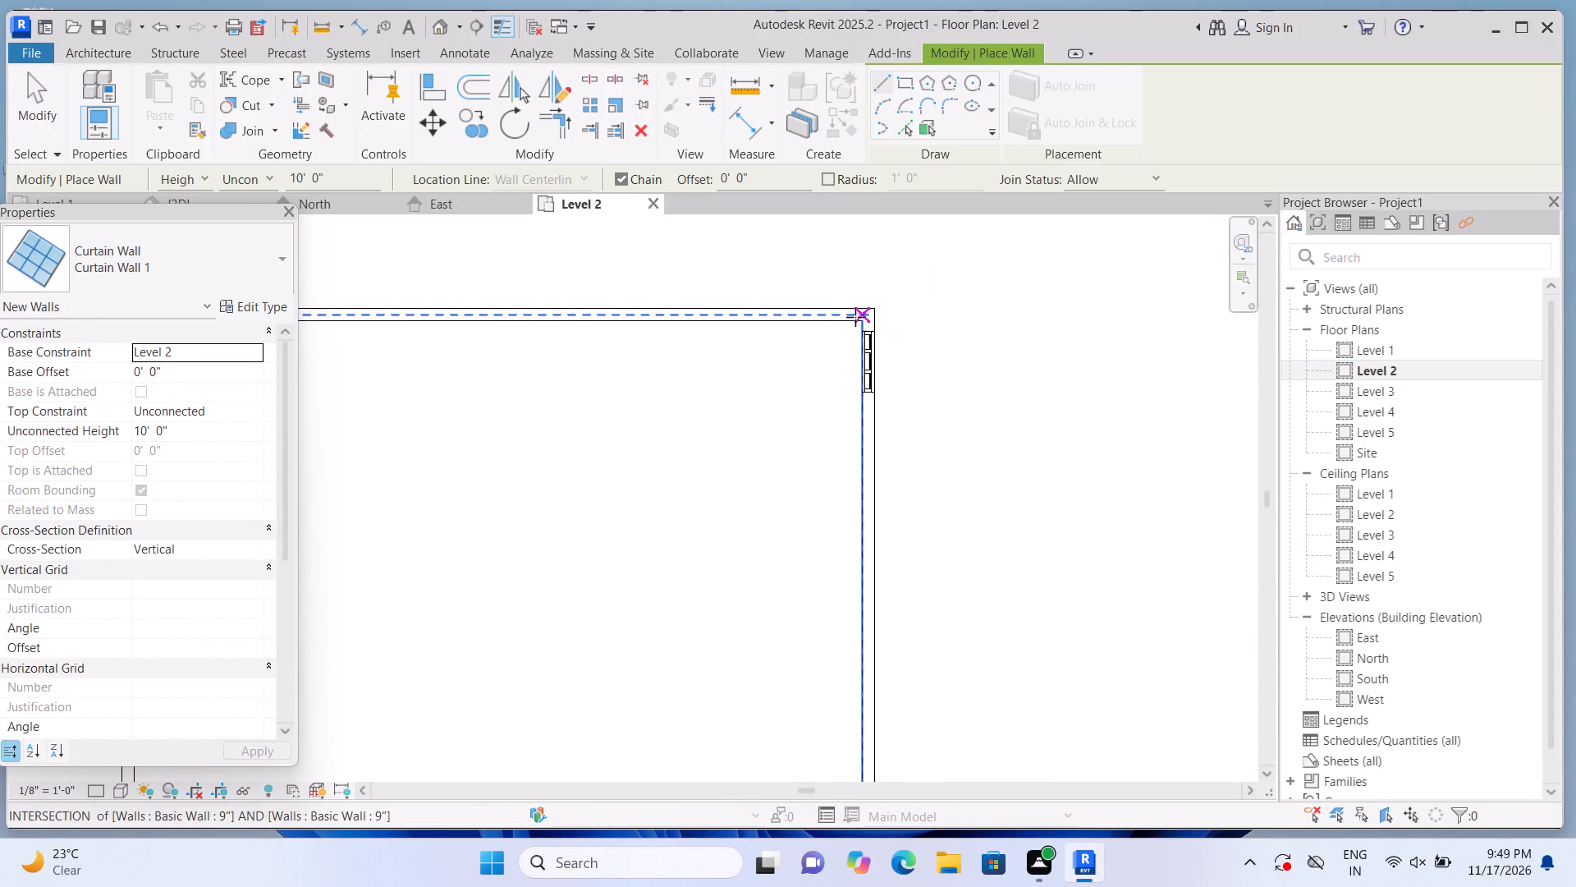
{"action": "left_click", "coordinate": [845, 314]}
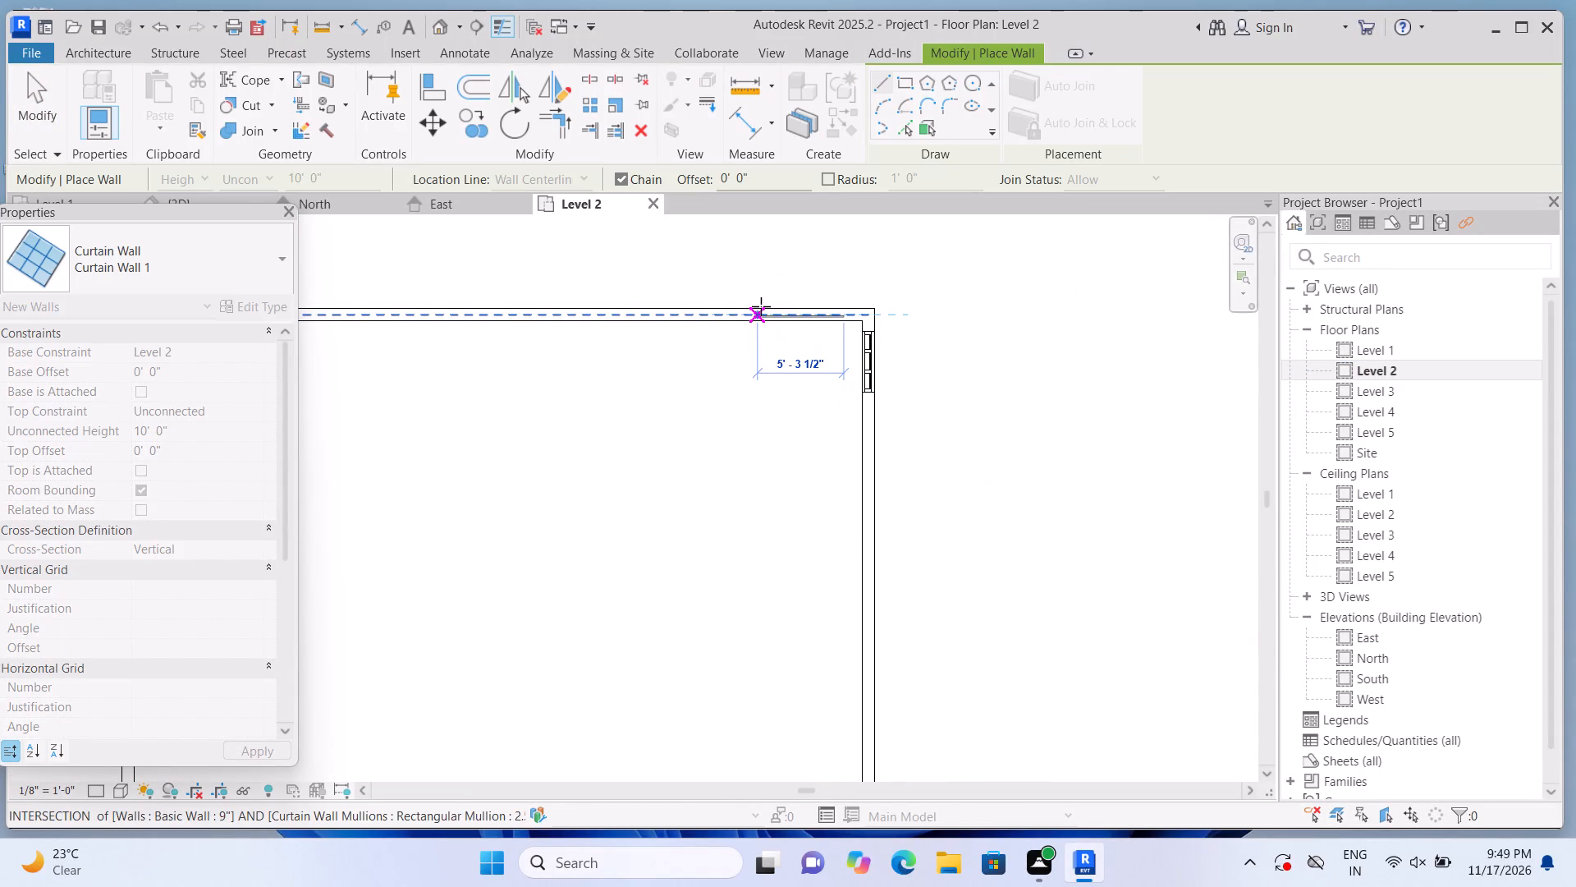
{"action": "left_click", "coordinate": [761, 305]}
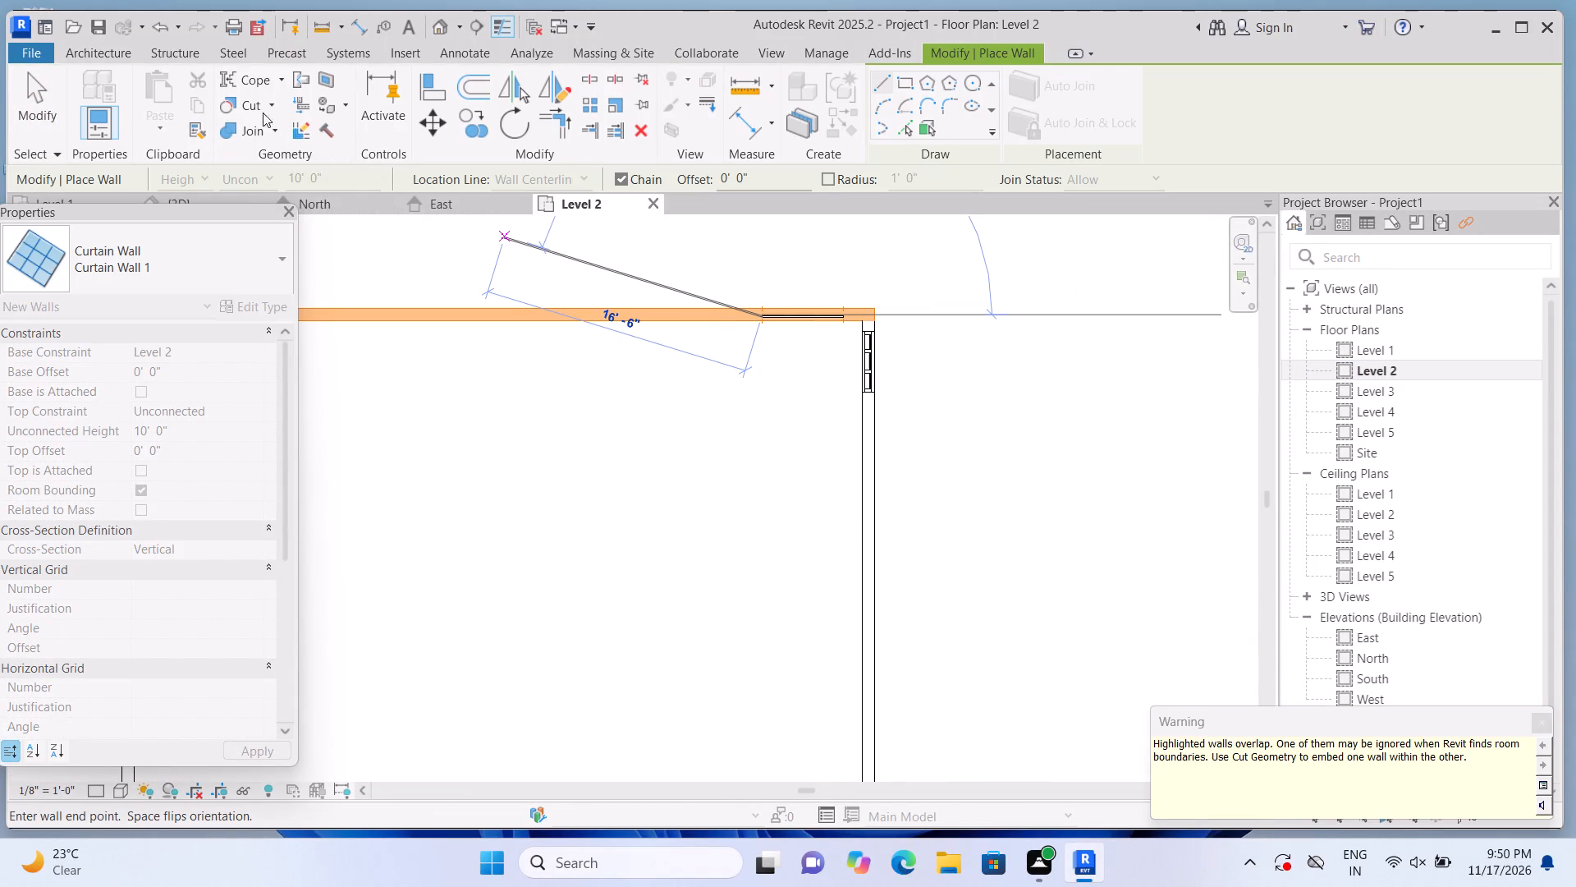
Cut the 9" exterior wall with the new curtain wall so that it is embedded in the host wall.
{"action": "left_click", "coordinate": [268, 106]}
{"action": "left_click", "coordinate": [277, 141]}
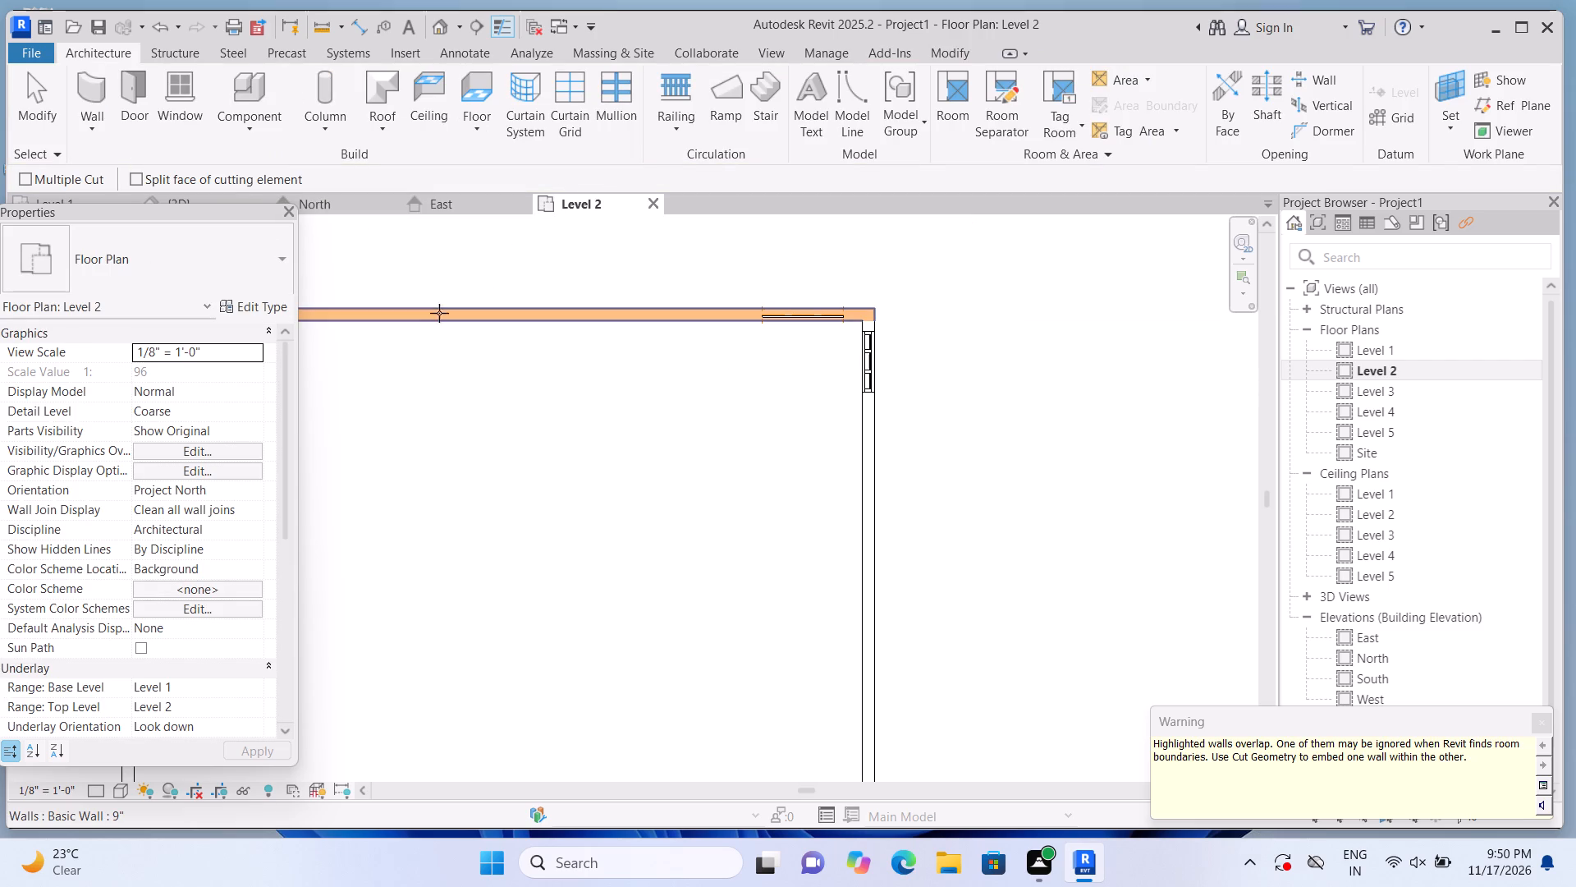
{"action": "left_click", "coordinate": [440, 315]}
{"action": "left_click", "coordinate": [795, 321]}
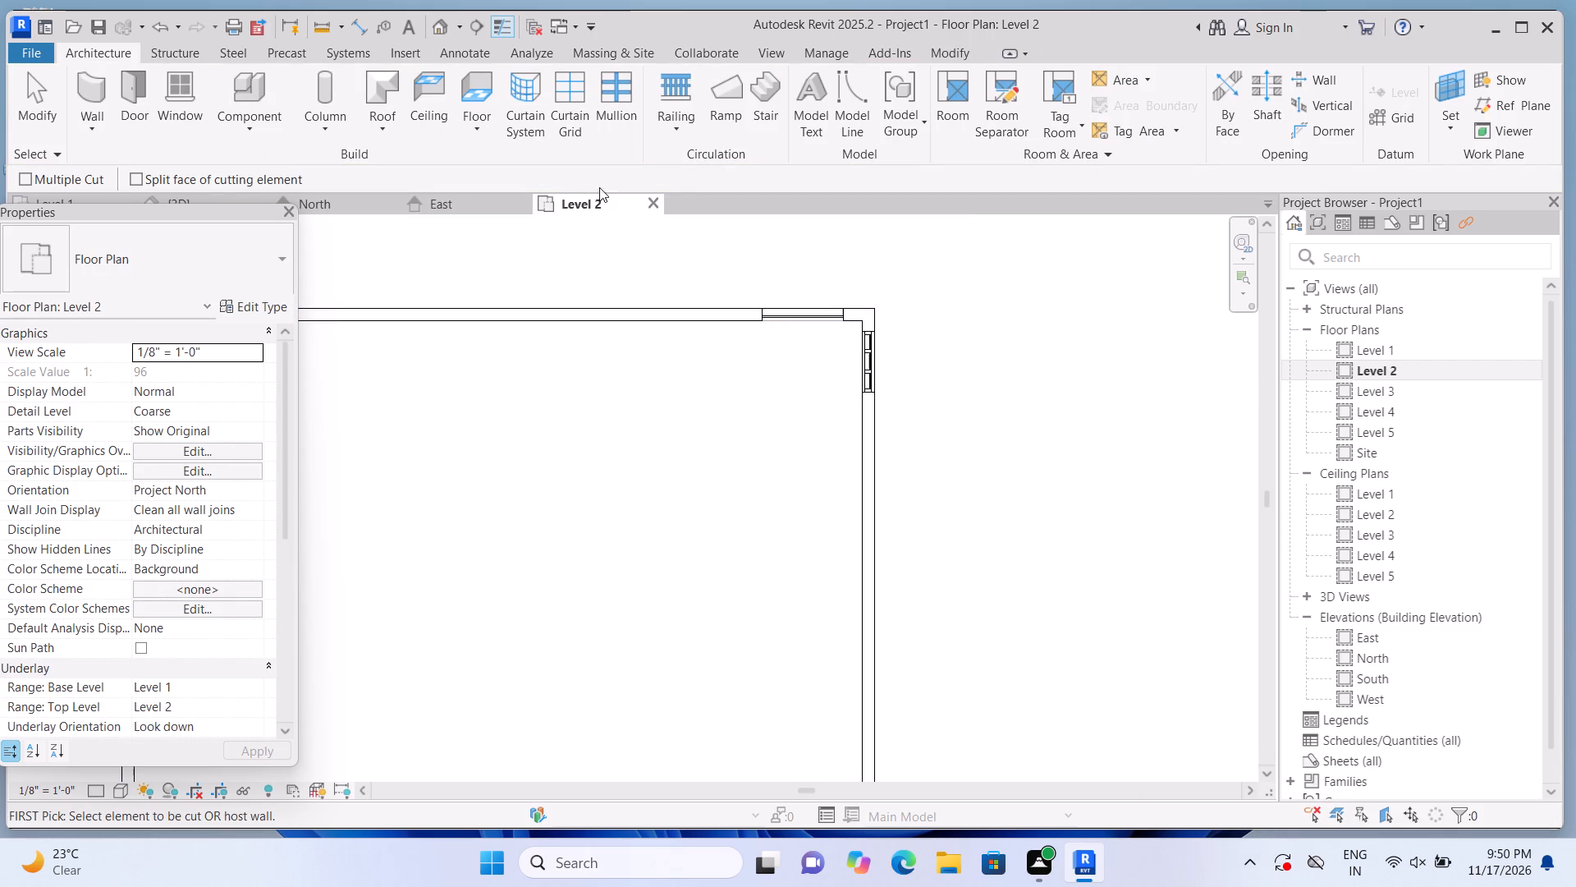
In the 3D view, raise the new curtain wall's bottom edge to a base offset of about 3'-4" above Level 2.
{"action": "left_click", "coordinate": [449, 25]}
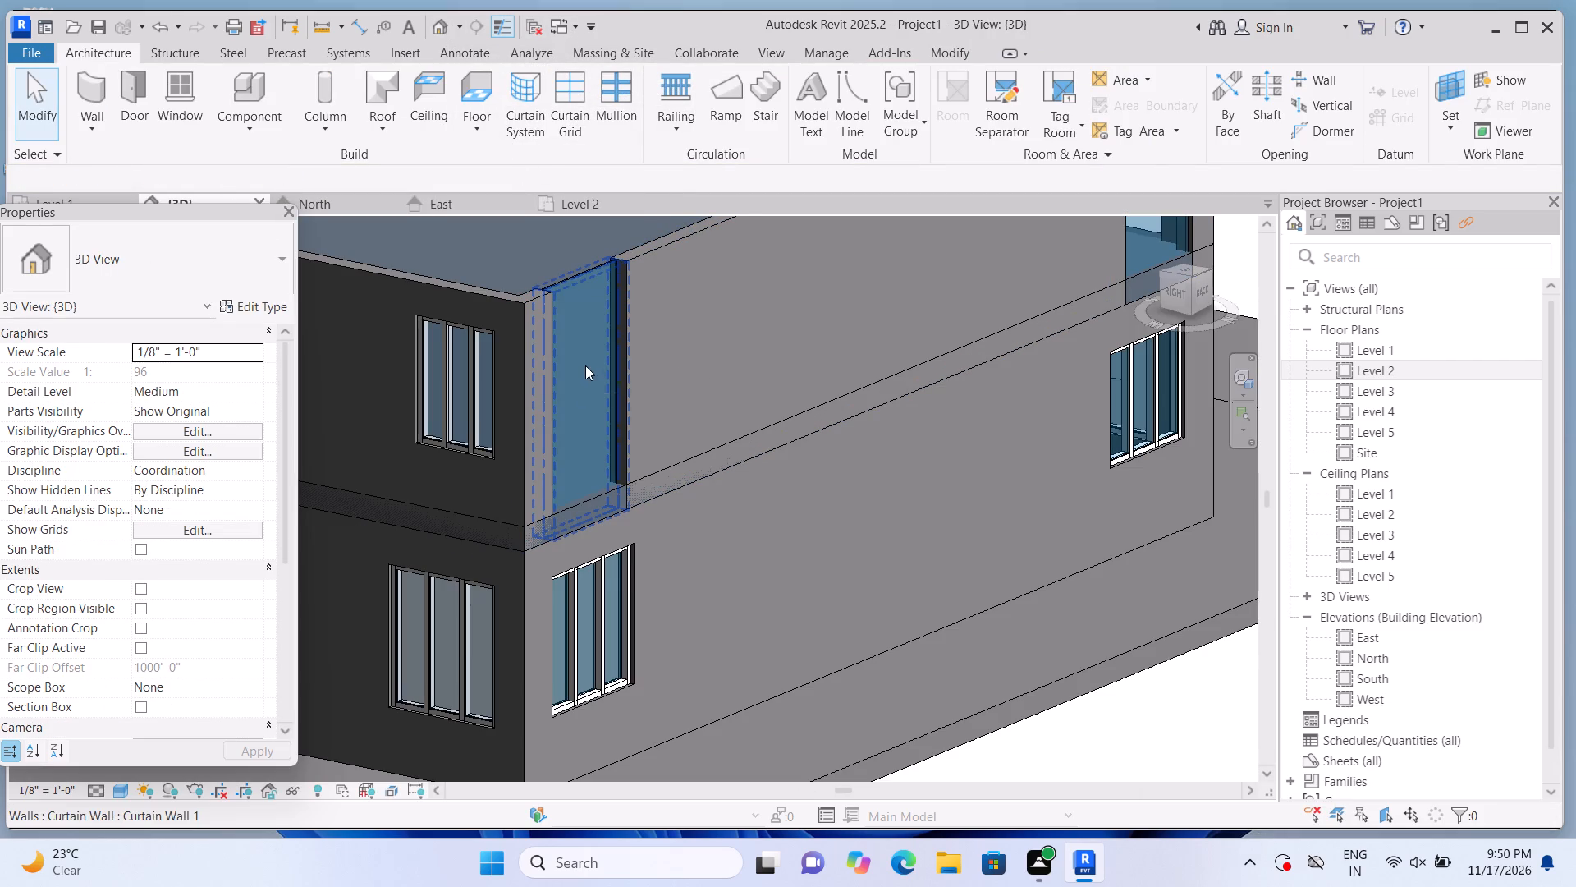
{"action": "left_click", "coordinate": [585, 365]}
{"action": "scroll", "coordinate": [598, 405], "scroll_direction": "up", "scroll_amount": 5}
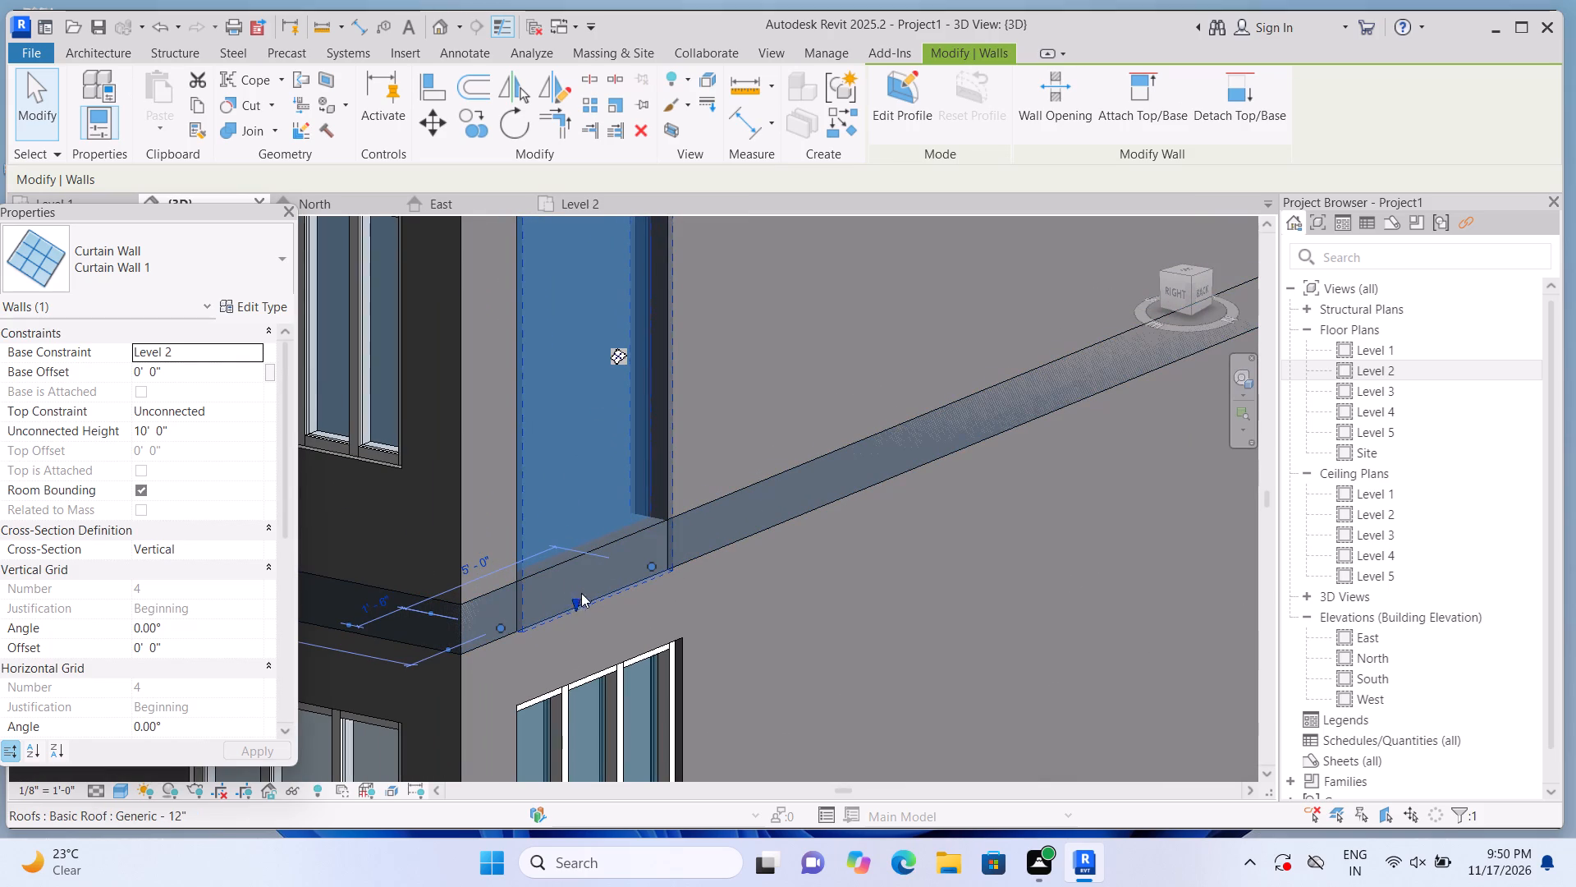
{"action": "left_click_drag", "start_coordinate": [575, 593], "coordinate": [589, 451]}
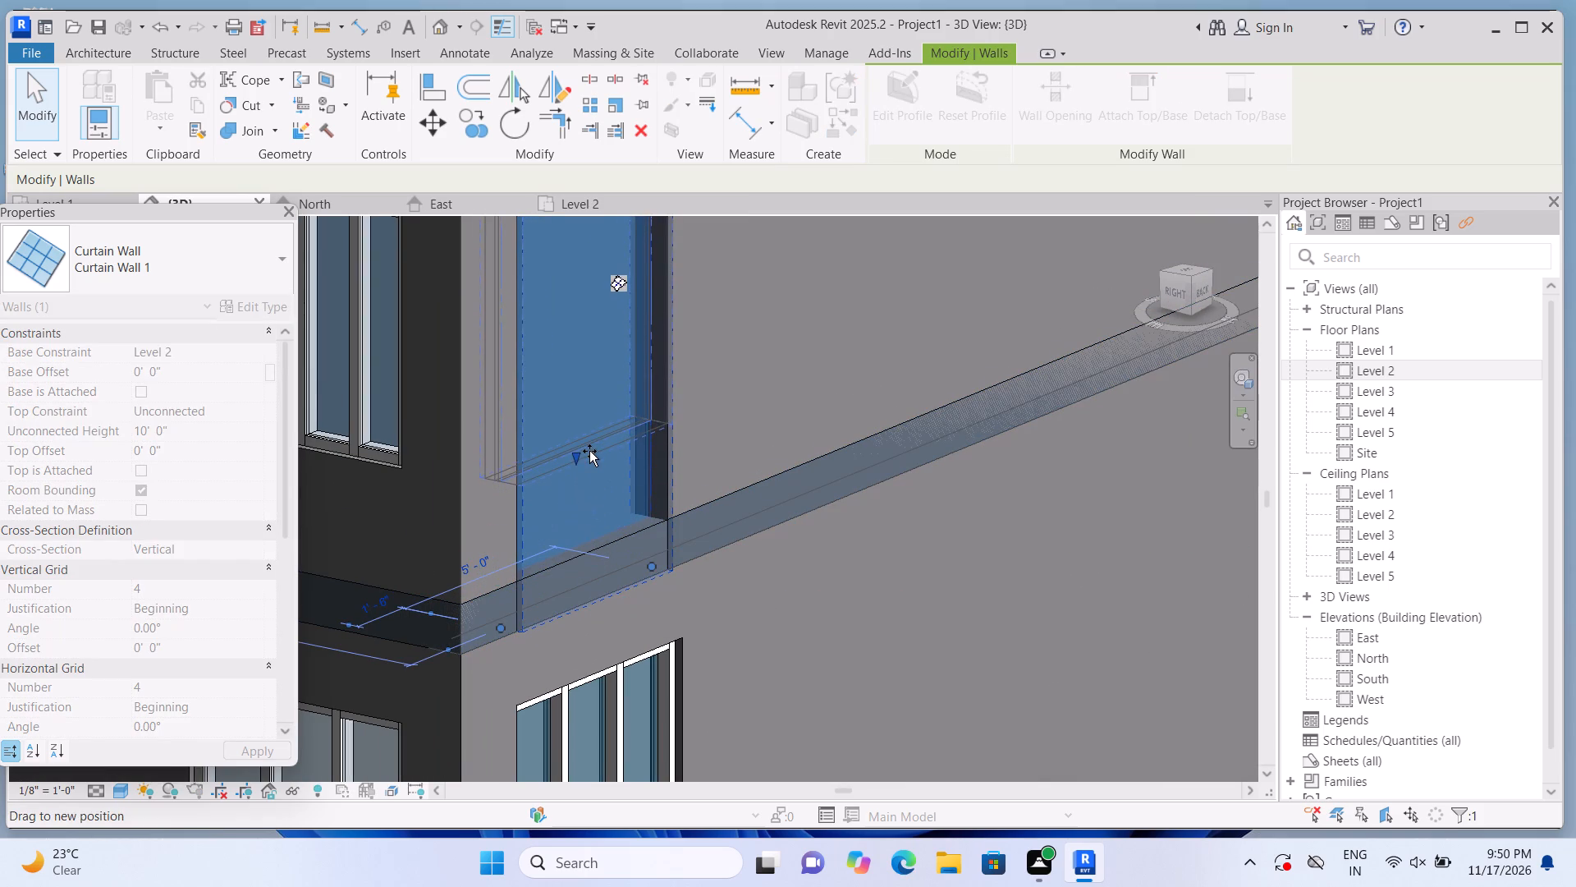
{"action": "left_click_drag", "start_coordinate": [589, 451], "coordinate": [585, 430]}
Lower the curtain wall's top edge to an unconnected height of about 5'-3".
{"action": "scroll", "coordinate": [586, 461], "scroll_direction": "down", "scroll_amount": 4}
{"action": "scroll", "coordinate": [607, 259], "scroll_direction": "up", "scroll_amount": 2}
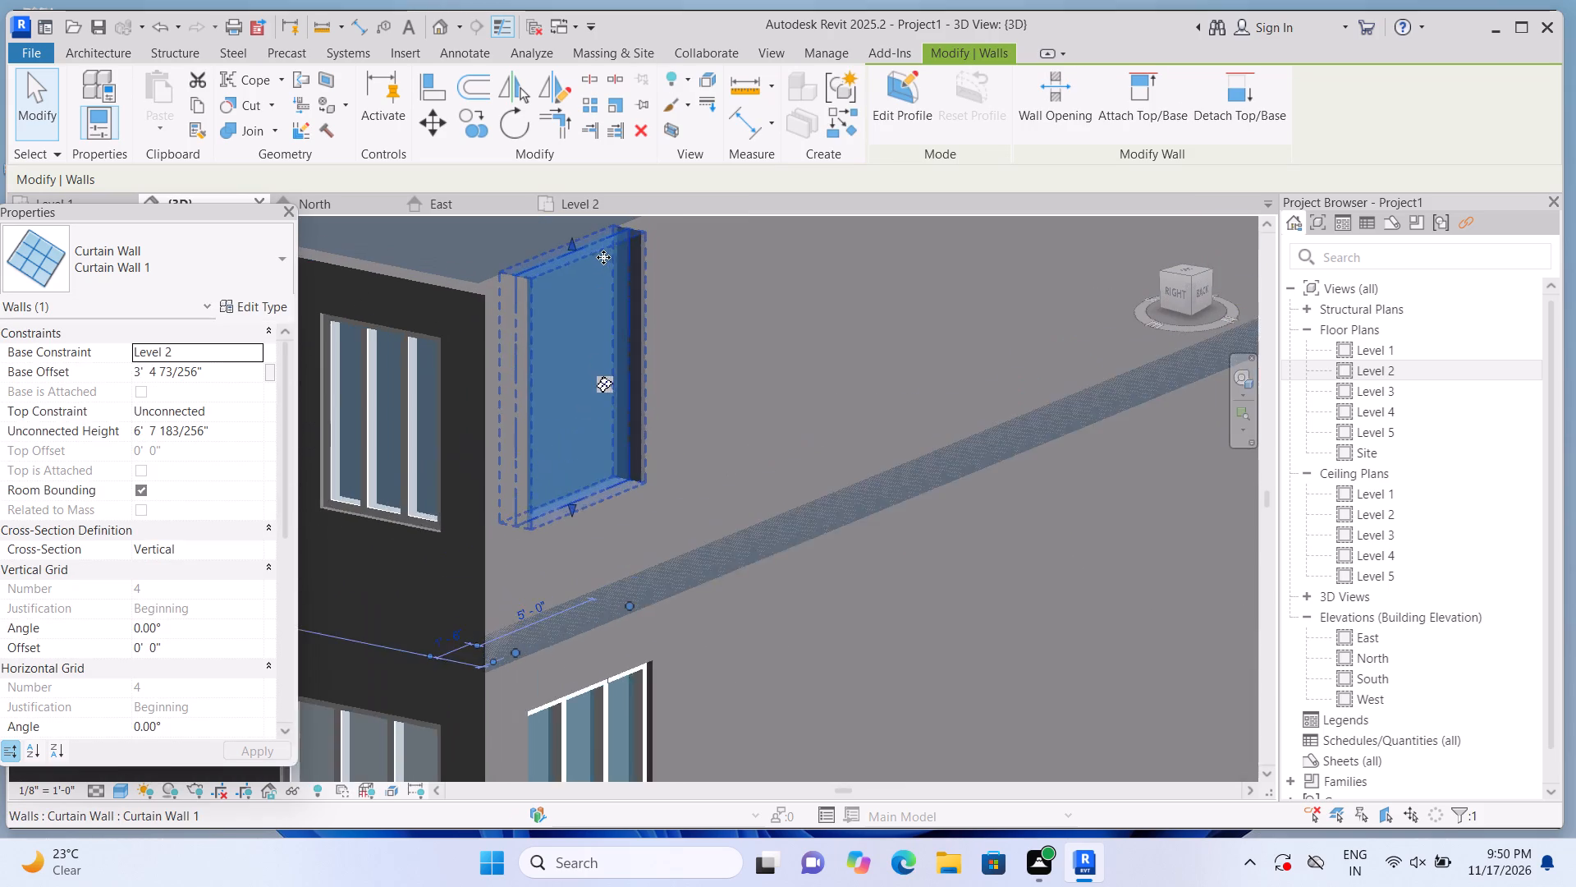
{"action": "scroll", "coordinate": [603, 257], "scroll_direction": "up", "scroll_amount": 2}
{"action": "left_click_drag", "start_coordinate": [563, 237], "coordinate": [588, 301]}
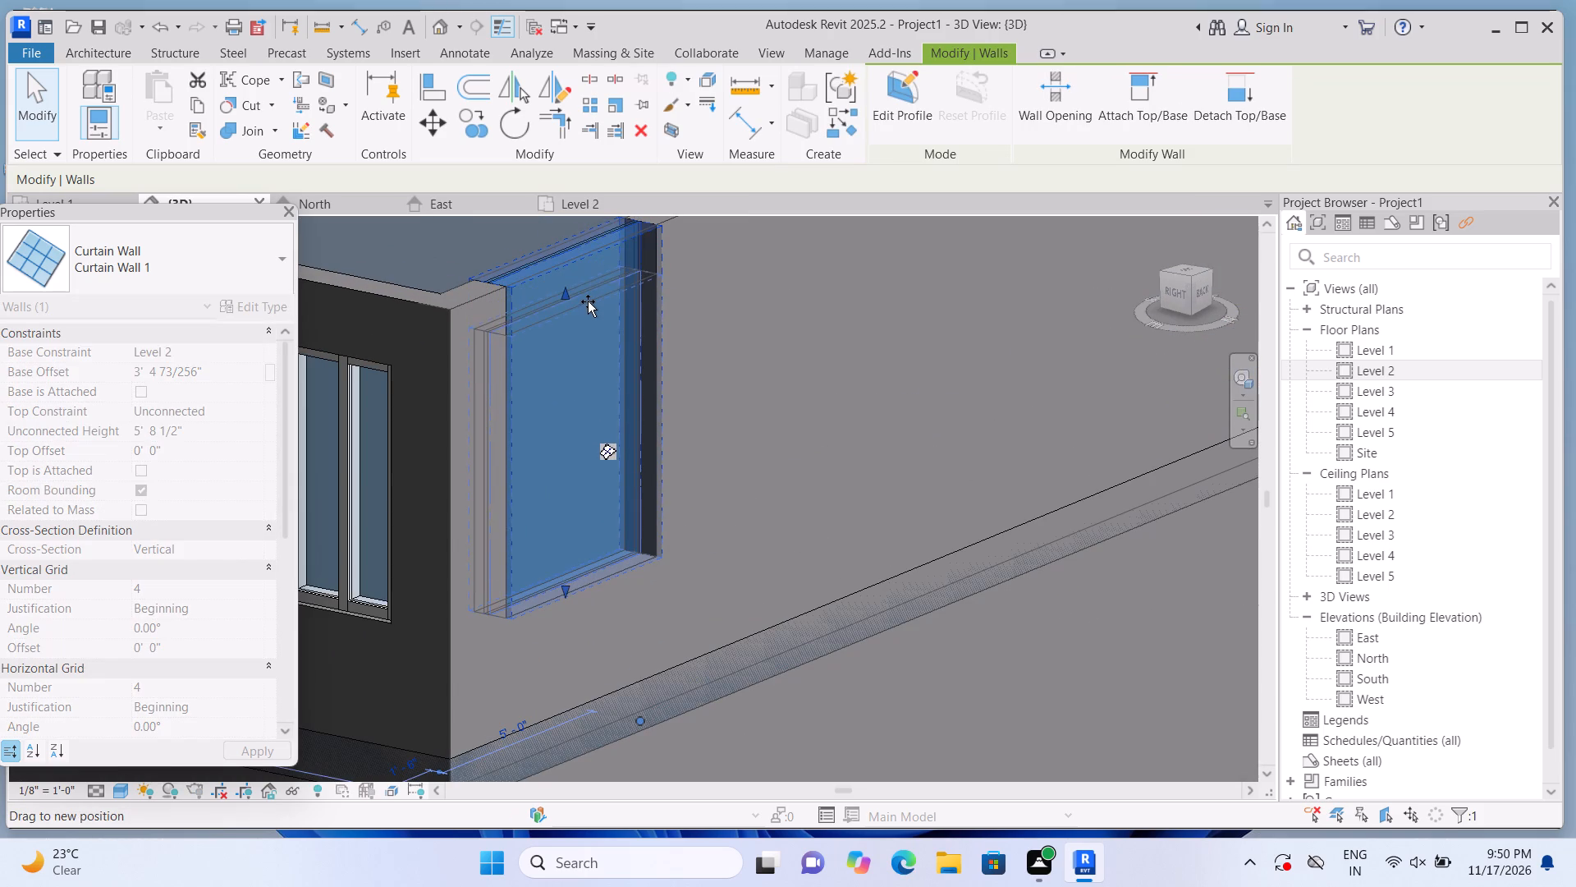
{"action": "left_click_drag", "start_coordinate": [588, 301], "coordinate": [598, 322]}
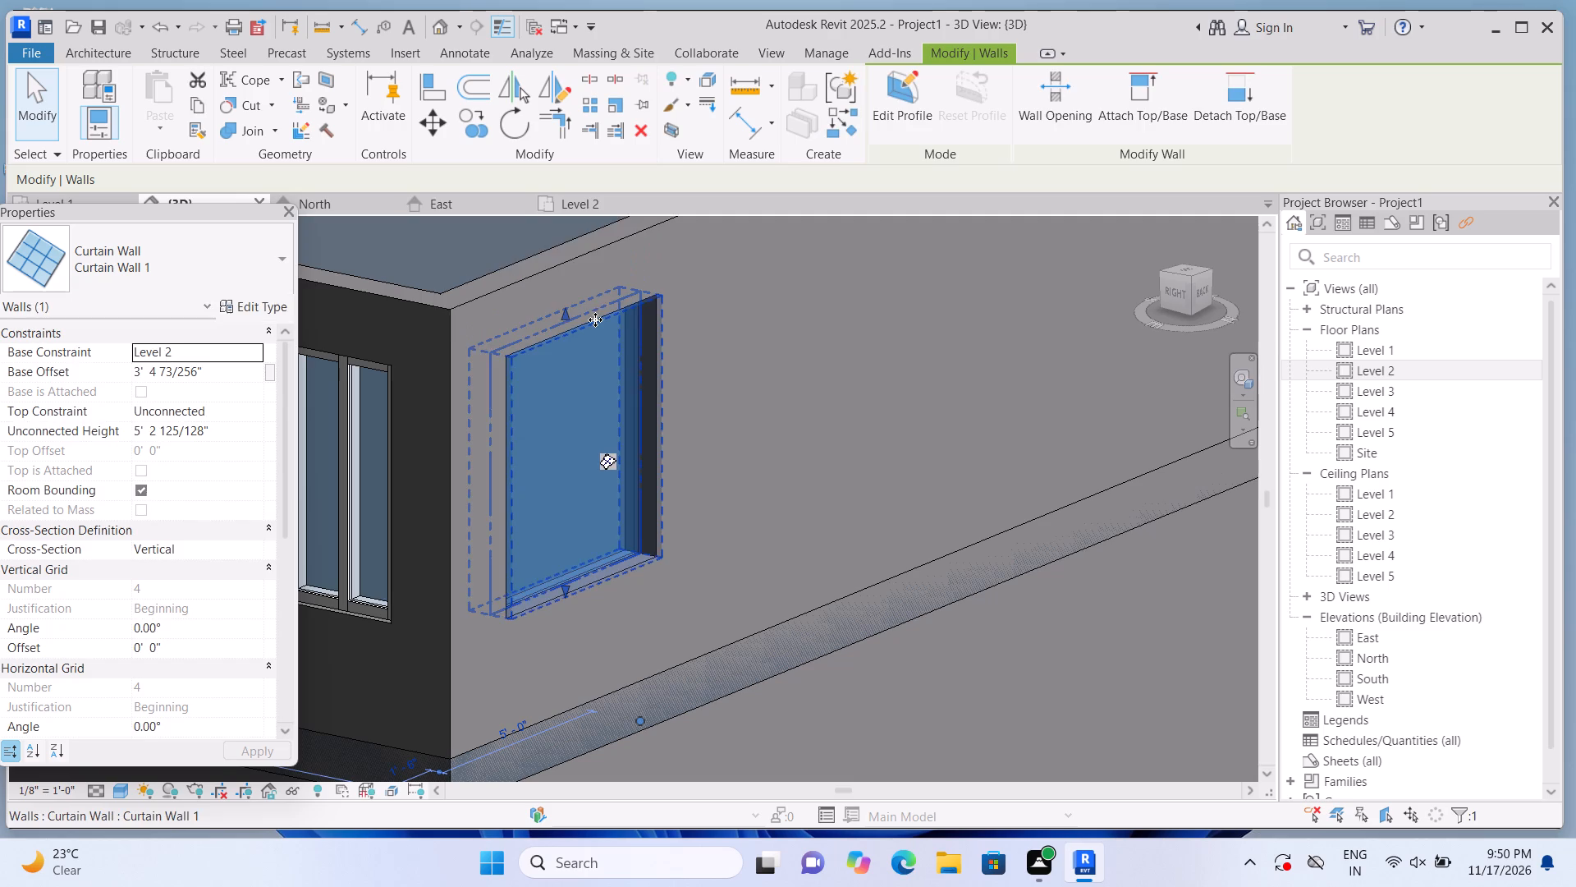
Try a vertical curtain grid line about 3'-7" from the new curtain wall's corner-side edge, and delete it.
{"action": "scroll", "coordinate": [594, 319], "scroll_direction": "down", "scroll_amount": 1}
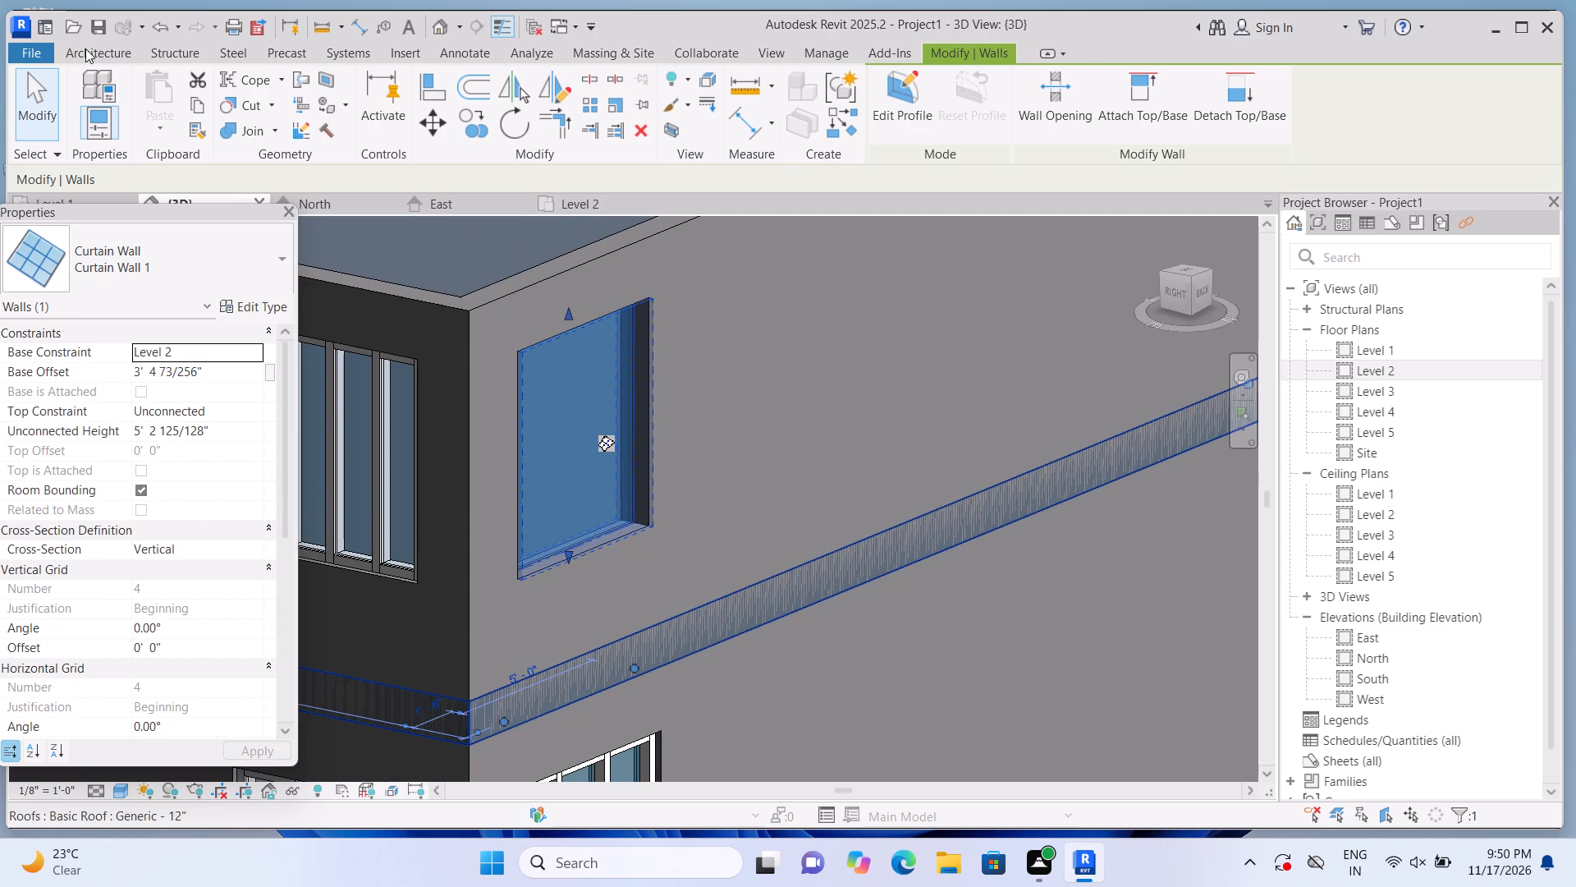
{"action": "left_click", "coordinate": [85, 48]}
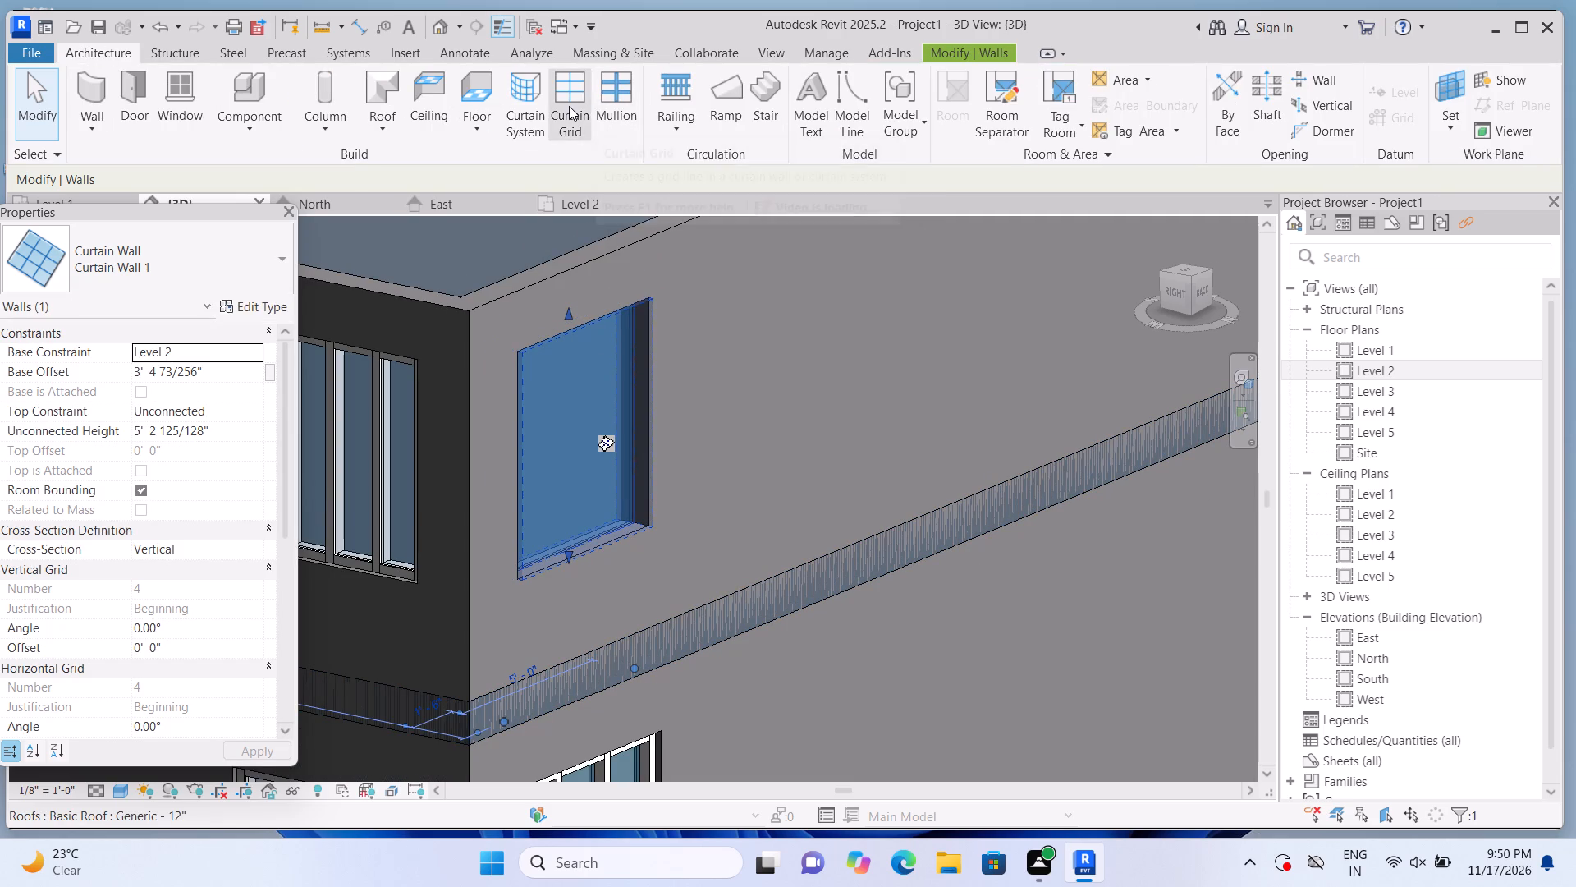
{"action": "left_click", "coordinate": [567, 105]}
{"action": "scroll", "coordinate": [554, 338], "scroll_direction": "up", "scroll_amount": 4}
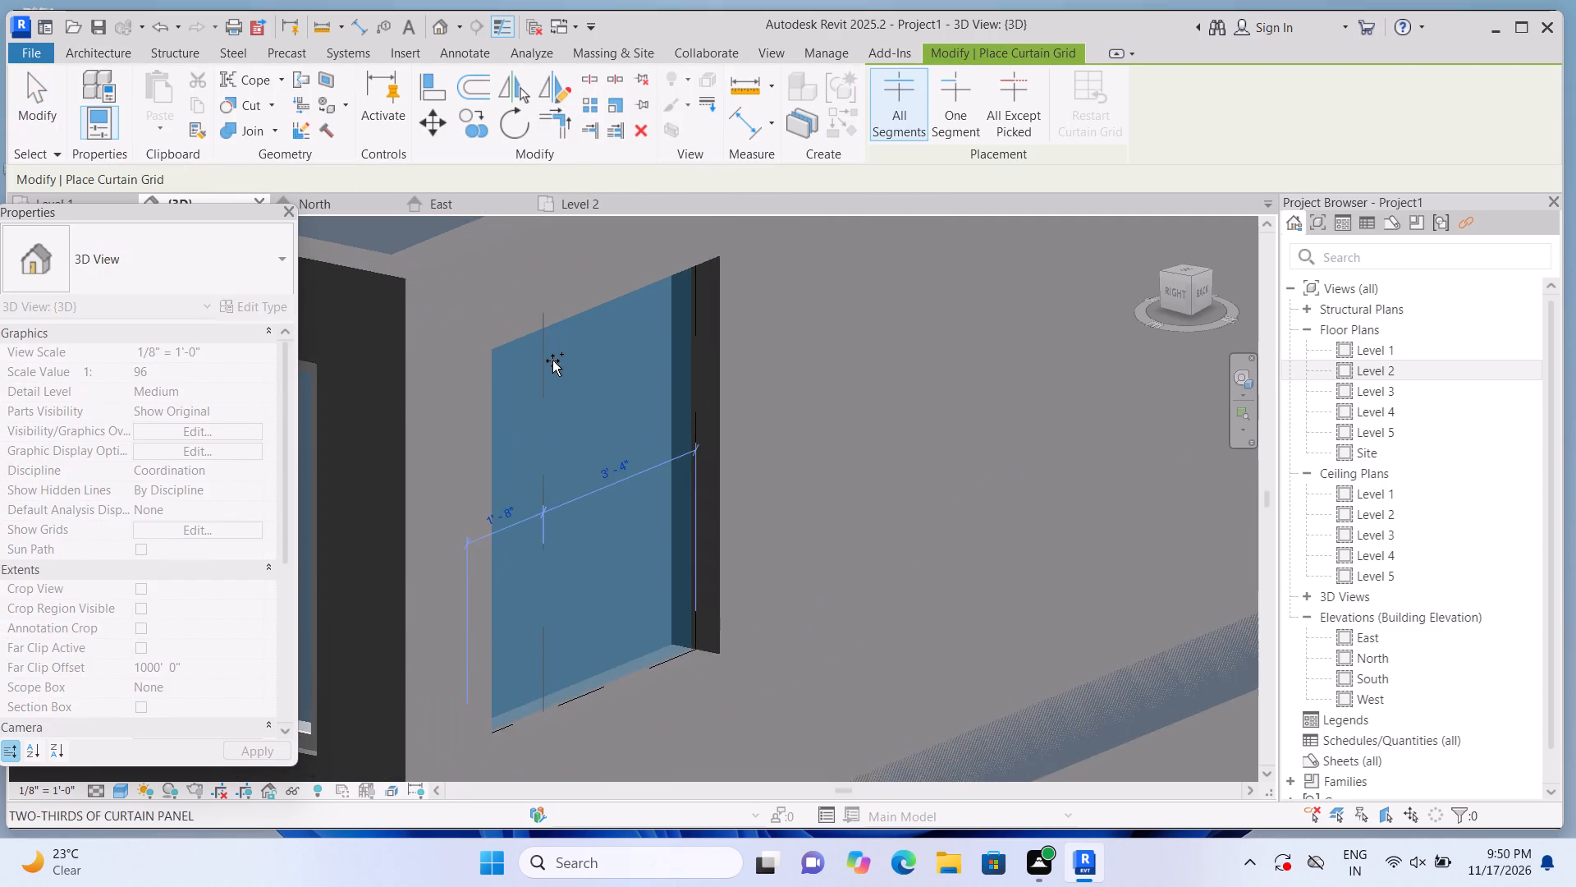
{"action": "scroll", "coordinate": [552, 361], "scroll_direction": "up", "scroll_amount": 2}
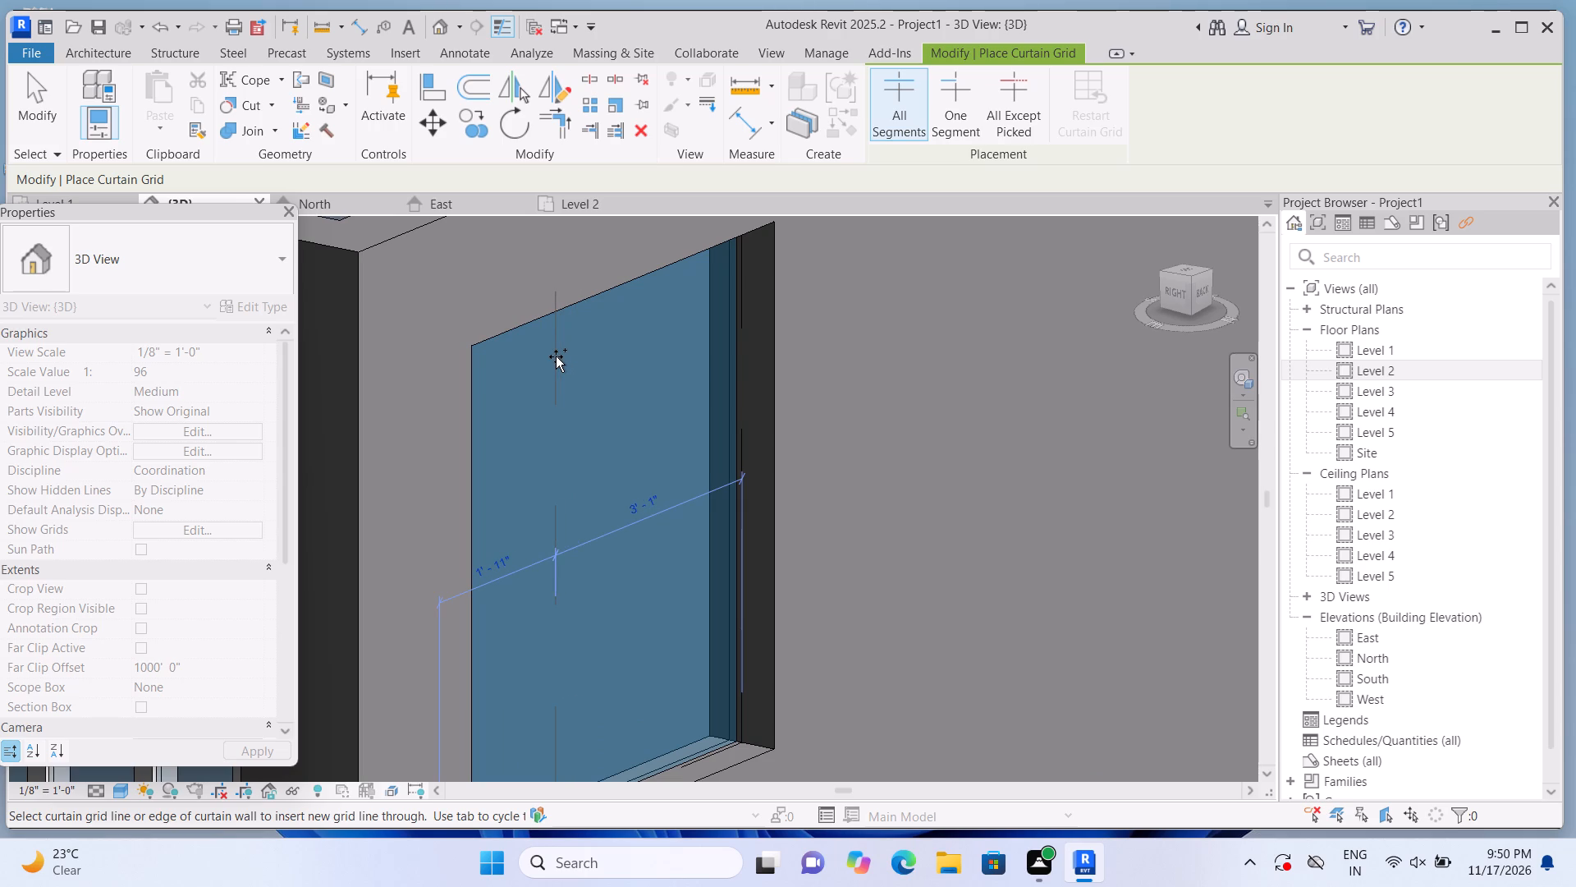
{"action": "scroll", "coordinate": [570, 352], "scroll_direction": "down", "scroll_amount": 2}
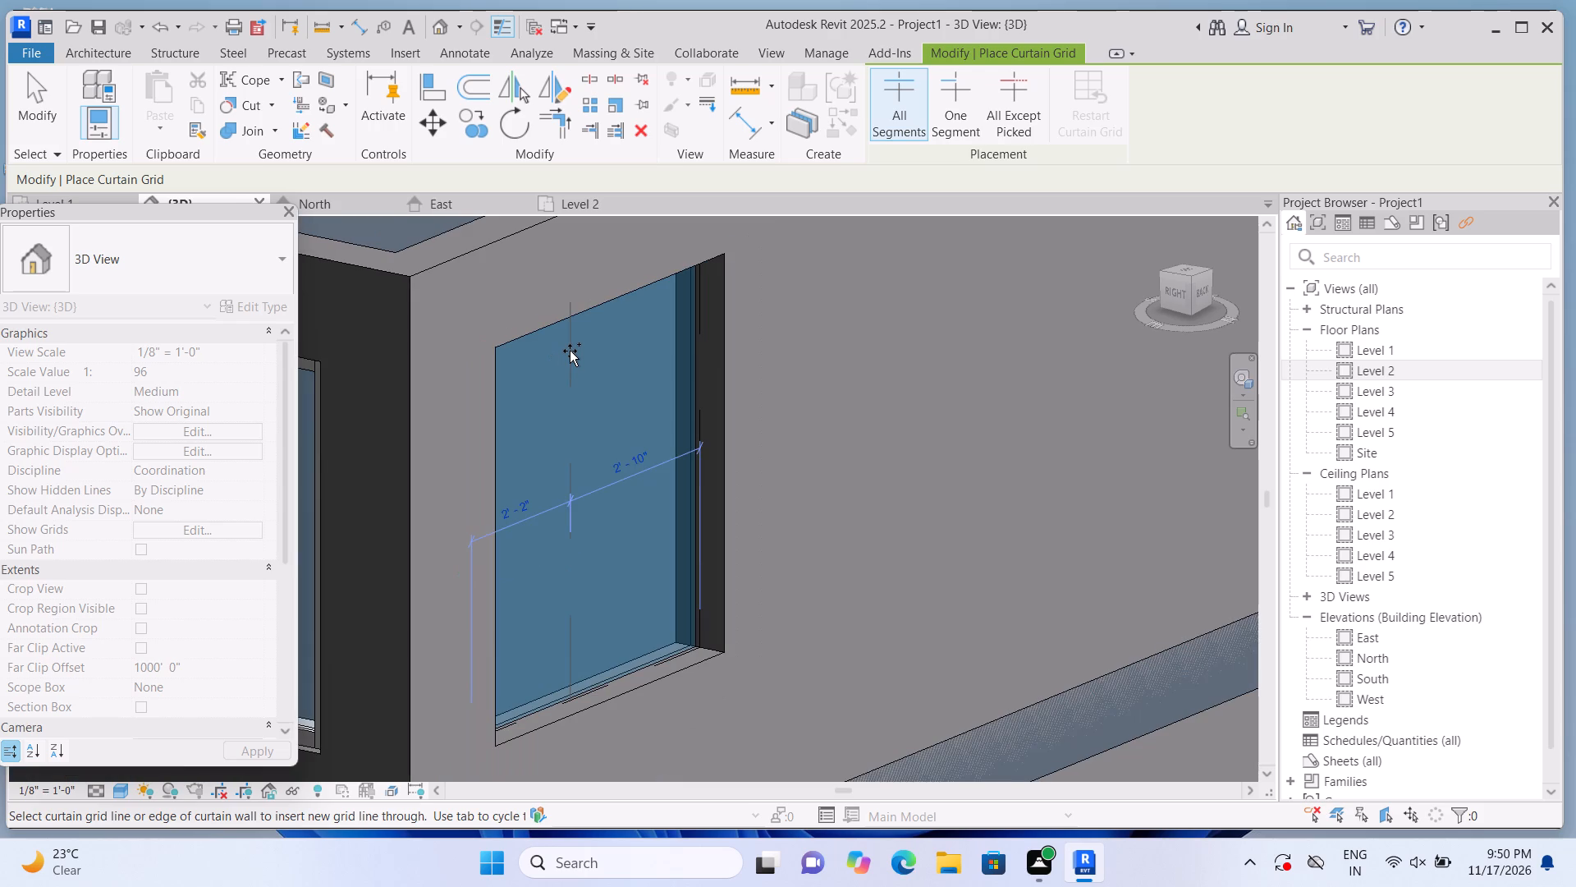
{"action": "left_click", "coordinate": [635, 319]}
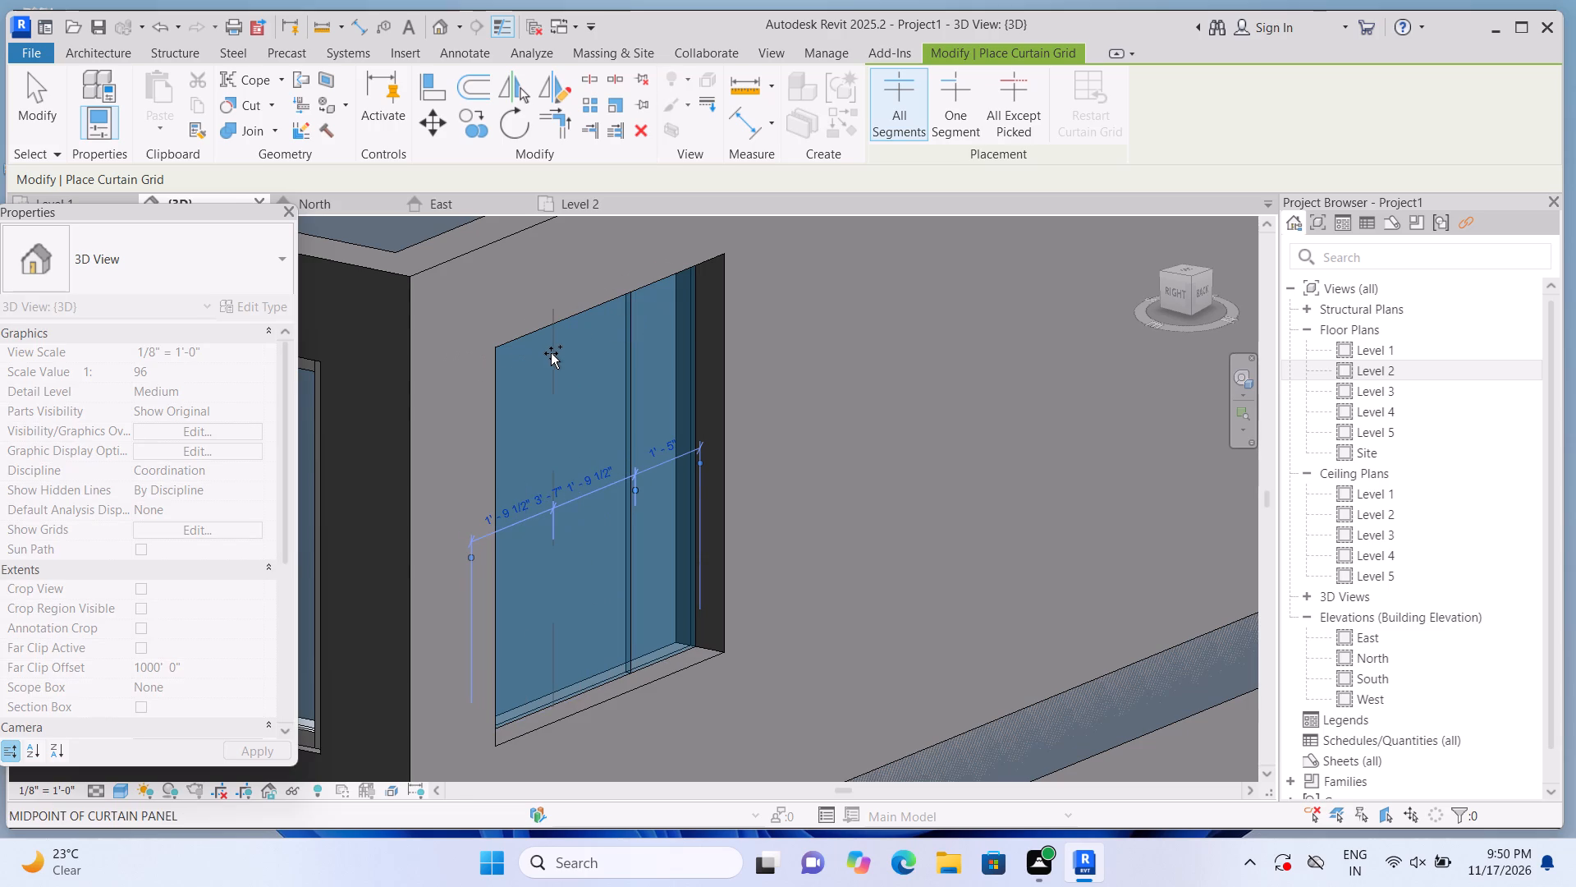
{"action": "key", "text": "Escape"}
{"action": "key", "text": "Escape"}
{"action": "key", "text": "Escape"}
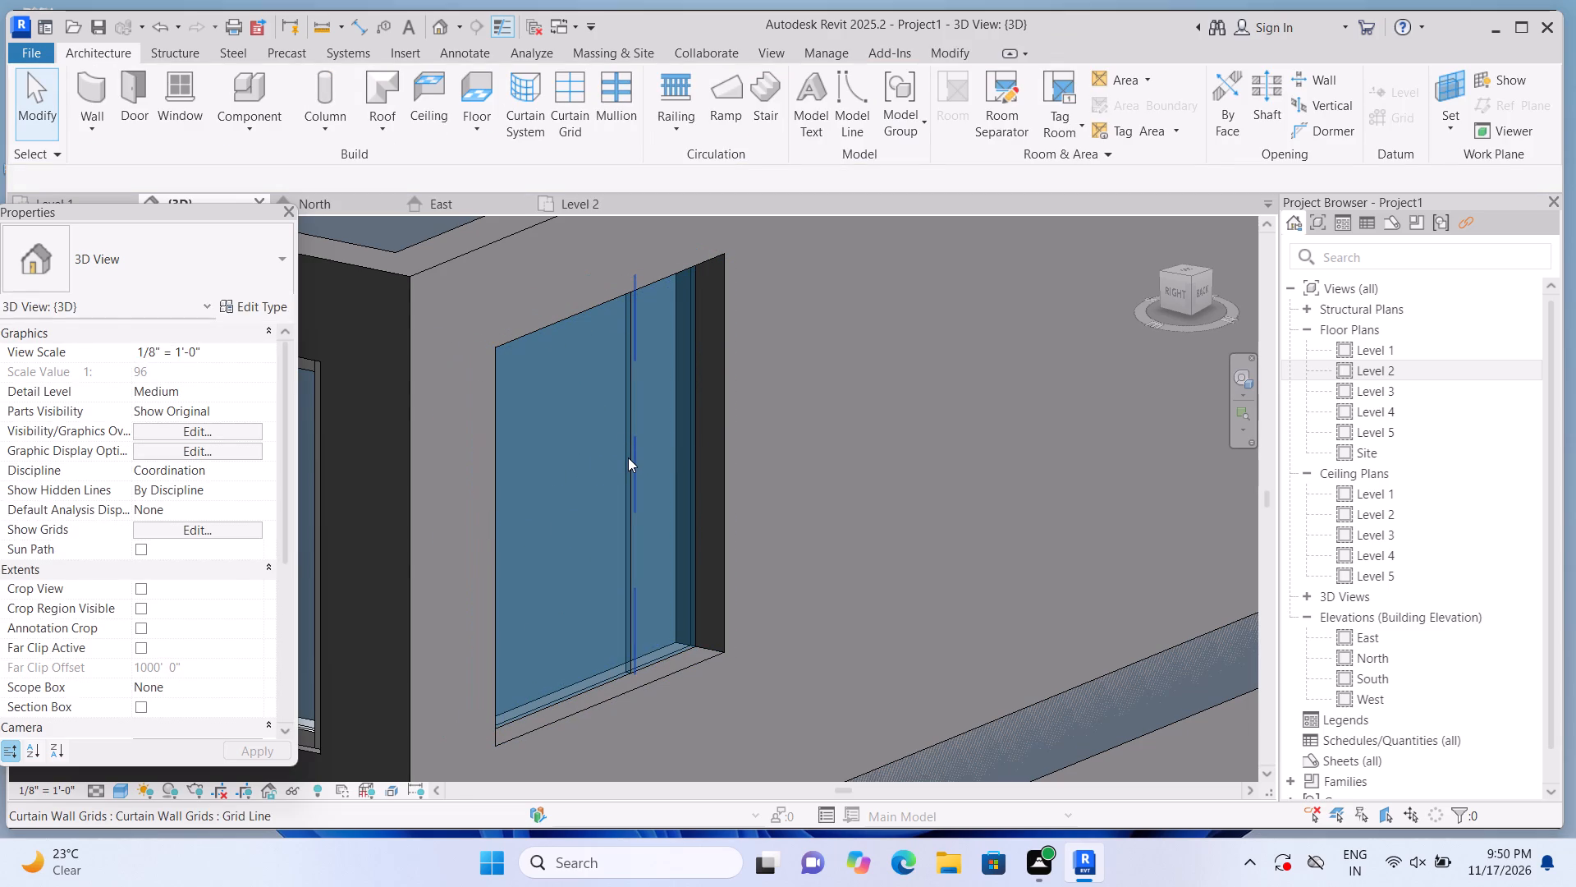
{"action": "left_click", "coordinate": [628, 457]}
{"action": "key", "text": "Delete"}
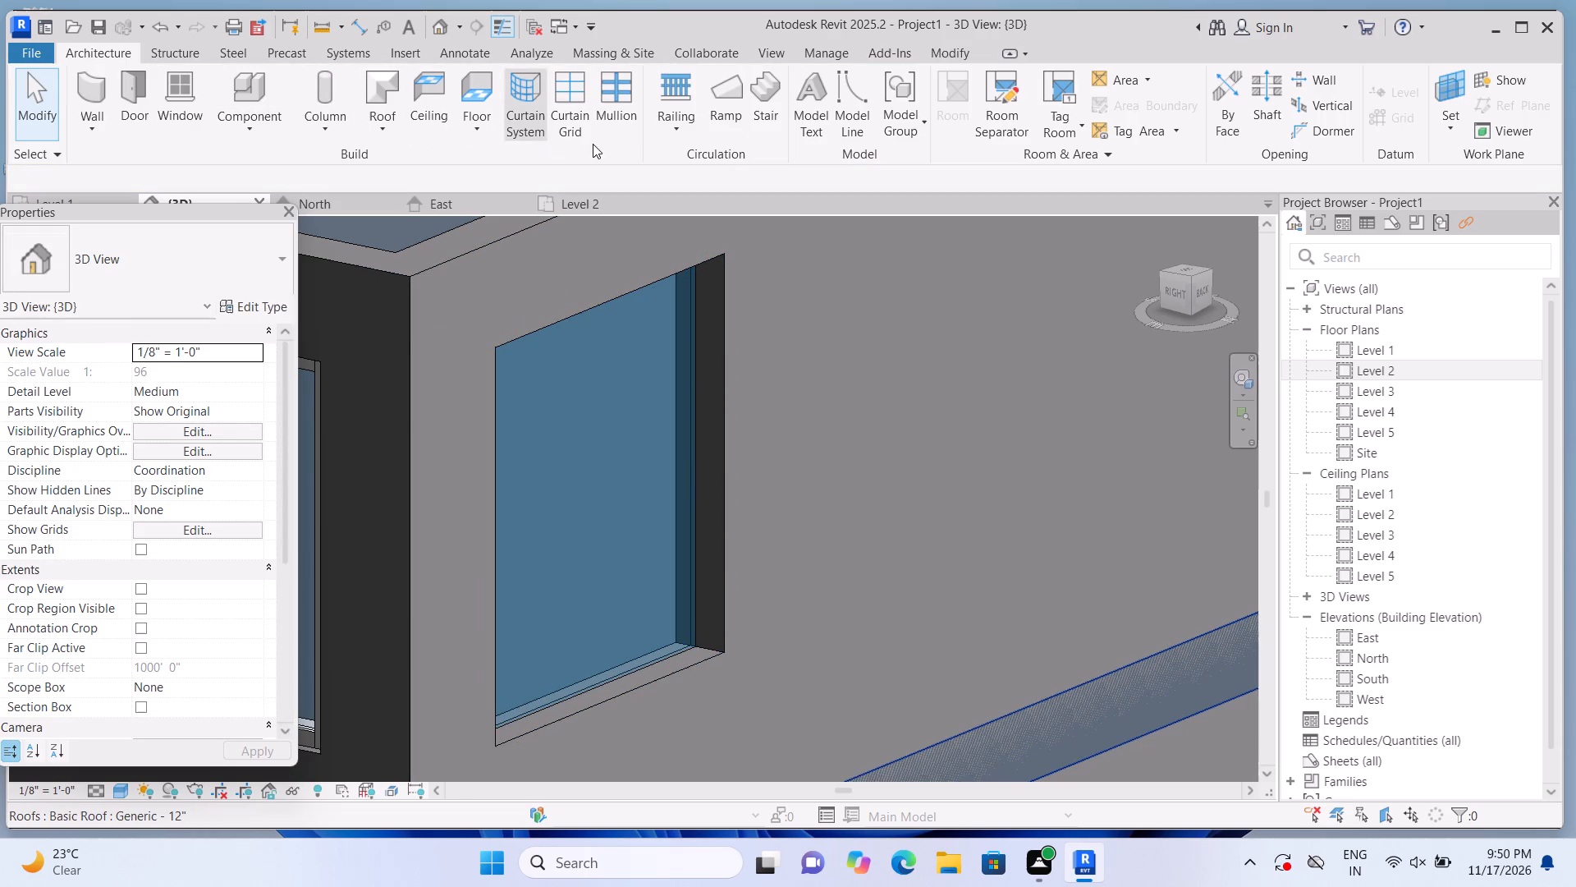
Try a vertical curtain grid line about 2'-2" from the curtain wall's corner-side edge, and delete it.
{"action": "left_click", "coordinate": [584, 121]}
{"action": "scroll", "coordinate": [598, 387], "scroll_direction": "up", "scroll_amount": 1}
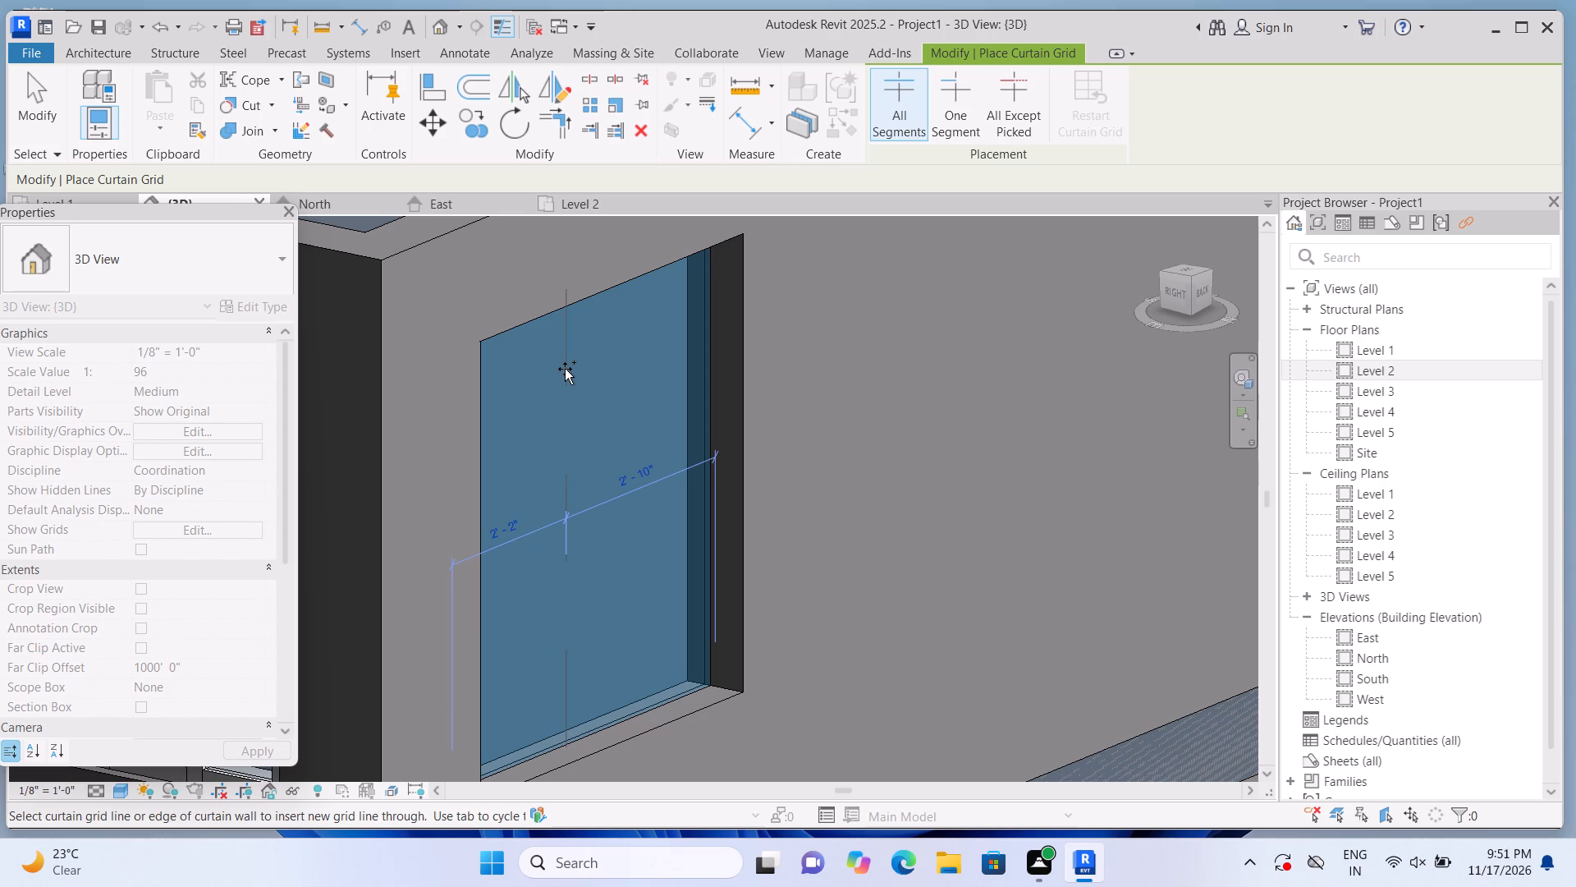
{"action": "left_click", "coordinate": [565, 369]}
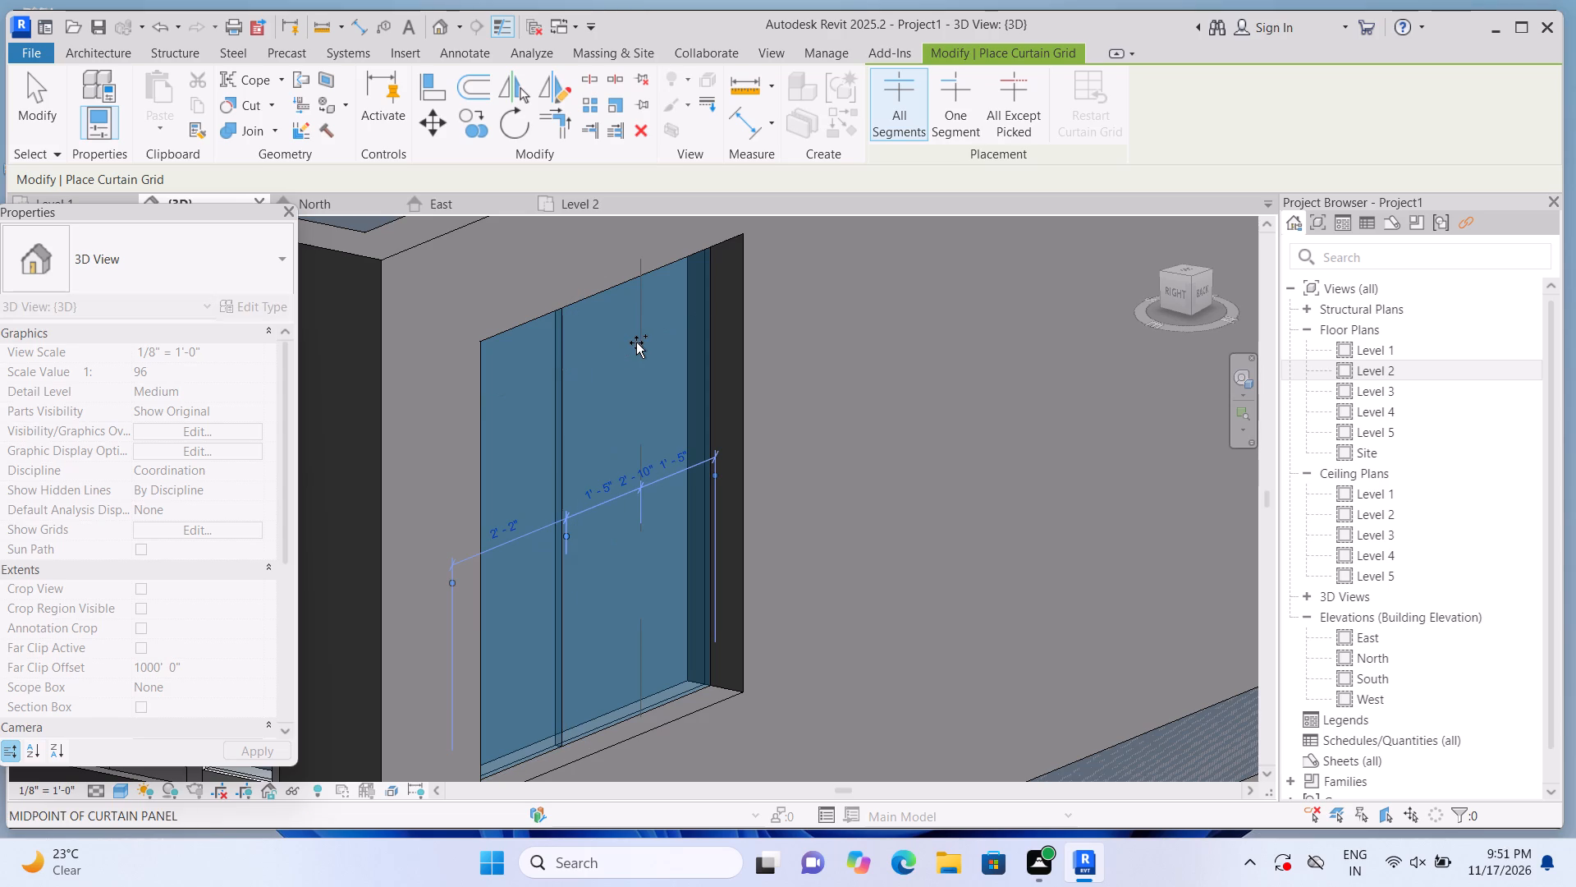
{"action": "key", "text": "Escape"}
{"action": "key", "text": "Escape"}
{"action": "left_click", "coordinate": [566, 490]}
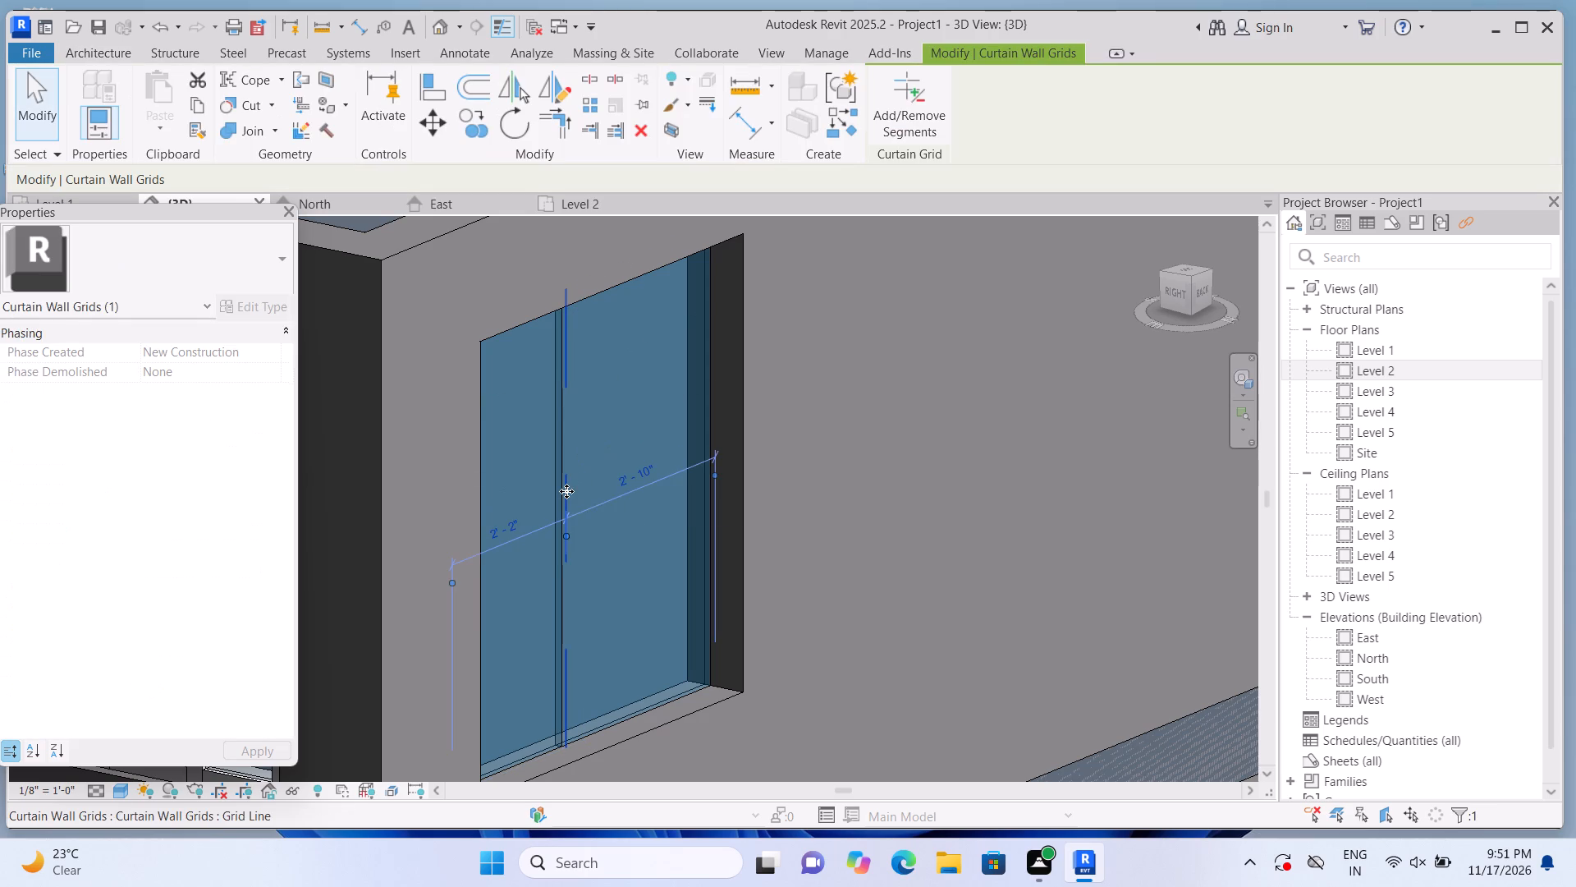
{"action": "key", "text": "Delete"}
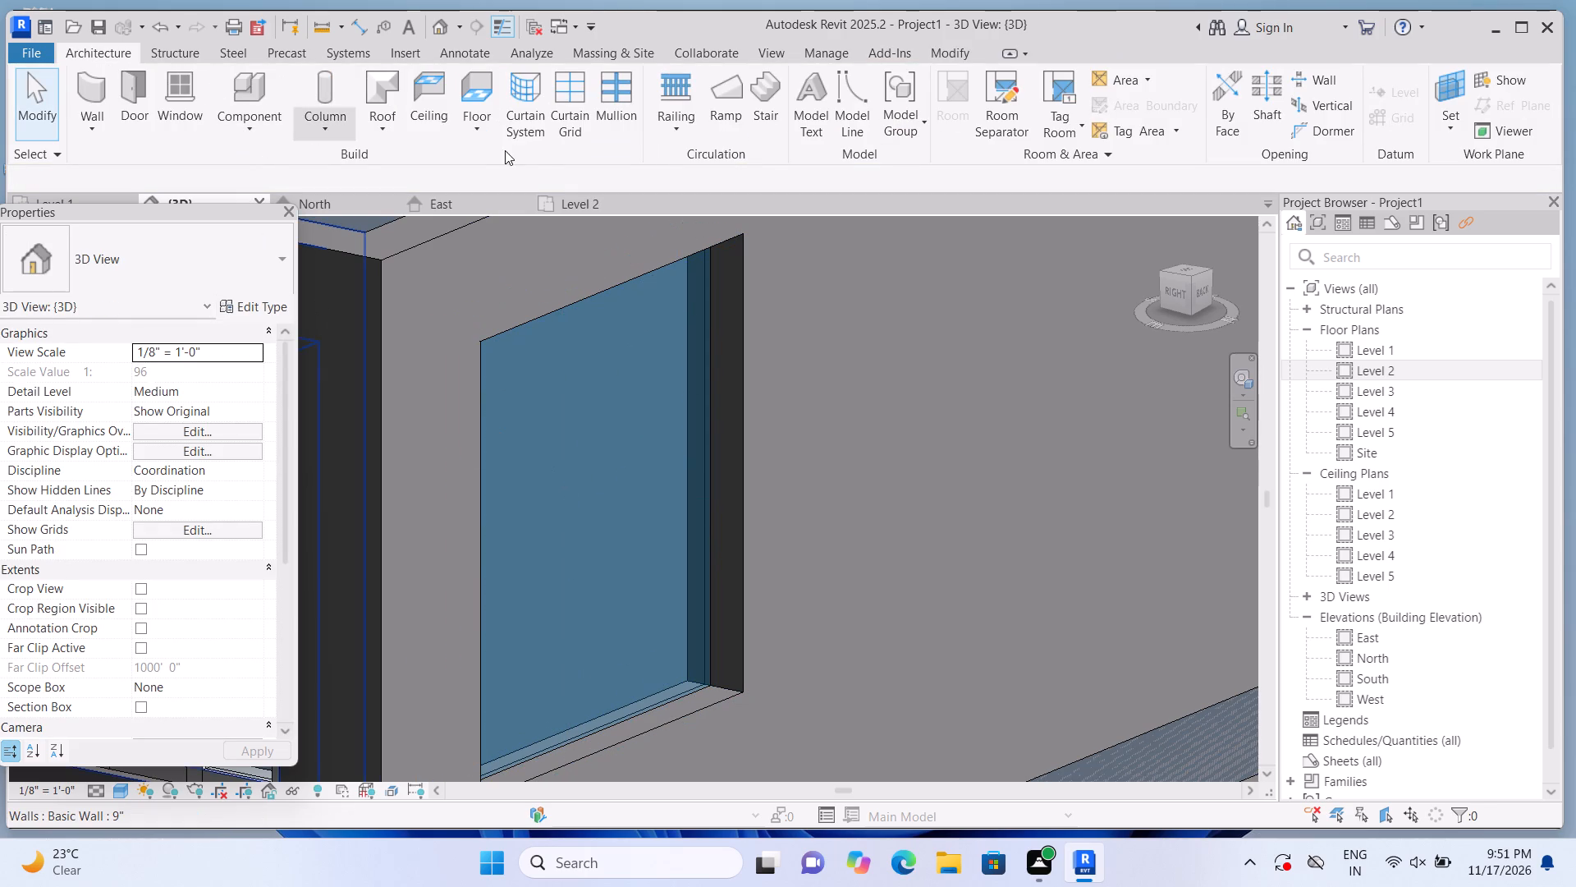
Place two vertical curtain grid lines dividing the new curtain wall into three panels about 1'-8" wide each.
{"action": "left_click", "coordinate": [569, 125]}
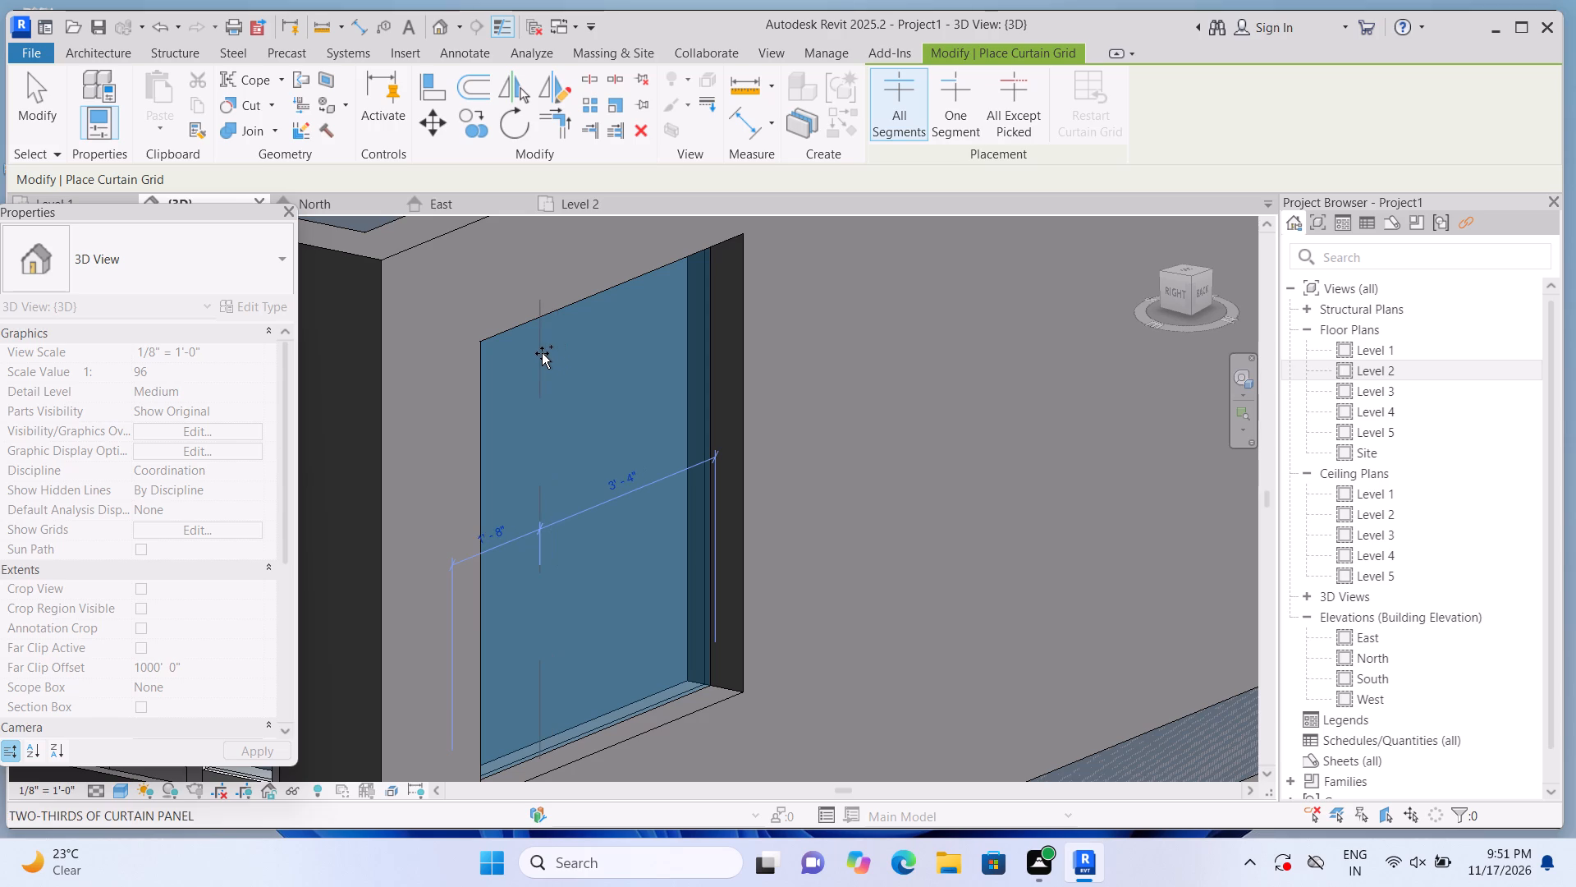
{"action": "scroll", "coordinate": [558, 347], "scroll_direction": "down", "scroll_amount": 5}
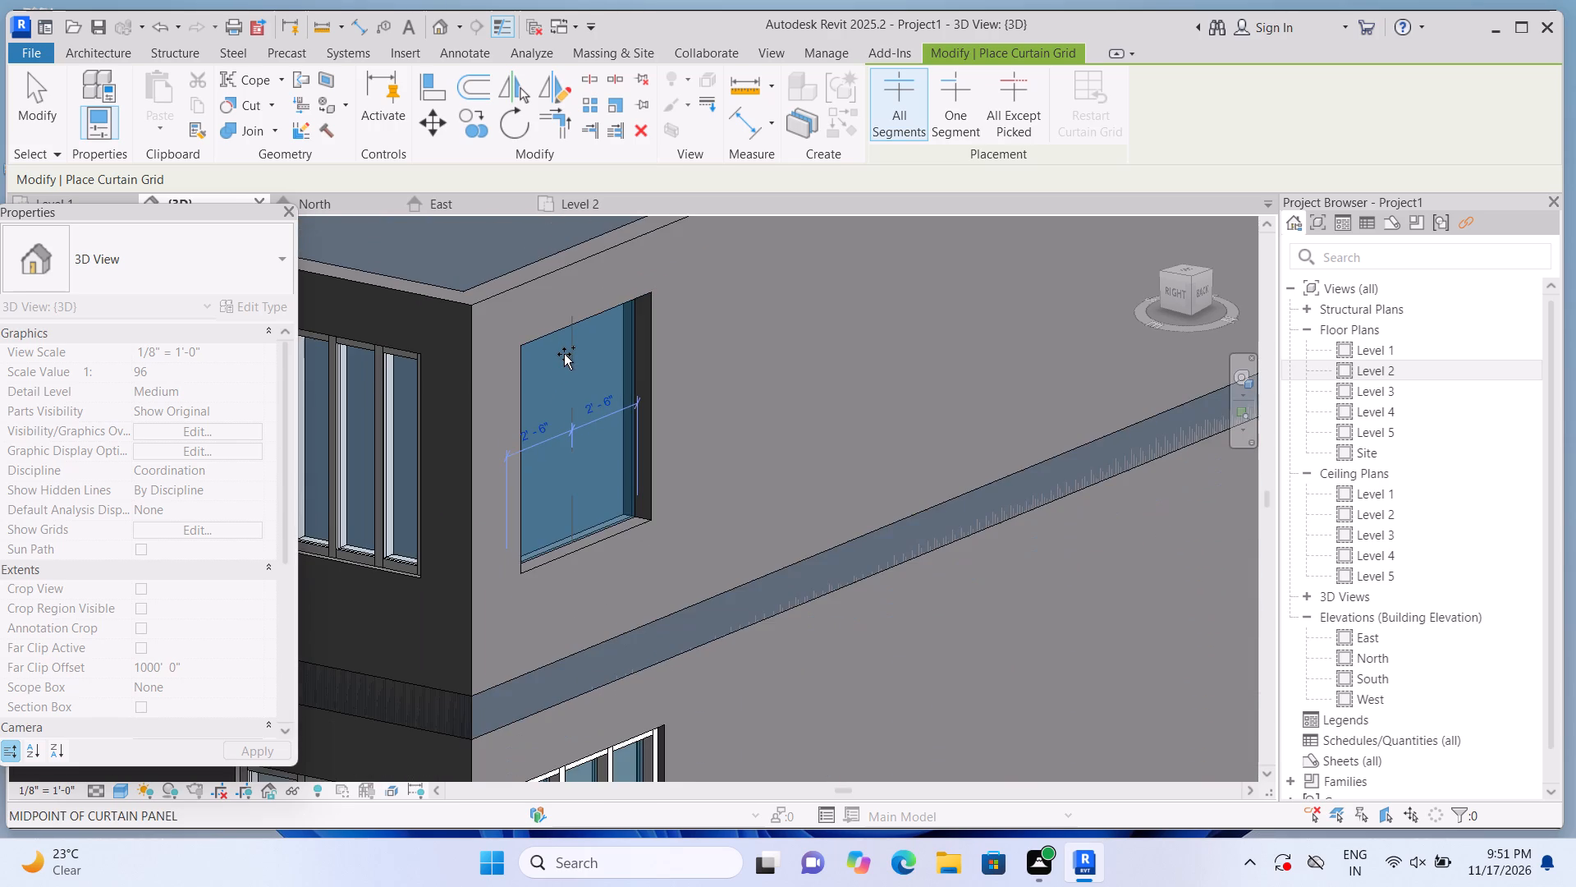
{"action": "scroll", "coordinate": [564, 354], "scroll_direction": "up", "scroll_amount": 6}
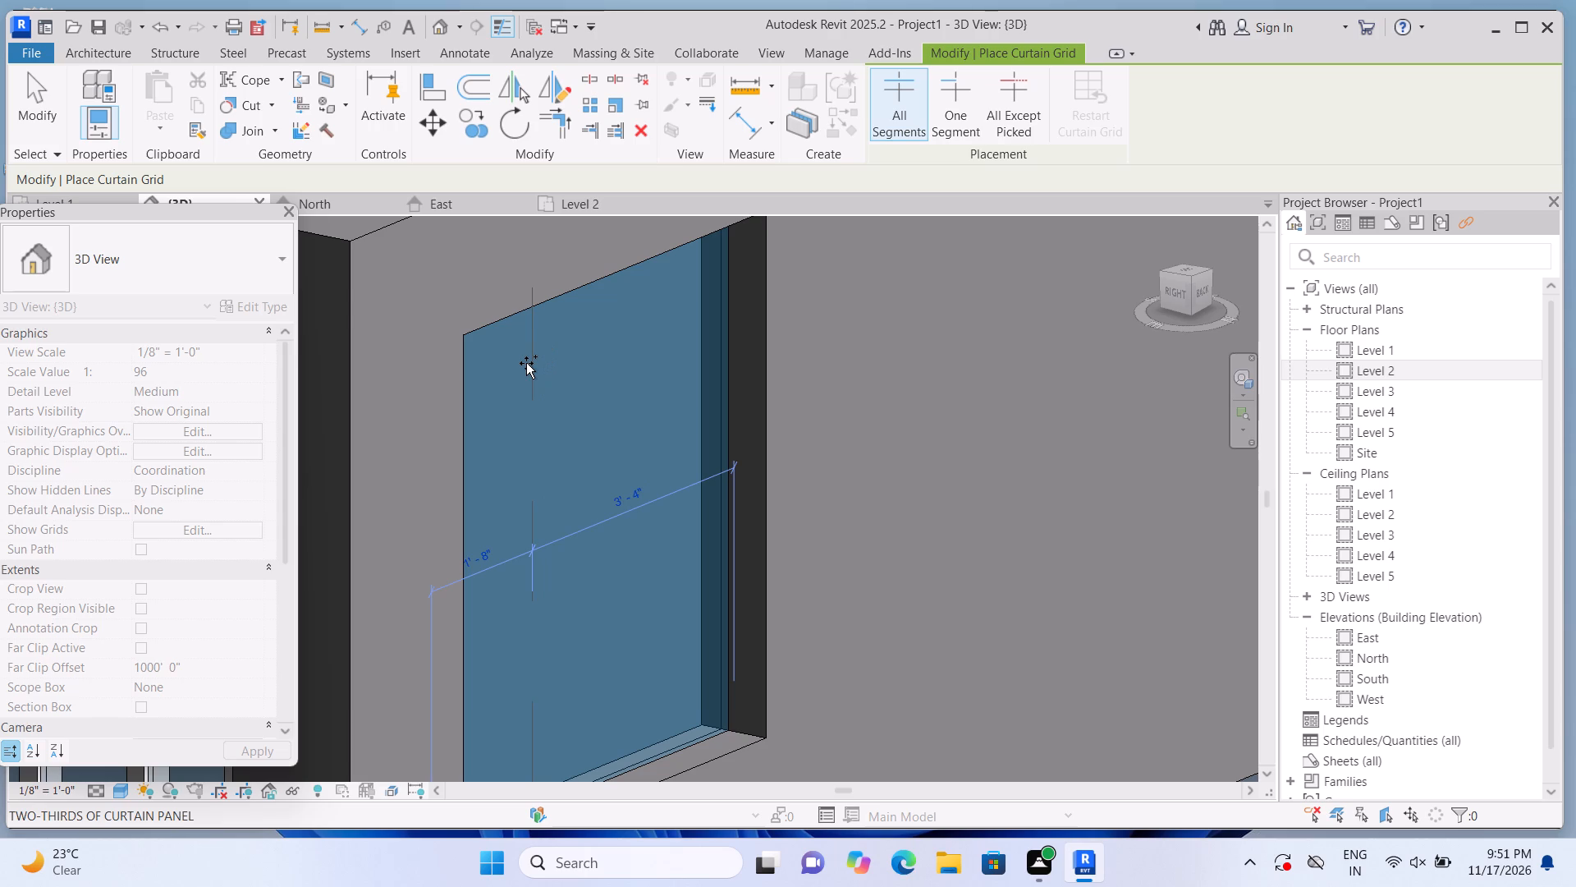
{"action": "left_click", "coordinate": [526, 363]}
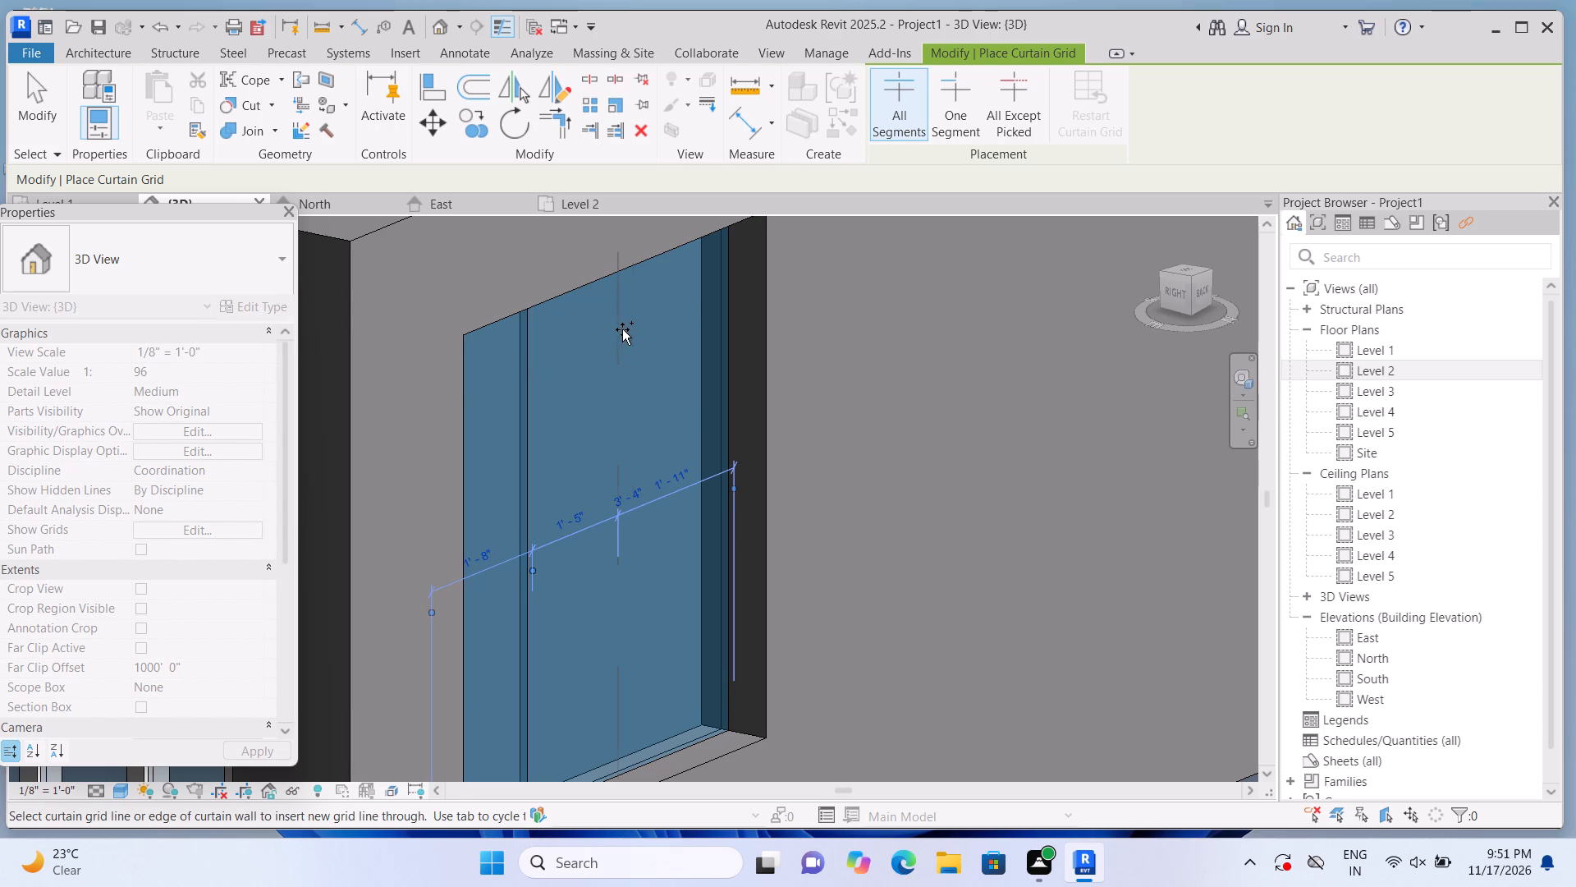
{"action": "left_click", "coordinate": [630, 324]}
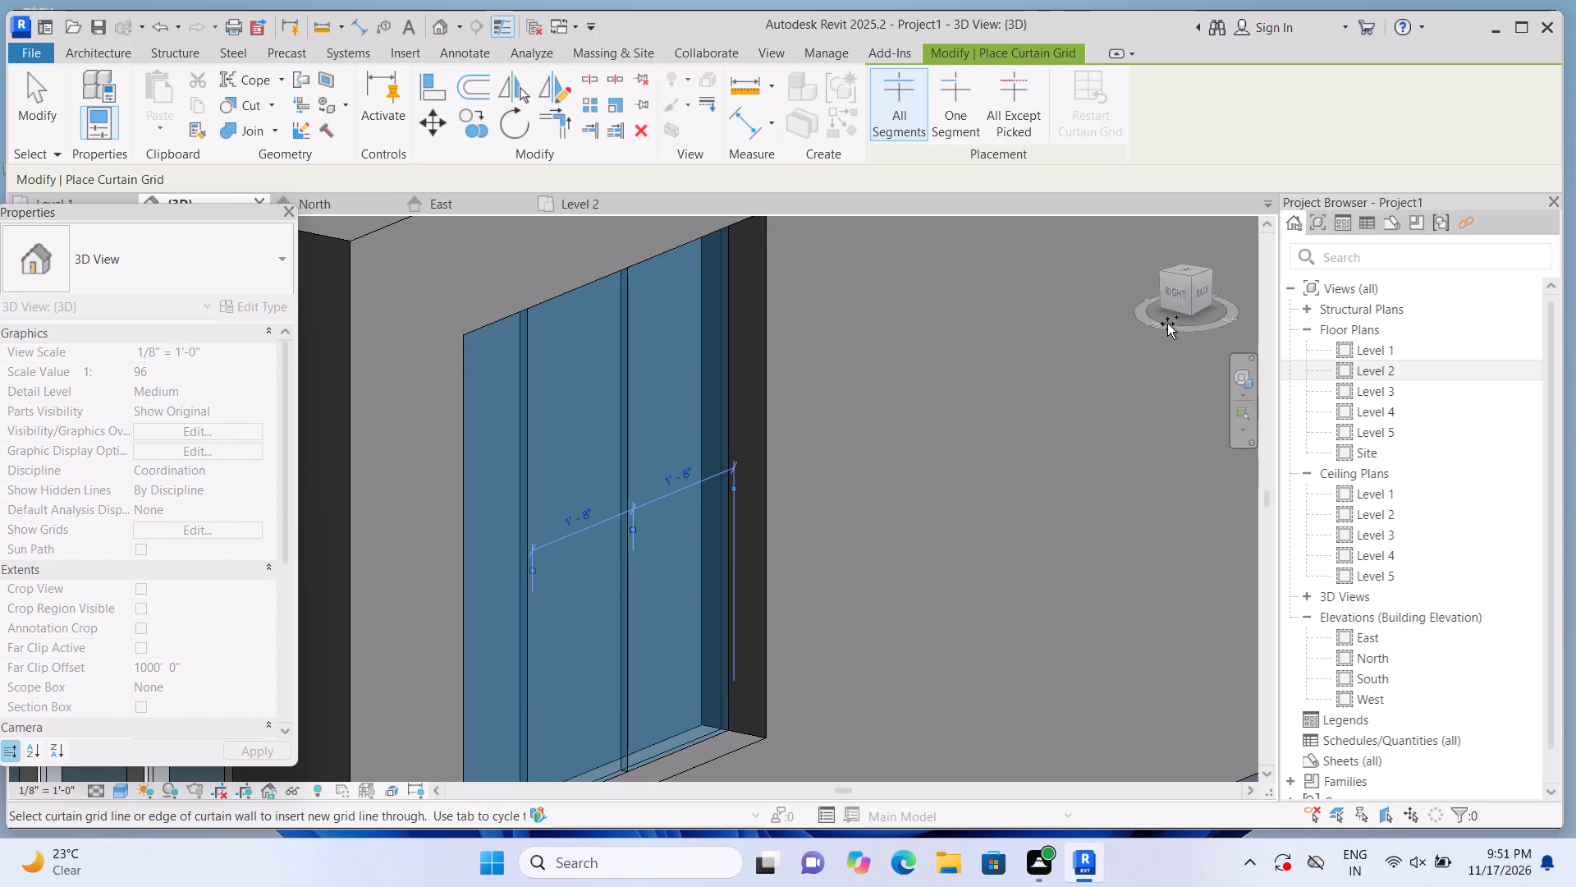
Place 2.5" x 5" rectangular mullions along the two vertical grid lines and outer edges of the new three-panel curtain wall.
{"action": "left_click", "coordinate": [110, 61]}
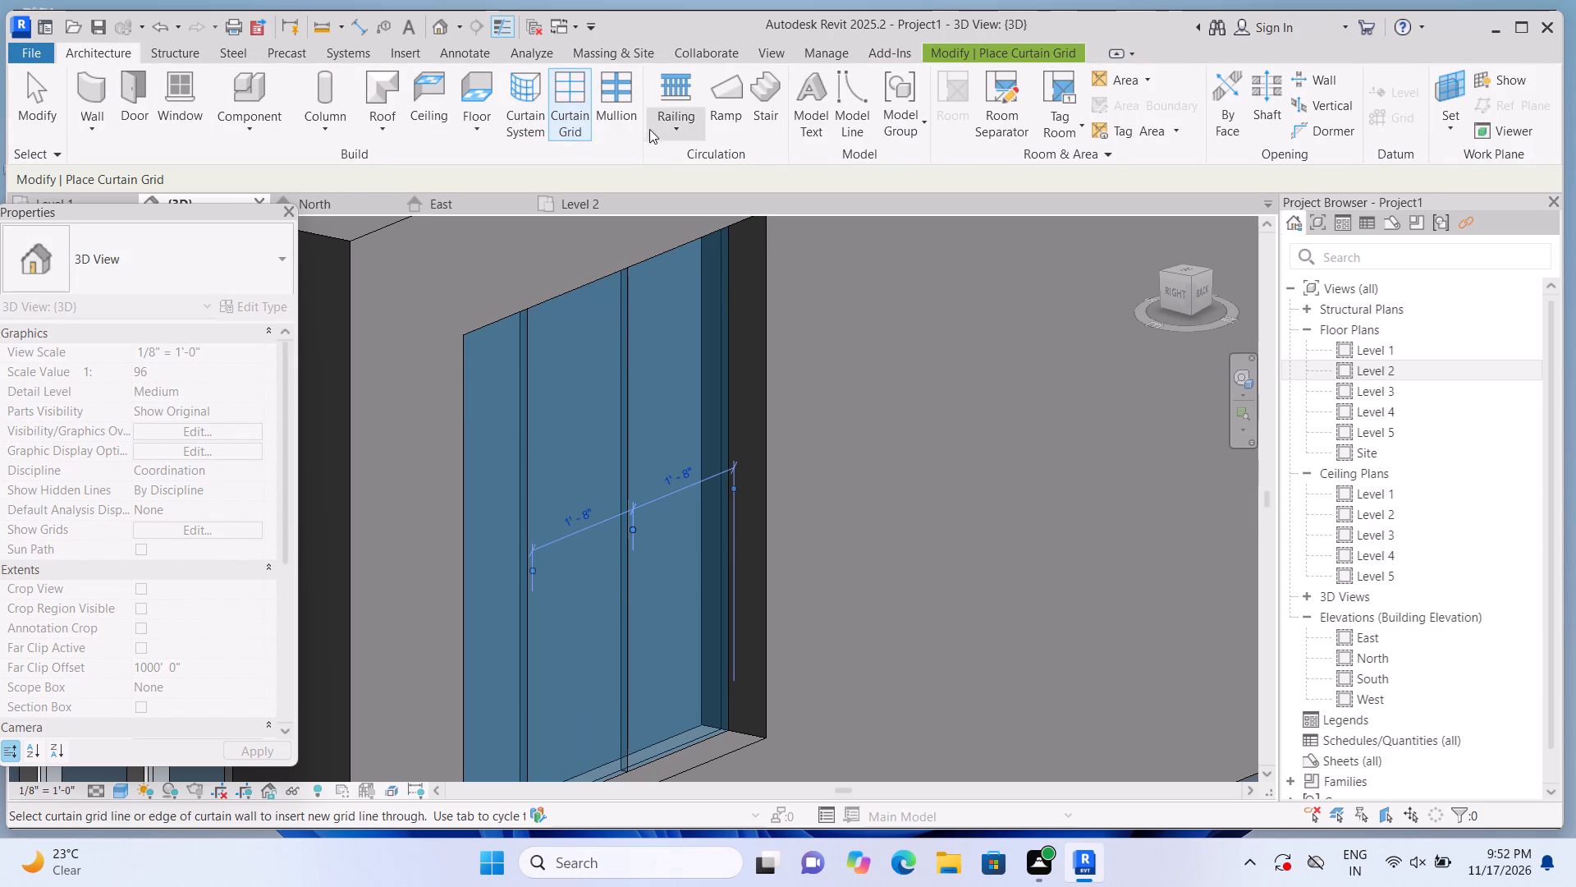
{"action": "left_click", "coordinate": [610, 131]}
{"action": "left_click", "coordinate": [621, 343]}
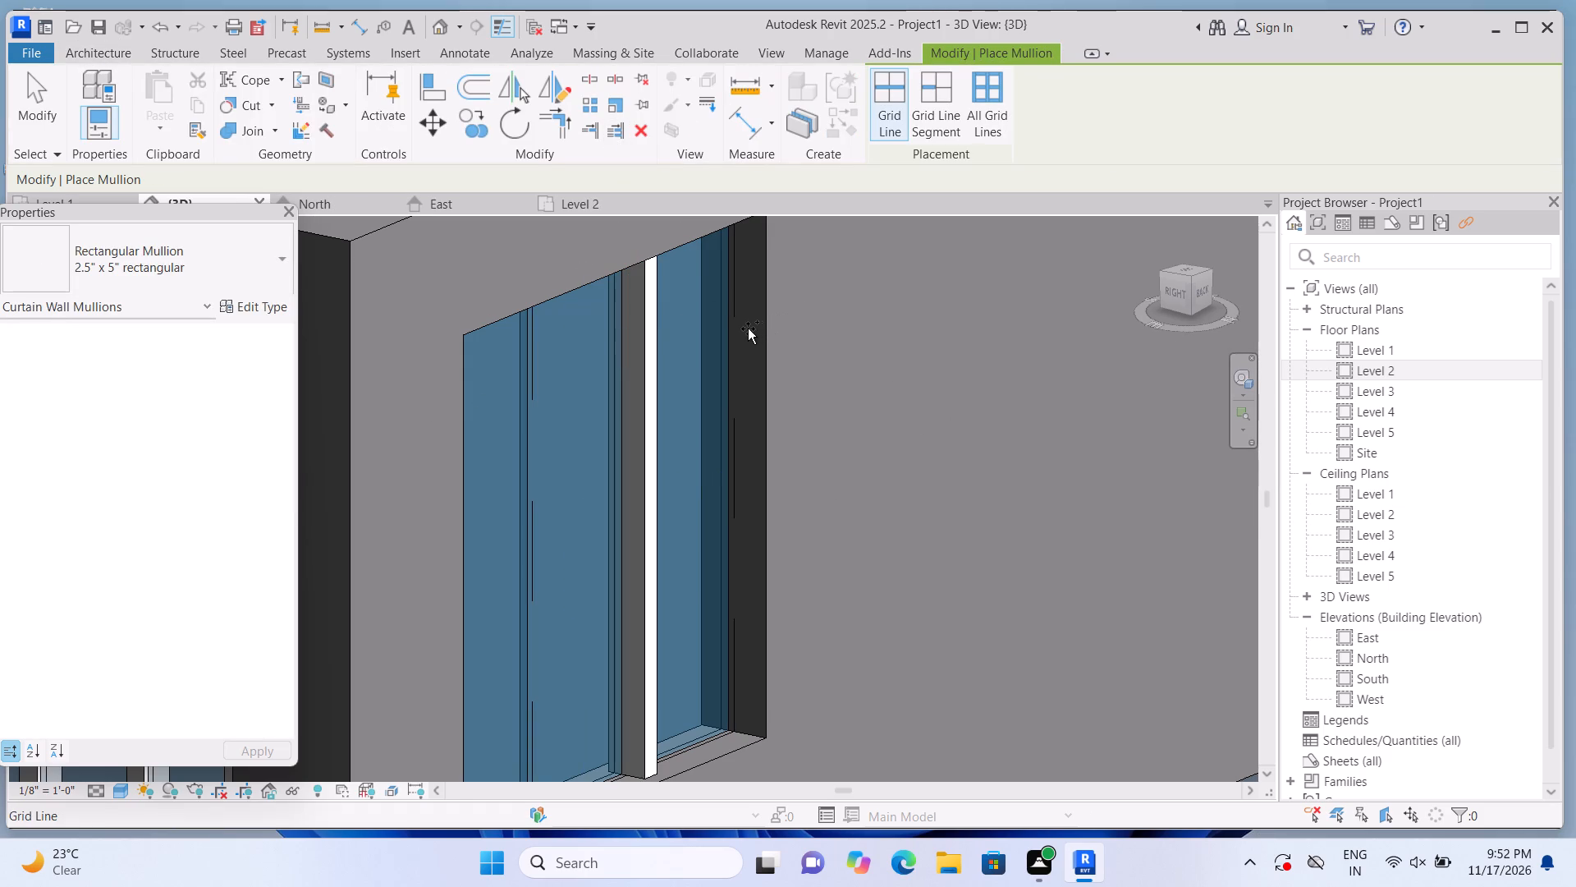
{"action": "left_click", "coordinate": [748, 329]}
{"action": "left_click", "coordinate": [731, 310]}
{"action": "left_click", "coordinate": [696, 256]}
{"action": "scroll", "coordinate": [667, 272], "scroll_direction": "down", "scroll_amount": 2}
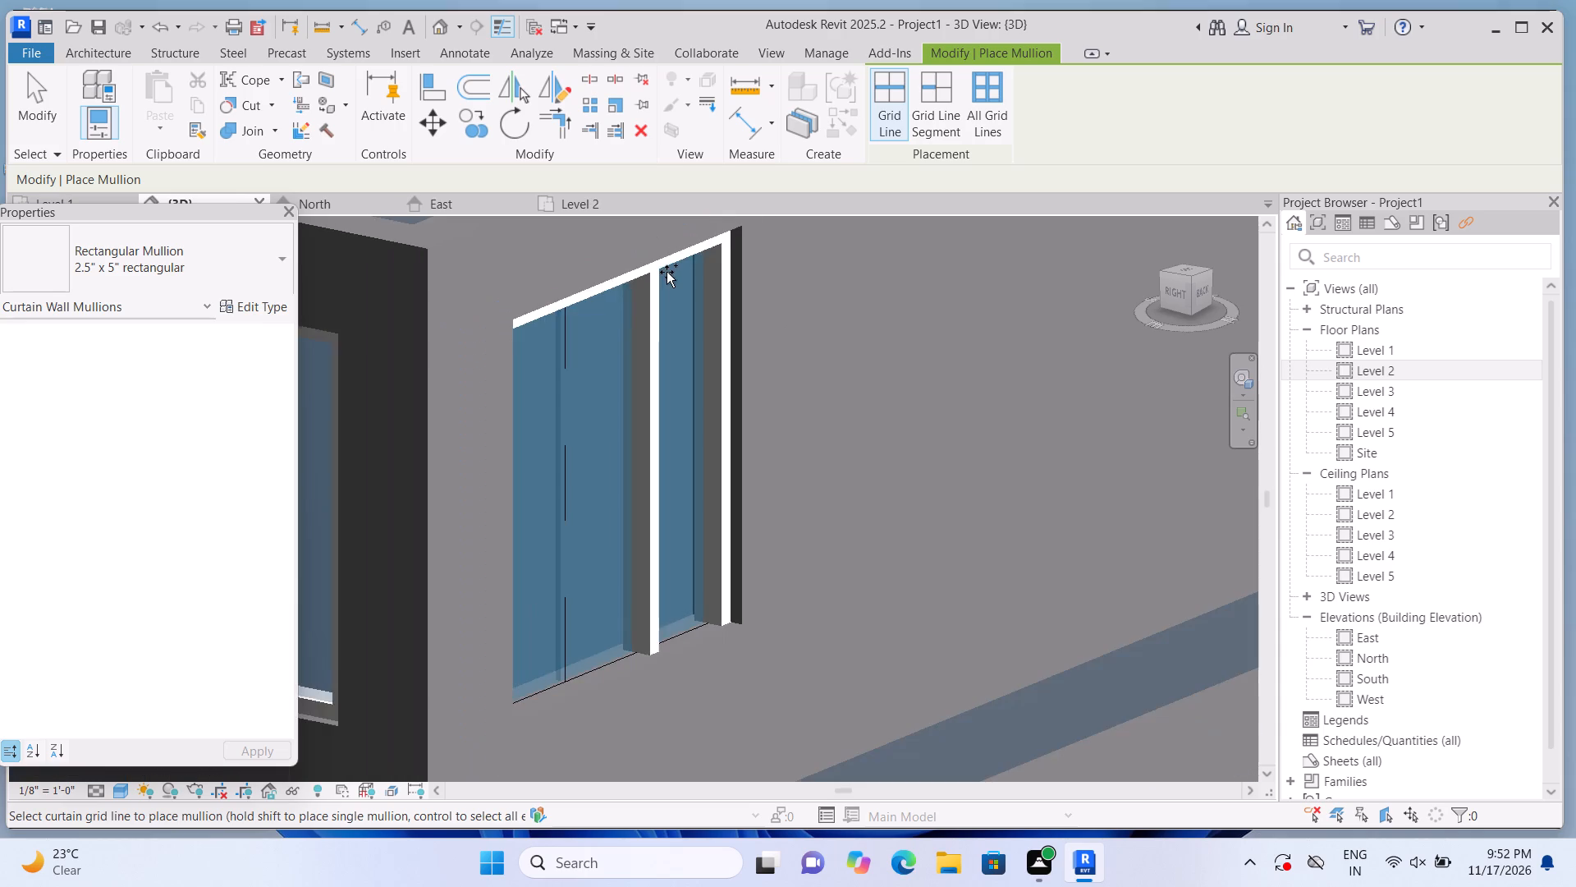
{"action": "left_click", "coordinate": [572, 381]}
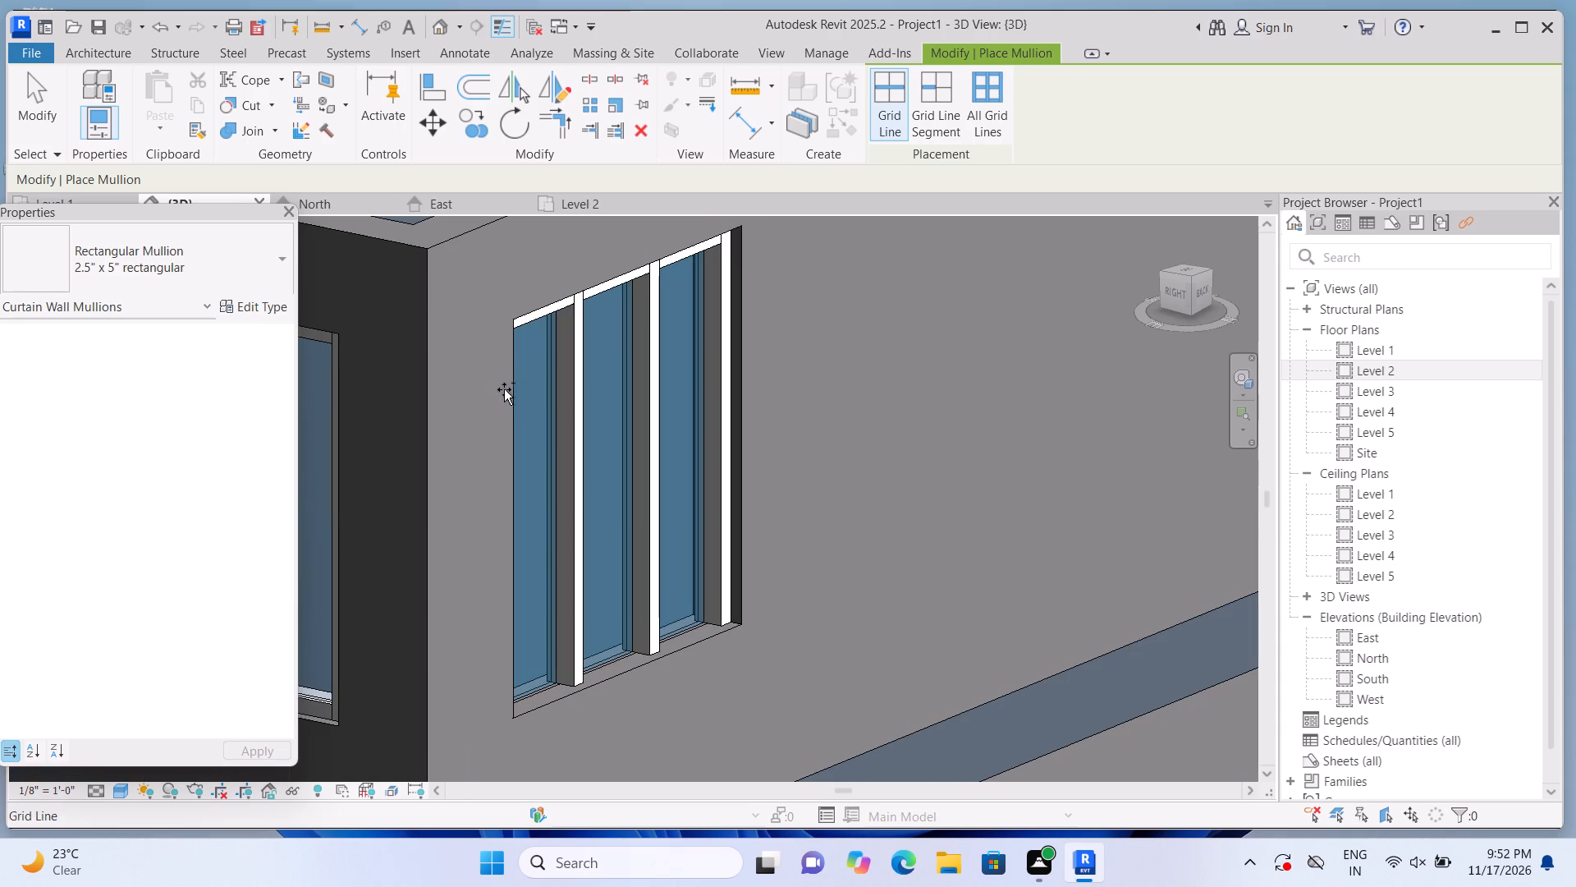
{"action": "left_click", "coordinate": [516, 392]}
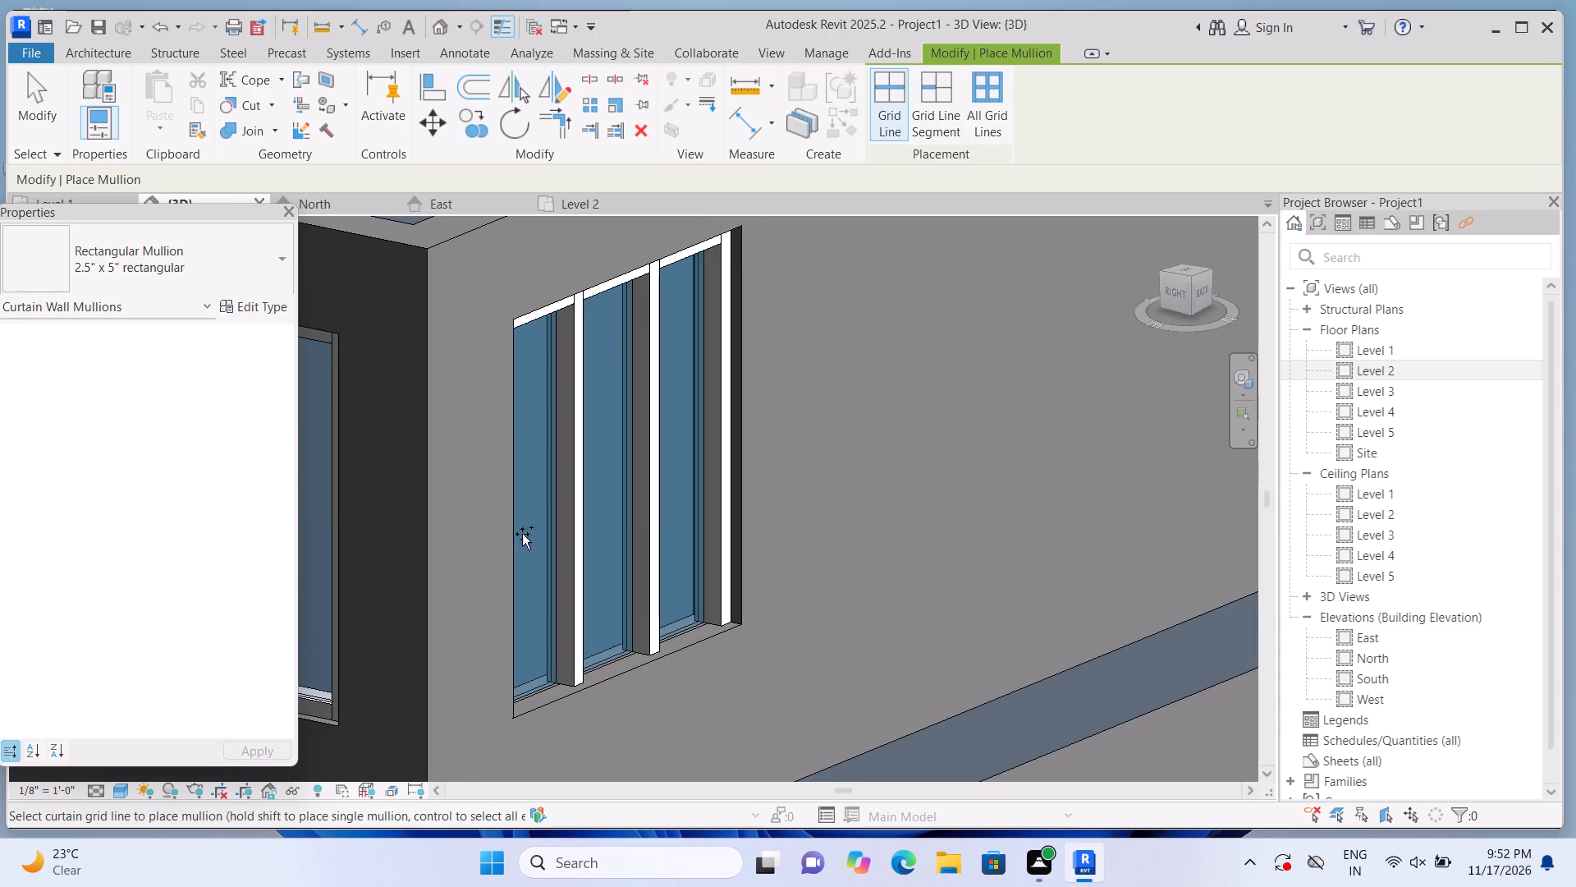
{"action": "left_click", "coordinate": [521, 673]}
{"action": "scroll", "coordinate": [529, 606], "scroll_direction": "down", "scroll_amount": 3}
{"action": "scroll", "coordinate": [534, 536], "scroll_direction": "up", "scroll_amount": 4}
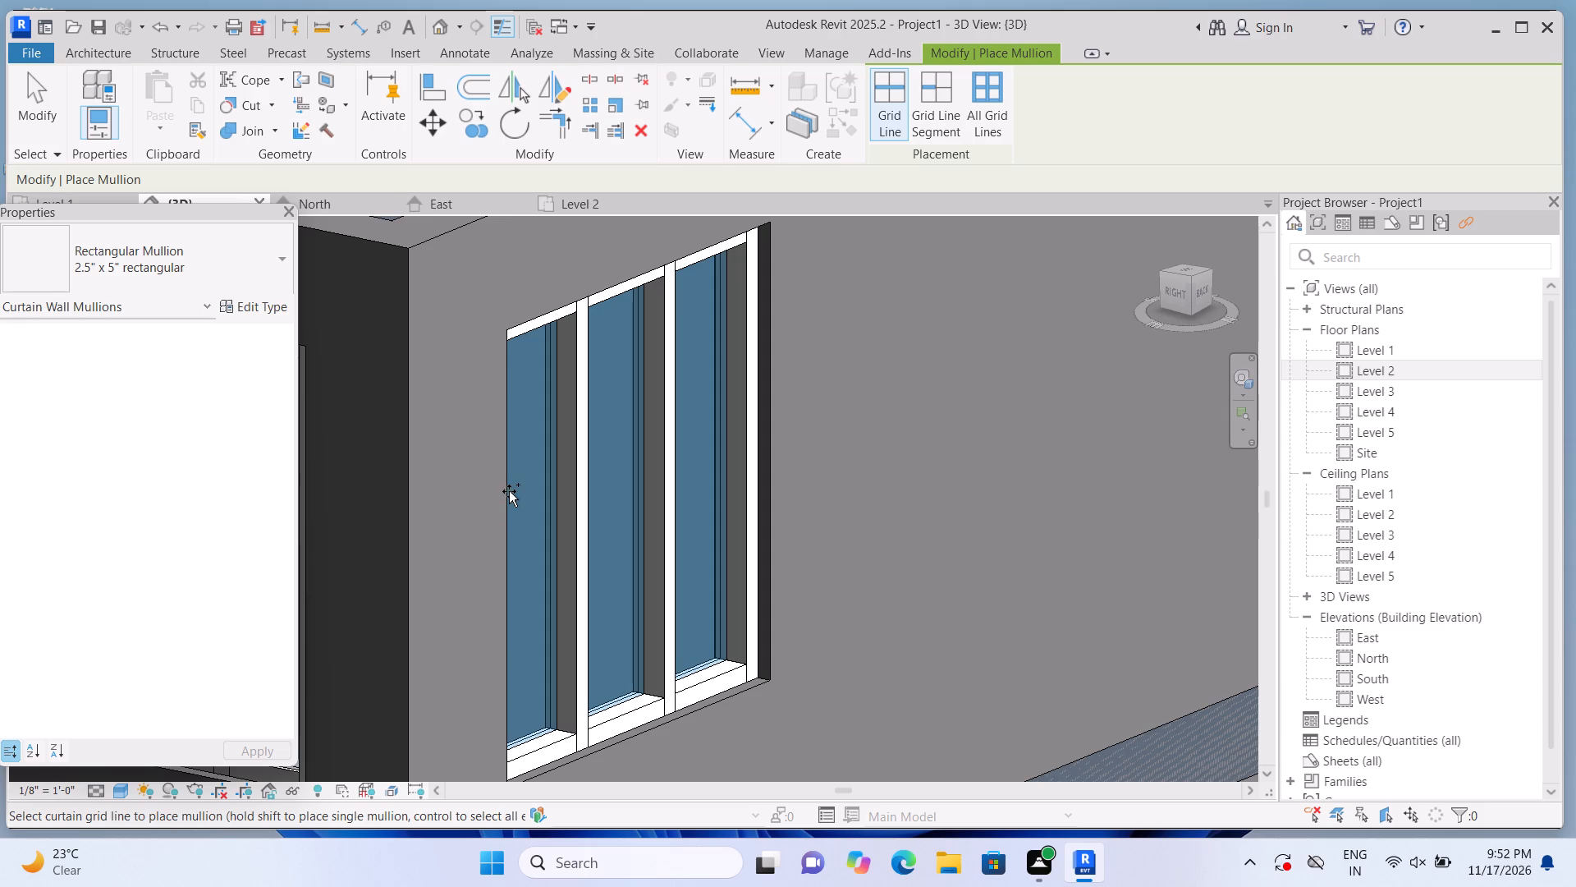
{"action": "key", "text": "Escape"}
Raise the base of the full-height Level 2 curtain wall at the wall's other end to an offset of about 3'-4".
{"action": "scroll", "coordinate": [483, 522], "scroll_direction": "down", "scroll_amount": 10}
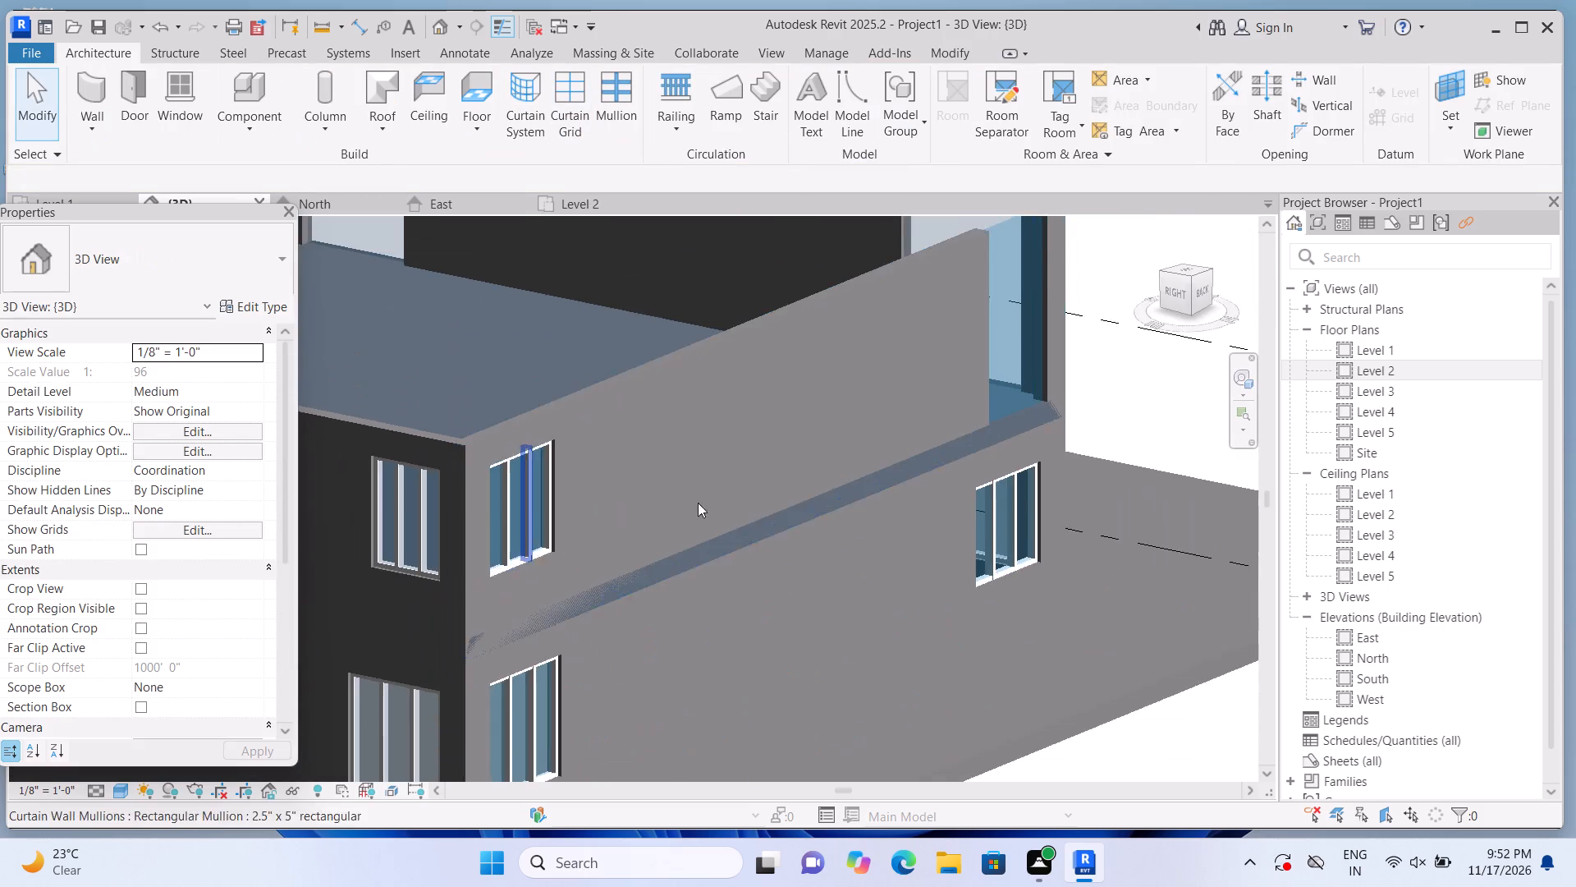
{"action": "middle_click_drag", "start_coordinate": [906, 396], "coordinate": [524, 393]}
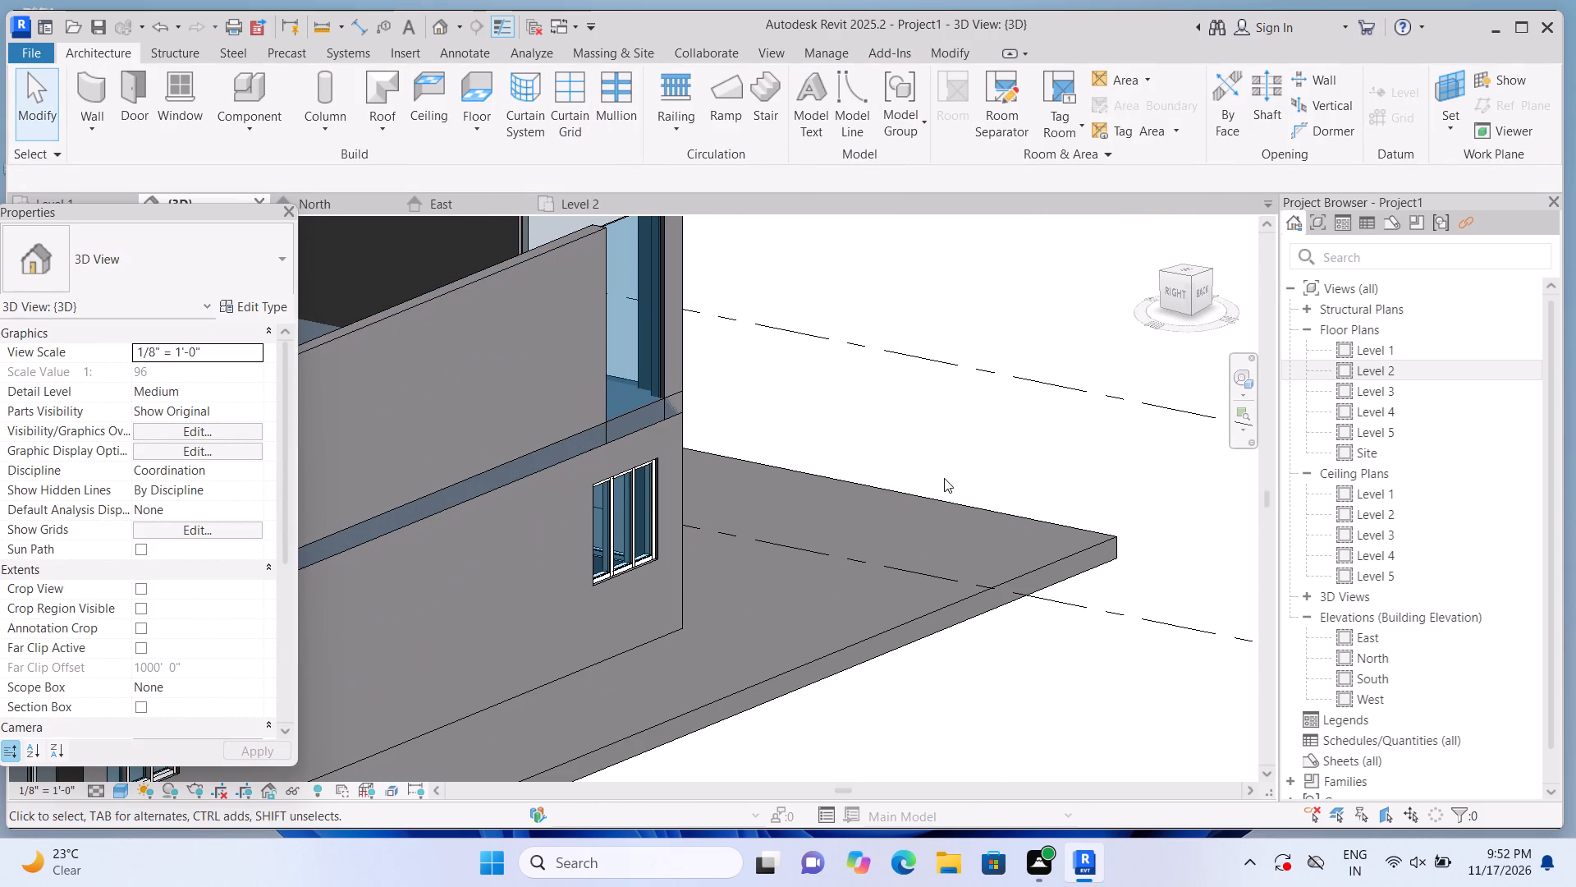
{"action": "middle_click_drag", "start_coordinate": [987, 460], "coordinate": [919, 464], "text": "shift"}
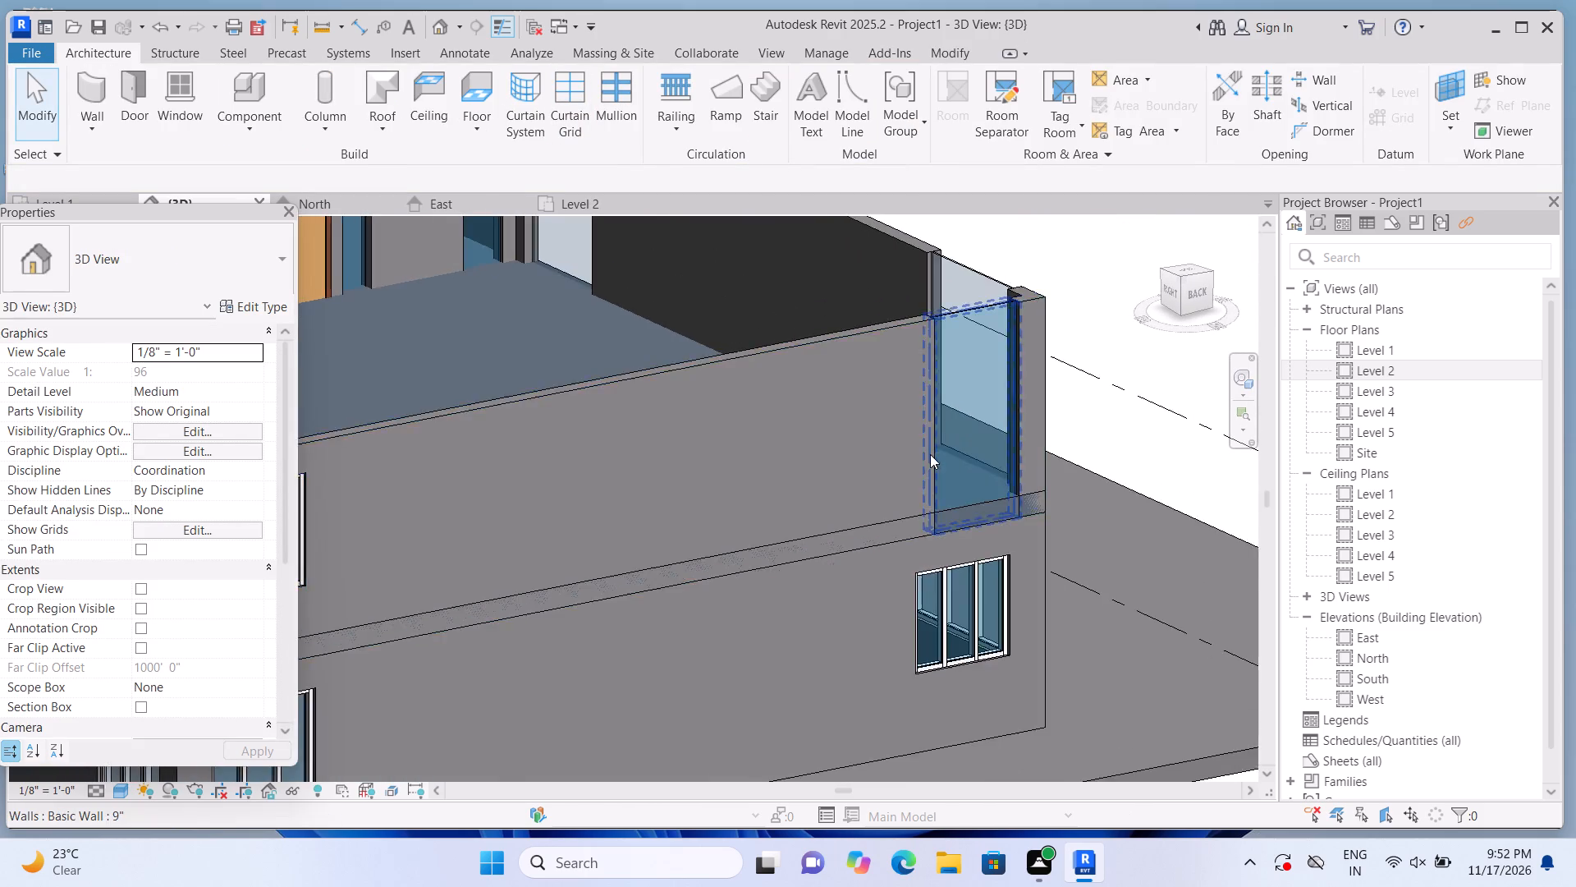
{"action": "scroll", "coordinate": [930, 454], "scroll_direction": "down", "scroll_amount": 3}
{"action": "left_click", "coordinate": [966, 457]}
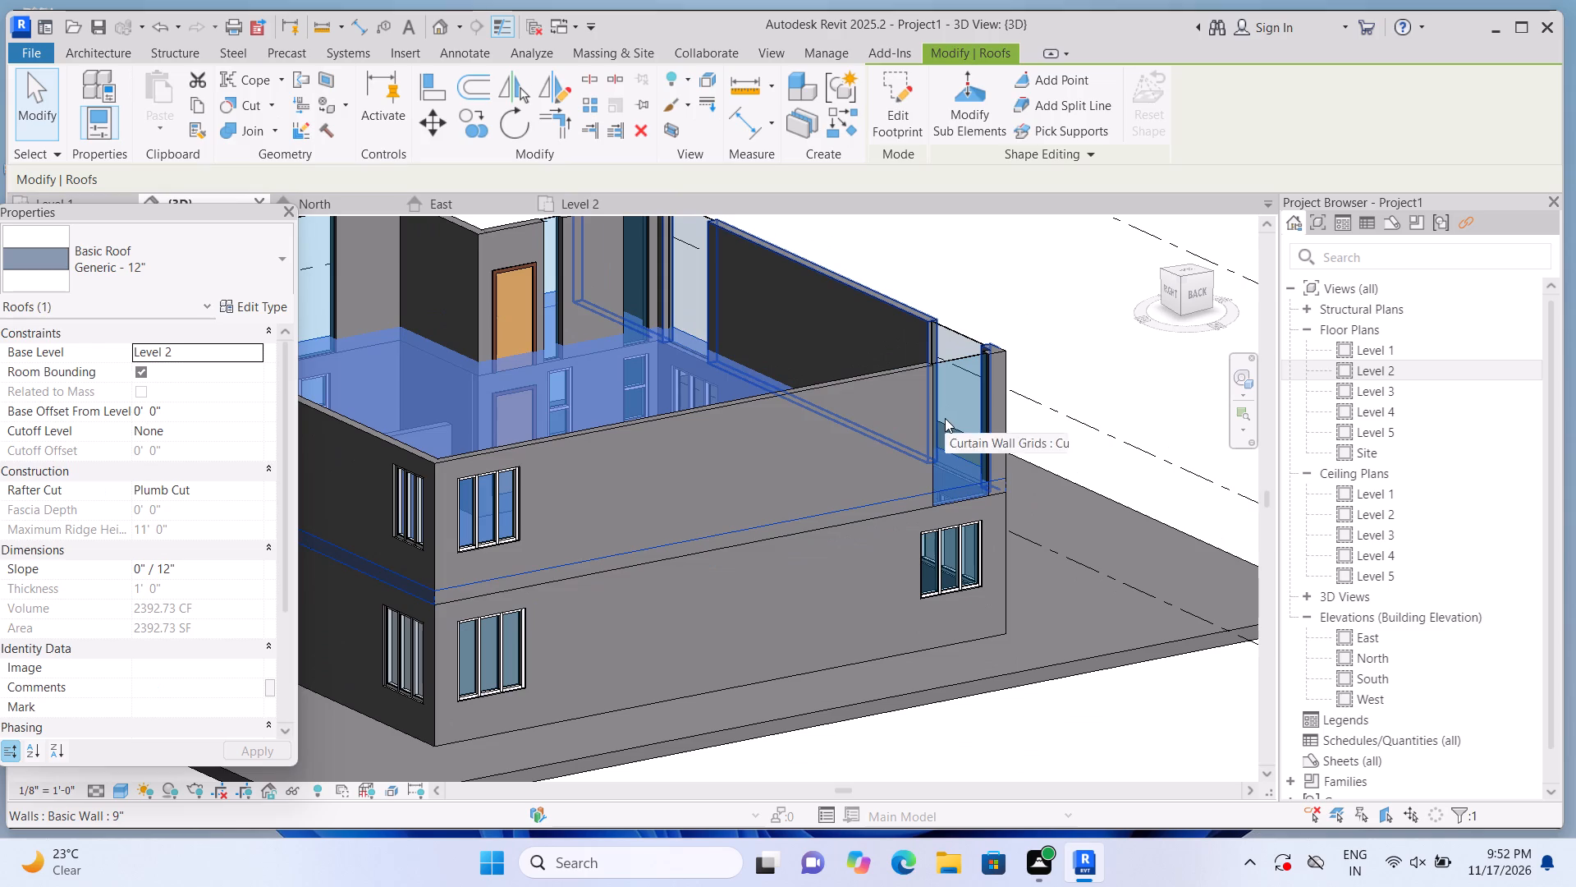
{"action": "key", "text": "Escape"}
{"action": "scroll", "coordinate": [919, 430], "scroll_direction": "up", "scroll_amount": 2}
{"action": "left_click", "coordinate": [961, 448]}
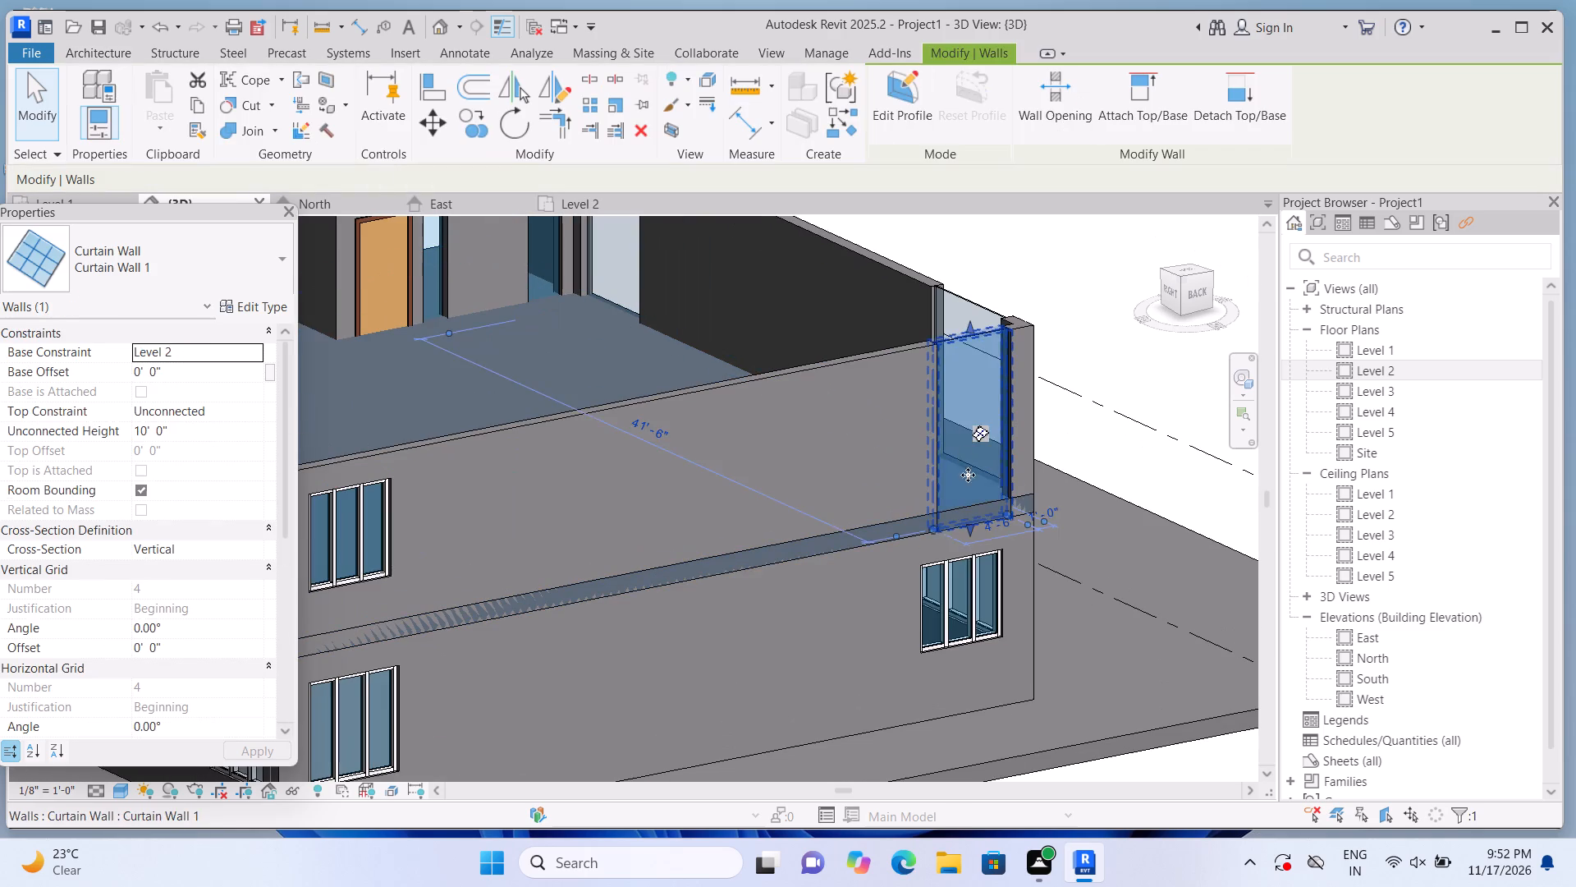
{"action": "scroll", "coordinate": [974, 517], "scroll_direction": "up", "scroll_amount": 4}
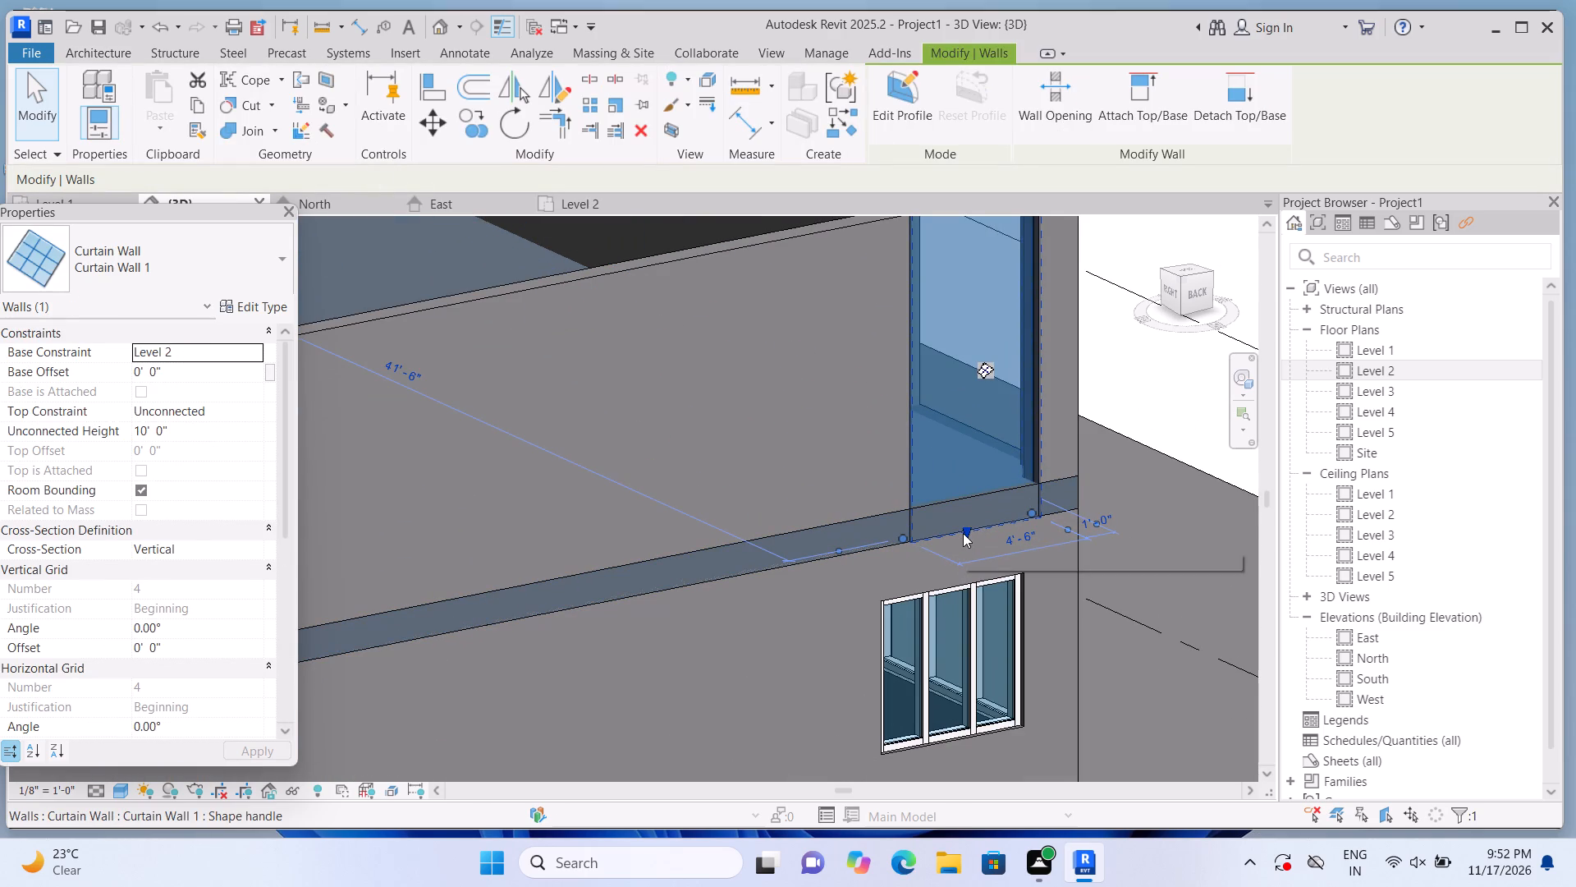
{"action": "left_click_drag", "start_coordinate": [963, 525], "coordinate": [950, 417]}
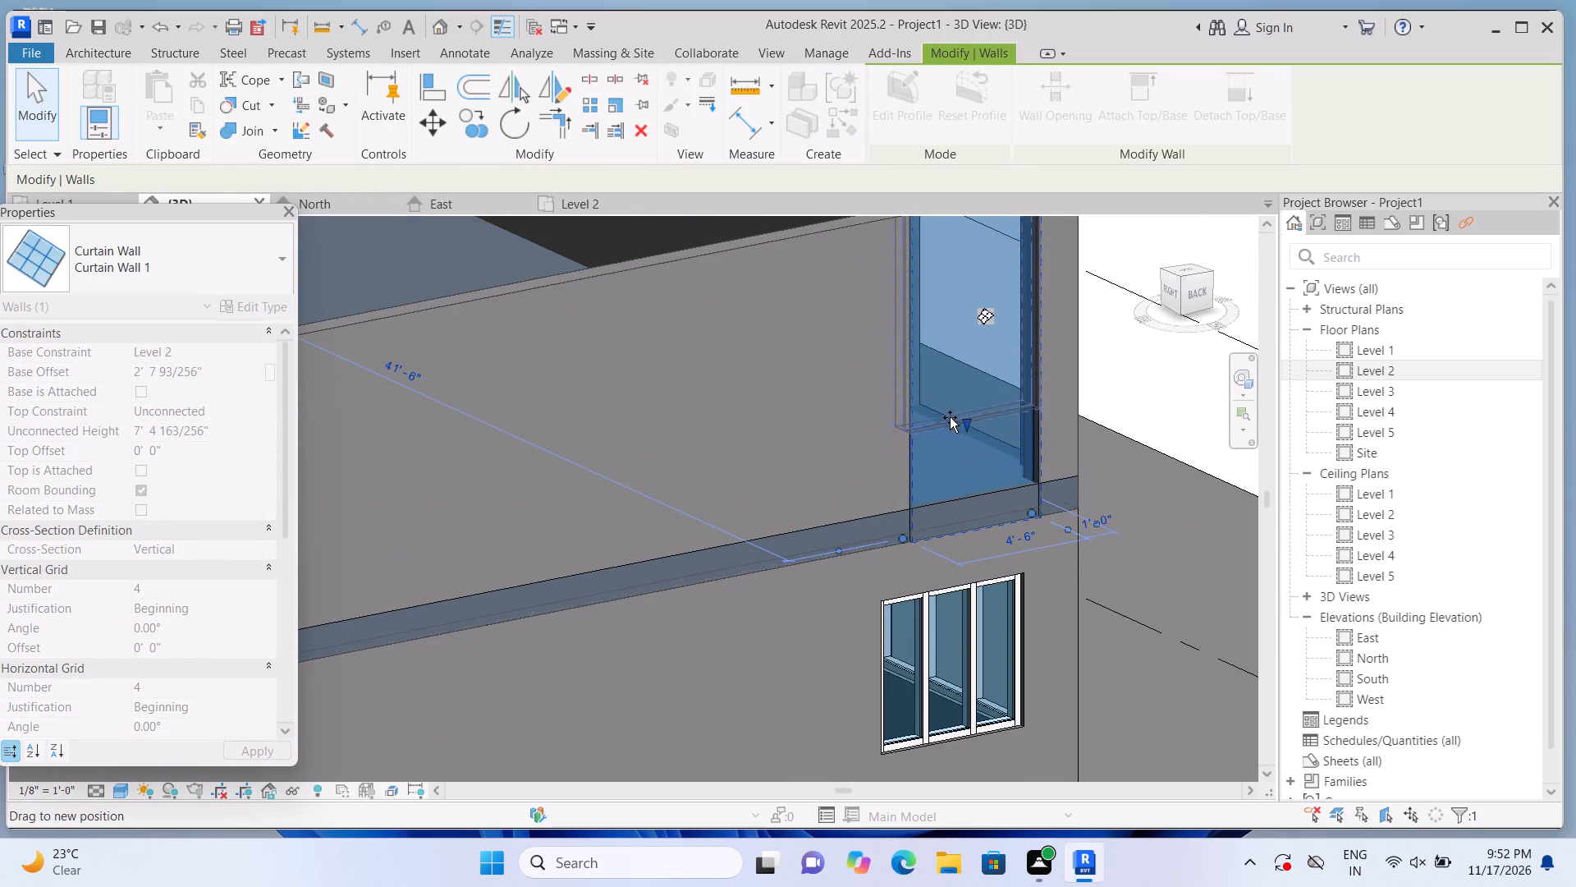
{"action": "left_click_drag", "start_coordinate": [950, 417], "coordinate": [950, 416]}
Lower the same curtain wall's top edge to an unconnected height of about 5'-5".
{"action": "scroll", "coordinate": [948, 422], "scroll_direction": "down", "scroll_amount": 3}
{"action": "scroll", "coordinate": [961, 327], "scroll_direction": "up", "scroll_amount": 4}
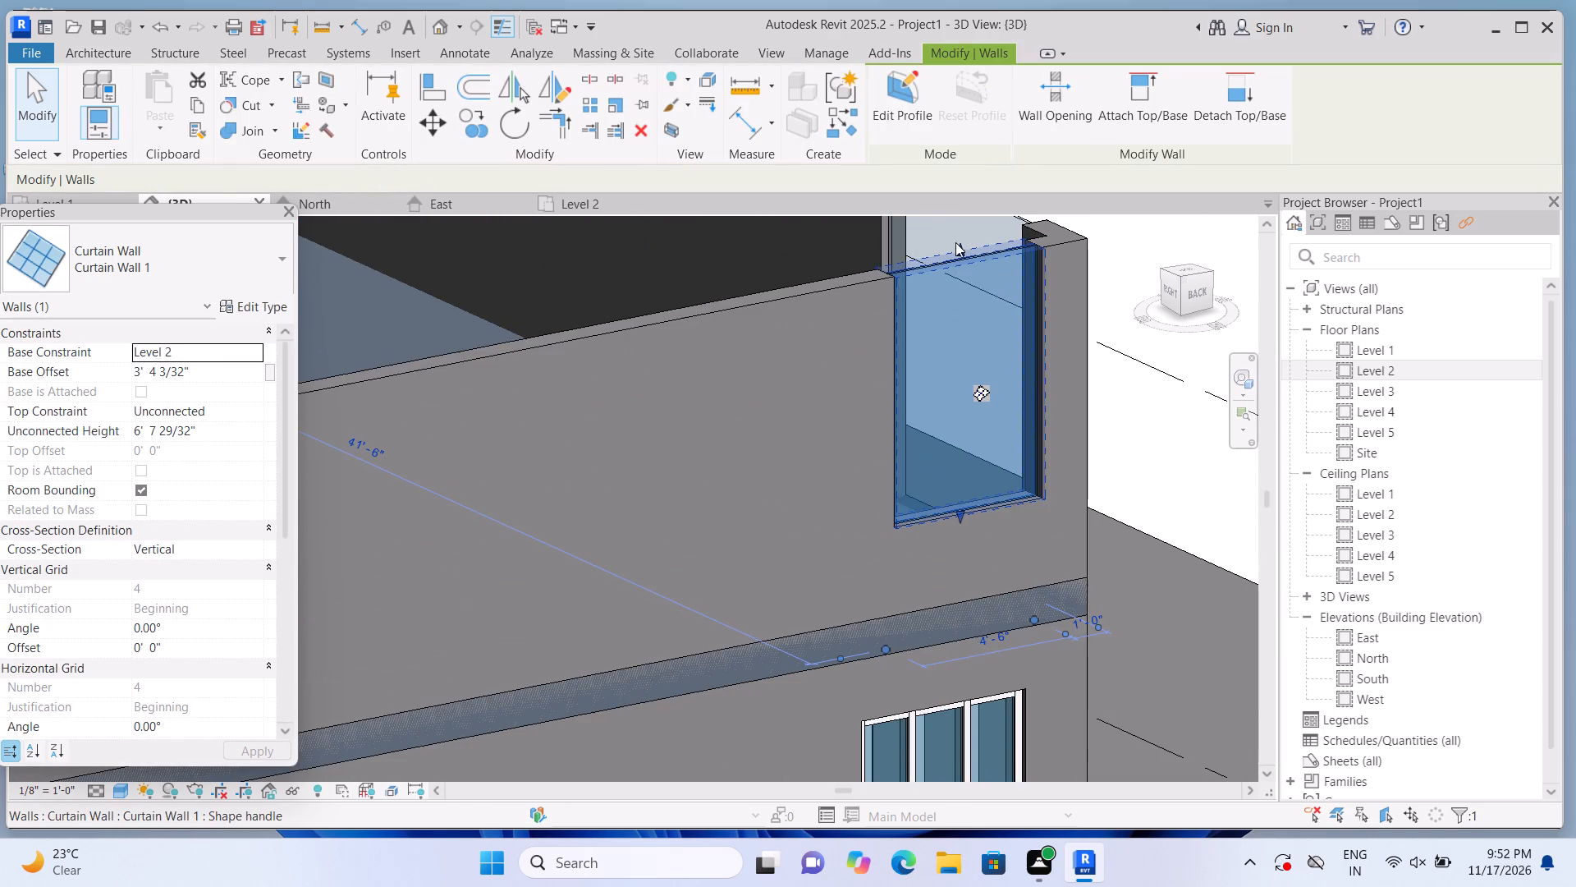
{"action": "left_click_drag", "start_coordinate": [961, 248], "coordinate": [977, 306]}
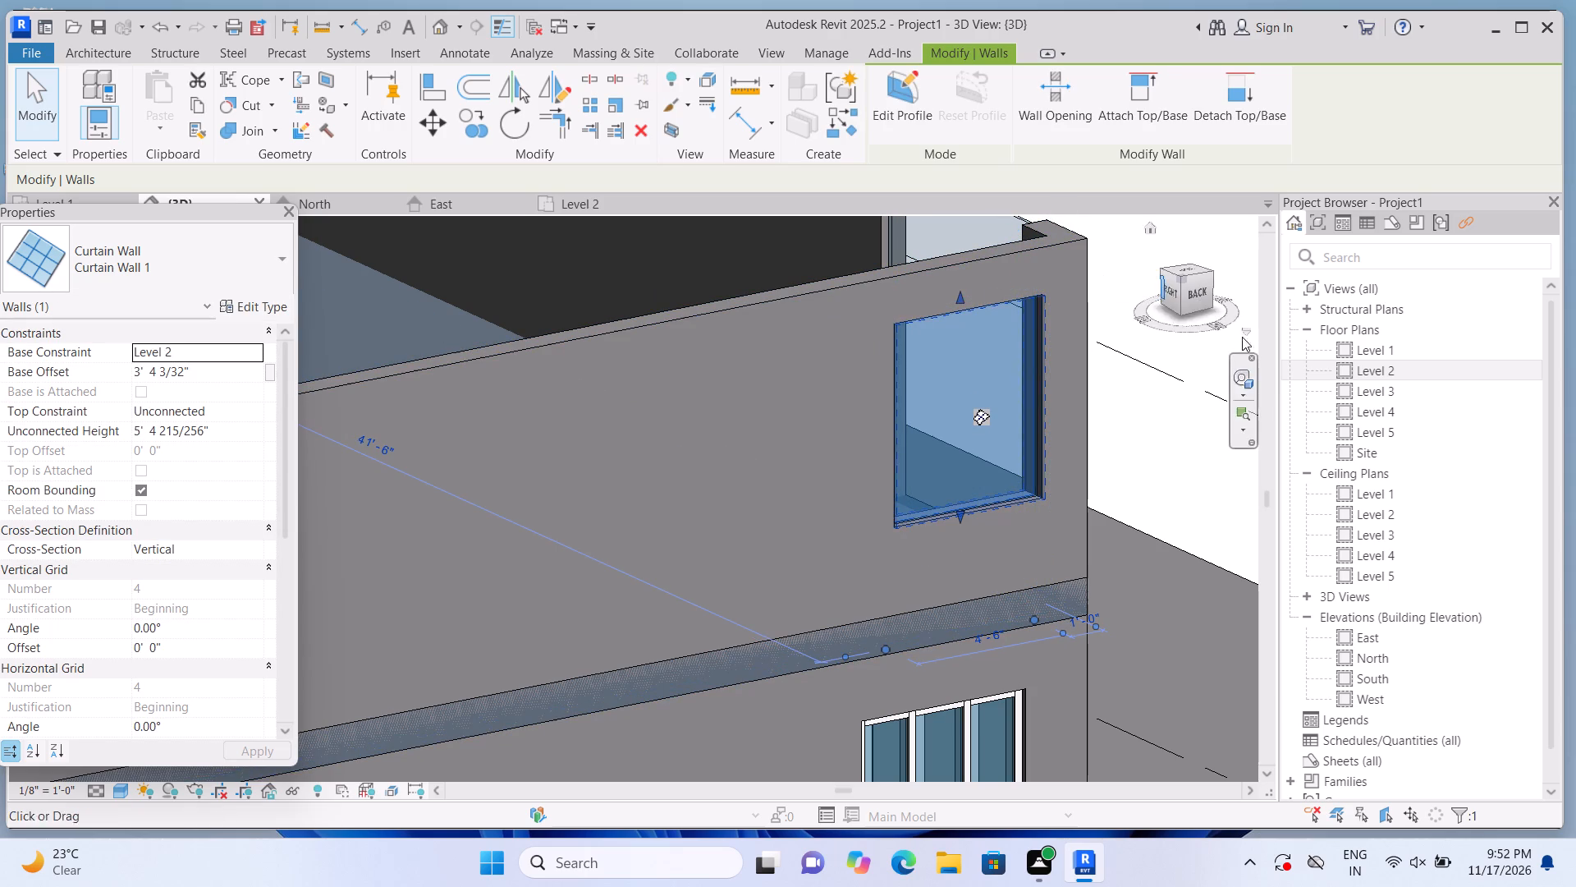
Place two vertical curtain grid lines dividing this curtain wall into three panels 1'-6" wide each.
{"action": "left_click", "coordinate": [121, 43]}
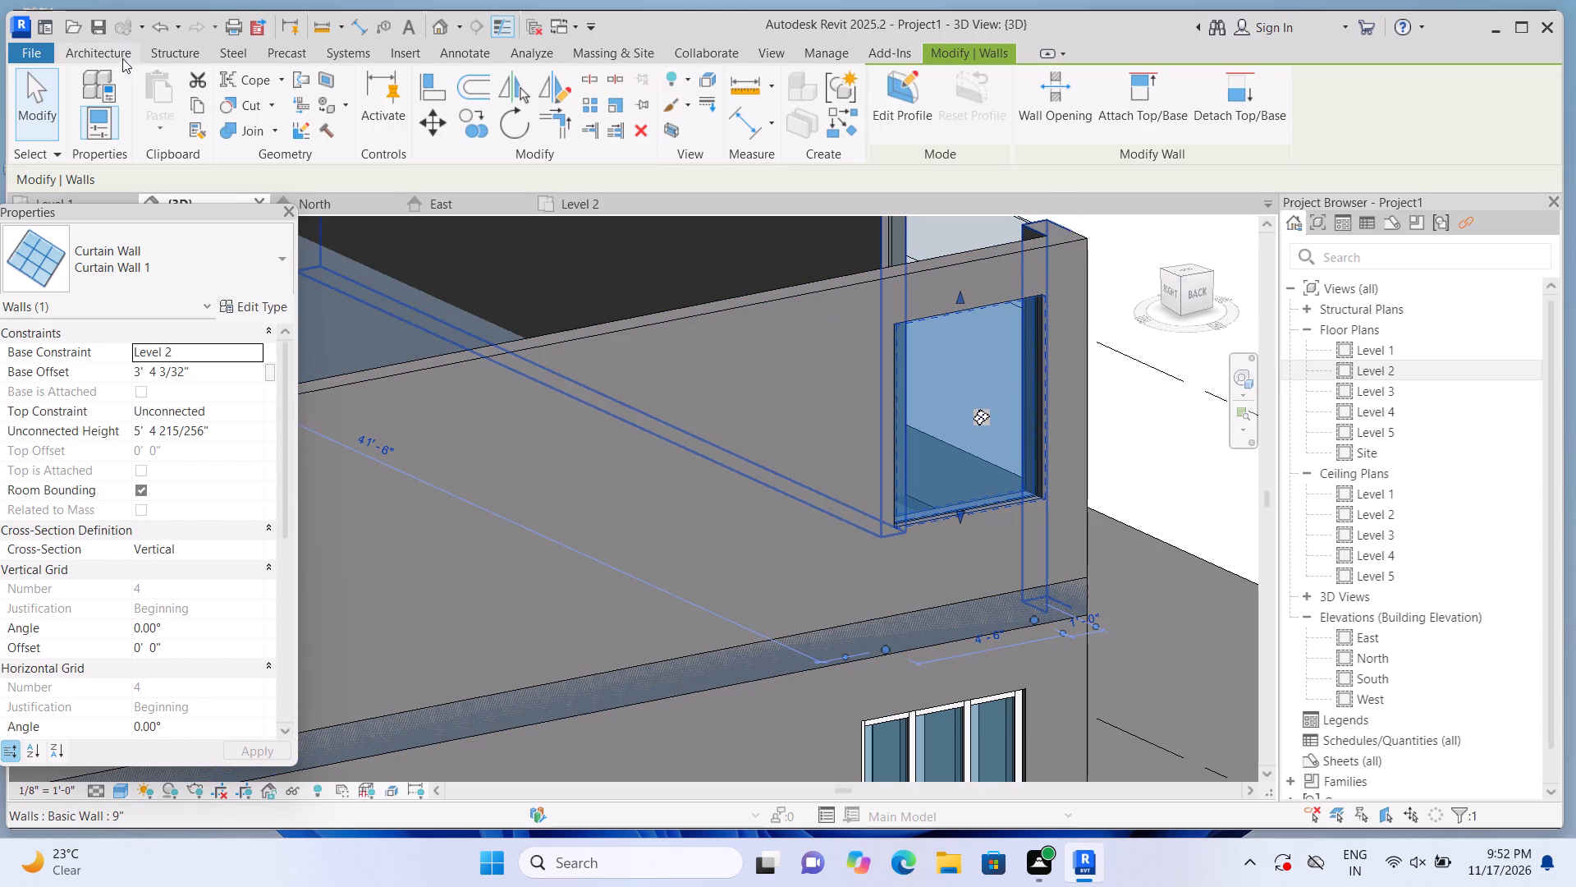
{"action": "left_click", "coordinate": [122, 47]}
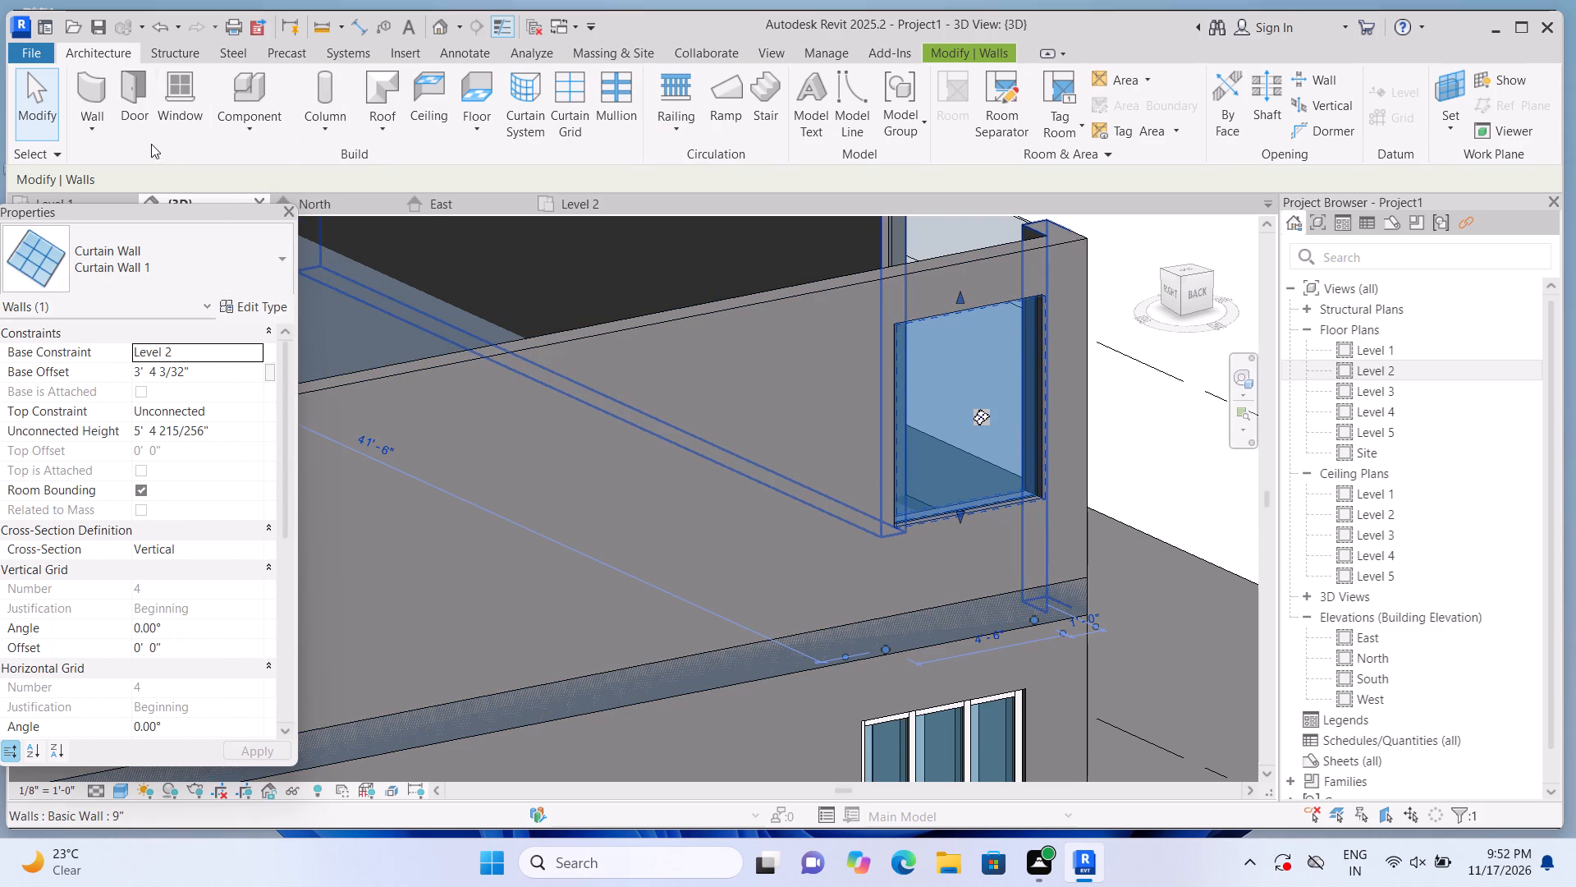
{"action": "left_click", "coordinate": [580, 124]}
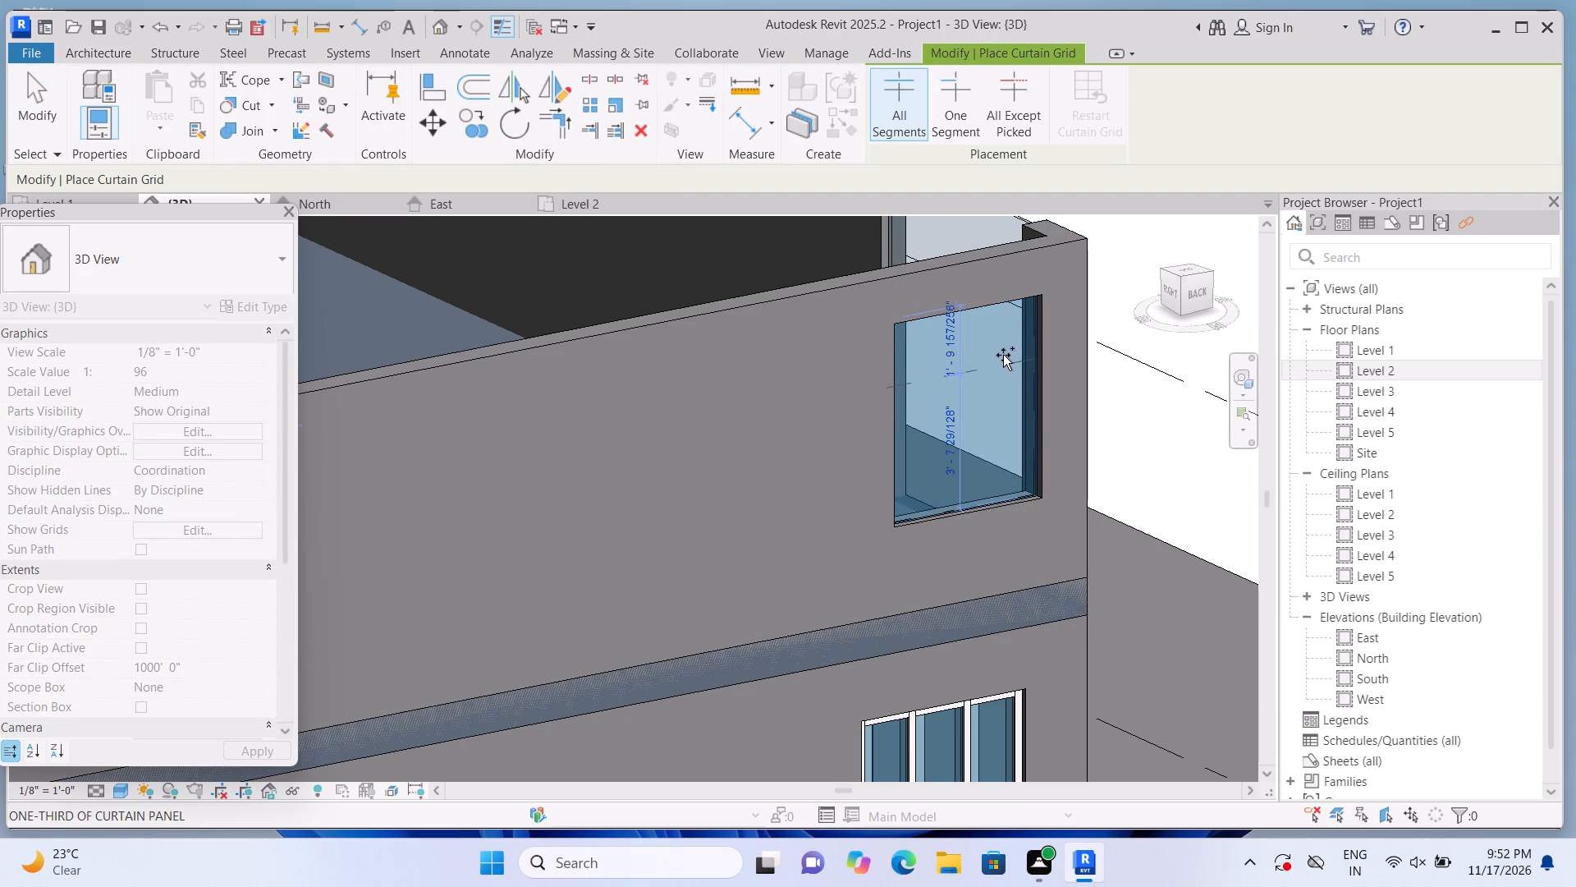
{"action": "scroll", "coordinate": [1003, 356], "scroll_direction": "up", "scroll_amount": 4}
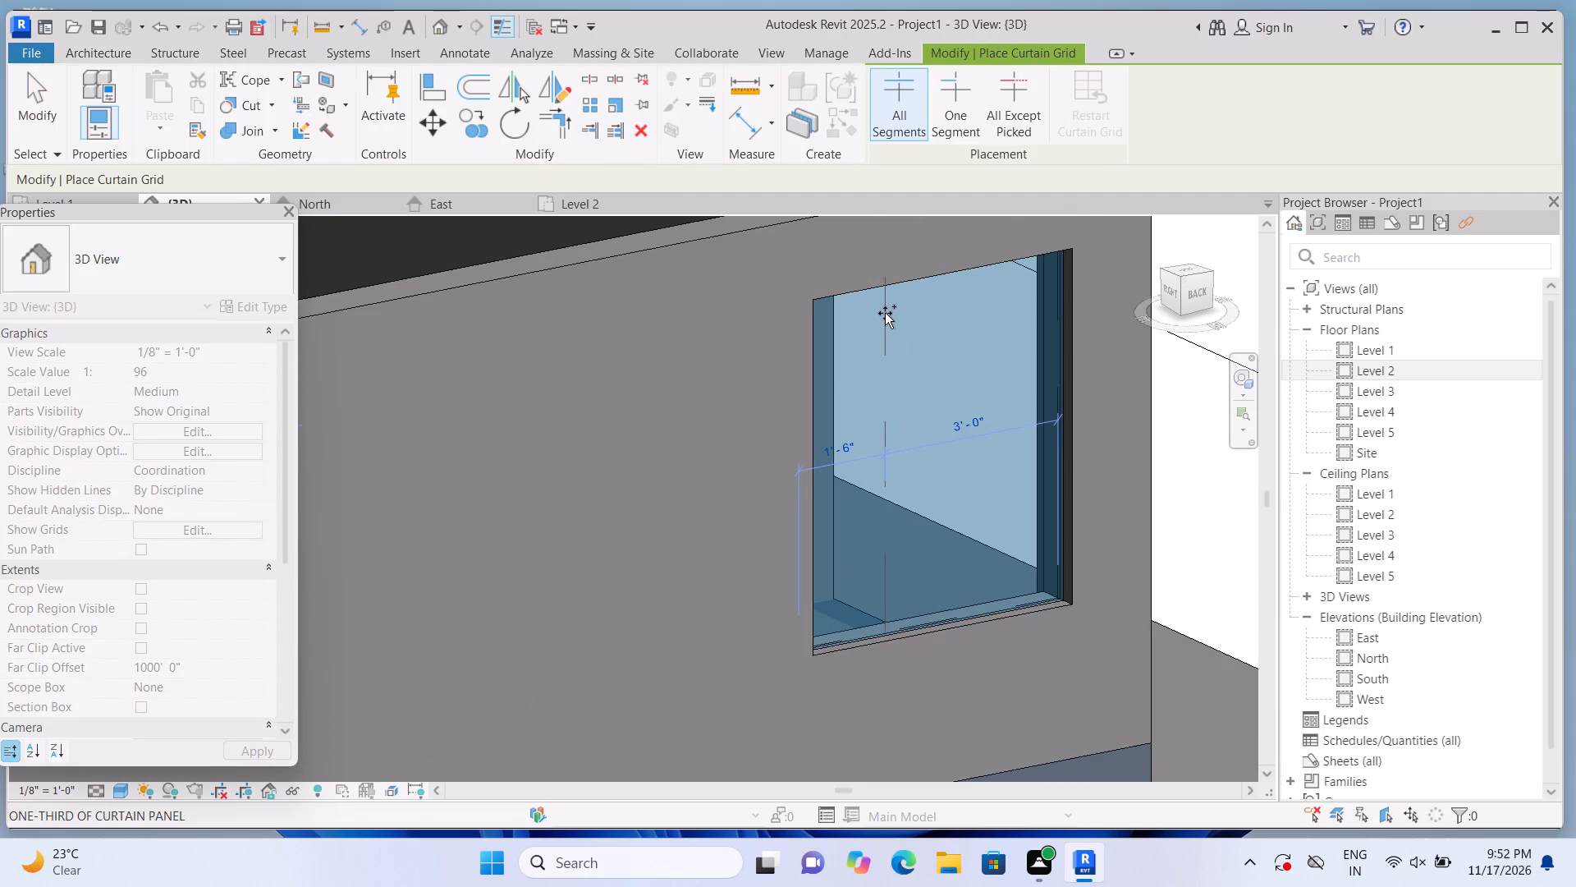
{"action": "left_click", "coordinate": [885, 313]}
{"action": "left_click", "coordinate": [977, 315]}
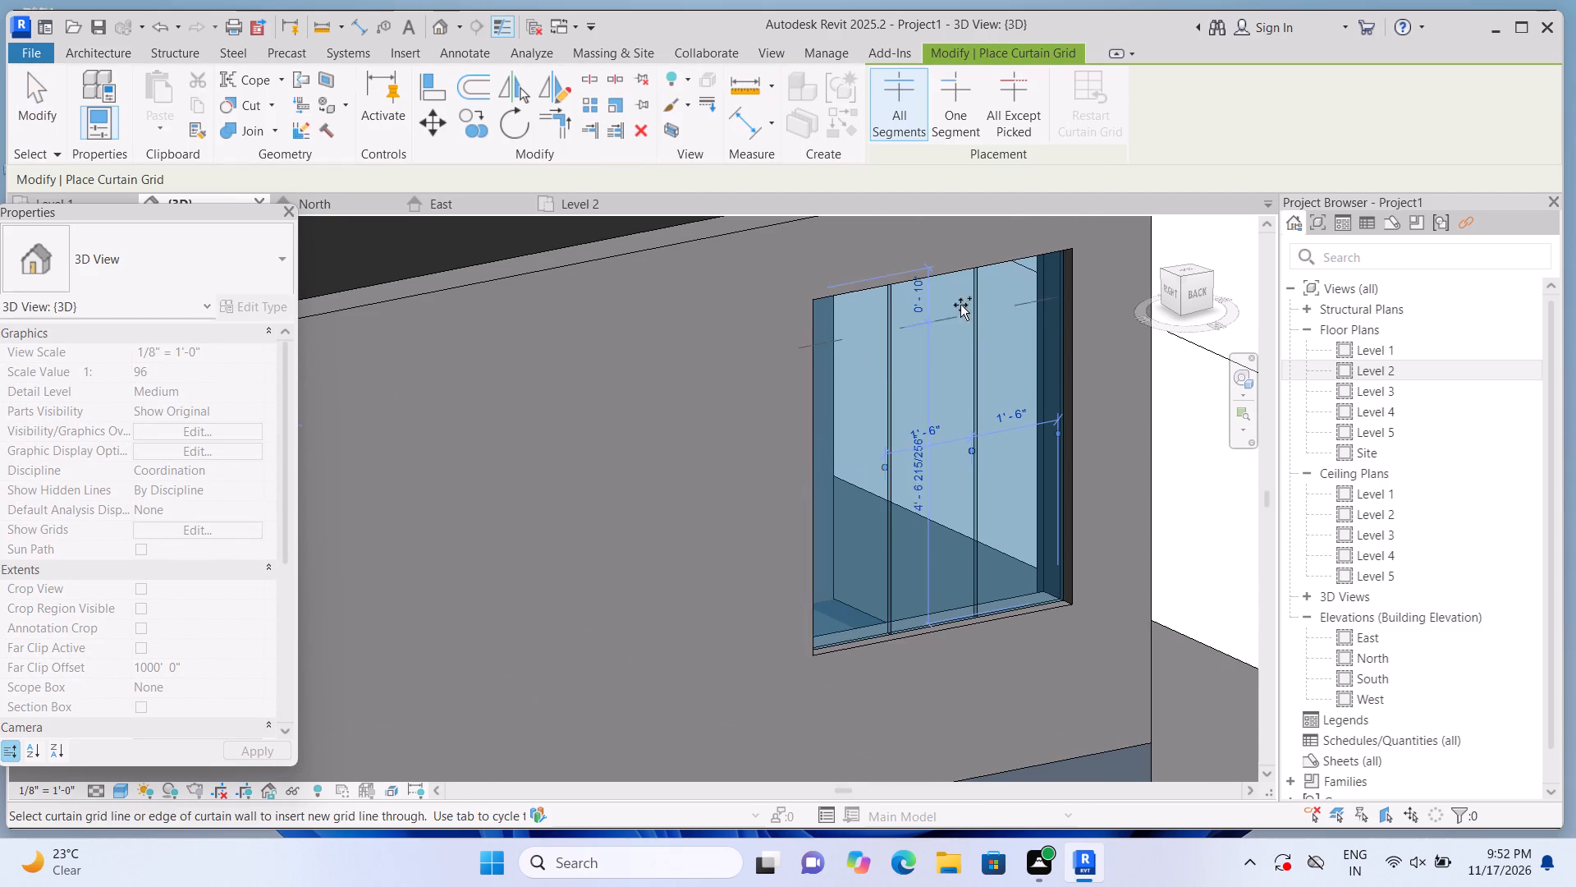
Place 2.5" x 5" rectangular mullions along the vertical grid lines and outer edges of this three-panel curtain wall.
{"action": "left_click", "coordinate": [105, 47]}
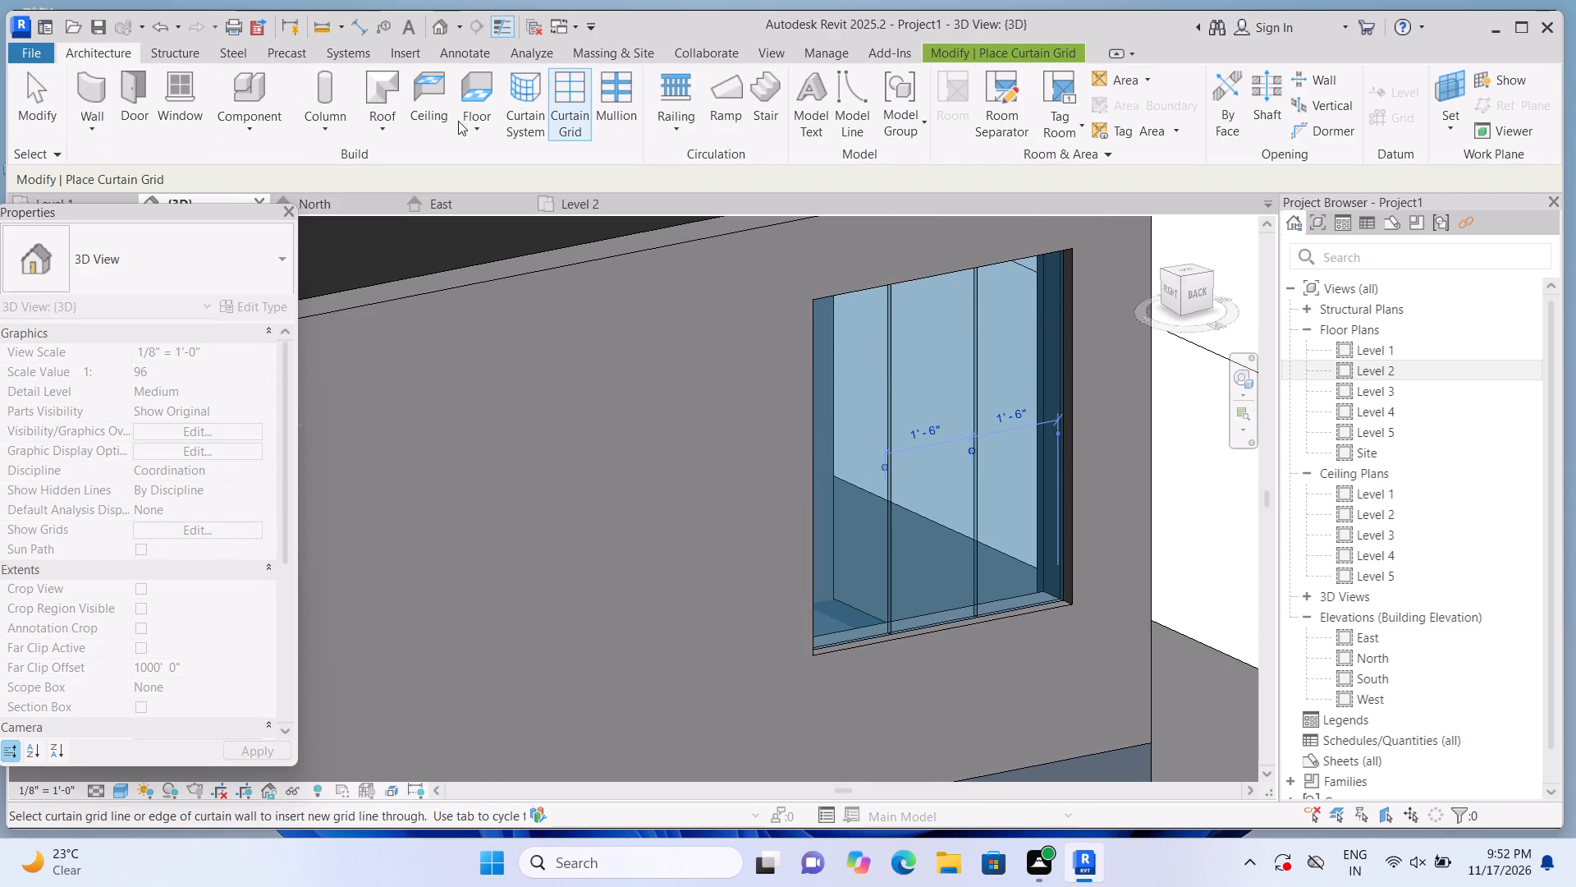
{"action": "left_click", "coordinate": [608, 135]}
{"action": "left_click", "coordinate": [883, 392]}
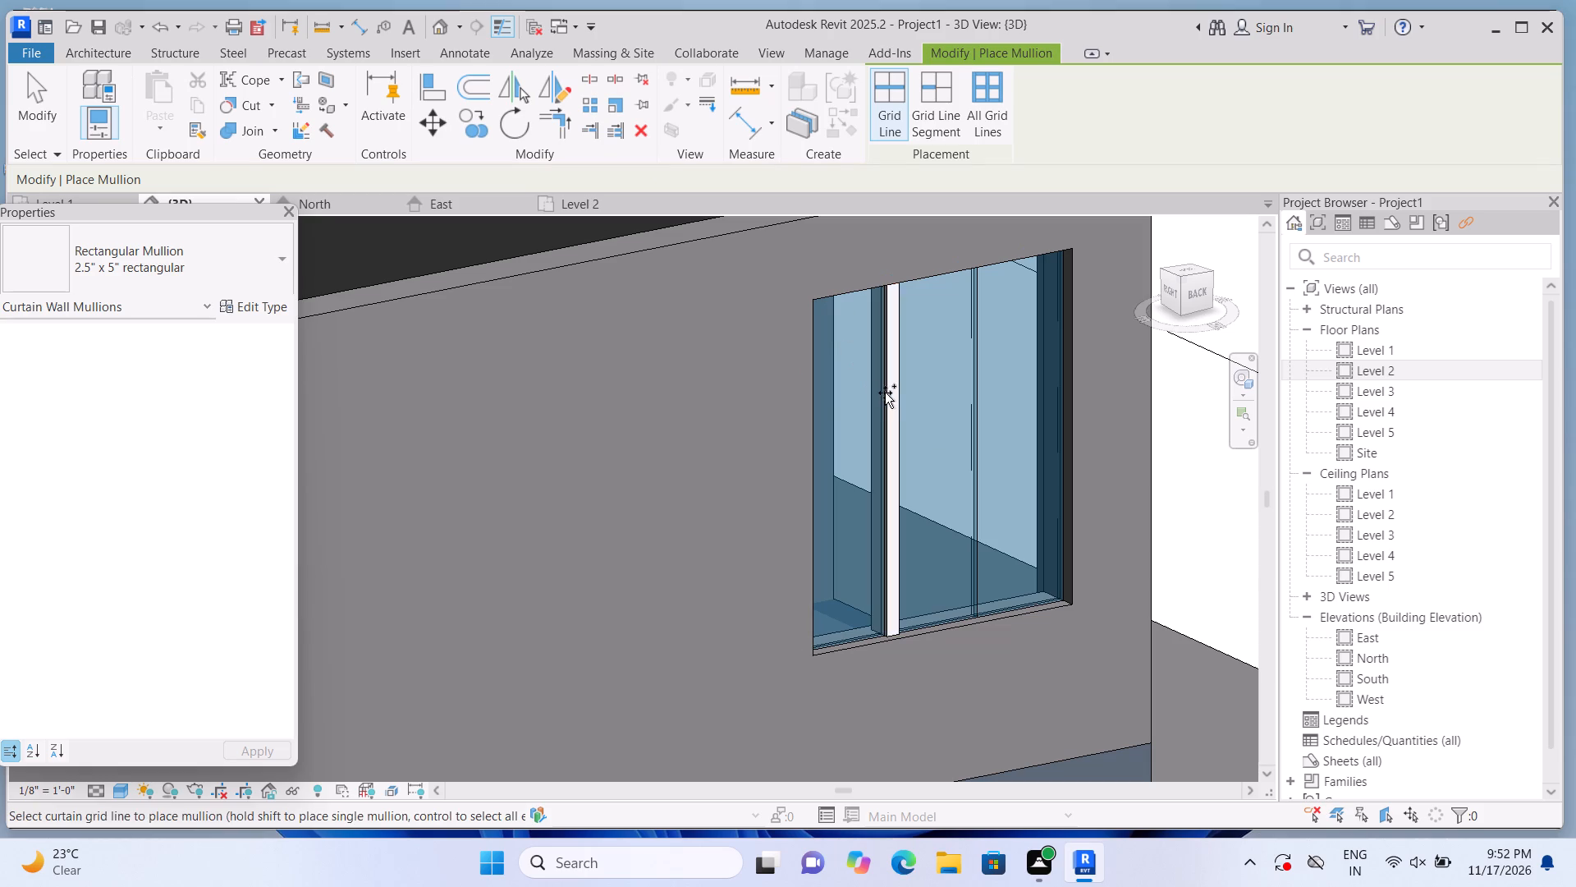
{"action": "left_click", "coordinate": [818, 387]}
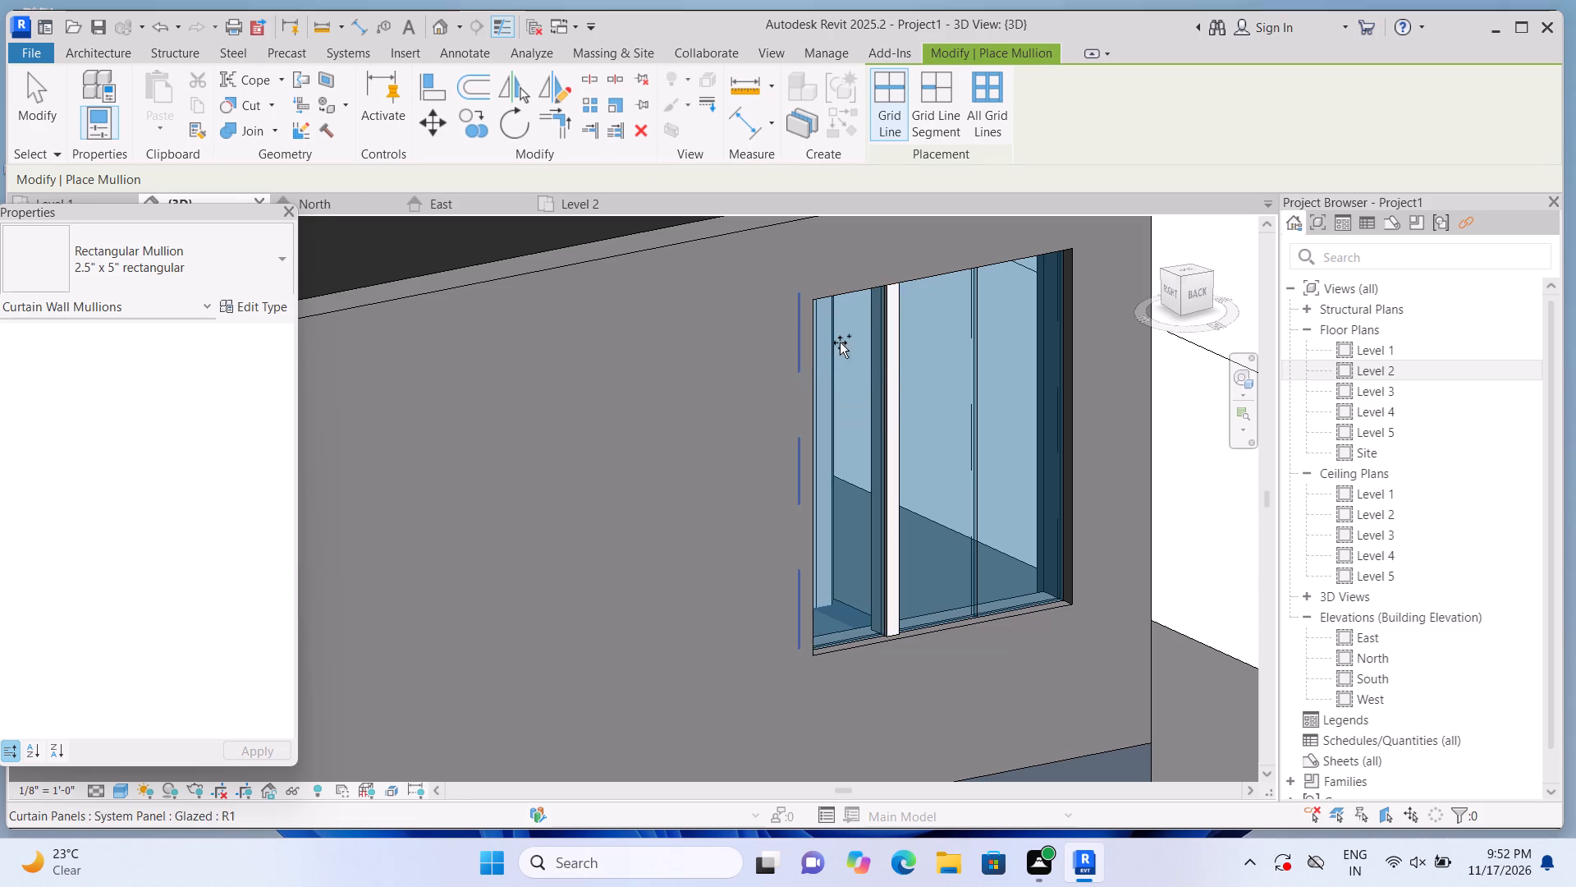
{"action": "left_click", "coordinate": [857, 301]}
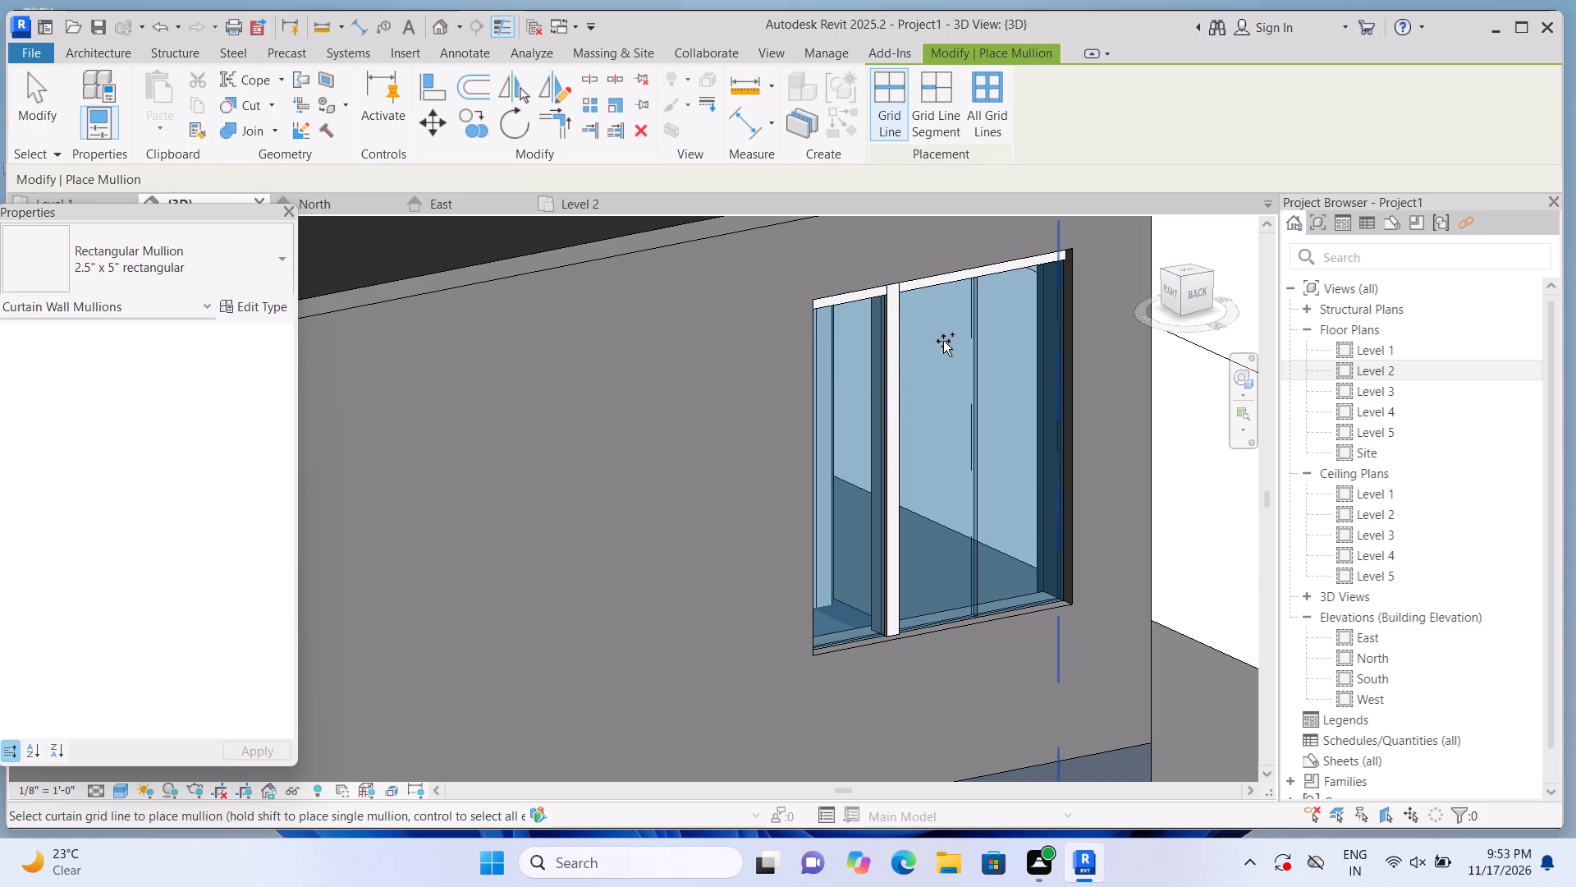
{"action": "left_click", "coordinate": [945, 341]}
{"action": "left_click", "coordinate": [1048, 372]}
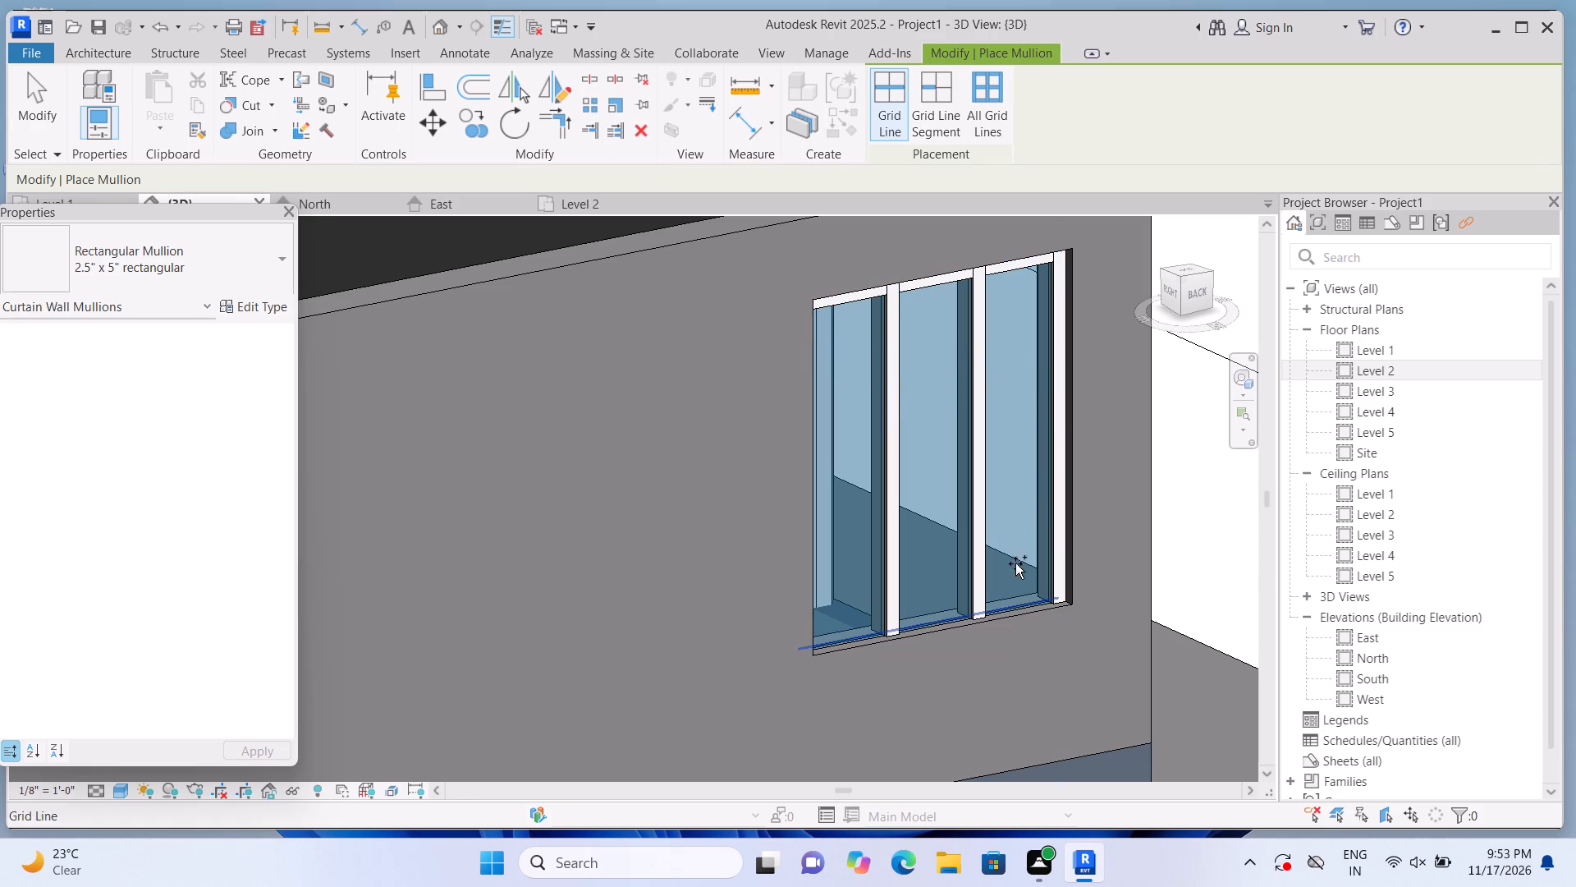
{"action": "left_click", "coordinate": [1004, 598]}
{"action": "scroll", "coordinate": [996, 577], "scroll_direction": "down", "scroll_amount": 2}
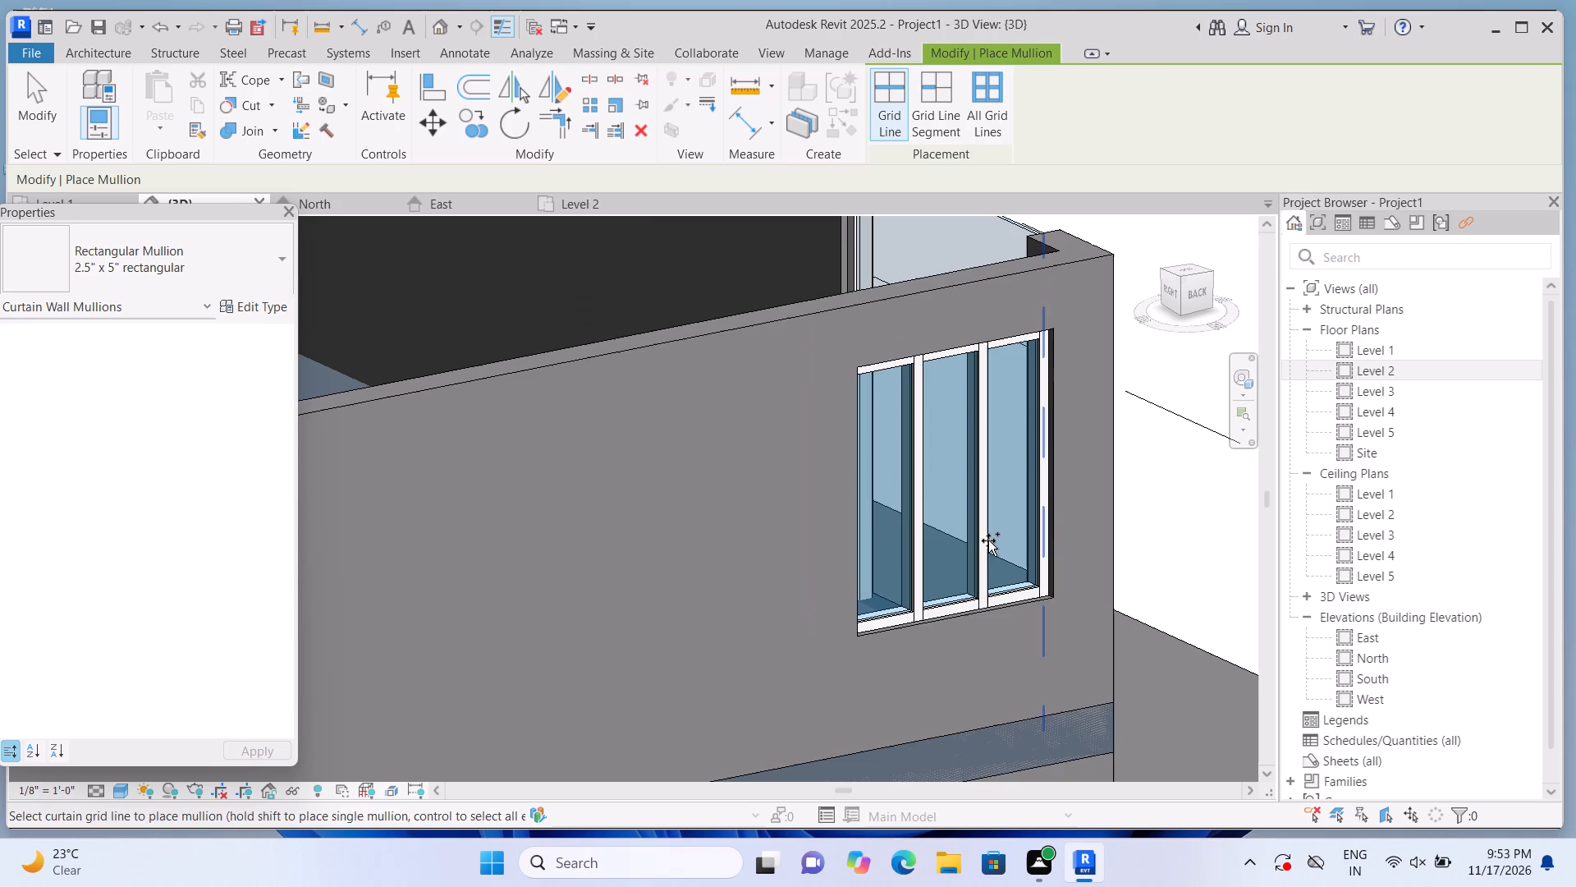
{"action": "middle_click_drag", "start_coordinate": [928, 528], "coordinate": [860, 510], "text": "shift"}
{"action": "scroll", "coordinate": [864, 486], "scroll_direction": "down", "scroll_amount": 5}
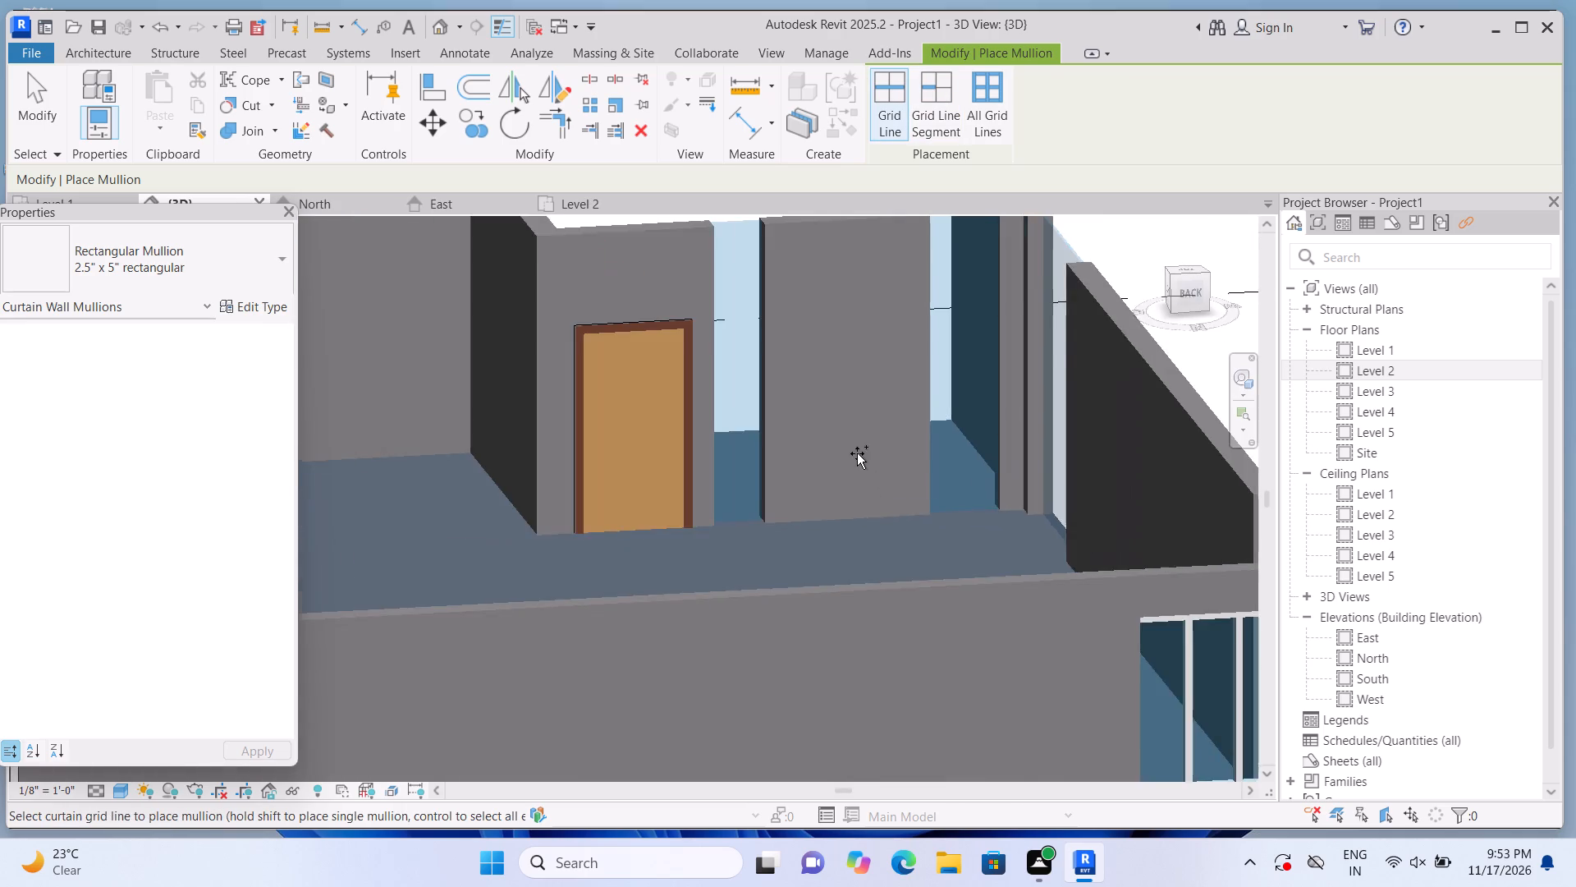
{"action": "scroll", "coordinate": [857, 453], "scroll_direction": "down", "scroll_amount": 2}
{"action": "scroll", "coordinate": [1047, 641], "scroll_direction": "up", "scroll_amount": 6}
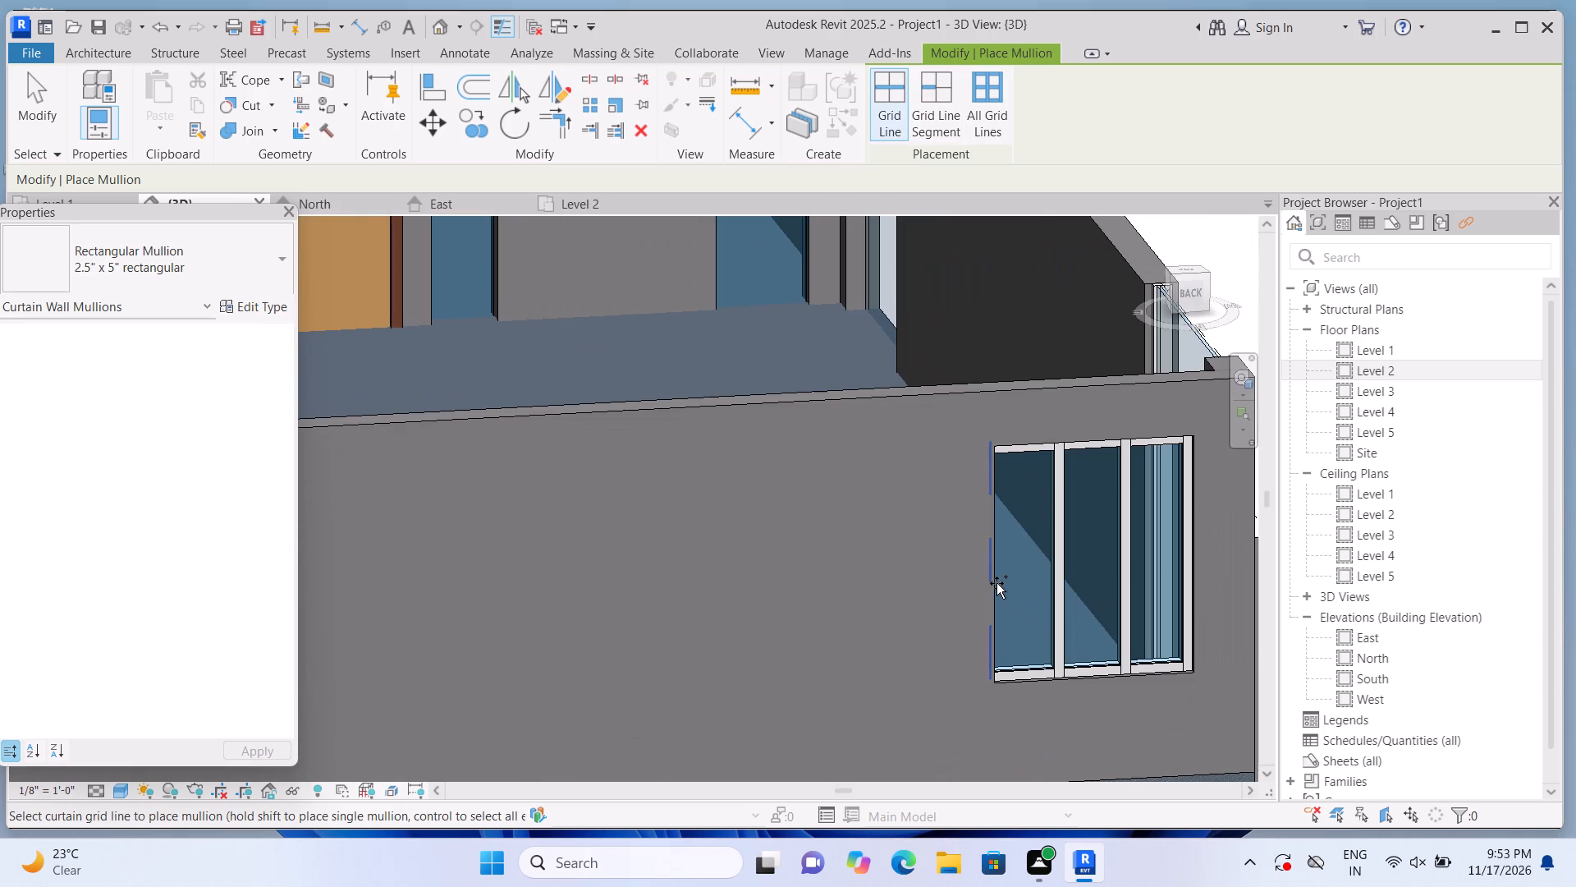
{"action": "left_click", "coordinate": [996, 583]}
Delete the vertical mullion at the inner edge of the full-height Level 2 corner curtain wall on the adjacent facade.
{"action": "scroll", "coordinate": [997, 583], "scroll_direction": "down", "scroll_amount": 5}
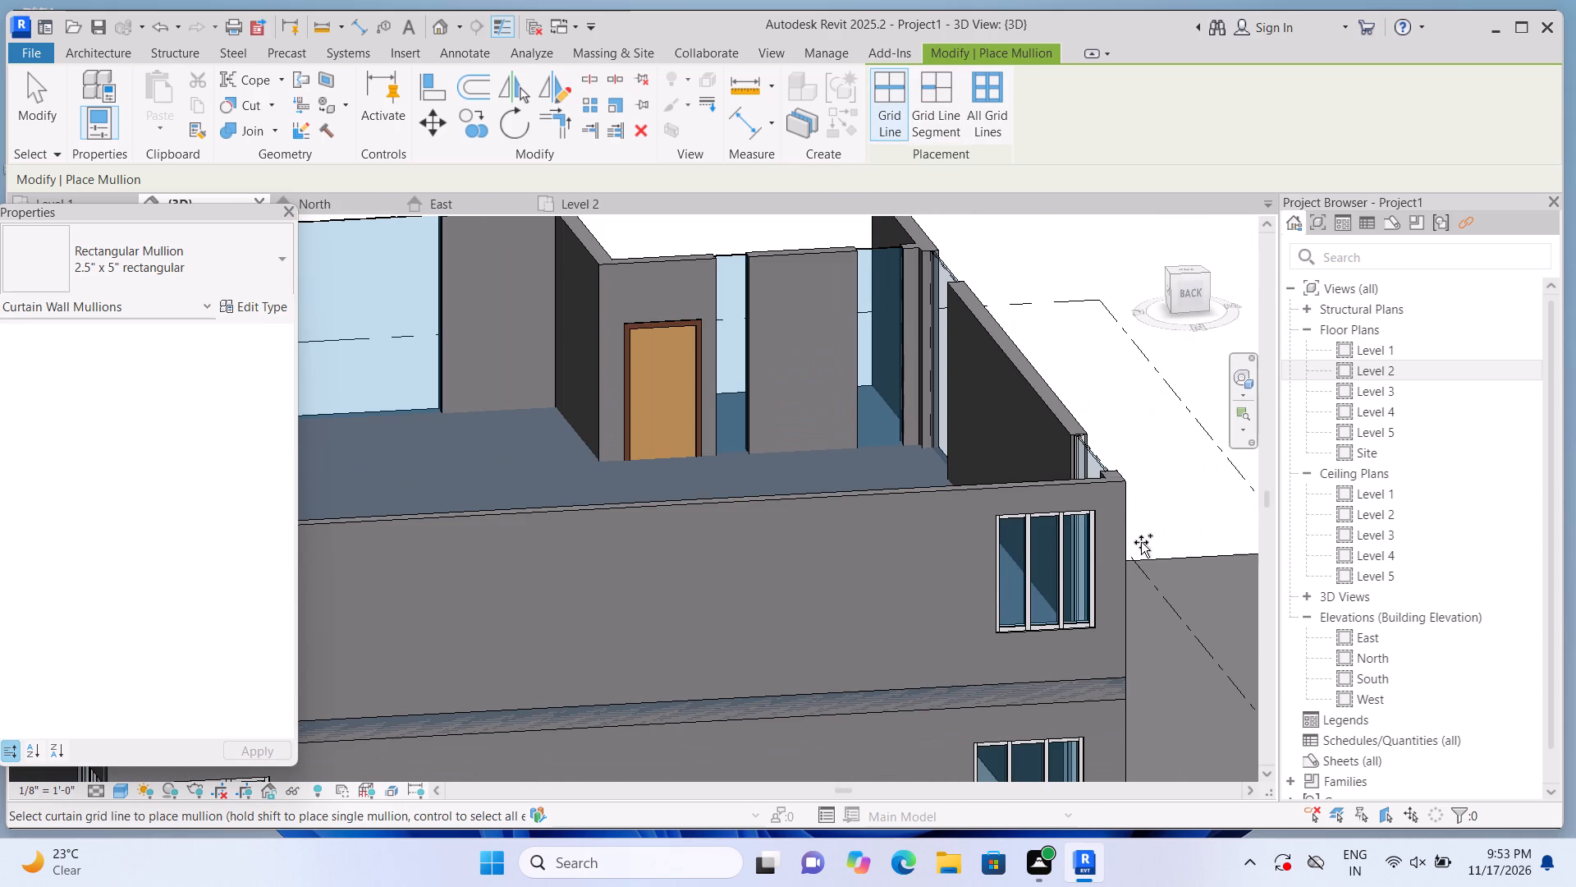
{"action": "middle_click_drag", "start_coordinate": [1117, 499], "coordinate": [965, 400], "text": "shift"}
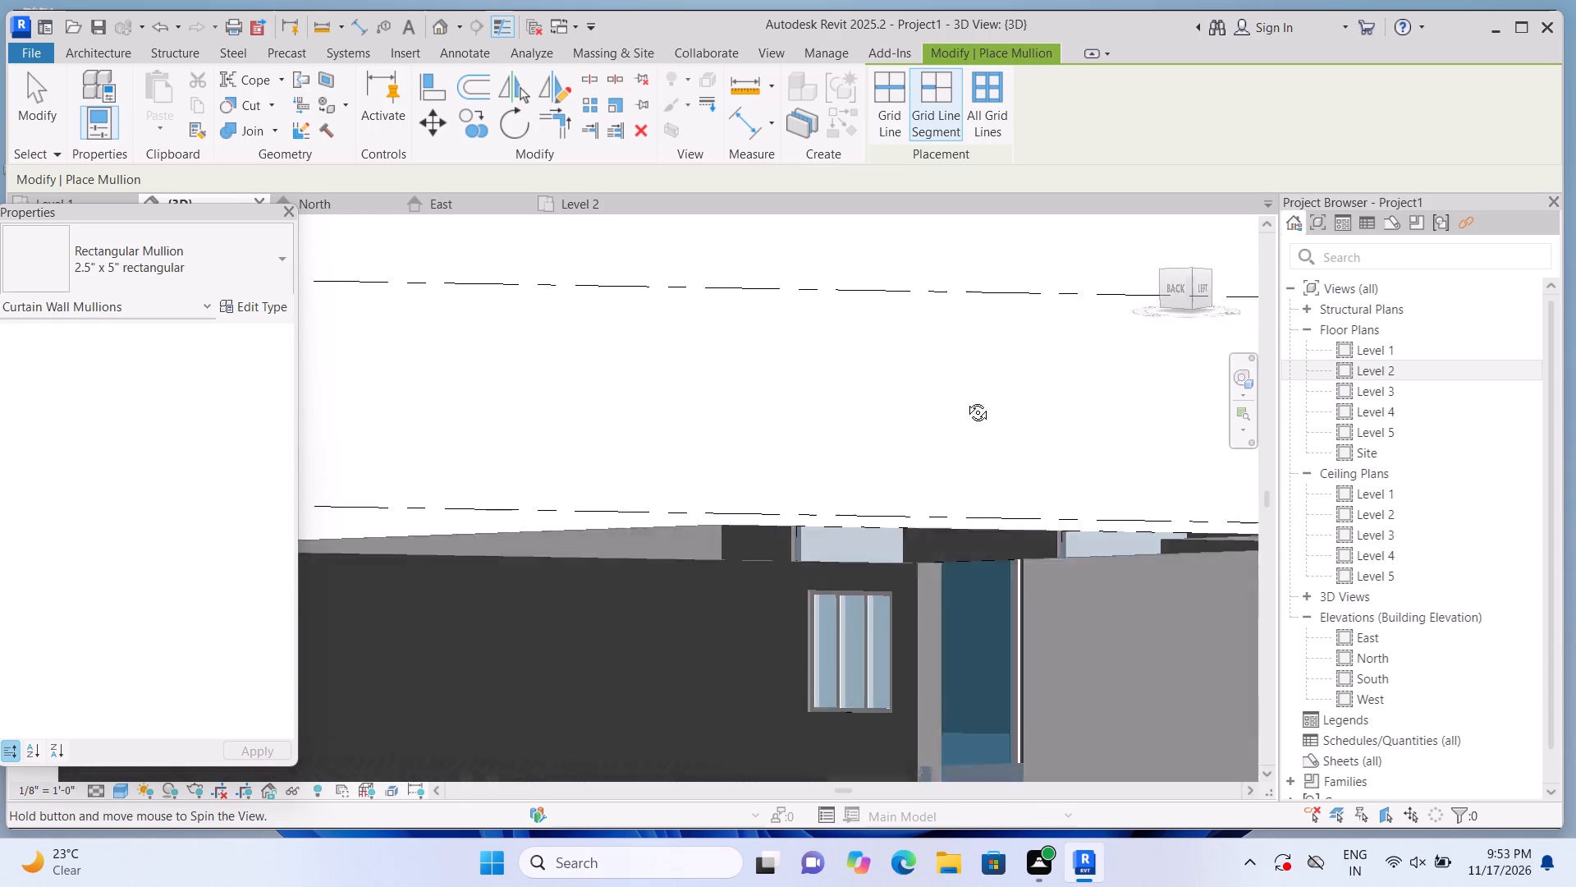
{"action": "middle_click_drag", "start_coordinate": [965, 400], "coordinate": [950, 375], "text": "shift"}
{"action": "scroll", "coordinate": [949, 375], "scroll_direction": "down", "scroll_amount": 6}
{"action": "middle_click_drag", "start_coordinate": [893, 701], "coordinate": [911, 728], "text": "shift"}
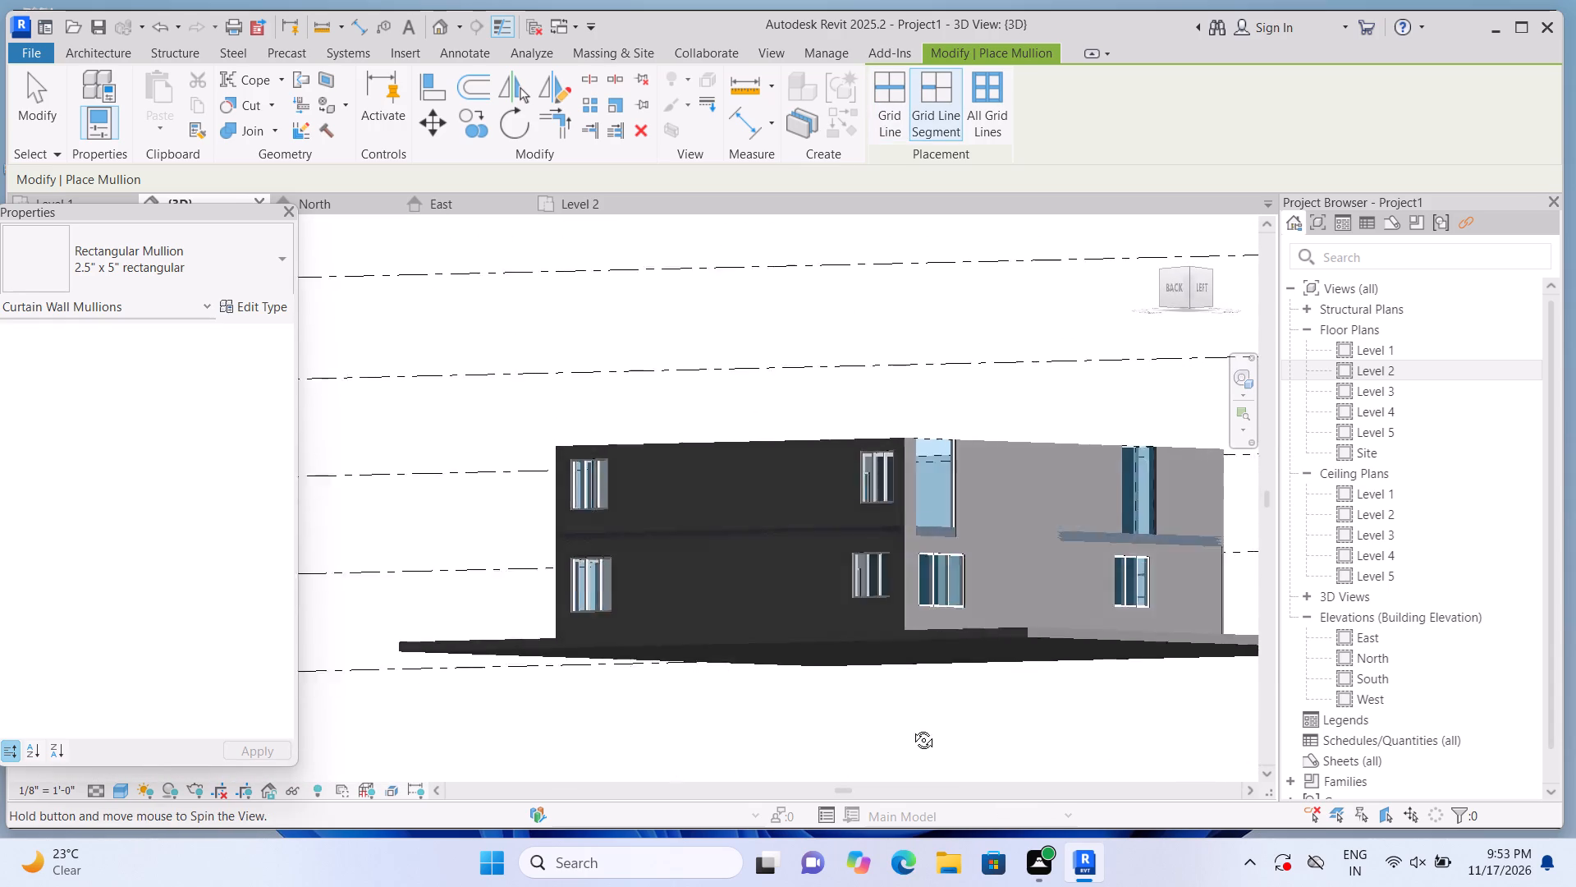
{"action": "middle_click_drag", "start_coordinate": [911, 728], "coordinate": [937, 785], "text": "shift"}
{"action": "scroll", "coordinate": [1235, 586], "scroll_direction": "up", "scroll_amount": 1}
{"action": "scroll", "coordinate": [1172, 568], "scroll_direction": "up", "scroll_amount": 6}
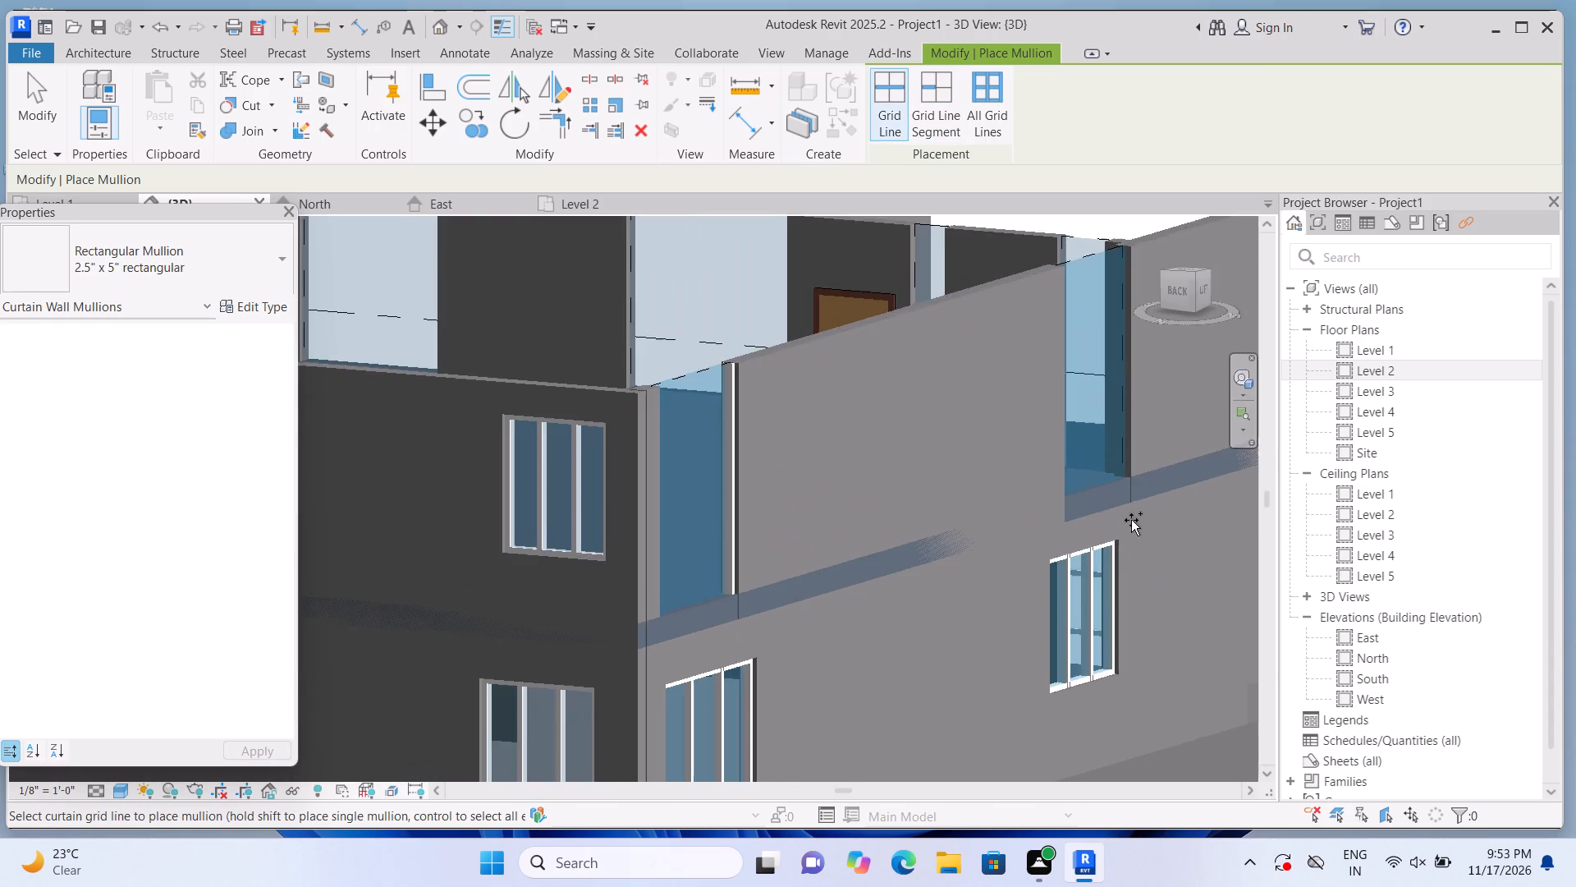
{"action": "scroll", "coordinate": [1075, 532], "scroll_direction": "up", "scroll_amount": 1}
{"action": "key", "text": "Escape"}
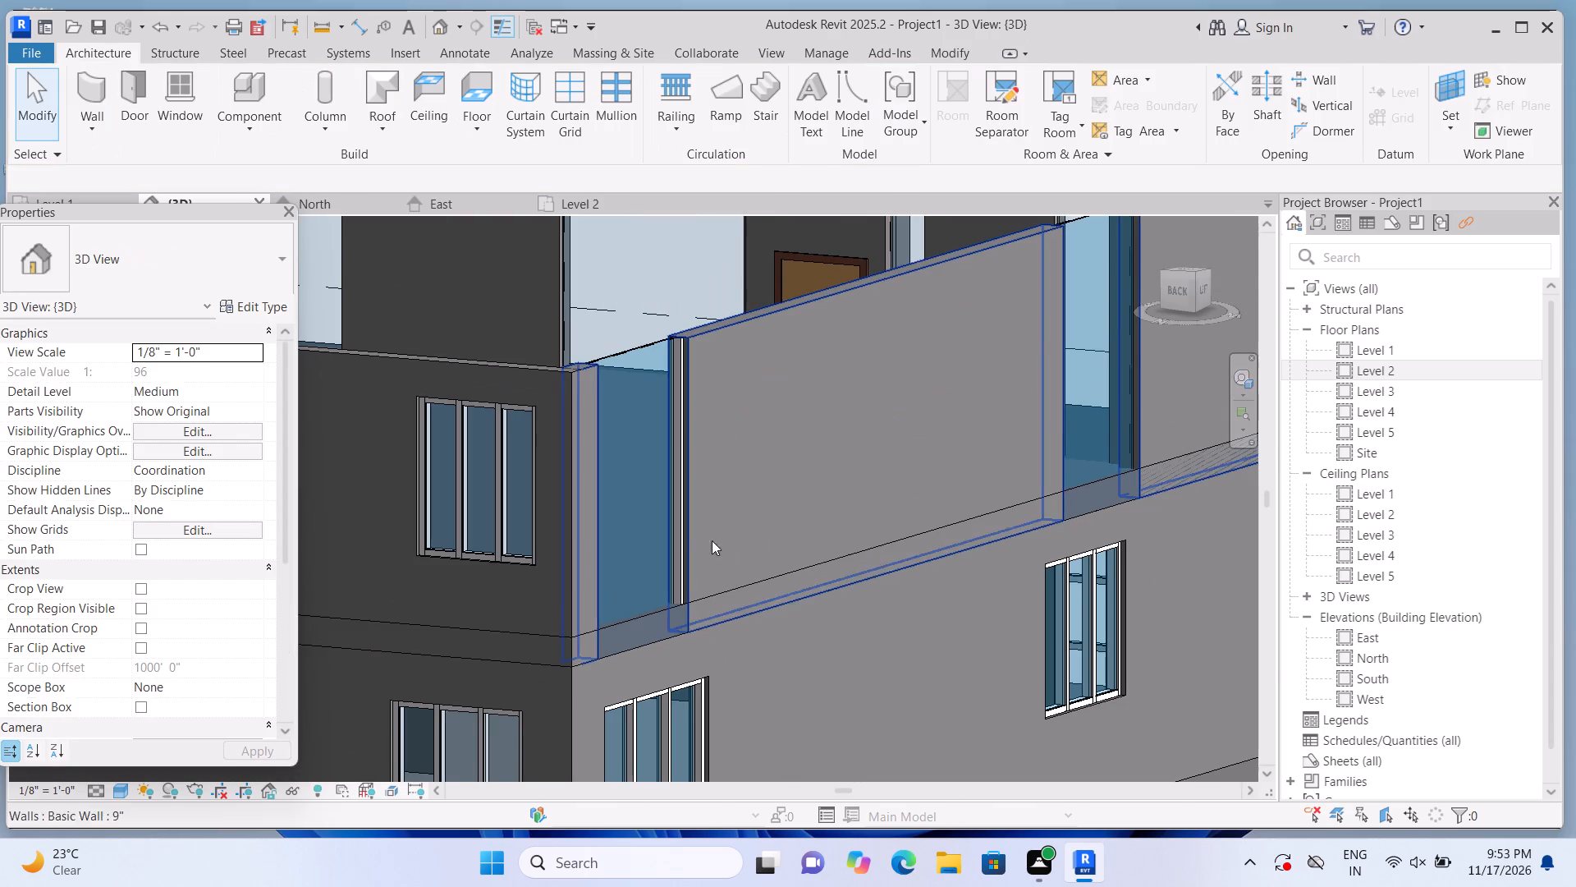
{"action": "left_click", "coordinate": [676, 496]}
{"action": "key", "text": "Delete"}
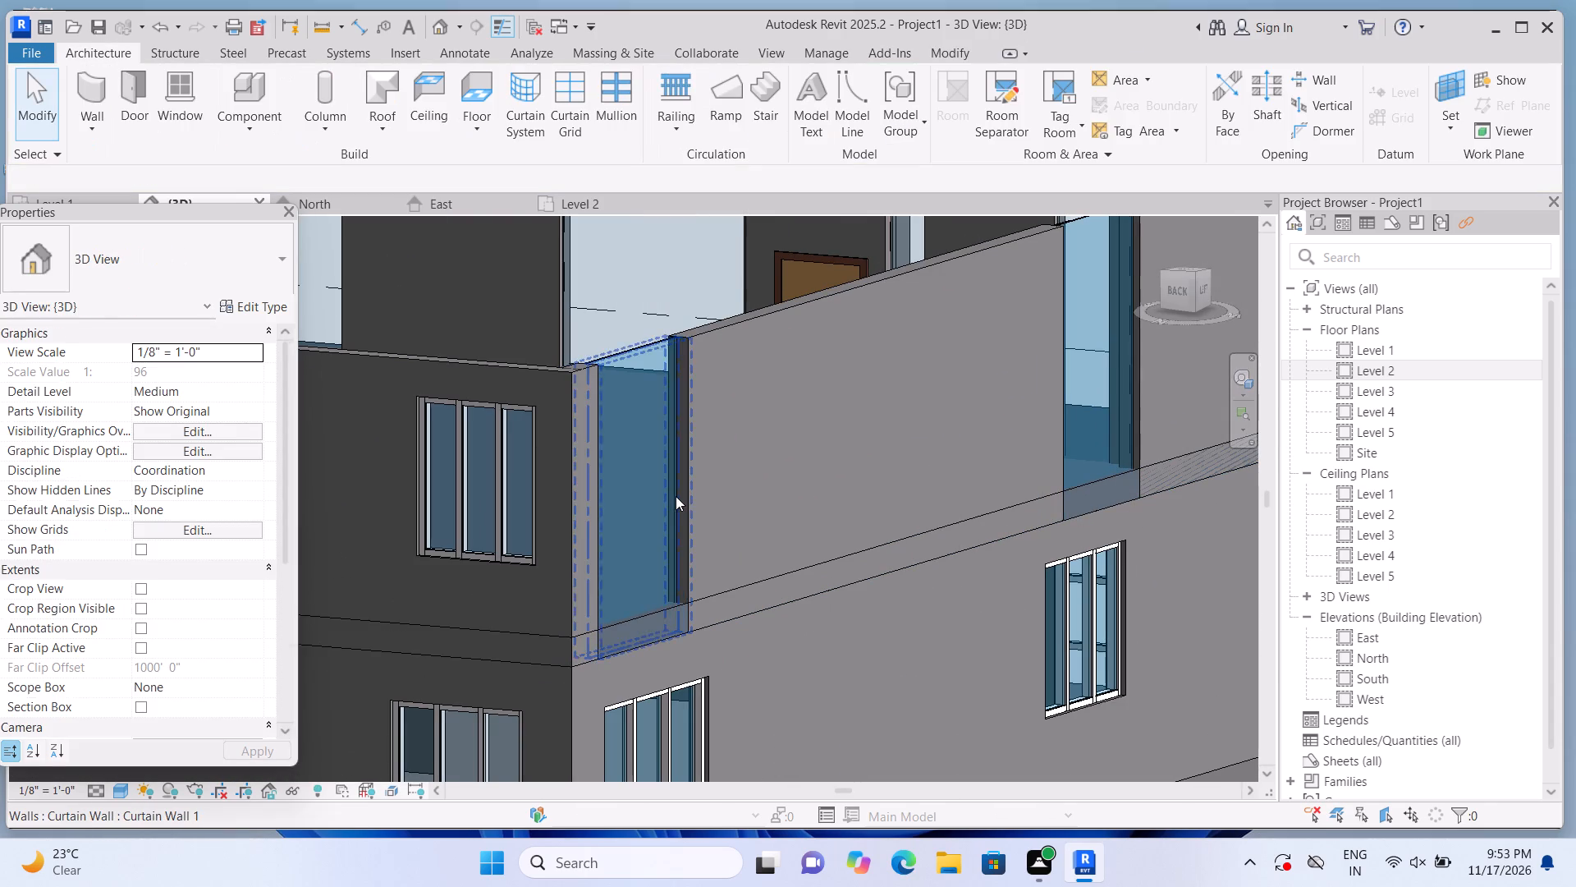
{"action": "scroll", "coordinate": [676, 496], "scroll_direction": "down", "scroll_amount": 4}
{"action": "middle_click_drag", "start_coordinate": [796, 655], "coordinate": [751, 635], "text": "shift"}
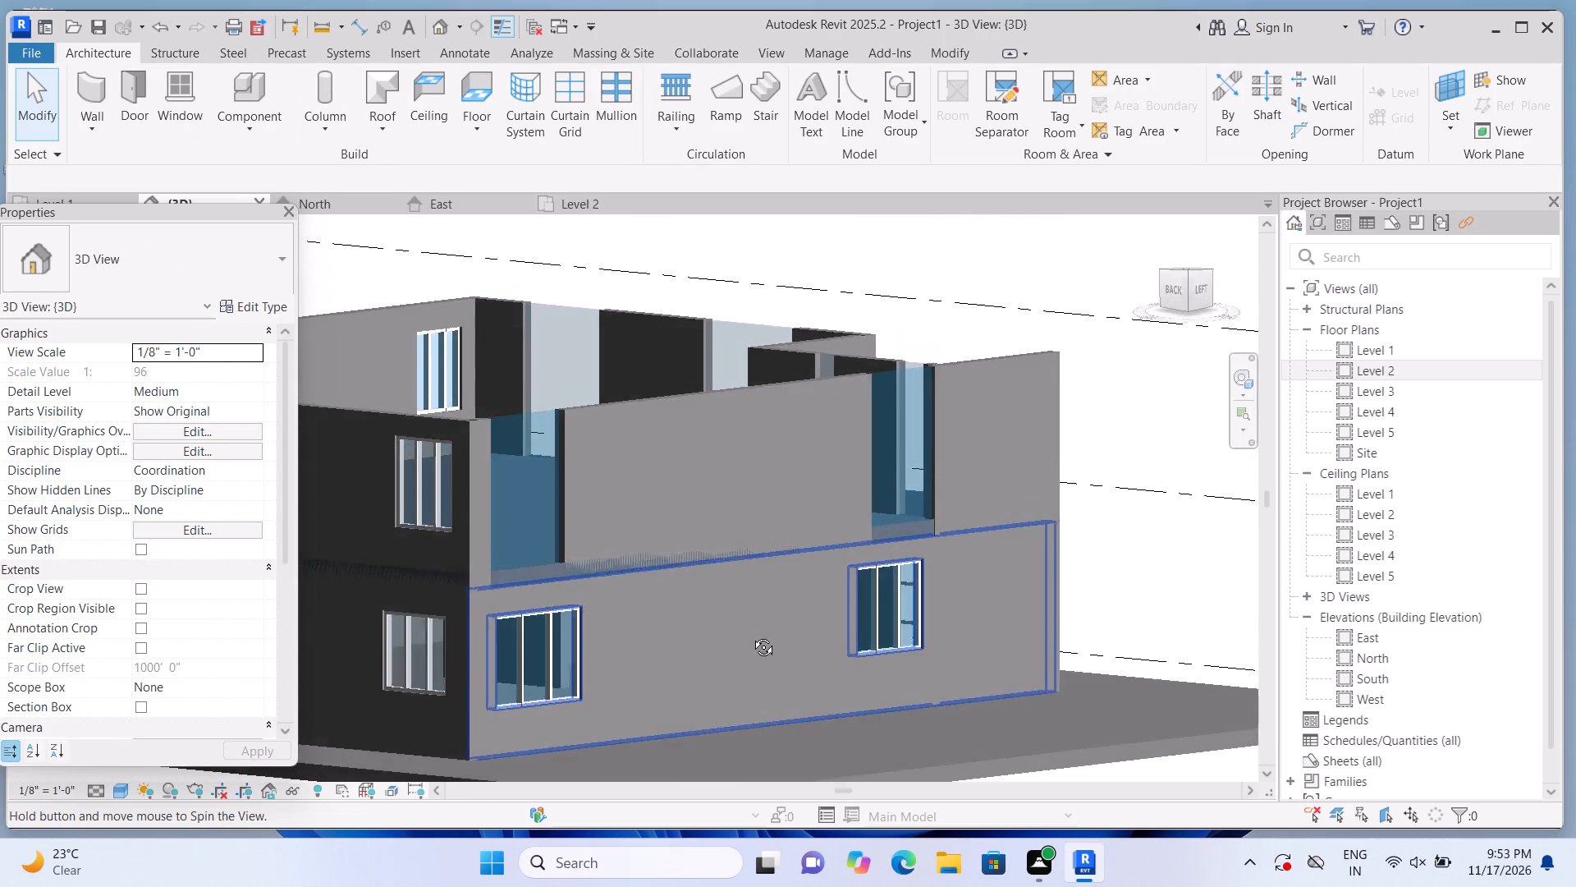
Raise the bottom edge of the full-height Level 2 corner curtain wall on the adjacent facade to a base offset of about 4'-1".
{"action": "middle_click_drag", "start_coordinate": [751, 635], "coordinate": [756, 608], "text": "shift"}
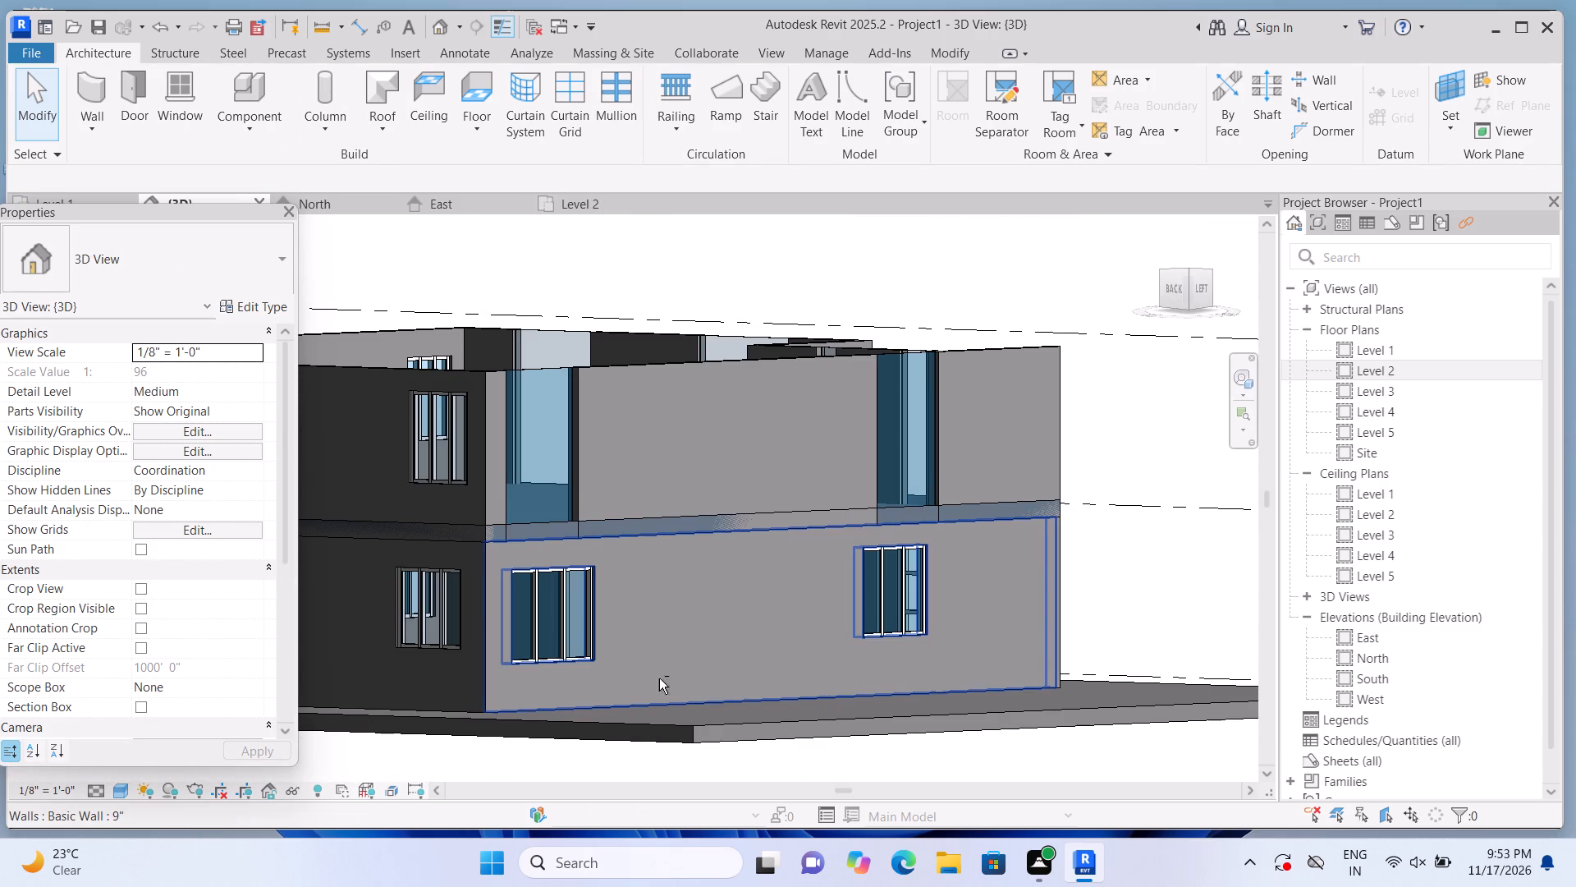
{"action": "middle_click_drag", "start_coordinate": [669, 677], "coordinate": [657, 709], "text": "shift"}
{"action": "scroll", "coordinate": [538, 584], "scroll_direction": "up", "scroll_amount": 2}
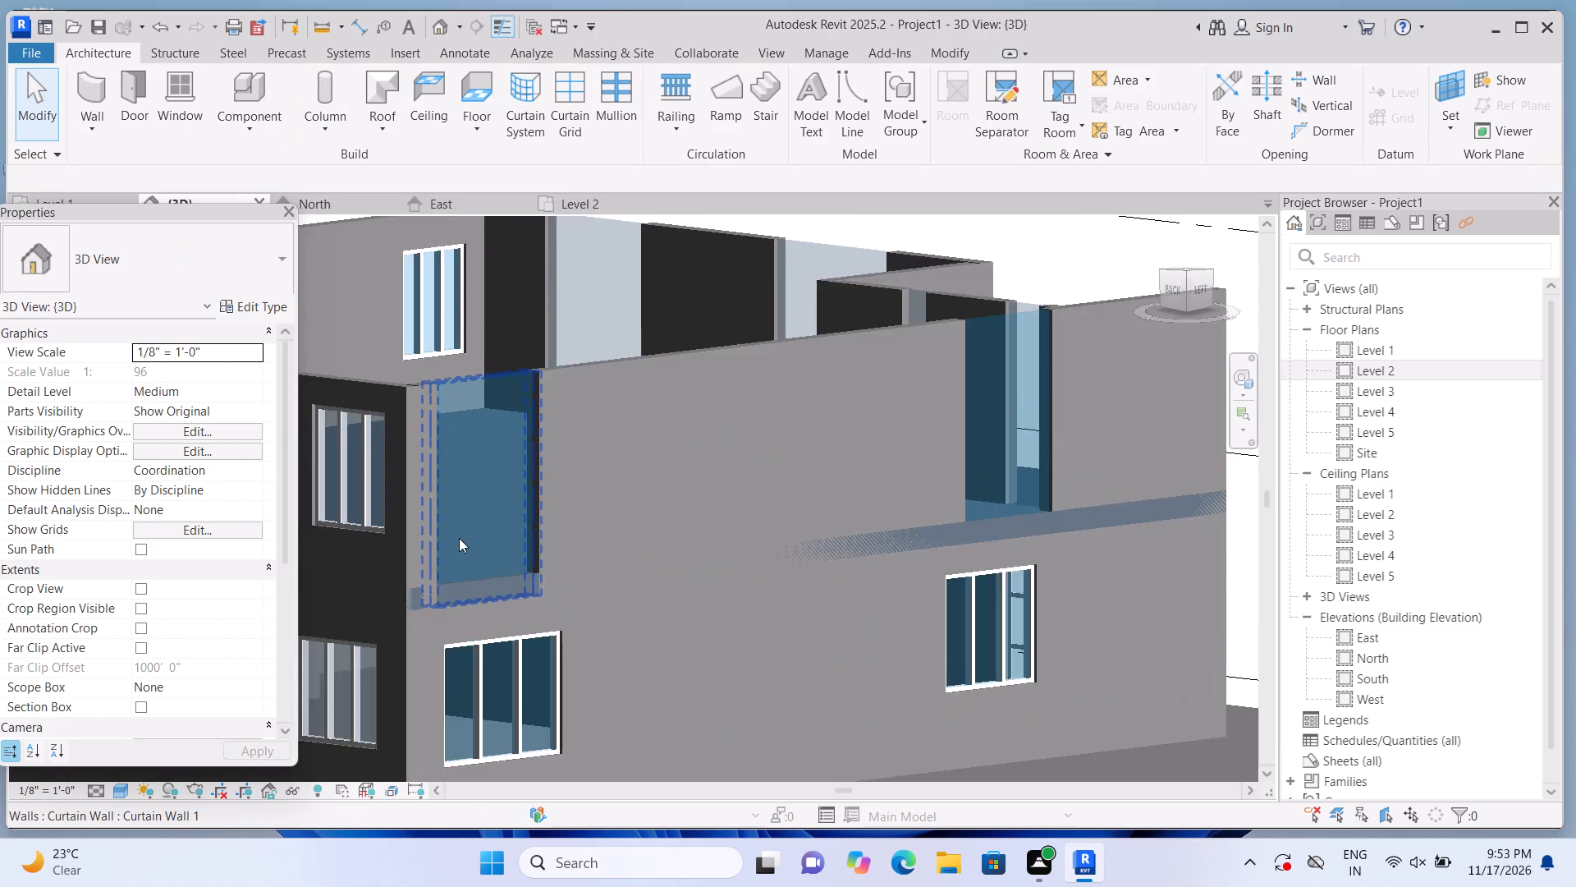
{"action": "scroll", "coordinate": [459, 538], "scroll_direction": "up", "scroll_amount": 2}
{"action": "left_click", "coordinate": [464, 533]}
{"action": "scroll", "coordinate": [467, 659], "scroll_direction": "up", "scroll_amount": 3}
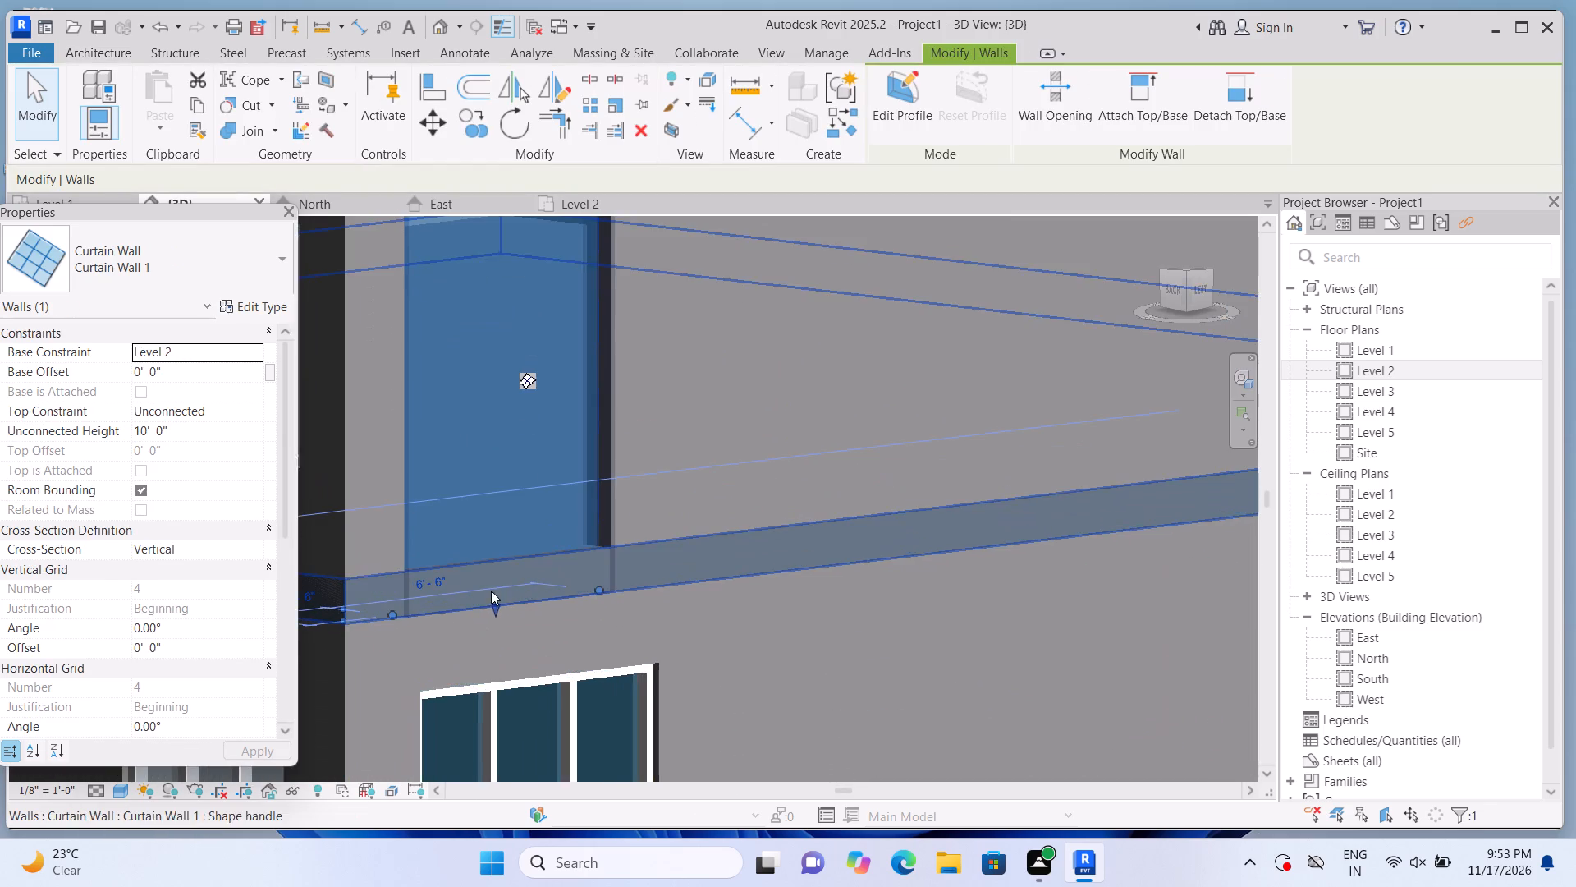
{"action": "left_click_drag", "start_coordinate": [497, 607], "coordinate": [571, 420]}
Lower the same corner curtain wall's top edge to an unconnected height of about 4'-8".
{"action": "scroll", "coordinate": [570, 427], "scroll_direction": "down", "scroll_amount": 2}
{"action": "scroll", "coordinate": [562, 265], "scroll_direction": "down", "scroll_amount": 2}
{"action": "middle_click_drag", "start_coordinate": [606, 290], "coordinate": [602, 438]}
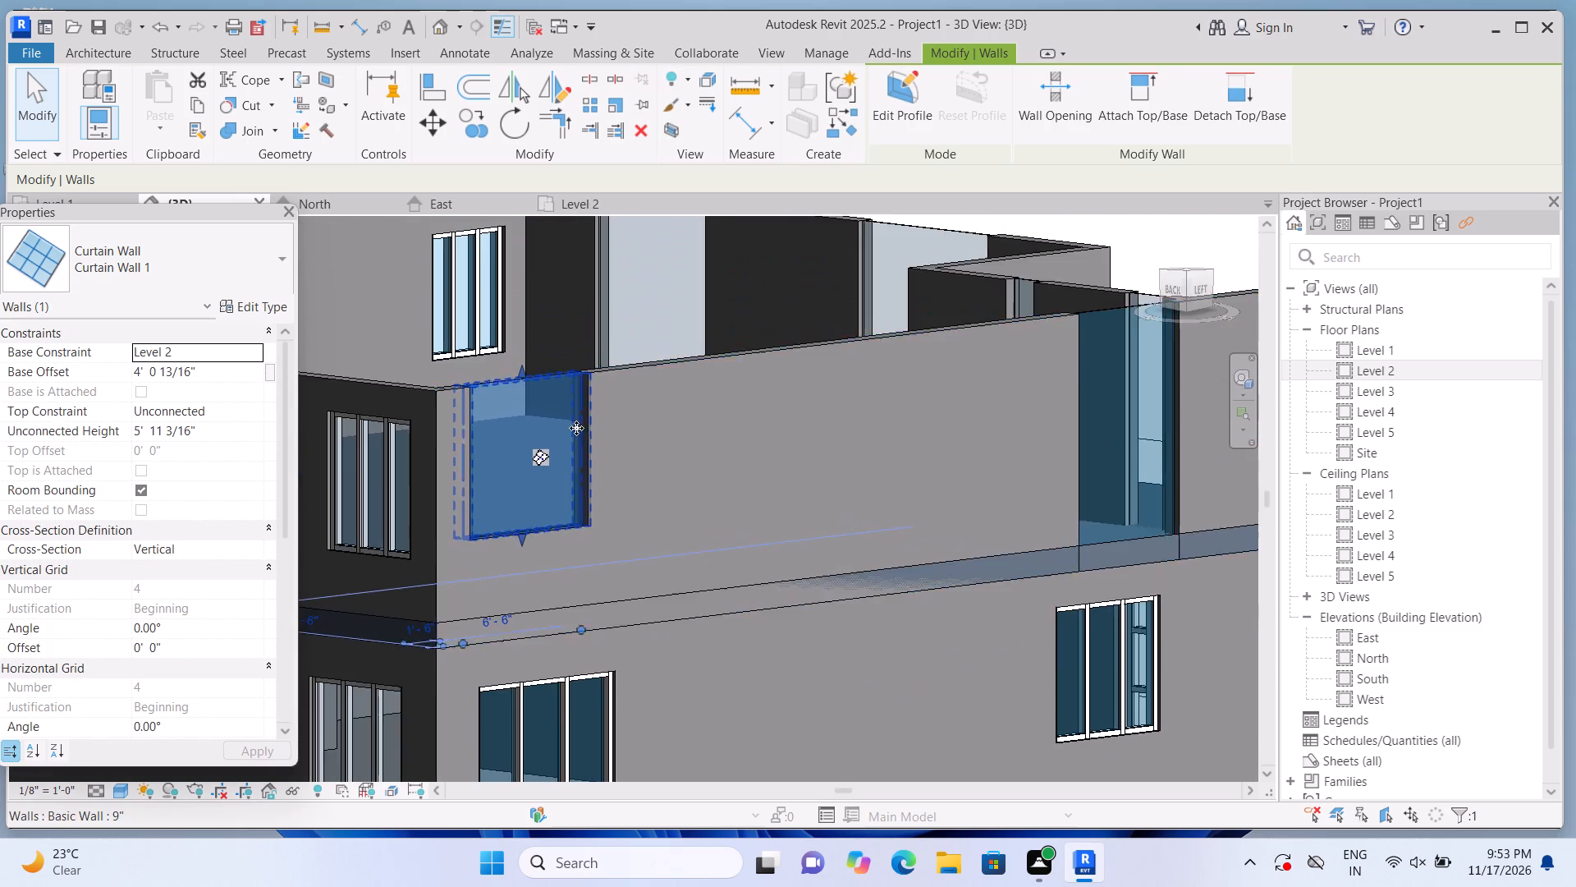
{"action": "scroll", "coordinate": [575, 425], "scroll_direction": "up", "scroll_amount": 3}
{"action": "left_click_drag", "start_coordinate": [498, 343], "coordinate": [503, 352]}
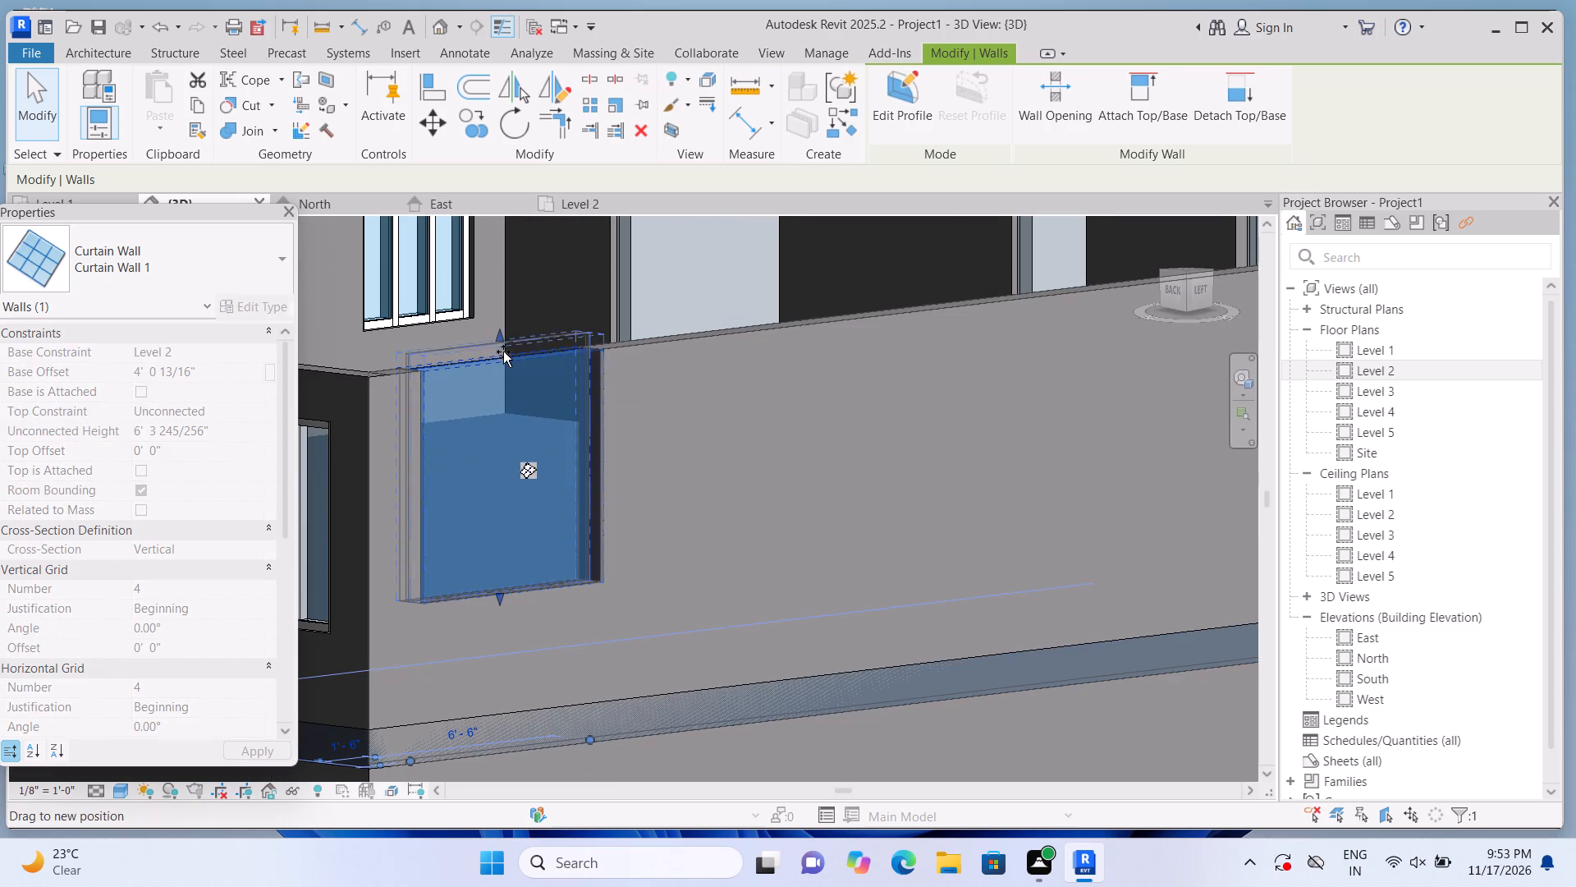
{"action": "left_click_drag", "start_coordinate": [503, 352], "coordinate": [510, 407]}
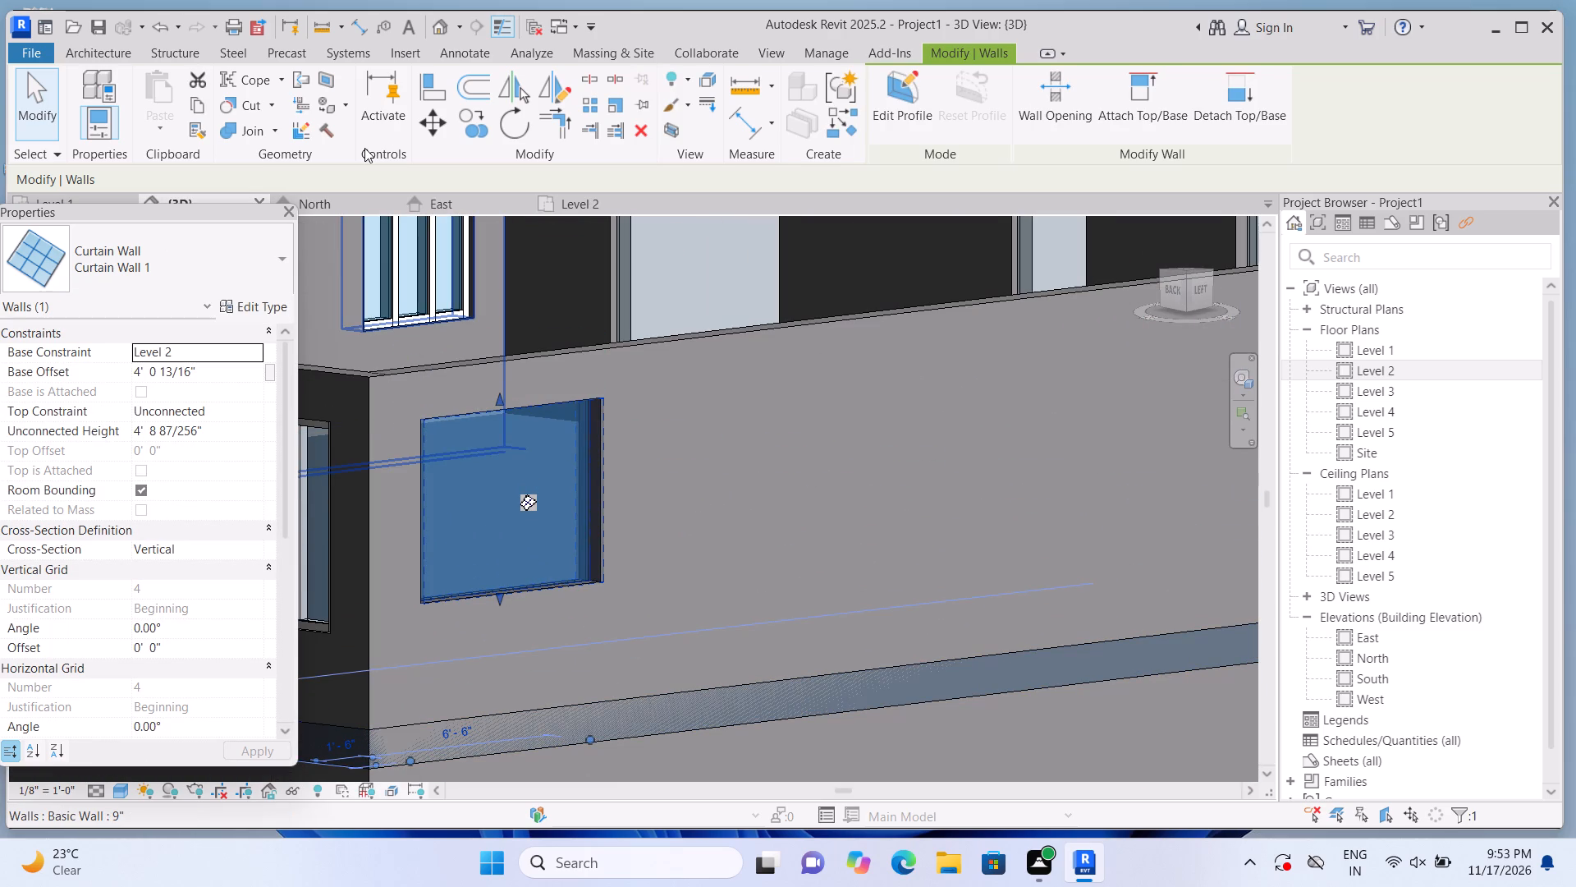
Place two vertical curtain grid lines dividing this corner curtain wall into three panels 2'-2" wide each.
{"action": "left_click", "coordinate": [130, 59]}
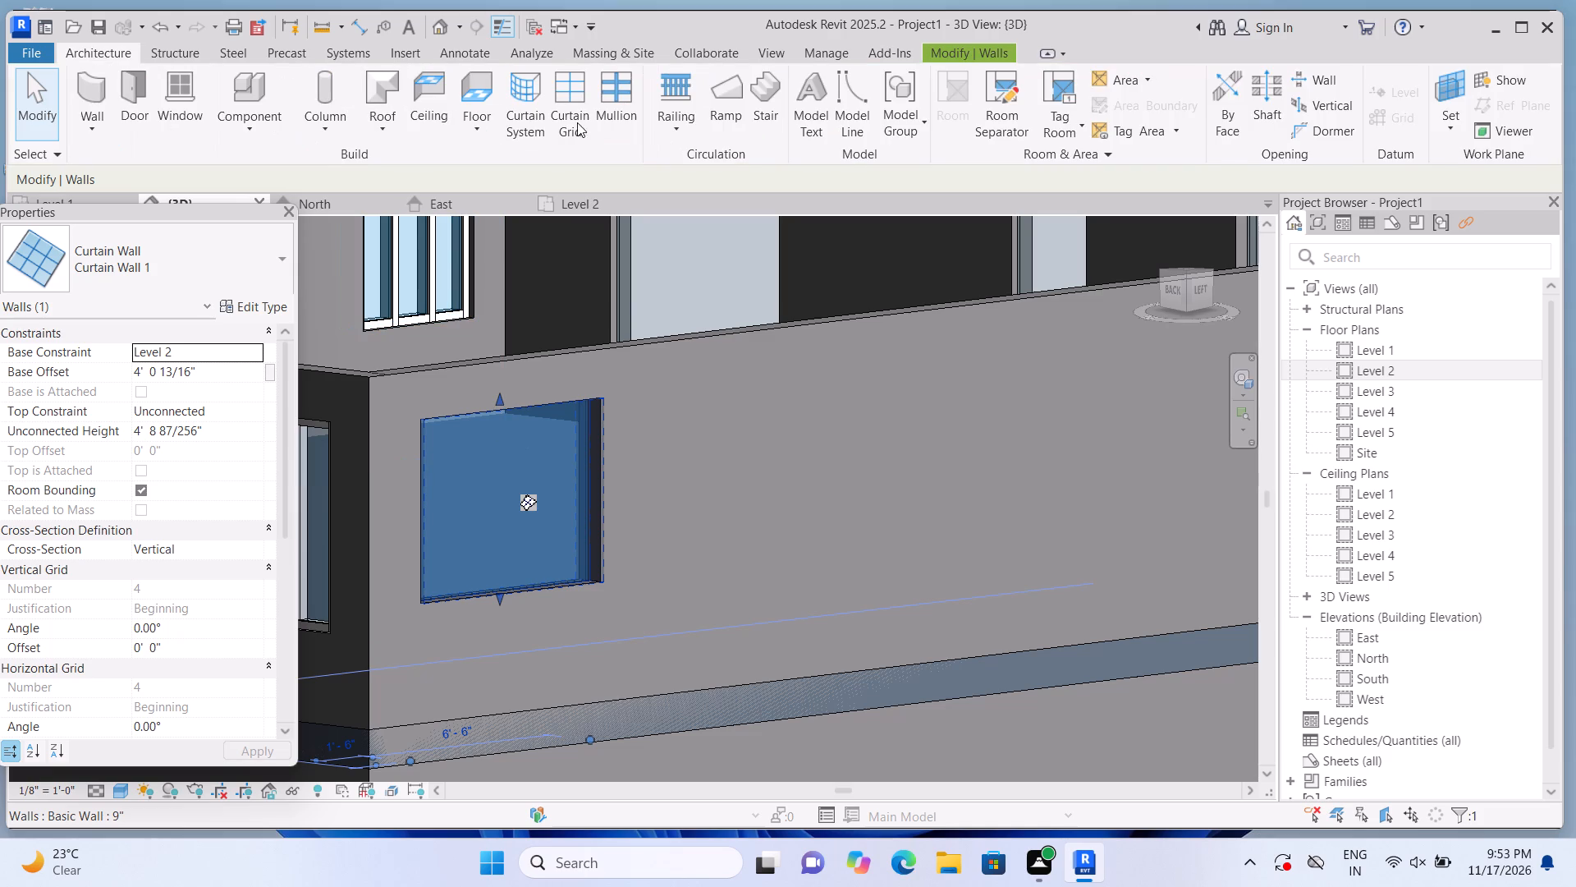
{"action": "left_click", "coordinate": [574, 124]}
{"action": "scroll", "coordinate": [477, 442], "scroll_direction": "up", "scroll_amount": 2}
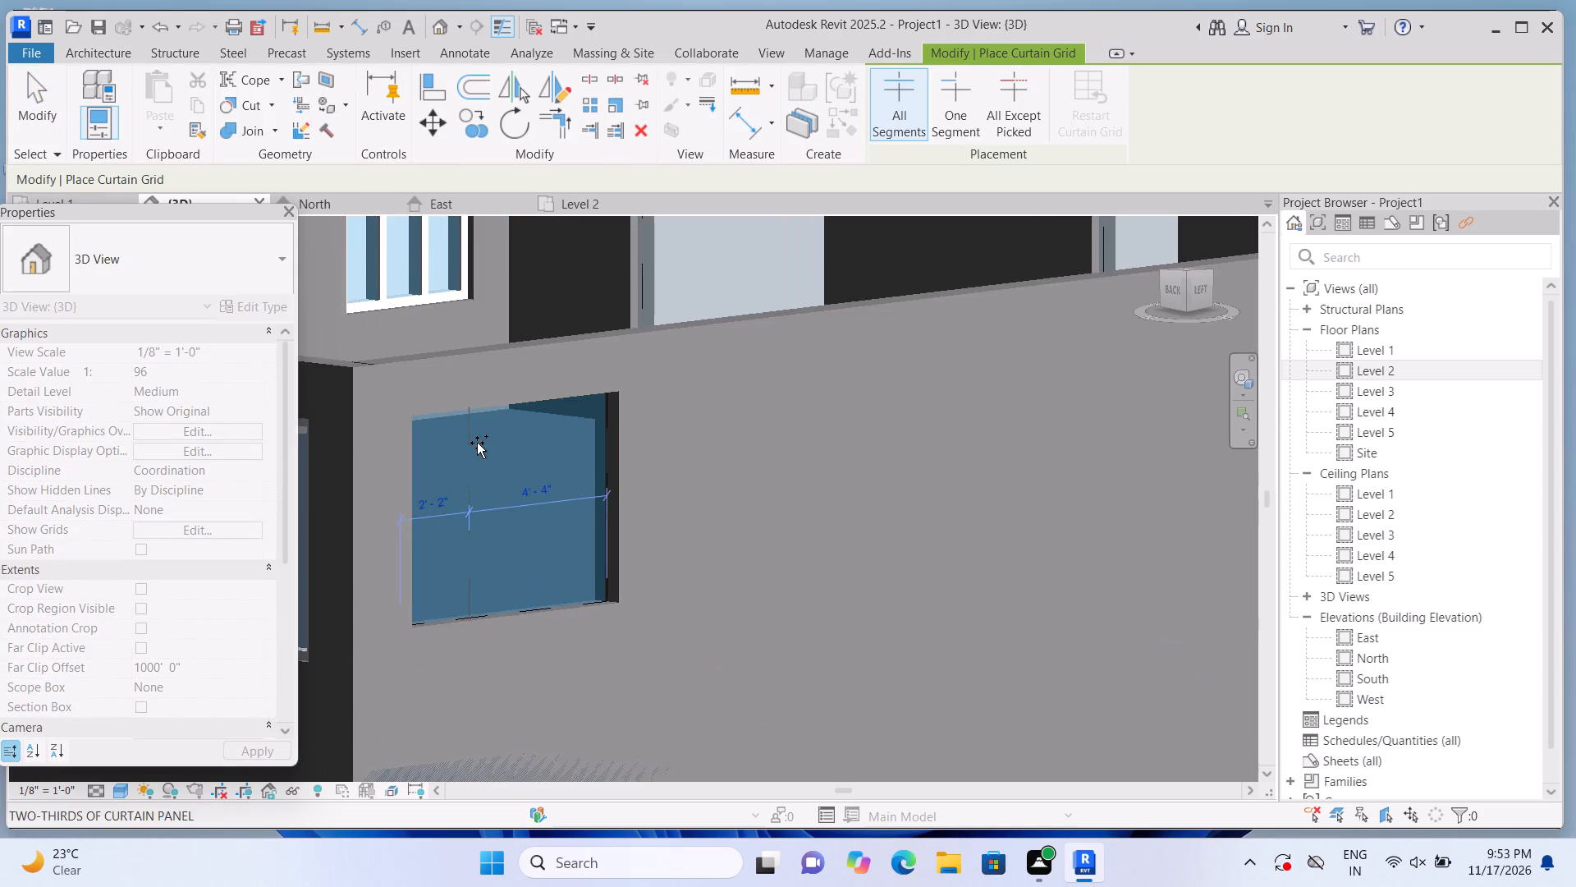
{"action": "scroll", "coordinate": [477, 443], "scroll_direction": "up", "scroll_amount": 2}
{"action": "left_click", "coordinate": [477, 443]}
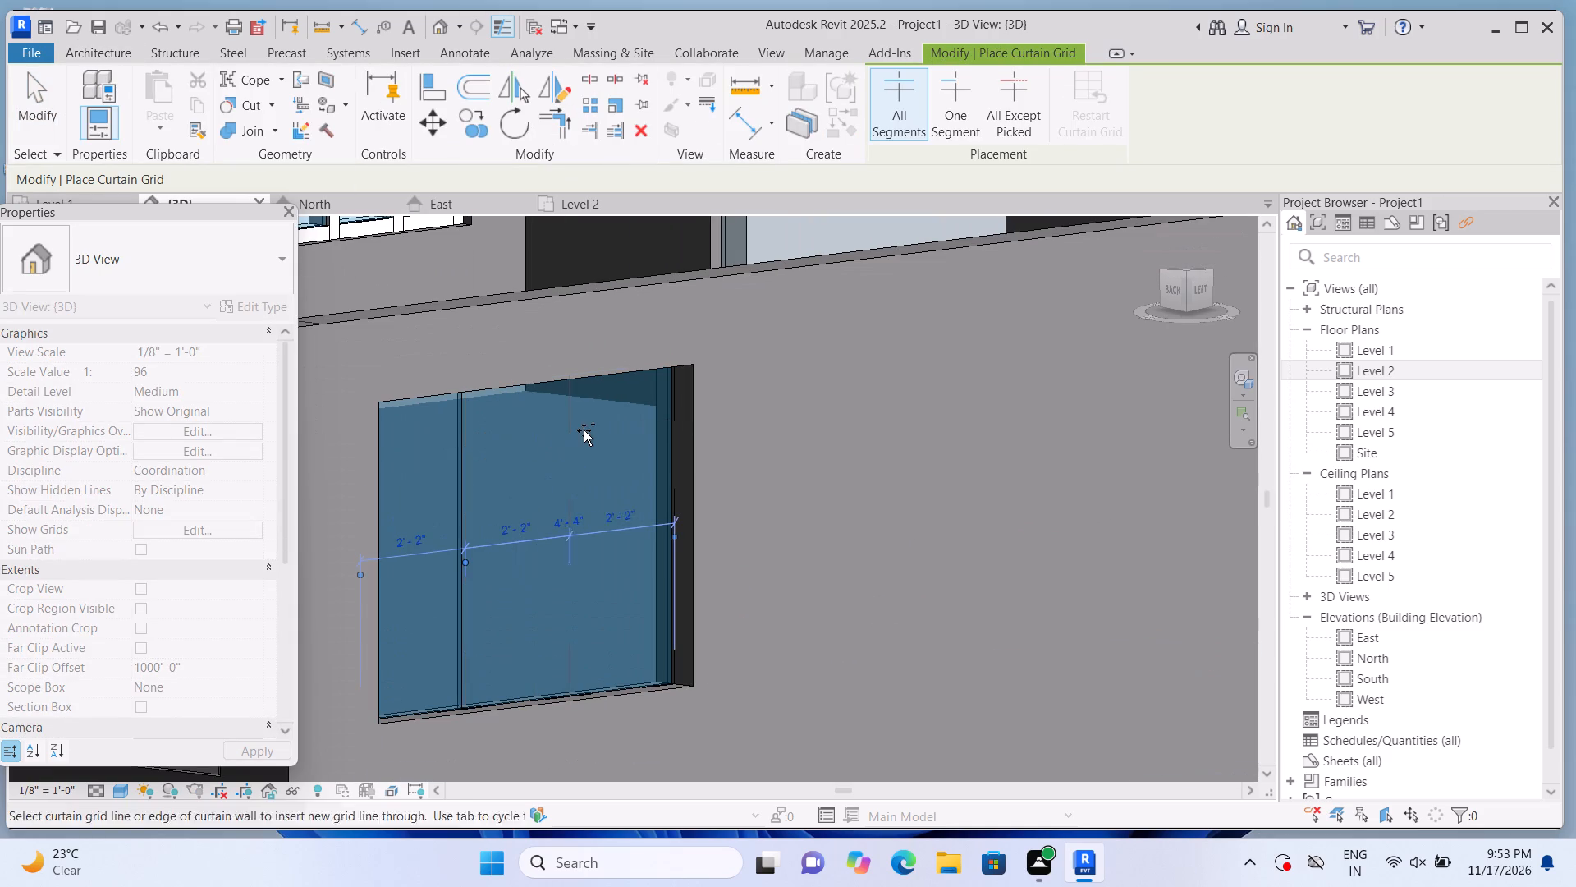
{"action": "left_click", "coordinate": [572, 431]}
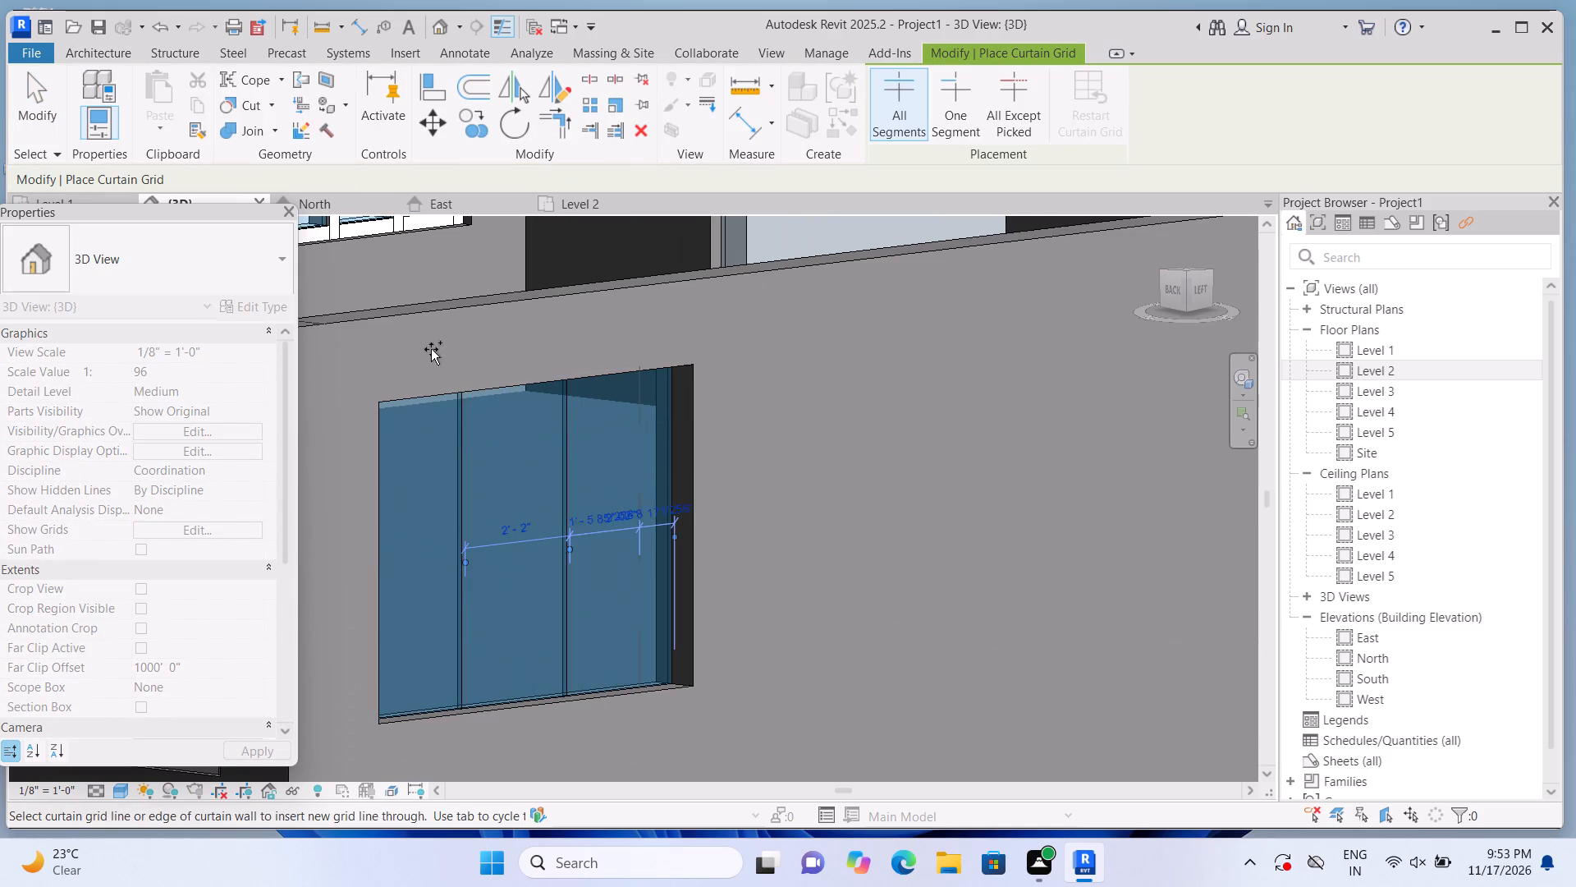
Place 2.5" x 5" rectangular mullions along both vertical grid lines and all four outer edges of this three-panel curtain wall.
{"action": "left_click", "coordinate": [127, 45]}
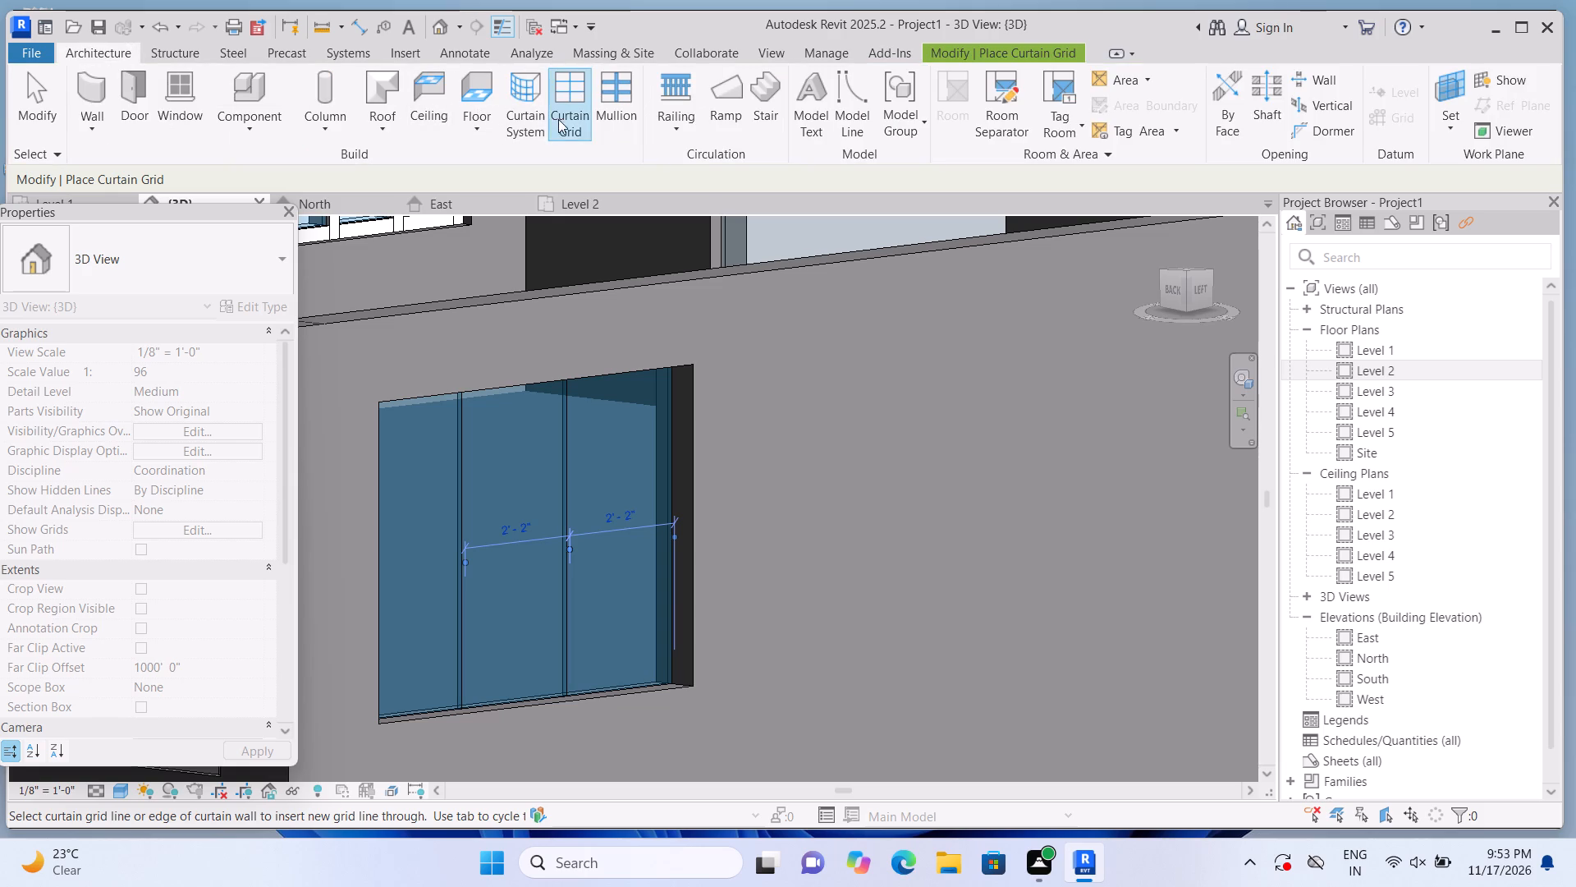
{"action": "left_click", "coordinate": [608, 117]}
{"action": "left_click", "coordinate": [483, 472]}
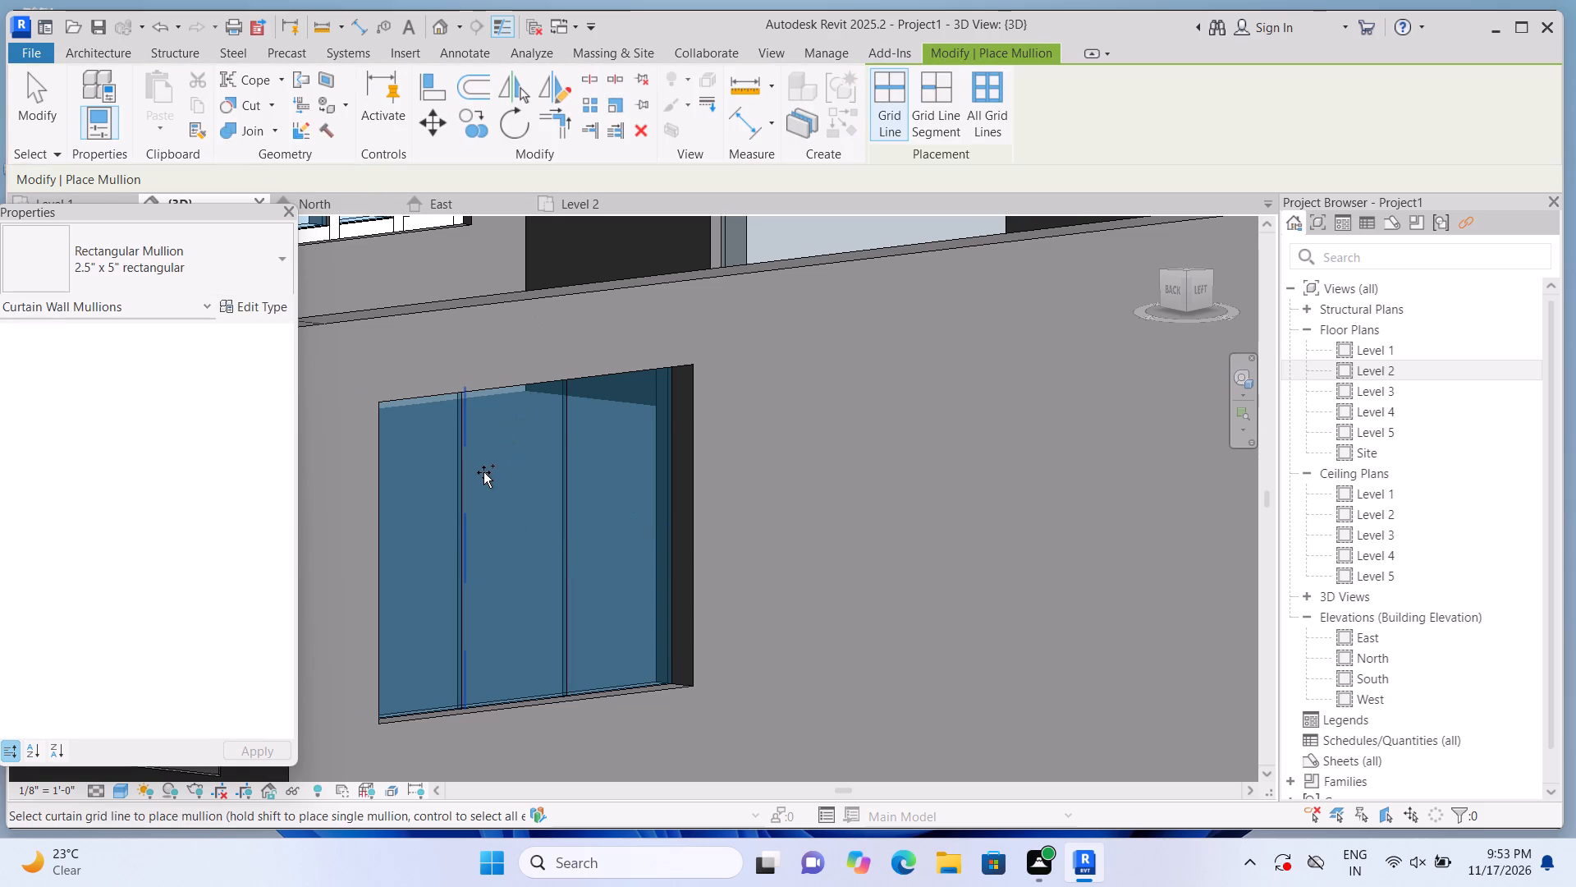
{"action": "left_click", "coordinate": [554, 474]}
{"action": "left_click", "coordinate": [657, 471]}
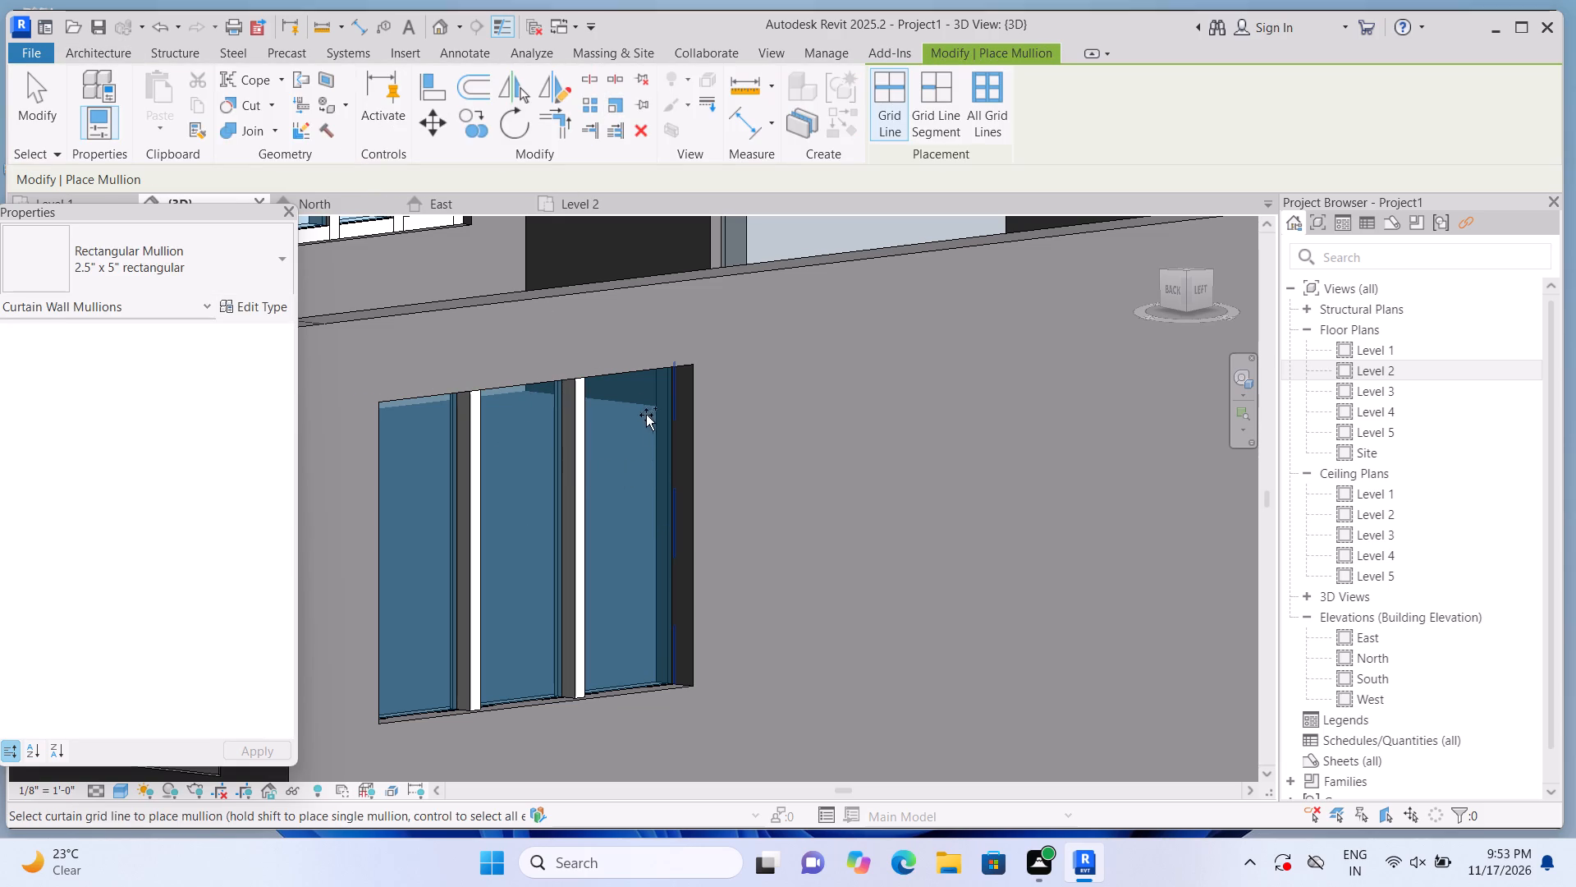
{"action": "left_click", "coordinate": [639, 388]}
{"action": "left_click", "coordinate": [395, 495]}
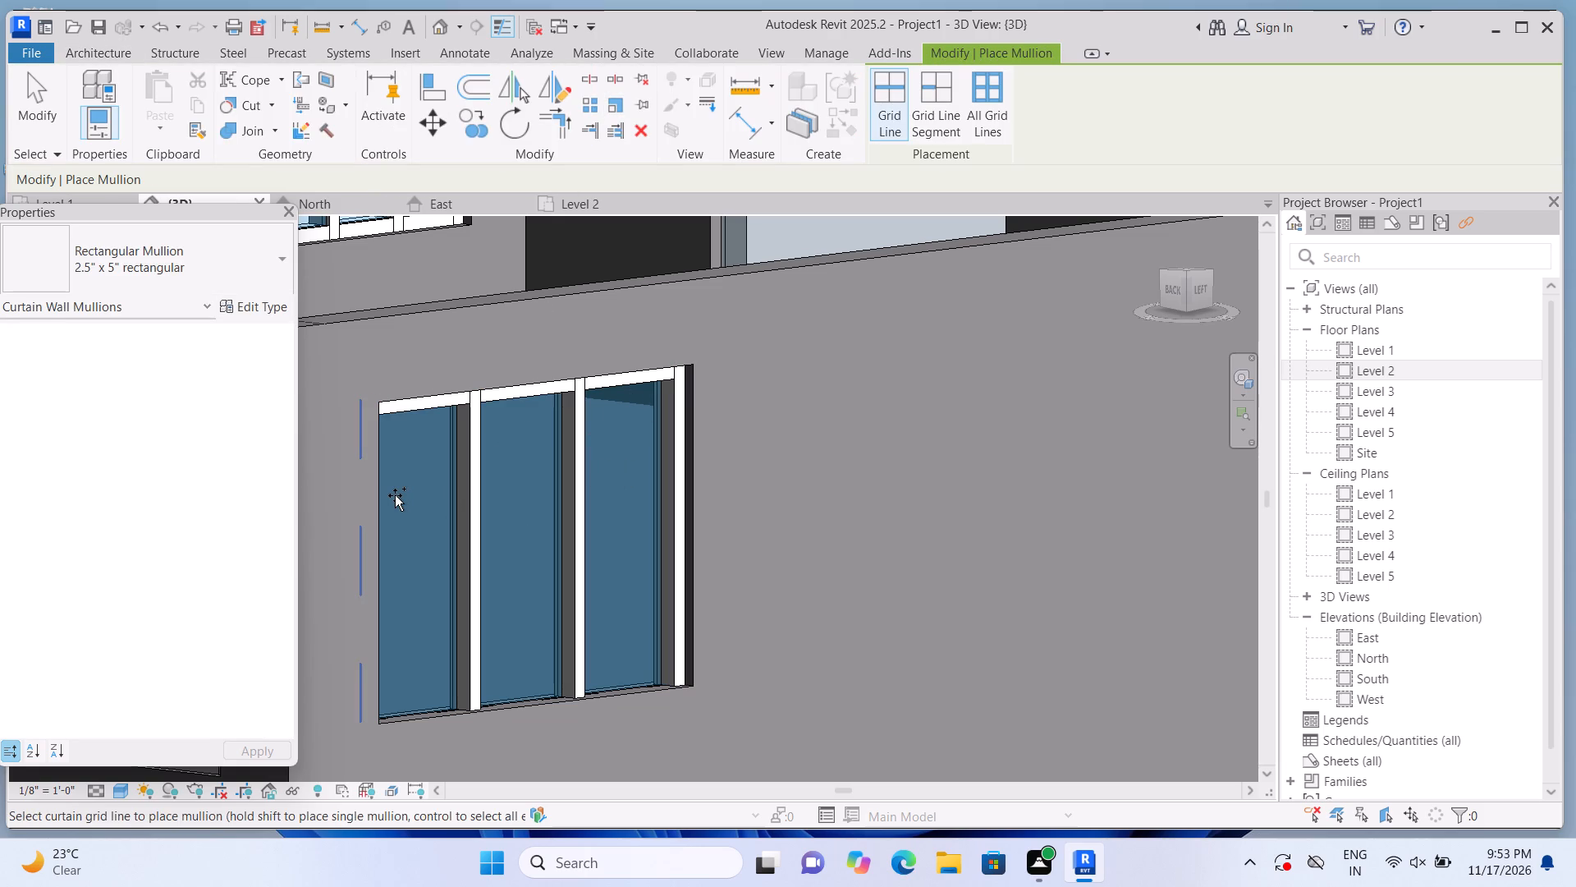
{"action": "left_click", "coordinate": [405, 696]}
{"action": "scroll", "coordinate": [421, 655], "scroll_direction": "down", "scroll_amount": 3}
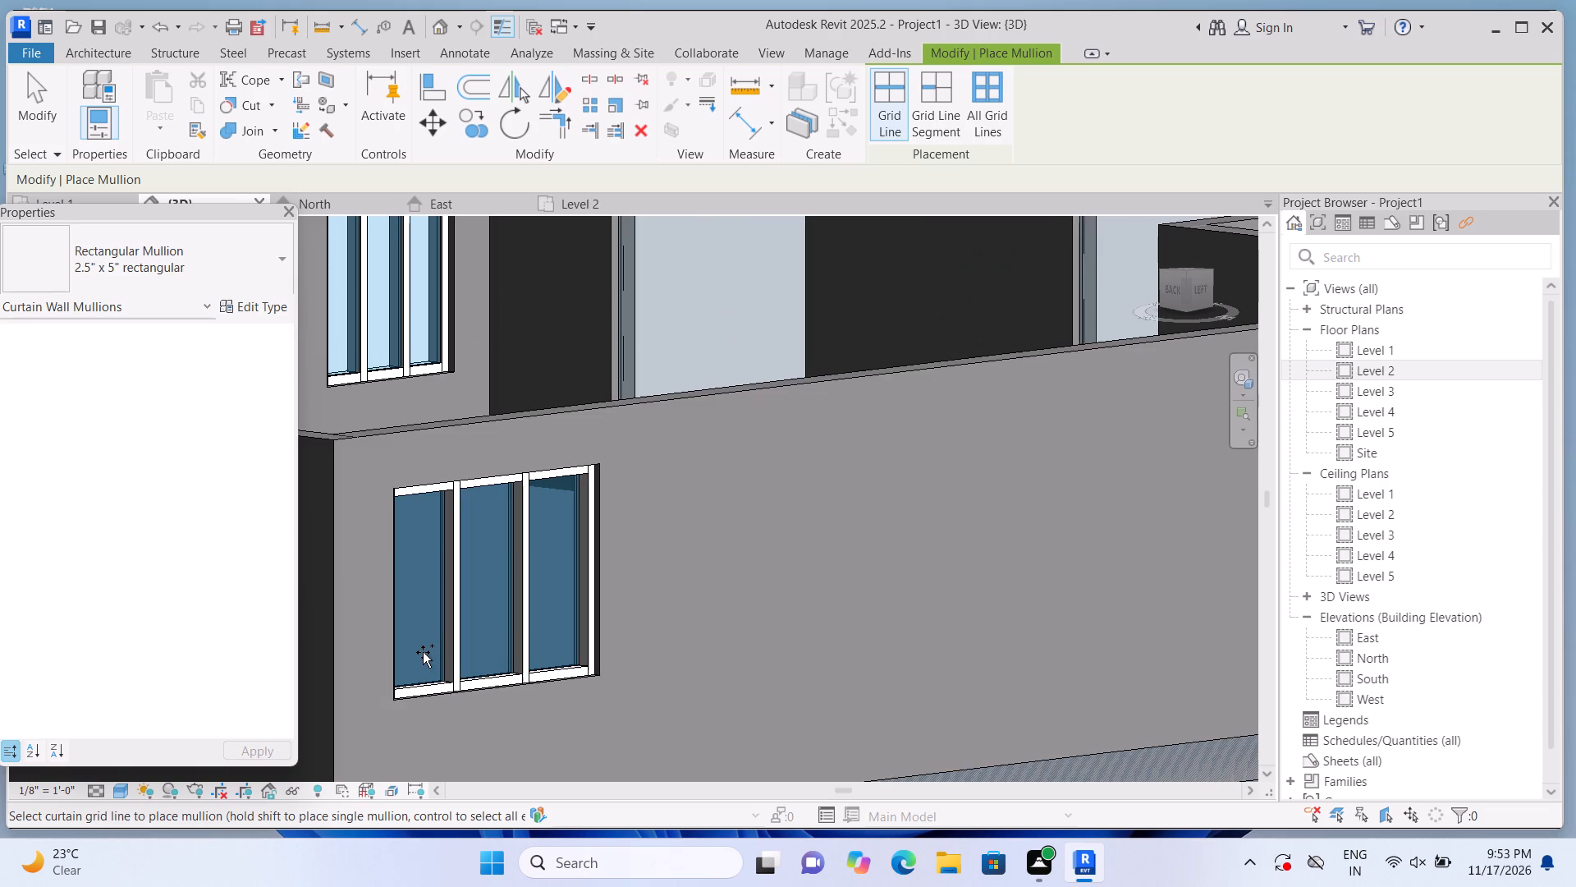
{"action": "key", "text": "Escape"}
Raise the bottom edge of the remaining full-height Level 2 curtain wall on this facade to a base offset of about 4'-1".
{"action": "scroll", "coordinate": [423, 668], "scroll_direction": "down", "scroll_amount": 7}
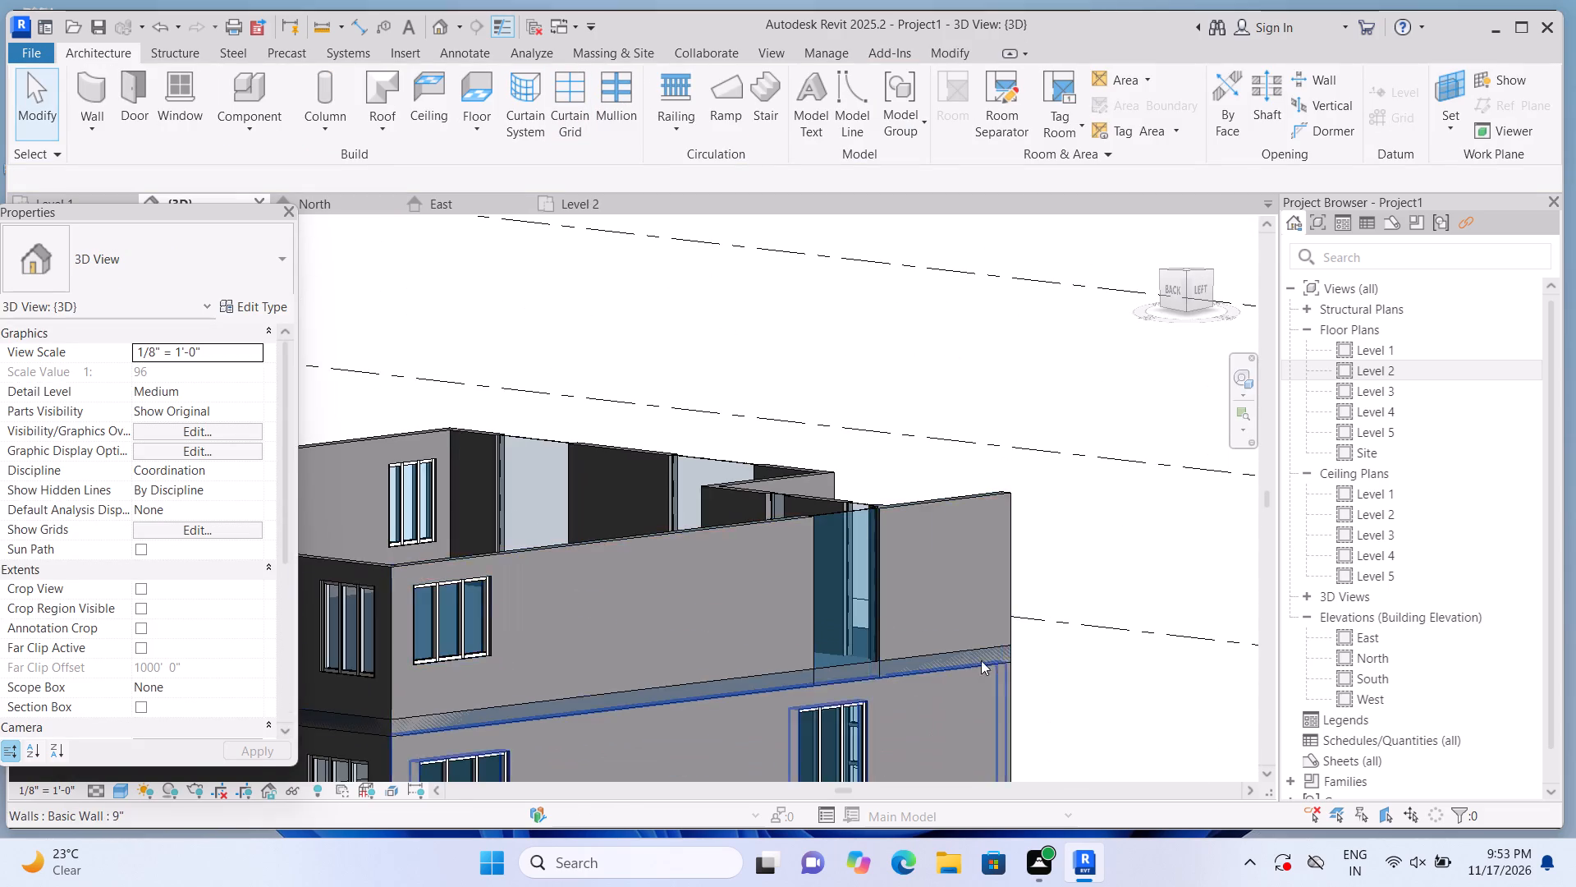
{"action": "scroll", "coordinate": [908, 632], "scroll_direction": "up", "scroll_amount": 5}
{"action": "left_click", "coordinate": [792, 596]}
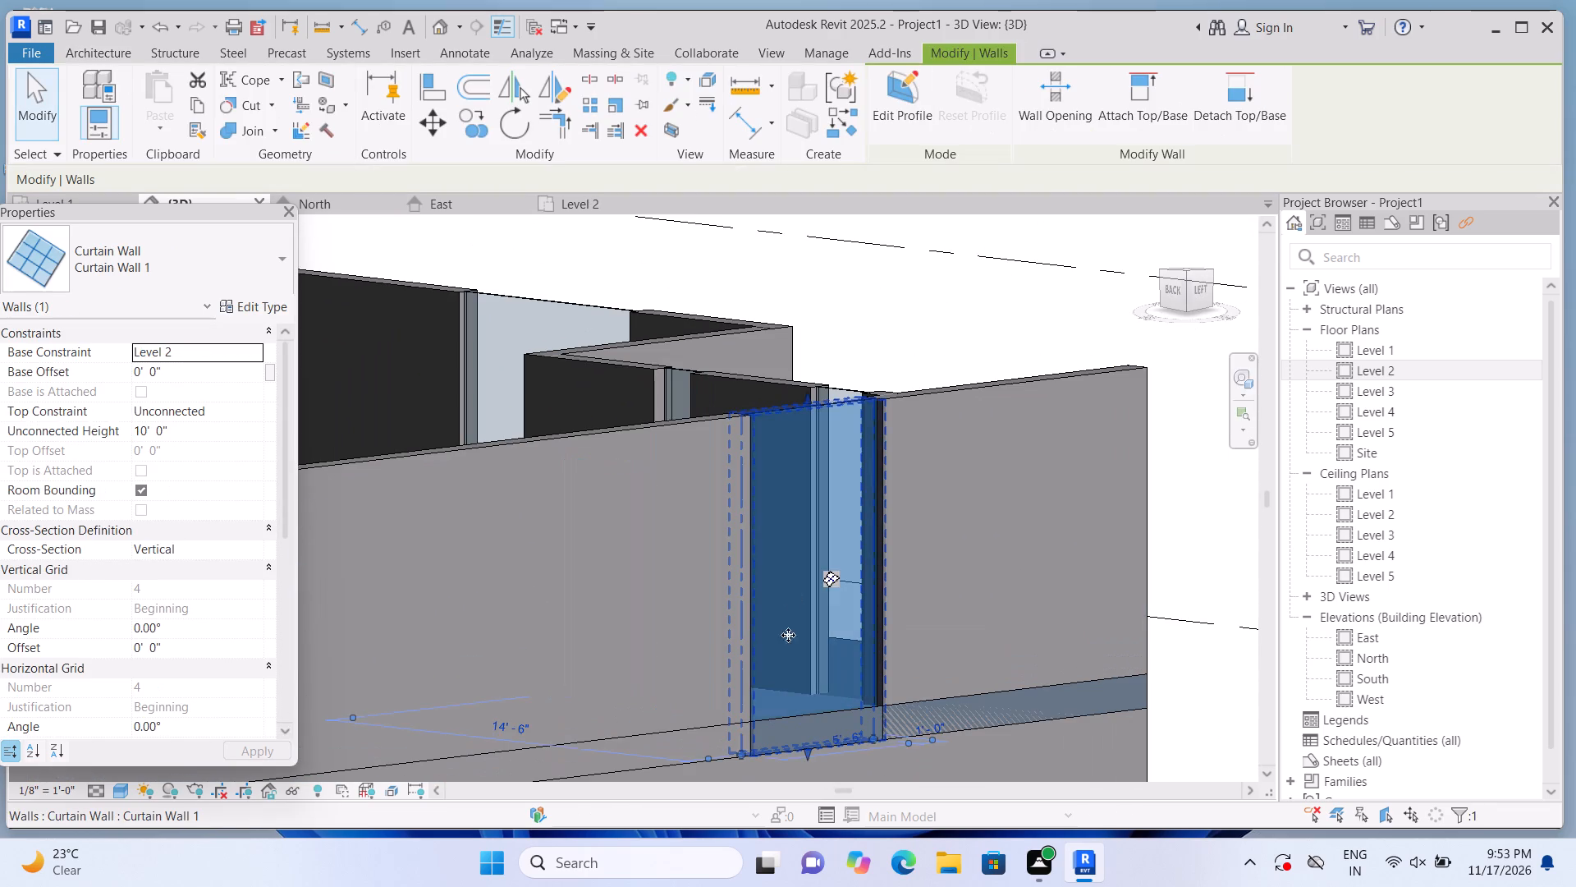
{"action": "scroll", "coordinate": [742, 758], "scroll_direction": "up", "scroll_amount": 1}
{"action": "left_click_drag", "start_coordinate": [817, 746], "coordinate": [836, 635]}
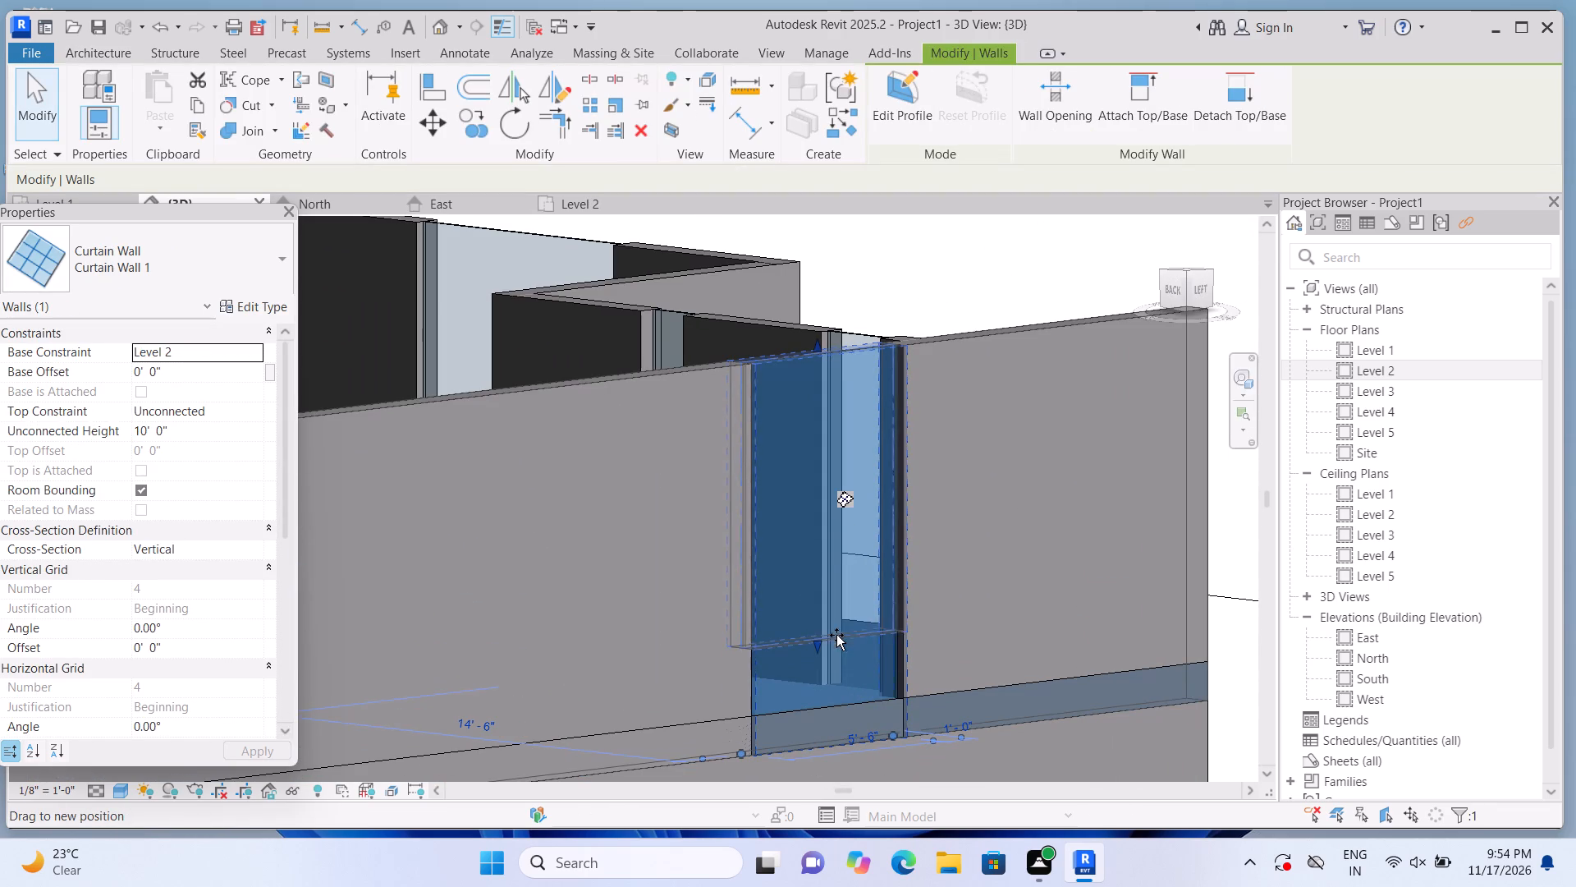
{"action": "left_click_drag", "start_coordinate": [836, 635], "coordinate": [852, 584]}
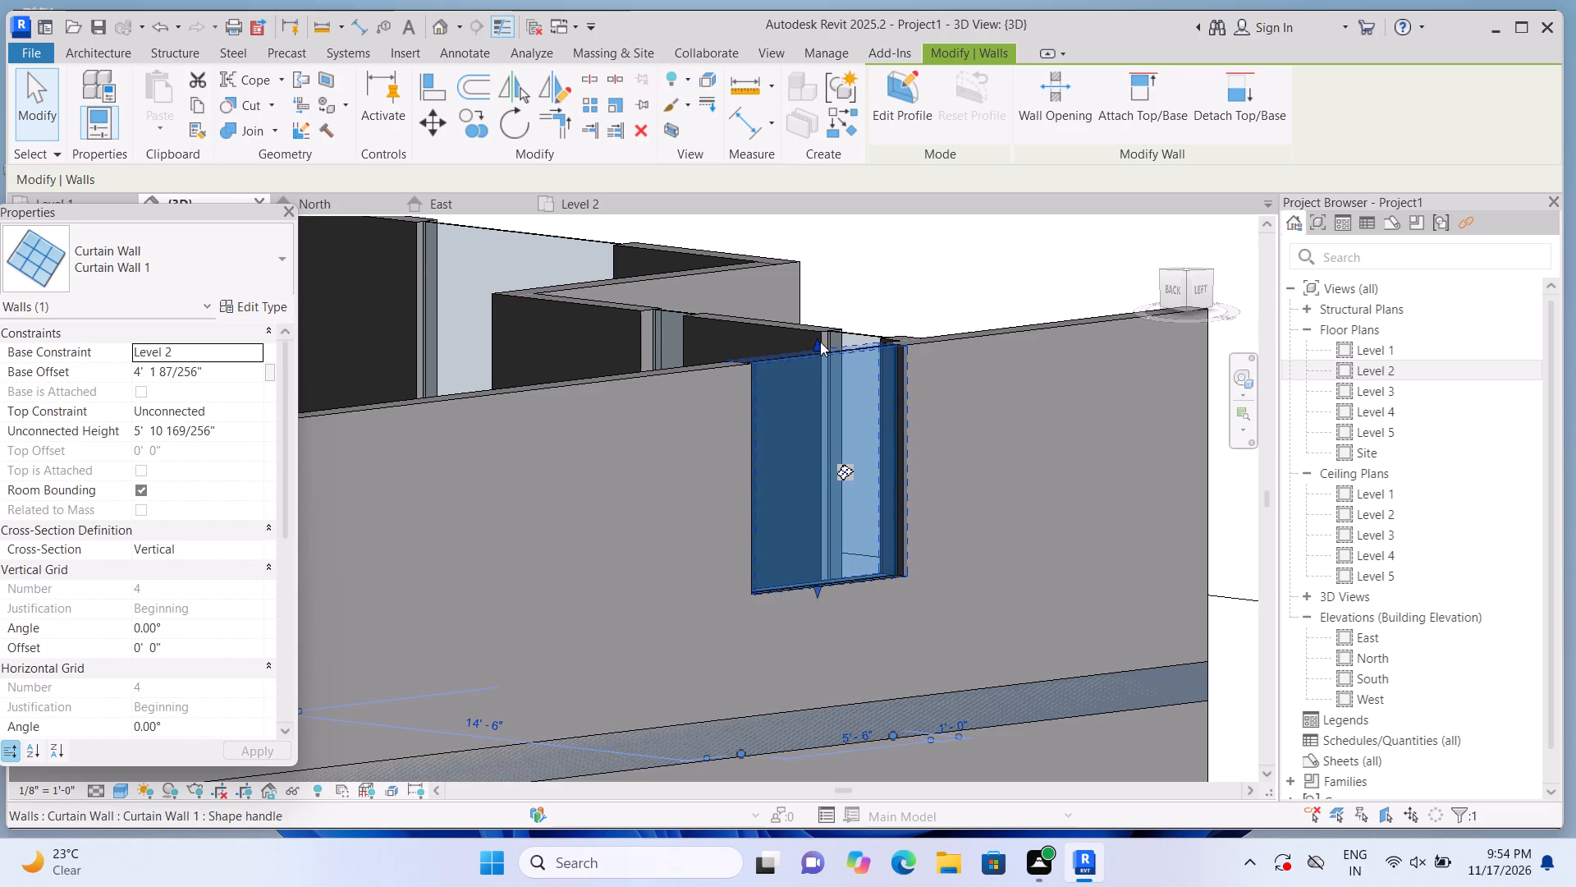
Lower this second curtain wall's top edge to an unconnected height of about 4'-9".
{"action": "left_click_drag", "start_coordinate": [820, 342], "coordinate": [839, 397]}
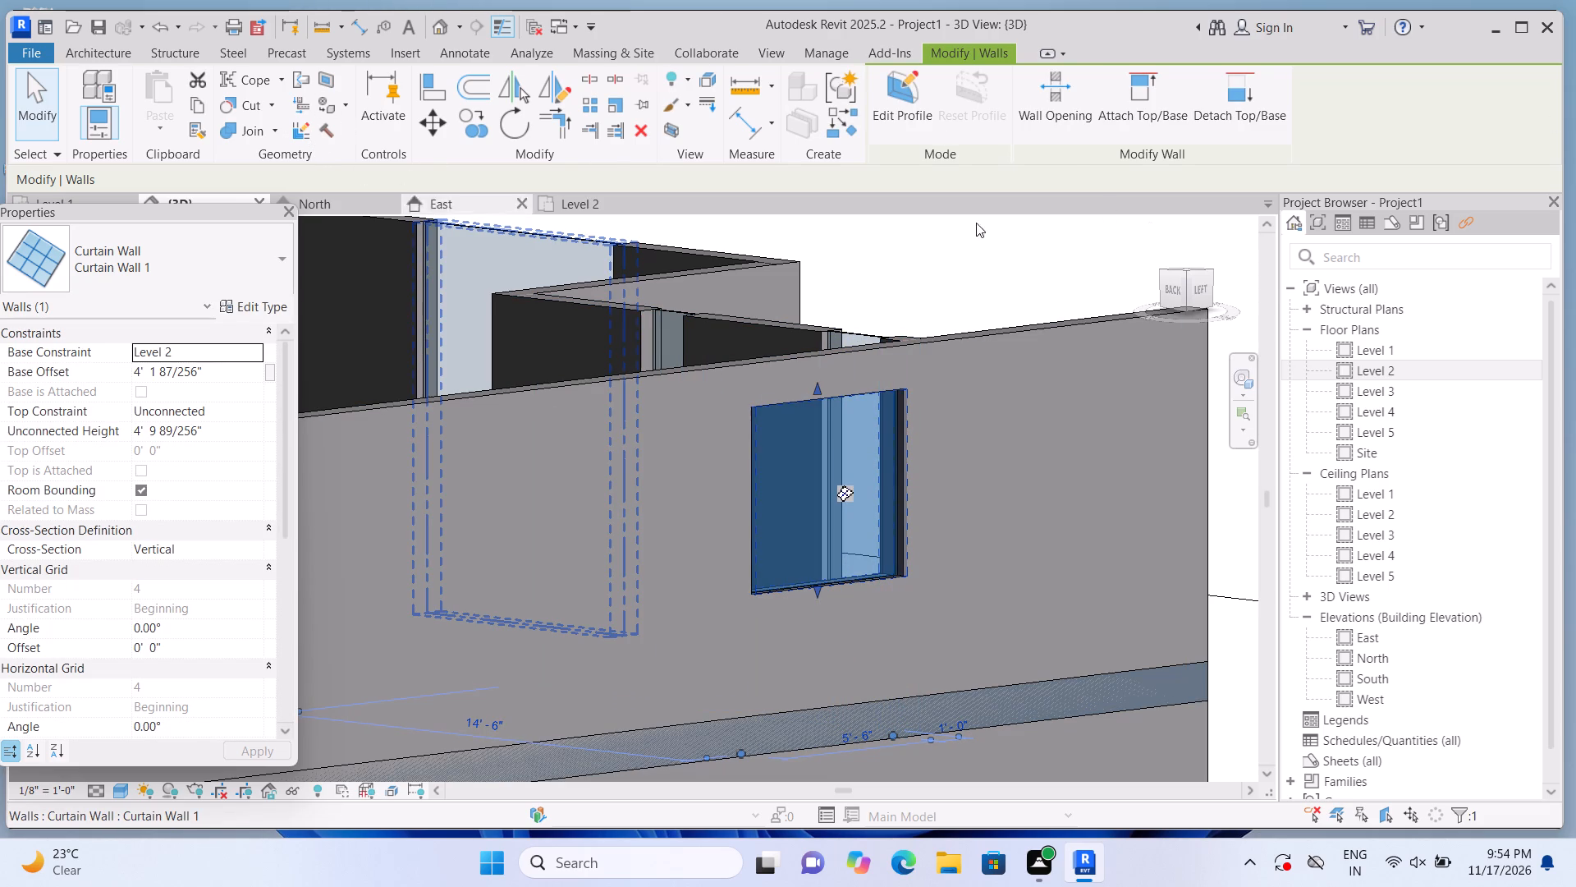
Place a vertical curtain grid line at the two-thirds point of this curtain wall, 1'-10" from its far edge.
{"action": "left_click", "coordinate": [112, 48]}
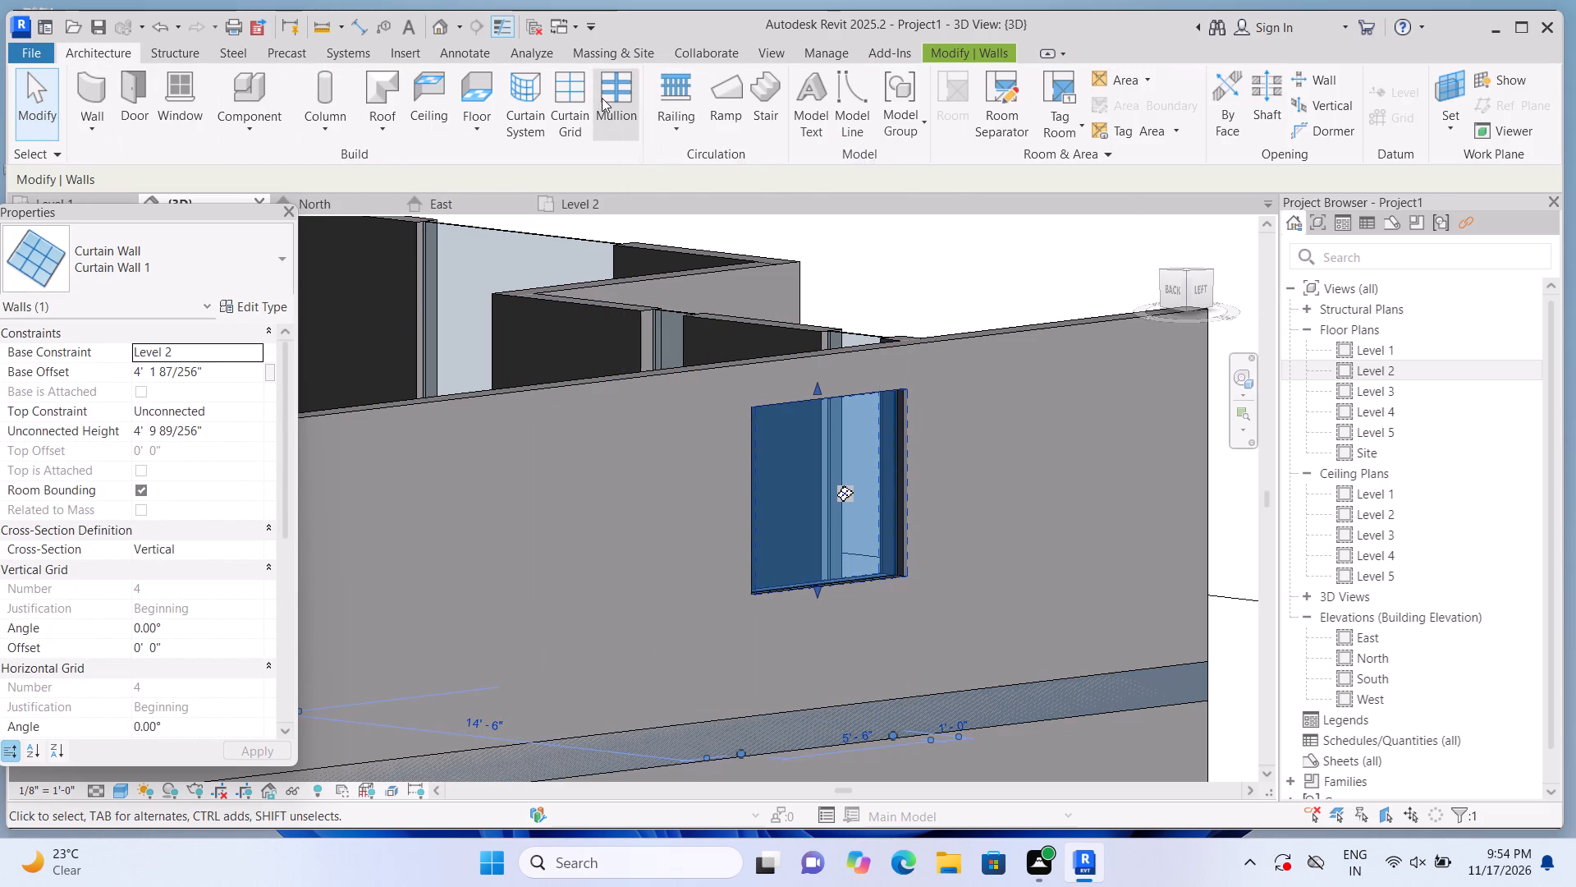
{"action": "left_click", "coordinate": [578, 105]}
{"action": "scroll", "coordinate": [756, 455], "scroll_direction": "up", "scroll_amount": 3}
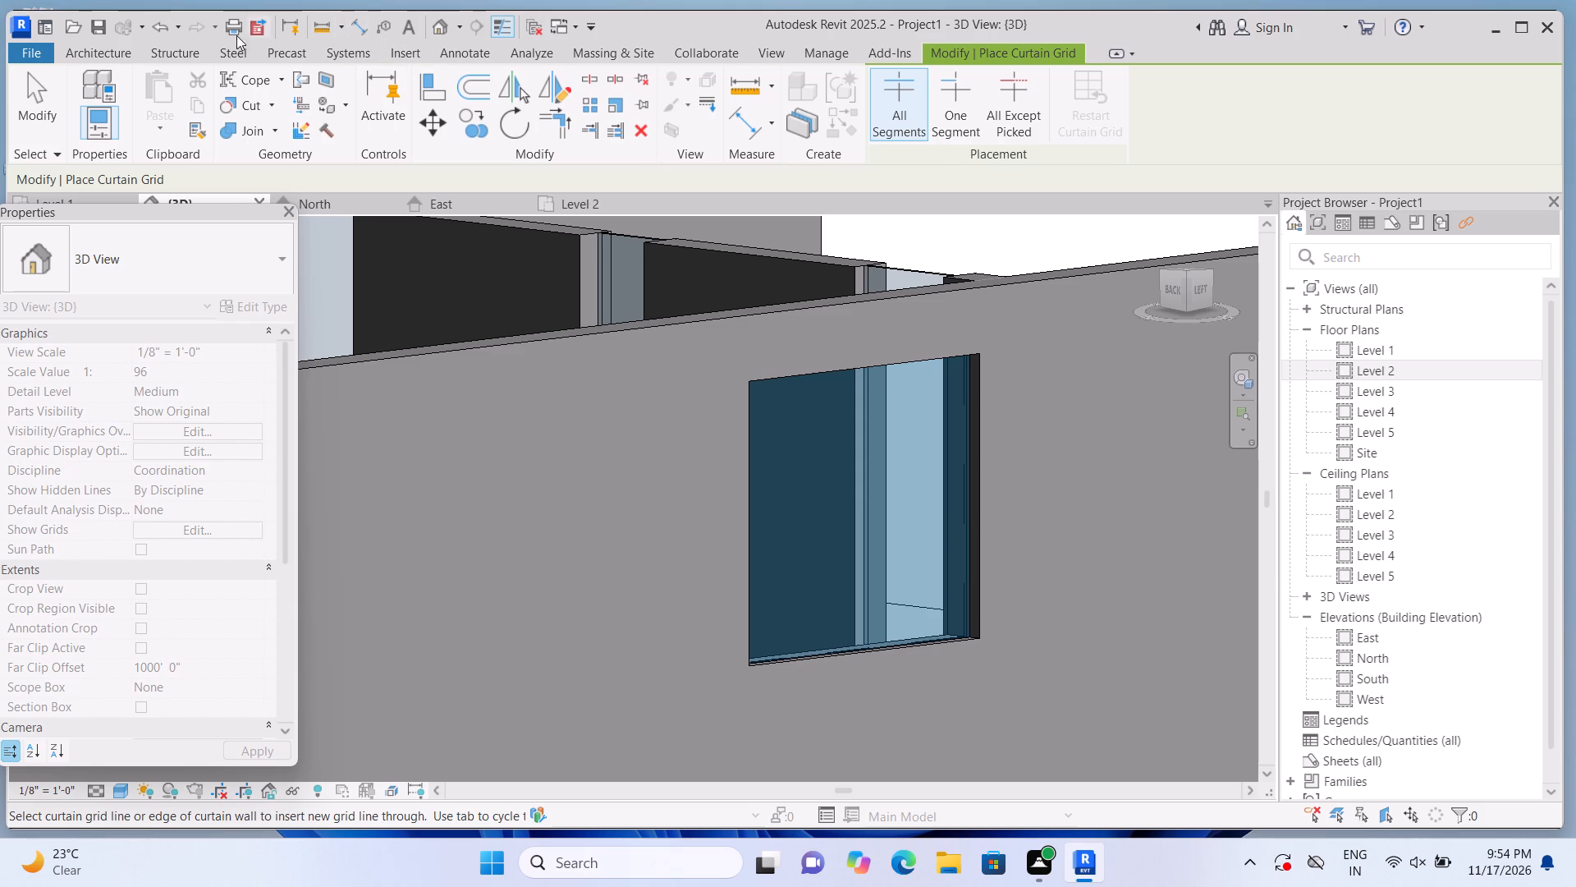
{"action": "left_click", "coordinate": [94, 57]}
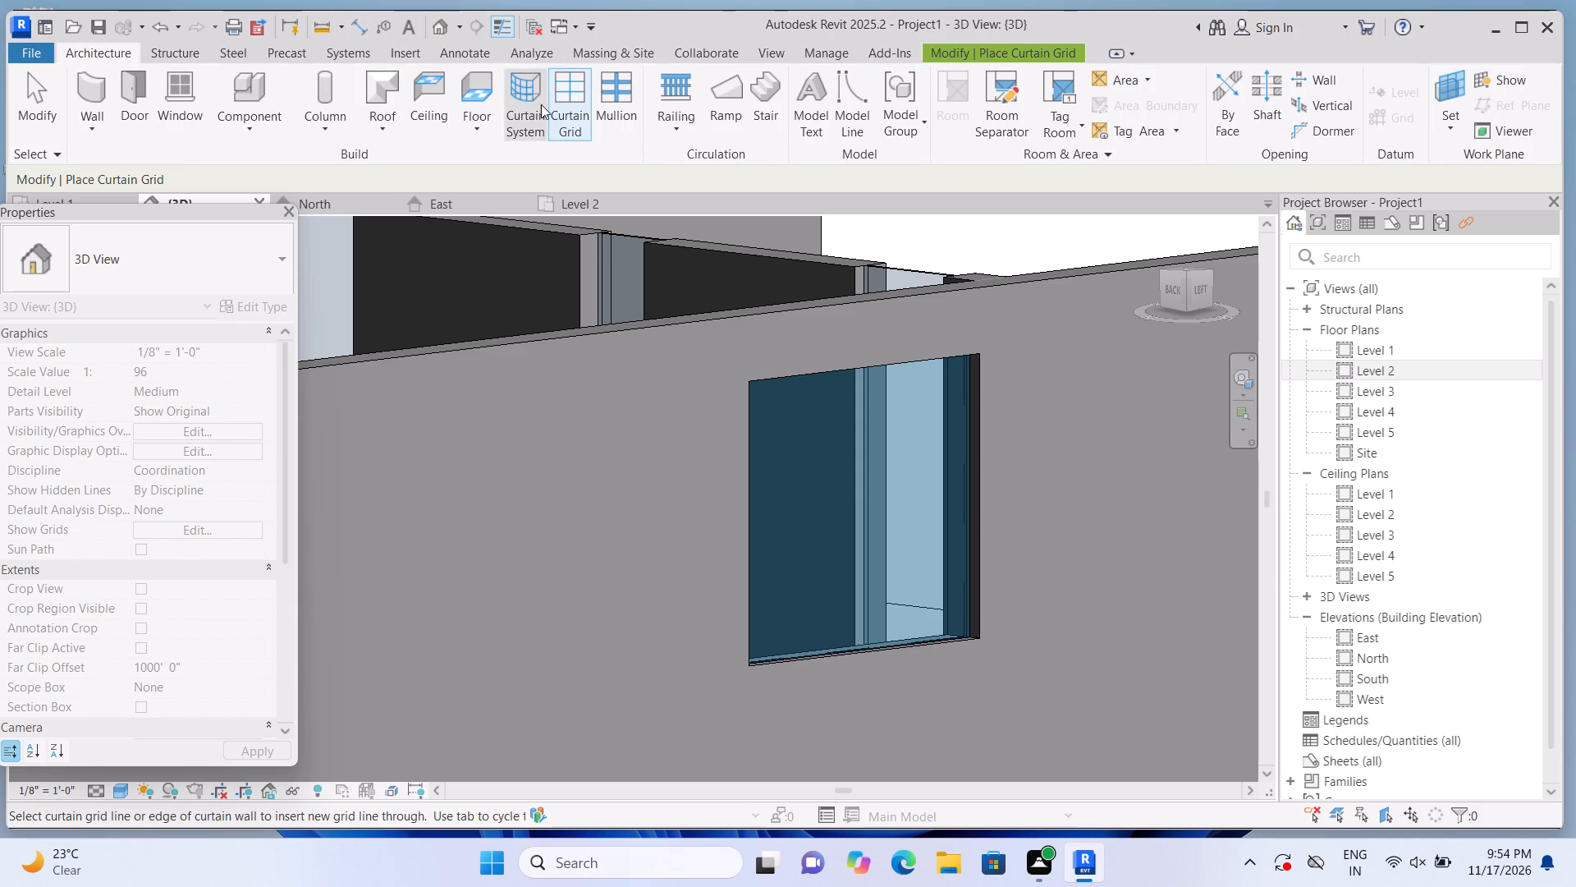
{"action": "scroll", "coordinate": [961, 528], "scroll_direction": "up", "scroll_amount": 2}
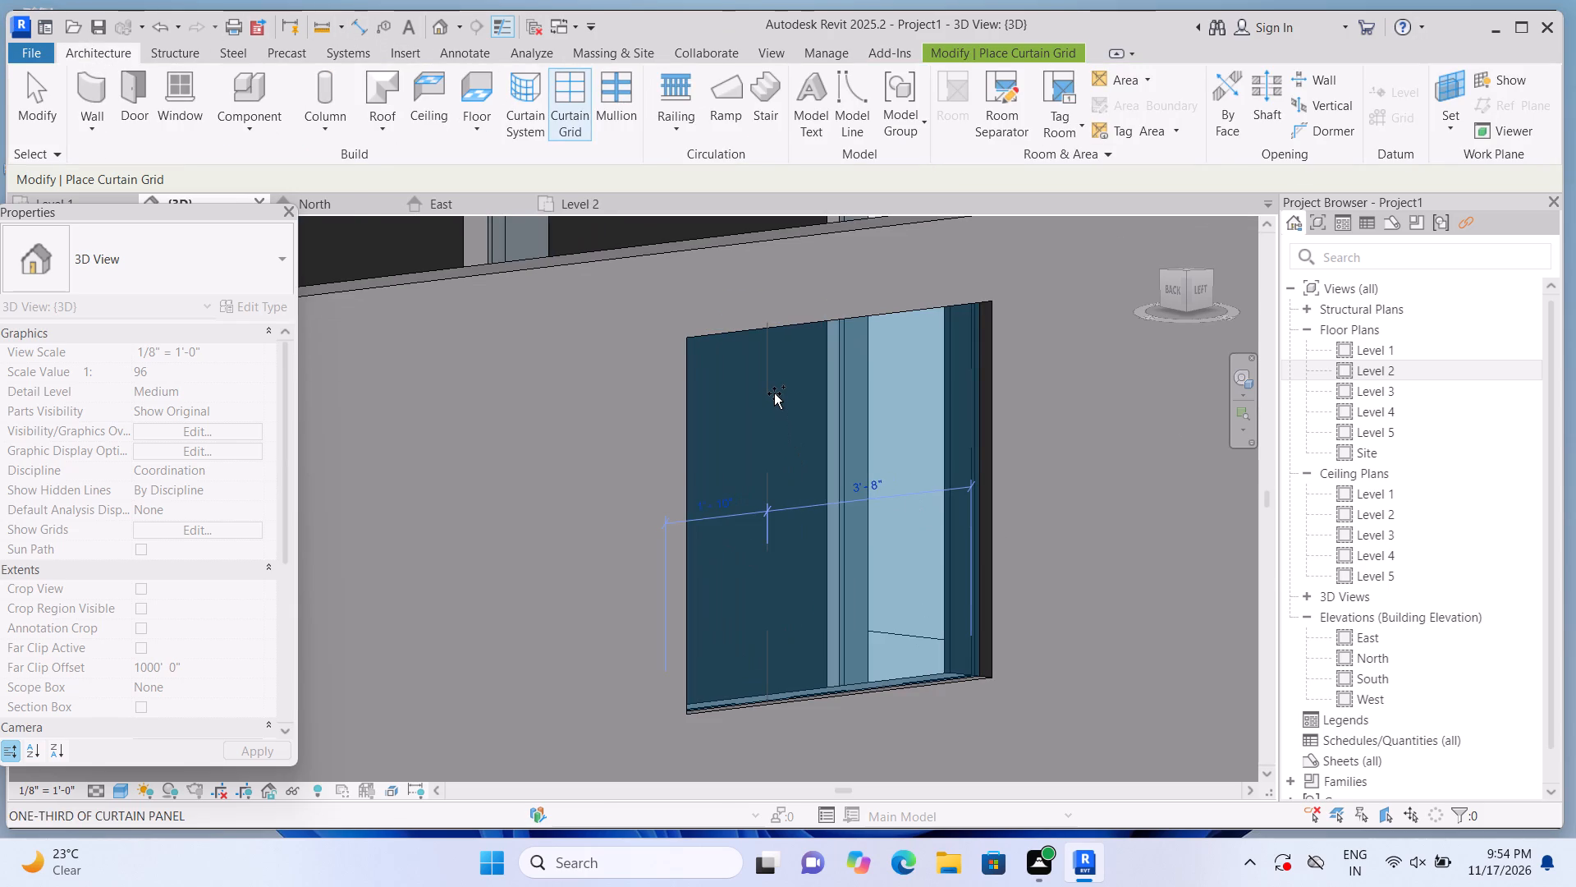
{"action": "scroll", "coordinate": [777, 396], "scroll_direction": "up", "scroll_amount": 1}
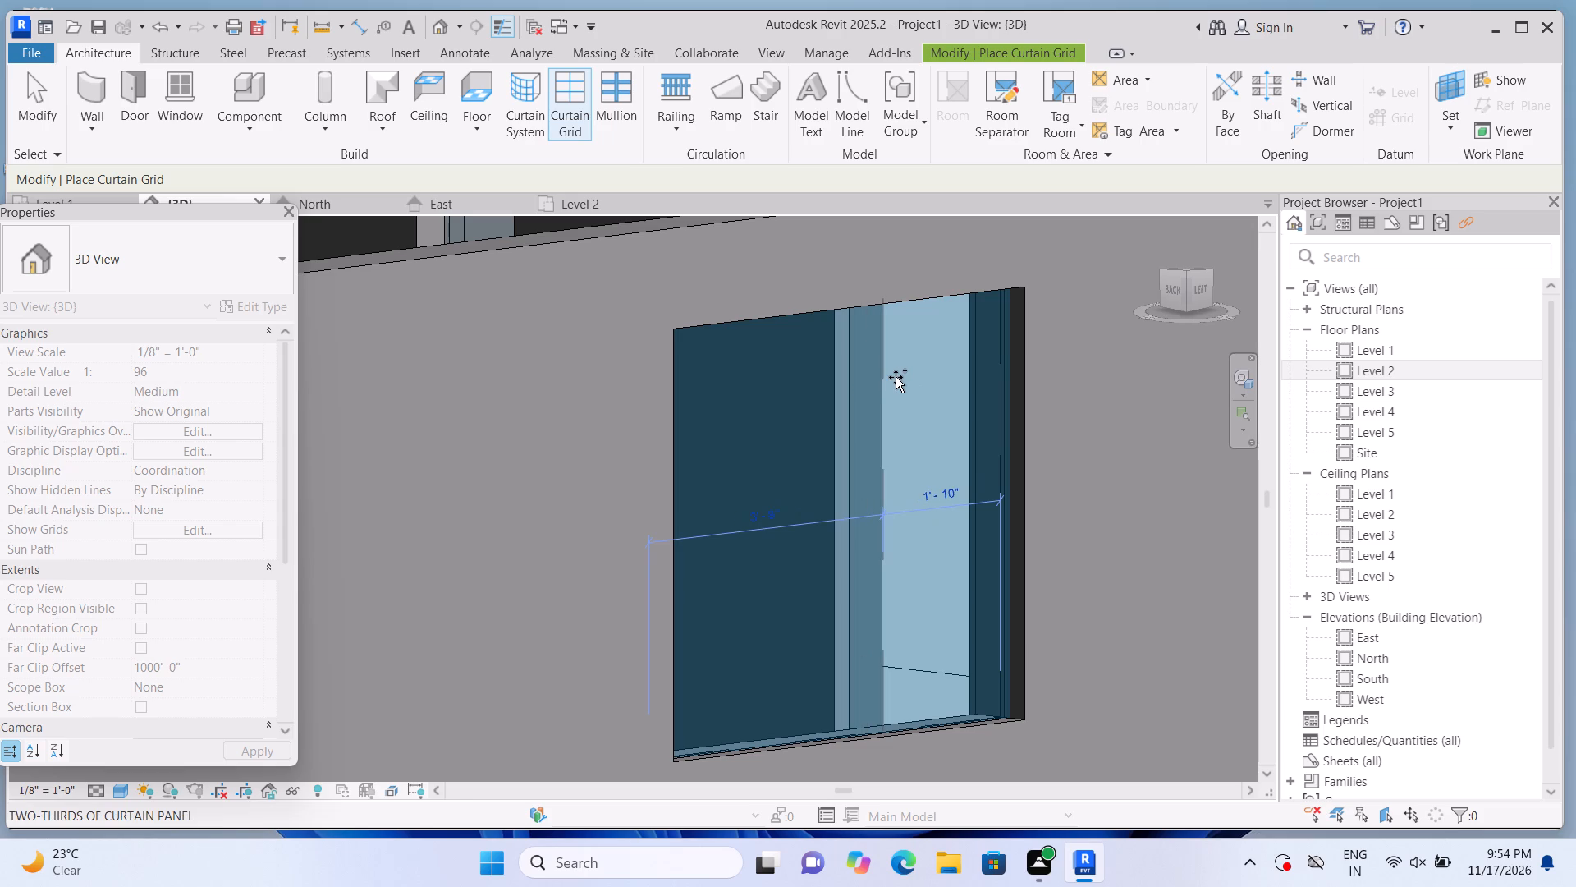
{"action": "left_click", "coordinate": [896, 377]}
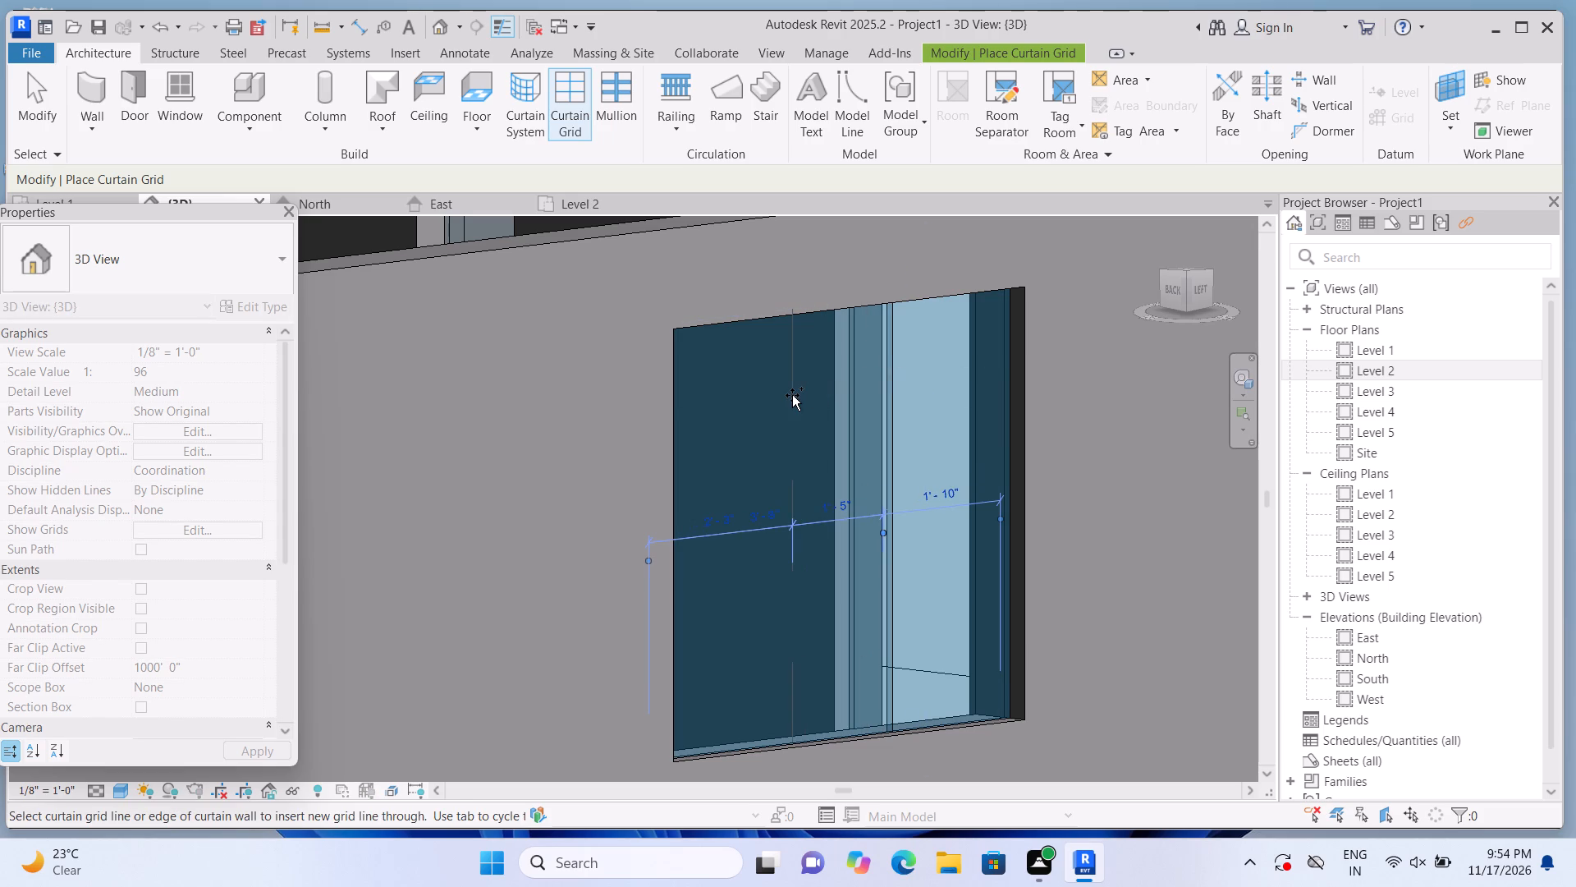
{"action": "scroll", "coordinate": [792, 396], "scroll_direction": "up", "scroll_amount": 2}
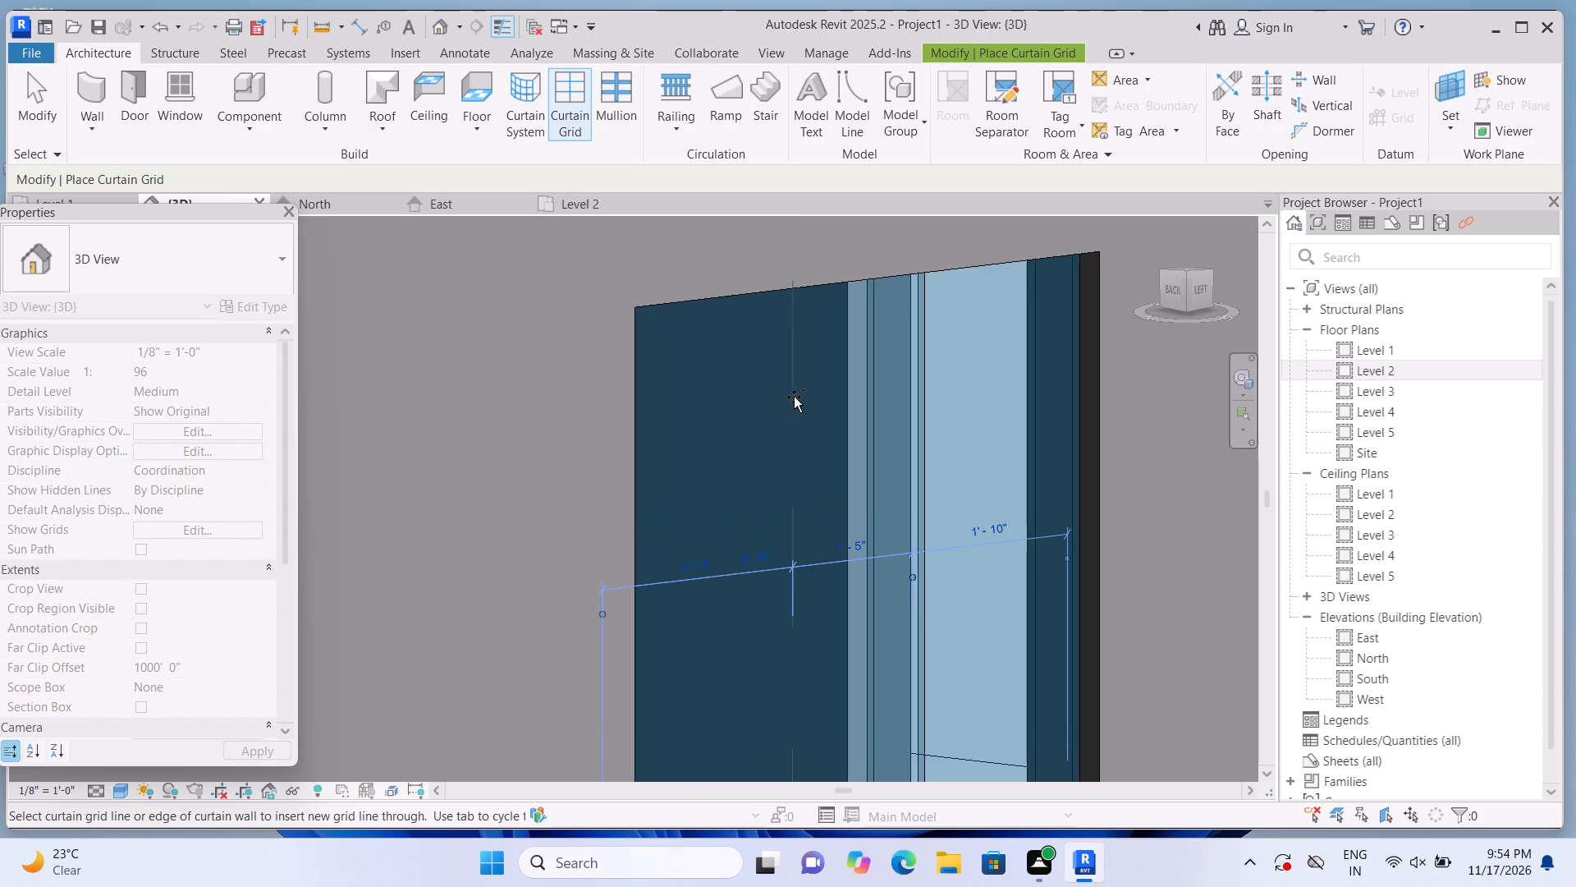
{"action": "key", "text": "Escape"}
{"action": "key", "text": "Escape"}
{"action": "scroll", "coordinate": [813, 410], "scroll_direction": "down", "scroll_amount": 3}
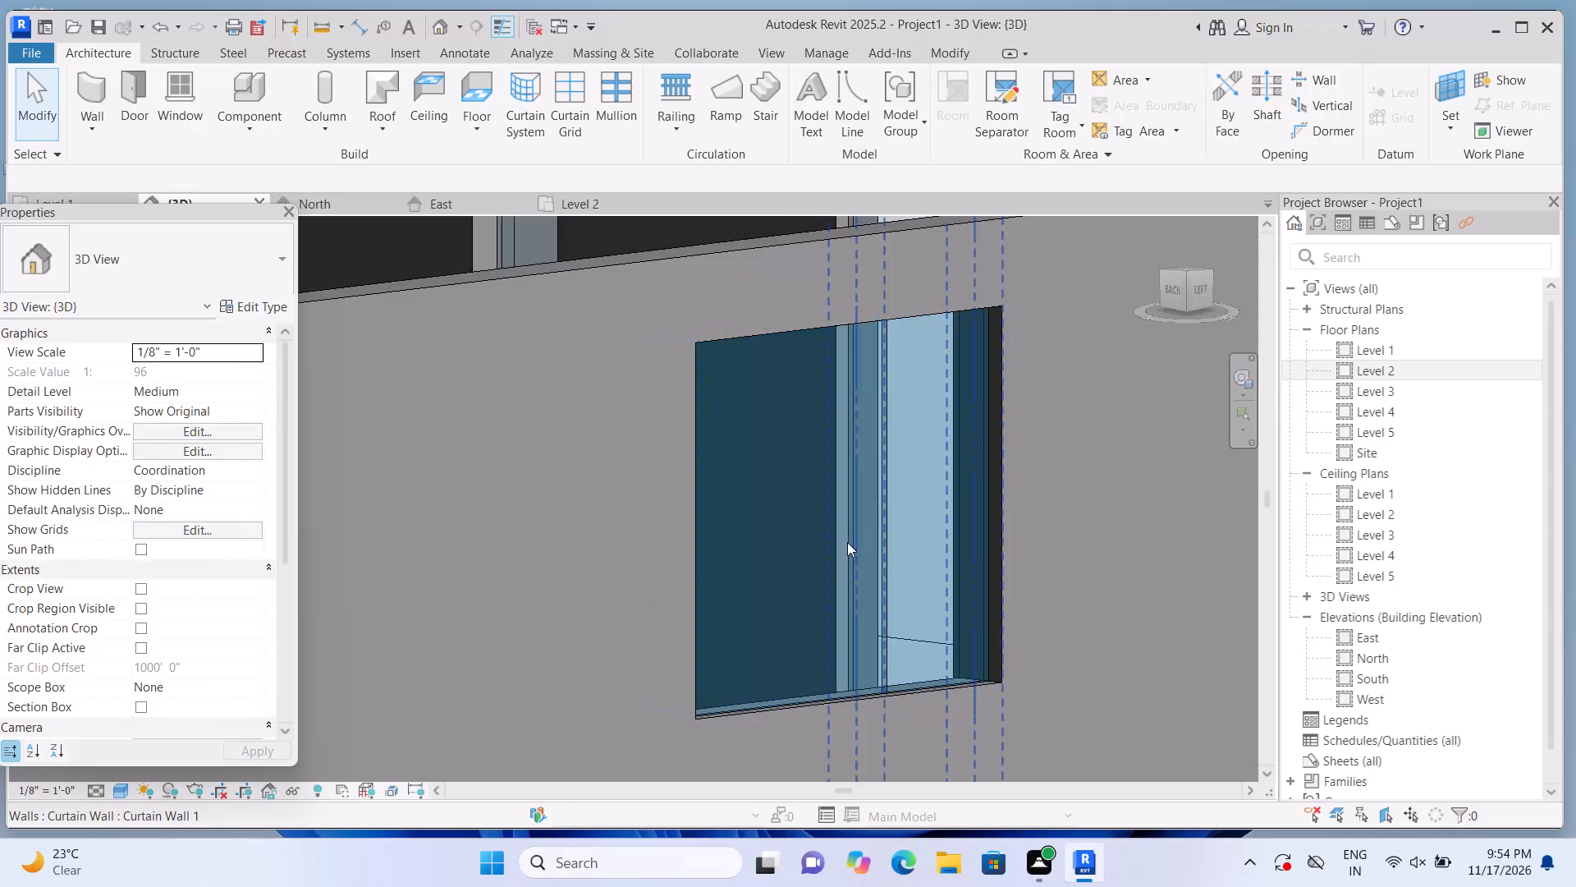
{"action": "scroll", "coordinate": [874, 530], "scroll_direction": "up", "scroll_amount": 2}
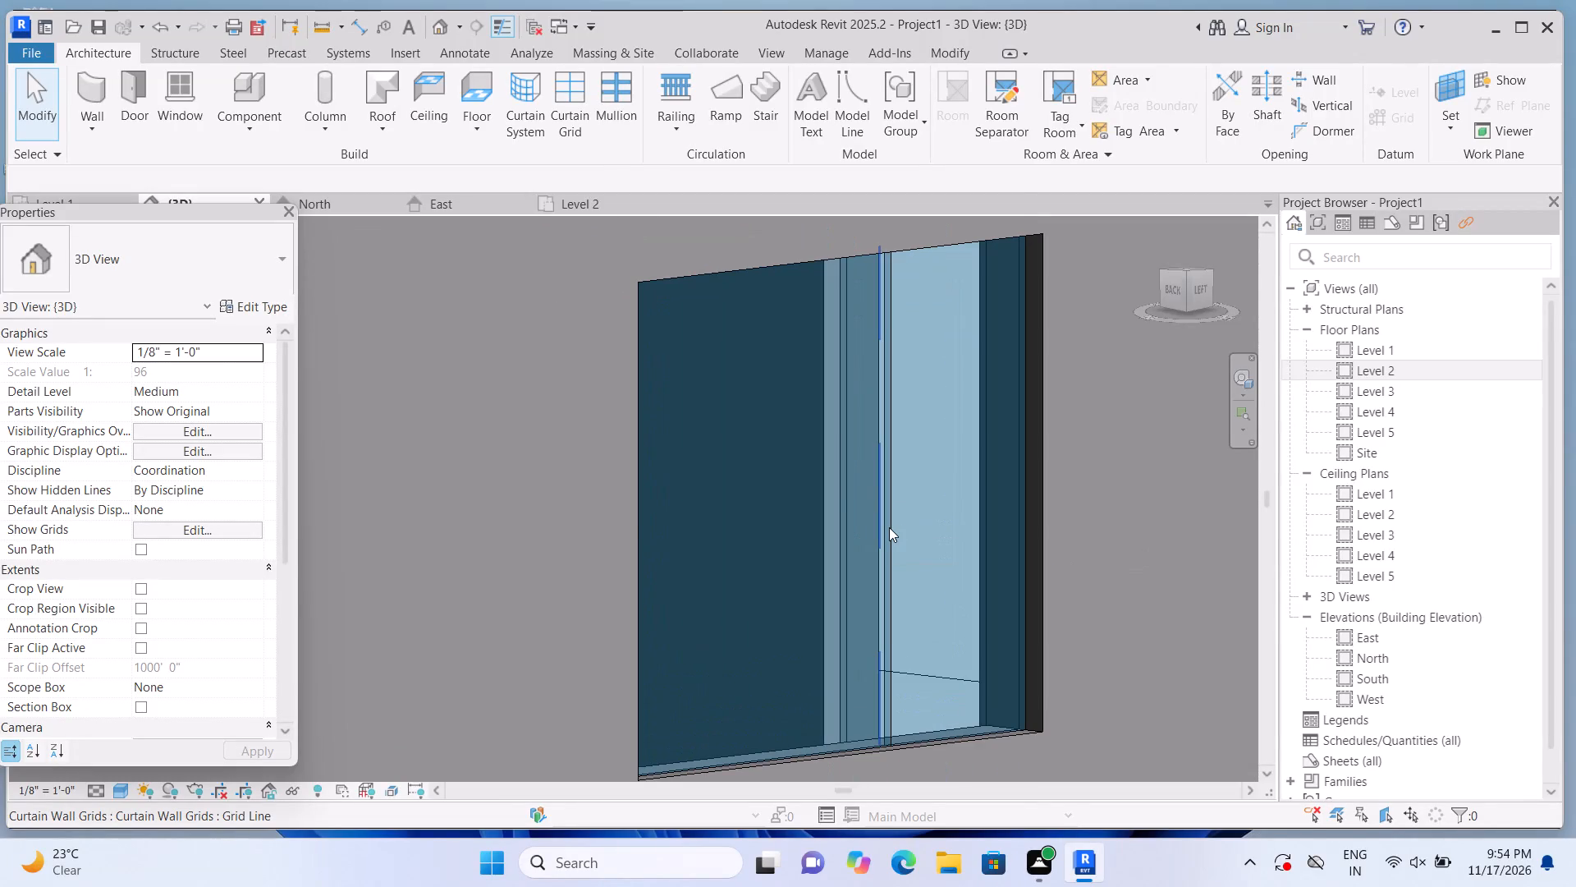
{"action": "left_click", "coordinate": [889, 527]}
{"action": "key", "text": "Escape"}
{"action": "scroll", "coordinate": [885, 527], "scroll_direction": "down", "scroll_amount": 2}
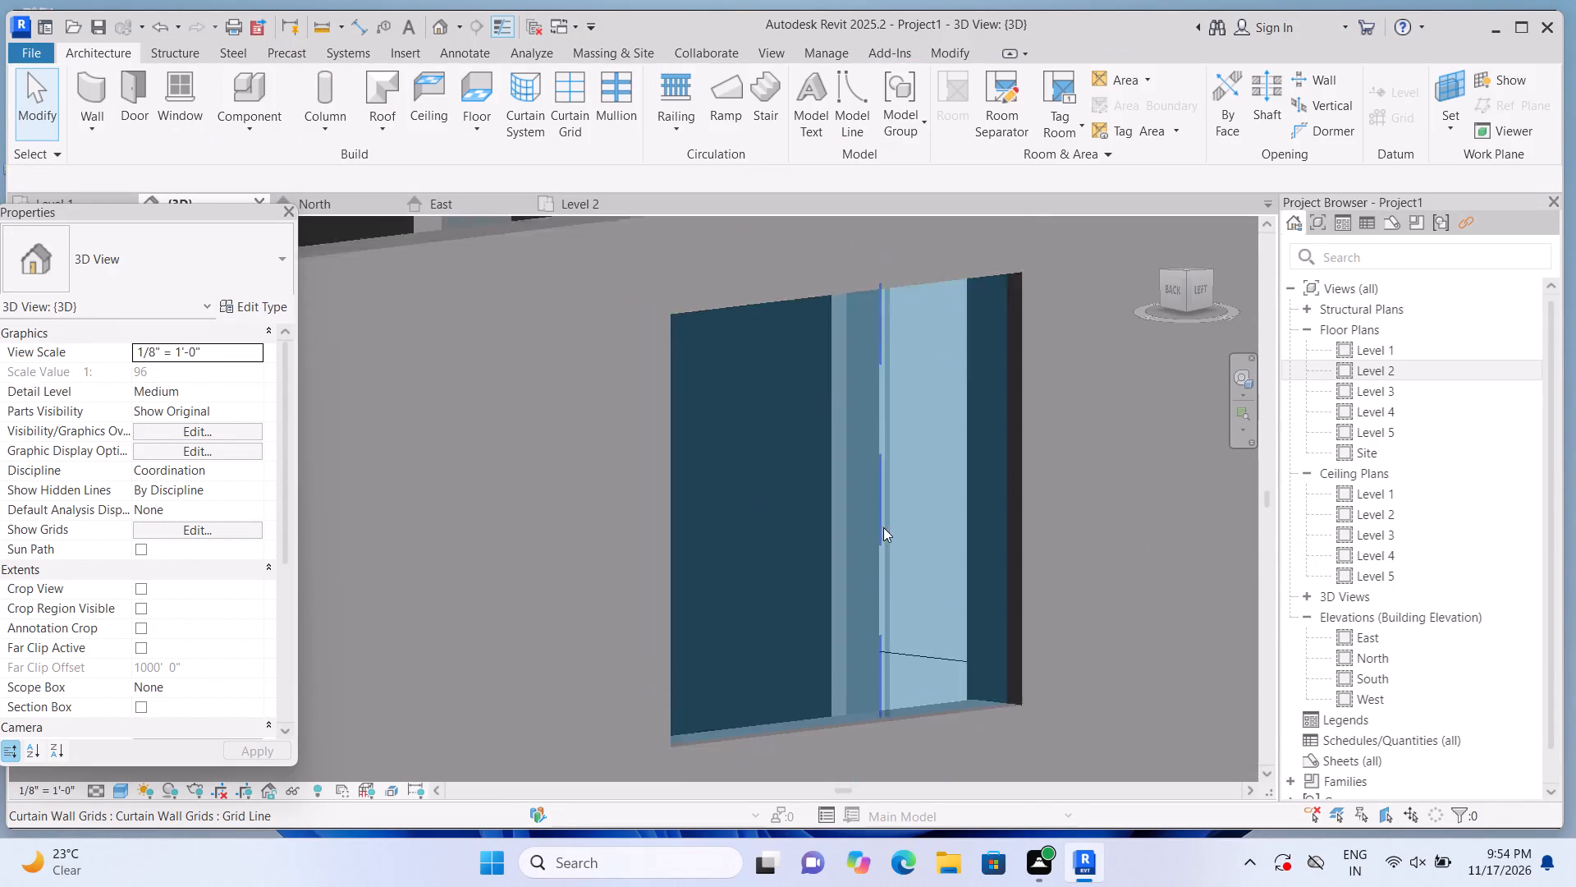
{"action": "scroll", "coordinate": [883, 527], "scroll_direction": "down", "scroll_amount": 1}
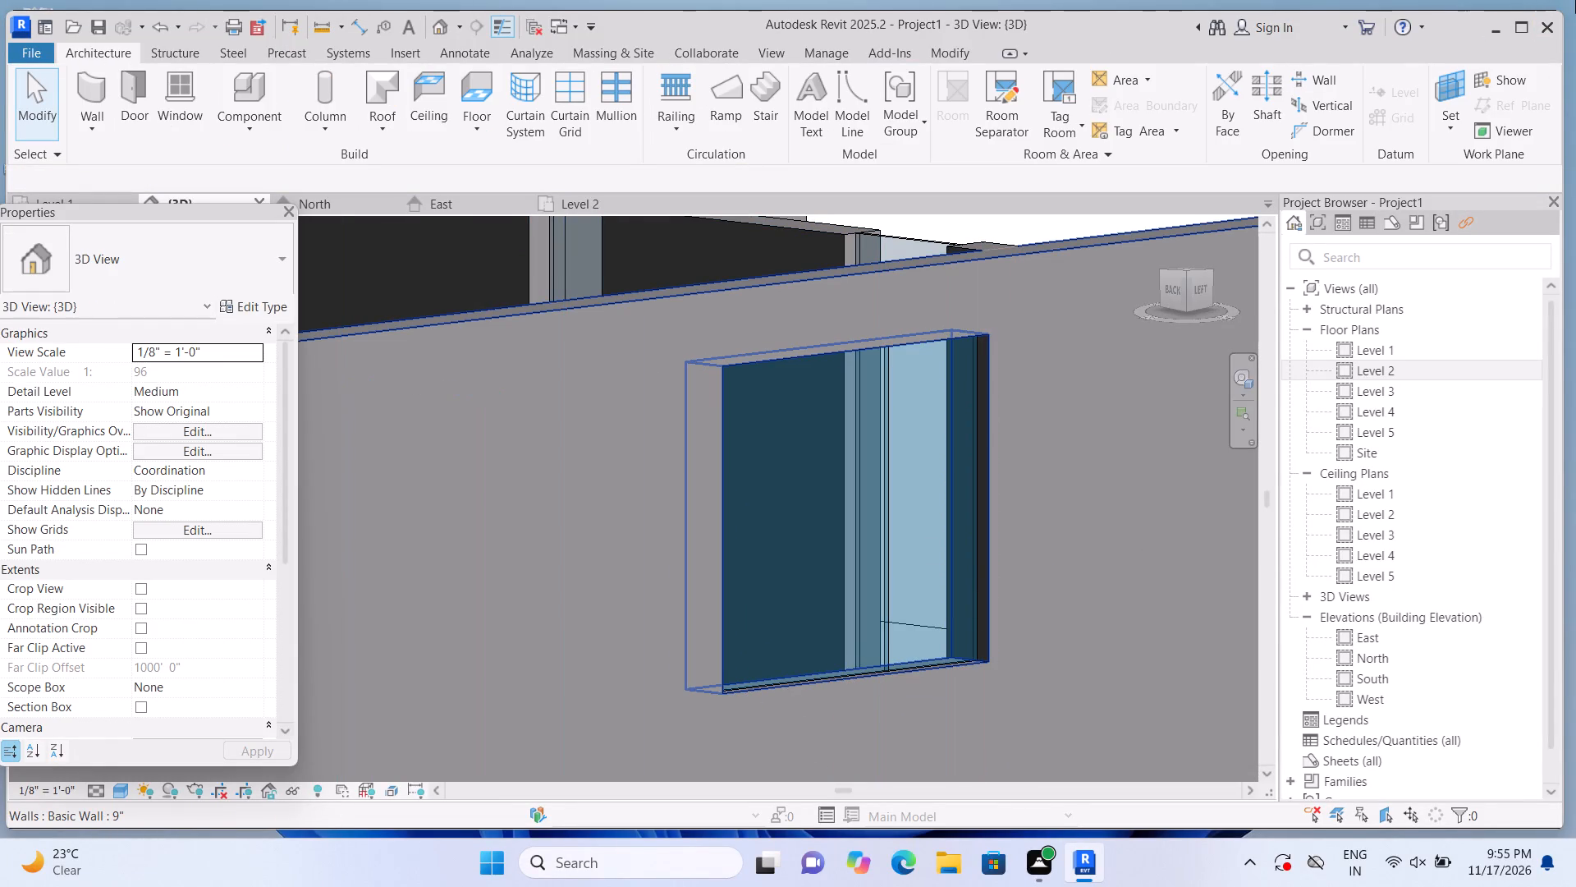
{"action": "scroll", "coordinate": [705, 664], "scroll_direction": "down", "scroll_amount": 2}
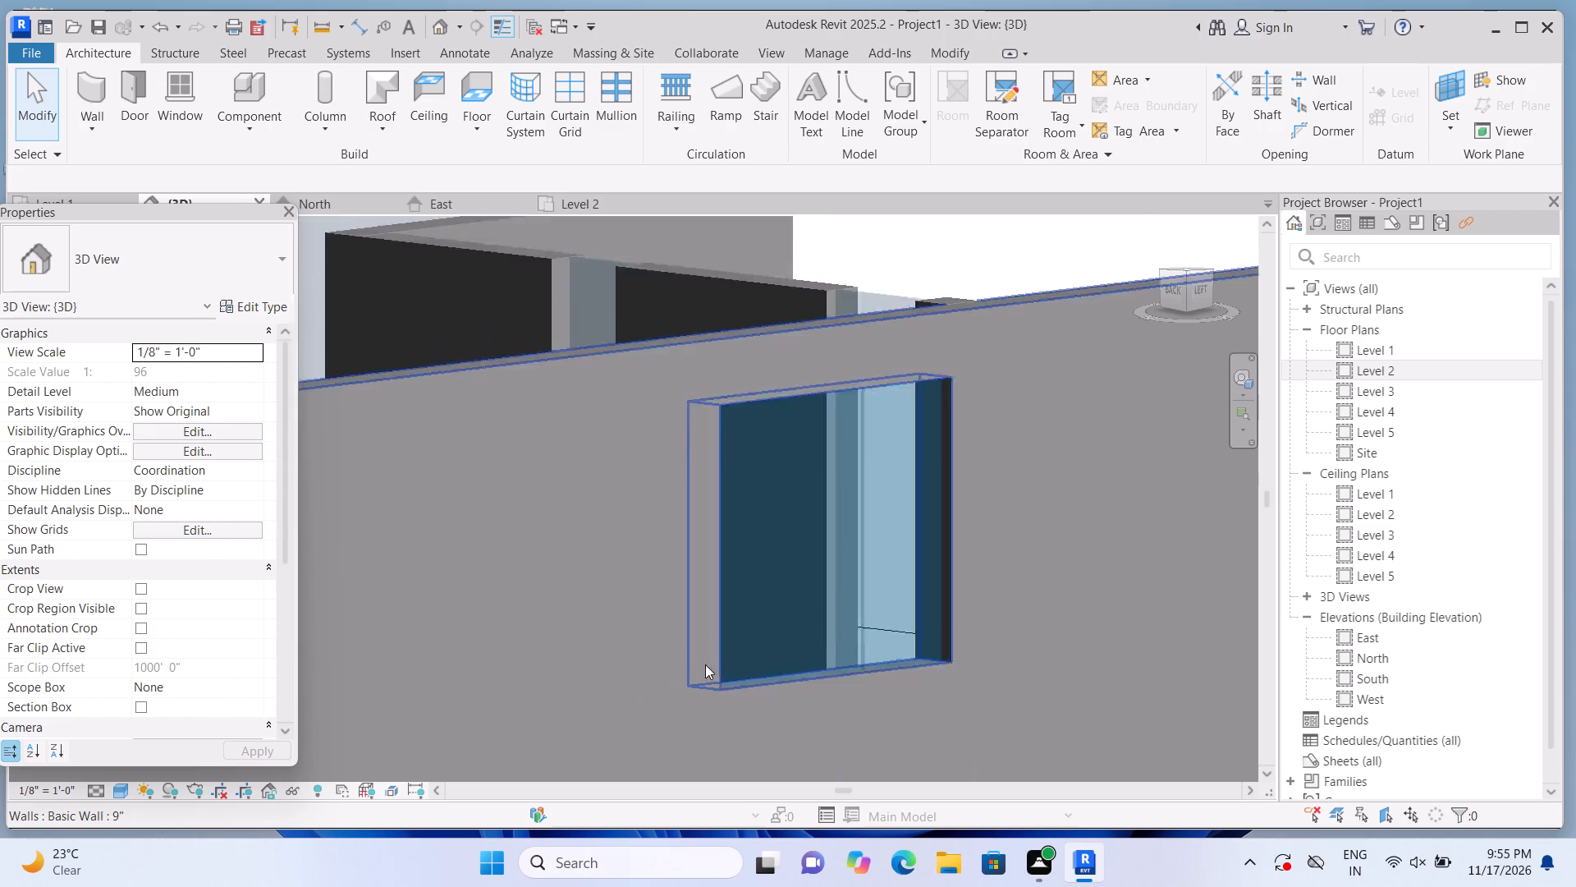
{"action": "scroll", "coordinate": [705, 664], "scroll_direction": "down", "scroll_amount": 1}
Place a vertical curtain grid line on each side of the existing one, the second 5" past it and 1'-5" from the far edge.
{"action": "scroll", "coordinate": [807, 620], "scroll_direction": "up", "scroll_amount": 4}
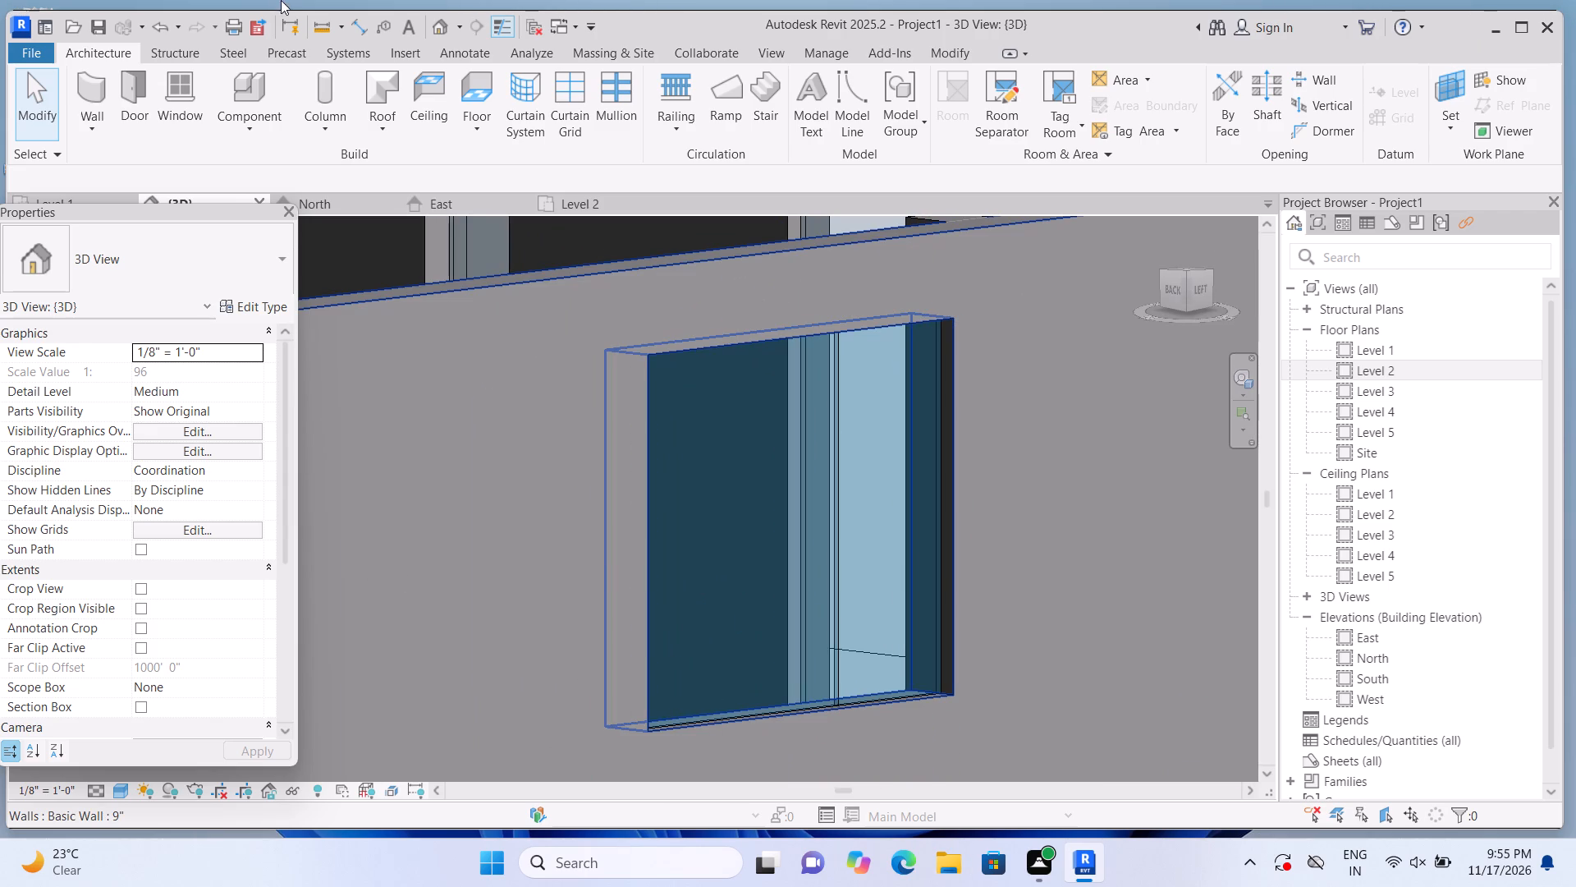
{"action": "left_click", "coordinate": [579, 114]}
{"action": "scroll", "coordinate": [800, 433], "scroll_direction": "up", "scroll_amount": 2}
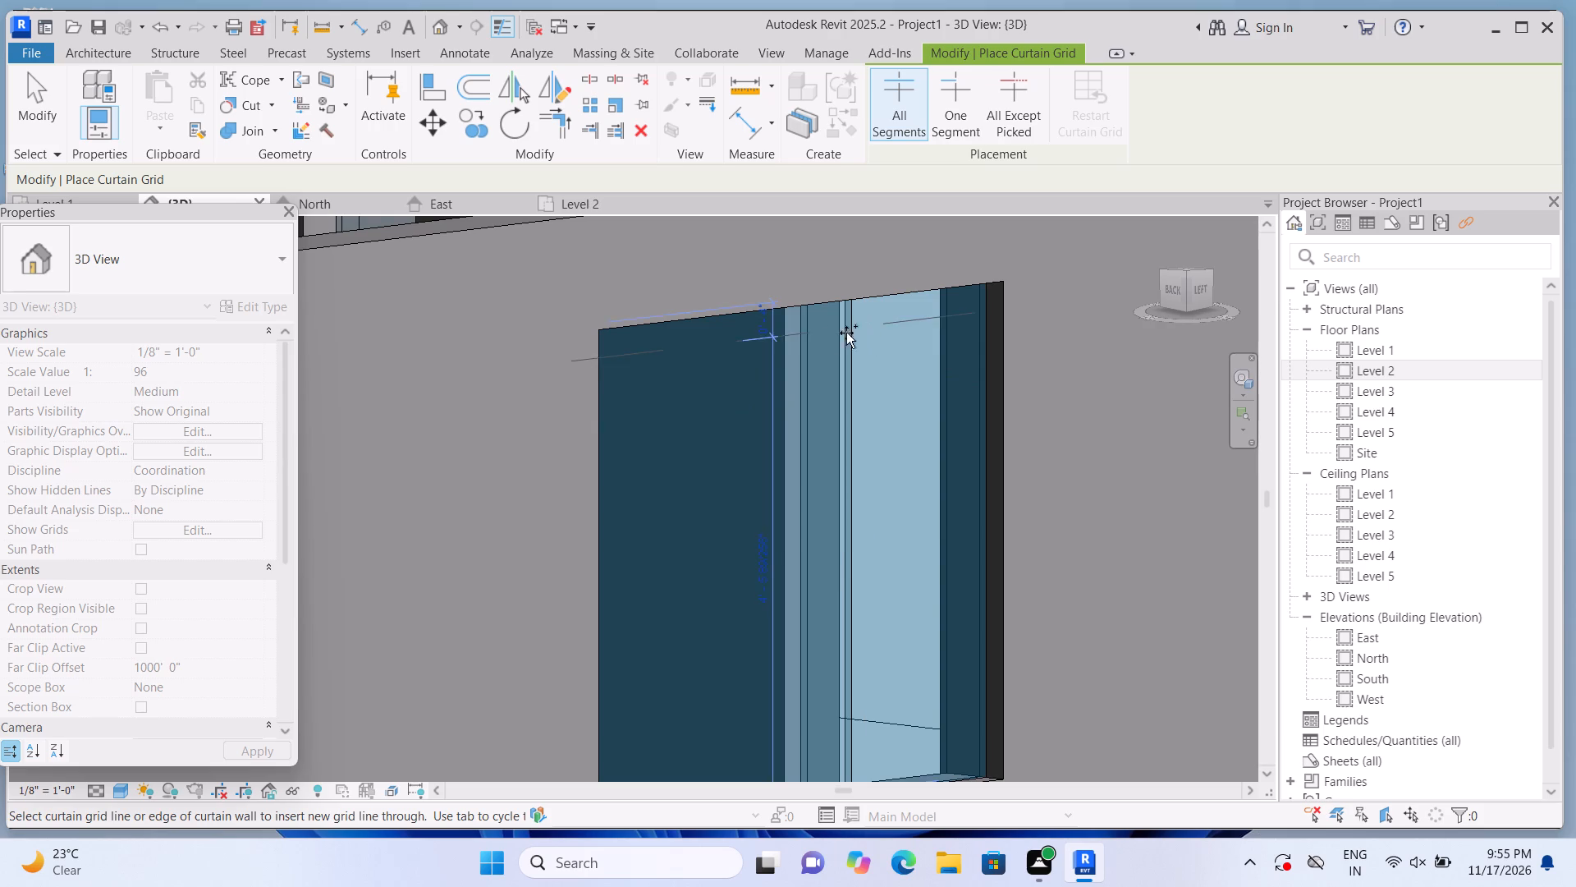
{"action": "scroll", "coordinate": [737, 347], "scroll_direction": "down", "scroll_amount": 4}
{"action": "scroll", "coordinate": [719, 361], "scroll_direction": "up", "scroll_amount": 3}
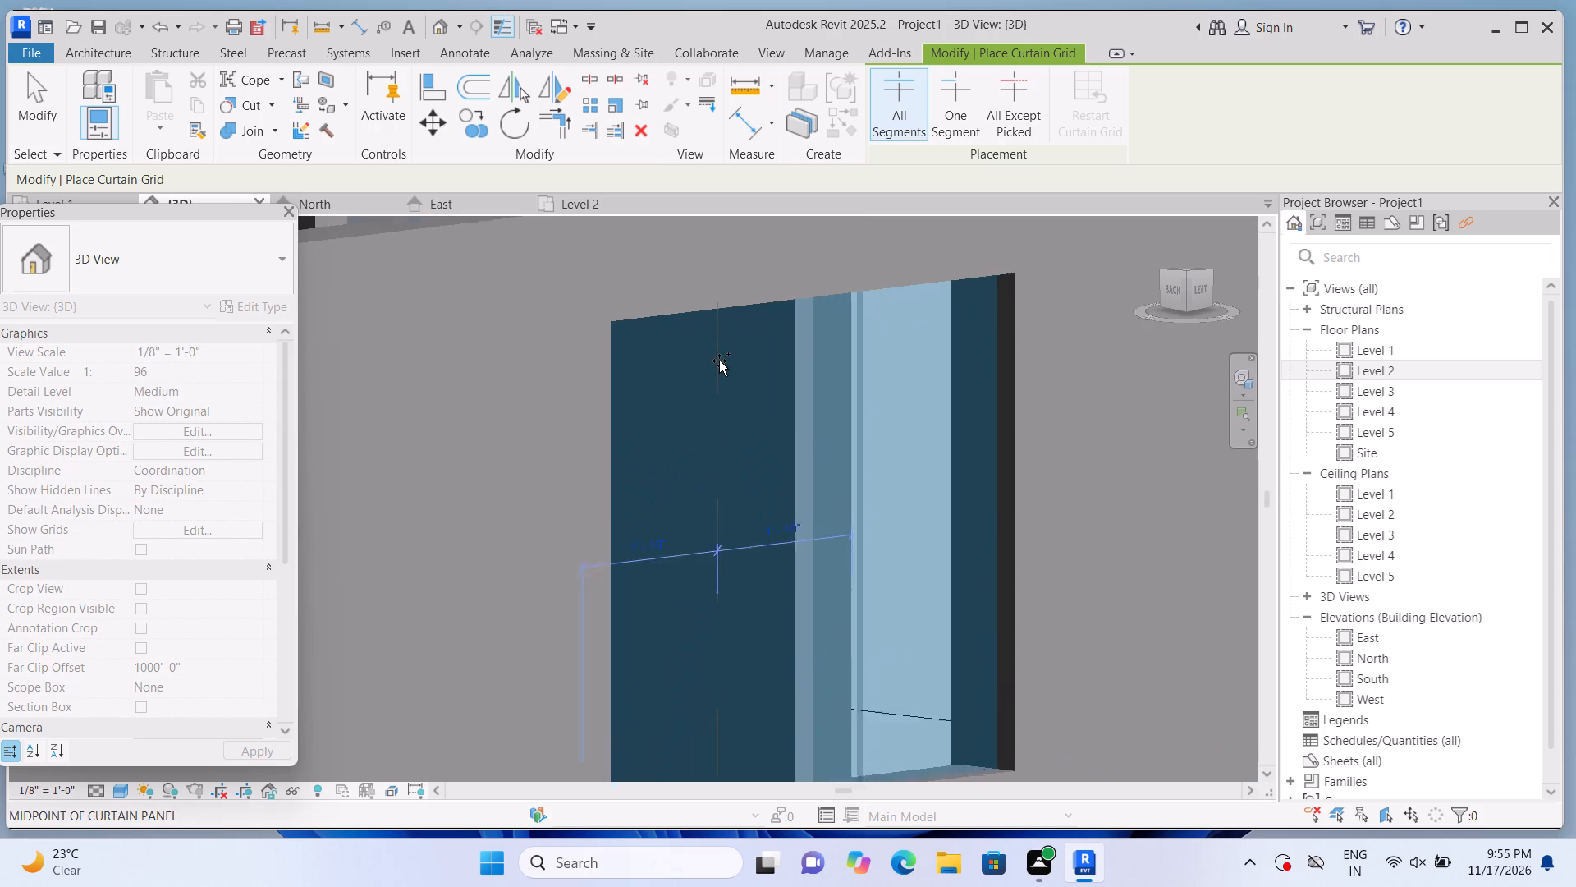
{"action": "scroll", "coordinate": [719, 361], "scroll_direction": "up", "scroll_amount": 4}
{"action": "scroll", "coordinate": [739, 361], "scroll_direction": "down", "scroll_amount": 3}
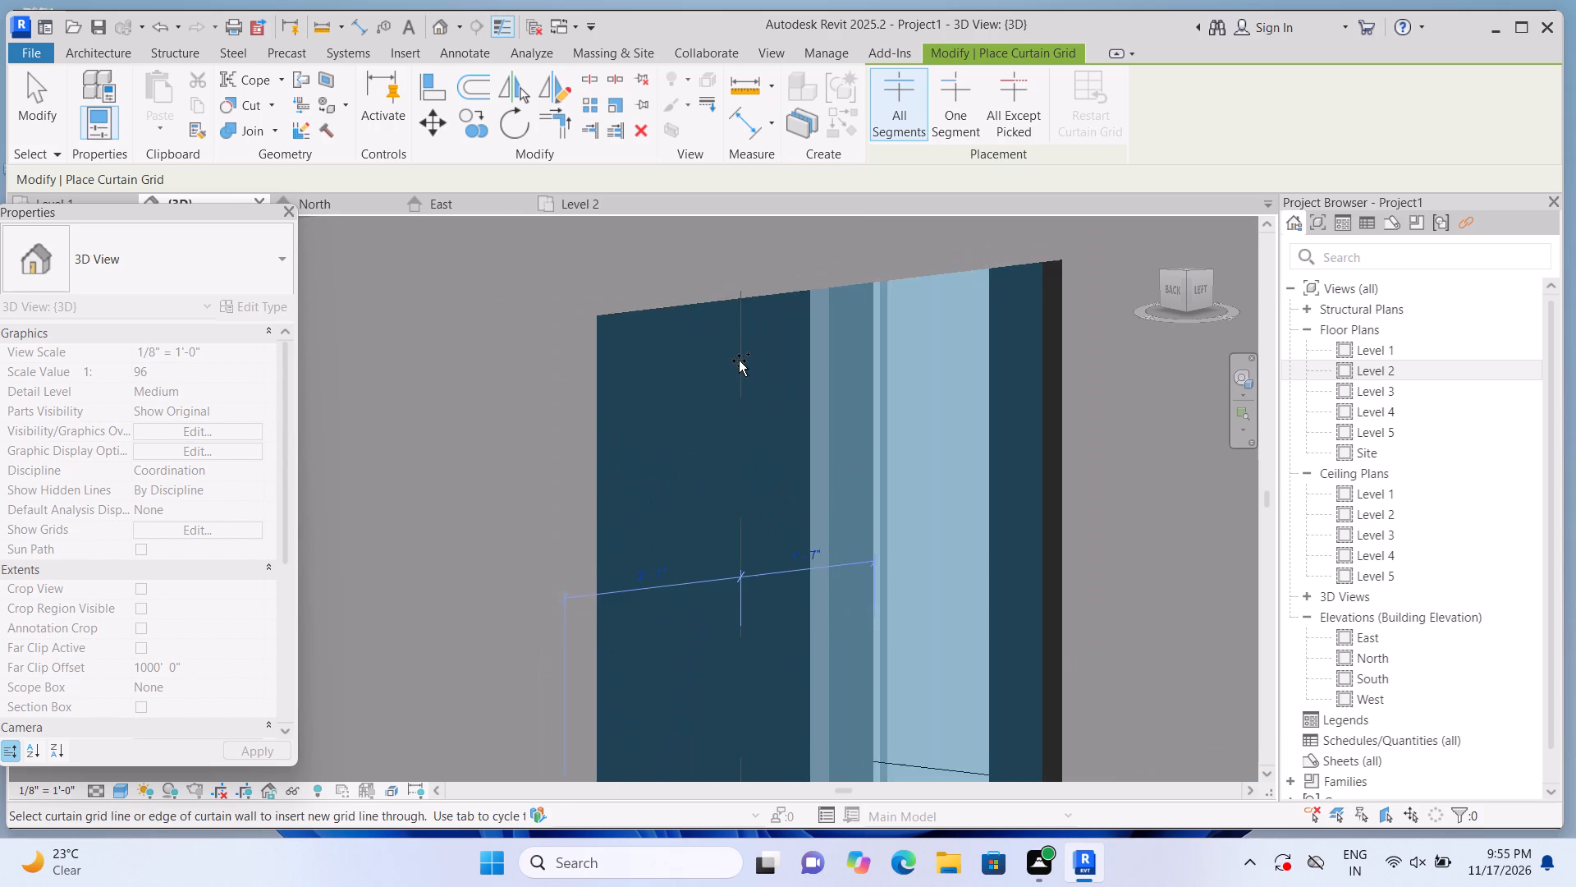
{"action": "left_click", "coordinate": [752, 357]}
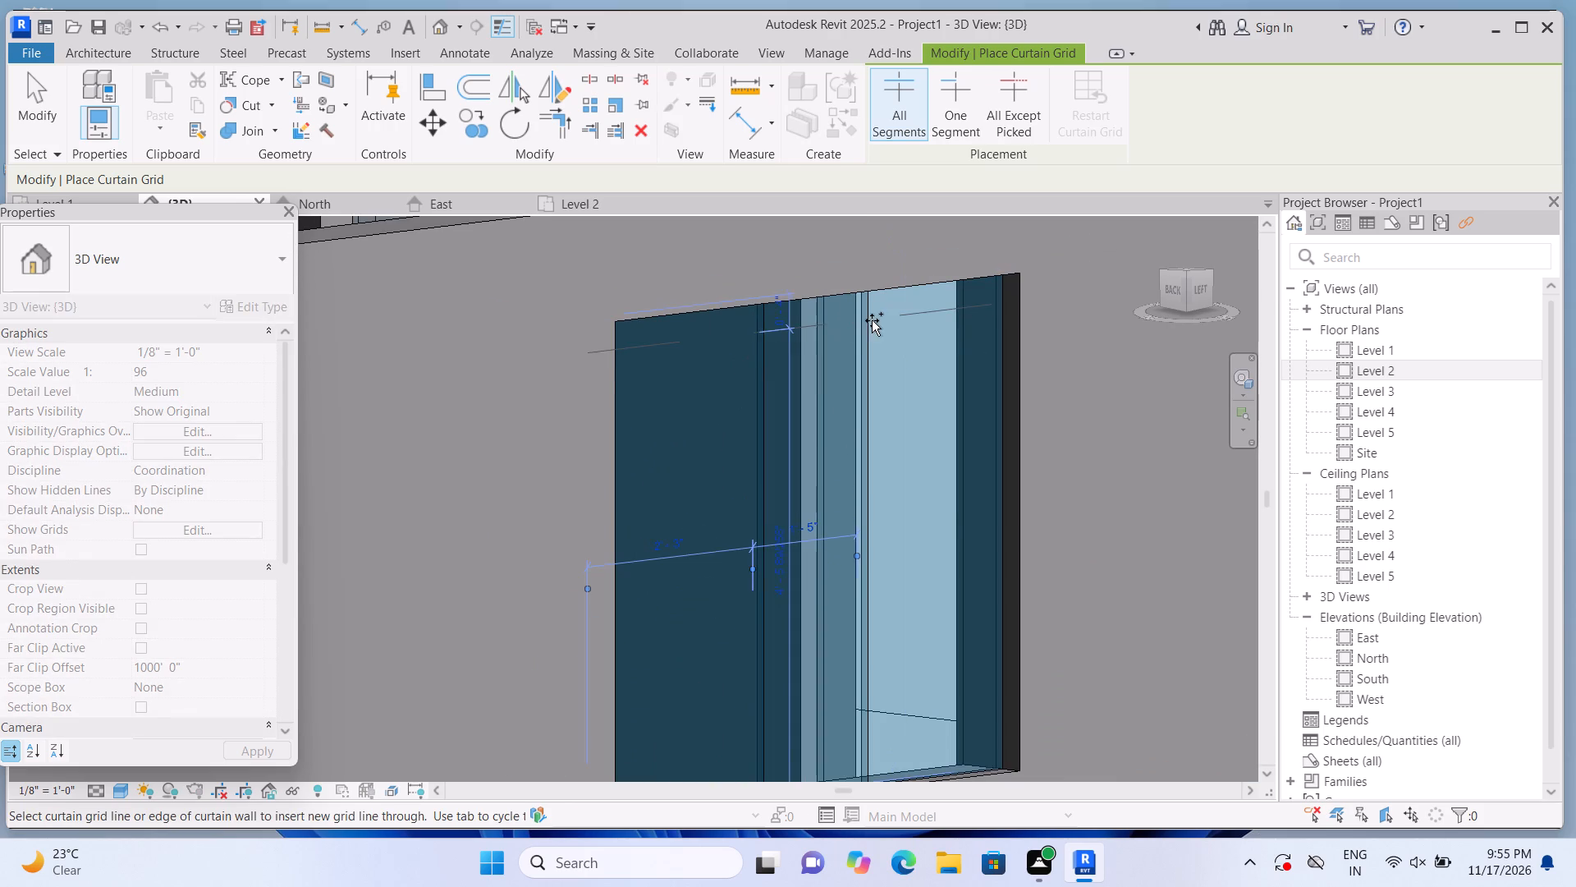
{"action": "left_click", "coordinate": [885, 301]}
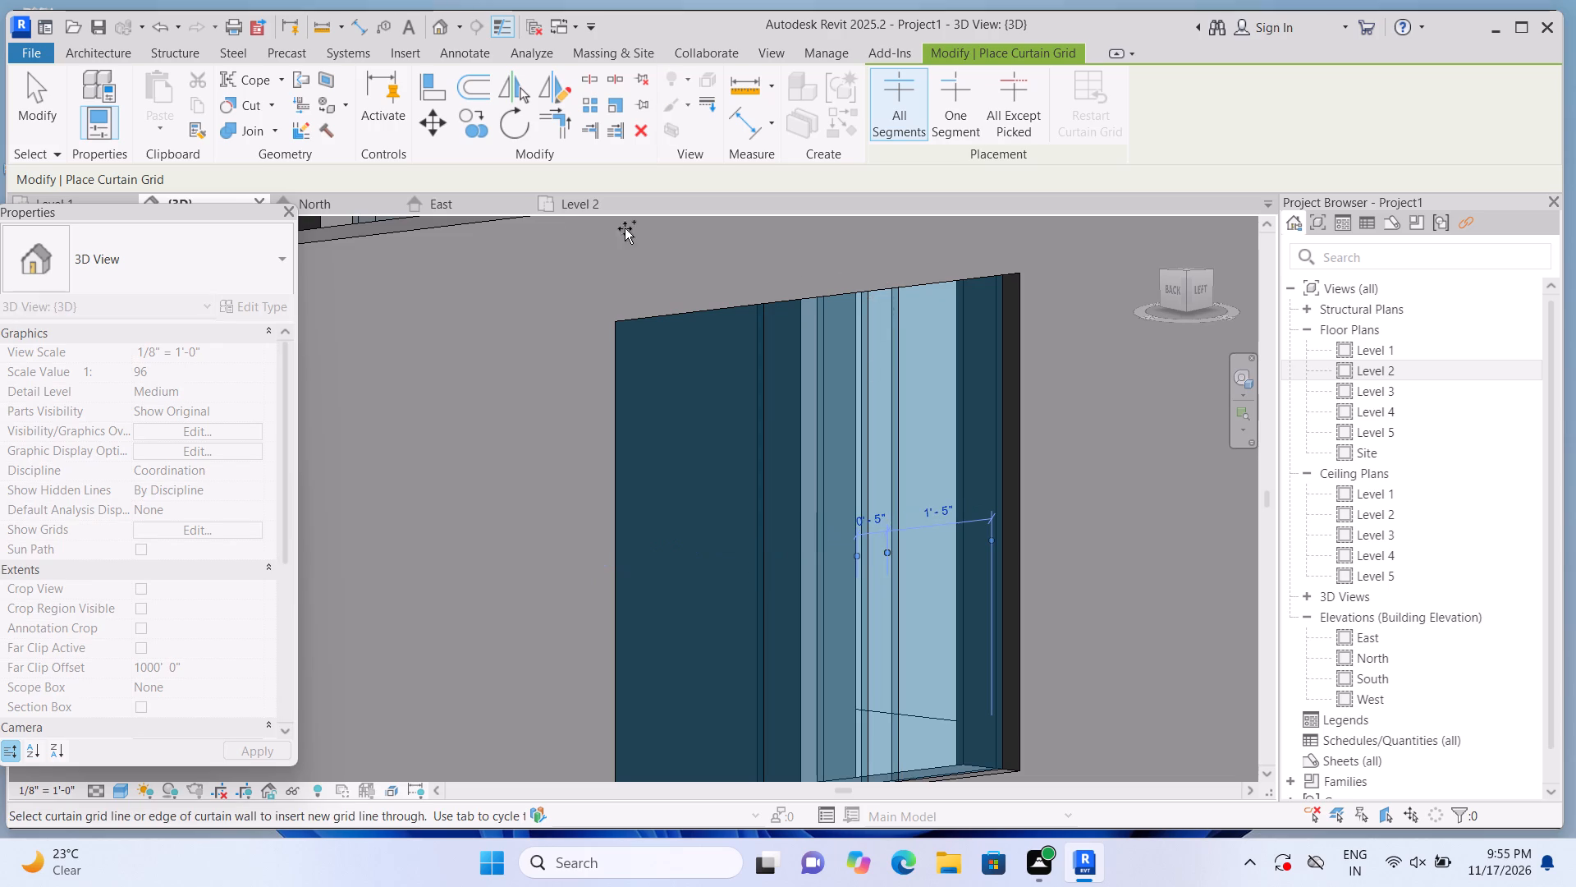
Place 2.5" x 5" rectangular mullions along the two new vertical grid lines and all four outer edges of this curtain wall.
{"action": "left_click", "coordinate": [109, 53]}
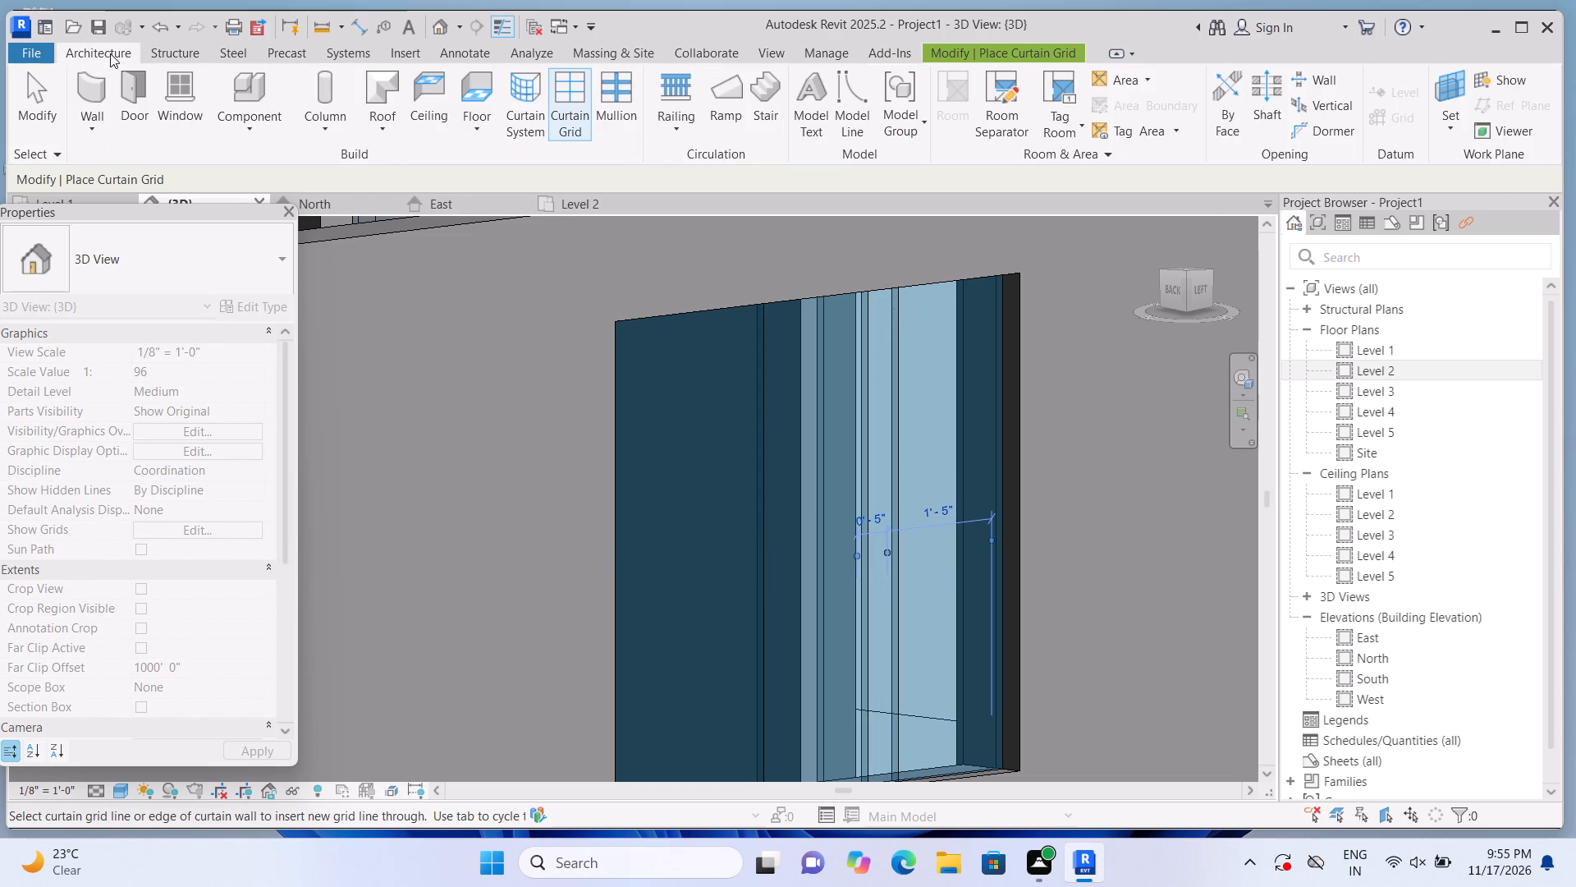
{"action": "left_click", "coordinate": [624, 103]}
{"action": "scroll", "coordinate": [633, 206], "scroll_direction": "down", "scroll_amount": 1}
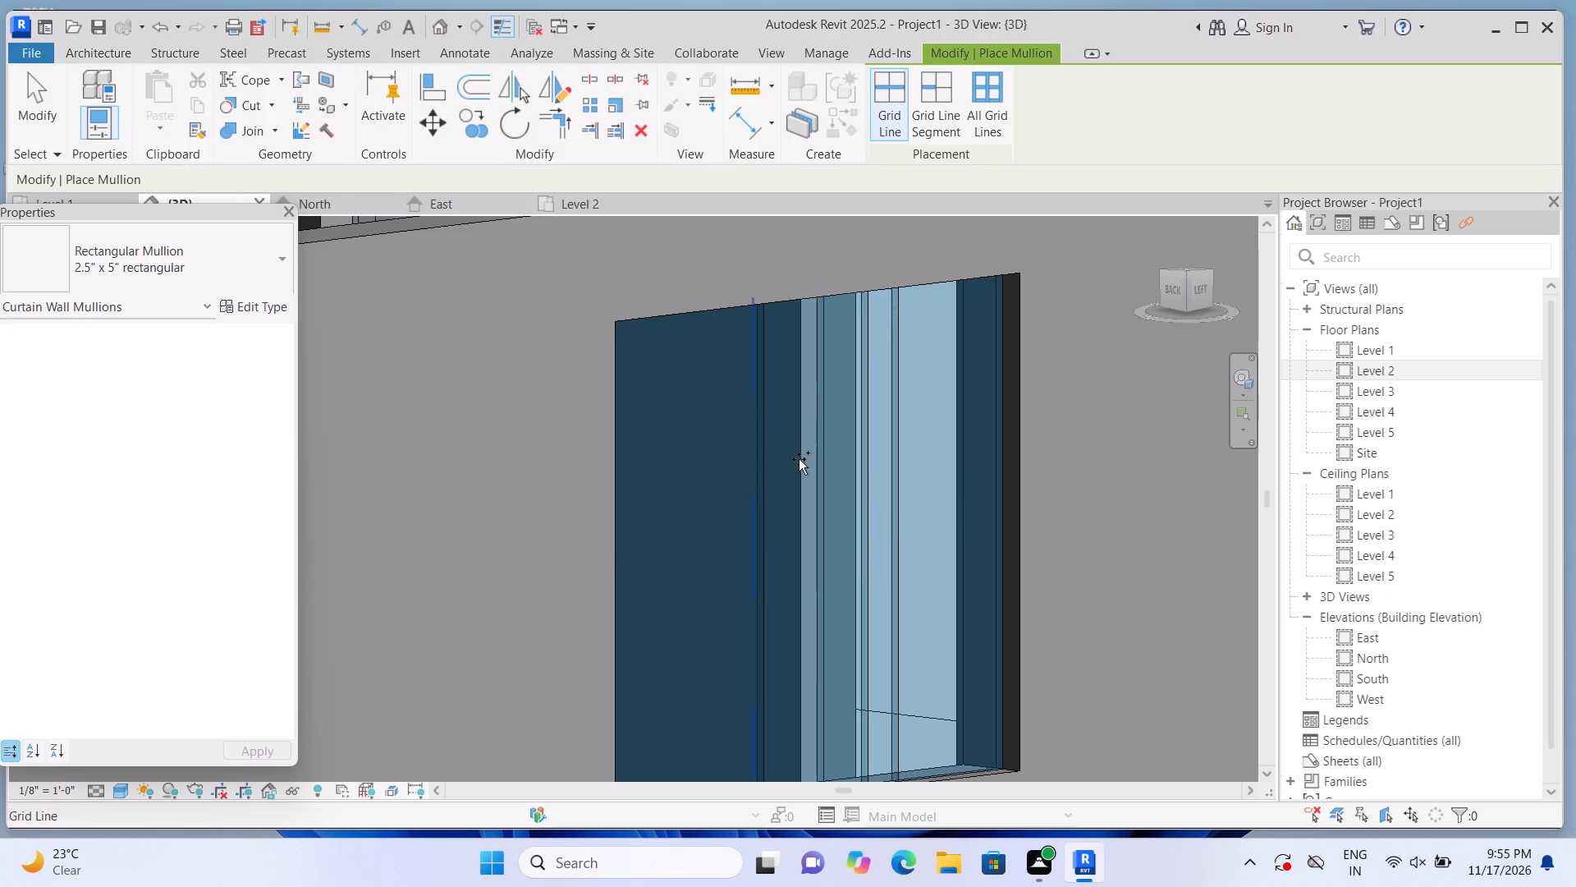
{"action": "left_click", "coordinate": [766, 459]}
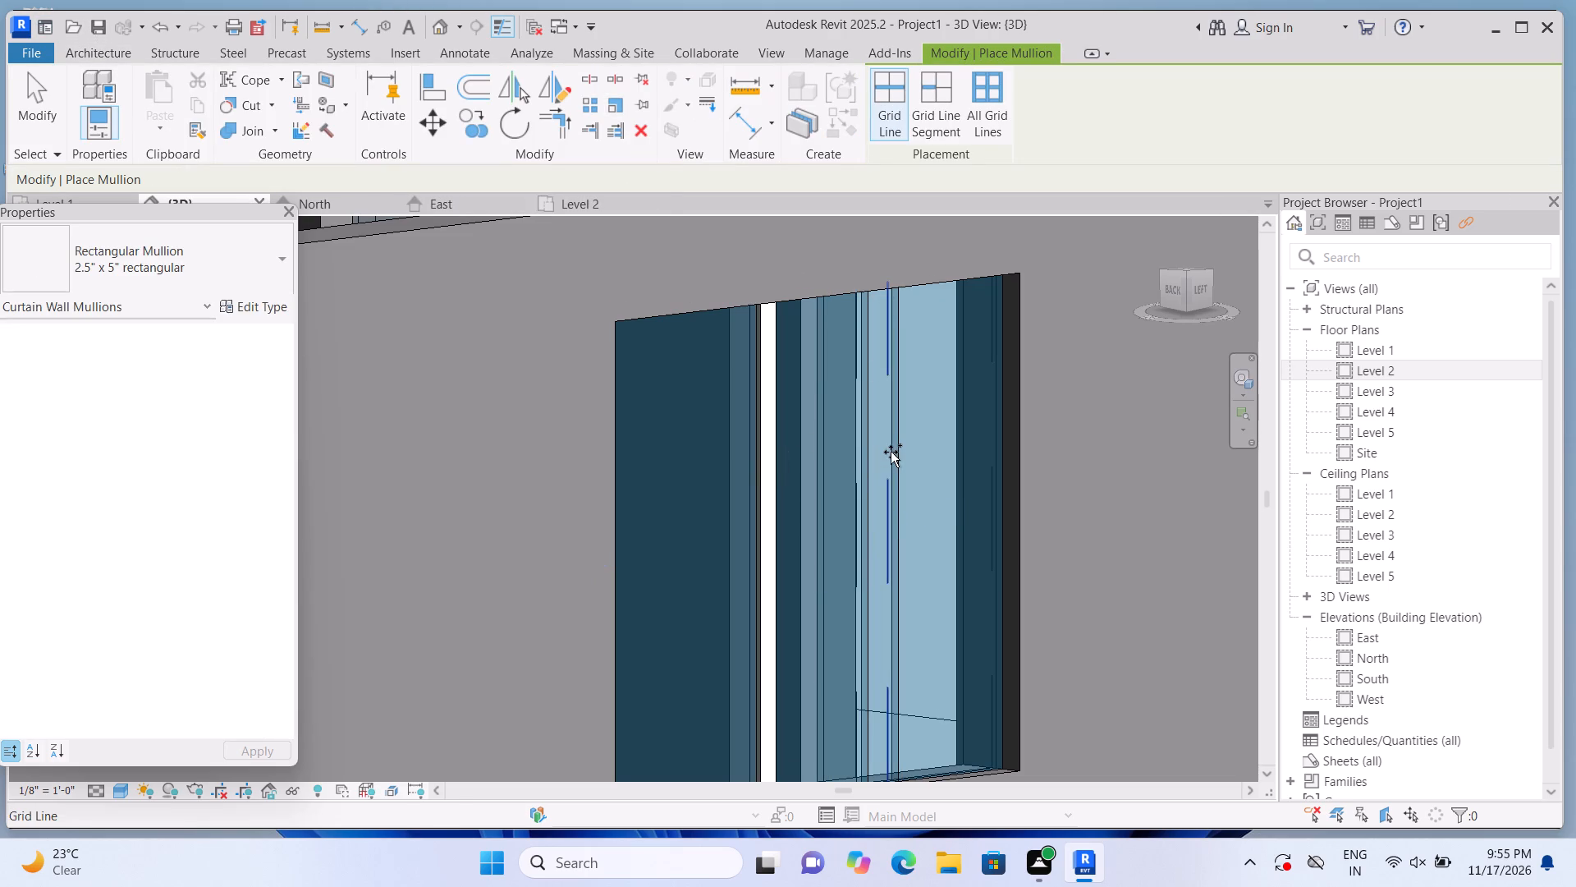
{"action": "left_click", "coordinate": [891, 452]}
{"action": "scroll", "coordinate": [891, 450], "scroll_direction": "down", "scroll_amount": 3}
{"action": "left_click", "coordinate": [968, 438]}
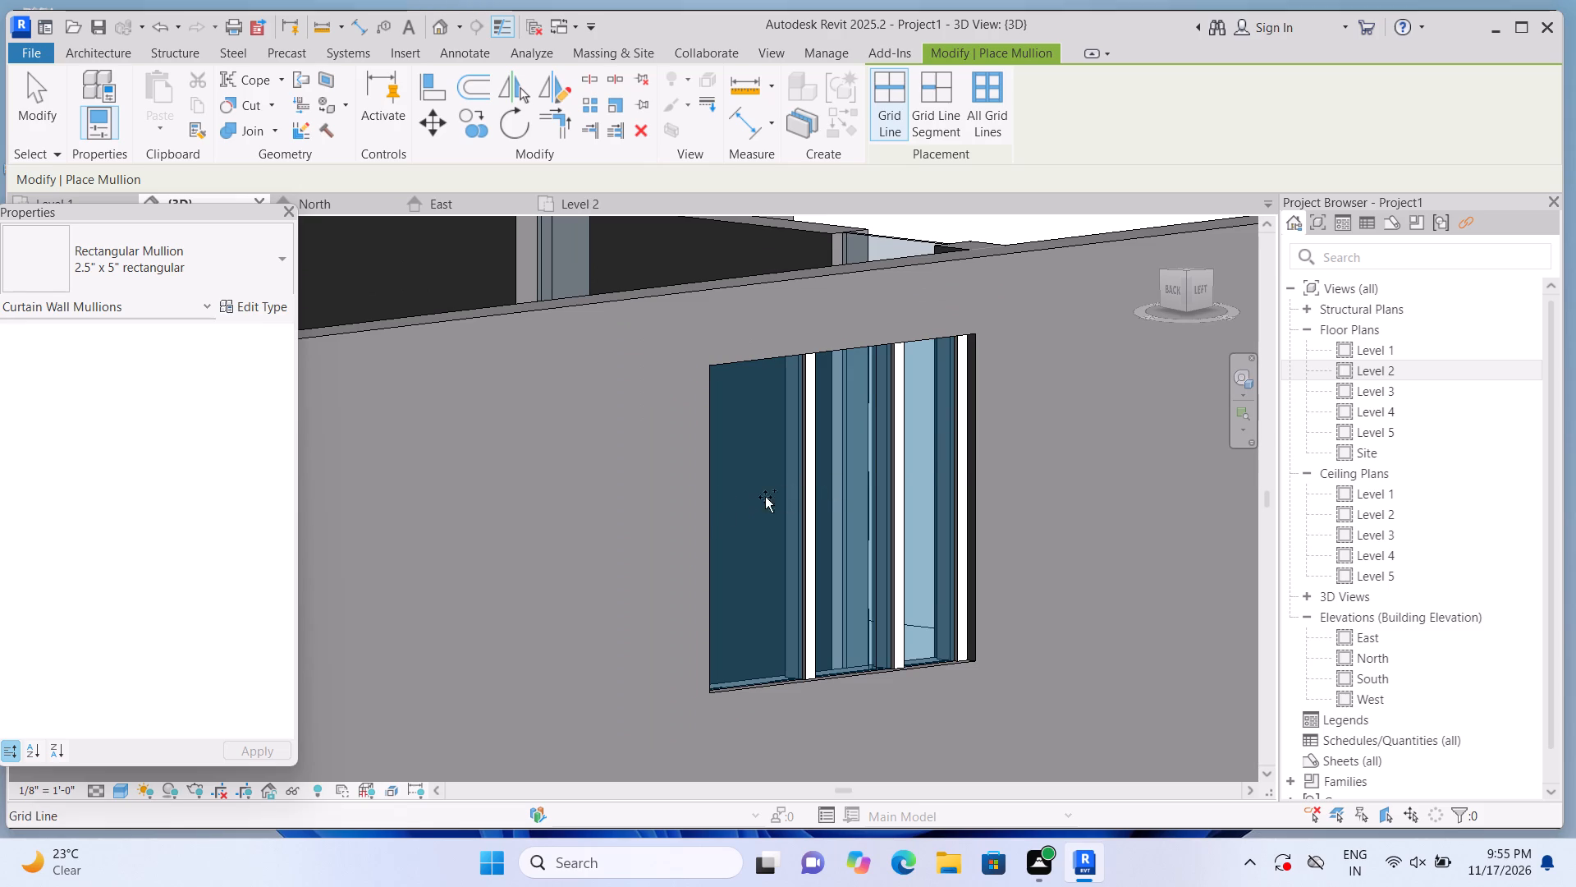
{"action": "left_click", "coordinate": [723, 499]}
{"action": "left_click", "coordinate": [762, 362]}
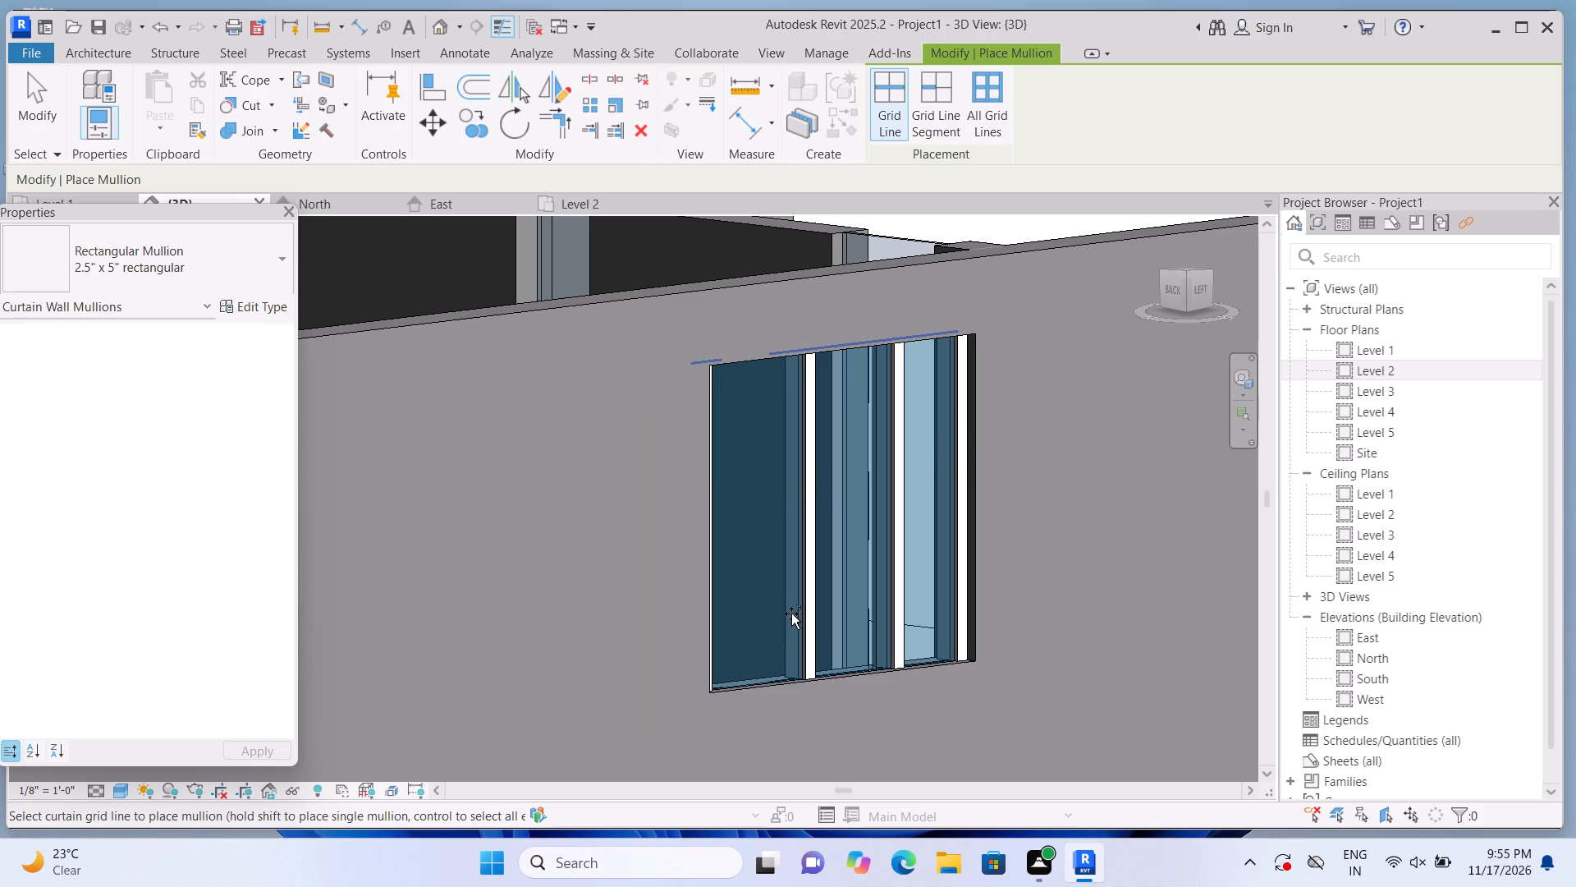
{"action": "left_click", "coordinate": [794, 658]}
{"action": "left_click", "coordinate": [790, 679]}
{"action": "scroll", "coordinate": [781, 662], "scroll_direction": "down", "scroll_amount": 2}
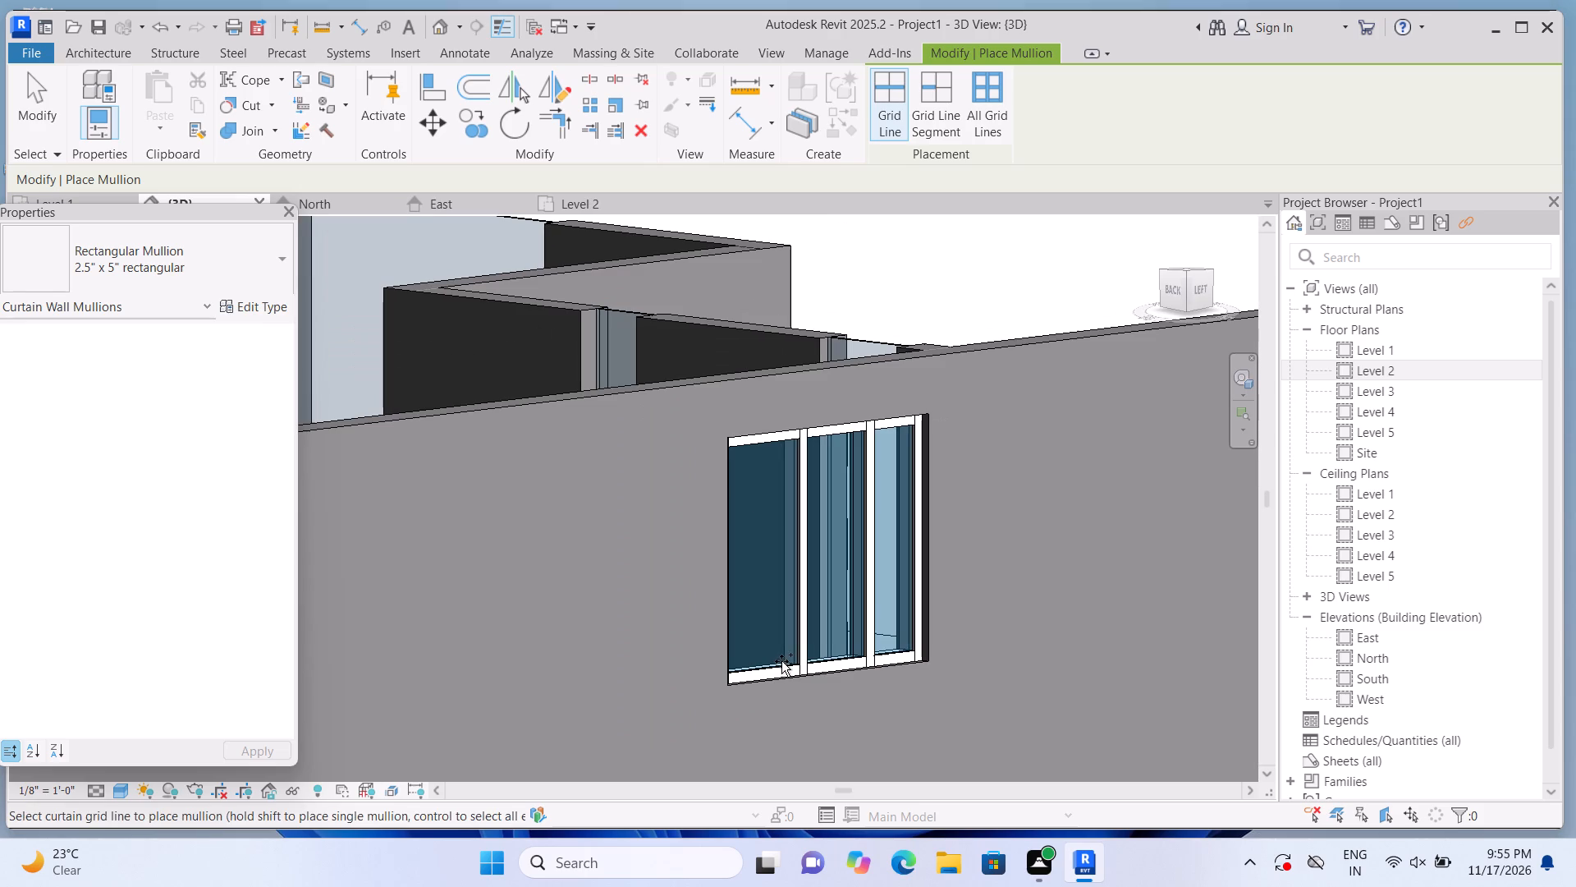
{"action": "key", "text": "Escape"}
{"action": "key", "text": "Escape"}
Delete the full-height Level 2 curtain wall seen through the middle panel of this window.
{"action": "scroll", "coordinate": [883, 573], "scroll_direction": "up", "scroll_amount": 6}
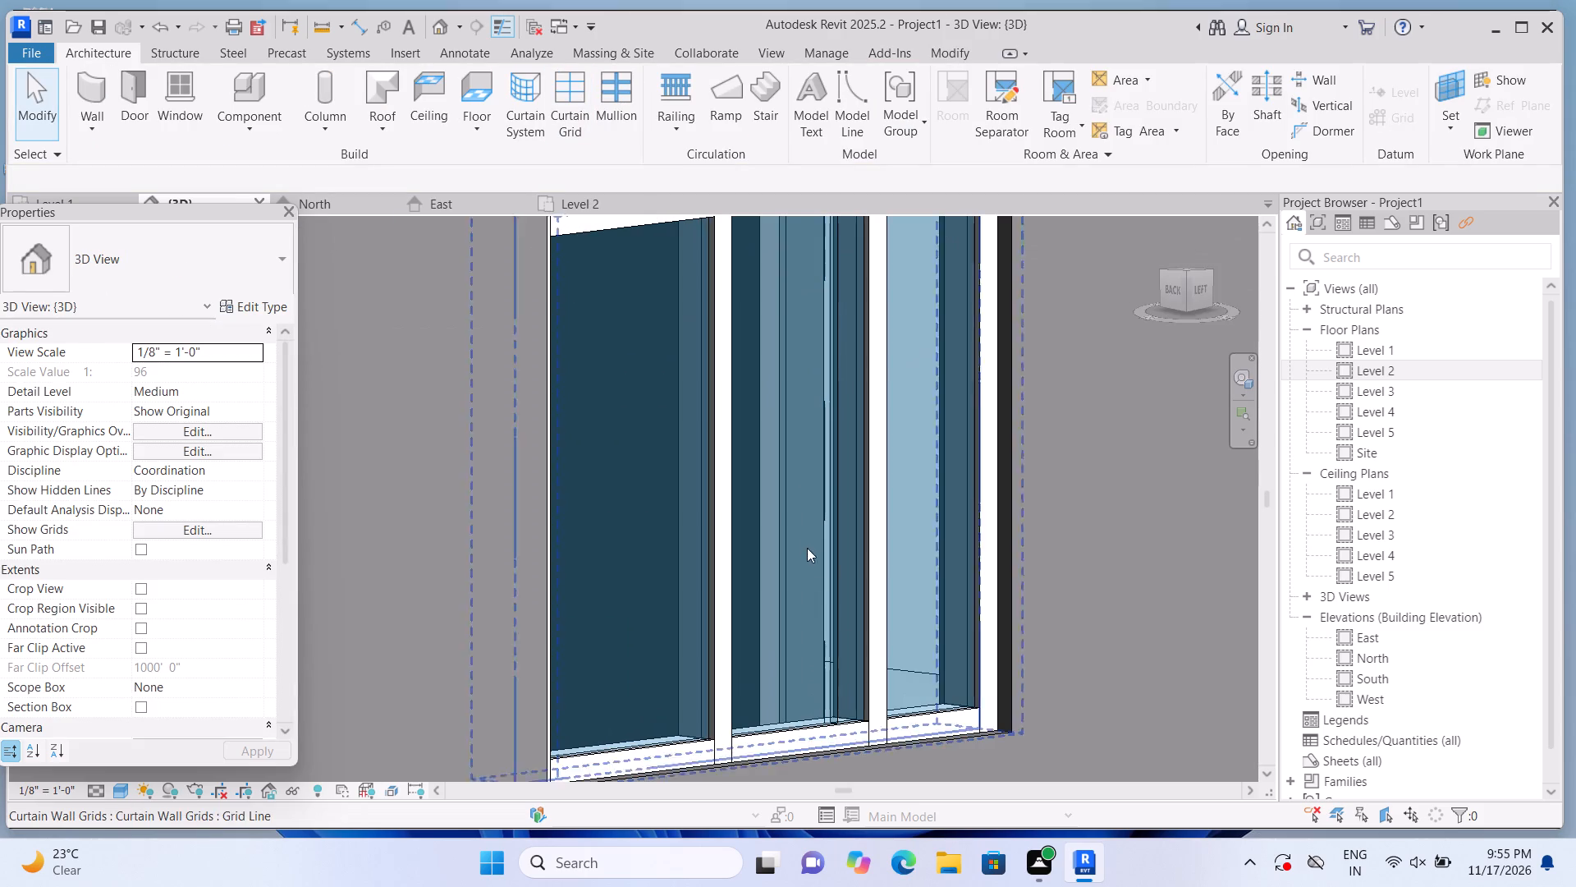
{"action": "left_click", "coordinate": [787, 529]}
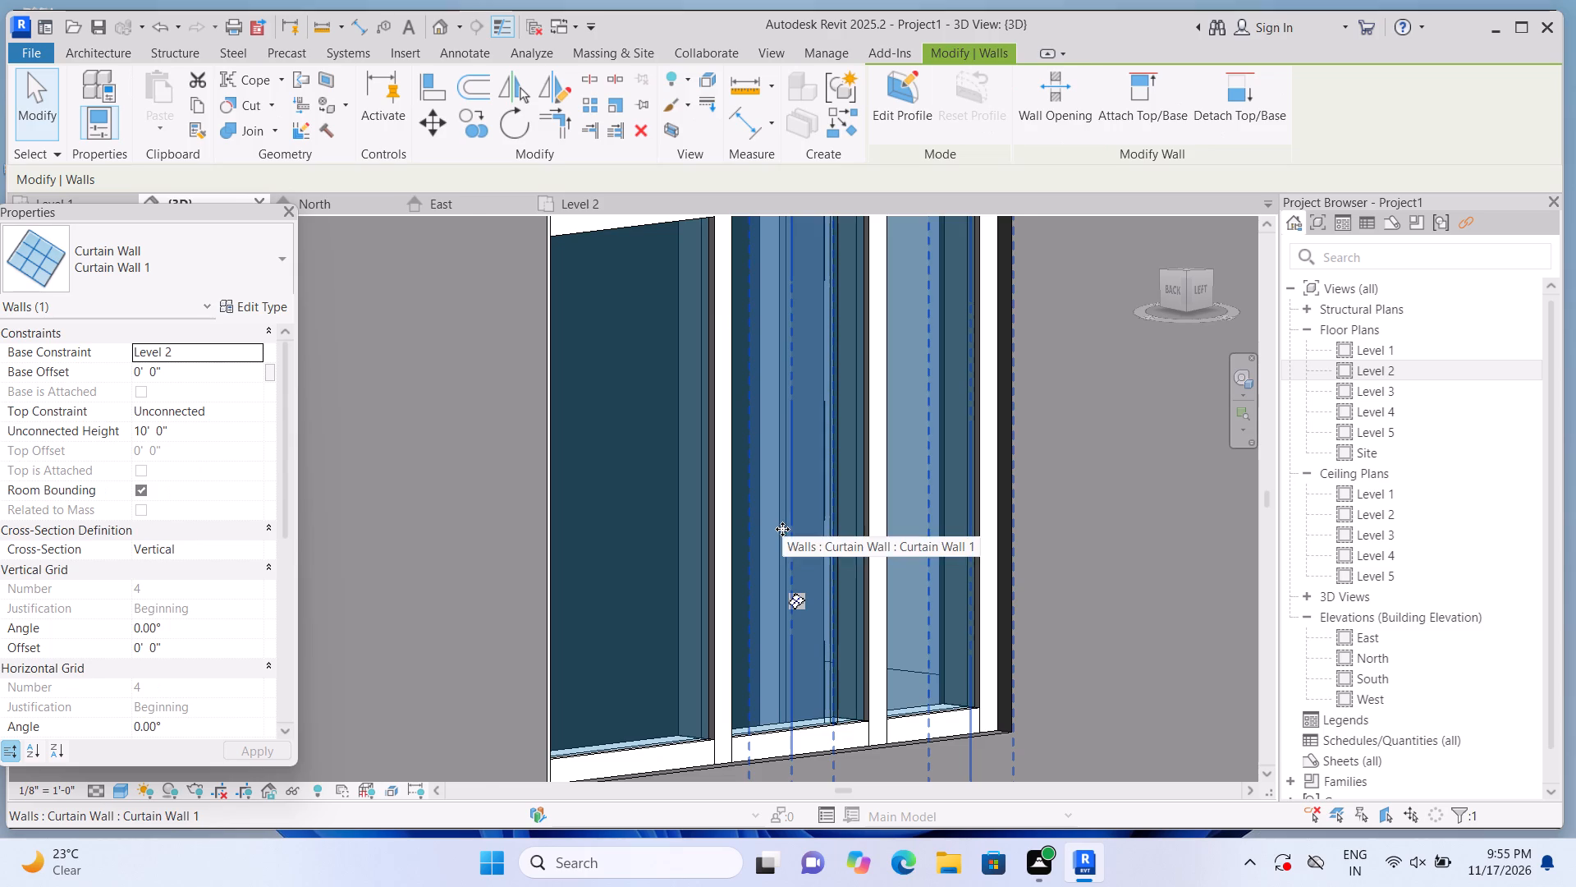
{"action": "key", "text": "Delete"}
Delete the extra vertical grid line without a mullion in the middle panel of this window.
{"action": "scroll", "coordinate": [782, 529], "scroll_direction": "down", "scroll_amount": 7}
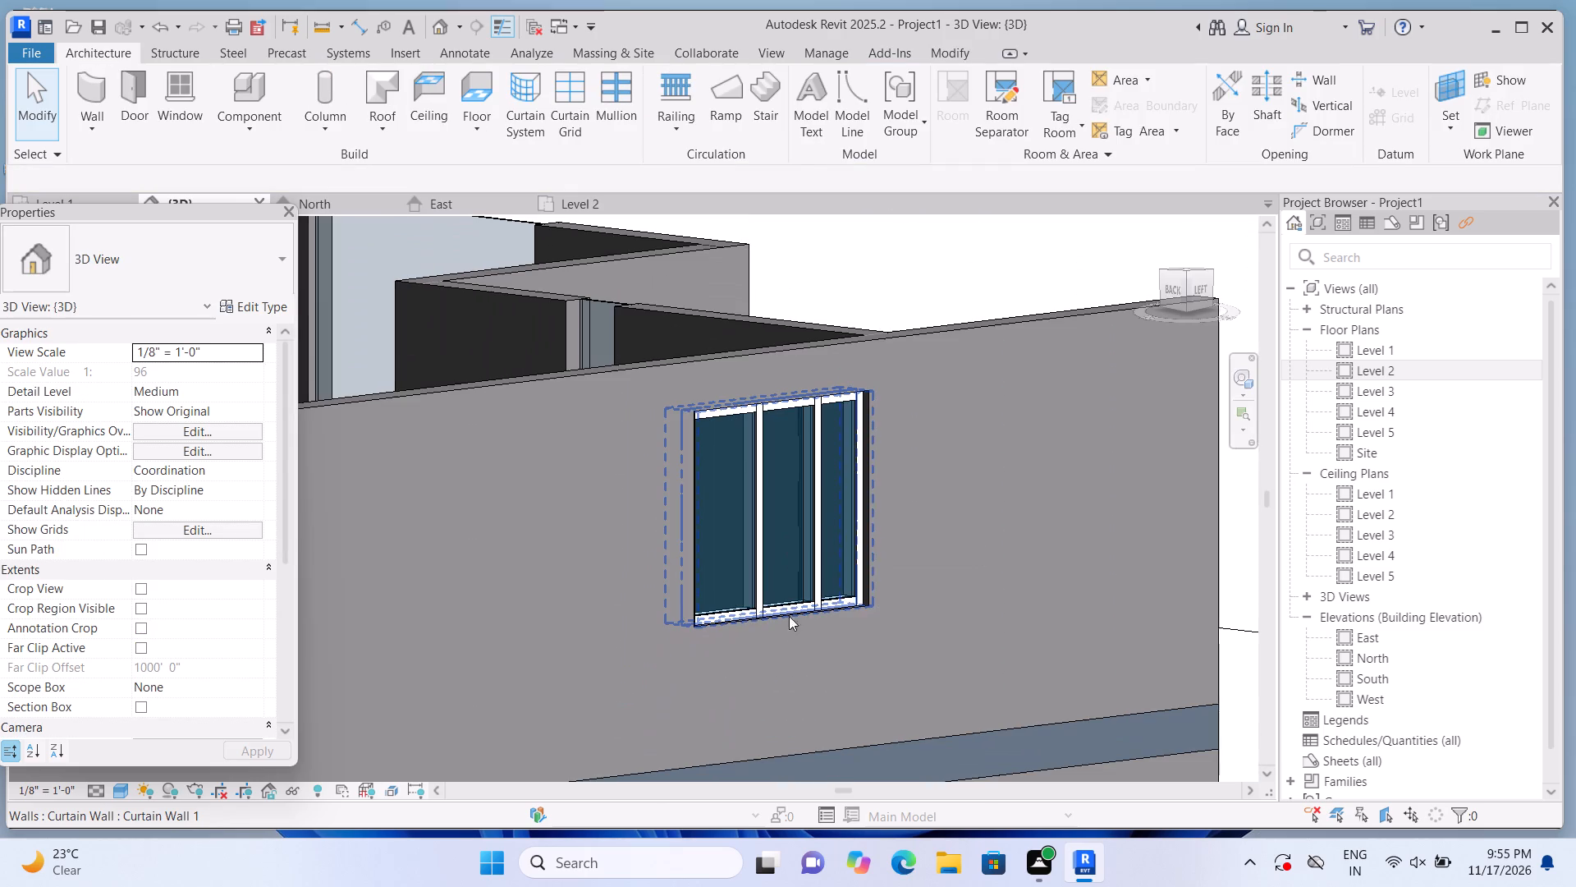
{"action": "scroll", "coordinate": [882, 643], "scroll_direction": "up", "scroll_amount": 9}
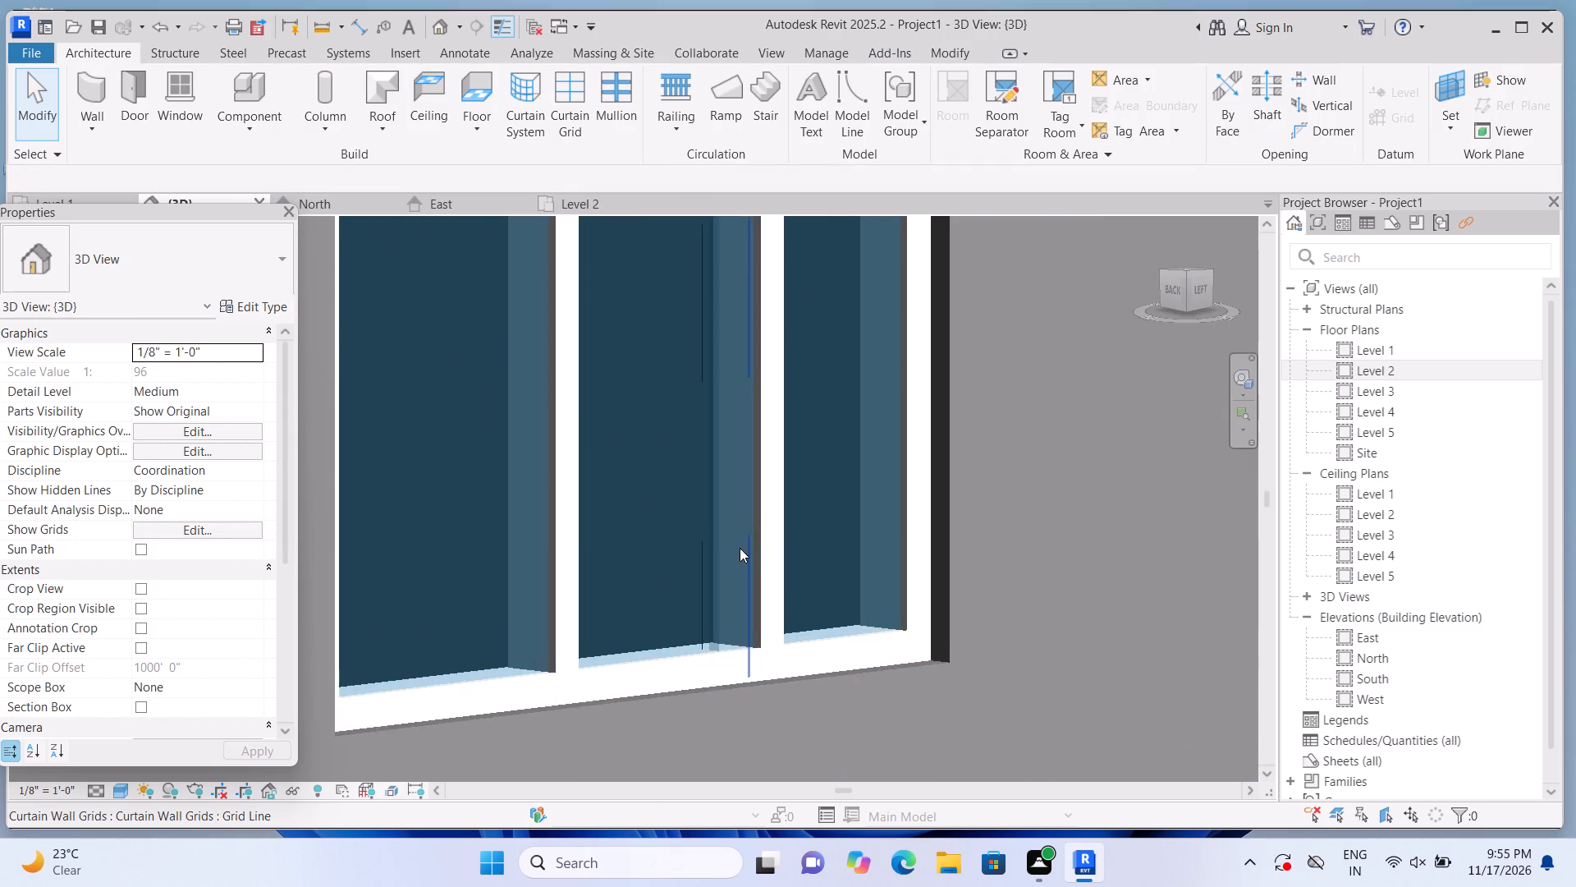
{"action": "scroll", "coordinate": [740, 554], "scroll_direction": "down", "scroll_amount": 13}
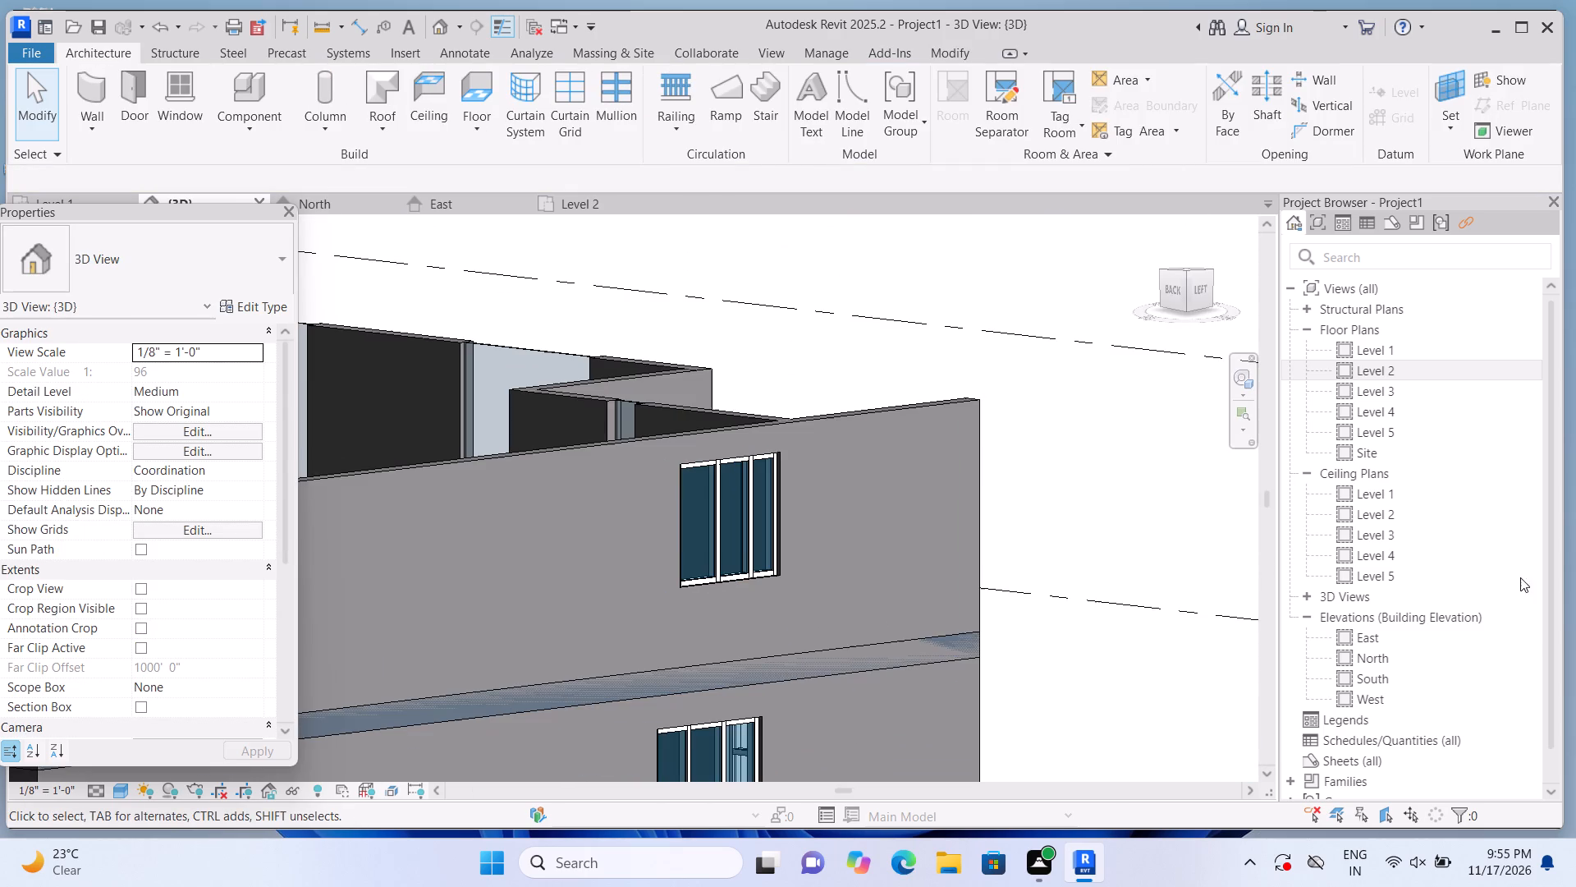
{"action": "middle_click_drag", "start_coordinate": [1128, 597], "coordinate": [1102, 612], "text": "shift"}
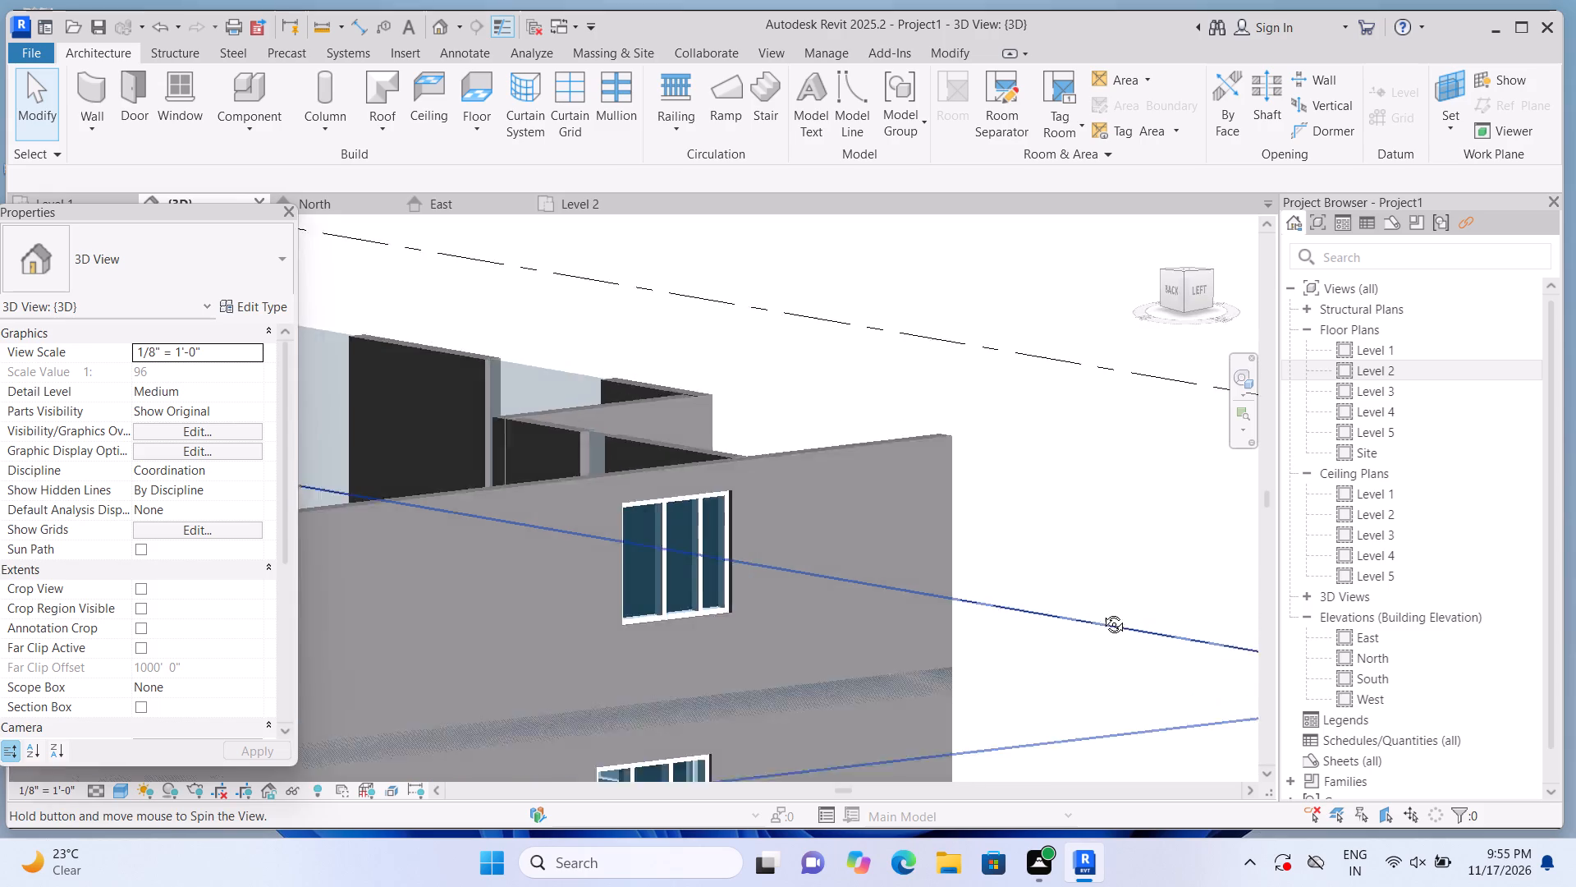
{"action": "middle_click_drag", "start_coordinate": [1102, 612], "coordinate": [910, 611], "text": "shift"}
{"action": "scroll", "coordinate": [928, 598], "scroll_direction": "down", "scroll_amount": 8}
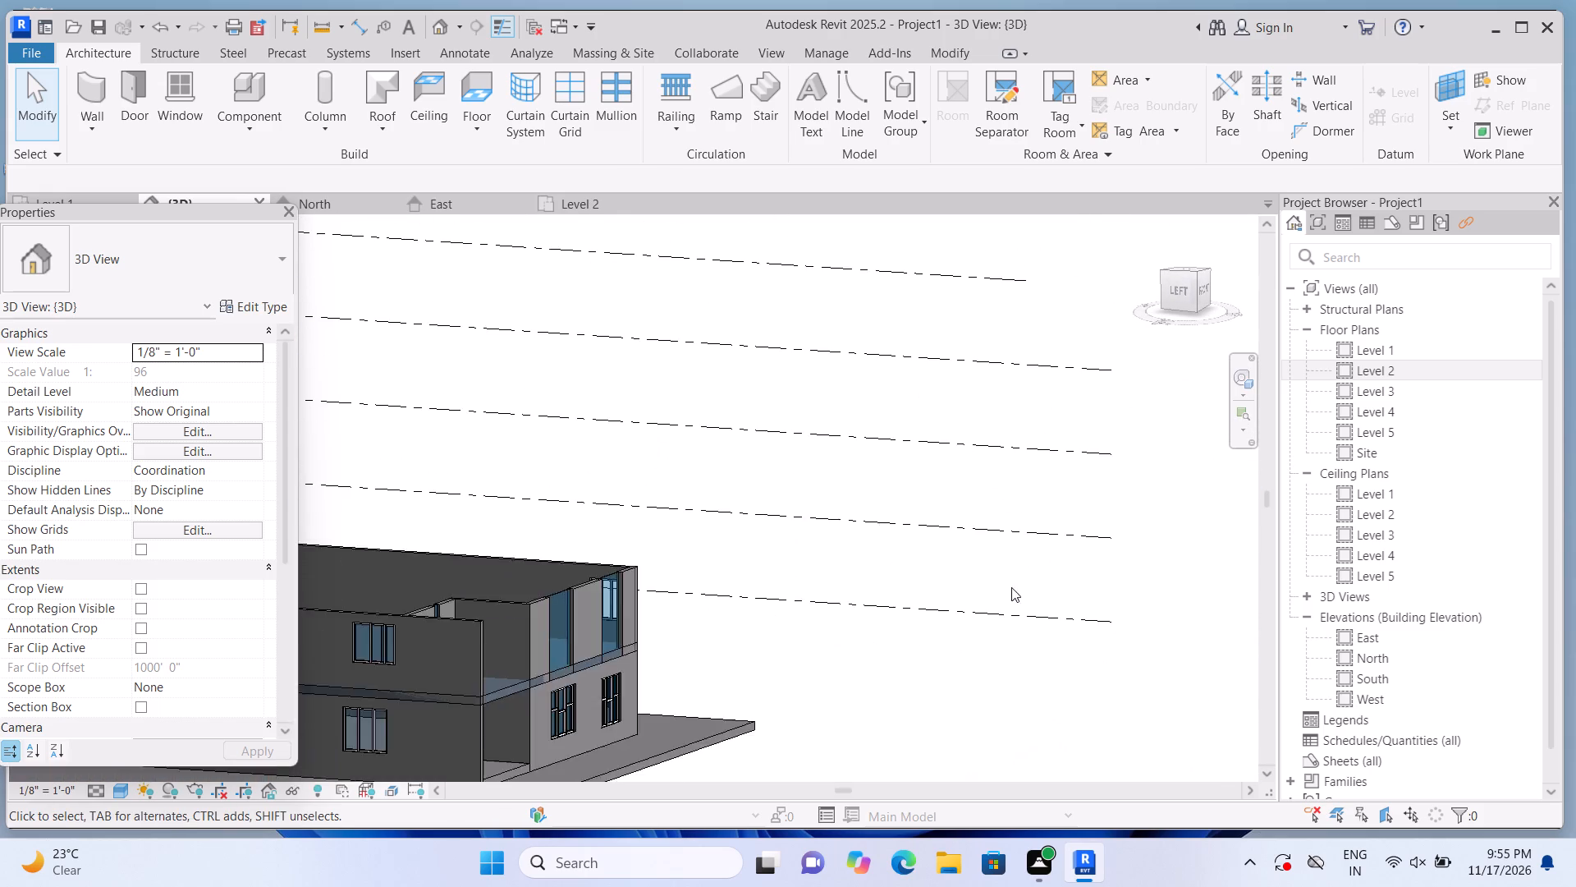
{"action": "scroll", "coordinate": [1018, 590], "scroll_direction": "down", "scroll_amount": 3}
{"action": "scroll", "coordinate": [639, 657], "scroll_direction": "up", "scroll_amount": 11}
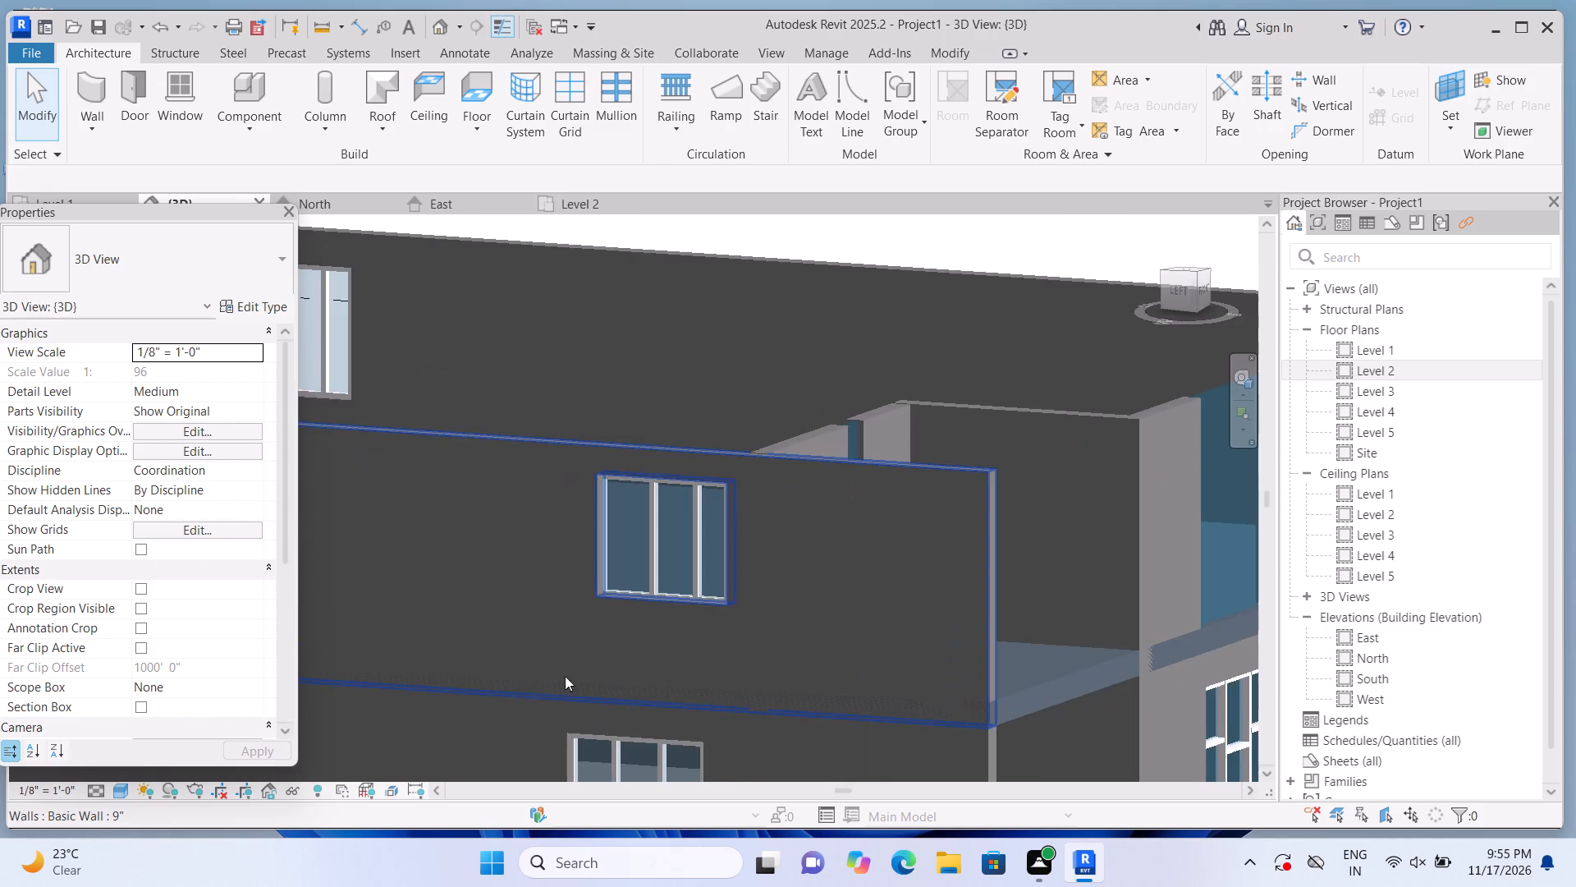
{"action": "scroll", "coordinate": [625, 597], "scroll_direction": "up", "scroll_amount": 8}
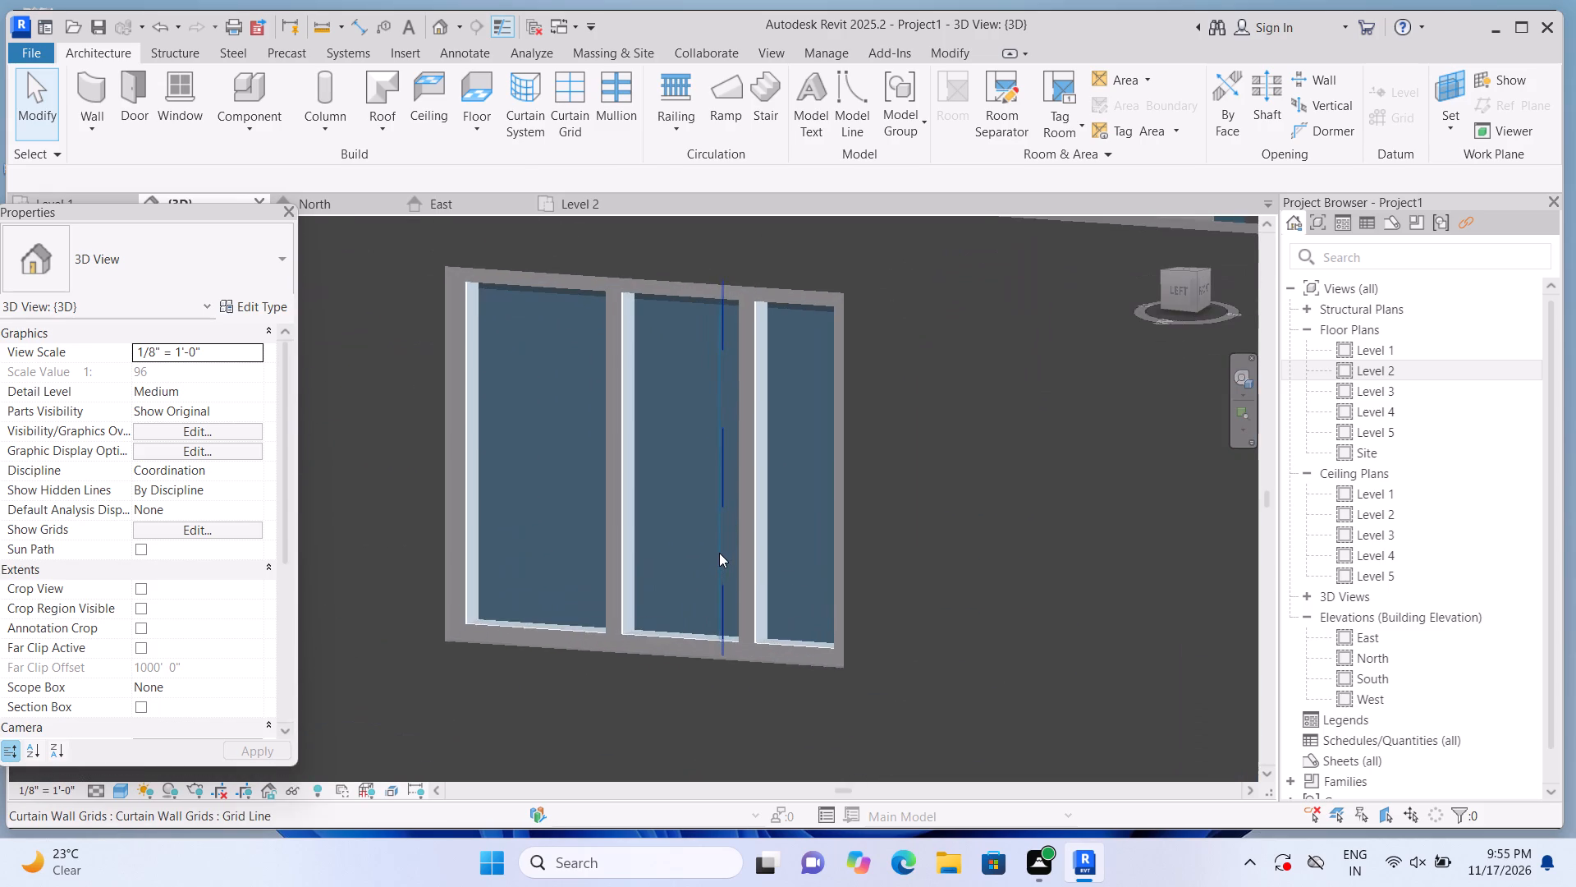
{"action": "left_click", "coordinate": [722, 555]}
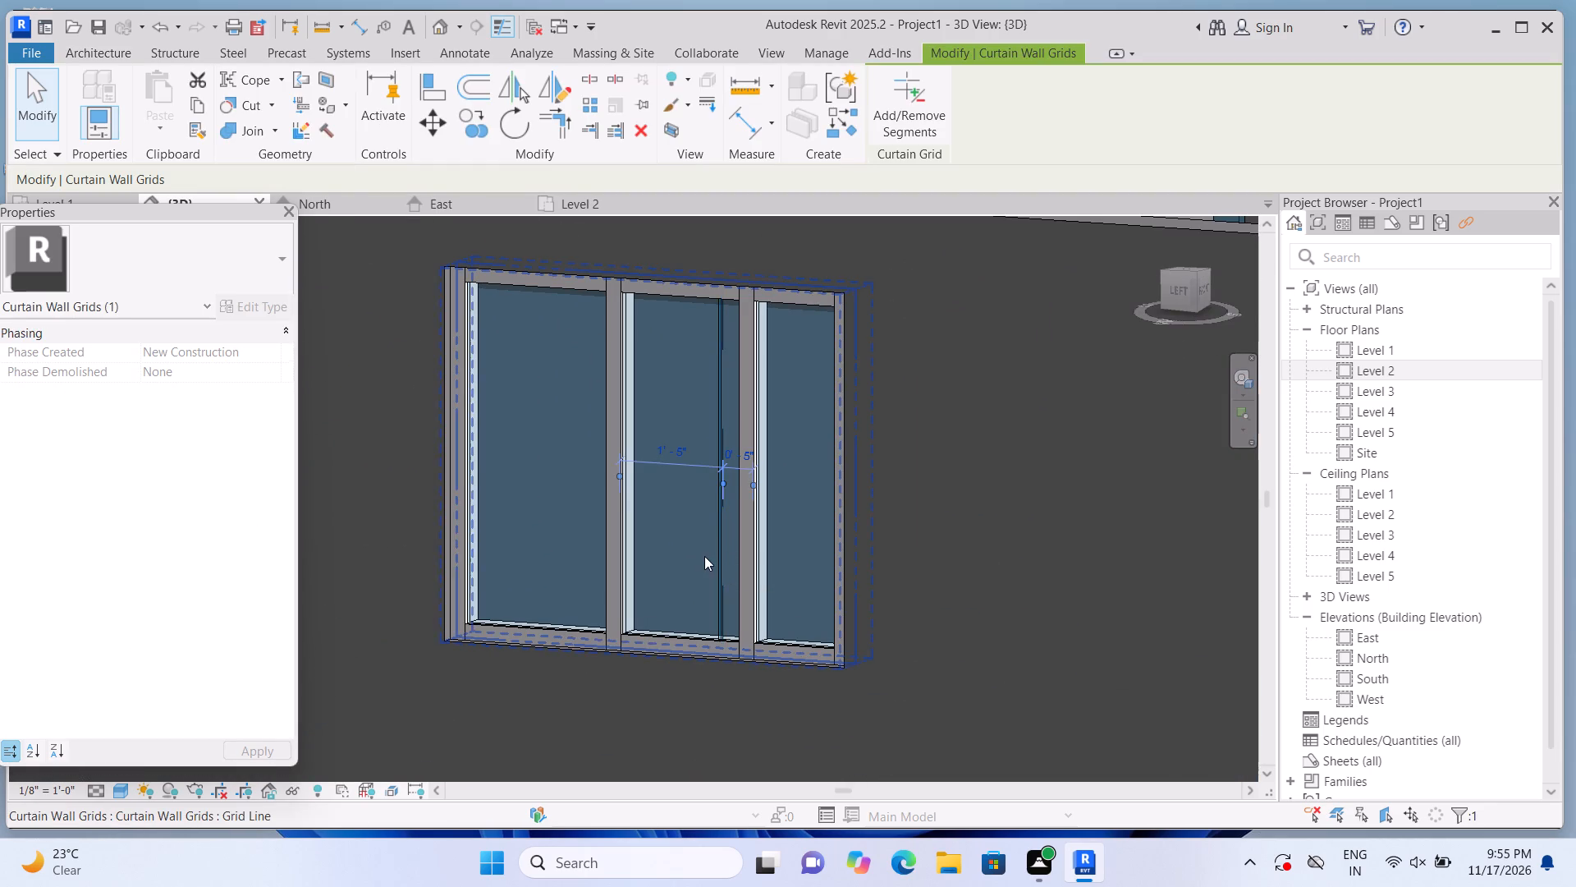
{"action": "key", "text": "Delete"}
Examine the finished Level 2 windows and the other facades around the building, ending with the front view.
{"action": "scroll", "coordinate": [703, 556], "scroll_direction": "down", "scroll_amount": 14}
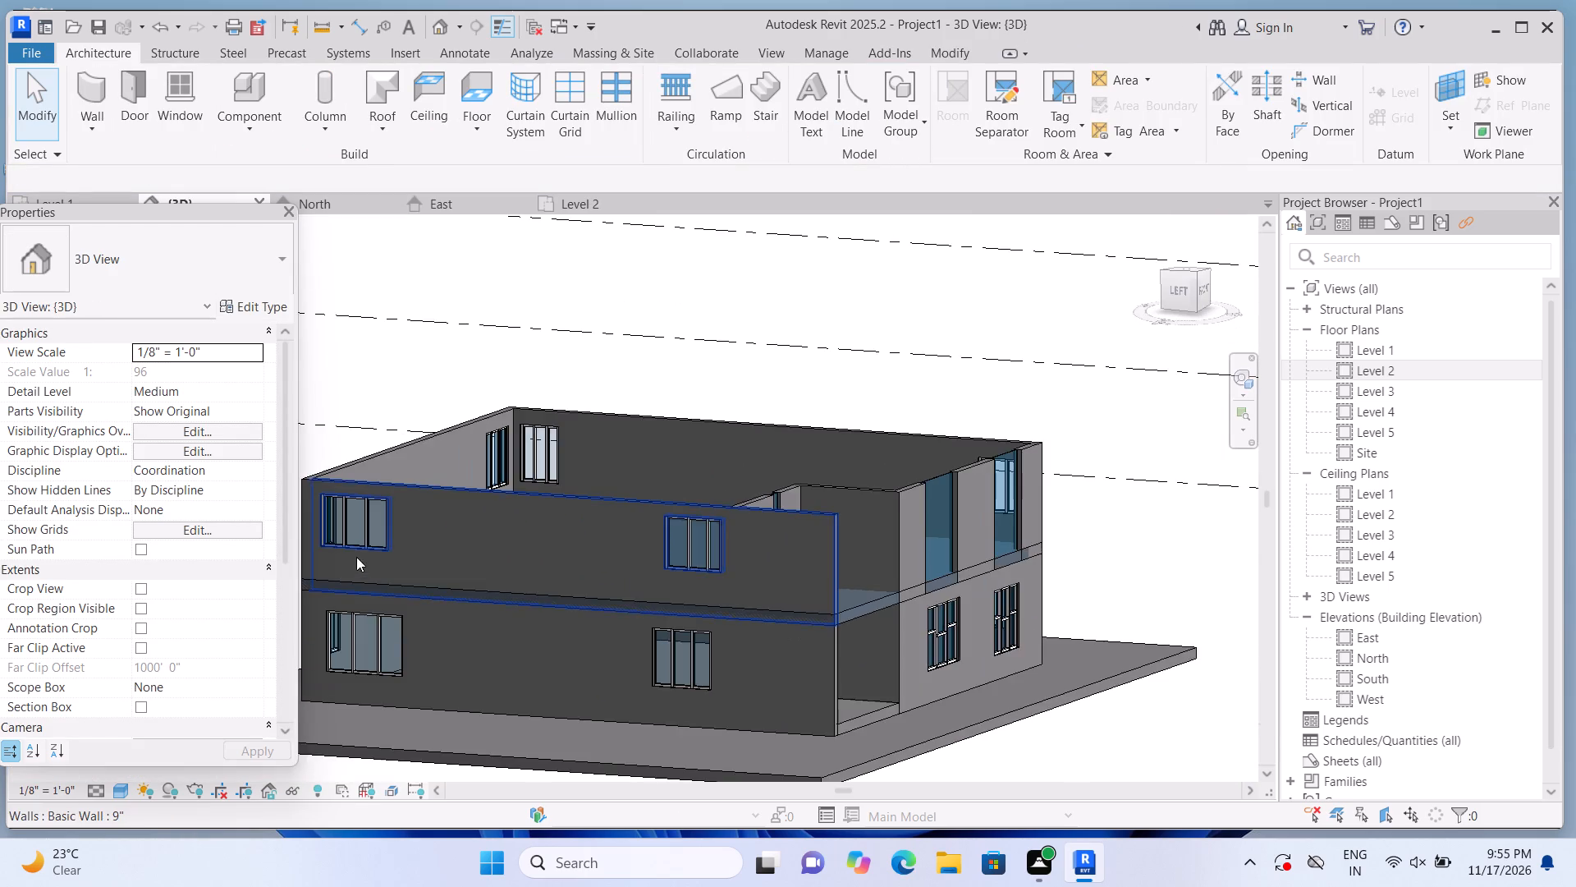
{"action": "scroll", "coordinate": [353, 545], "scroll_direction": "up", "scroll_amount": 15}
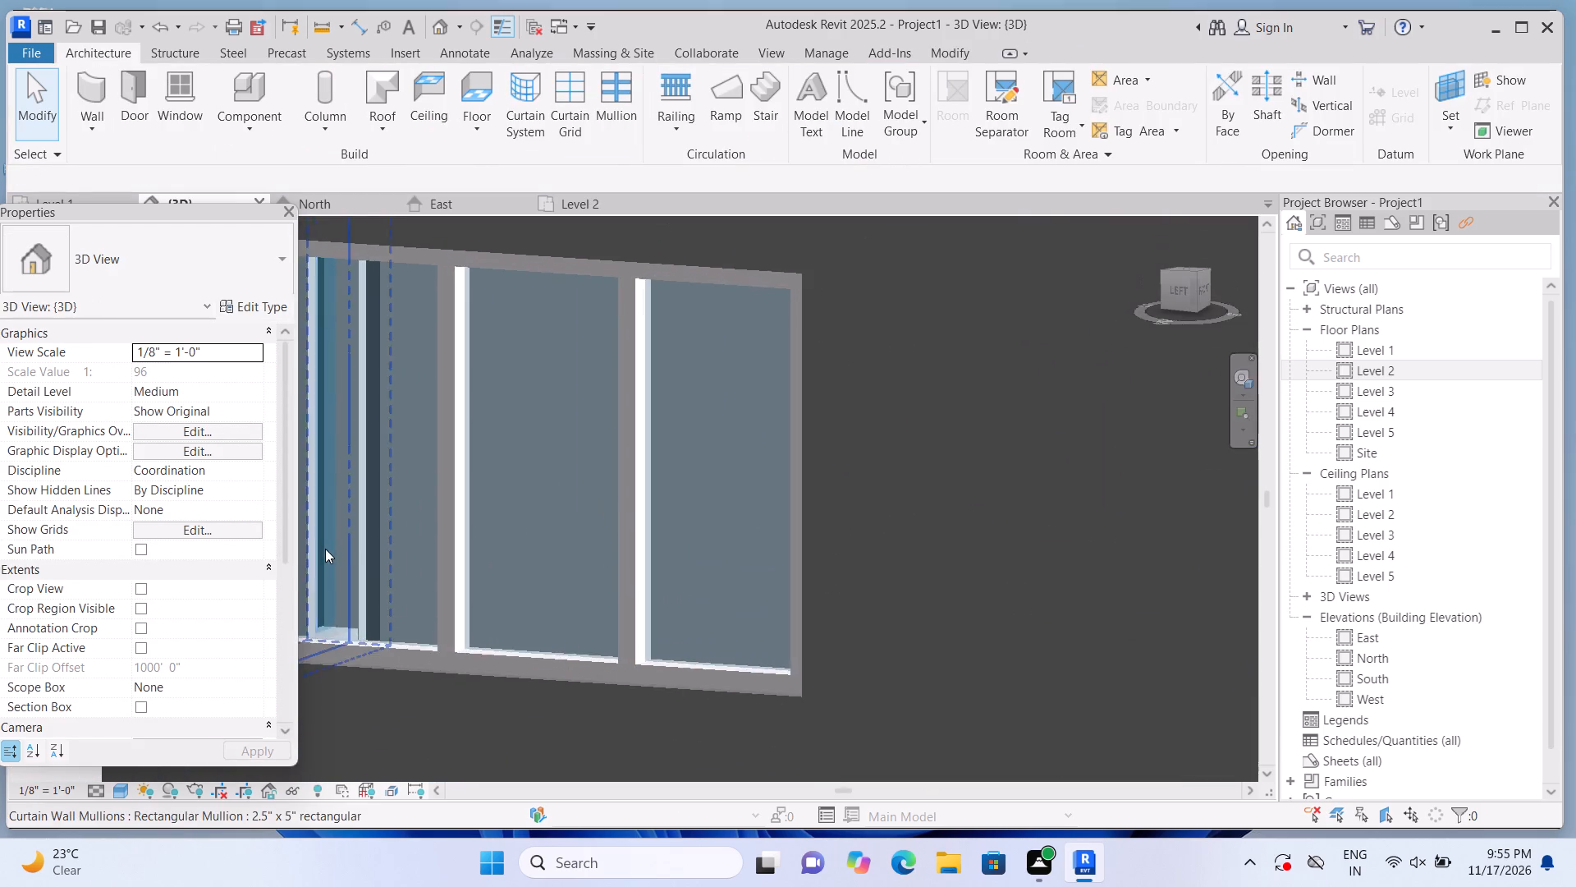
{"action": "scroll", "coordinate": [369, 554], "scroll_direction": "down", "scroll_amount": 5}
{"action": "scroll", "coordinate": [327, 596], "scroll_direction": "up", "scroll_amount": 7}
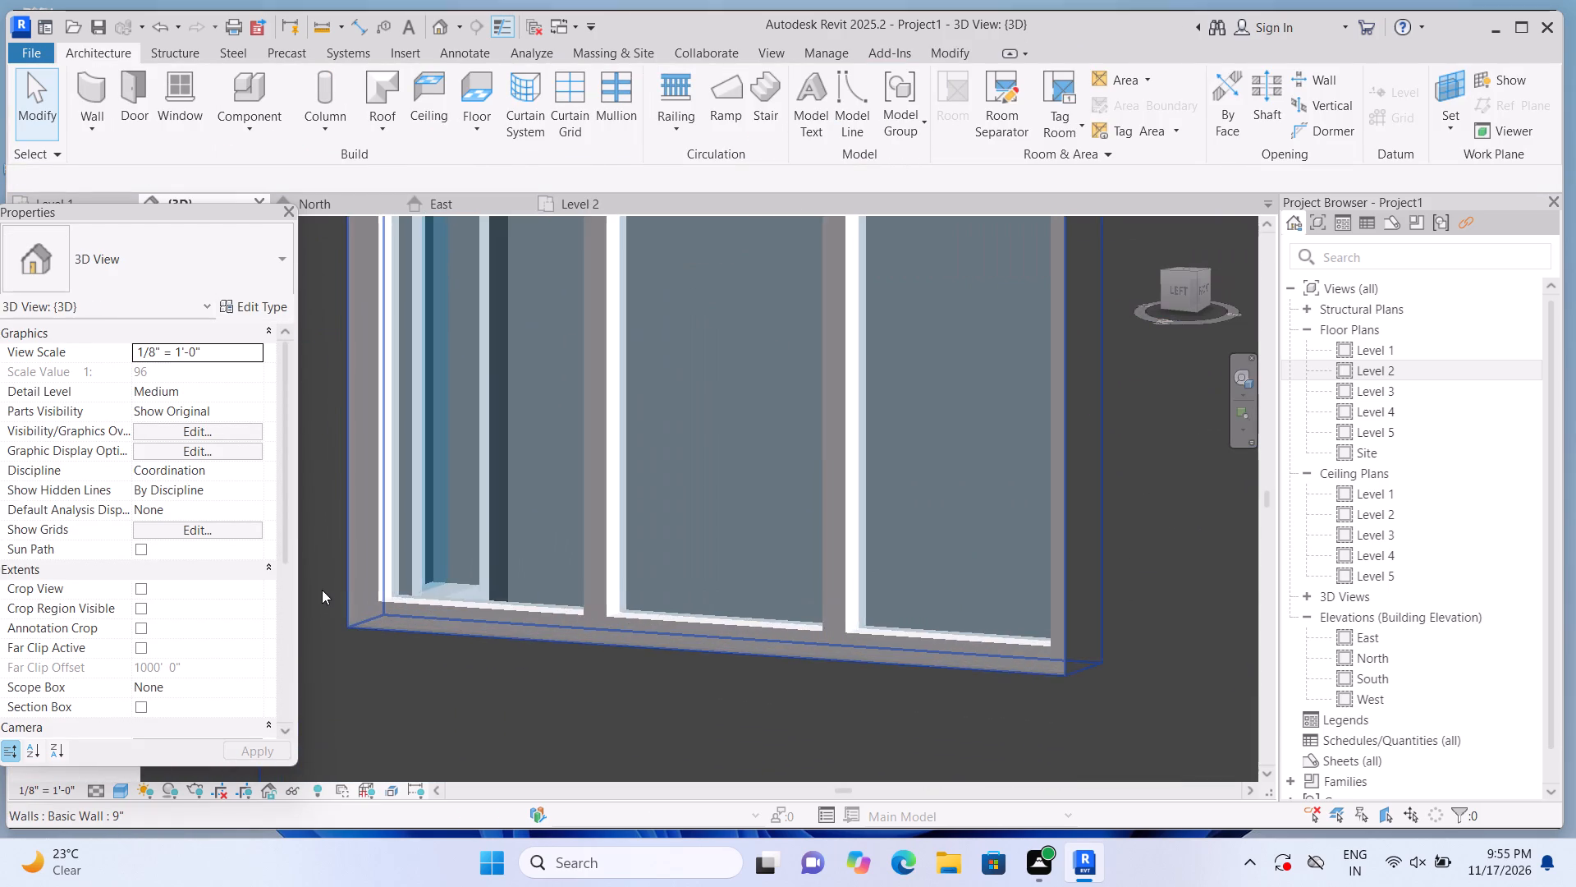
{"action": "left_click", "coordinate": [463, 499]}
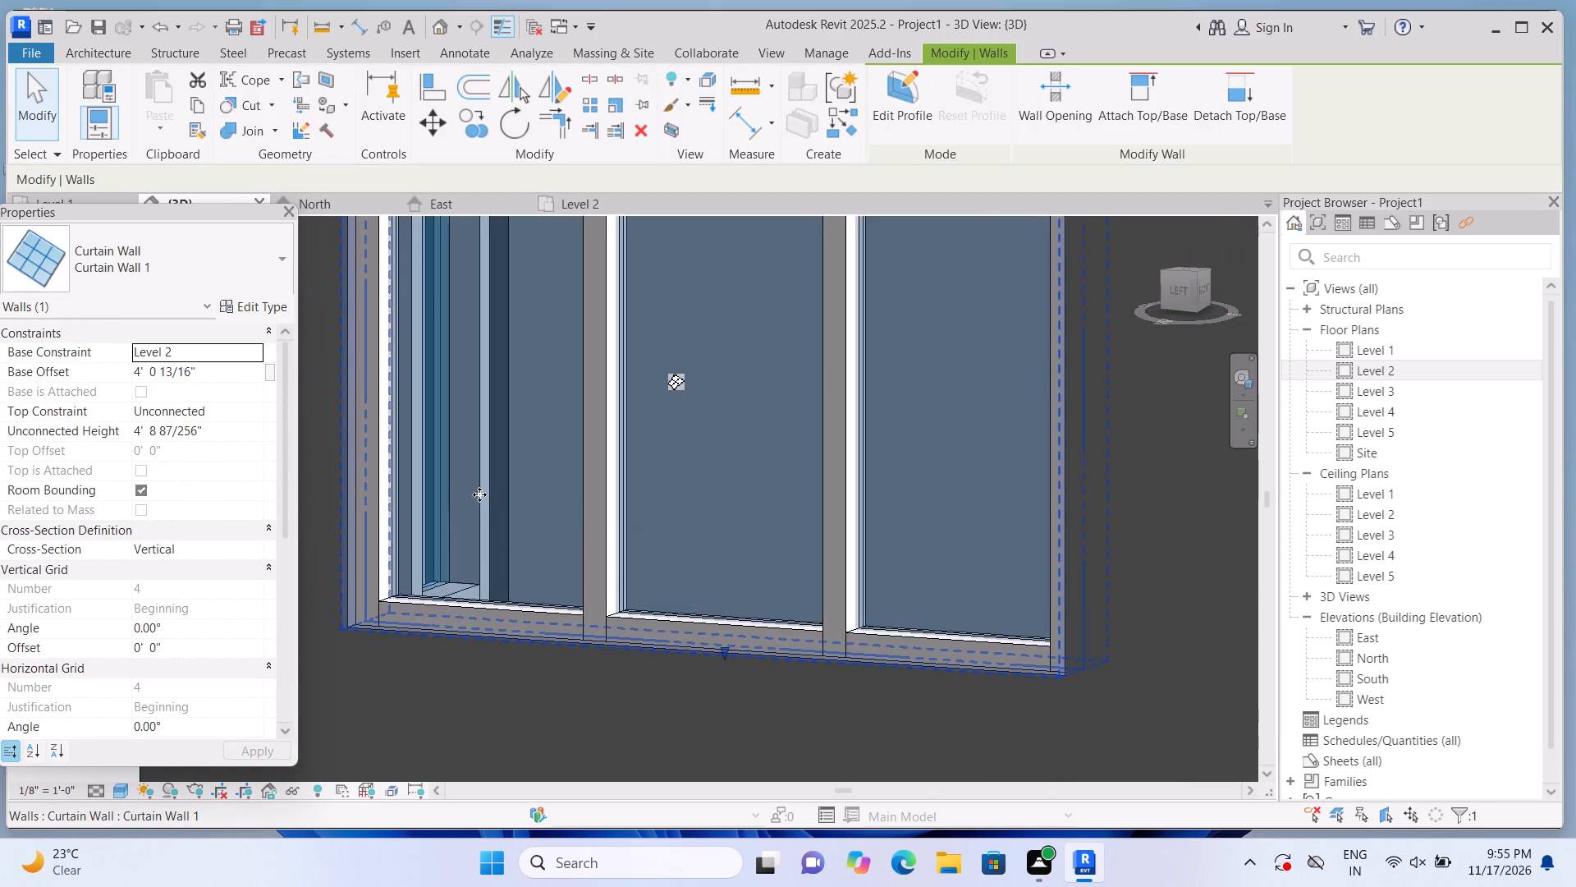
{"action": "scroll", "coordinate": [484, 499], "scroll_direction": "down", "scroll_amount": 10}
{"action": "left_click", "coordinate": [404, 528]}
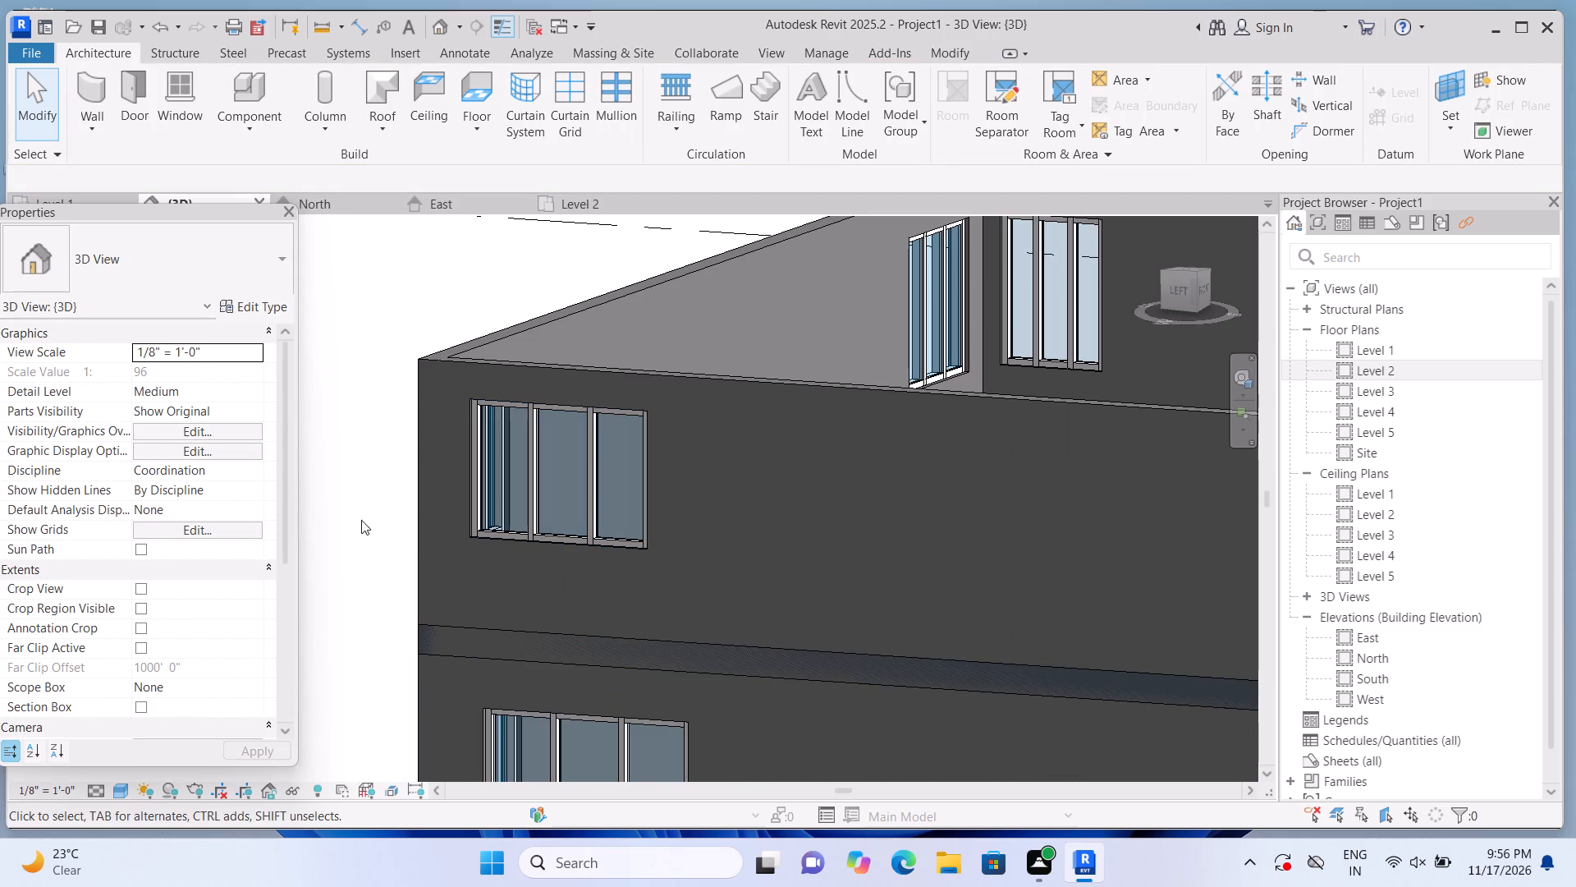
{"action": "middle_click_drag", "start_coordinate": [350, 508], "coordinate": [530, 558], "text": "shift"}
{"action": "scroll", "coordinate": [540, 554], "scroll_direction": "down", "scroll_amount": 9}
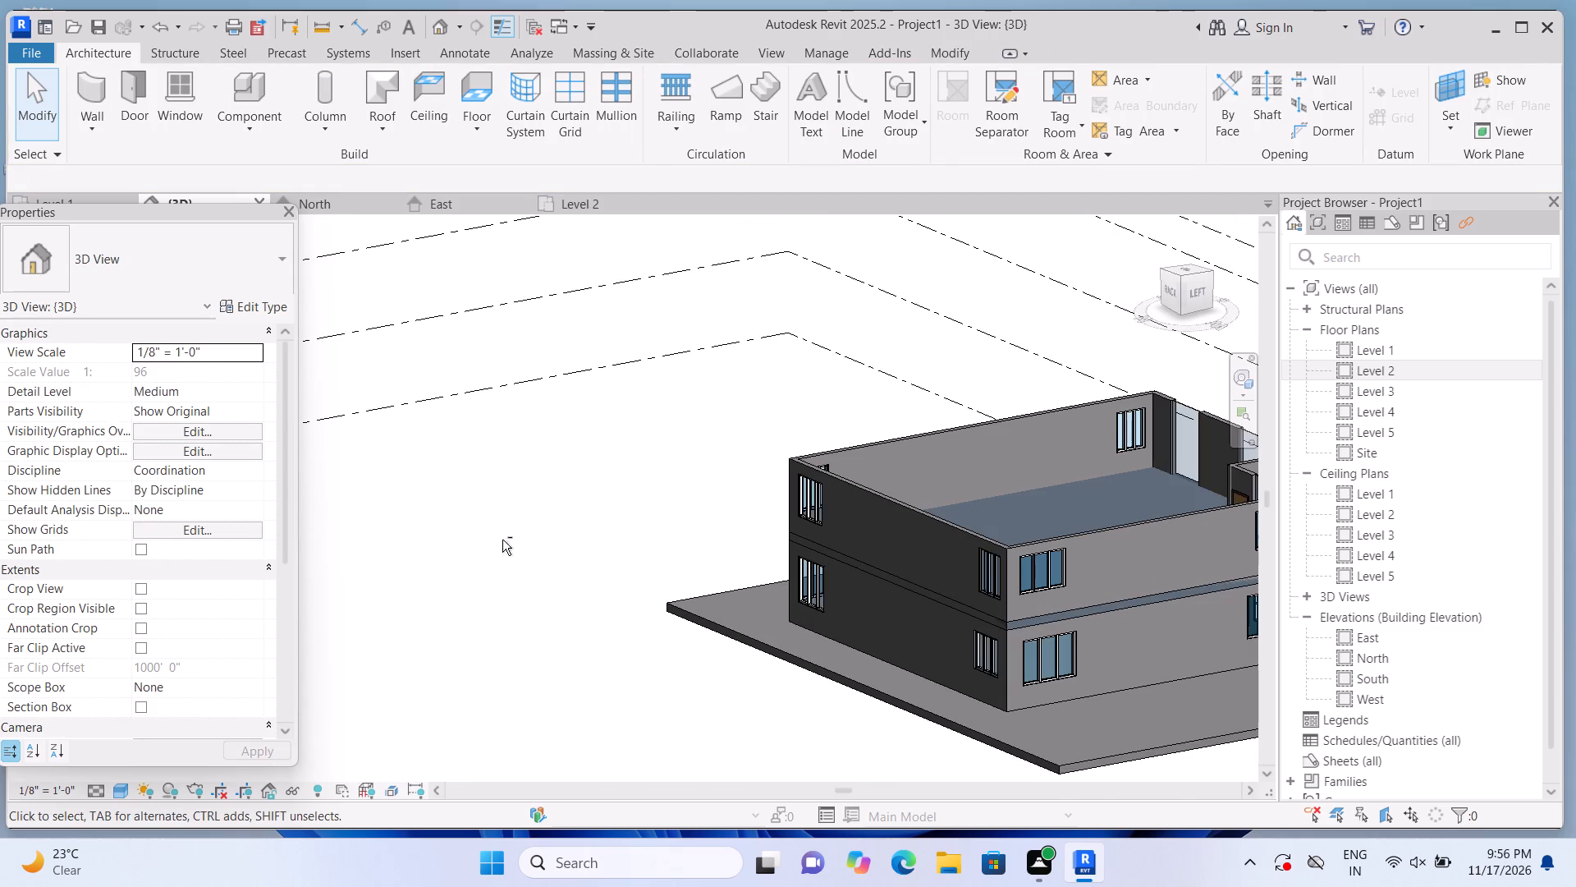
{"action": "scroll", "coordinate": [490, 526], "scroll_direction": "down", "scroll_amount": 2}
{"action": "middle_click_drag", "start_coordinate": [580, 590], "coordinate": [555, 581], "text": "shift"}
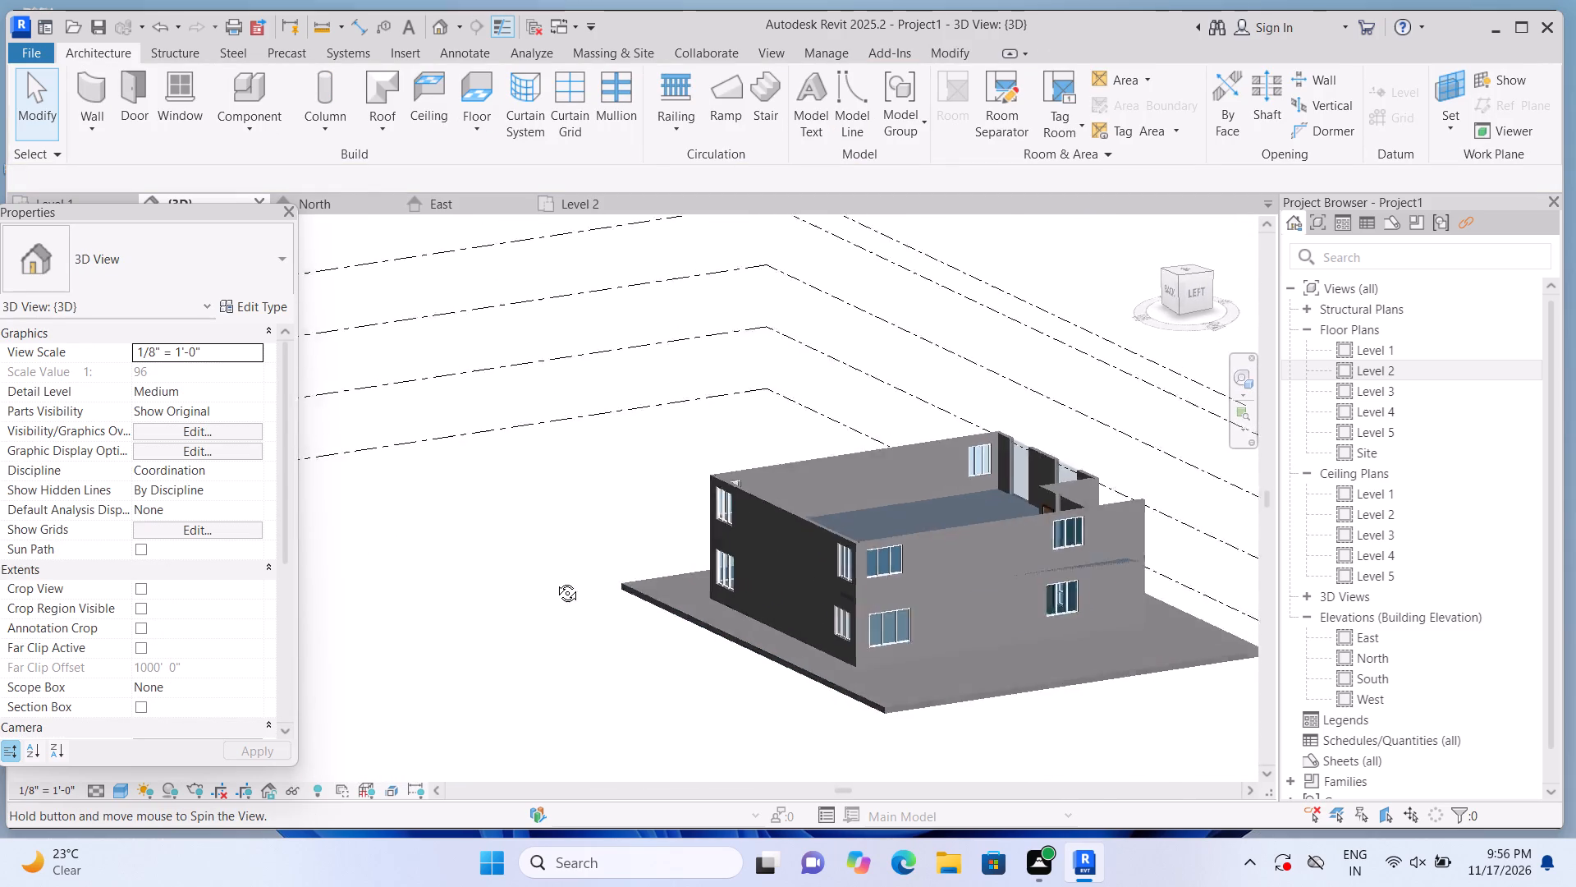
{"action": "middle_click_drag", "start_coordinate": [555, 581], "coordinate": [341, 507], "text": "shift"}
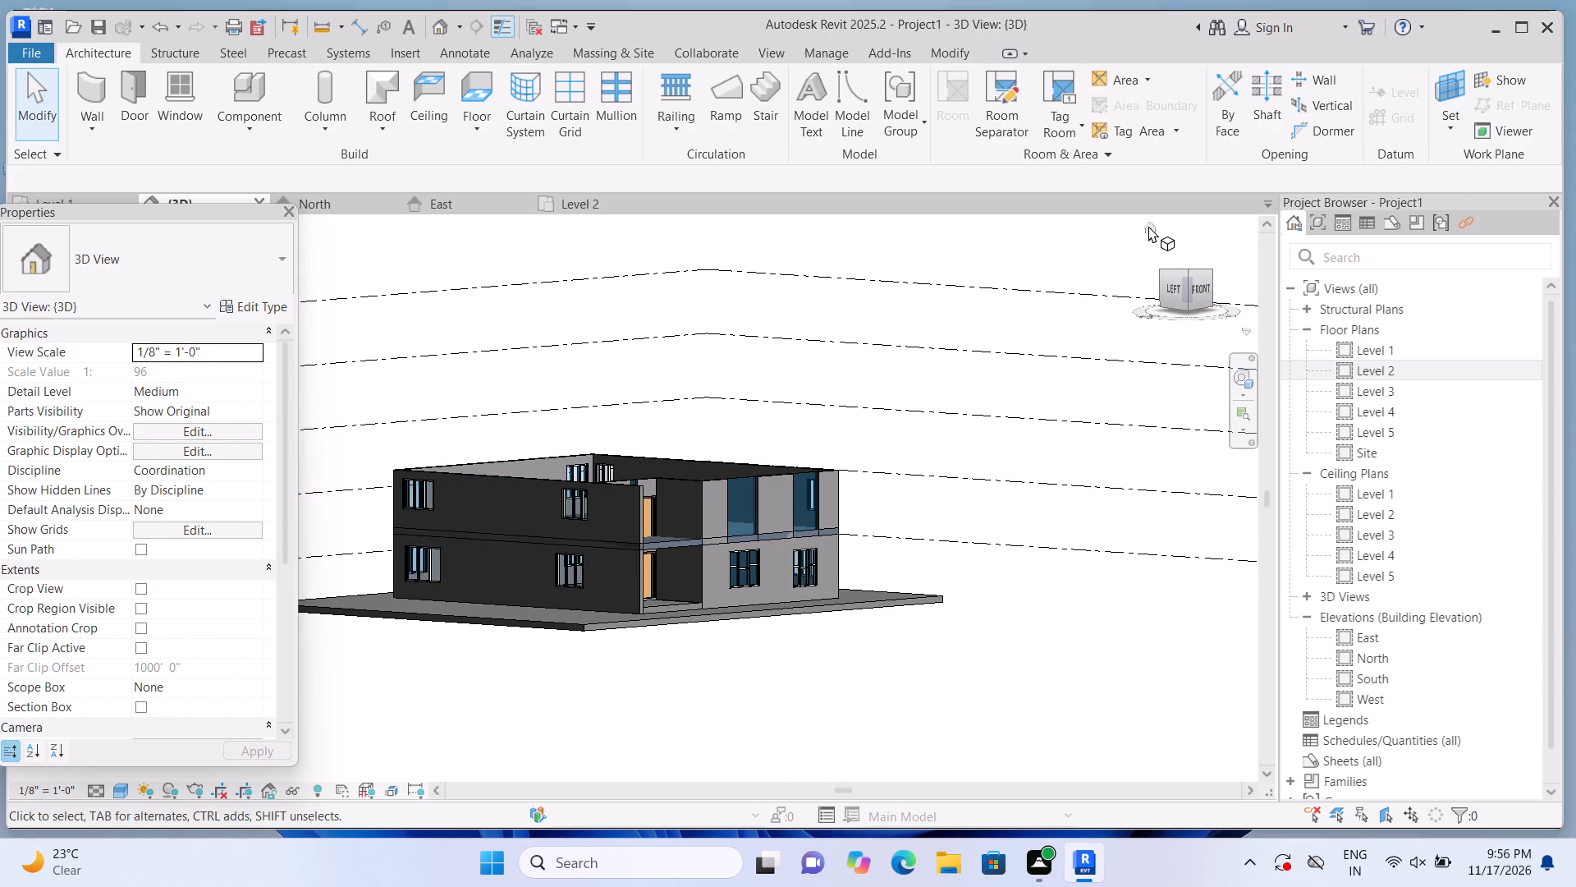
{"action": "left_click", "coordinate": [1148, 226]}
{"action": "scroll", "coordinate": [337, 566], "scroll_direction": "up", "scroll_amount": 2}
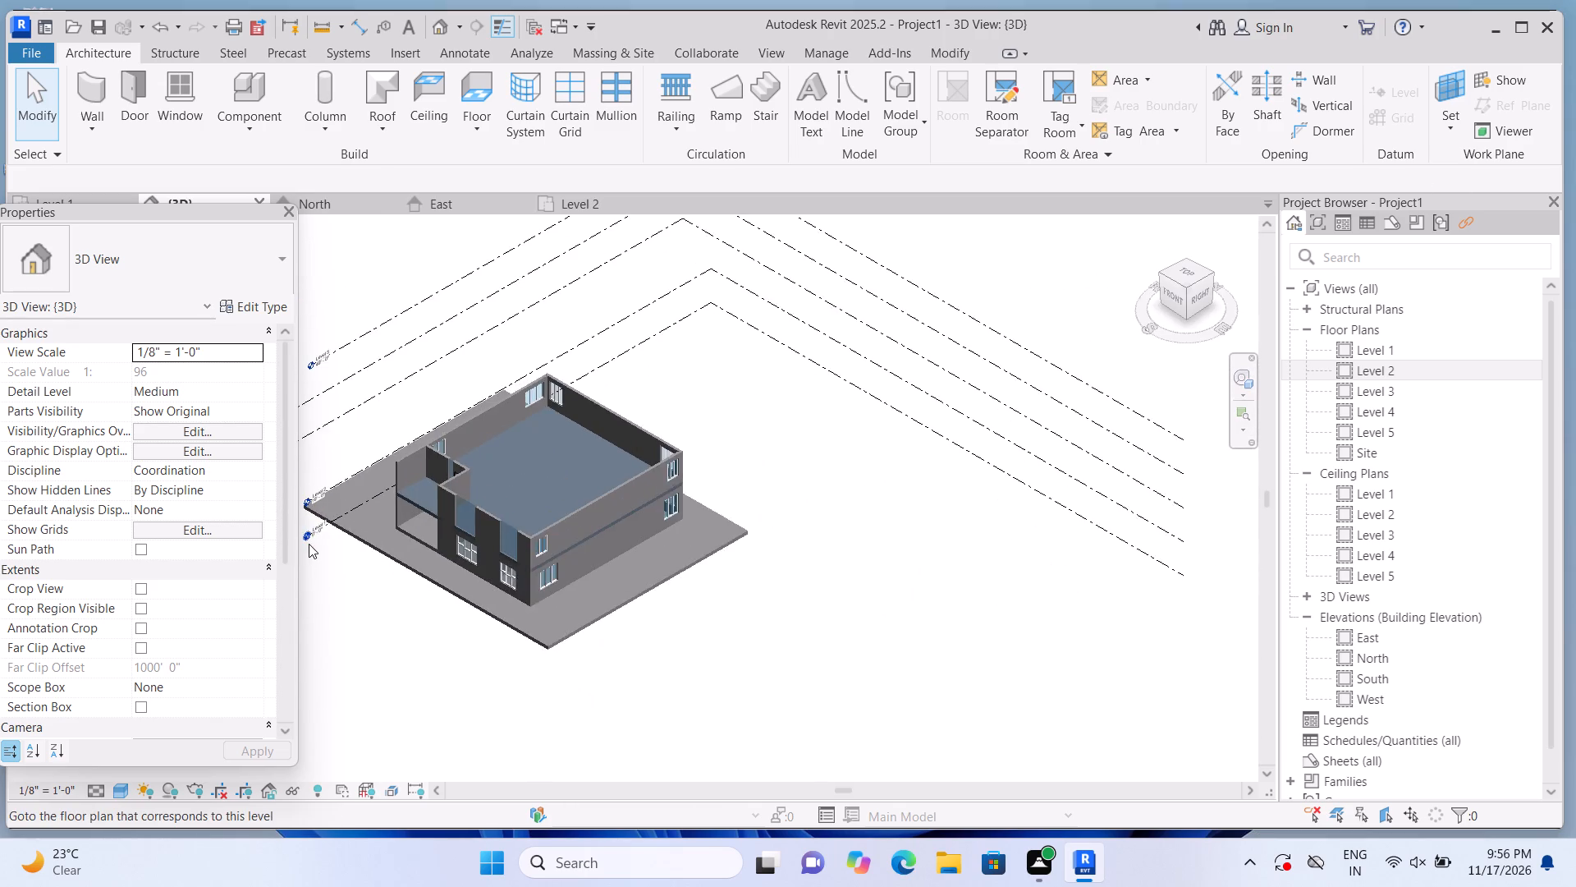
{"action": "scroll", "coordinate": [311, 540], "scroll_direction": "up", "scroll_amount": 5}
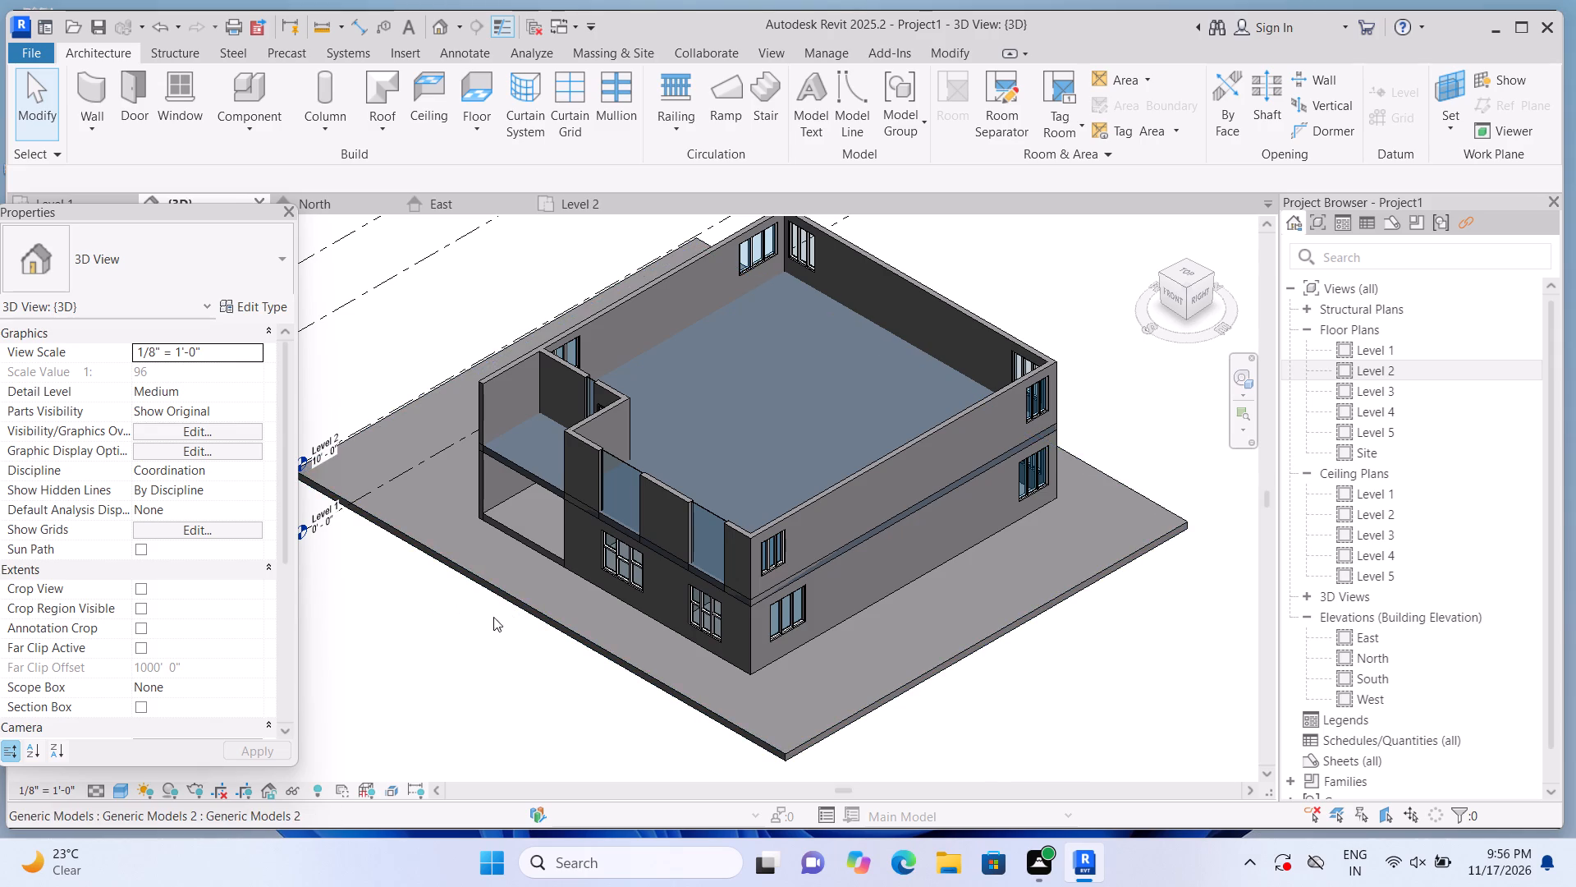
{"action": "middle_click_drag", "start_coordinate": [600, 659], "coordinate": [612, 661], "text": "shift"}
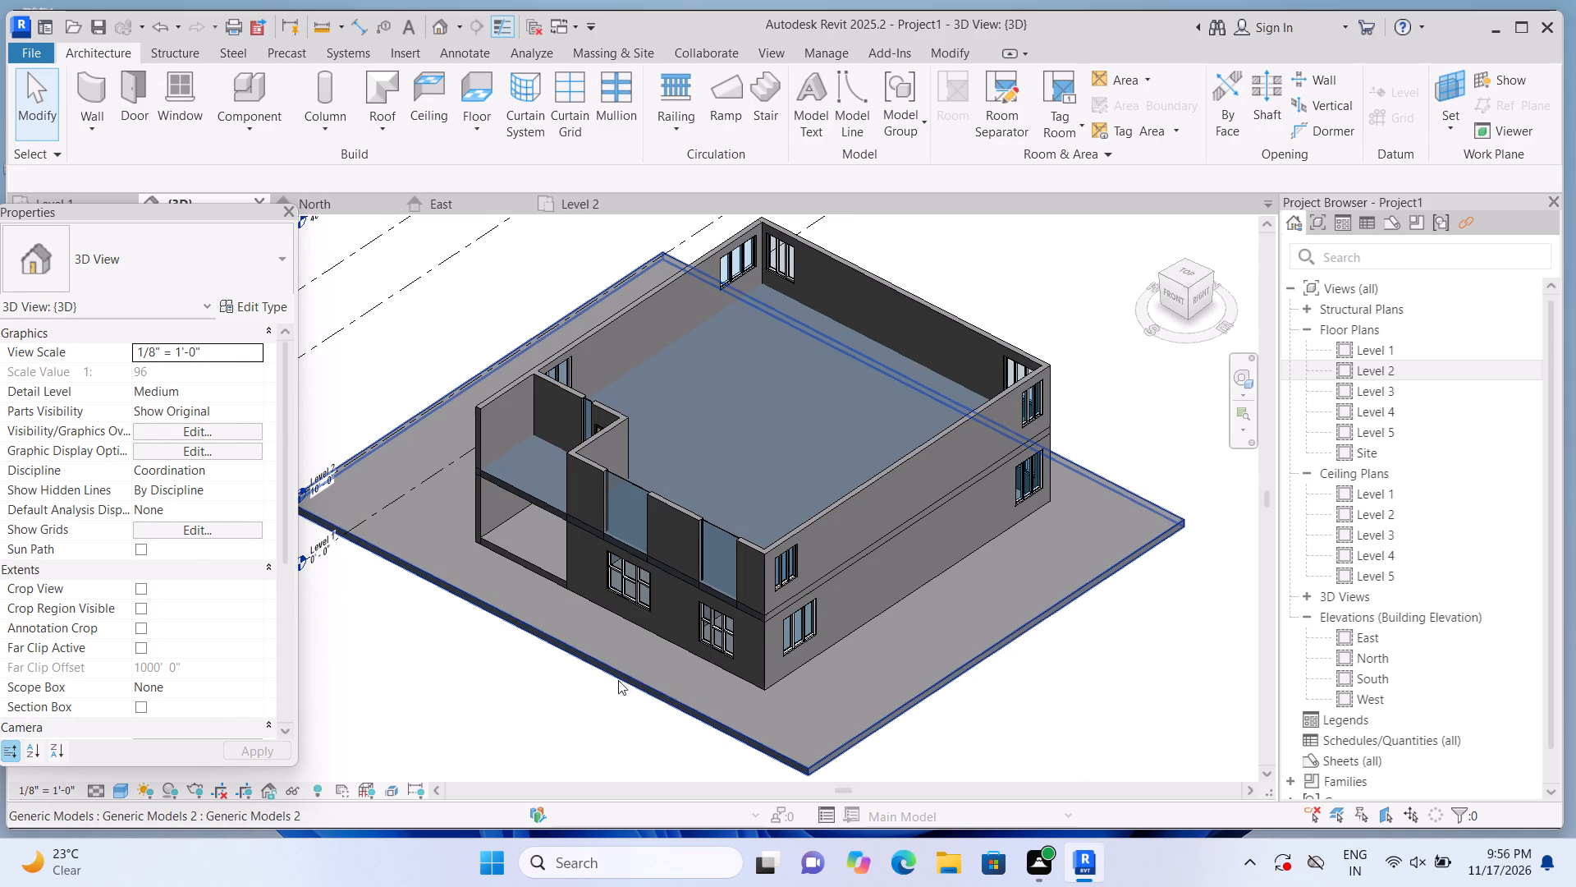
{"action": "left_click", "coordinate": [1175, 303]}
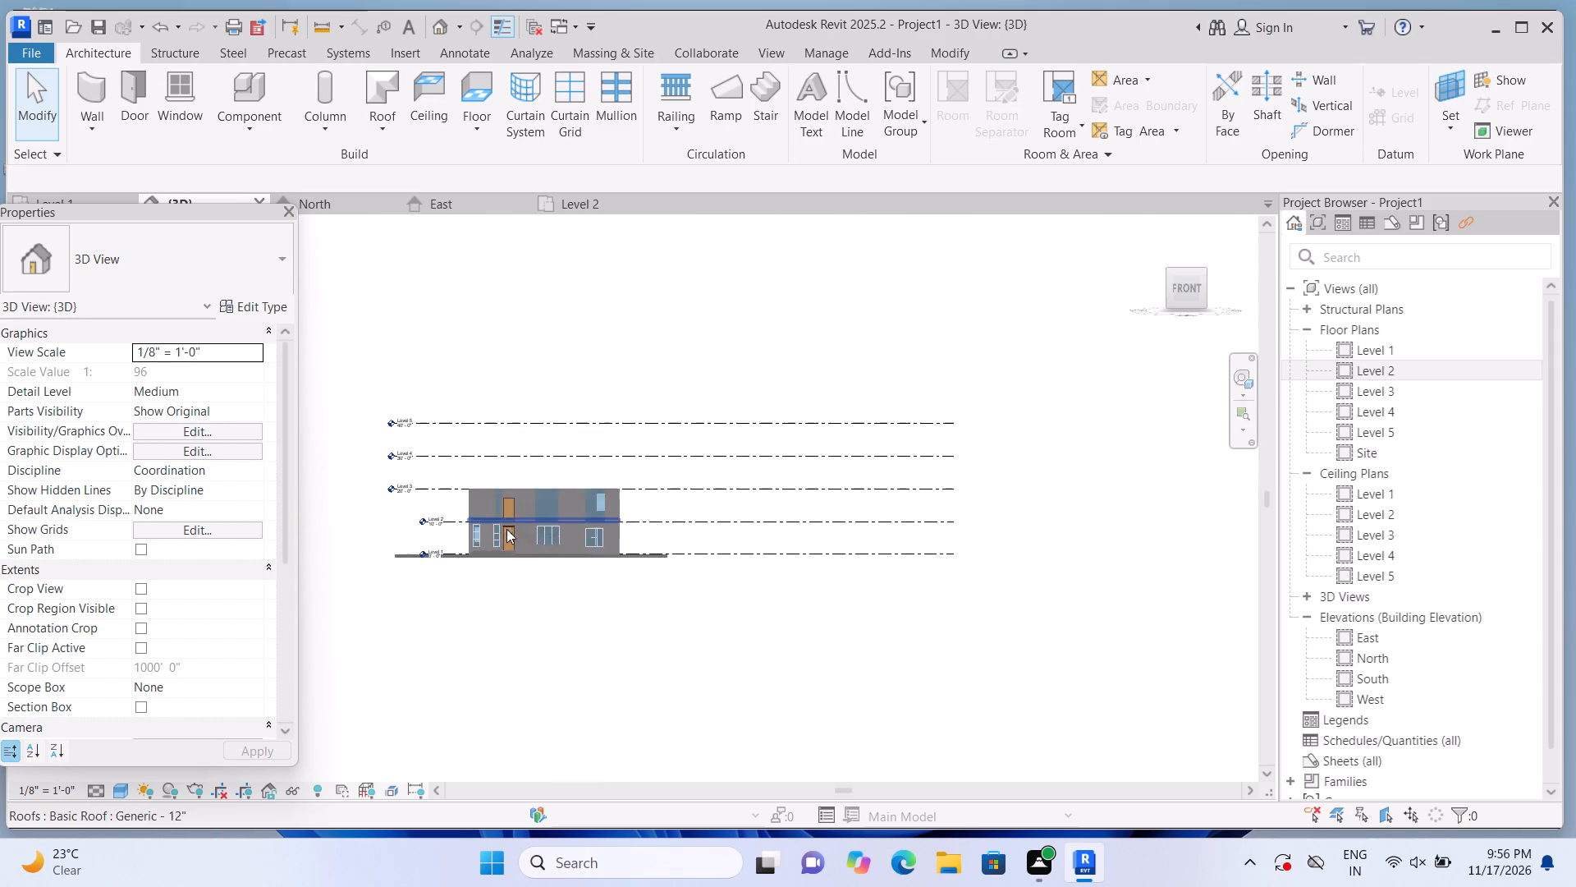
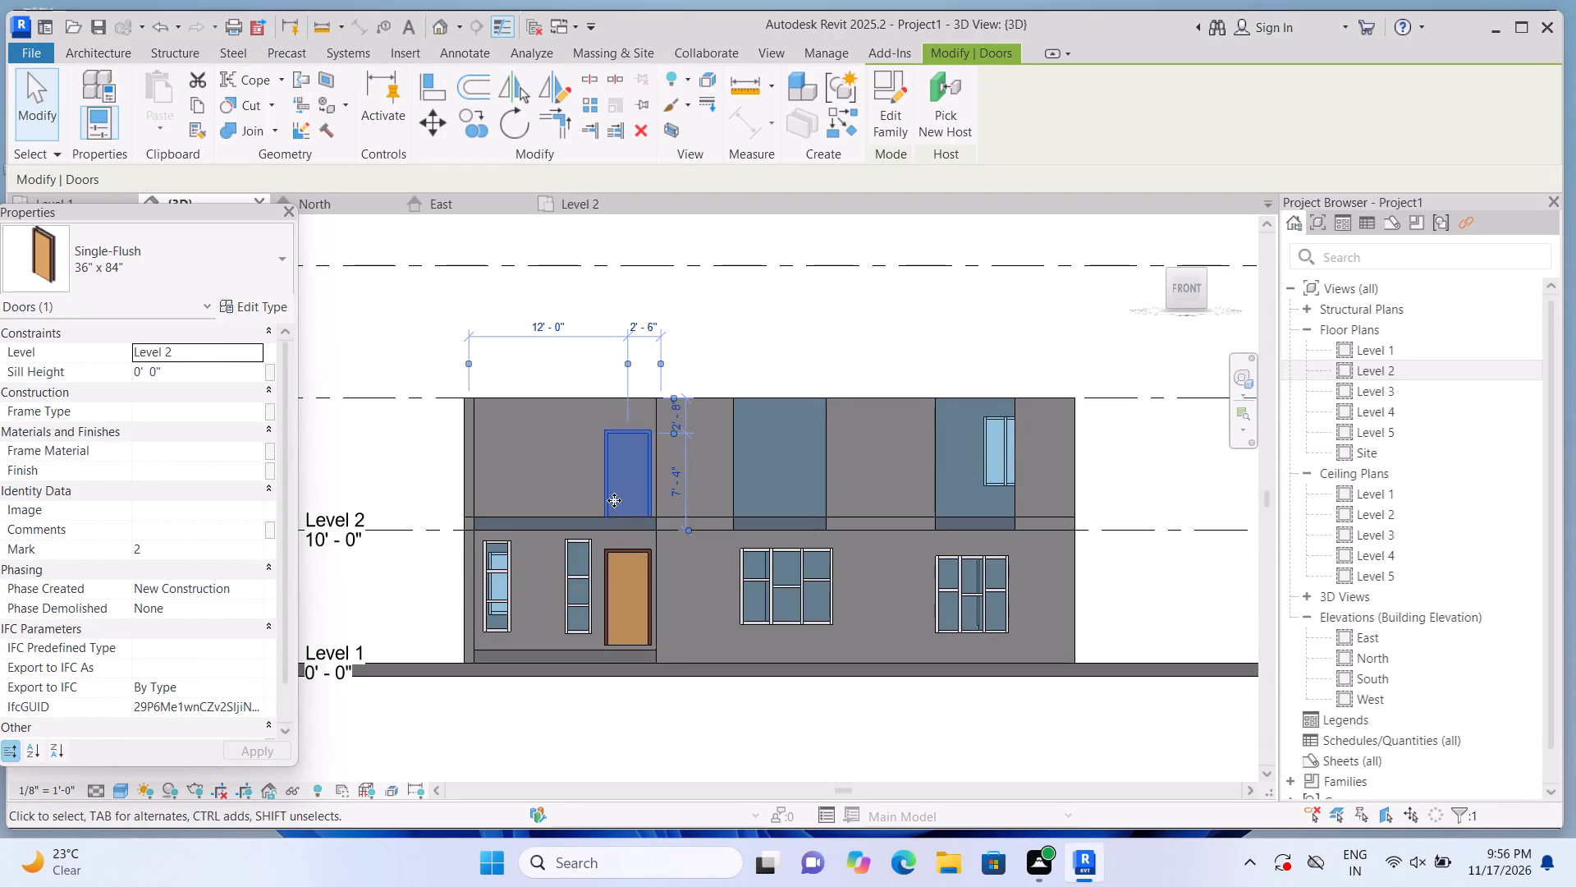
Move the Level 2 single-flush door on the front facade up so its base sits about 1' above Level 2.
{"action": "key", "text": "Up"}
{"action": "key", "text": "Up"}
{"action": "key", "text": "Up"}
{"action": "key", "text": "Up"}
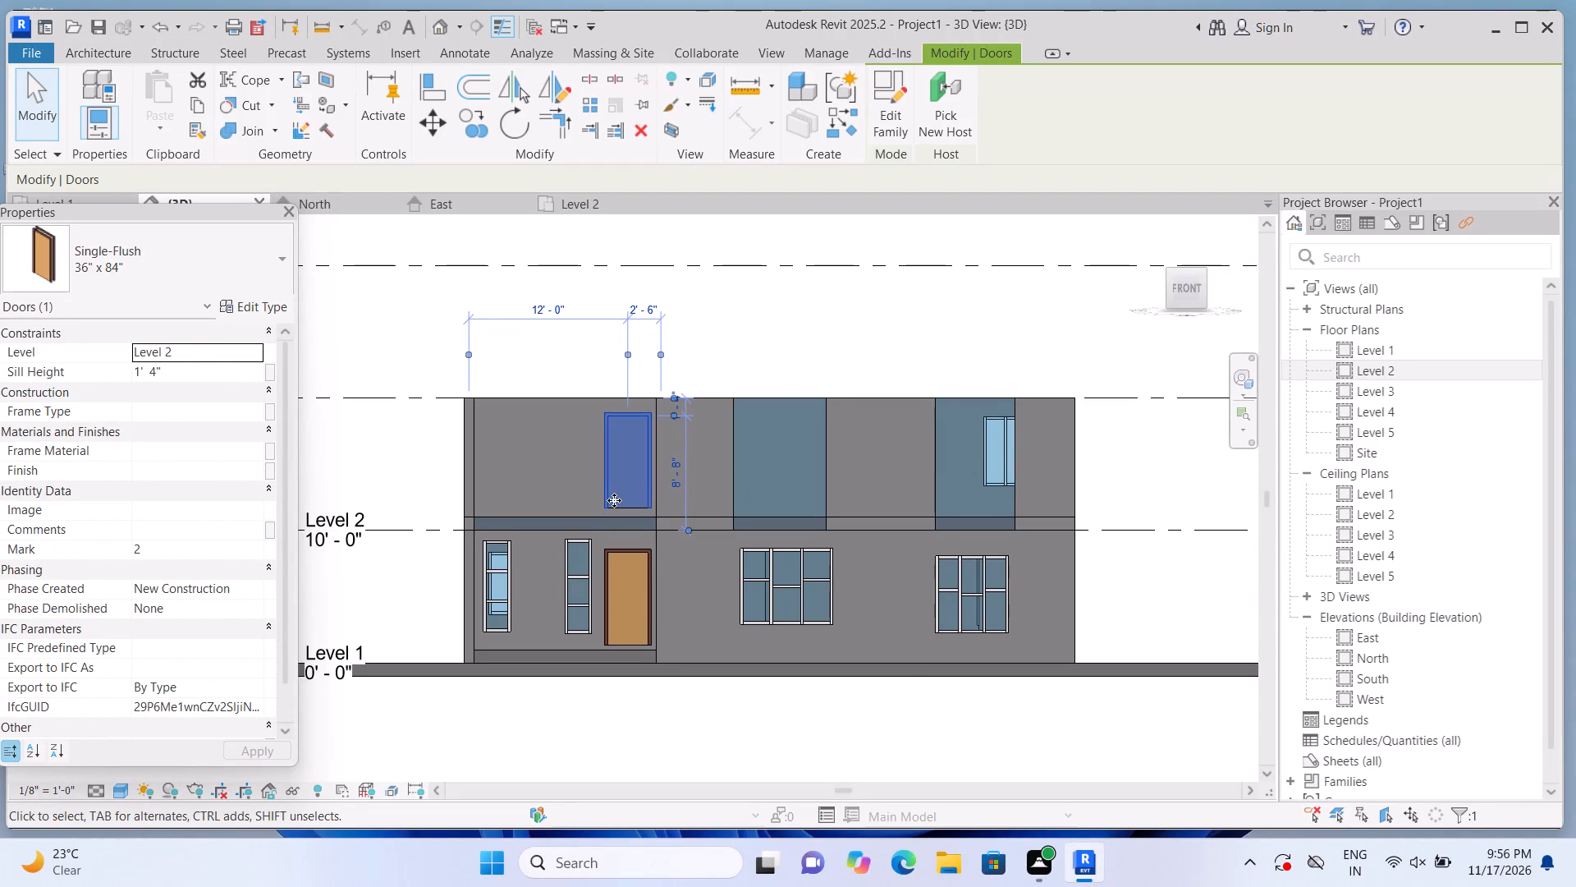
{"action": "key", "text": "Down"}
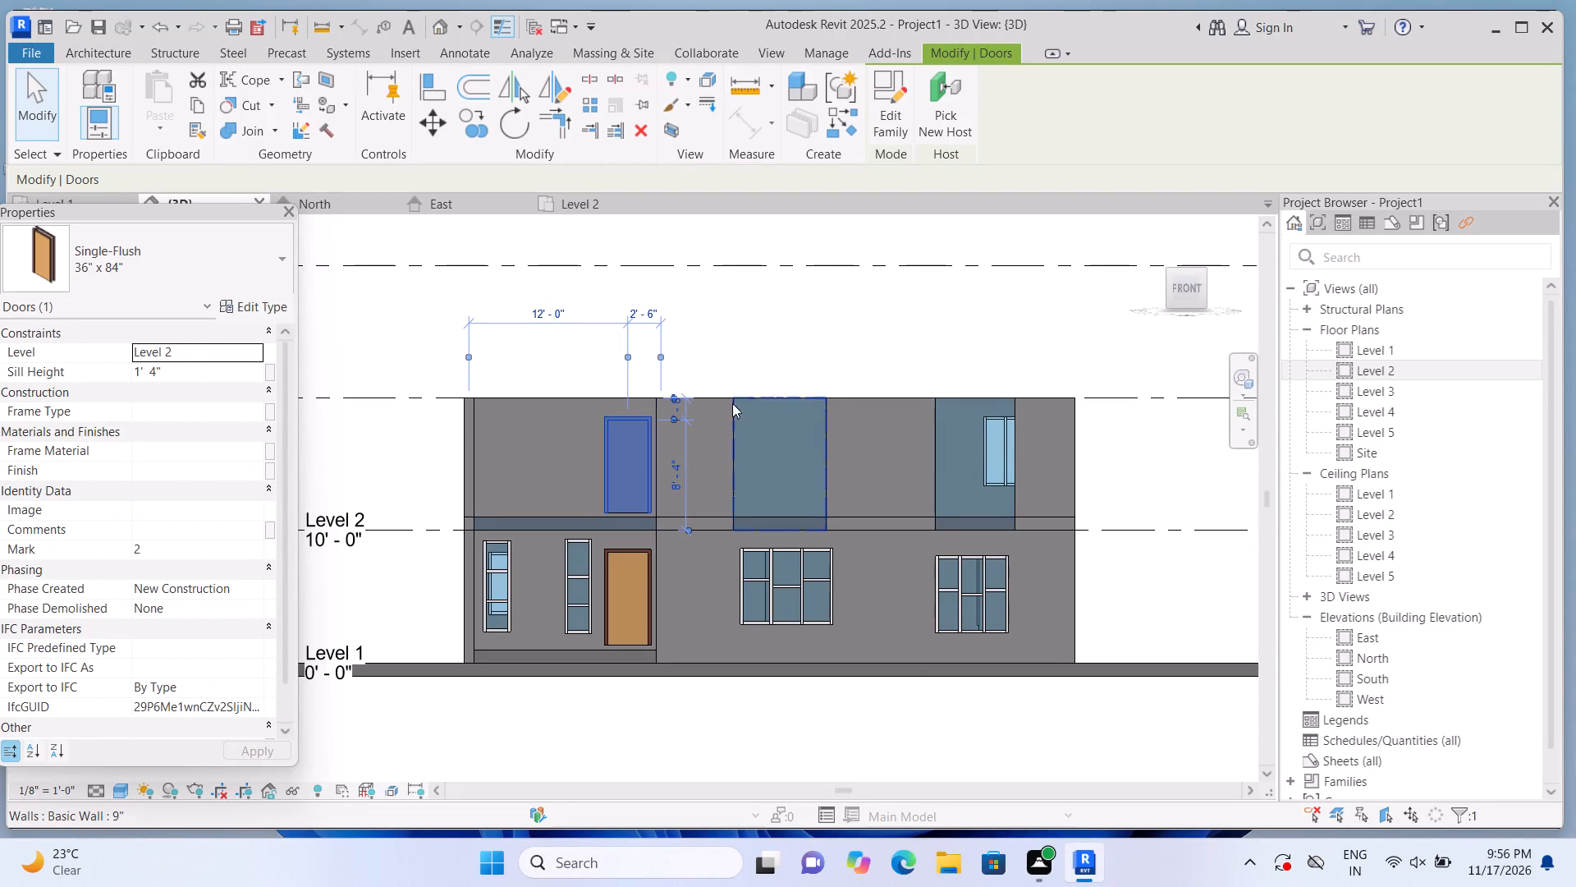
{"action": "left_click", "coordinate": [752, 361]}
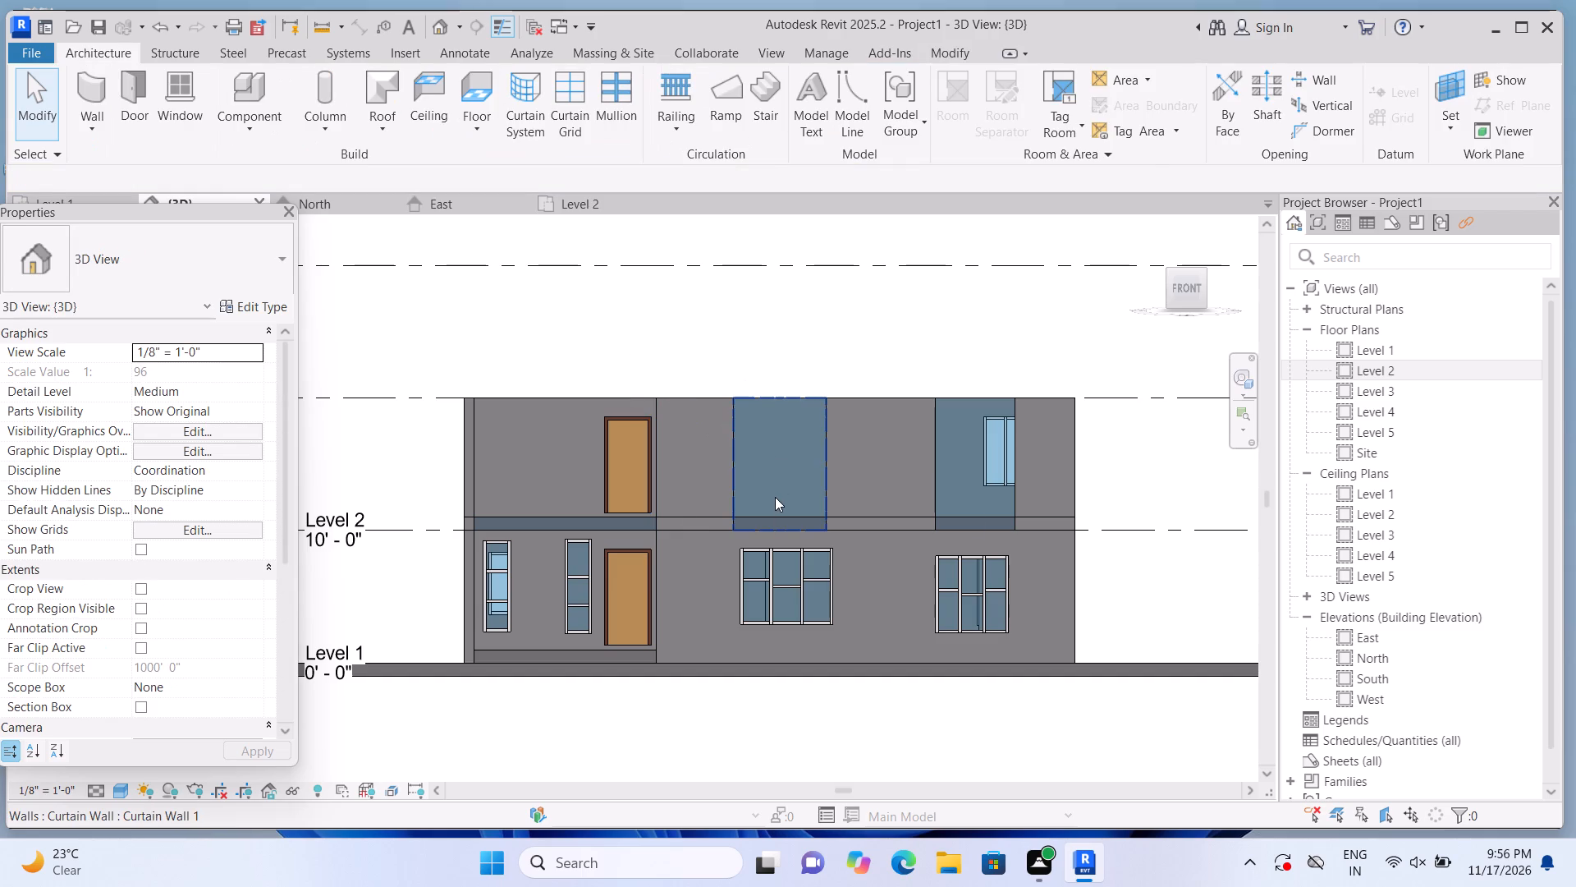
Align both side edges of the middle Level 2 curtain wall with the Level 1 window below, making it 7'-0" wide.
{"action": "left_click", "coordinate": [775, 497]}
{"action": "scroll", "coordinate": [779, 531], "scroll_direction": "up", "scroll_amount": 6}
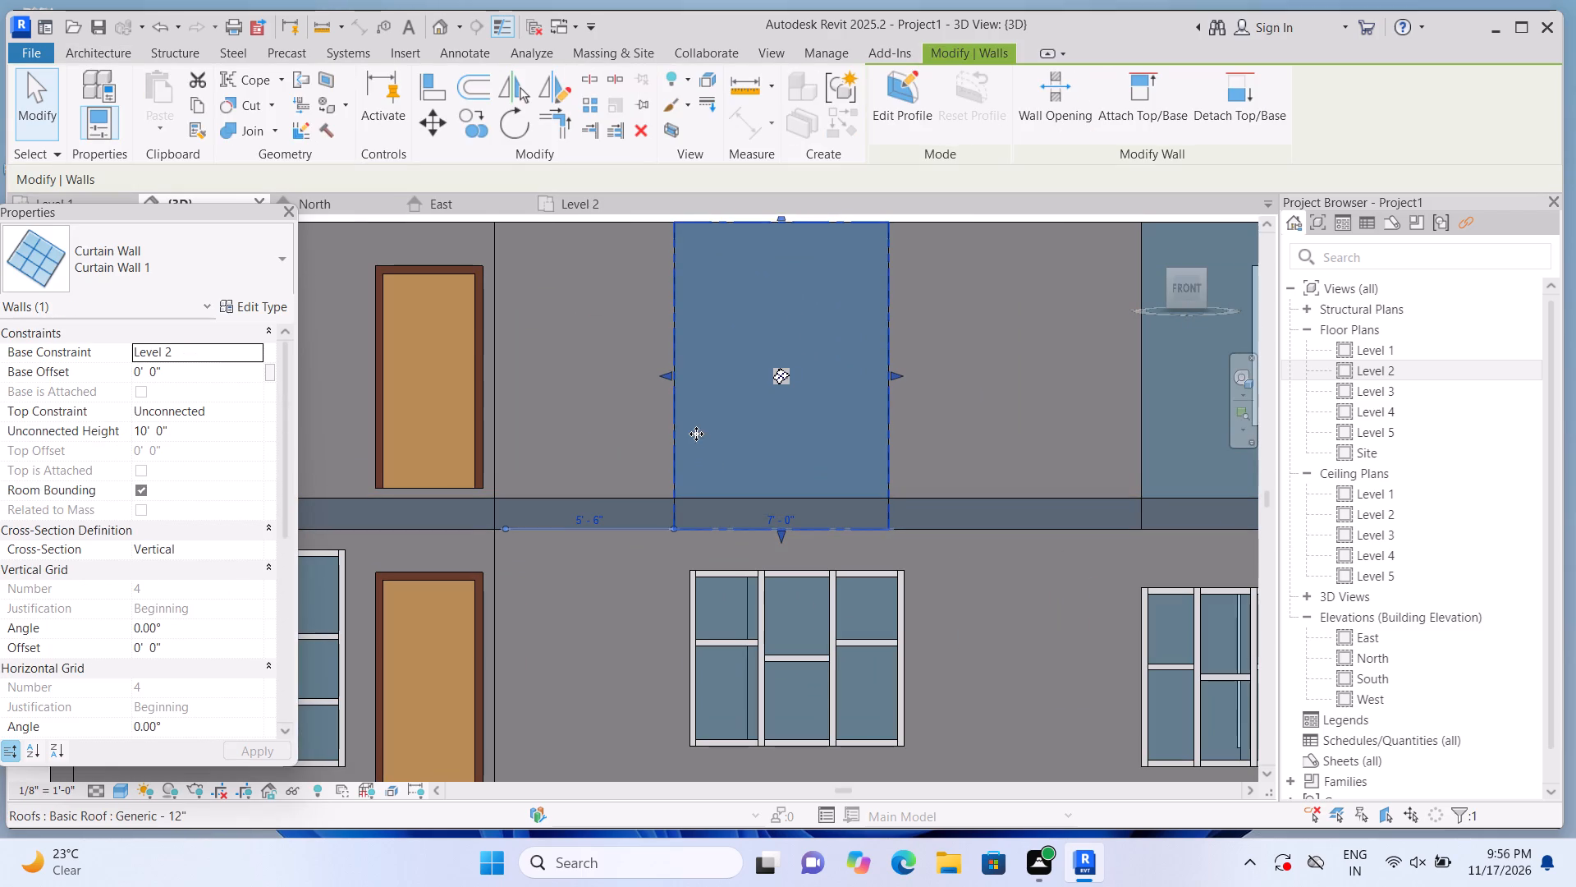
{"action": "left_click_drag", "start_coordinate": [663, 374], "coordinate": [686, 379]}
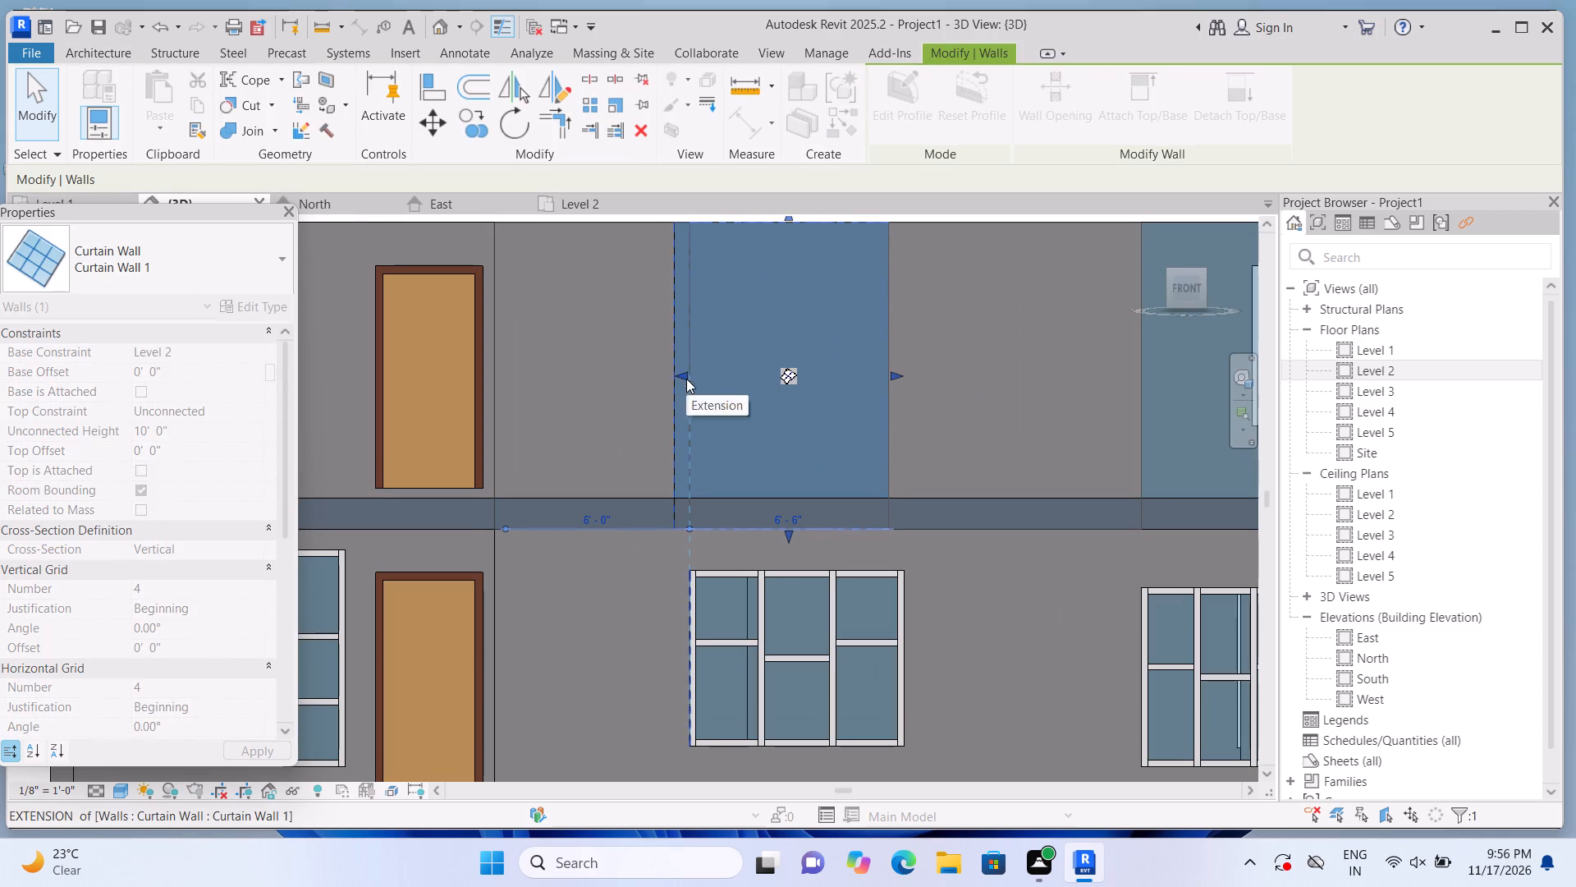
{"action": "left_click_drag", "start_coordinate": [896, 372], "coordinate": [905, 376]}
Lower the top and raise the base of this curtain wall to about 6'-1" high with a base offset of about 2'-0".
{"action": "scroll", "coordinate": [912, 390], "scroll_direction": "down", "scroll_amount": 3}
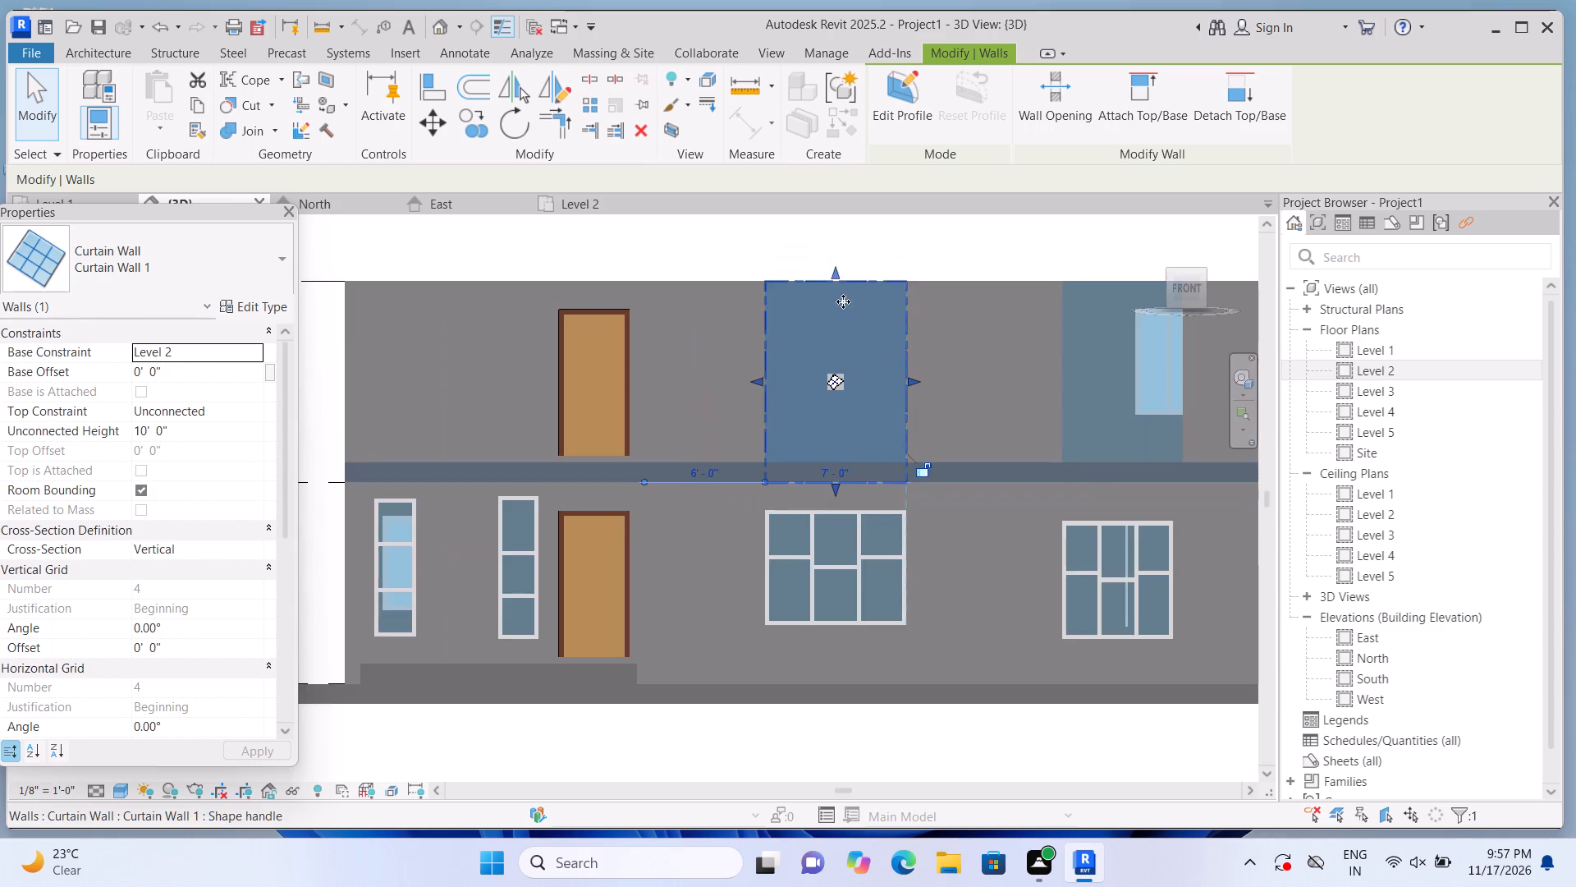
{"action": "left_click", "coordinate": [827, 244]}
{"action": "left_click", "coordinate": [842, 284]}
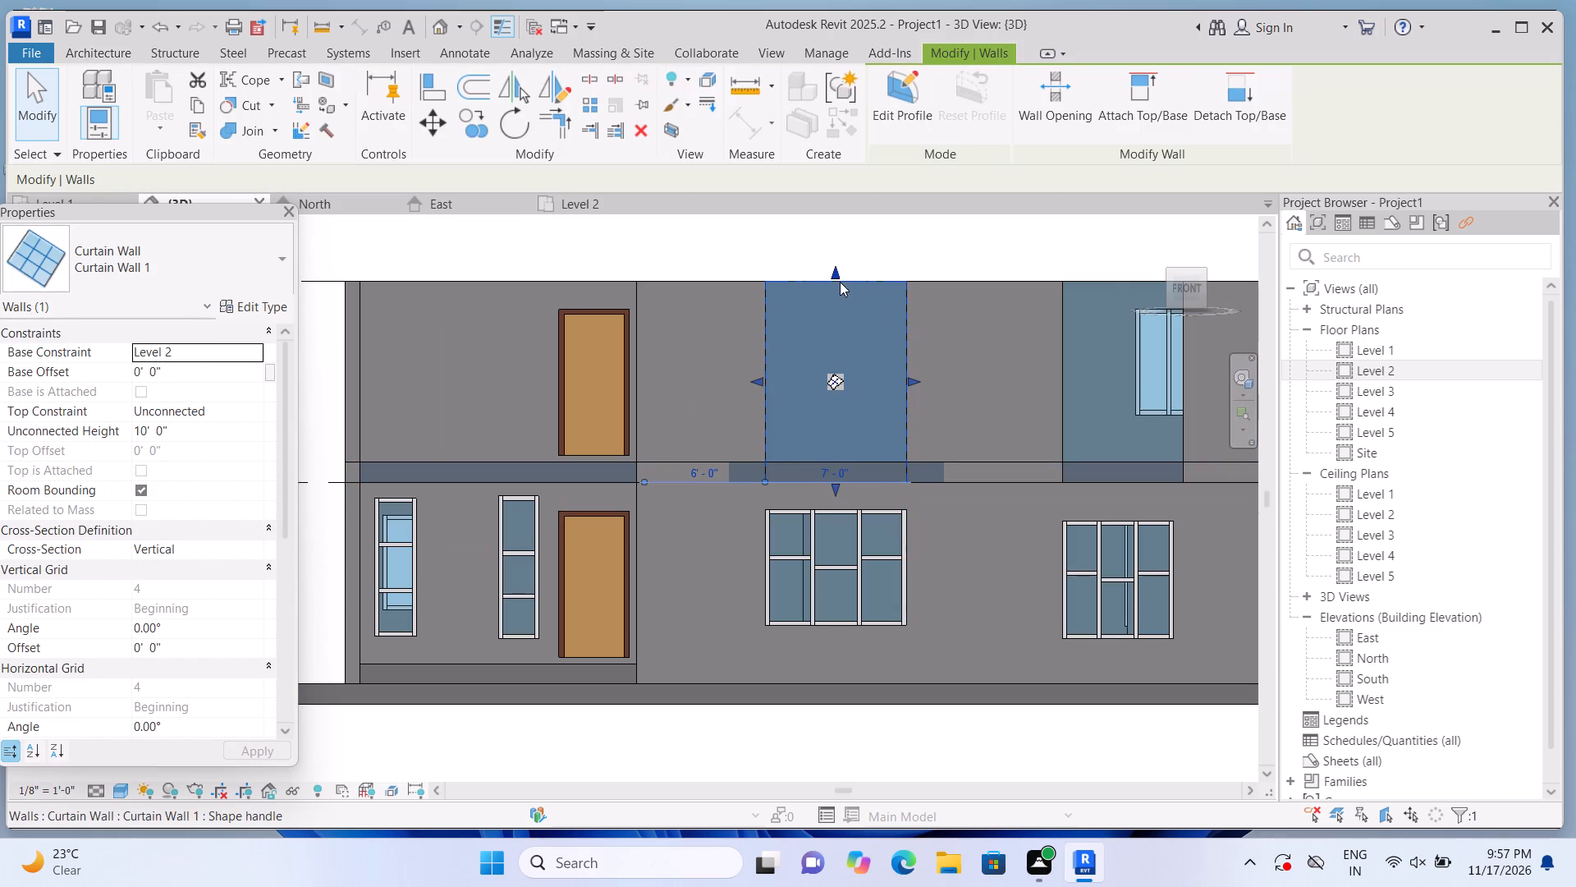
{"action": "left_click_drag", "start_coordinate": [836, 272], "coordinate": [843, 333]}
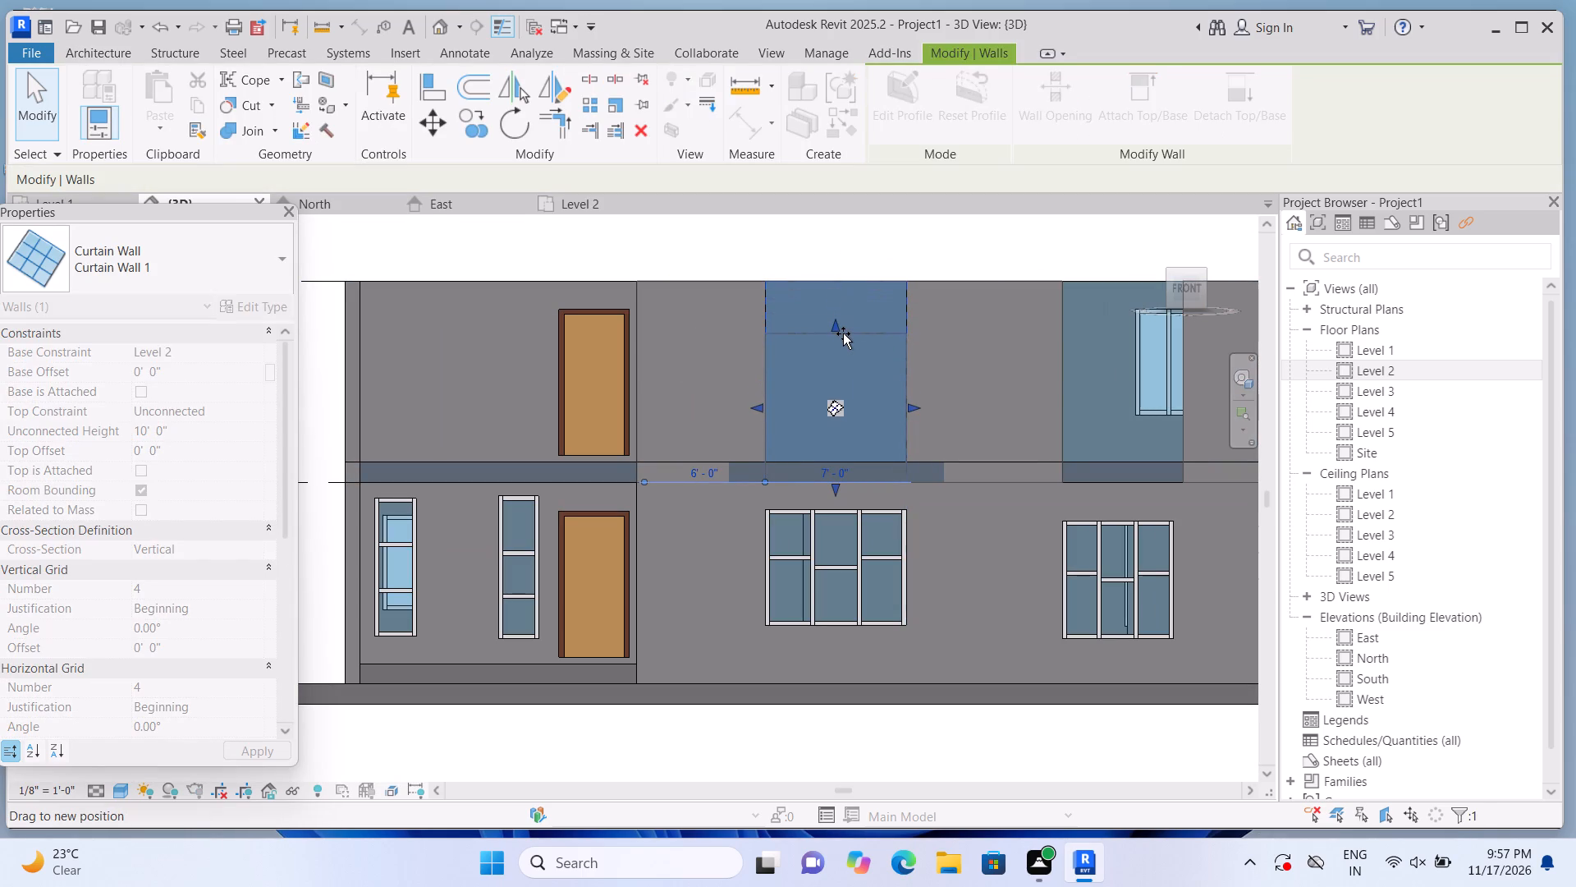
{"action": "left_click_drag", "start_coordinate": [843, 333], "coordinate": [841, 315]}
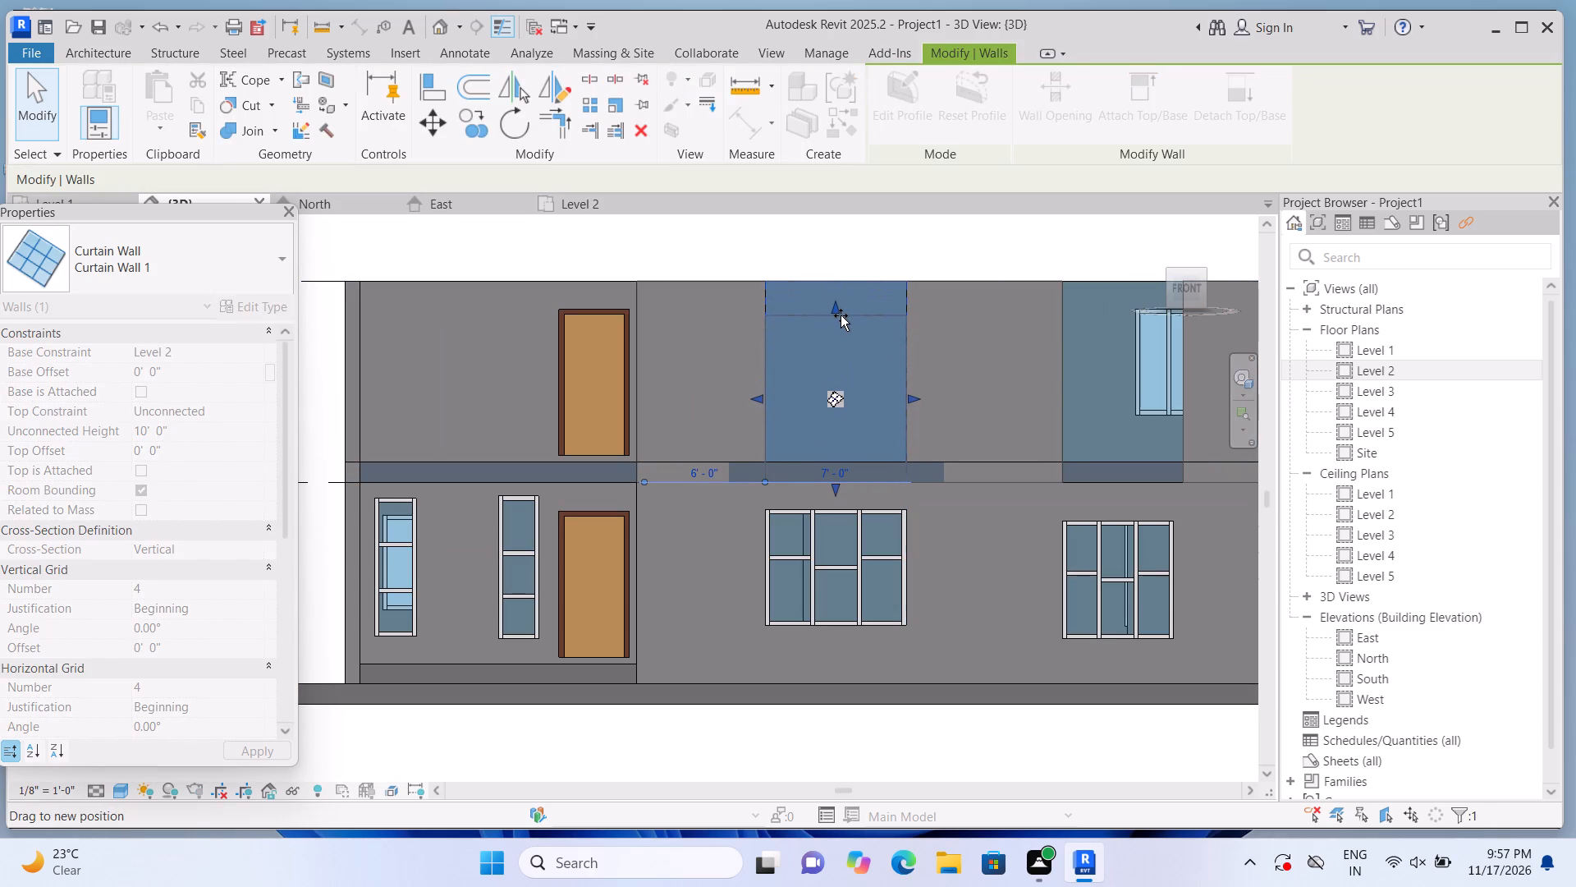
{"action": "left_click_drag", "start_coordinate": [841, 315], "coordinate": [841, 319]}
{"action": "left_click_drag", "start_coordinate": [833, 485], "coordinate": [836, 440]}
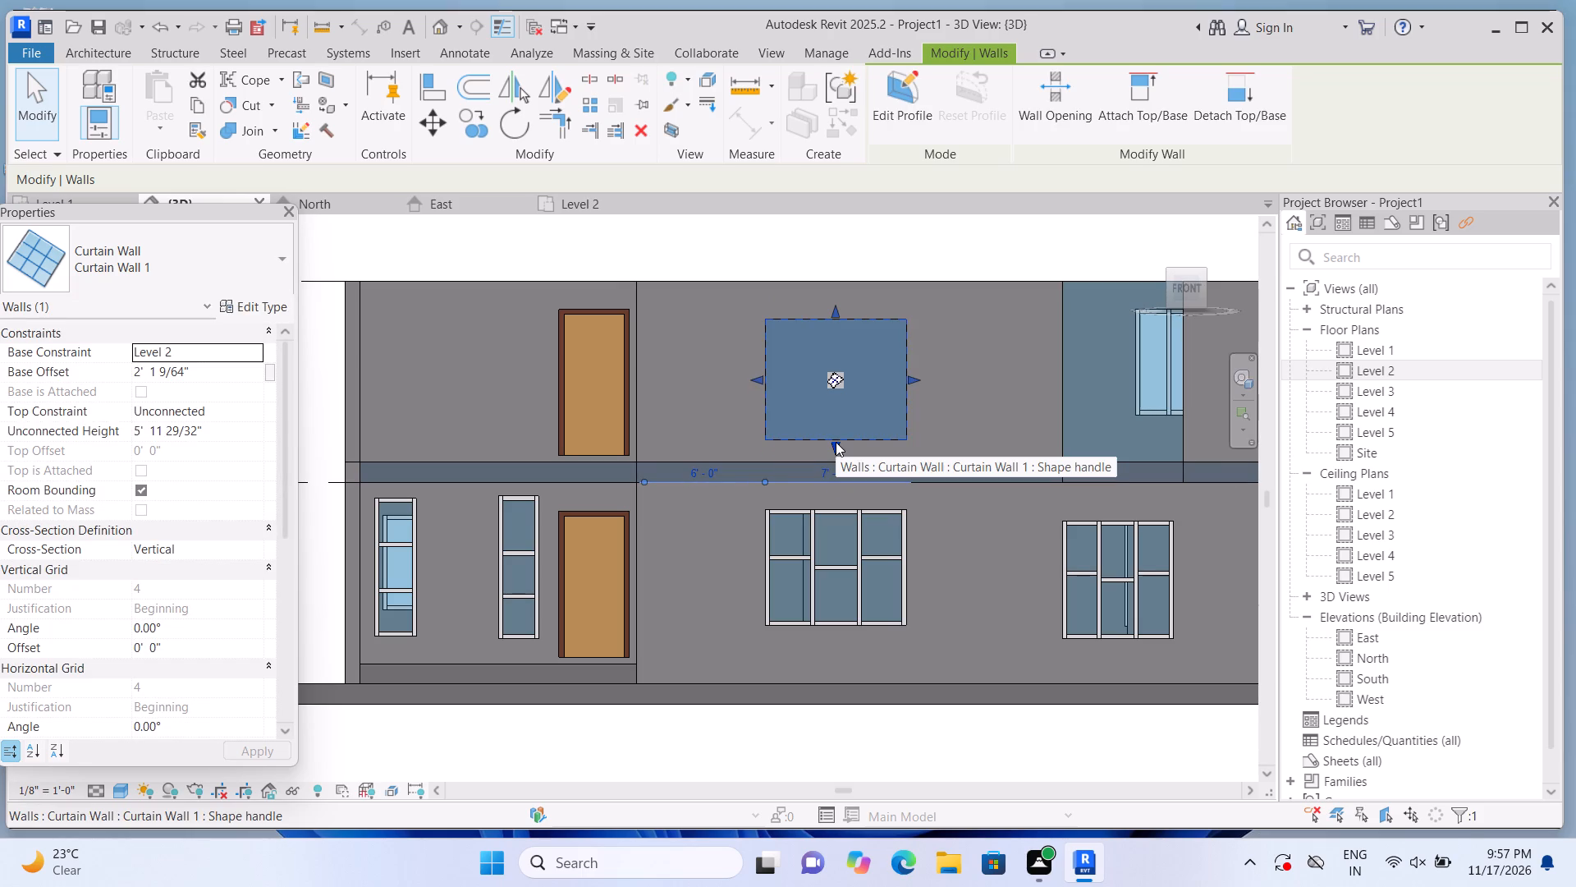
{"action": "scroll", "coordinate": [947, 503], "scroll_direction": "up", "scroll_amount": 2}
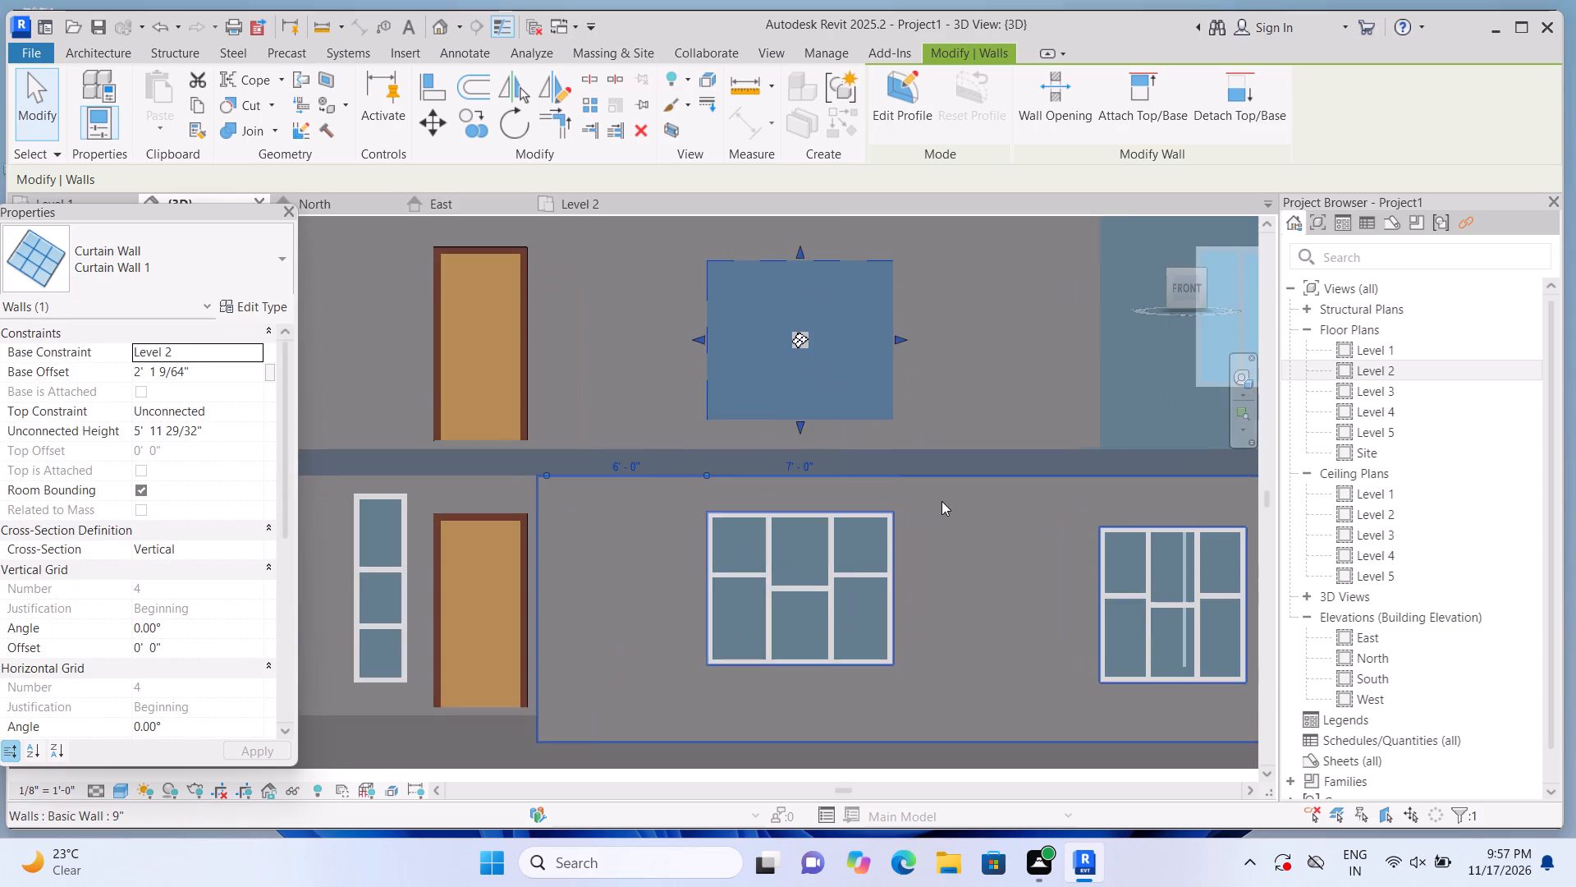
{"action": "scroll", "coordinate": [906, 487], "scroll_direction": "up", "scroll_amount": 1}
{"action": "left_click", "coordinate": [786, 414]}
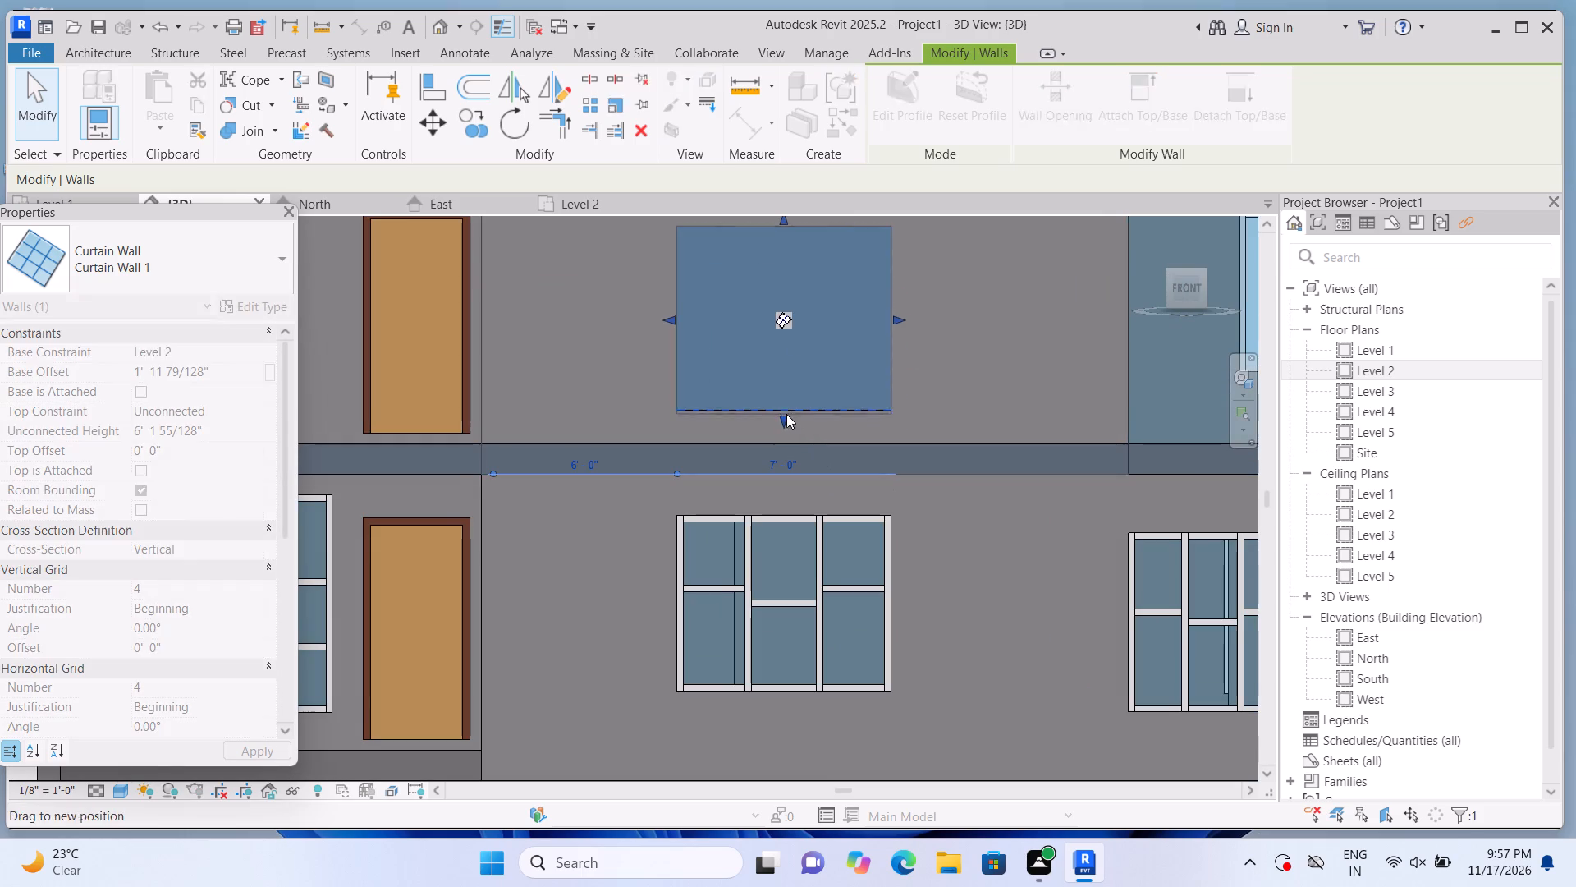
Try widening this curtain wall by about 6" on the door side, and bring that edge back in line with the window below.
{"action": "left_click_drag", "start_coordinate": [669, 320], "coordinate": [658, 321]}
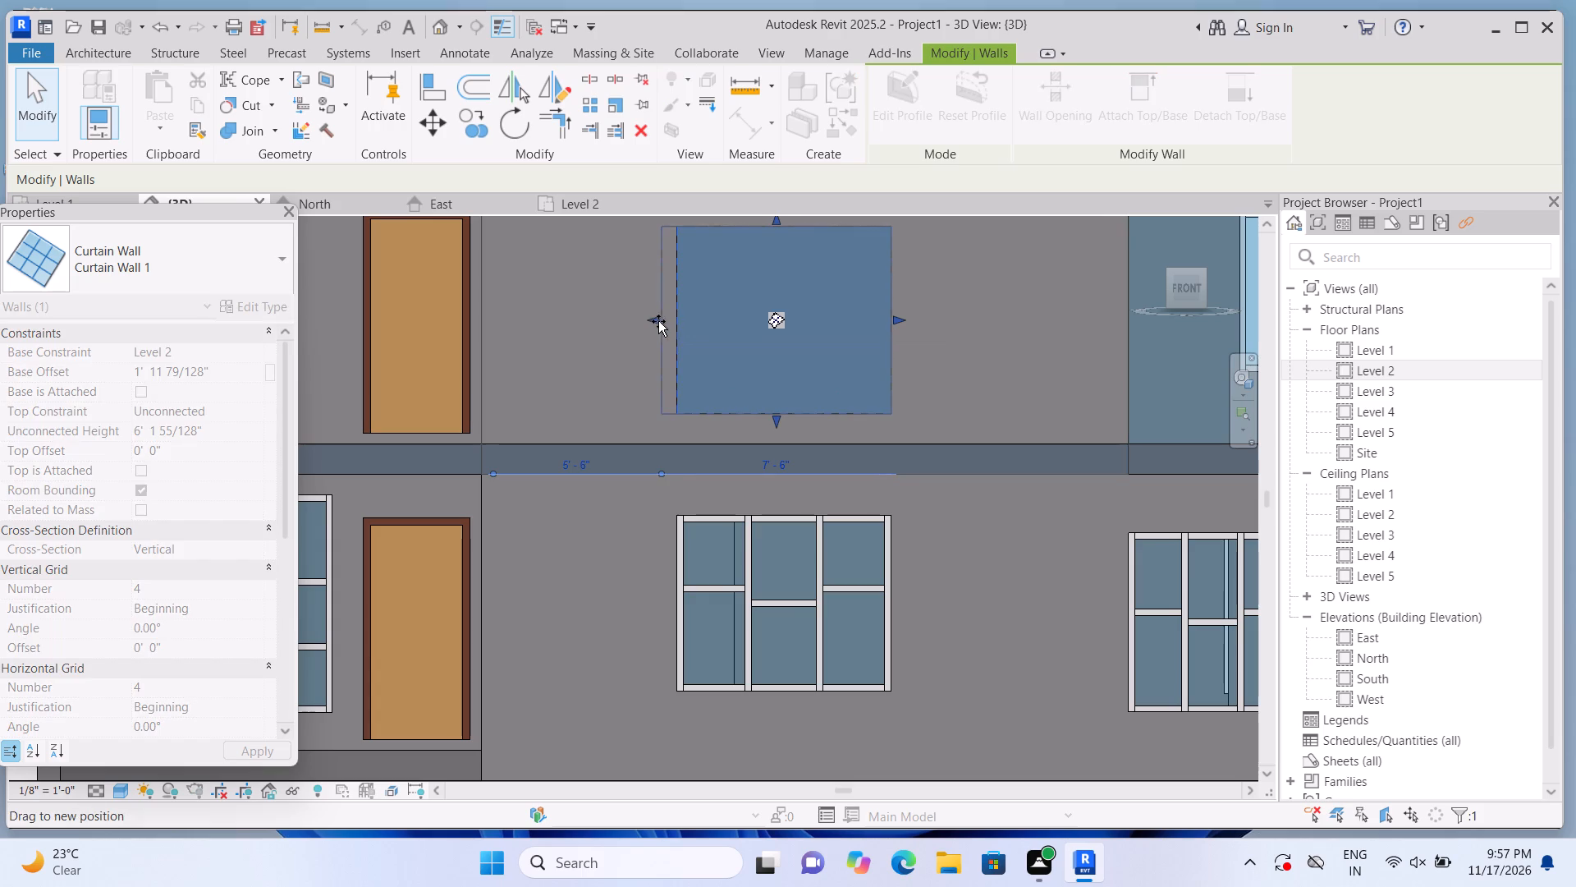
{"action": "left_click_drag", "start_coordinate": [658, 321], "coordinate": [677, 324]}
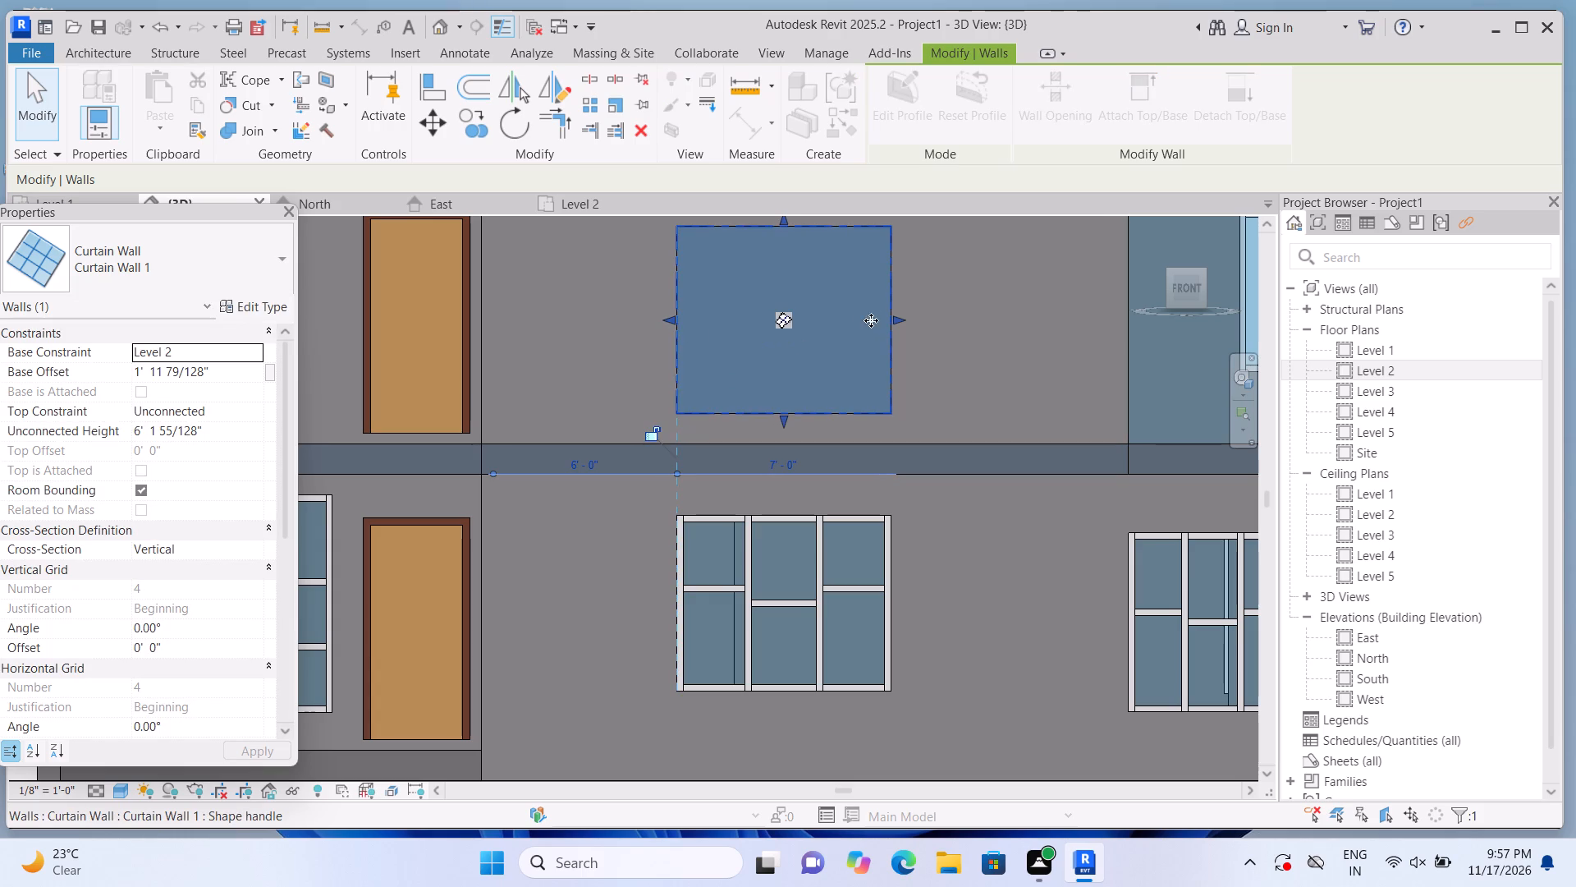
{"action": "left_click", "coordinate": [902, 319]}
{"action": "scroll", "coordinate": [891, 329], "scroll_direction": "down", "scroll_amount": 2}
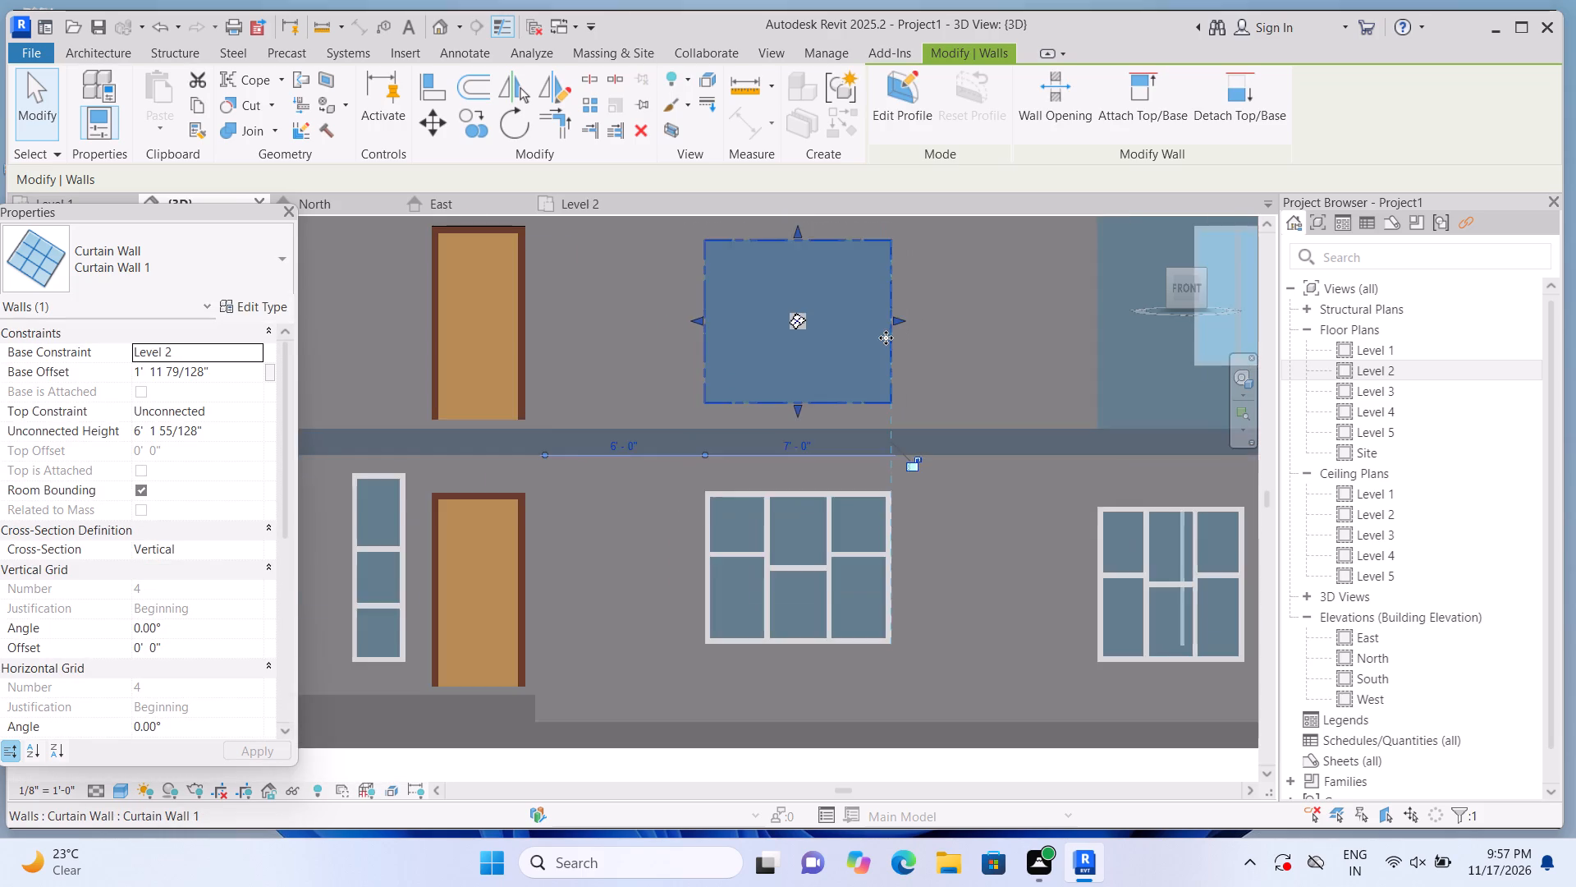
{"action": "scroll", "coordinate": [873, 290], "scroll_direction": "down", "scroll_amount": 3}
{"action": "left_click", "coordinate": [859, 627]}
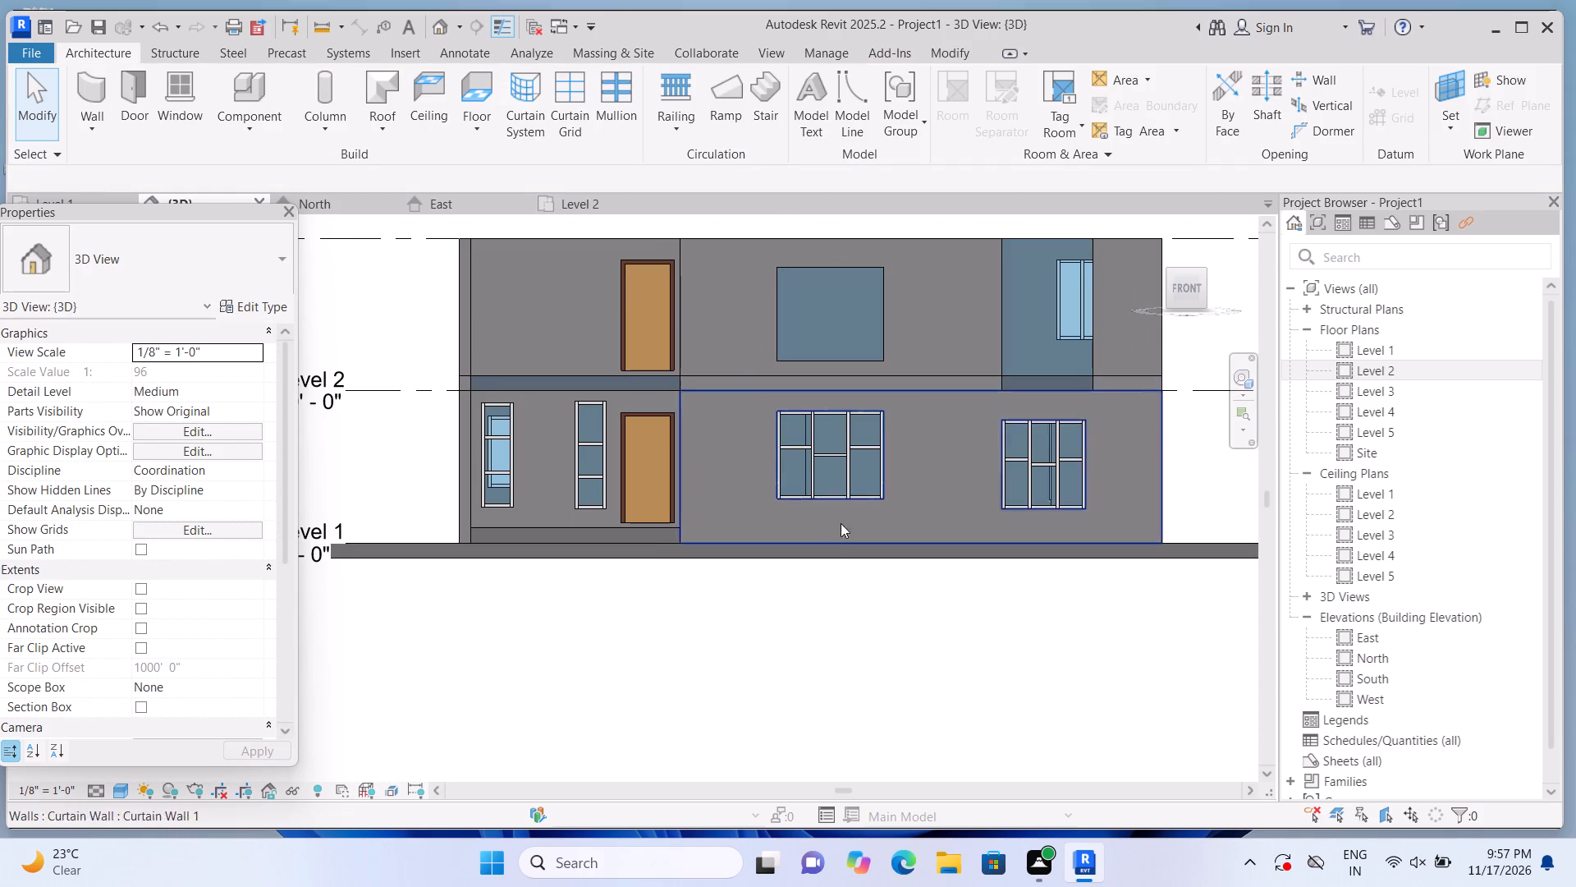
Raise the top edge of this curtain wall to make it about 6'-5" high.
{"action": "scroll", "coordinate": [886, 247], "scroll_direction": "up", "scroll_amount": 1}
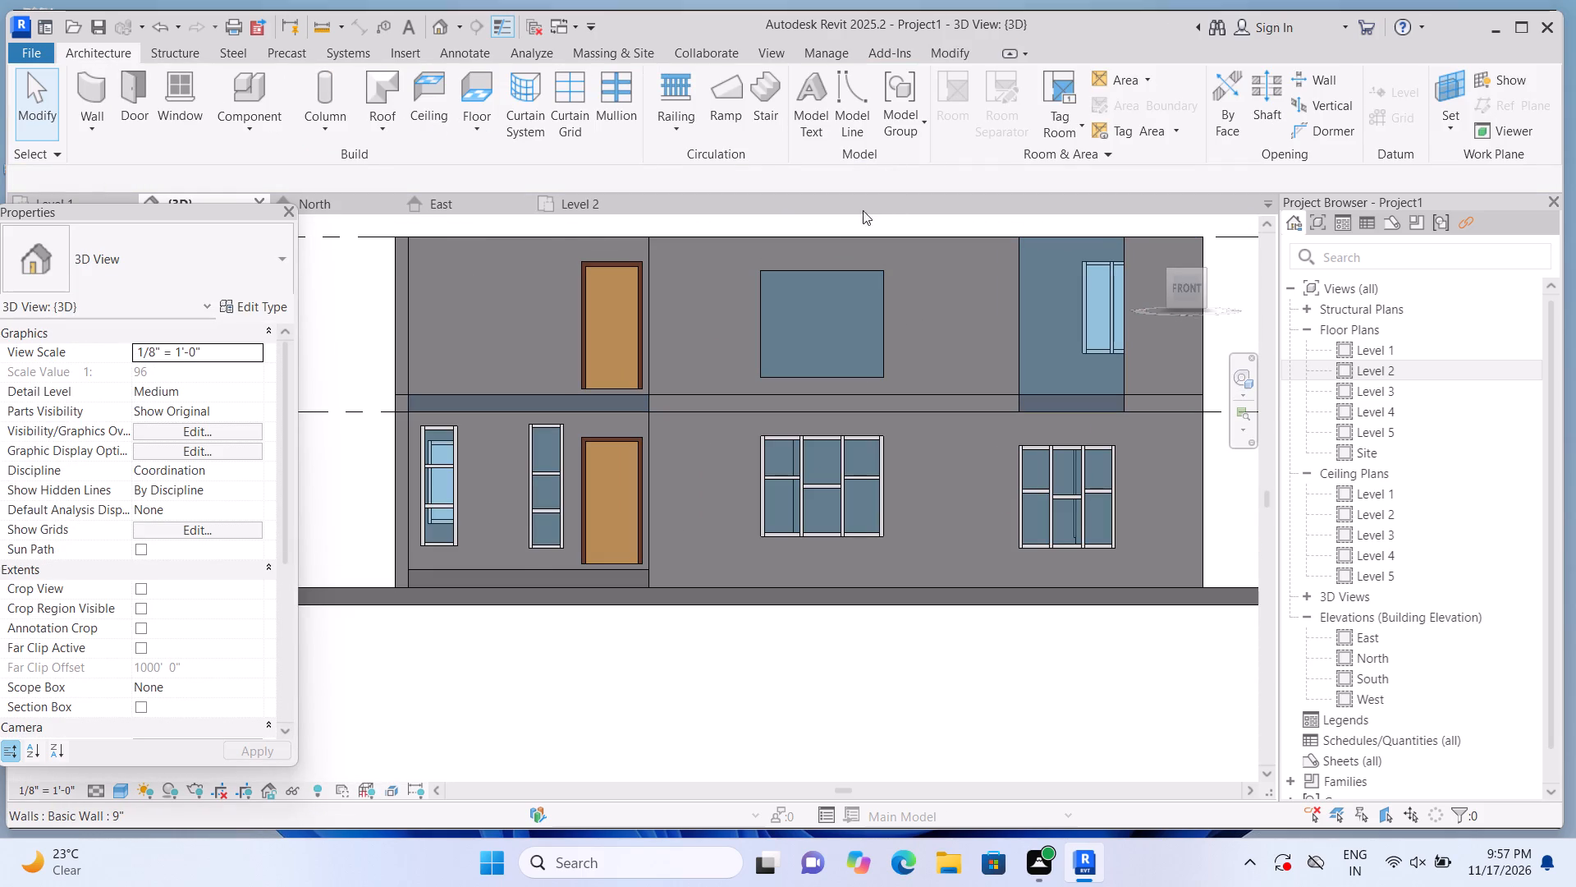
{"action": "scroll", "coordinate": [832, 242], "scroll_direction": "up", "scroll_amount": 1}
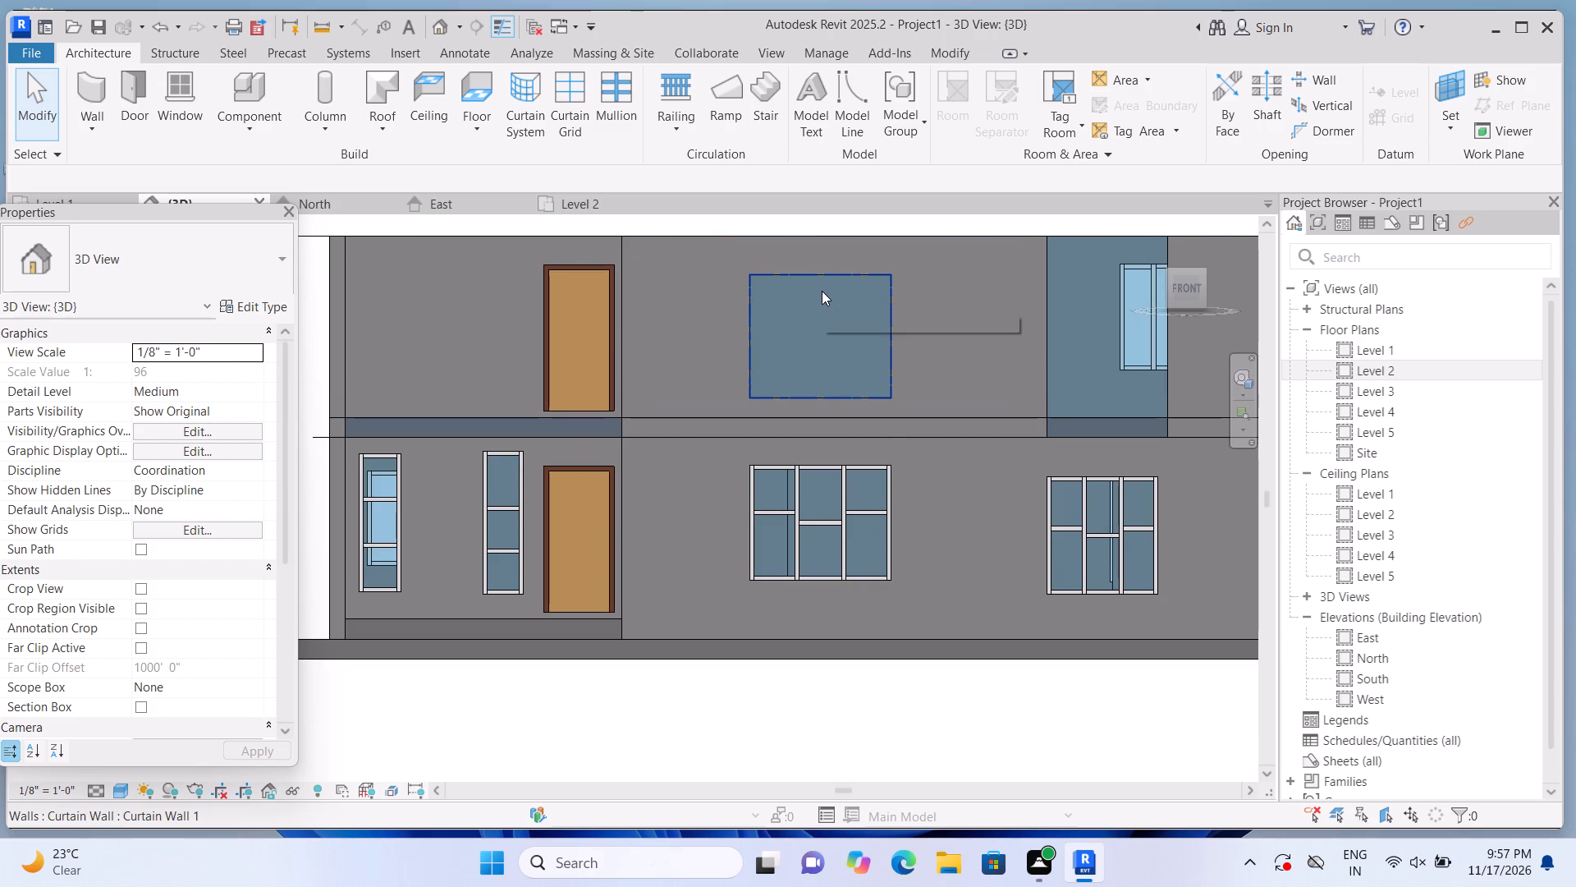
{"action": "left_click", "coordinate": [822, 291]}
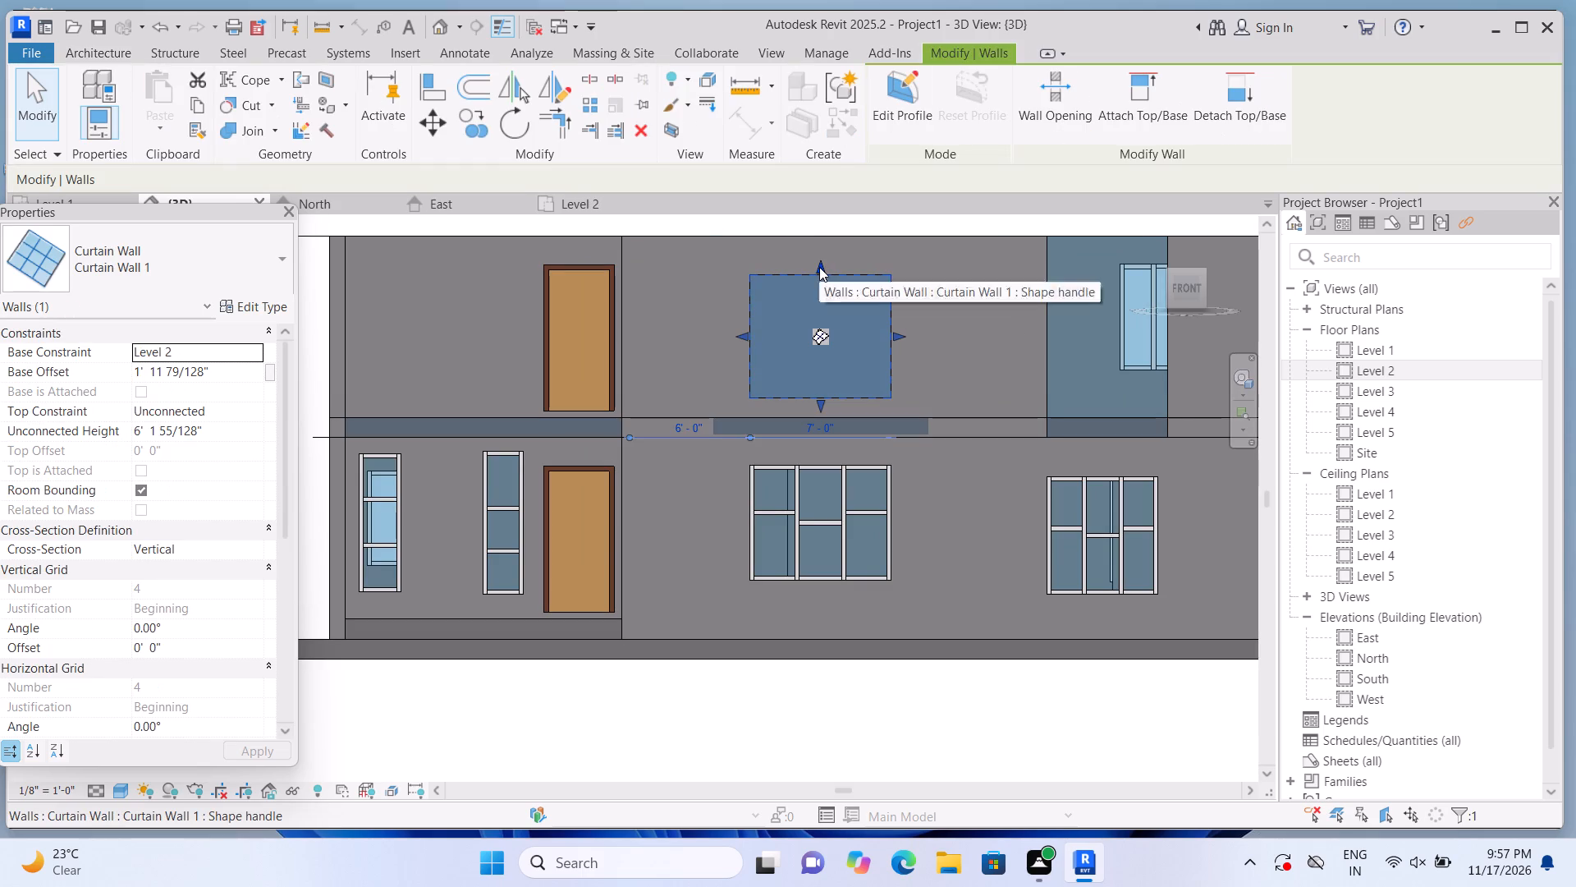
{"action": "left_click", "coordinate": [819, 267]}
{"action": "left_click_drag", "start_coordinate": [821, 255], "coordinate": [821, 269]}
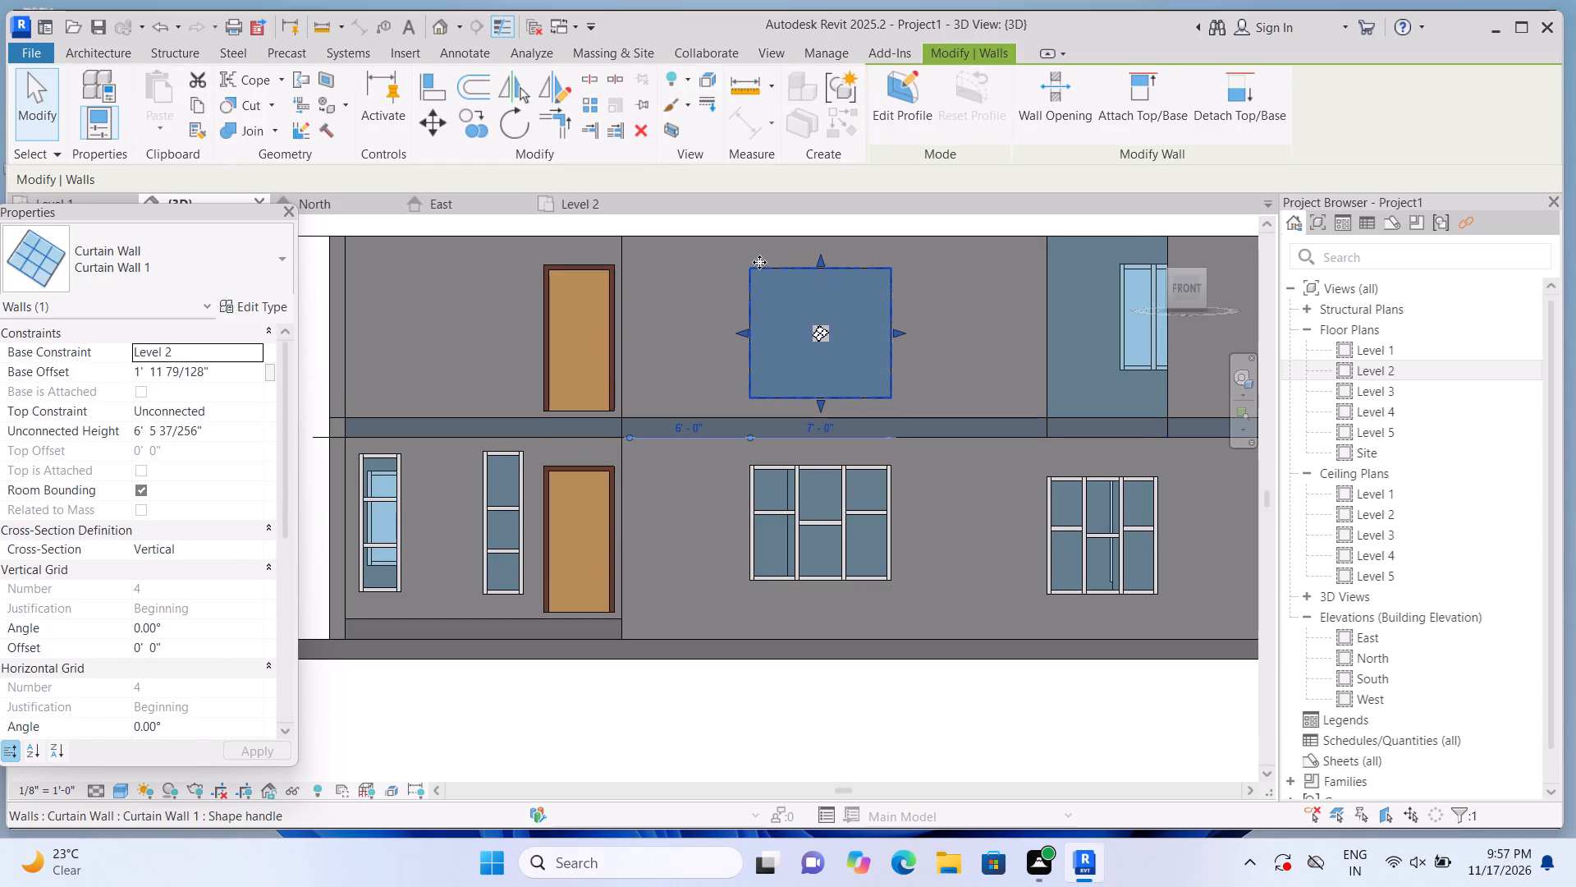
Add two vertical curtain grid lines dividing this curtain wall into three equal 2'-4" panels.
{"action": "left_click", "coordinate": [81, 59]}
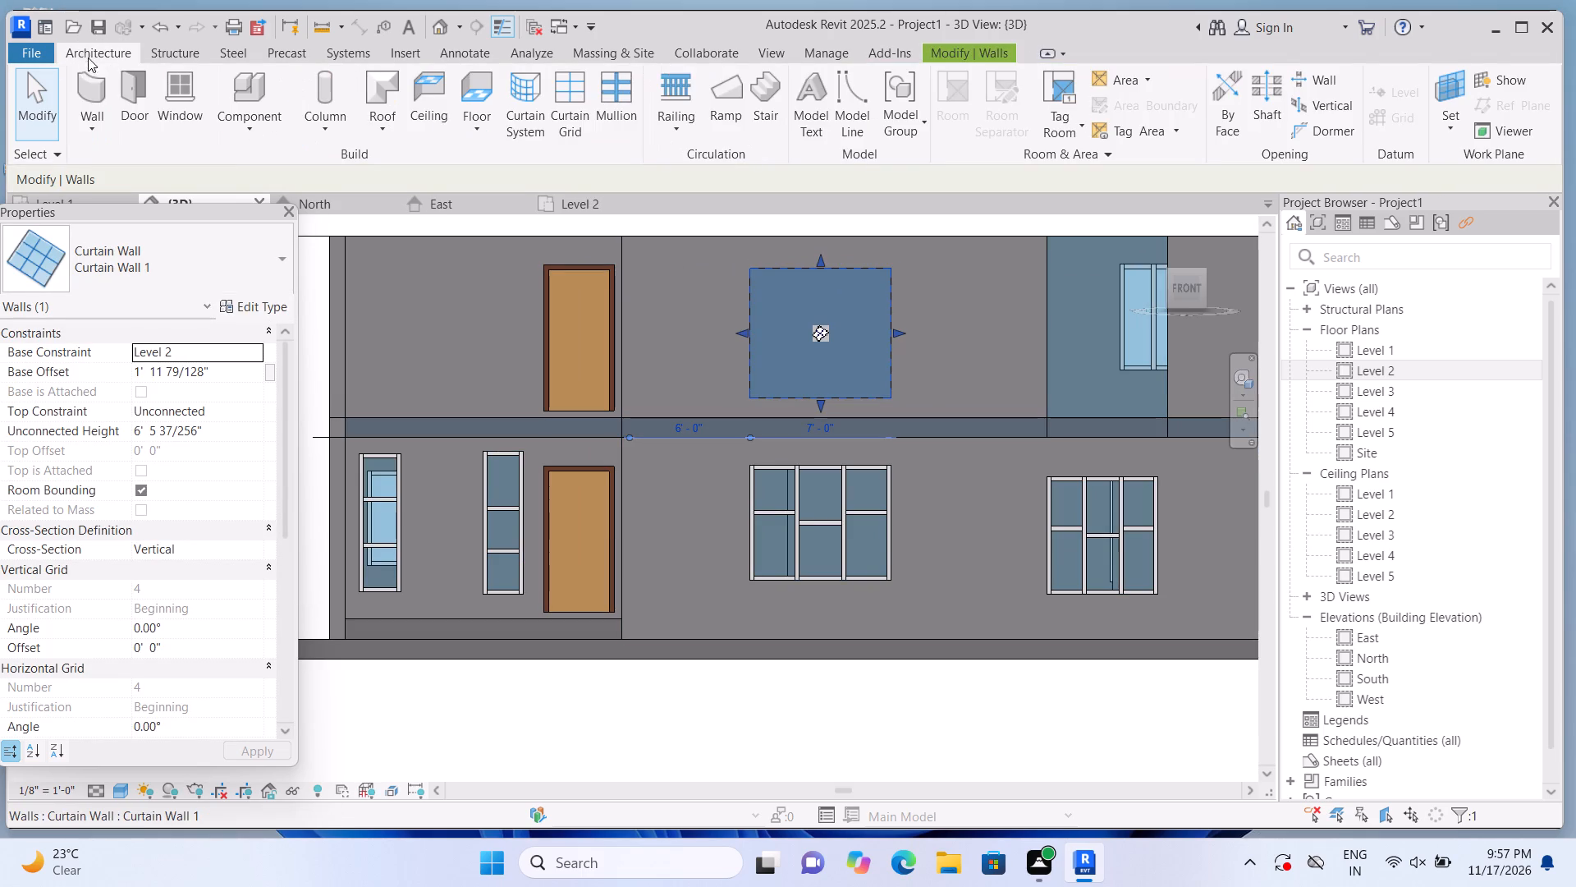
{"action": "left_click", "coordinate": [575, 122]}
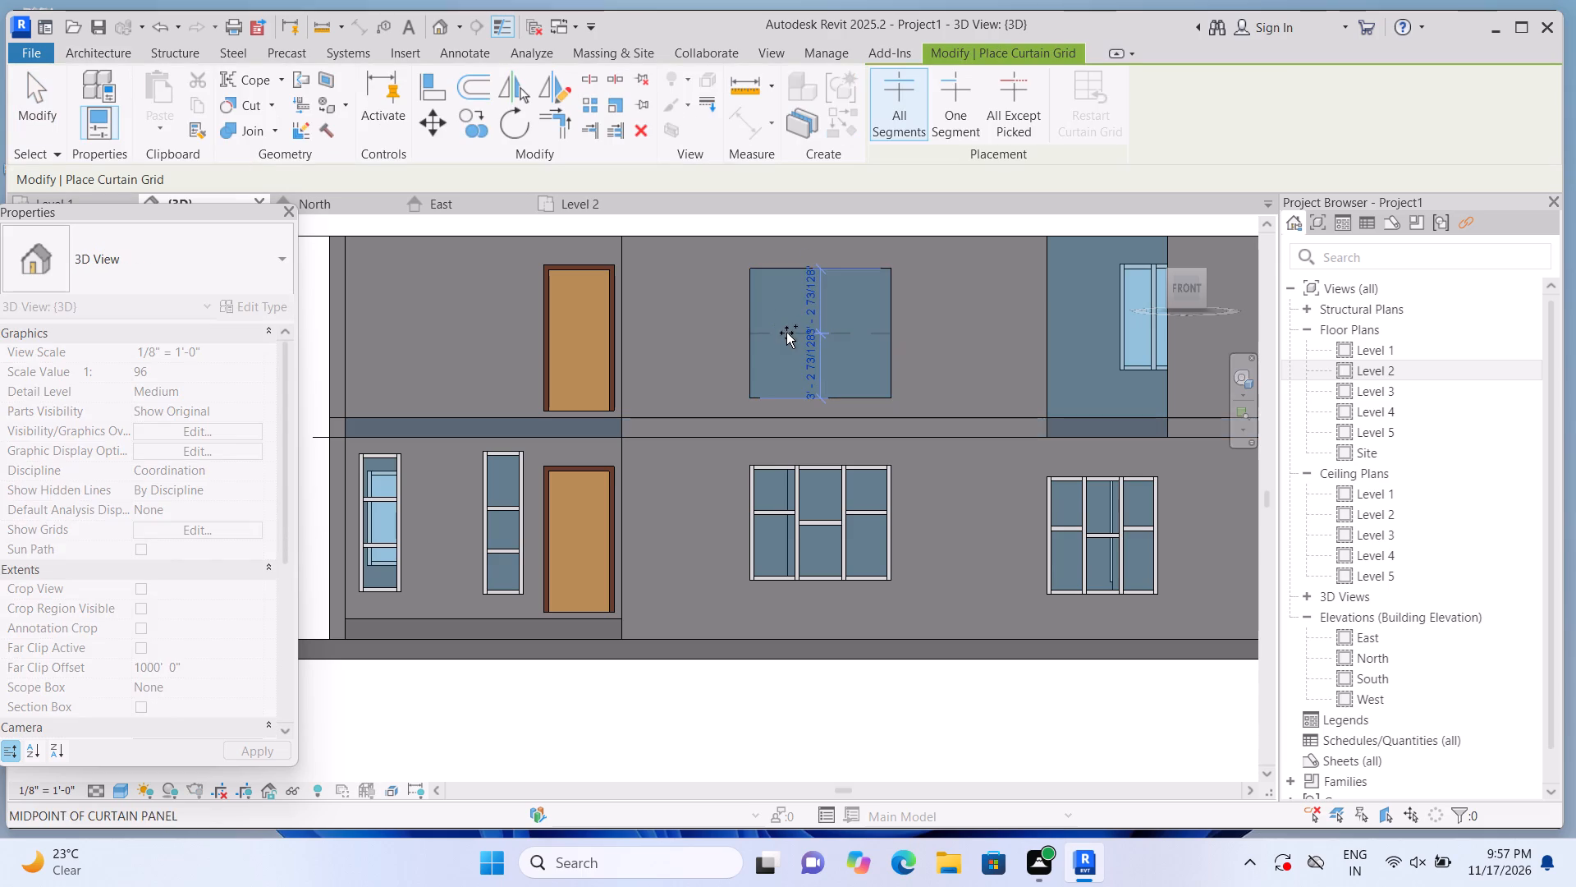
{"action": "scroll", "coordinate": [786, 333], "scroll_direction": "up", "scroll_amount": 1}
{"action": "left_click", "coordinate": [799, 278]}
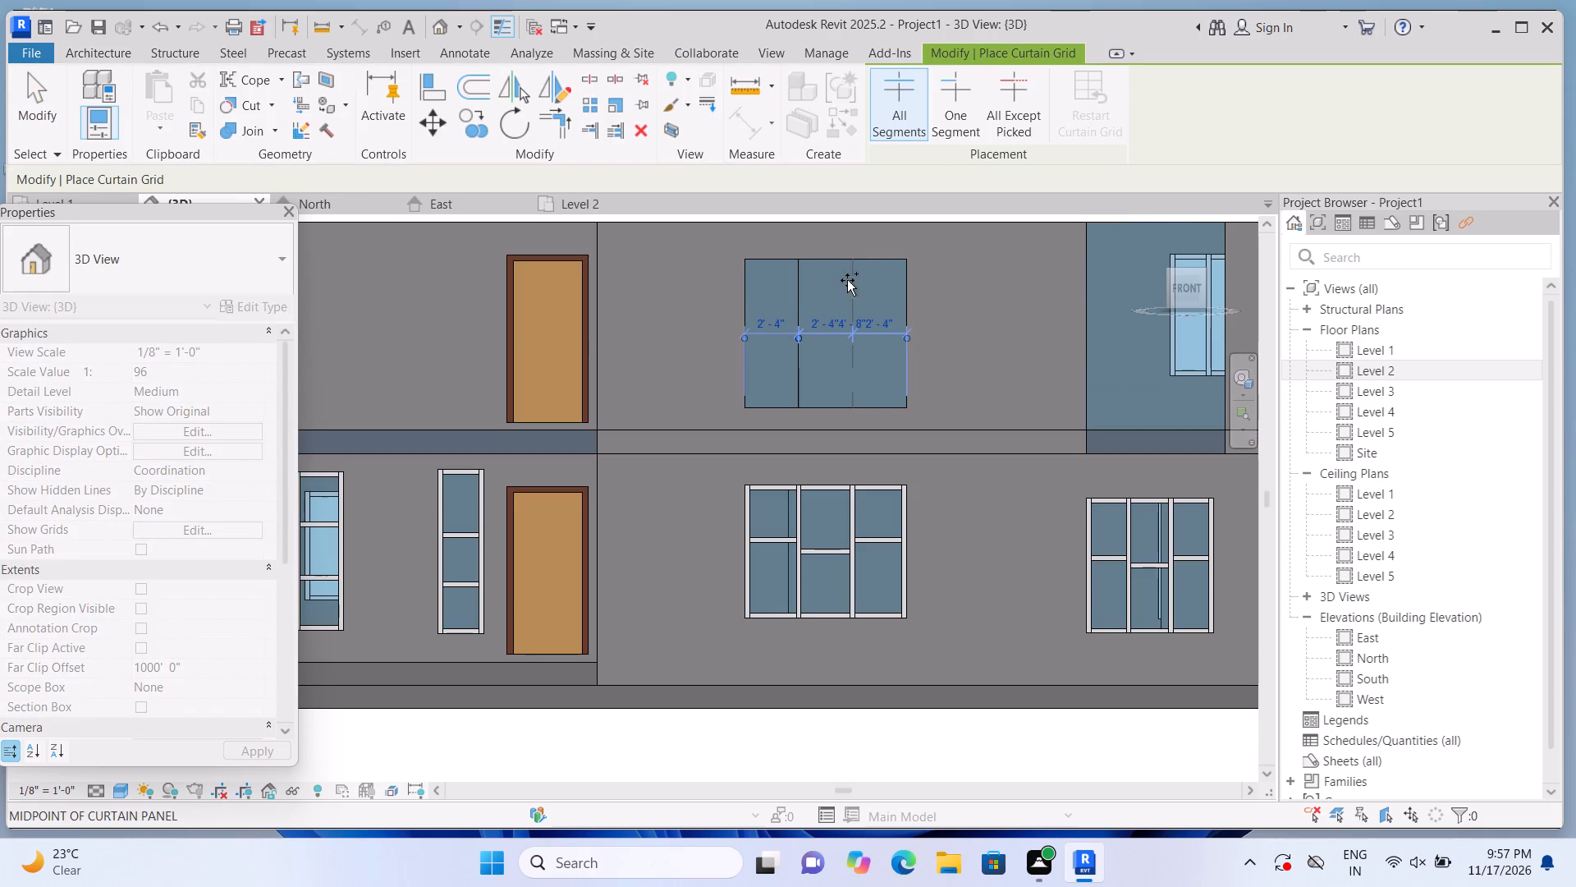
{"action": "left_click", "coordinate": [848, 279]}
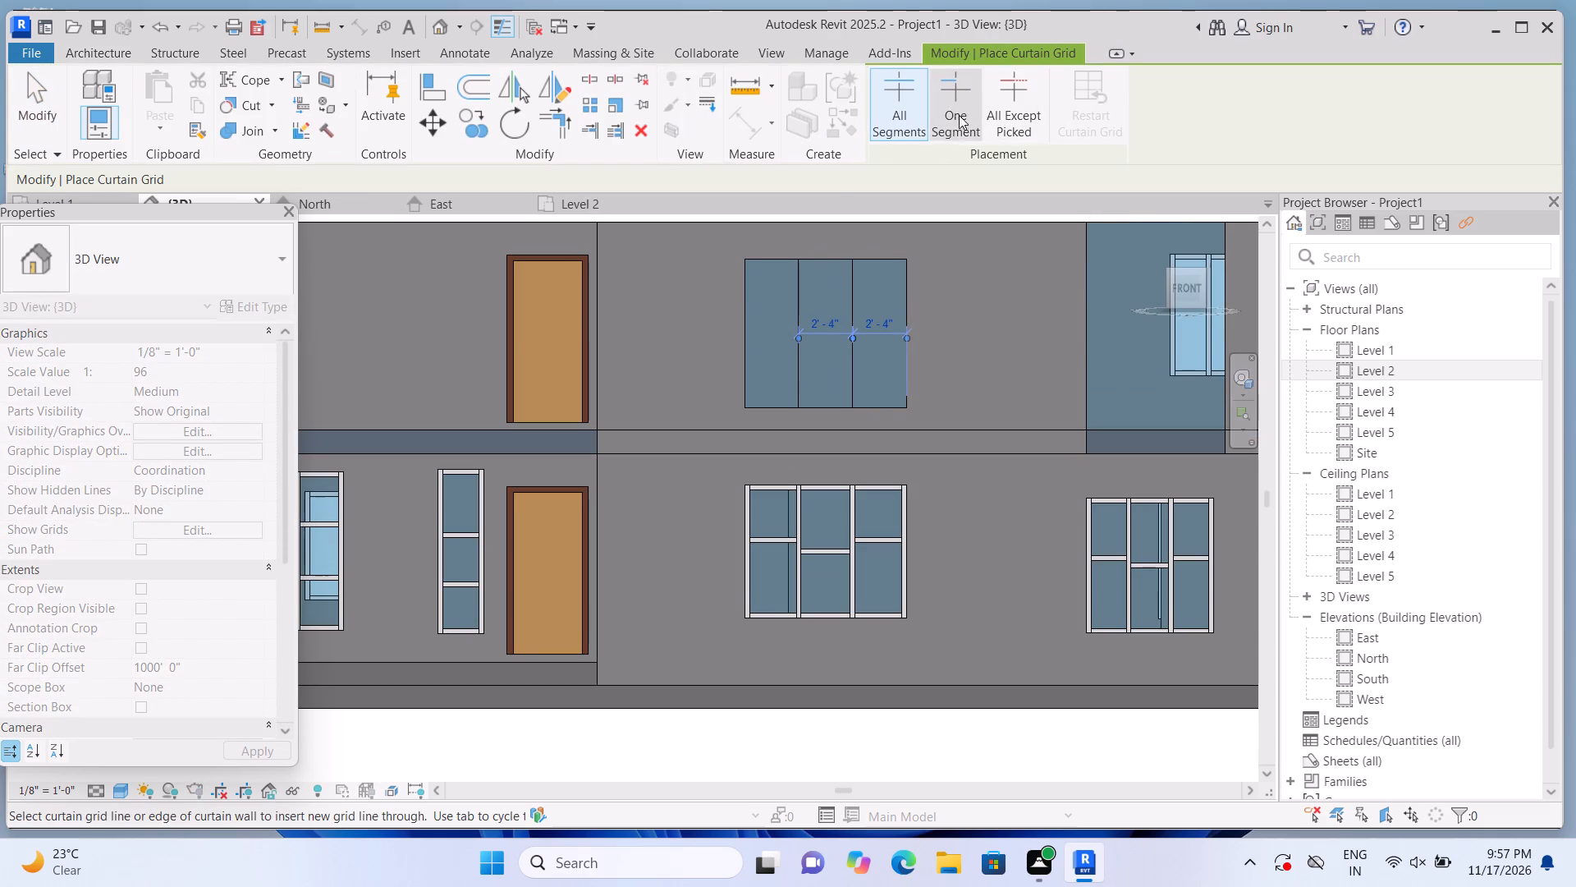
Add one-segment horizontal grid lines at mid-height in the middle panel and about 2'-9" below the top in both side panels.
{"action": "left_click", "coordinate": [955, 117]}
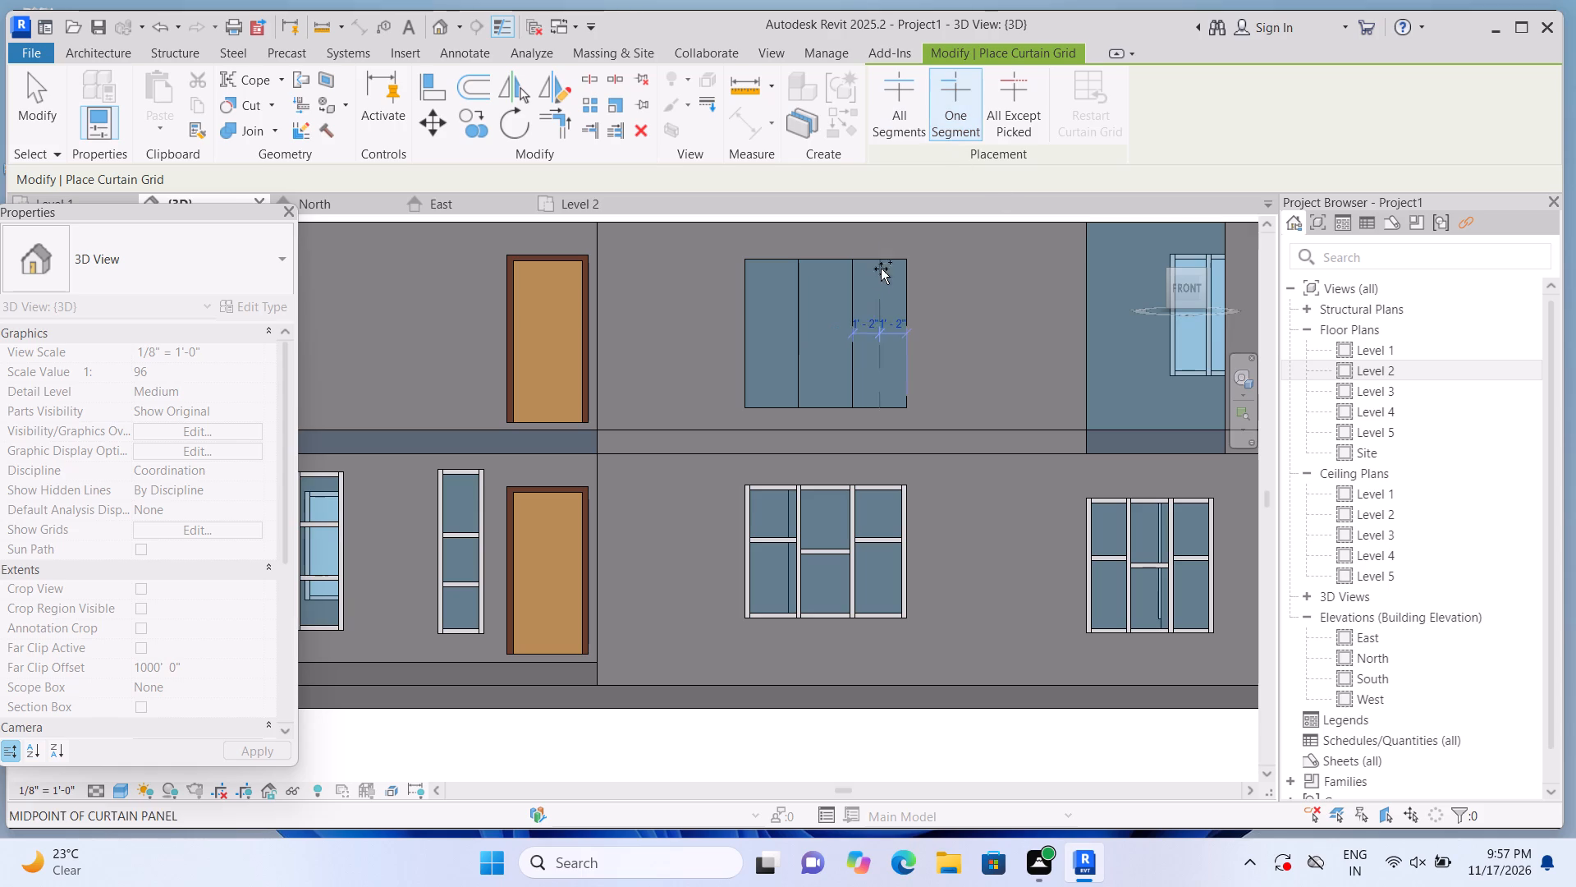
{"action": "left_click", "coordinate": [799, 347]}
{"action": "scroll", "coordinate": [792, 326], "scroll_direction": "up", "scroll_amount": 2}
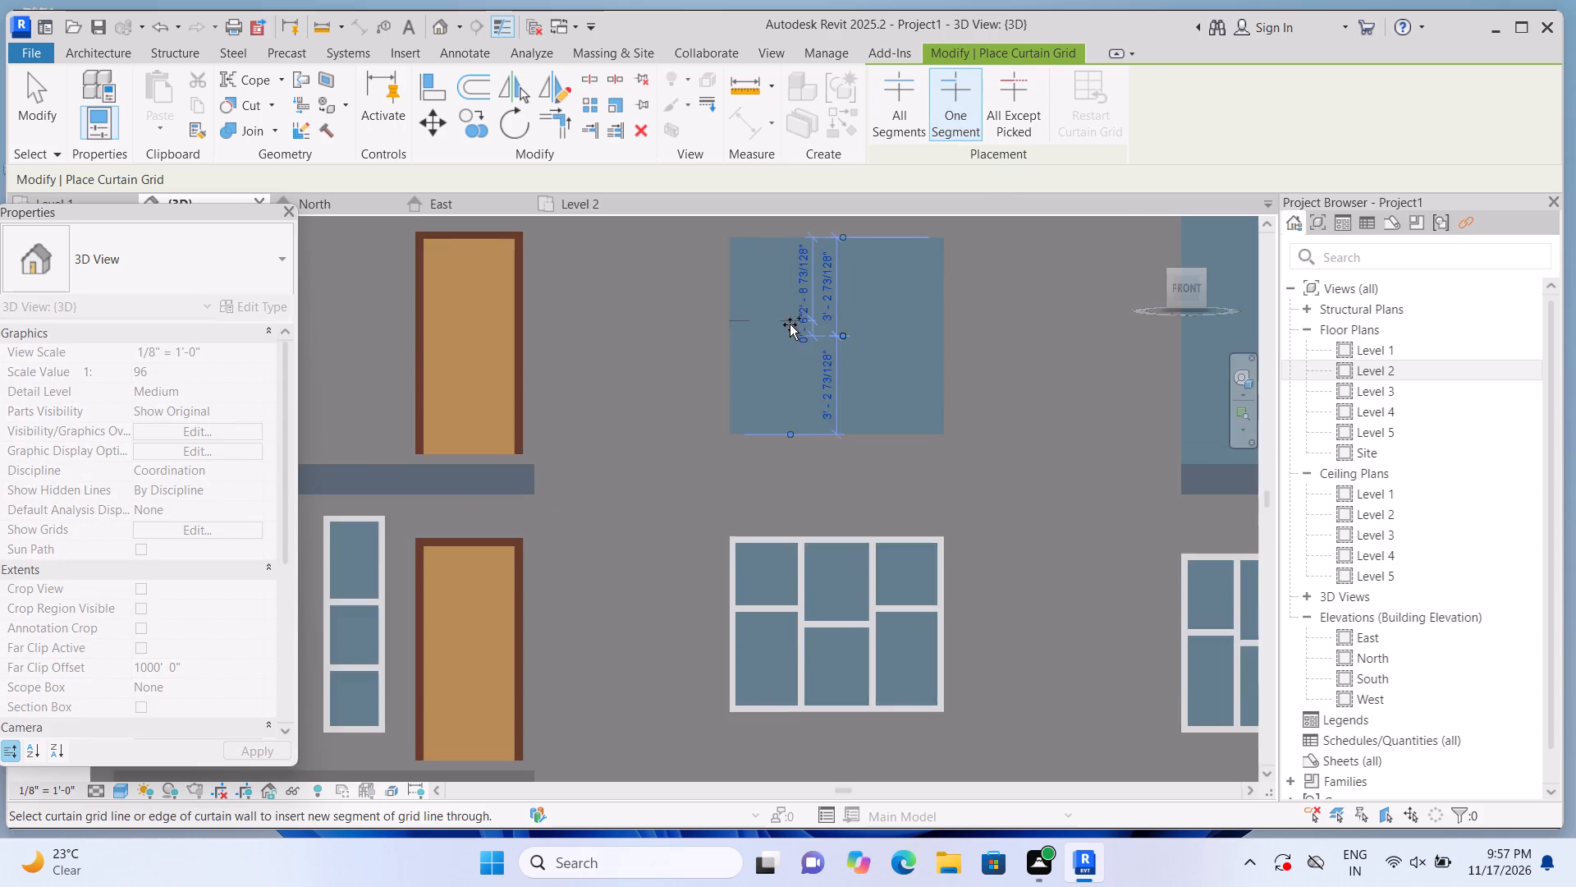
{"action": "scroll", "coordinate": [790, 324], "scroll_direction": "up", "scroll_amount": 2}
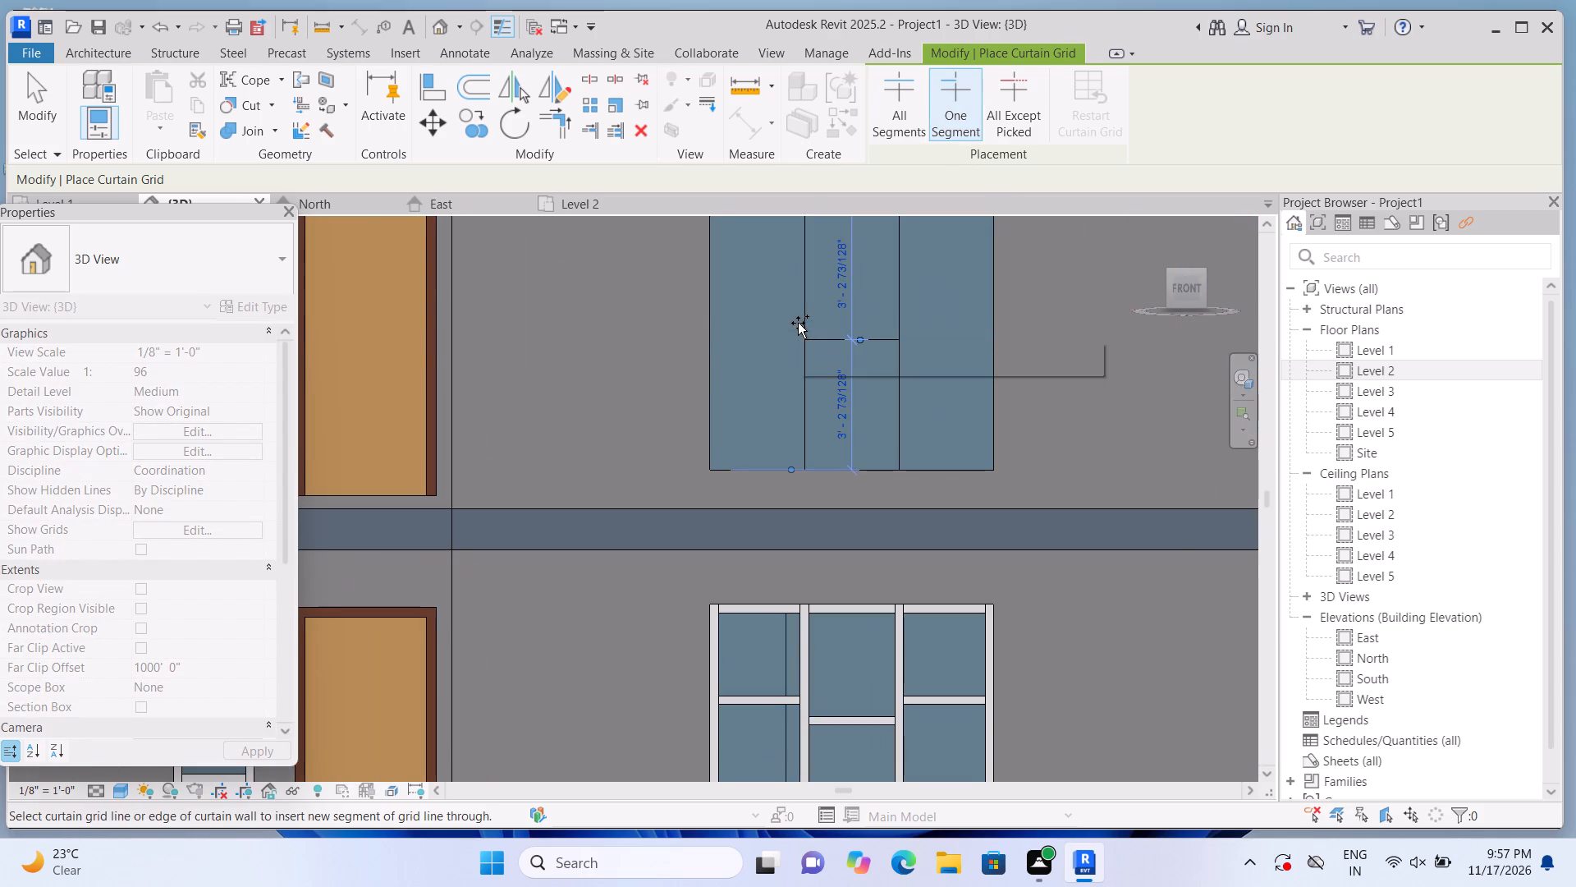
{"action": "key", "text": "Escape"}
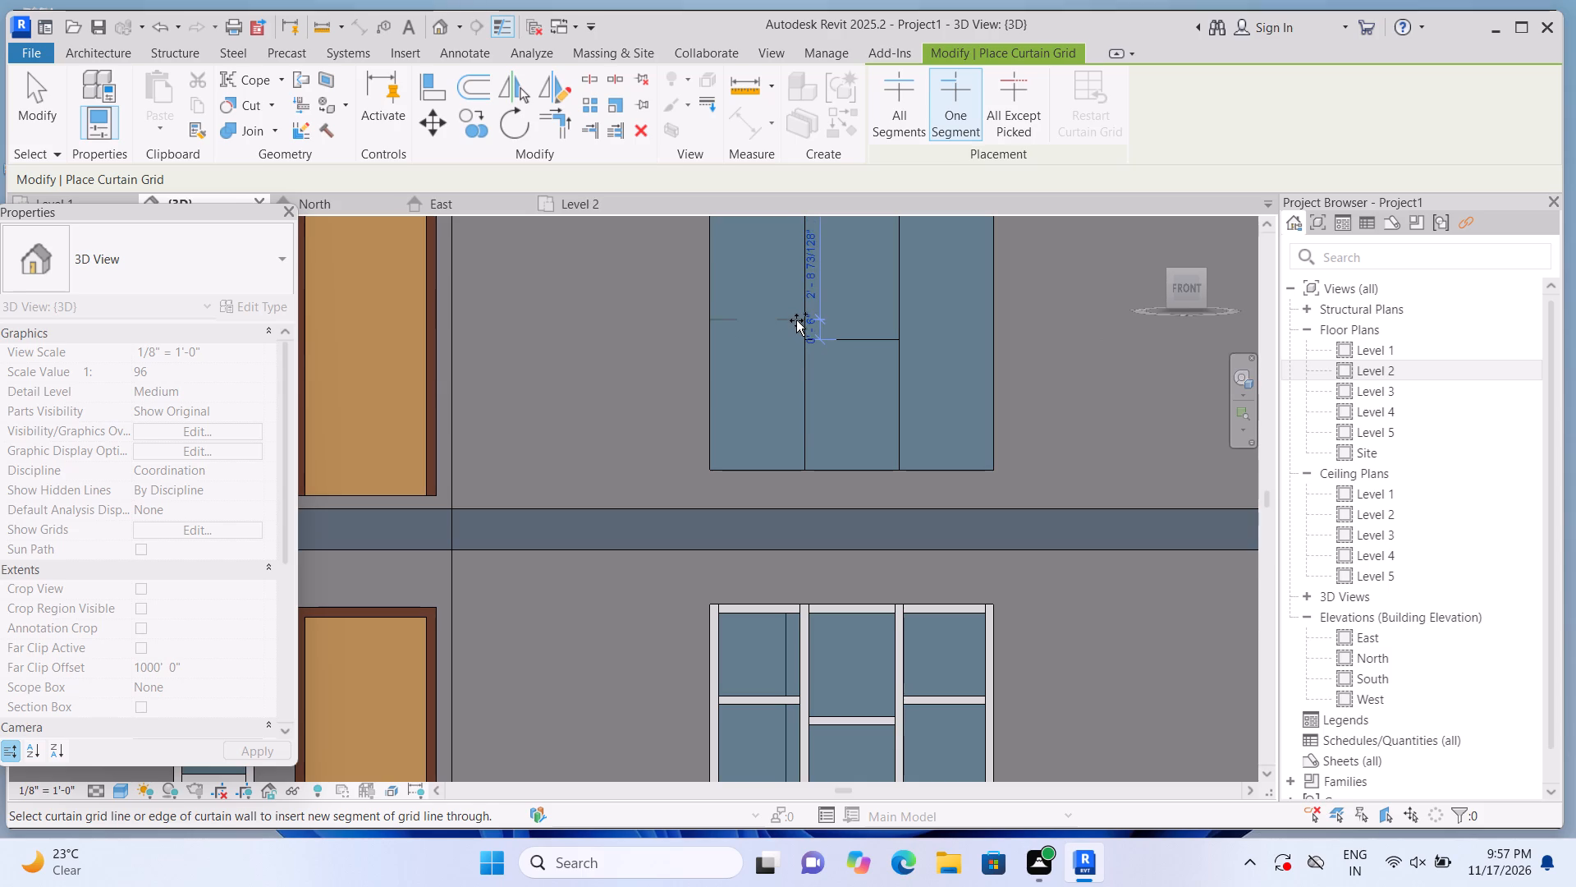
{"action": "left_click", "coordinate": [796, 320]}
{"action": "left_click", "coordinate": [907, 313]}
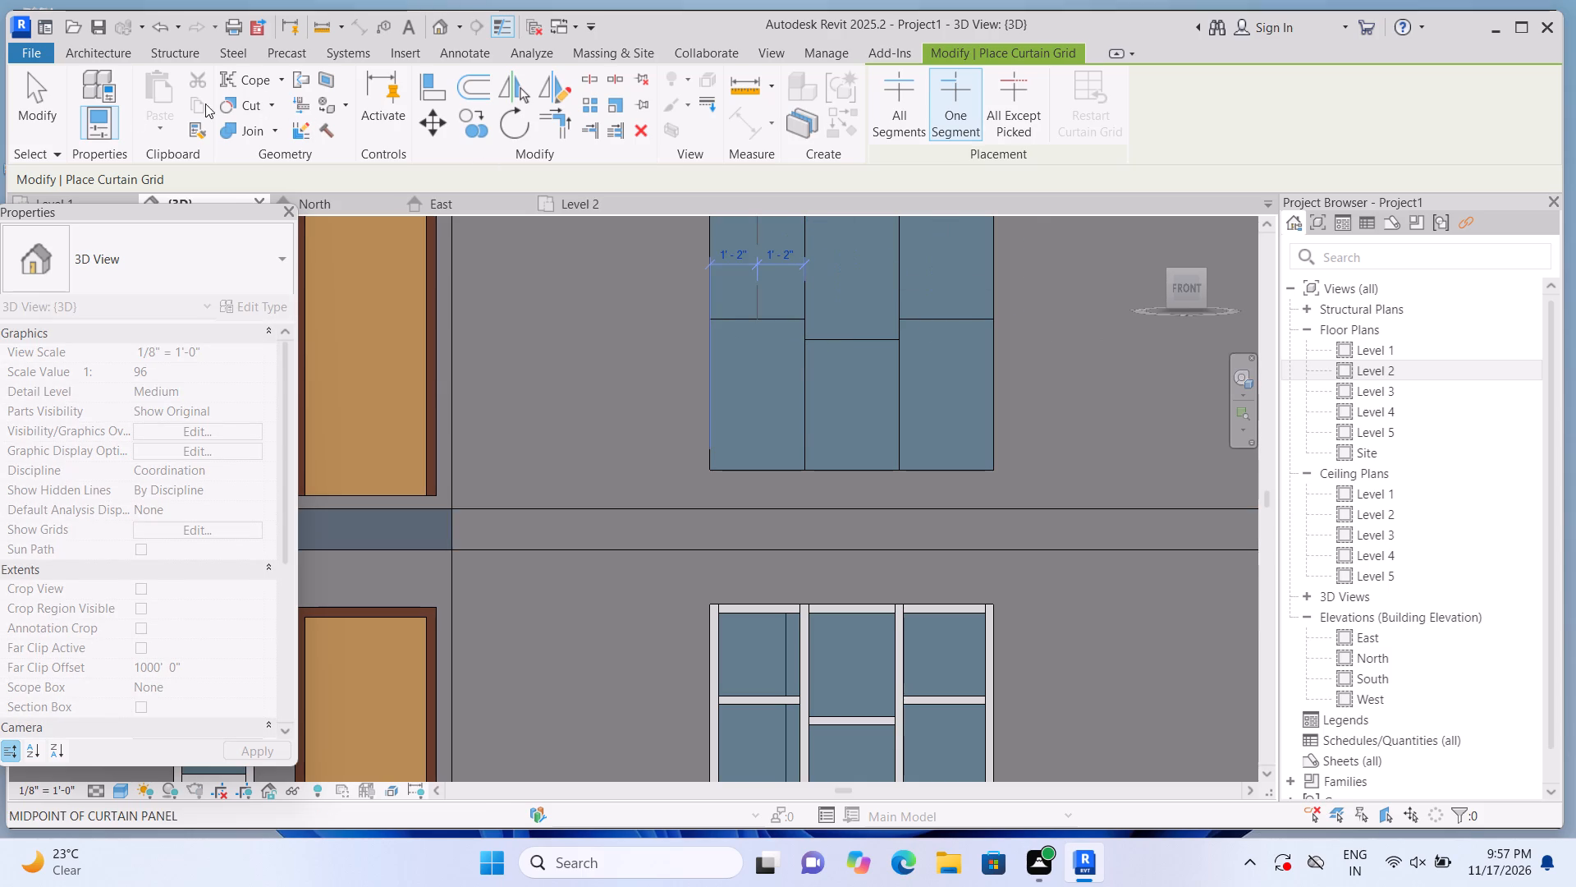
Place 2.5" x 5" rectangular mullions along all vertical and horizontal grid lines and the four outer edges of this curtain wall.
{"action": "left_click", "coordinate": [119, 55]}
{"action": "left_click", "coordinate": [629, 106]}
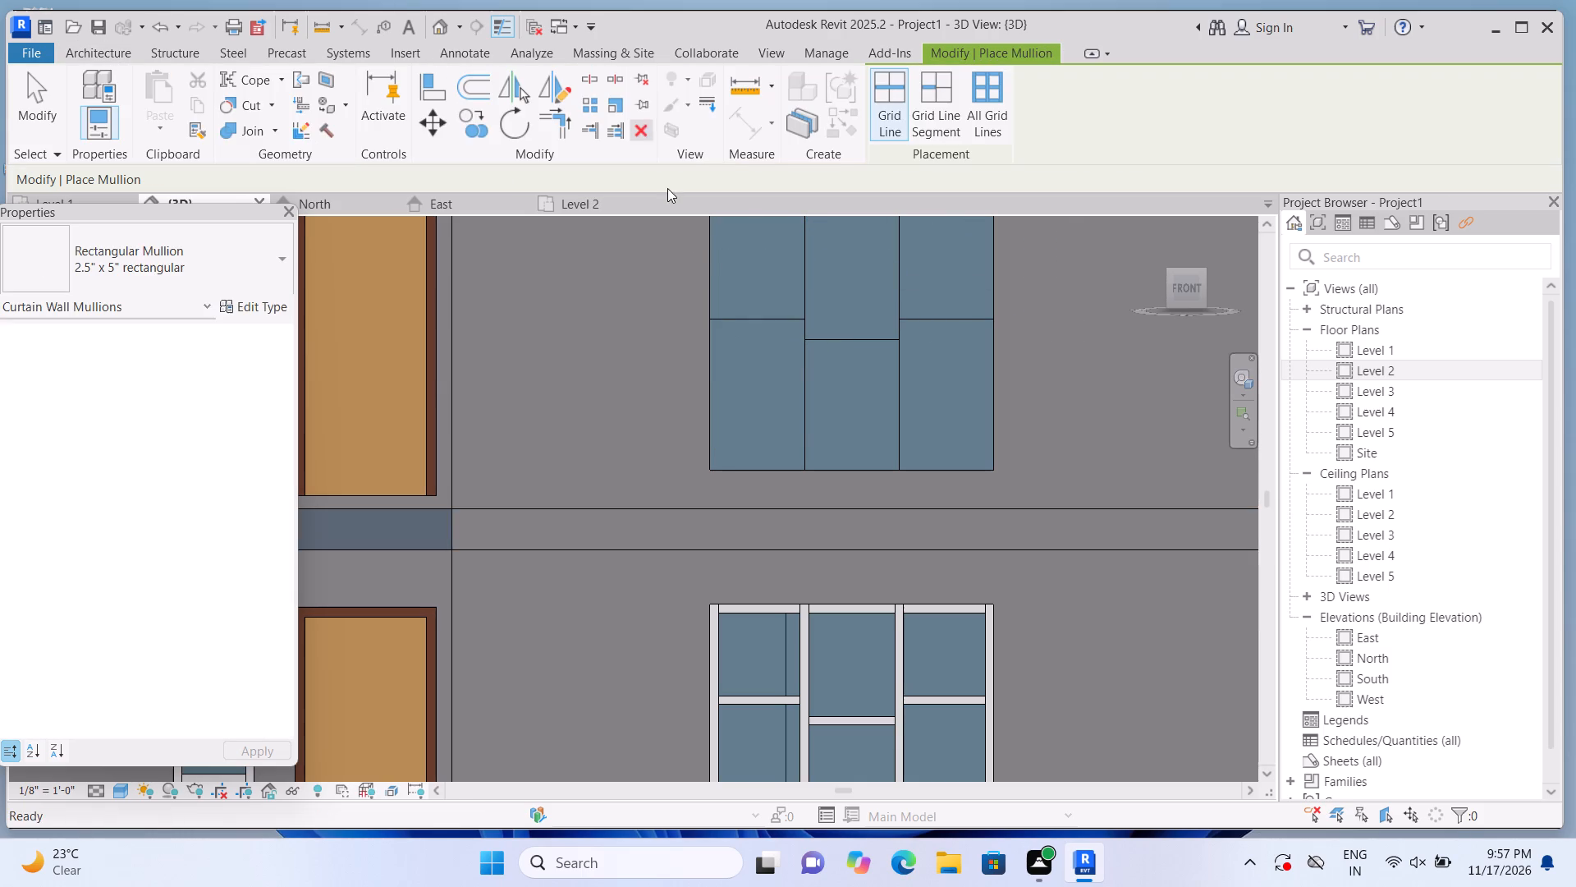
{"action": "left_click", "coordinate": [705, 300]}
{"action": "left_click", "coordinate": [777, 331]}
{"action": "left_click", "coordinate": [799, 329]}
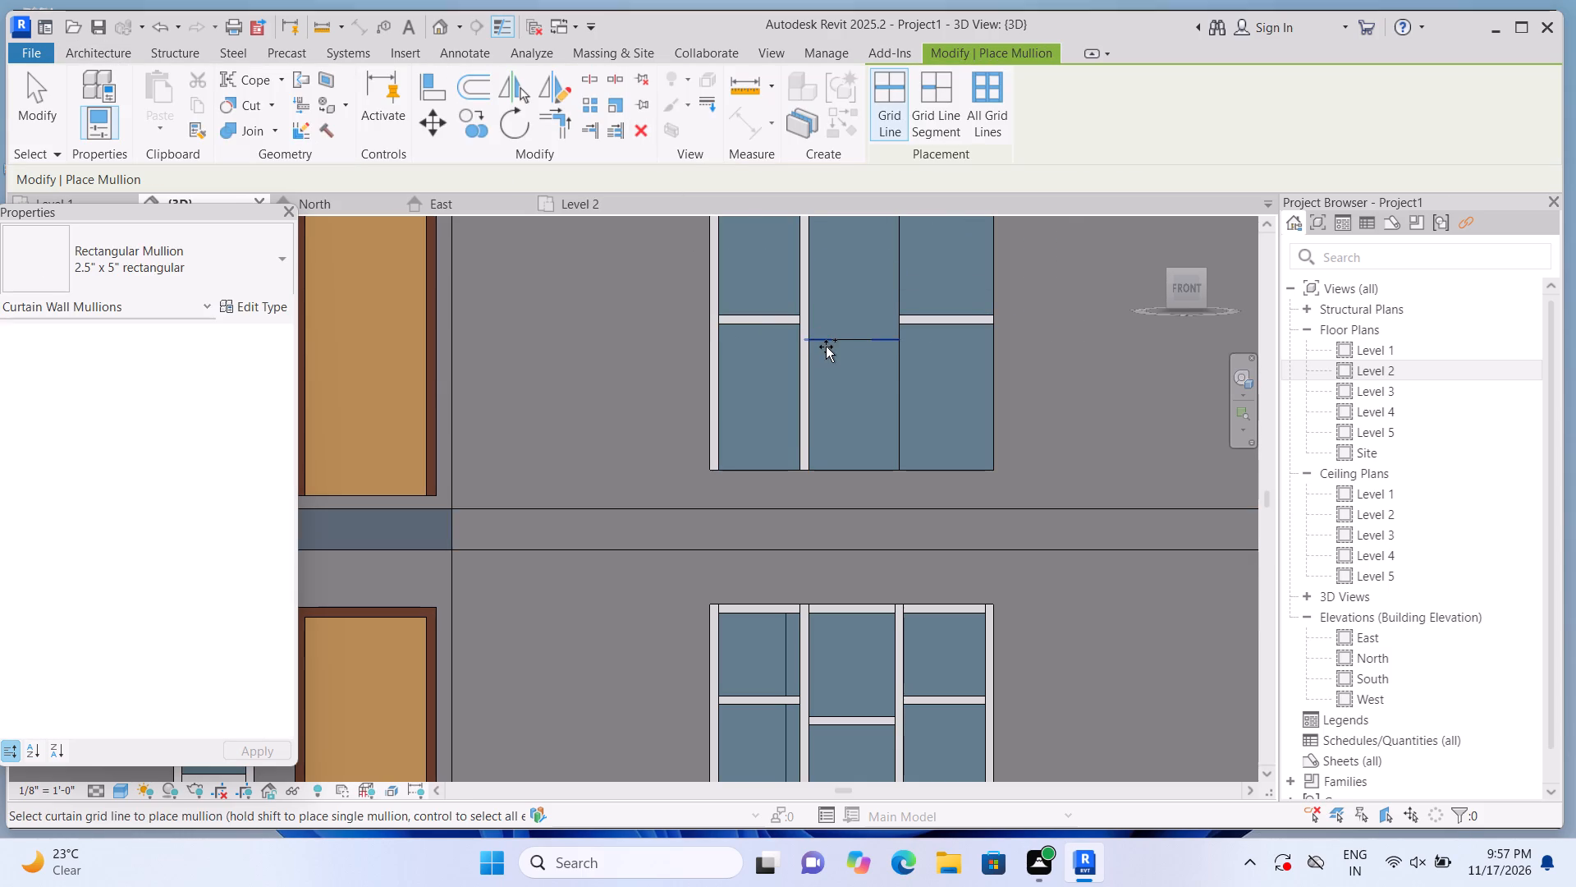
{"action": "left_click", "coordinate": [826, 346]}
{"action": "left_click", "coordinate": [912, 386]}
{"action": "left_click", "coordinate": [999, 372]}
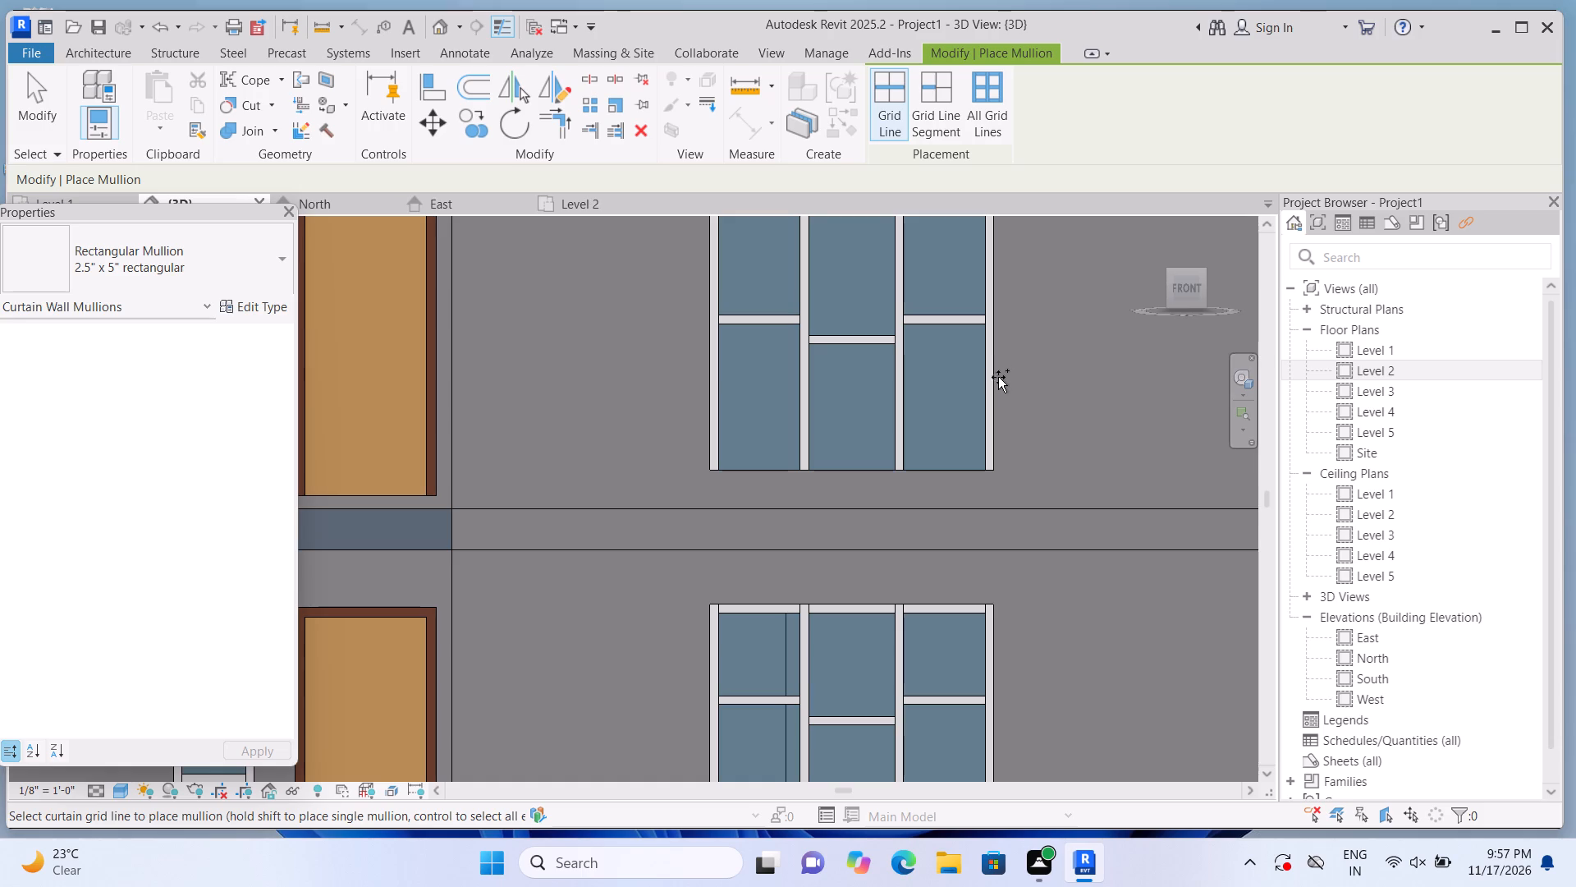
{"action": "scroll", "coordinate": [994, 391], "scroll_direction": "down", "scroll_amount": 3}
{"action": "left_click", "coordinate": [955, 287]}
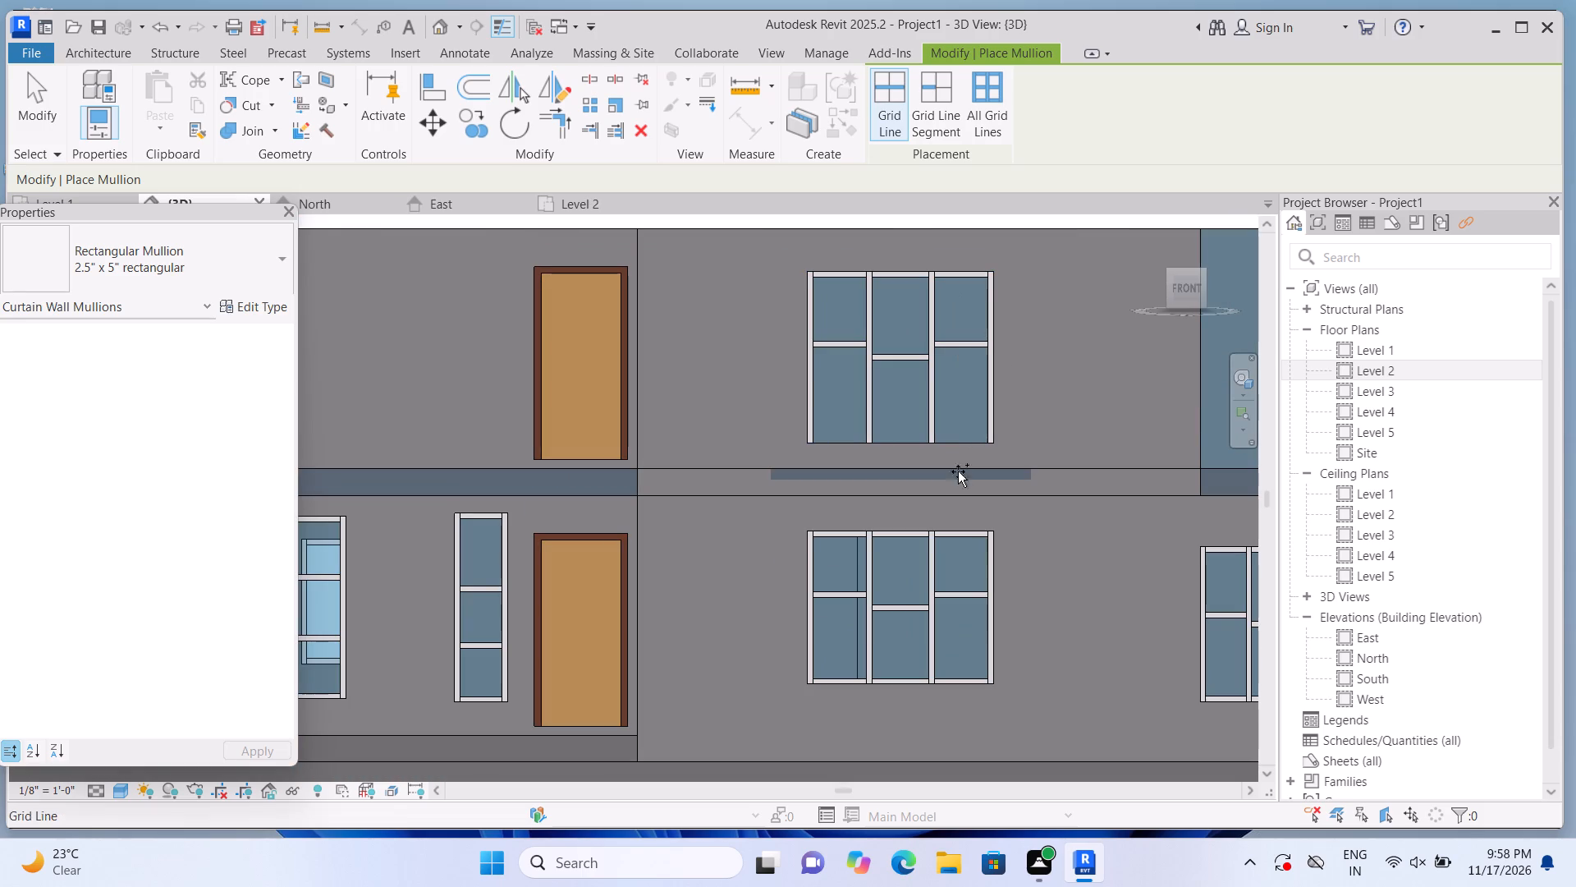
{"action": "left_click", "coordinate": [958, 447]}
{"action": "scroll", "coordinate": [957, 446], "scroll_direction": "down", "scroll_amount": 5}
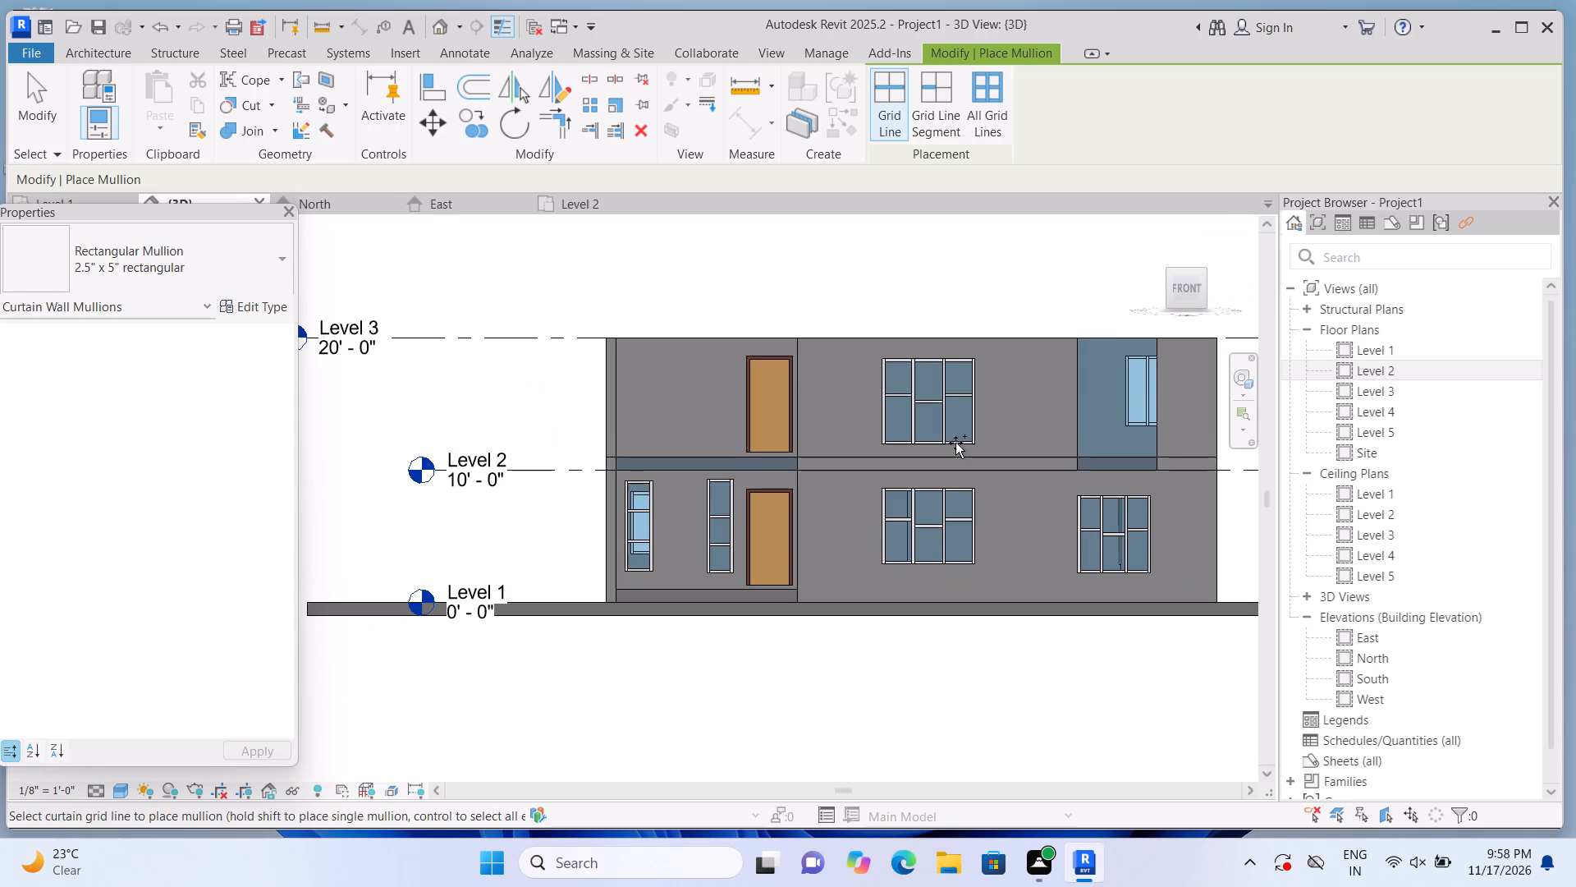
{"action": "key", "text": "Escape"}
{"action": "scroll", "coordinate": [951, 449], "scroll_direction": "down", "scroll_amount": 3}
{"action": "scroll", "coordinate": [1240, 427], "scroll_direction": "up", "scroll_amount": 1}
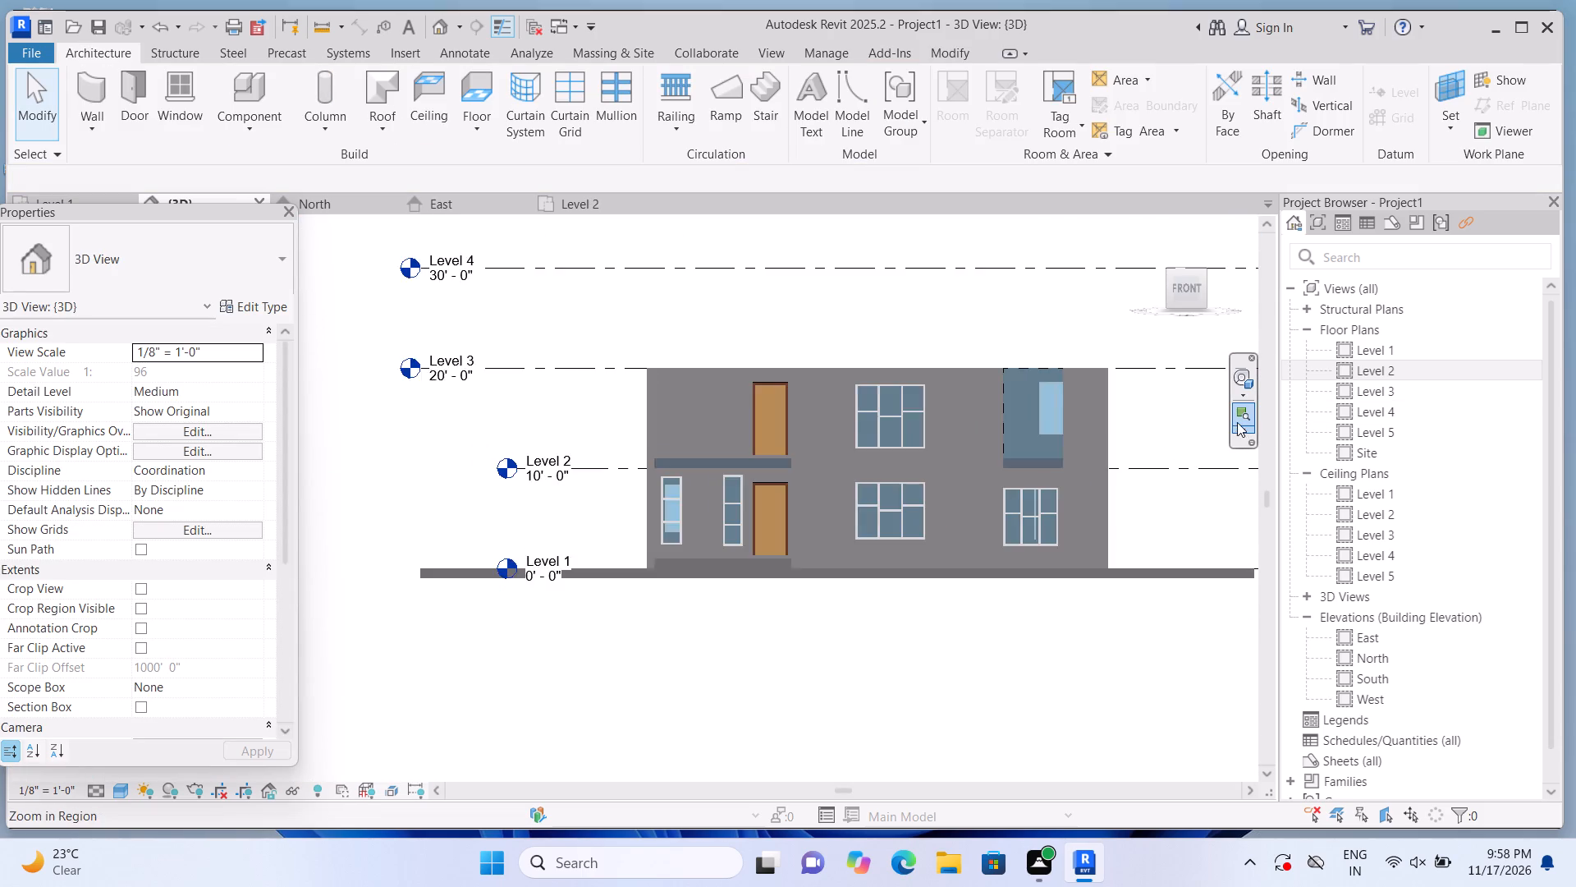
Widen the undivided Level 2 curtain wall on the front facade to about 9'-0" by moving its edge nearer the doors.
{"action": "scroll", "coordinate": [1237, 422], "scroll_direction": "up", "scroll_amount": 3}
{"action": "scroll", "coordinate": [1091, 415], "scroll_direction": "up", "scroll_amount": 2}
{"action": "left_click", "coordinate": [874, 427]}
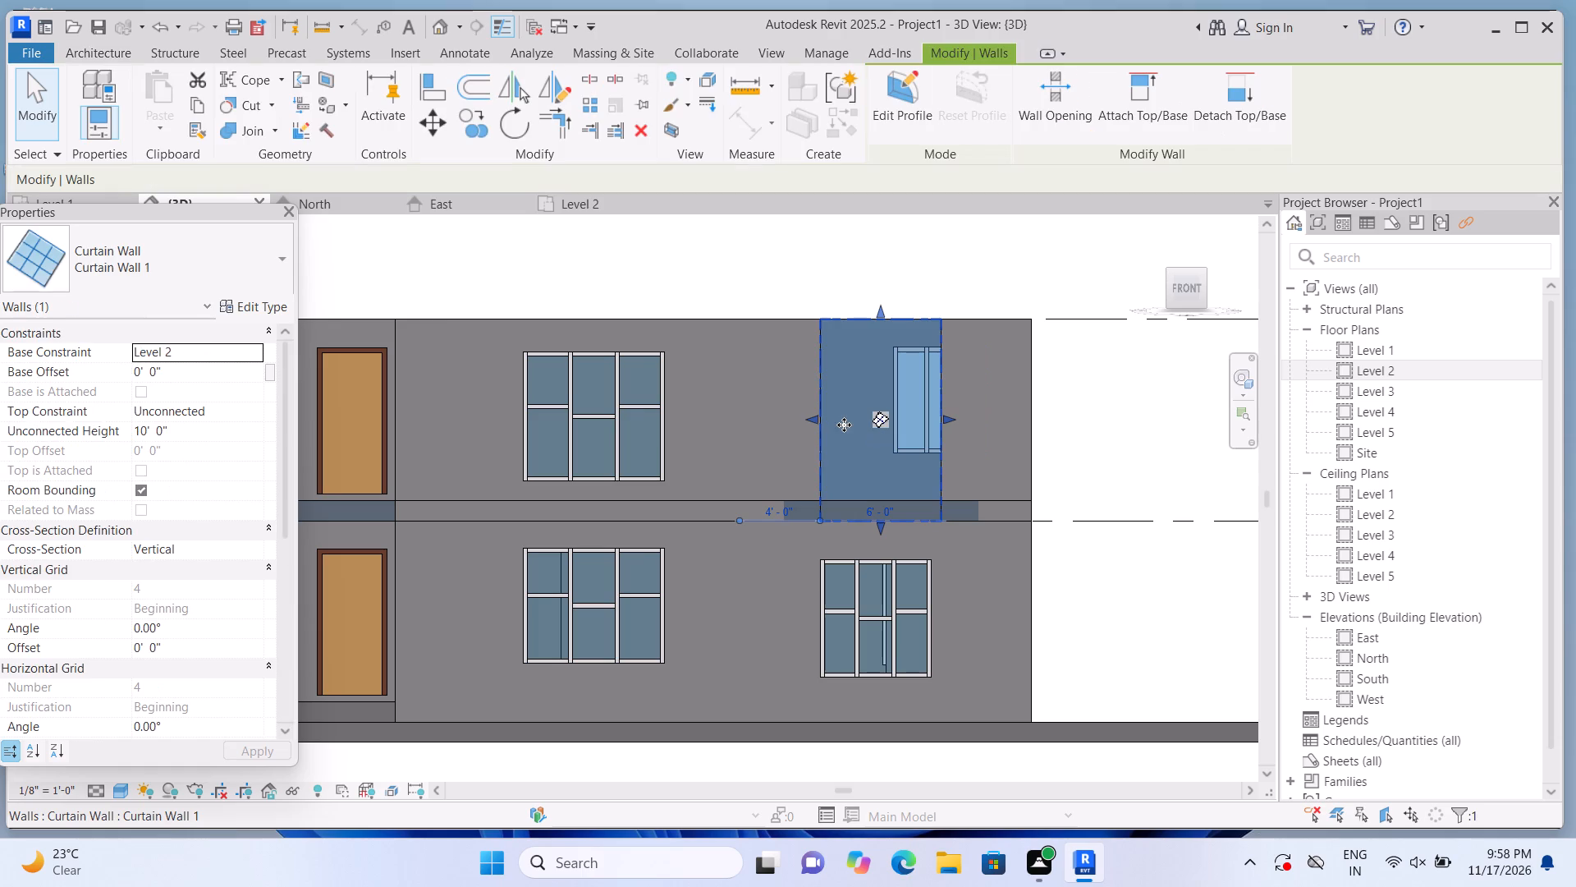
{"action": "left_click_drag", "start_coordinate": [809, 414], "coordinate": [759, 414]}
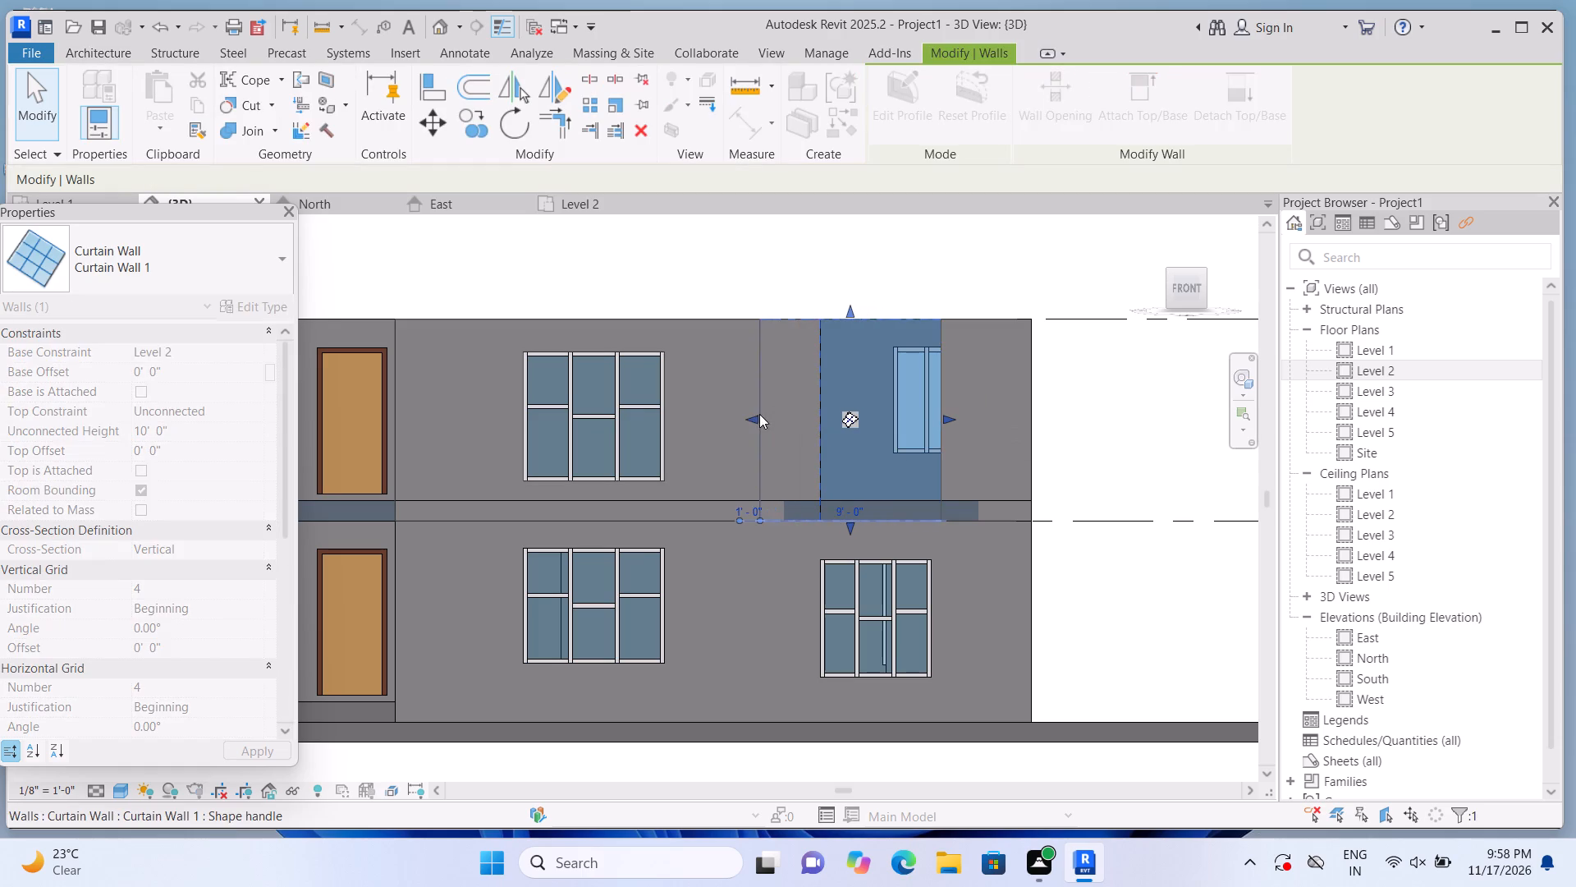
Raise this curtain wall's bottom edge to about 2'-3" above Level 2 and lower its top edge for a height of about 5'-5".
{"action": "left_click_drag", "start_coordinate": [846, 522], "coordinate": [846, 460]}
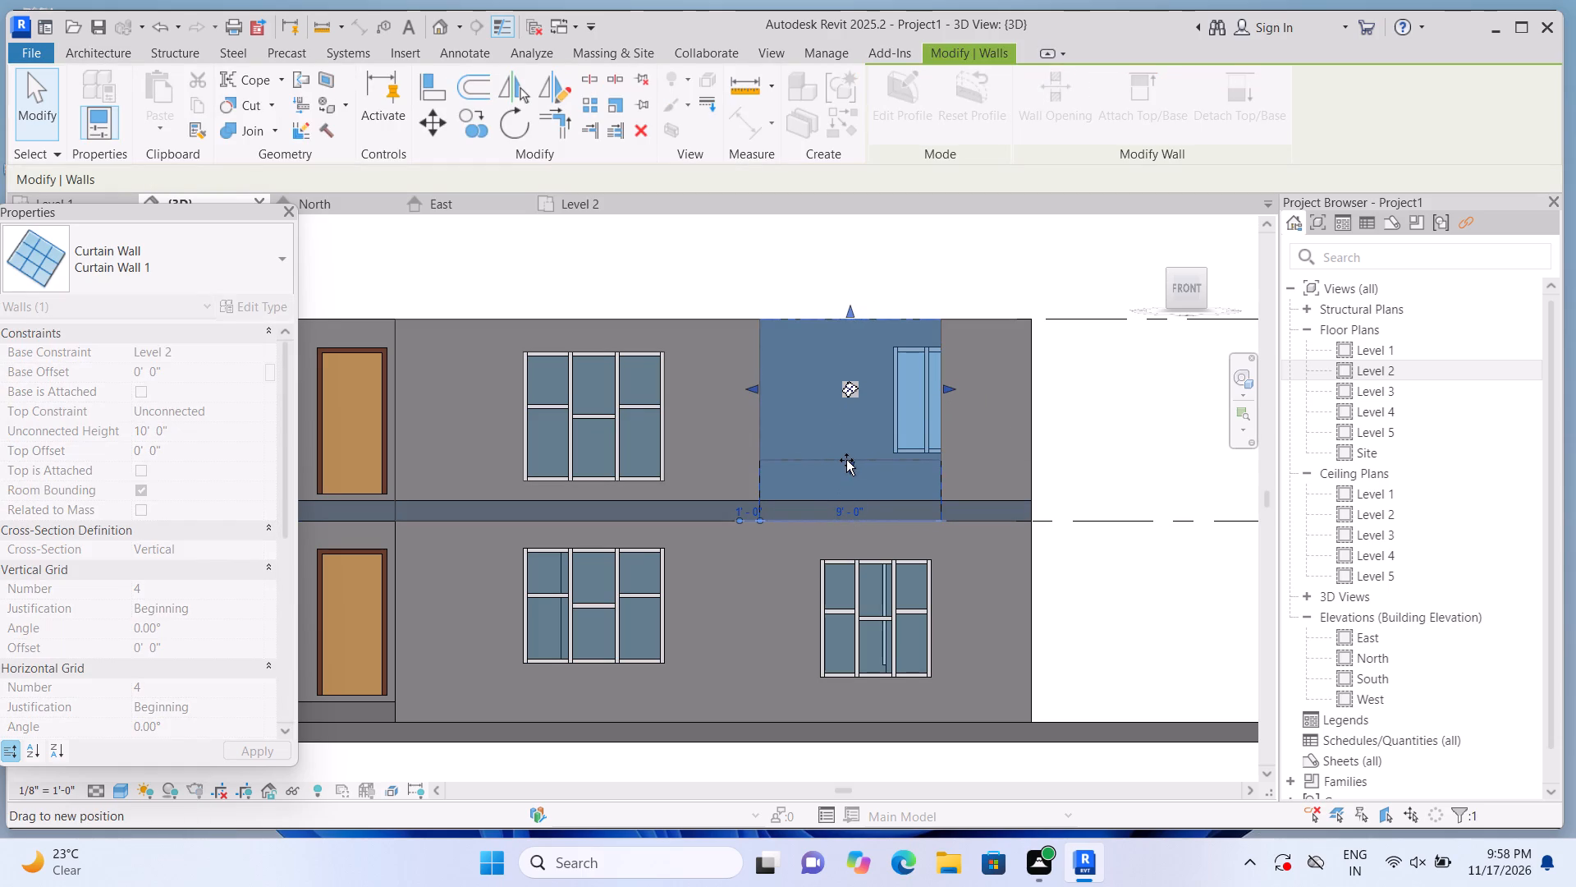
{"action": "left_click_drag", "start_coordinate": [846, 460], "coordinate": [849, 468]}
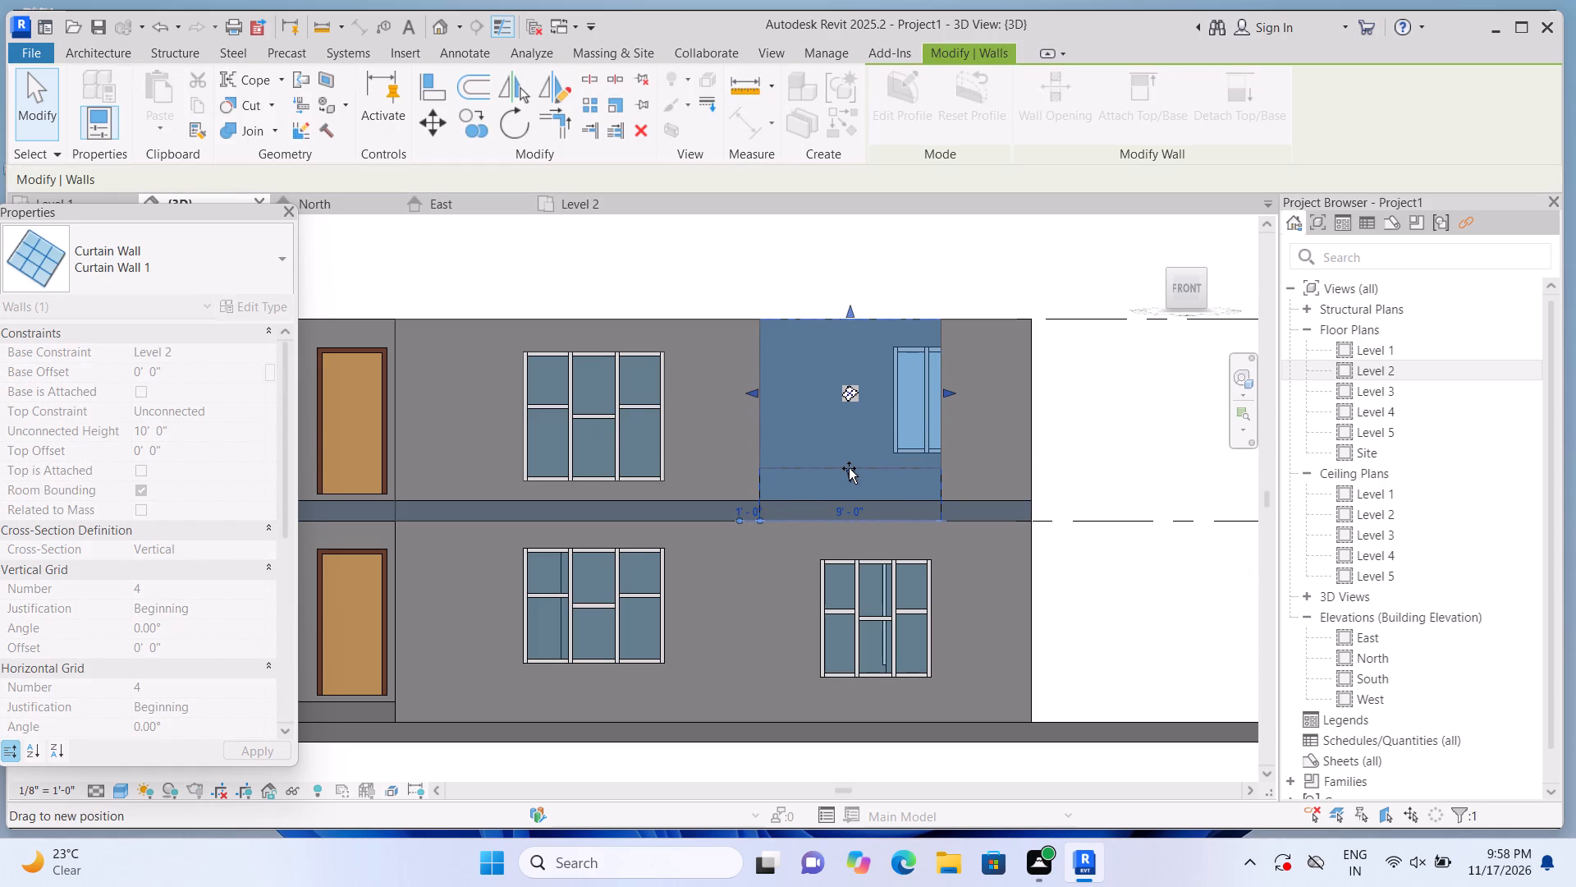
{"action": "left_click_drag", "start_coordinate": [849, 468], "coordinate": [849, 483]}
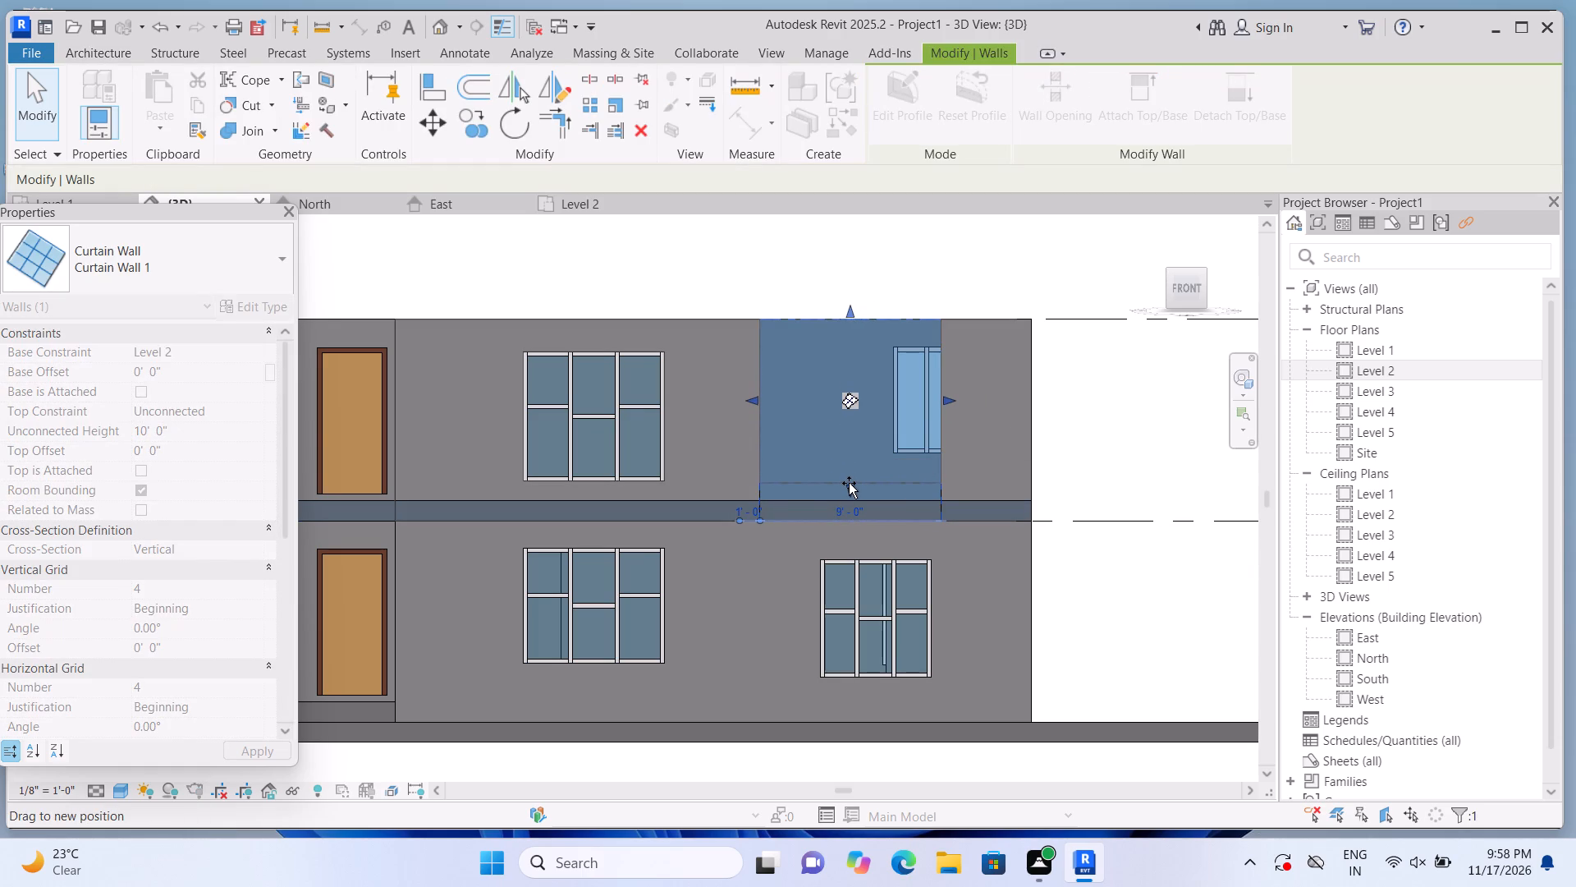
{"action": "left_click_drag", "start_coordinate": [849, 483], "coordinate": [850, 471]}
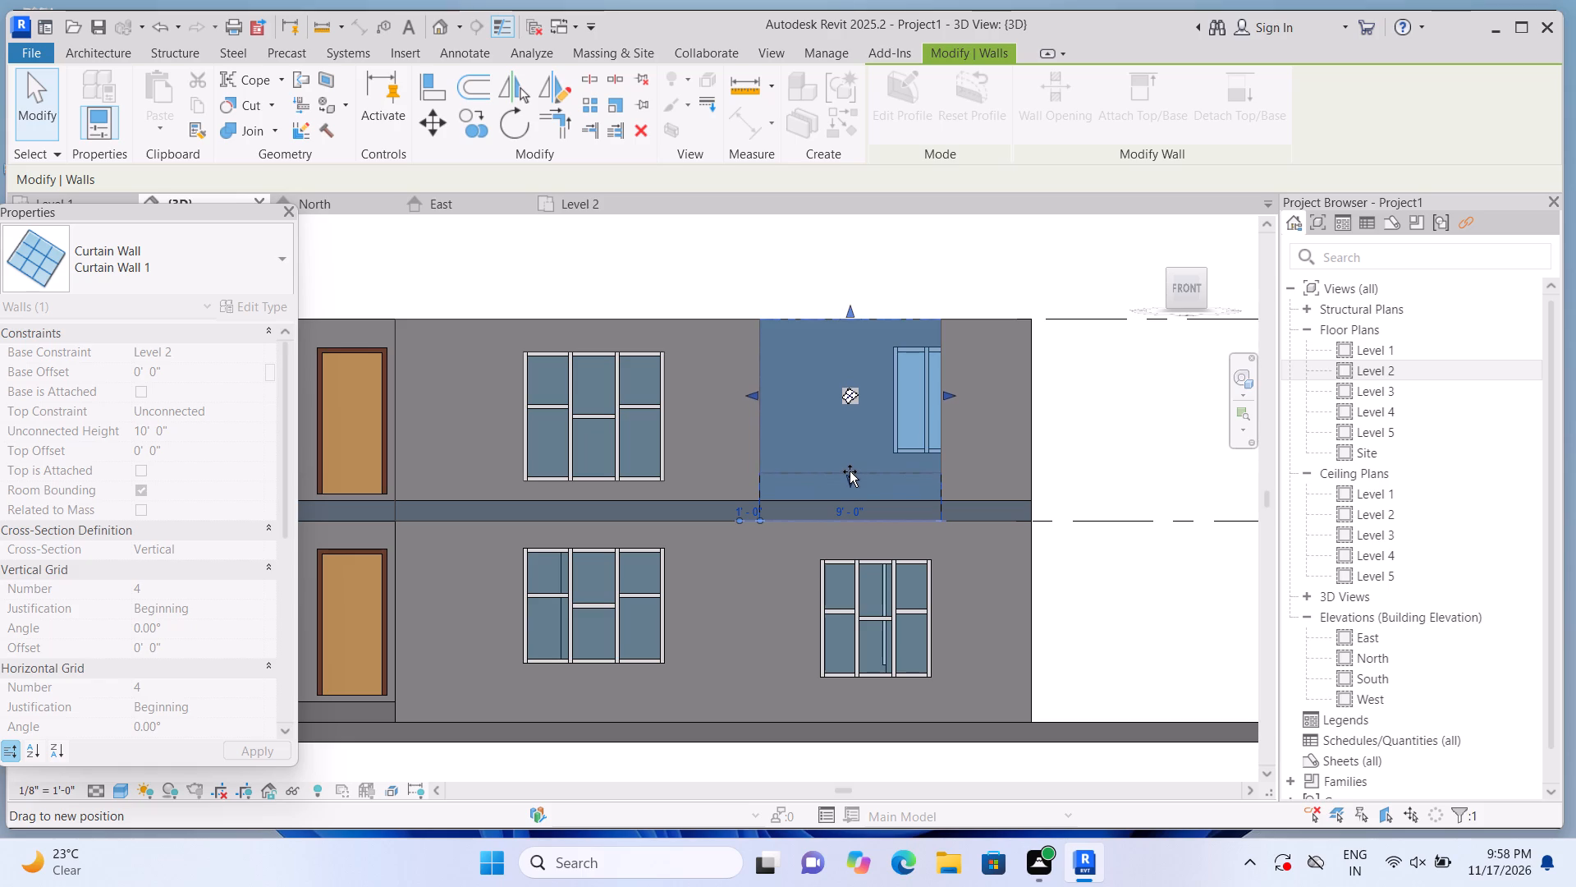
{"action": "left_click_drag", "start_coordinate": [850, 471], "coordinate": [850, 466]}
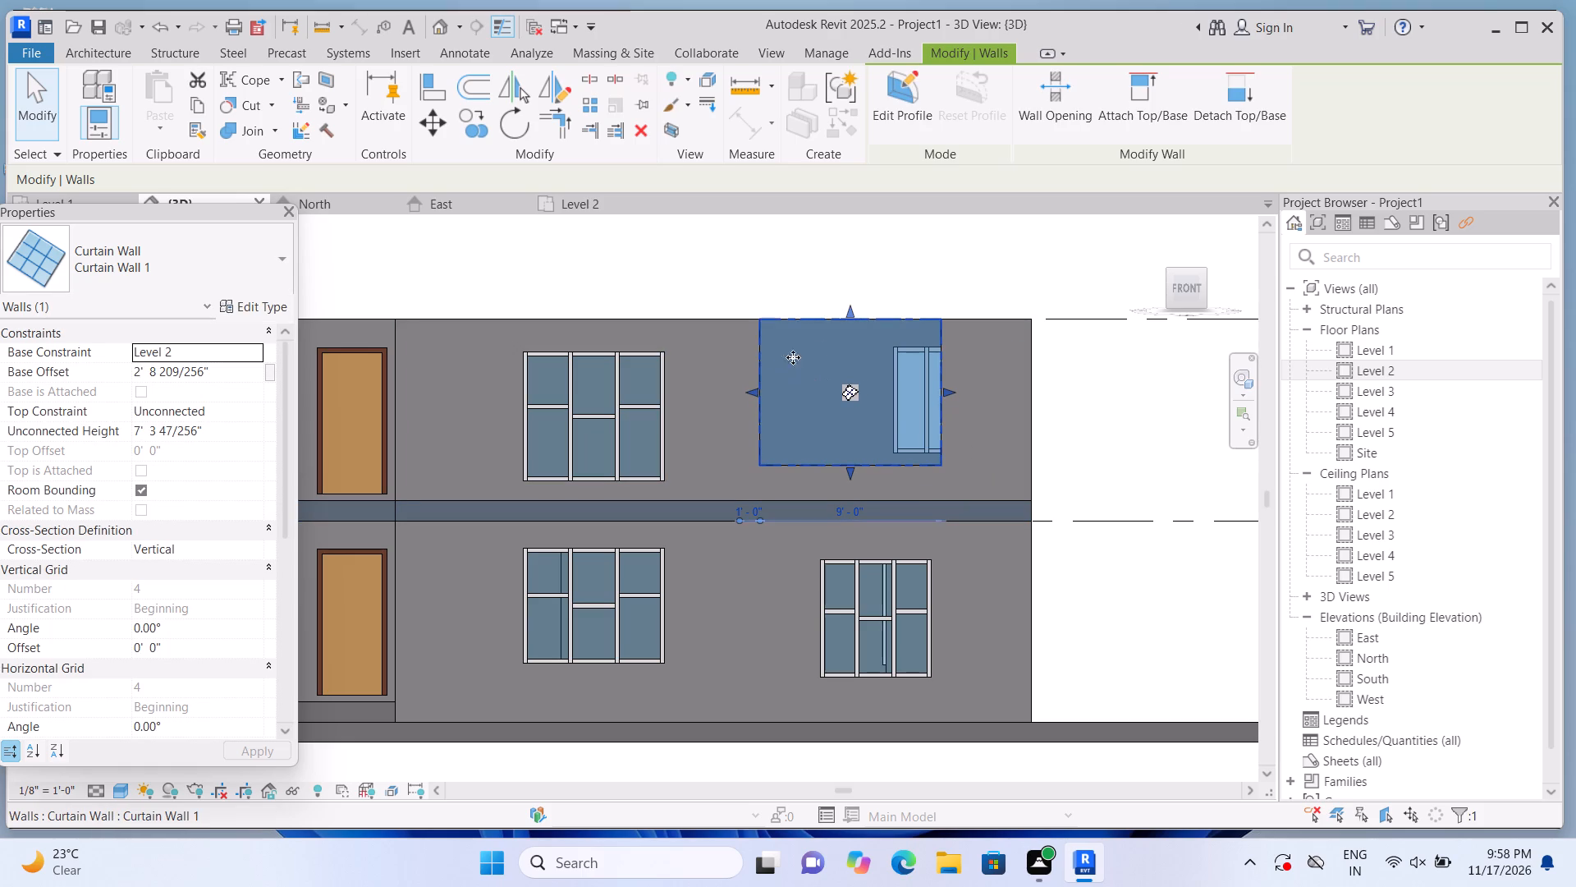
{"action": "left_click_drag", "start_coordinate": [849, 307], "coordinate": [849, 310]}
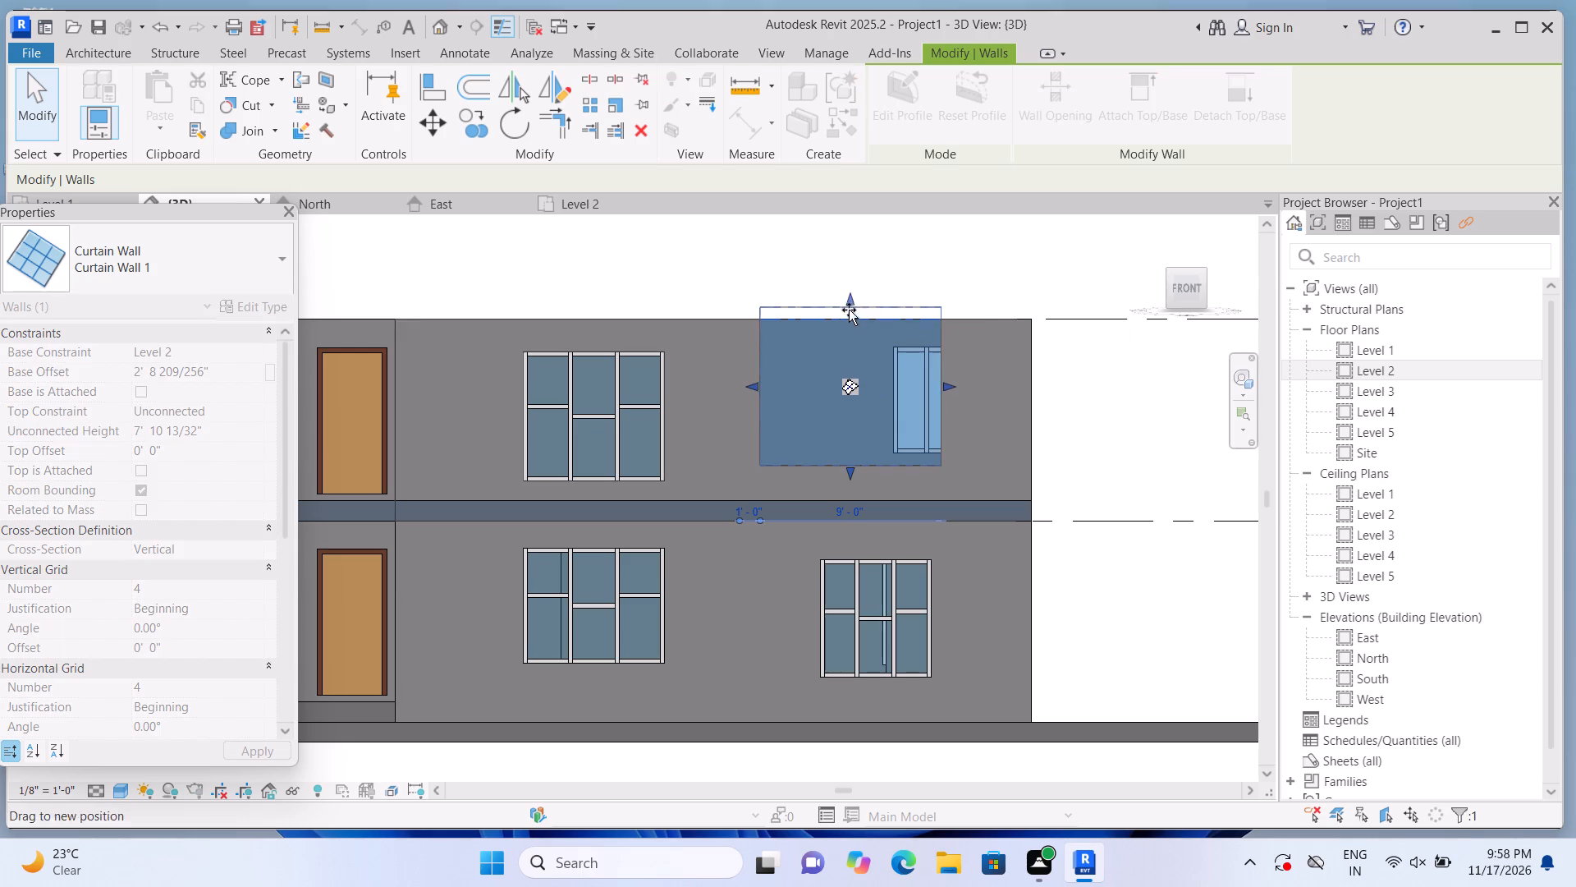
{"action": "left_click_drag", "start_coordinate": [849, 310], "coordinate": [861, 365]}
{"action": "left_click", "coordinate": [850, 470]}
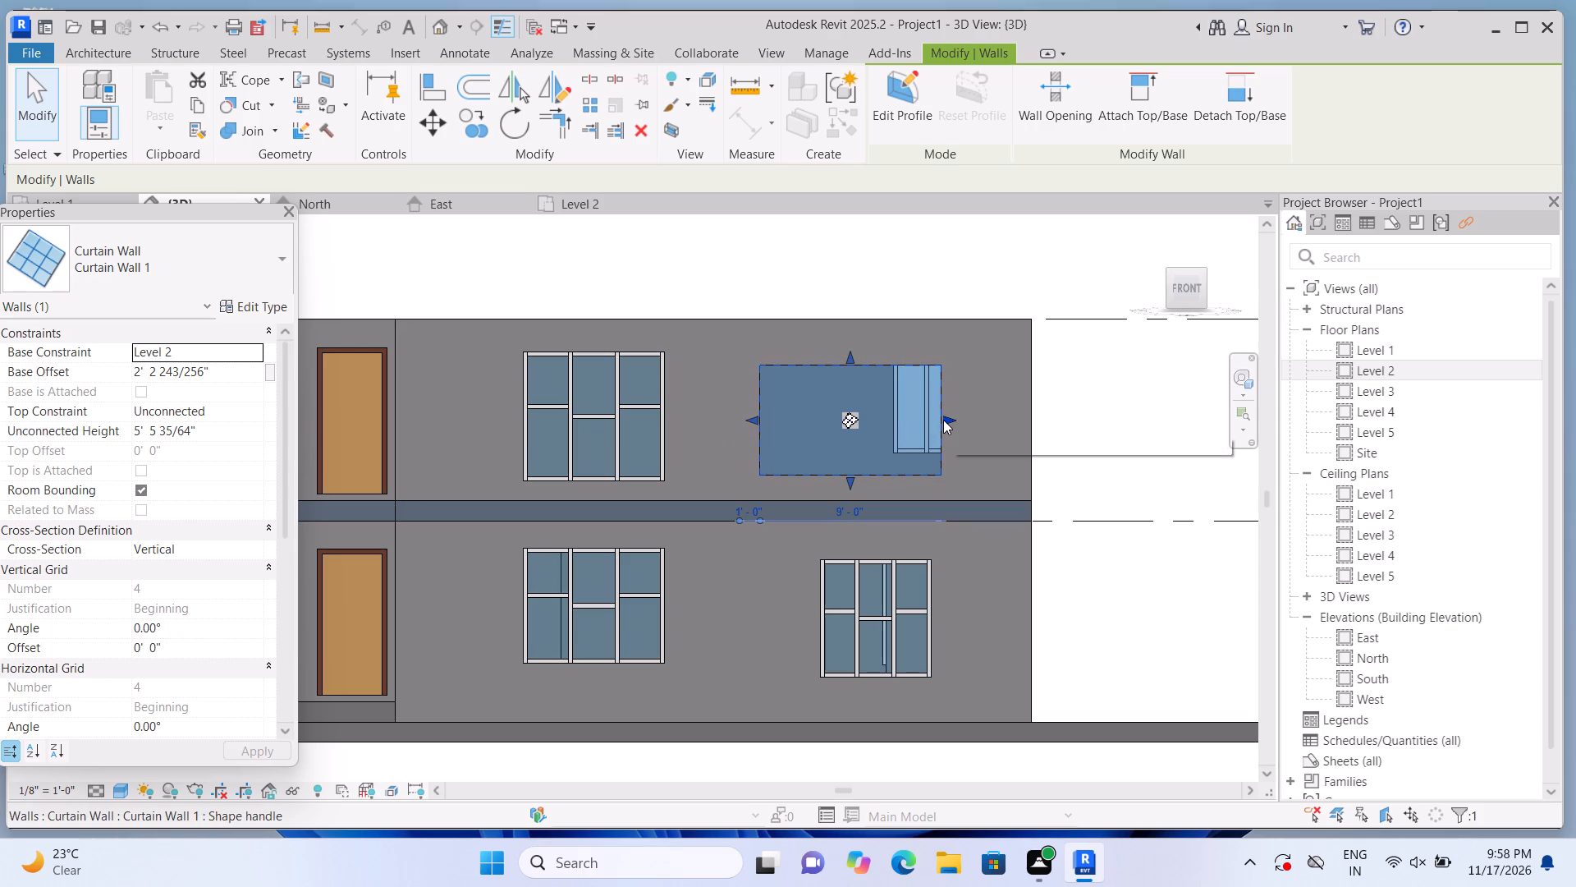
{"action": "left_click", "coordinate": [841, 273]}
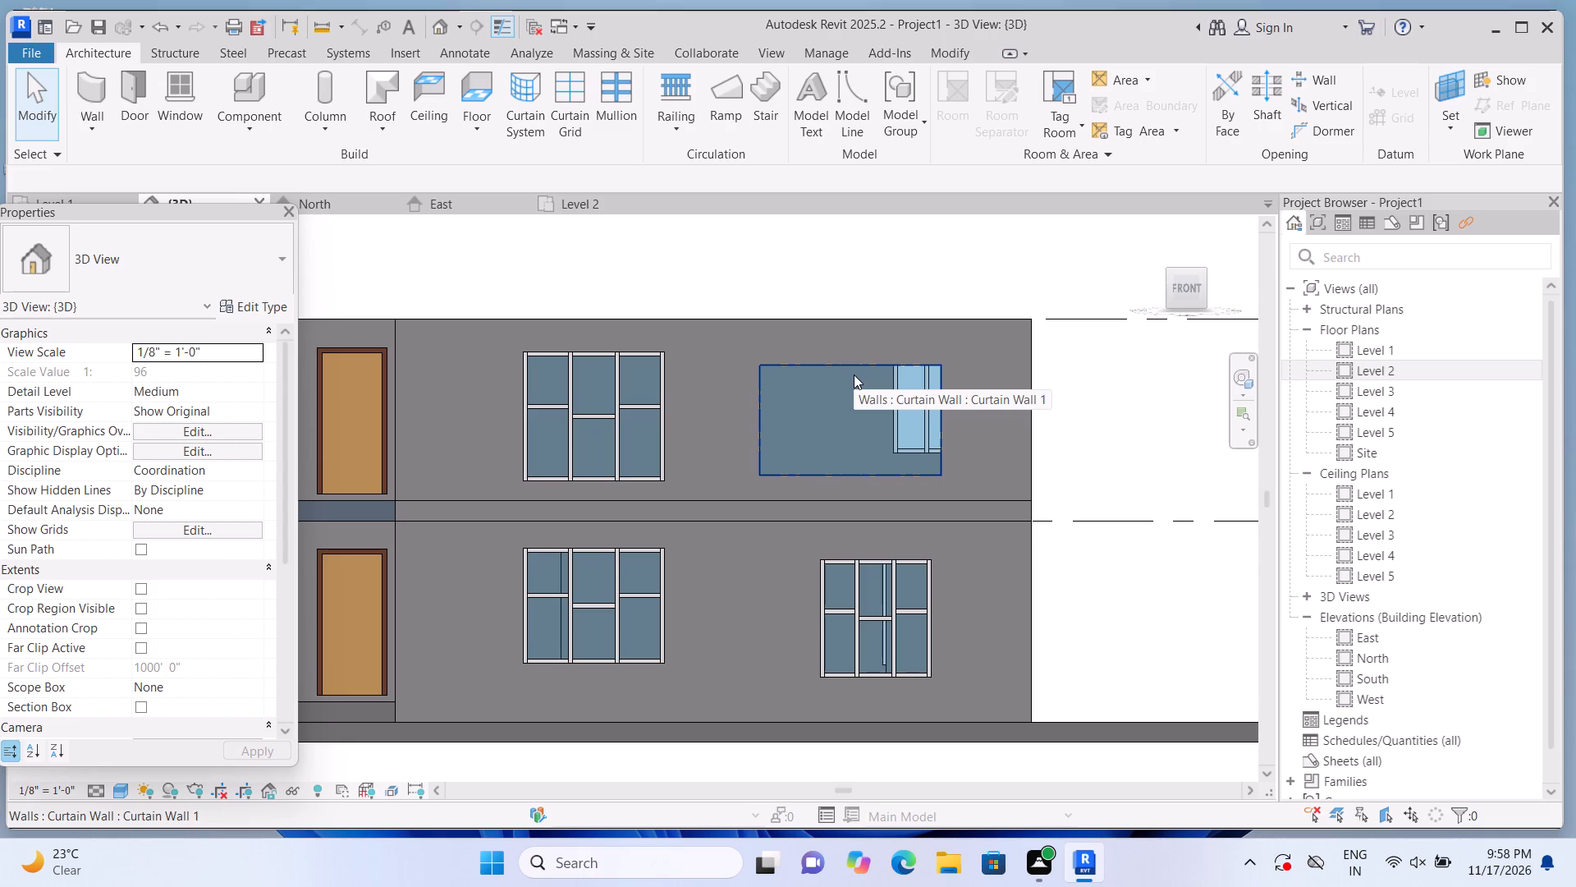
Adjust both side edges of this curtain wall to make it about 7'-6" wide.
{"action": "left_click", "coordinate": [759, 398]}
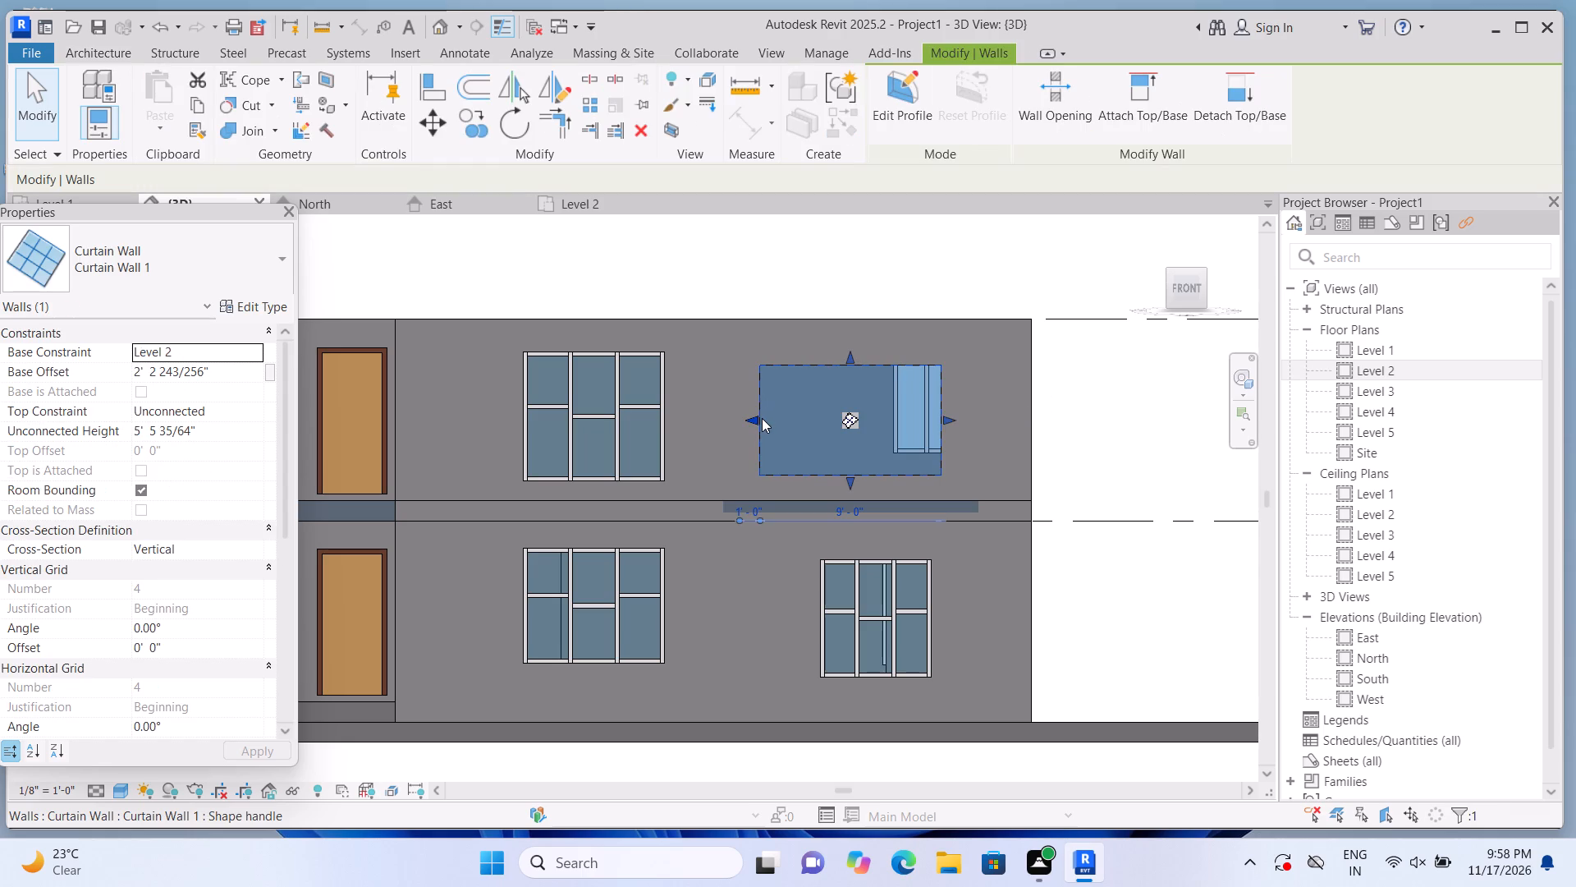
{"action": "left_click_drag", "start_coordinate": [757, 416], "coordinate": [792, 424]}
{"action": "left_click", "coordinate": [755, 277]}
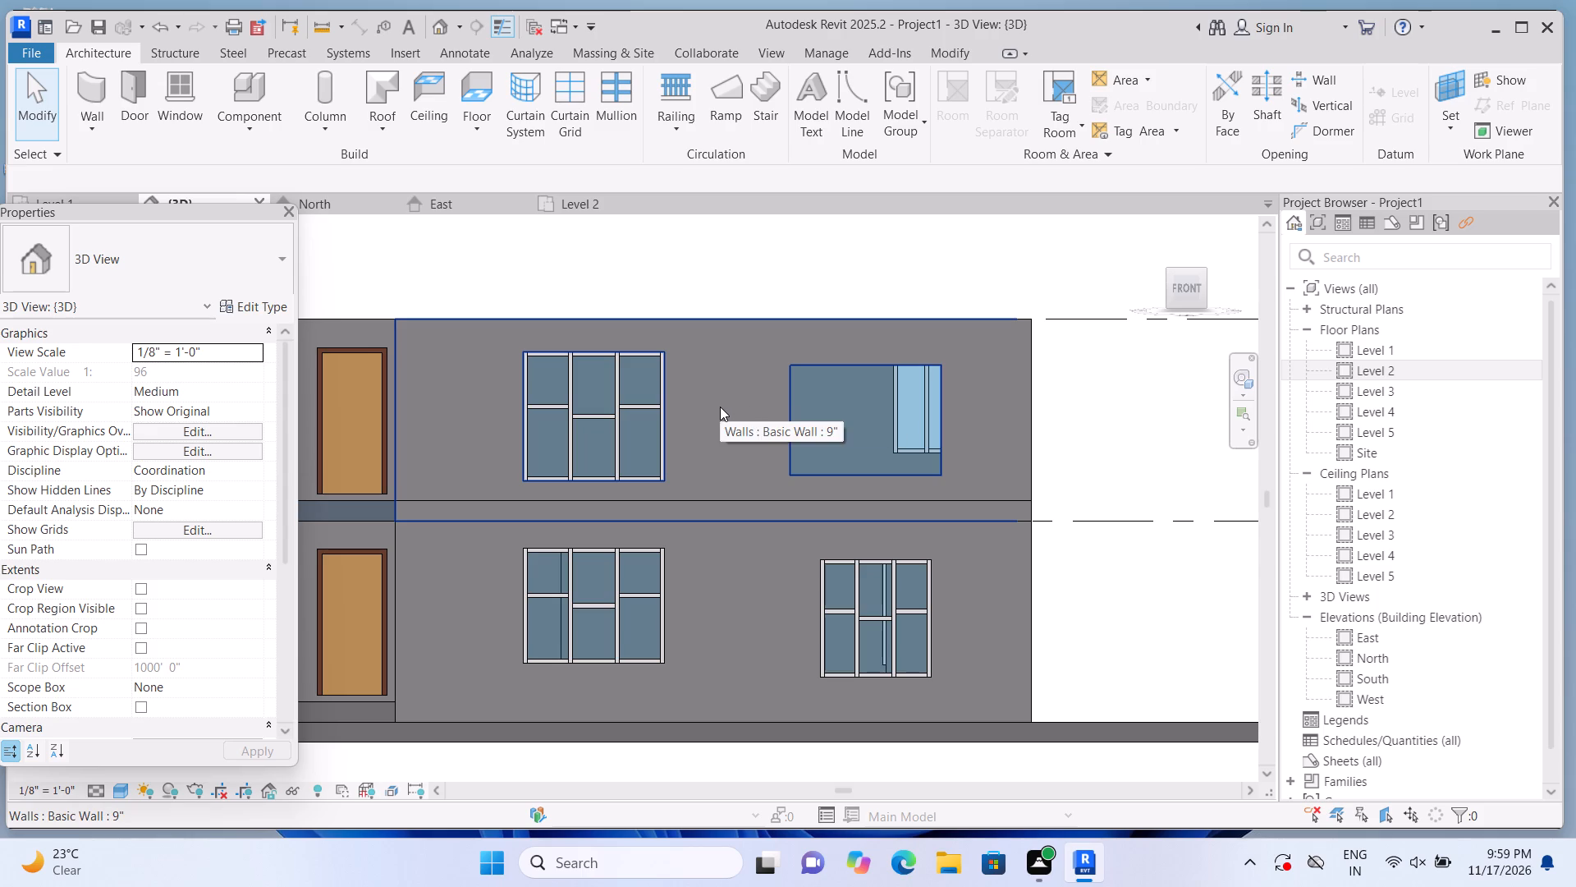
{"action": "left_click", "coordinate": [792, 398]}
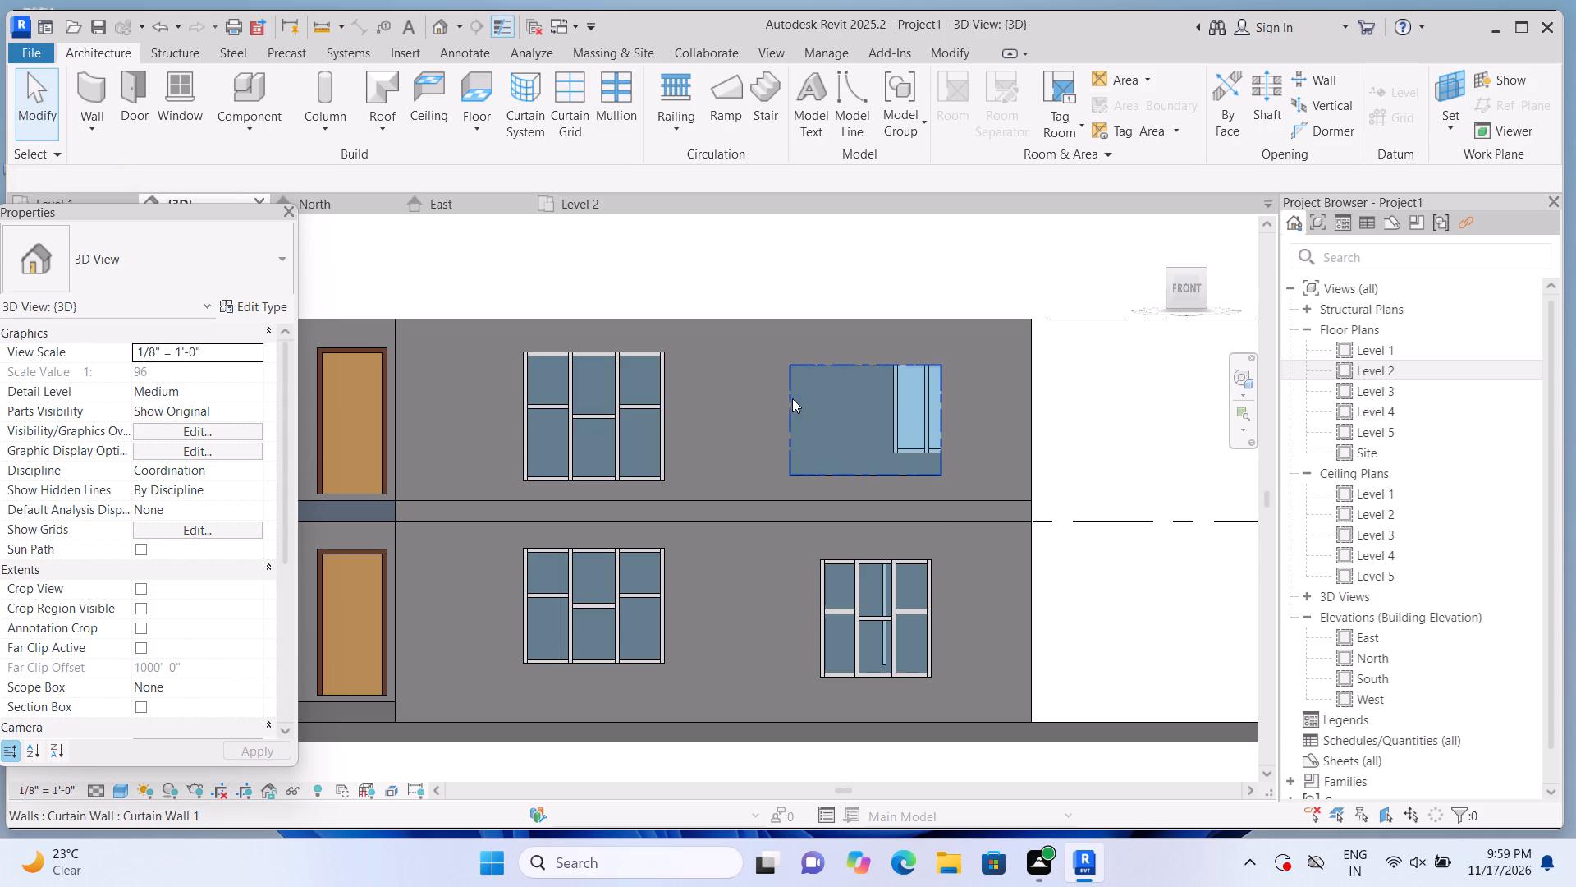
{"action": "left_click_drag", "start_coordinate": [786, 422], "coordinate": [794, 424]}
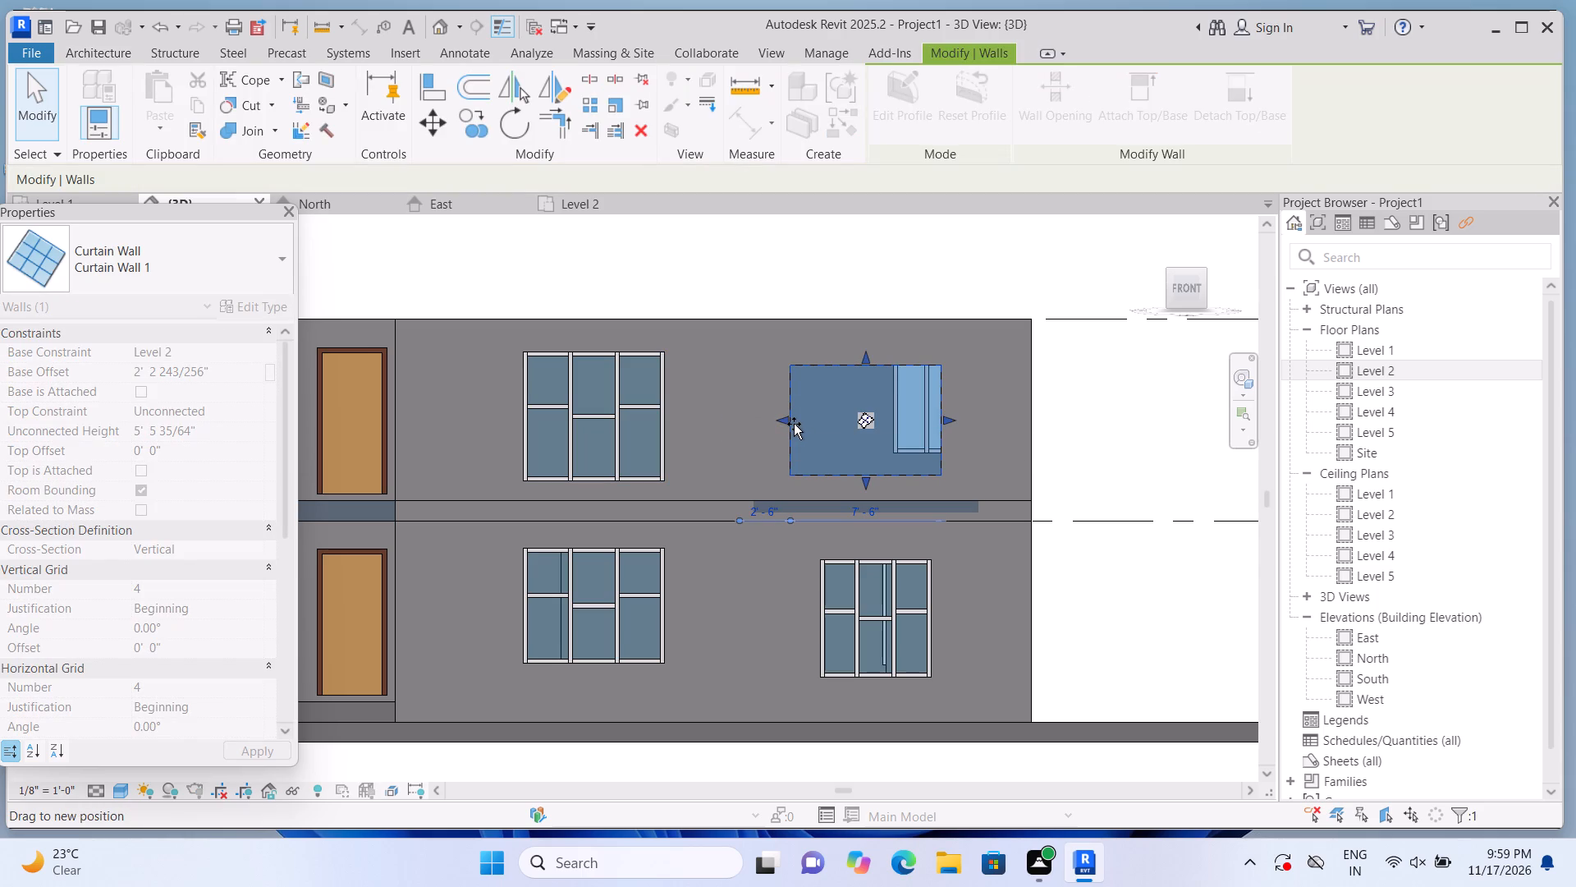
{"action": "left_click_drag", "start_coordinate": [794, 424], "coordinate": [801, 425]}
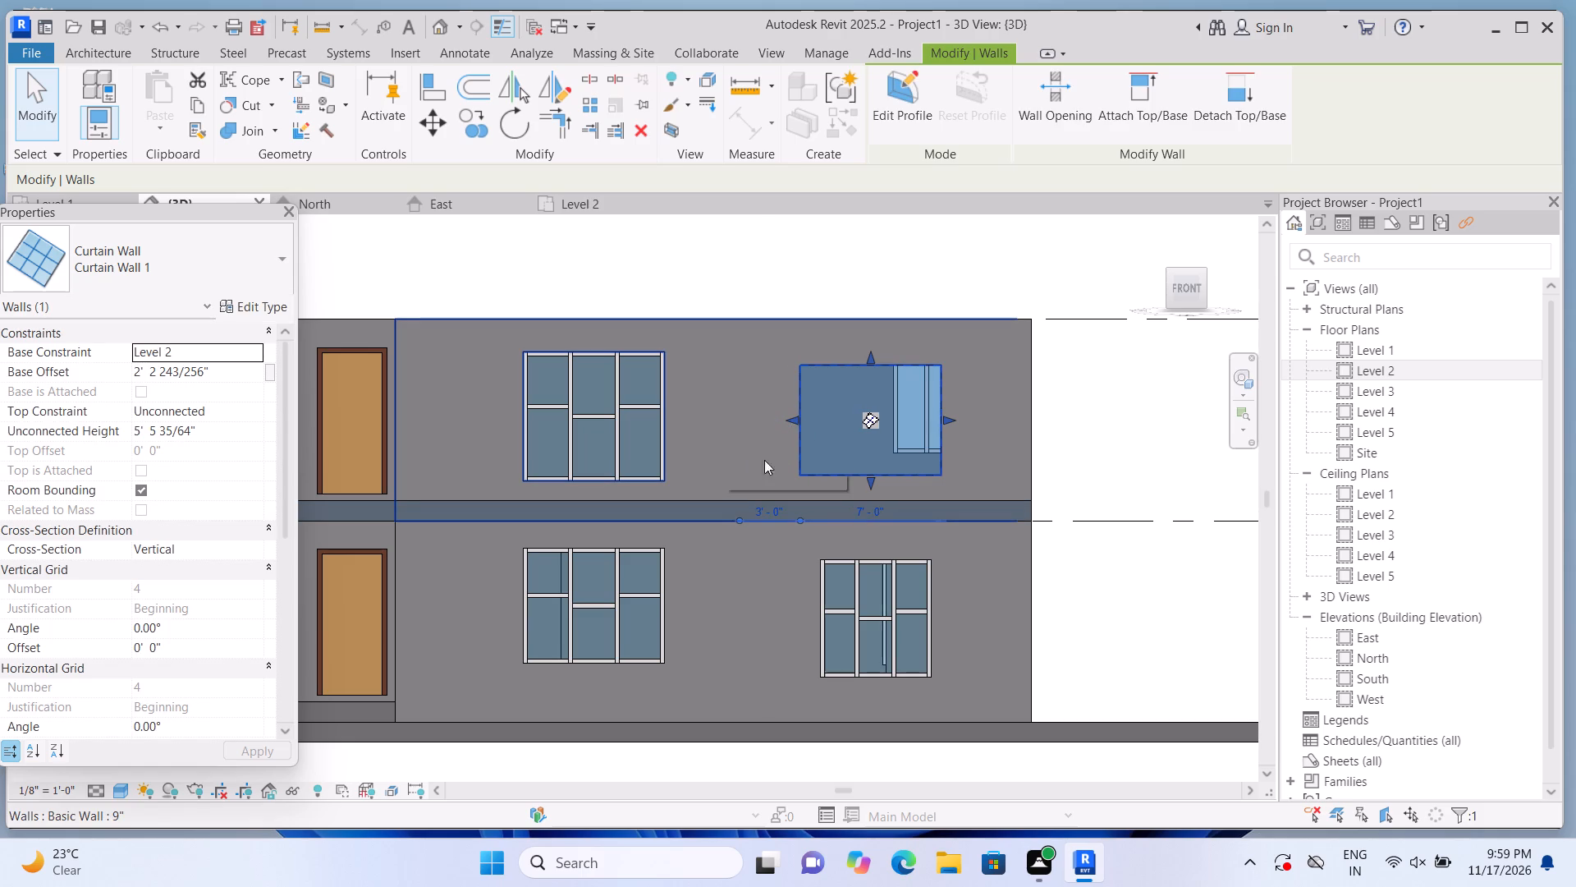
{"action": "scroll", "coordinate": [945, 434], "scroll_direction": "up", "scroll_amount": 2}
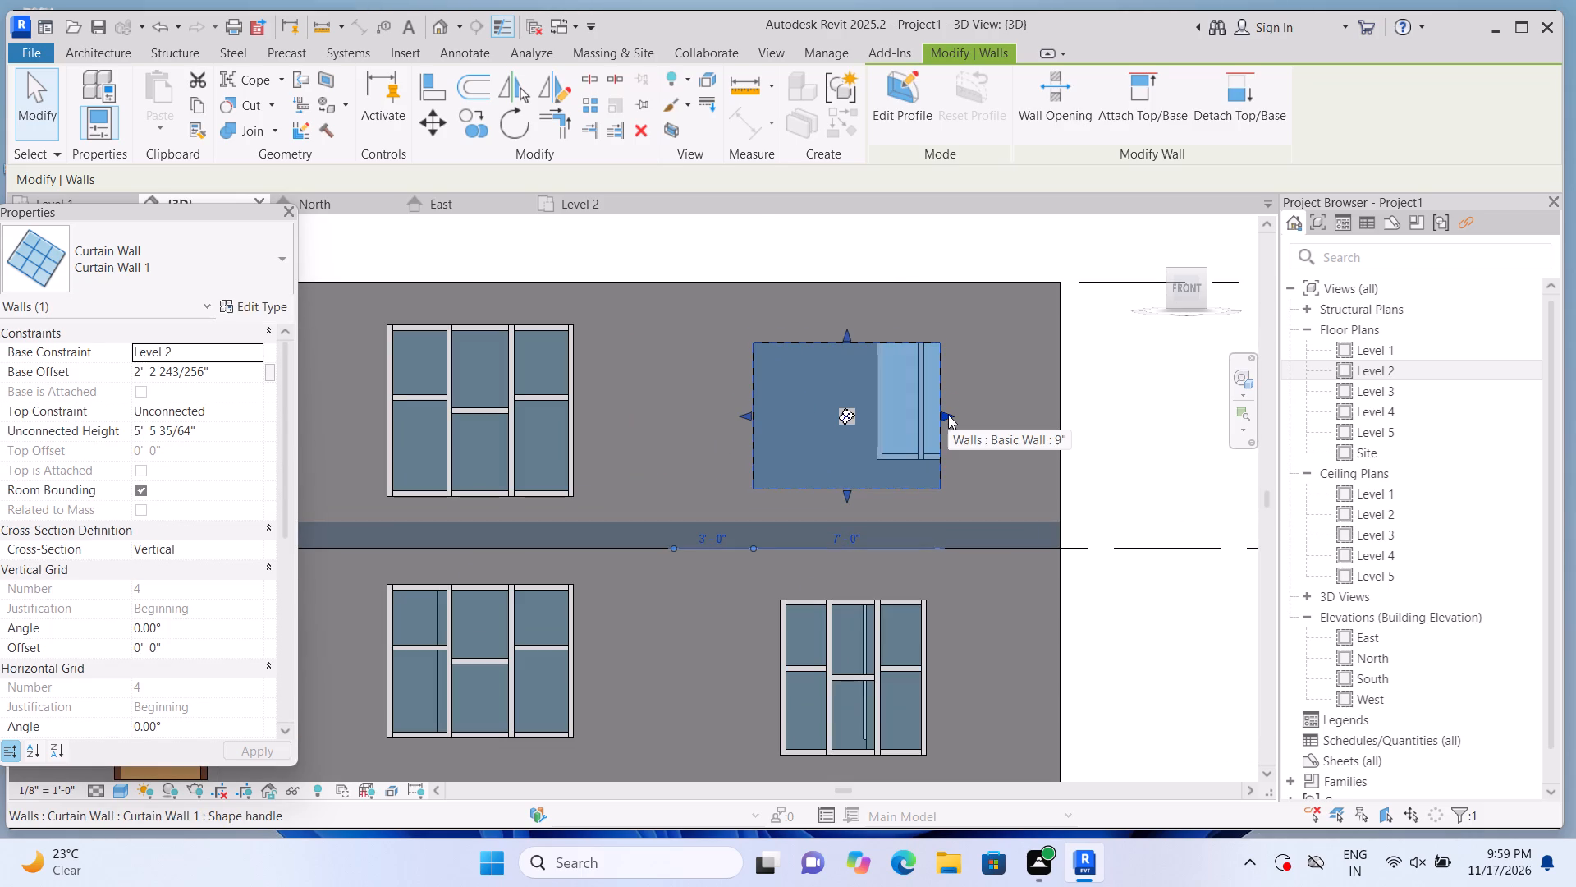
{"action": "left_click", "coordinate": [950, 415]}
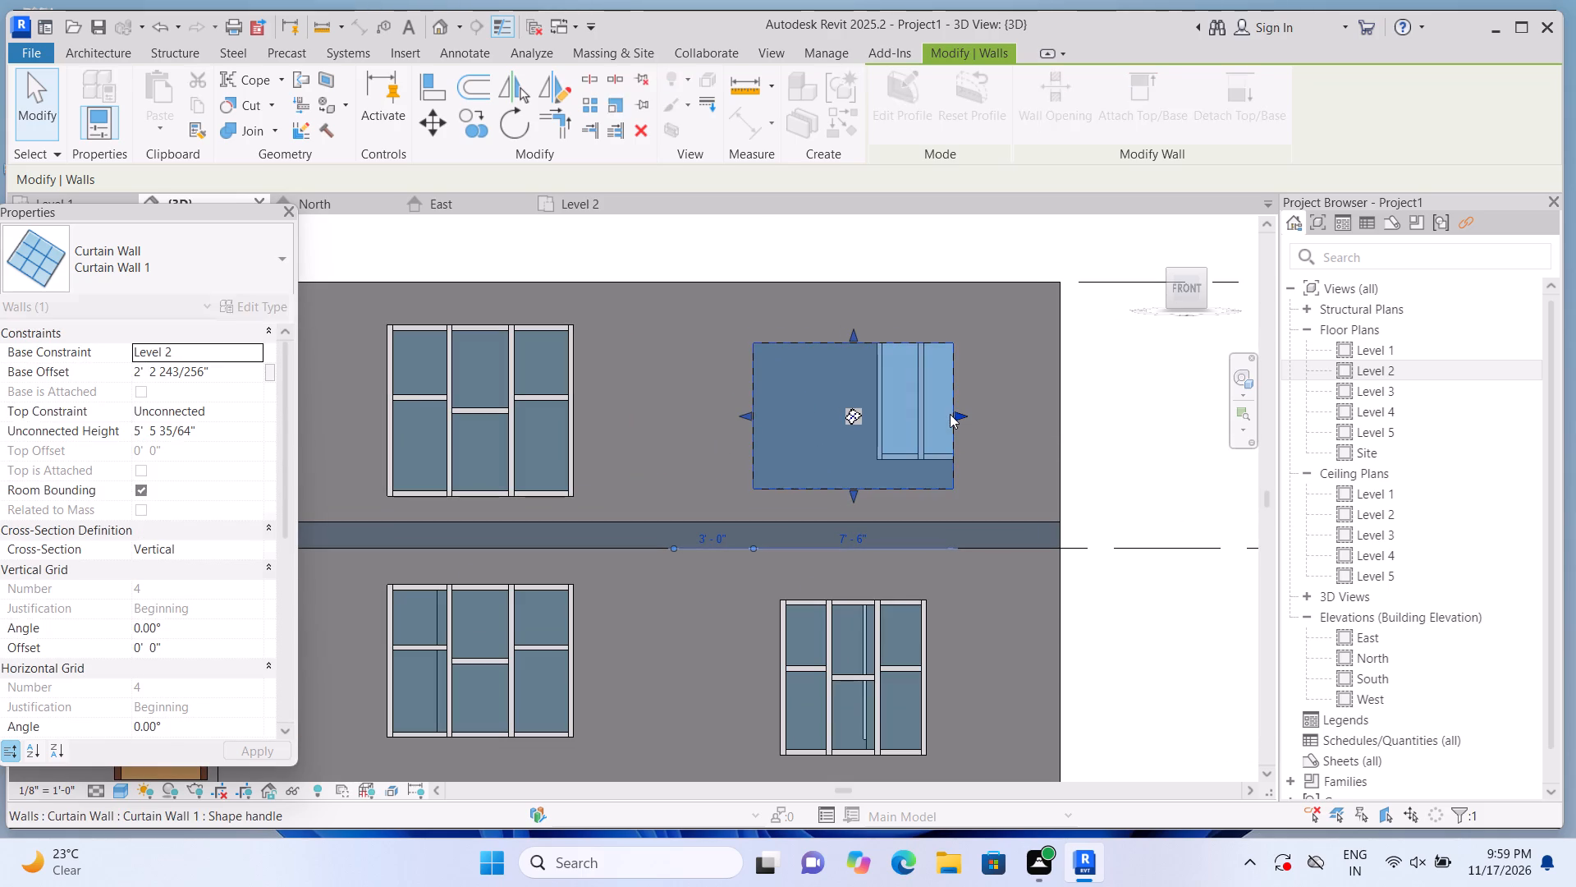
{"action": "scroll", "coordinate": [951, 410], "scroll_direction": "down", "scroll_amount": 2}
{"action": "left_click", "coordinate": [1135, 411]}
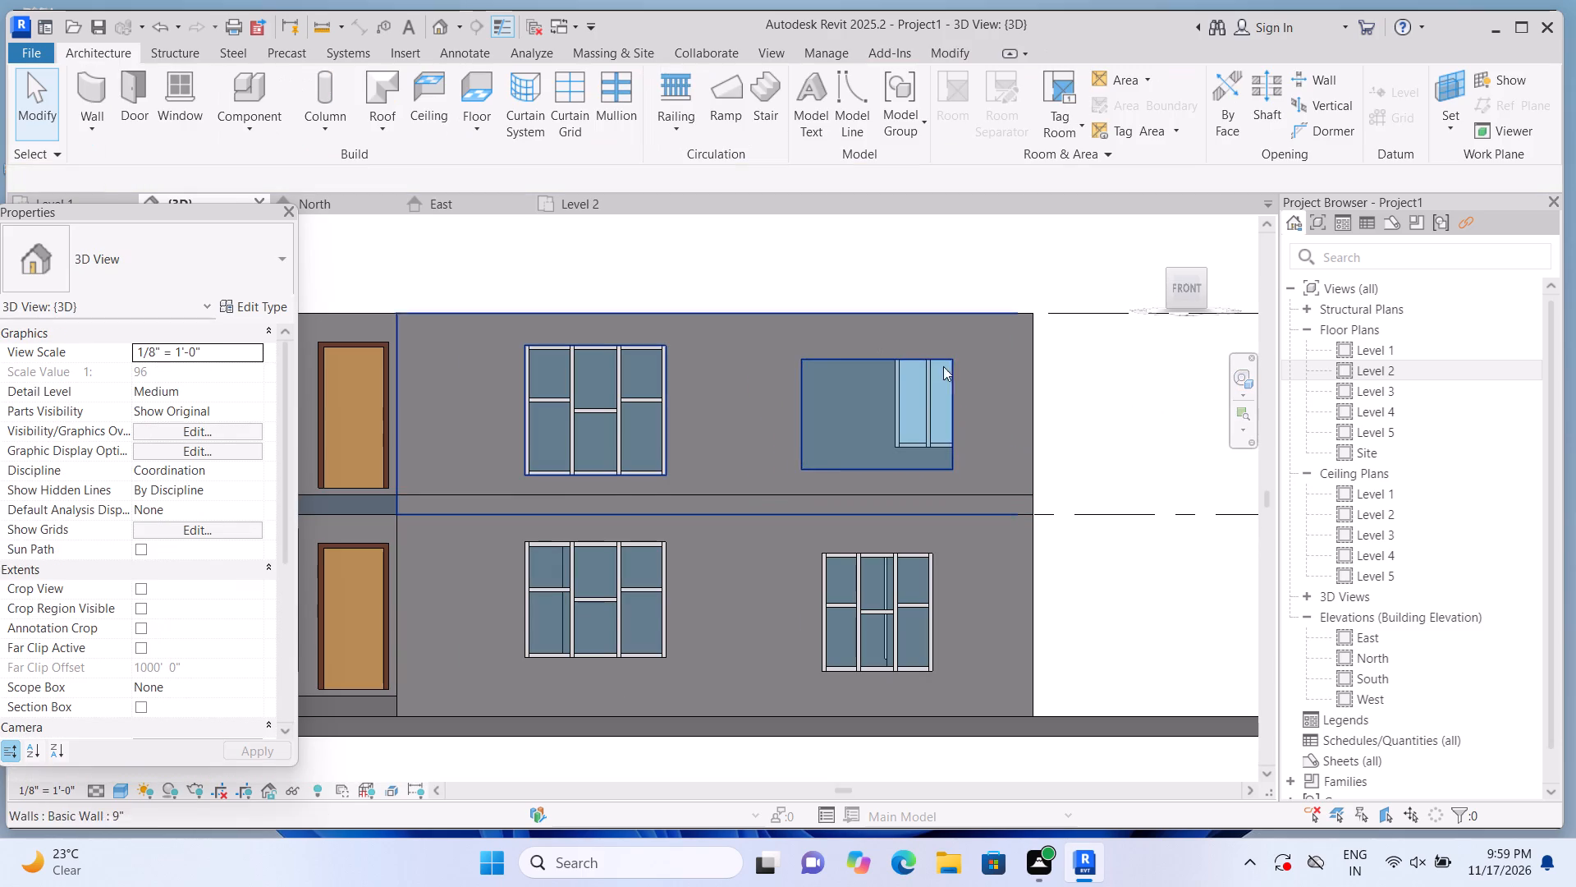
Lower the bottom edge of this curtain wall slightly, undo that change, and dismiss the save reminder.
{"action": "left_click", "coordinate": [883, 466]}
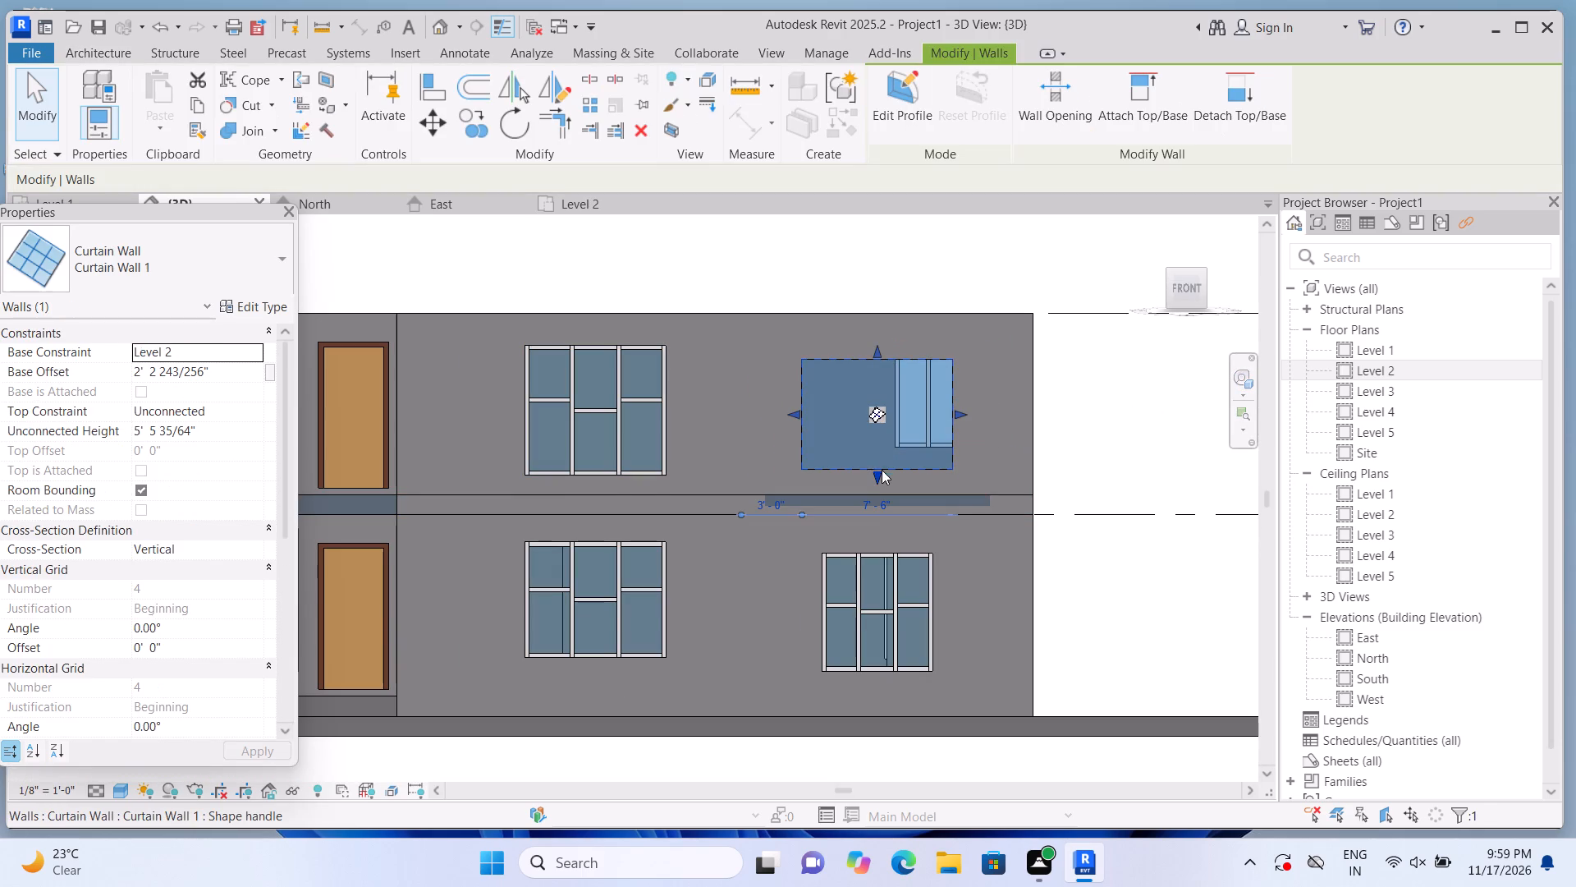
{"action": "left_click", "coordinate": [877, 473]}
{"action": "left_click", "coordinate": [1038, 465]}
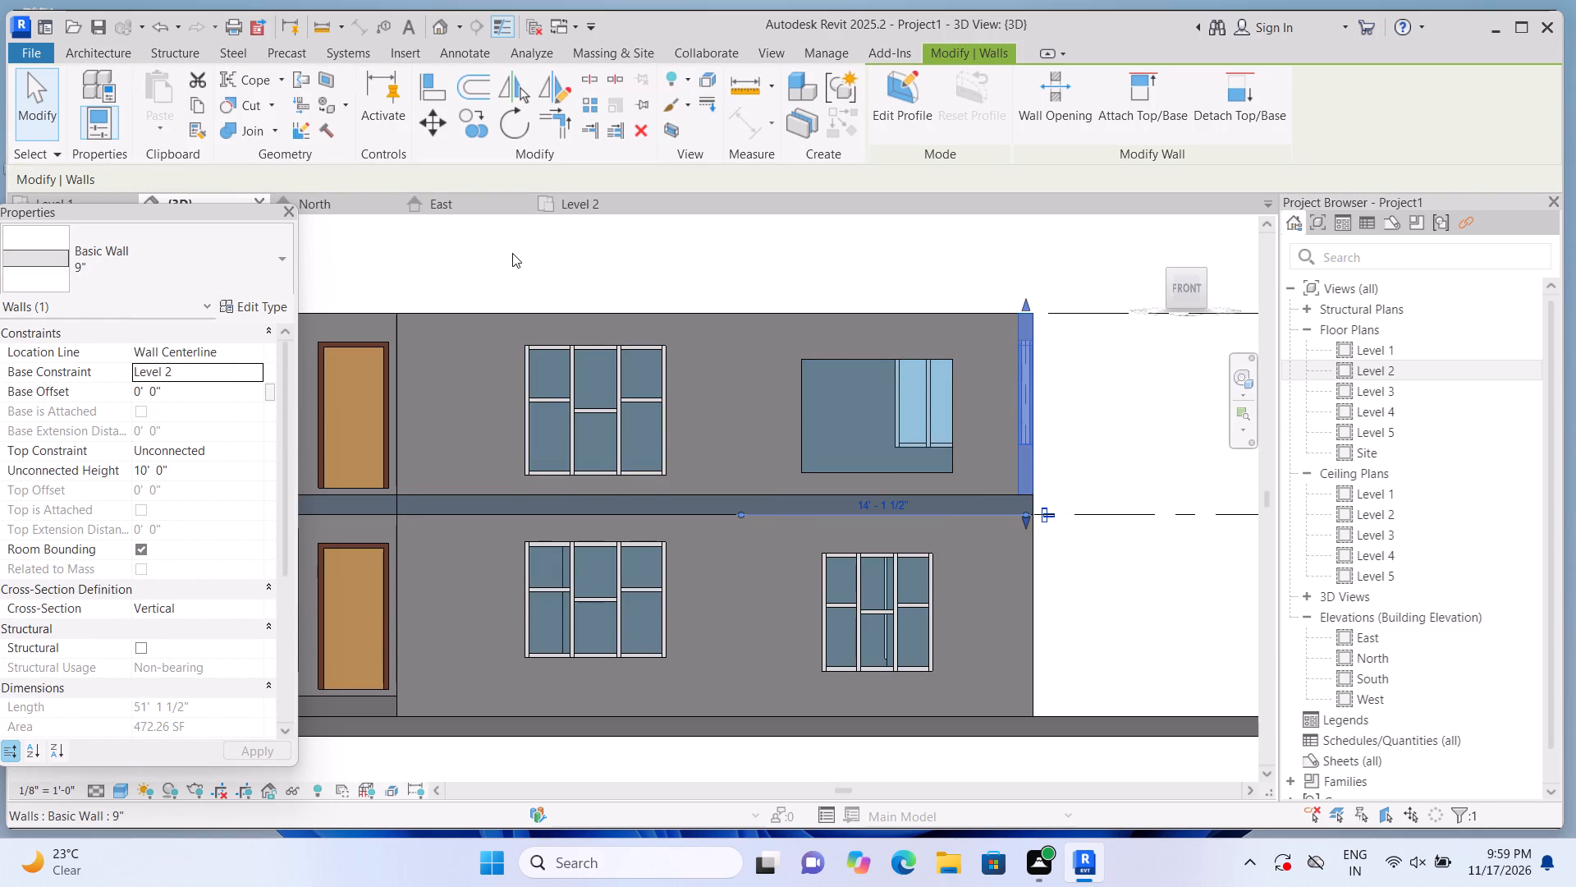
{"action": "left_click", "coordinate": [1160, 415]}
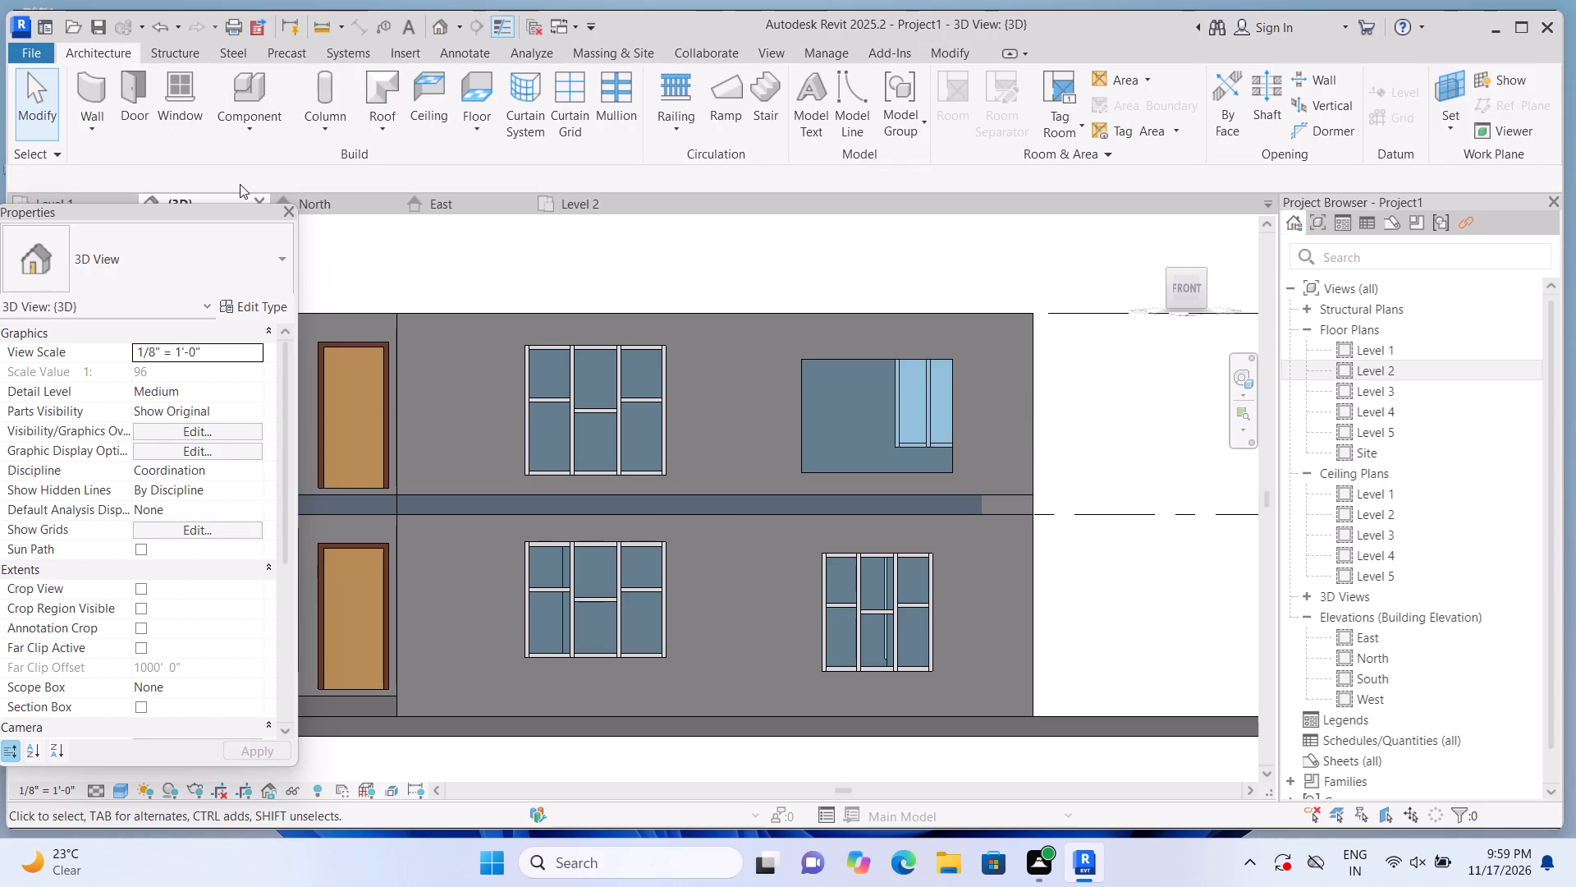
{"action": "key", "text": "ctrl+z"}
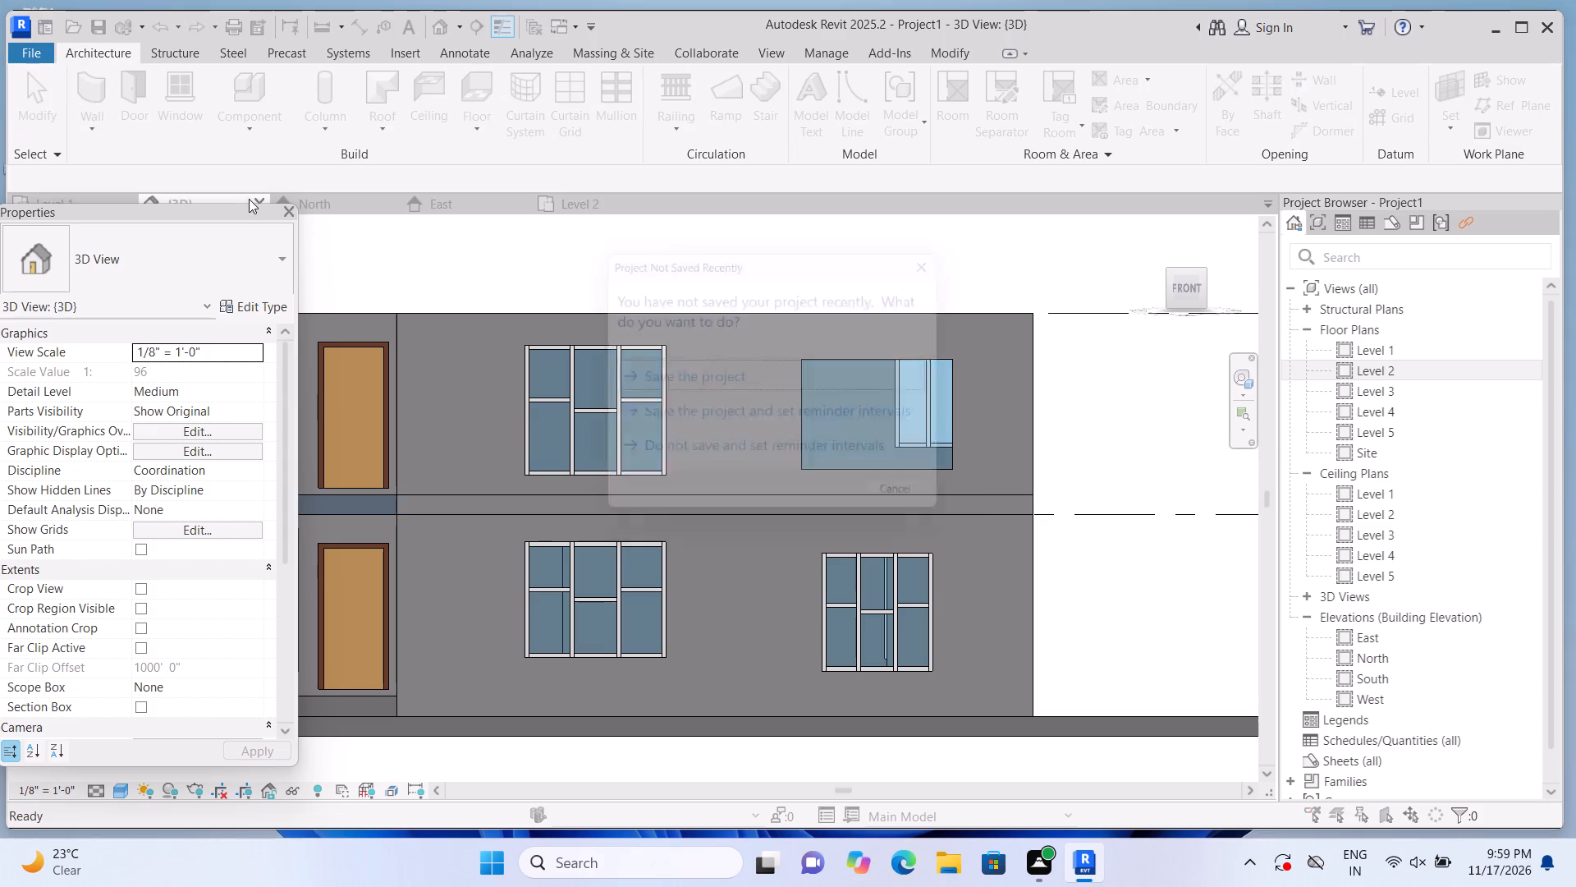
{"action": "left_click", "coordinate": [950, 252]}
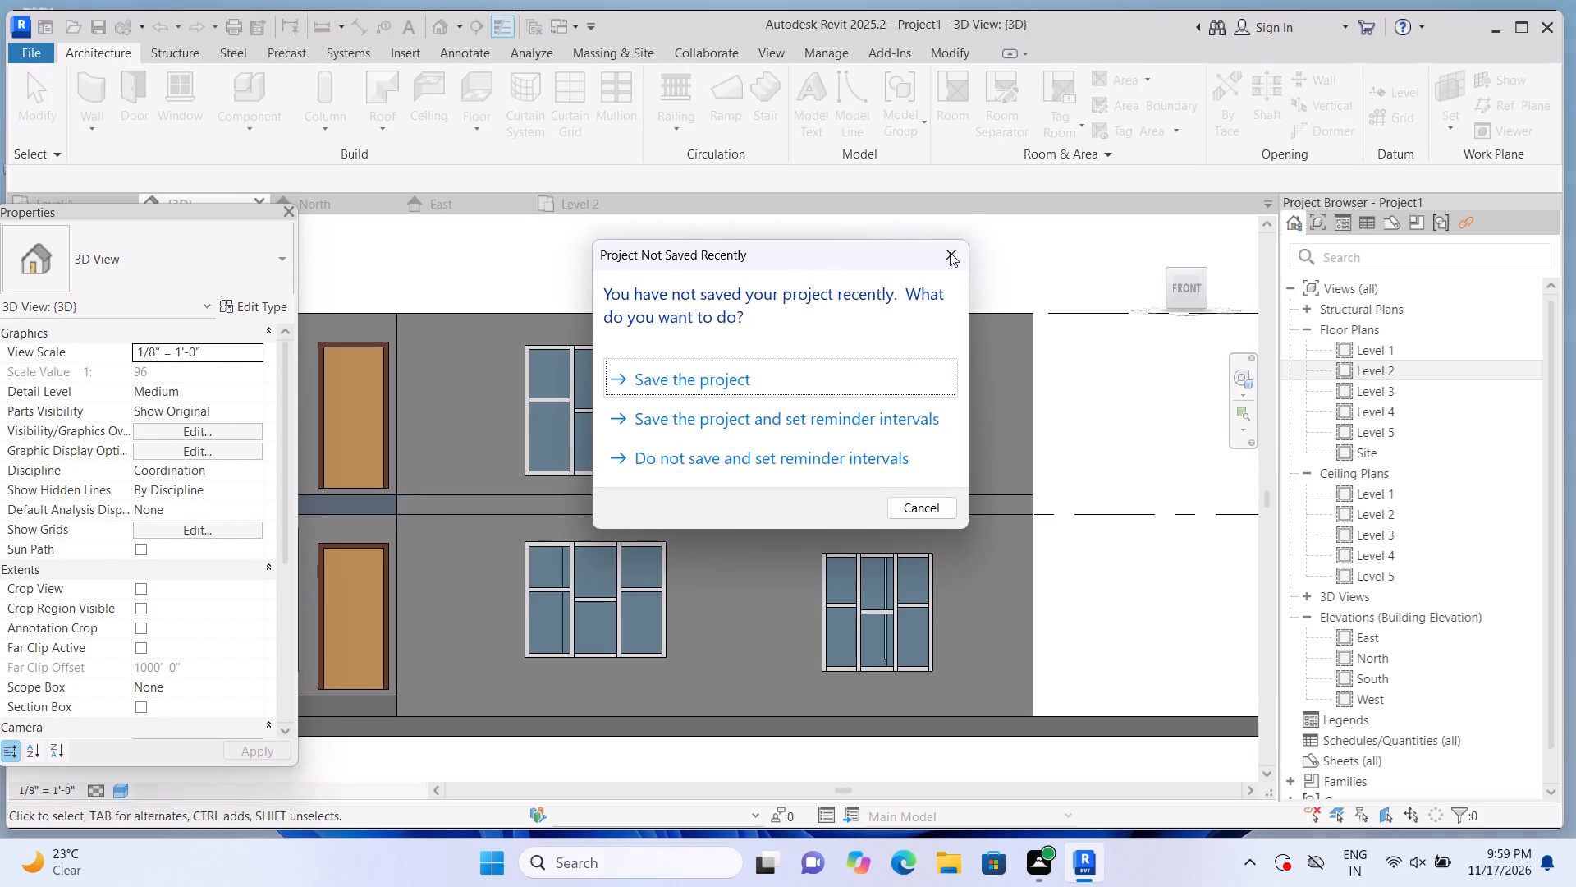
Add two vertical curtain grid lines dividing this curtain wall into three equal 2'-6" panels.
{"action": "left_click", "coordinate": [575, 127]}
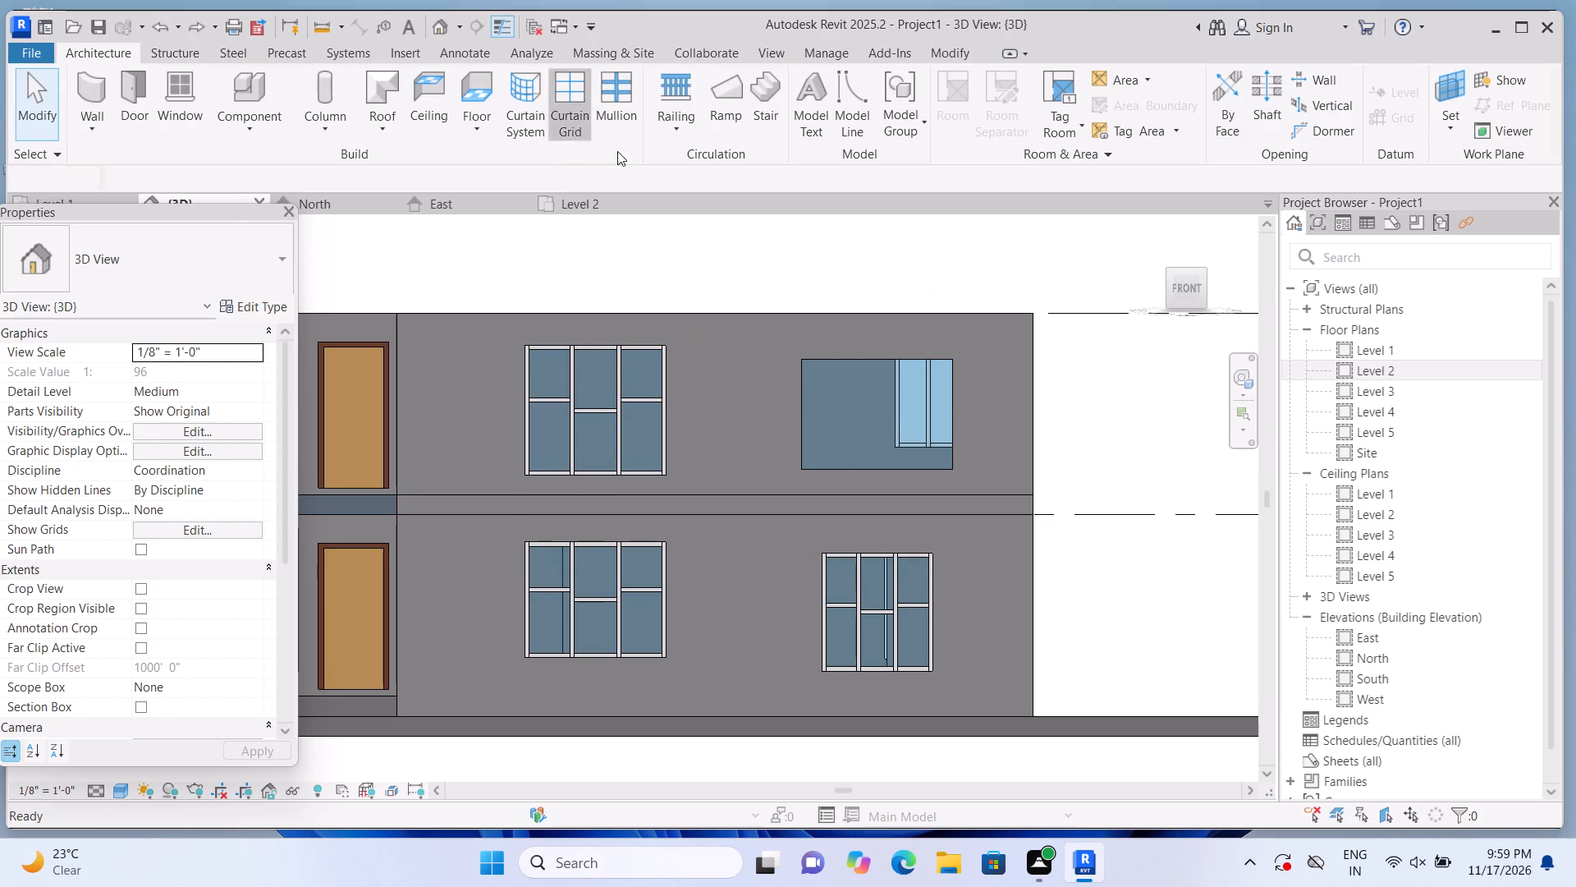
{"action": "left_click", "coordinate": [854, 404]}
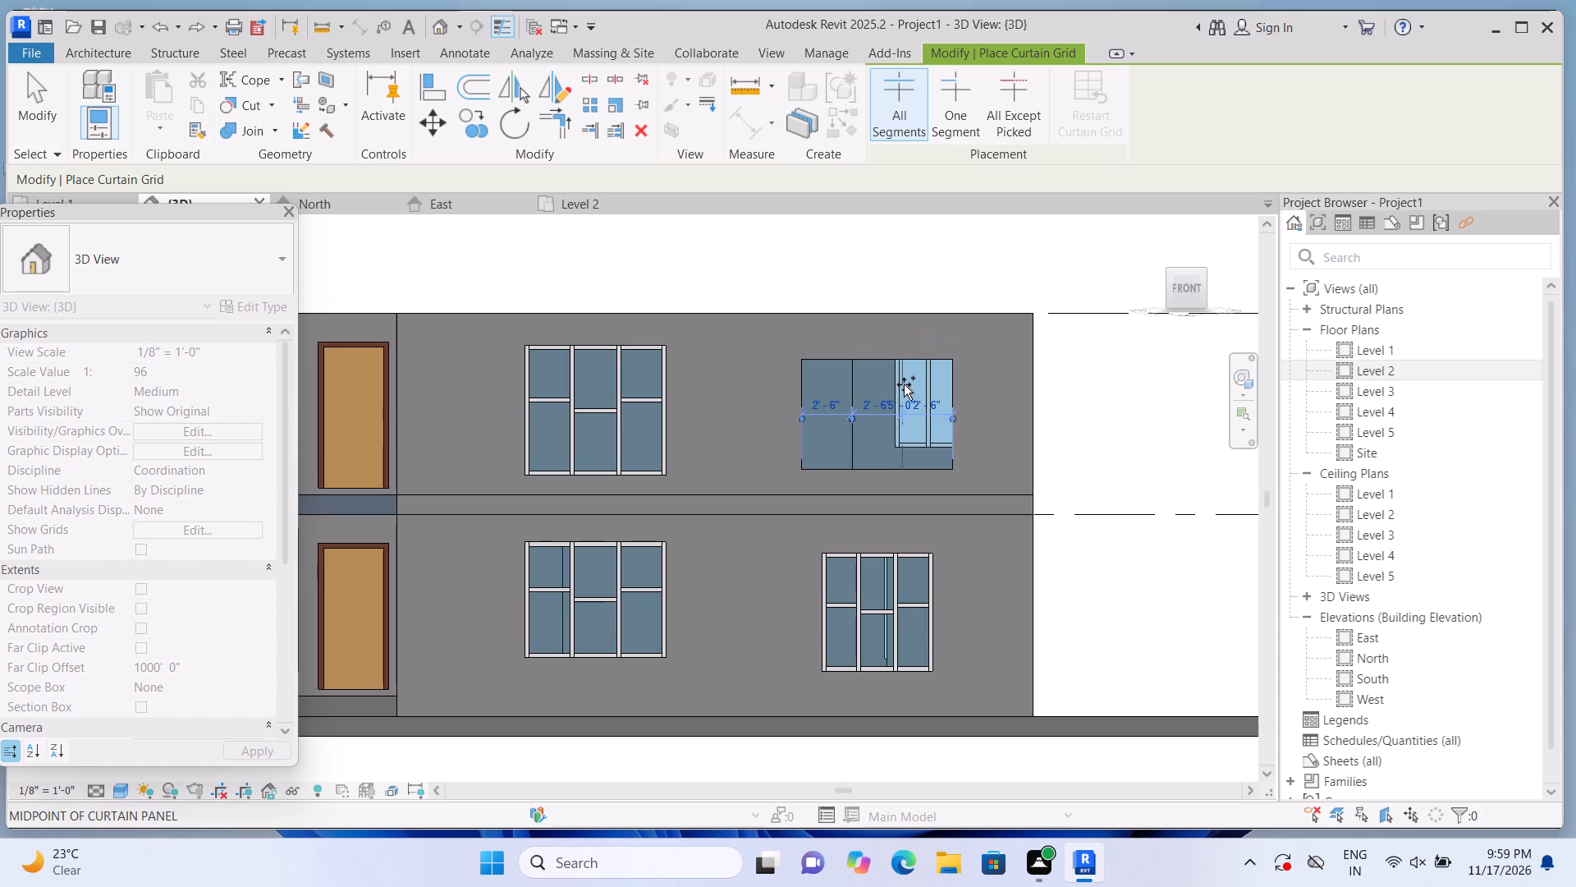
{"action": "left_click", "coordinate": [902, 384]}
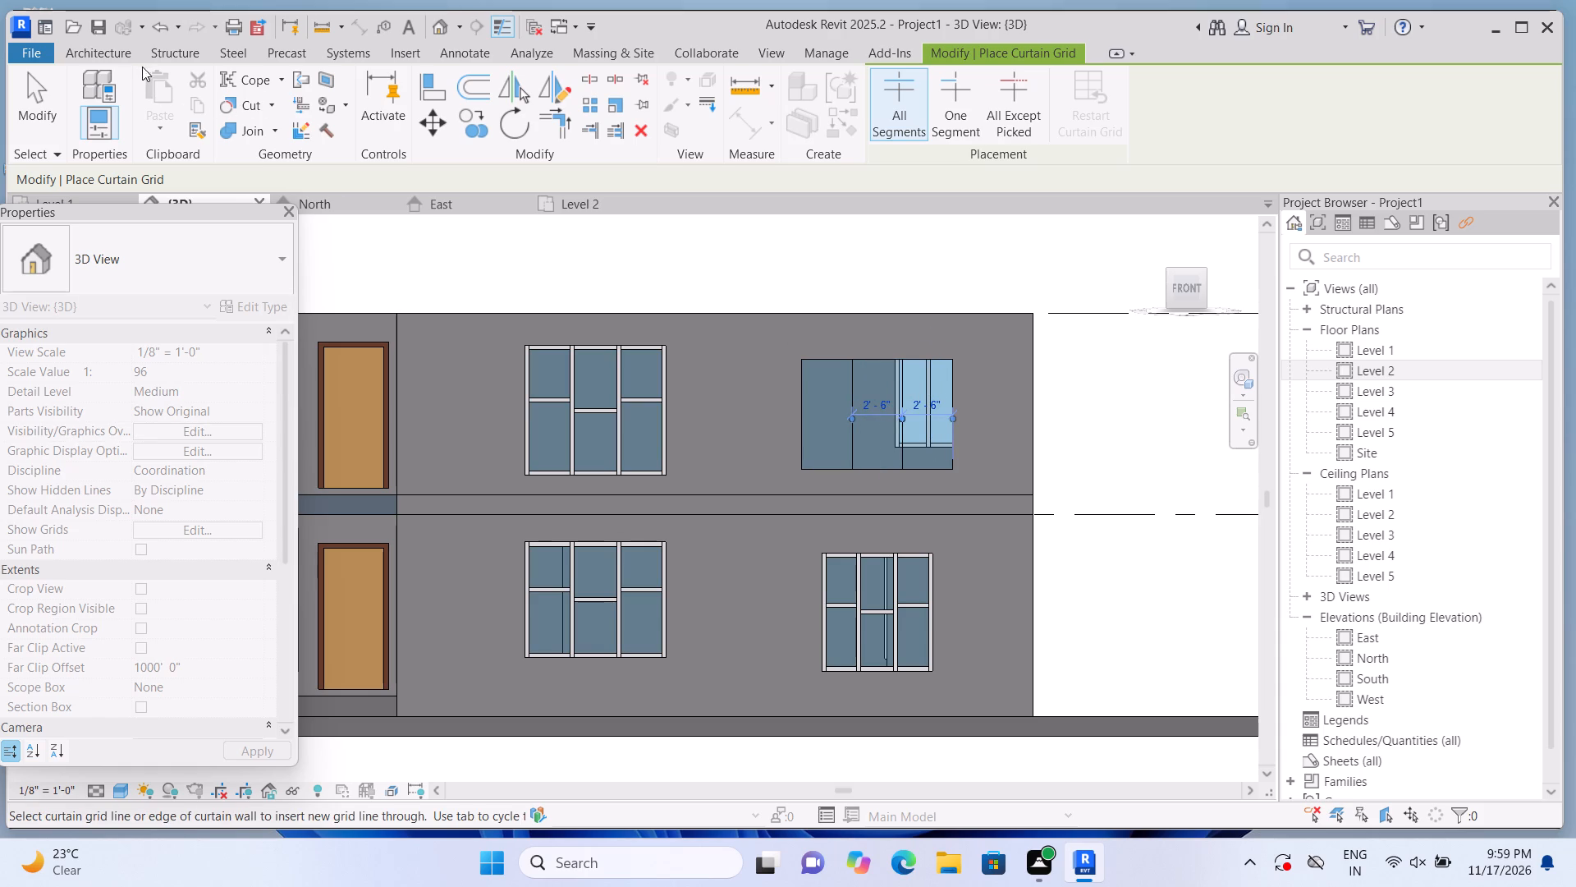
Add one-segment horizontal grid lines at mid-height in the middle panel and about 2'-3" below the top in the side panel nearer the doors.
{"action": "left_click", "coordinate": [119, 53]}
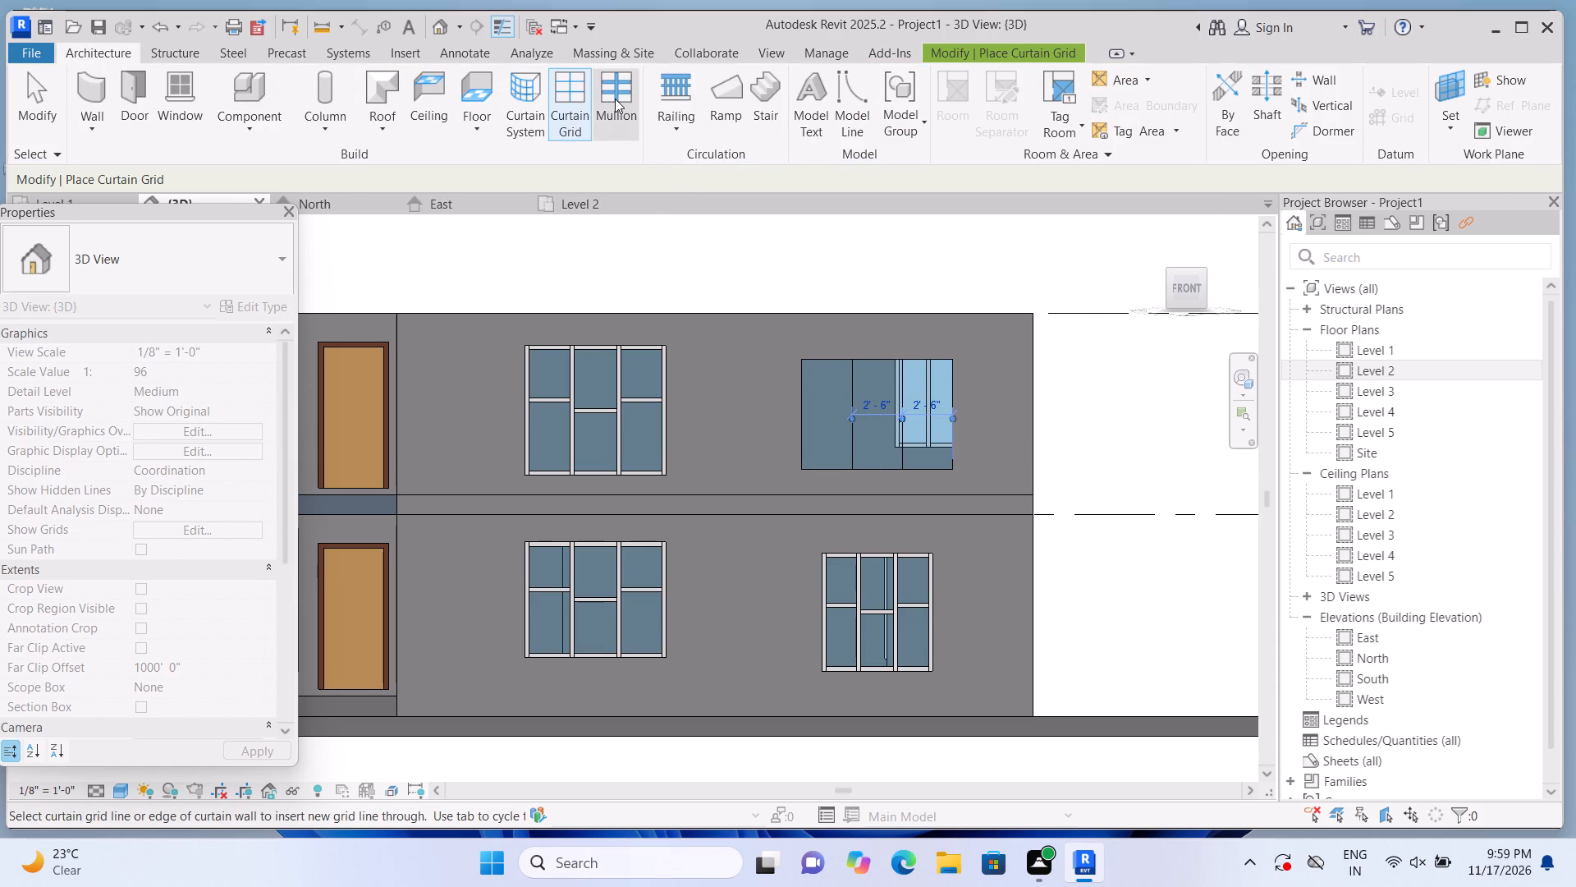
{"action": "left_click", "coordinate": [615, 99]}
{"action": "left_click", "coordinate": [89, 45]}
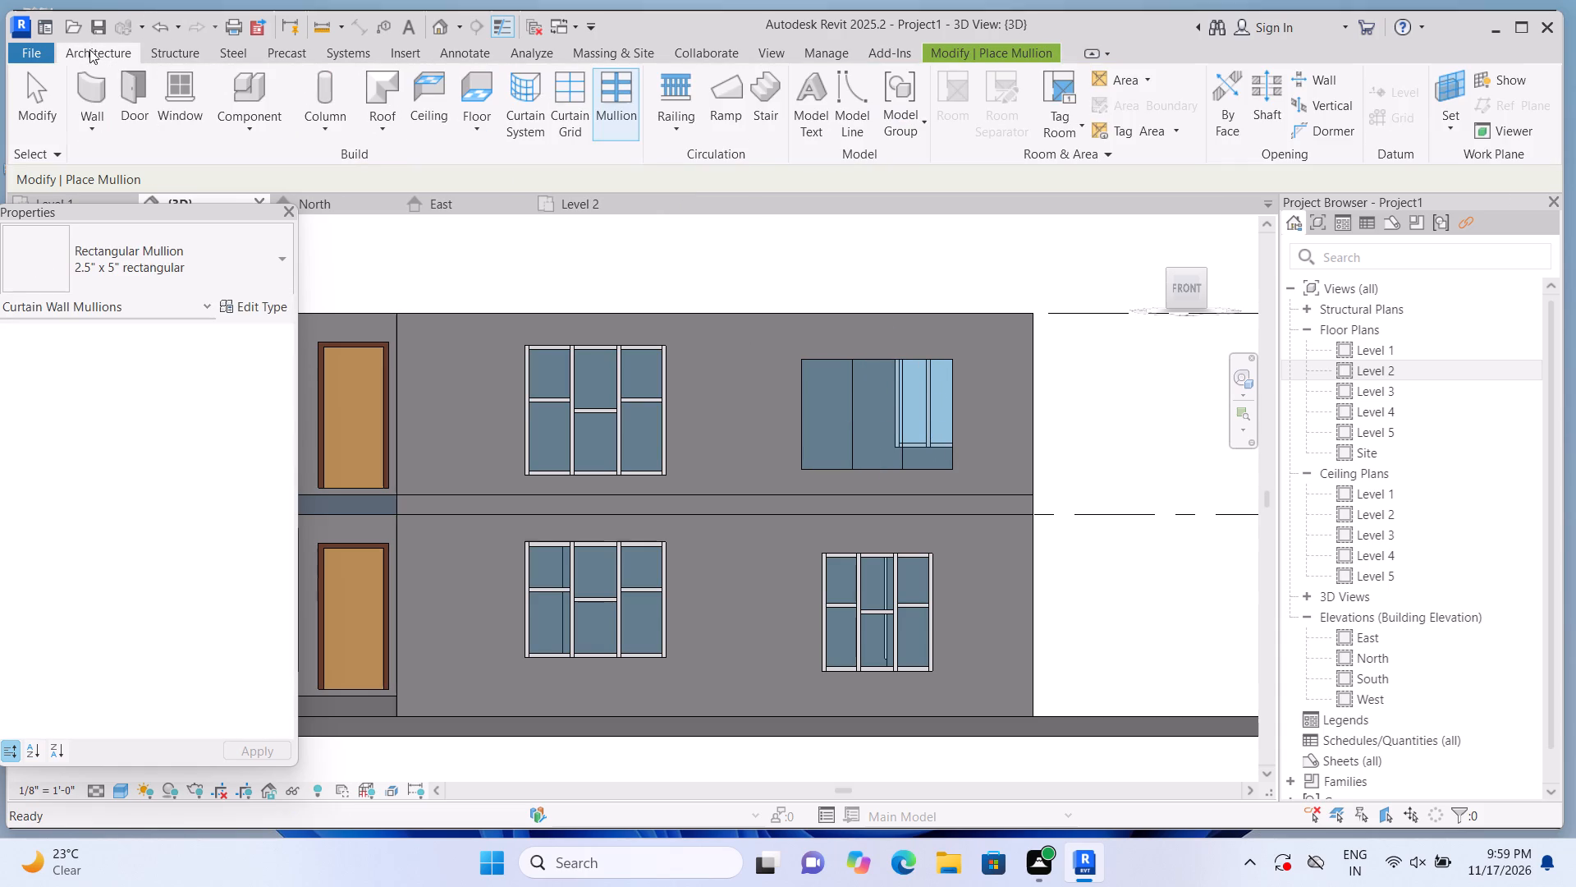
{"action": "left_click", "coordinate": [571, 131]}
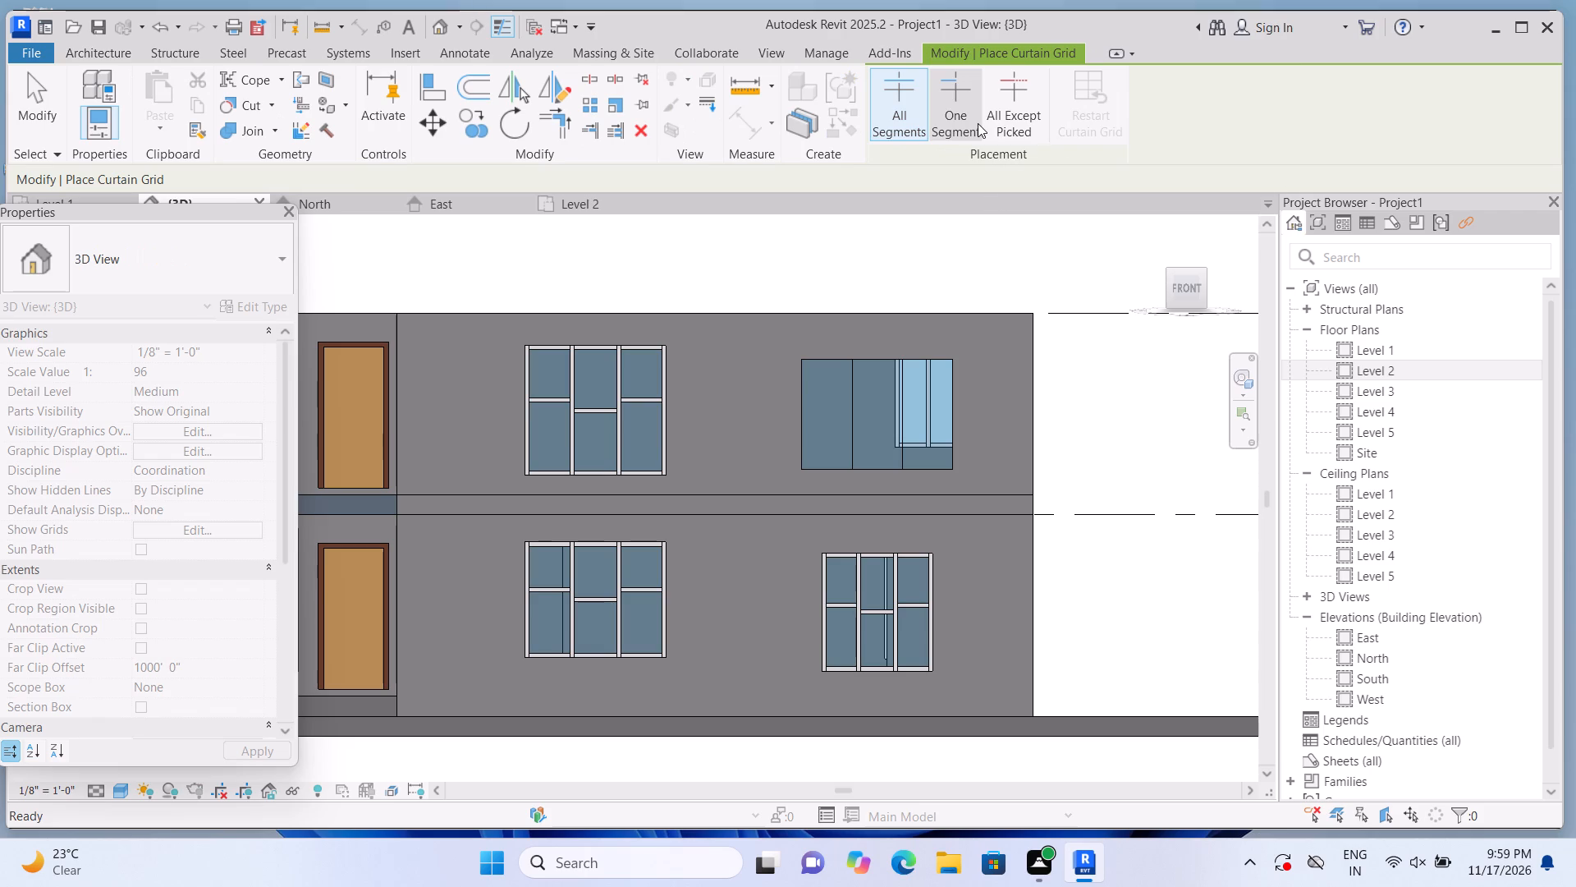
{"action": "left_click", "coordinate": [978, 123]}
{"action": "scroll", "coordinate": [862, 432], "scroll_direction": "up", "scroll_amount": 4}
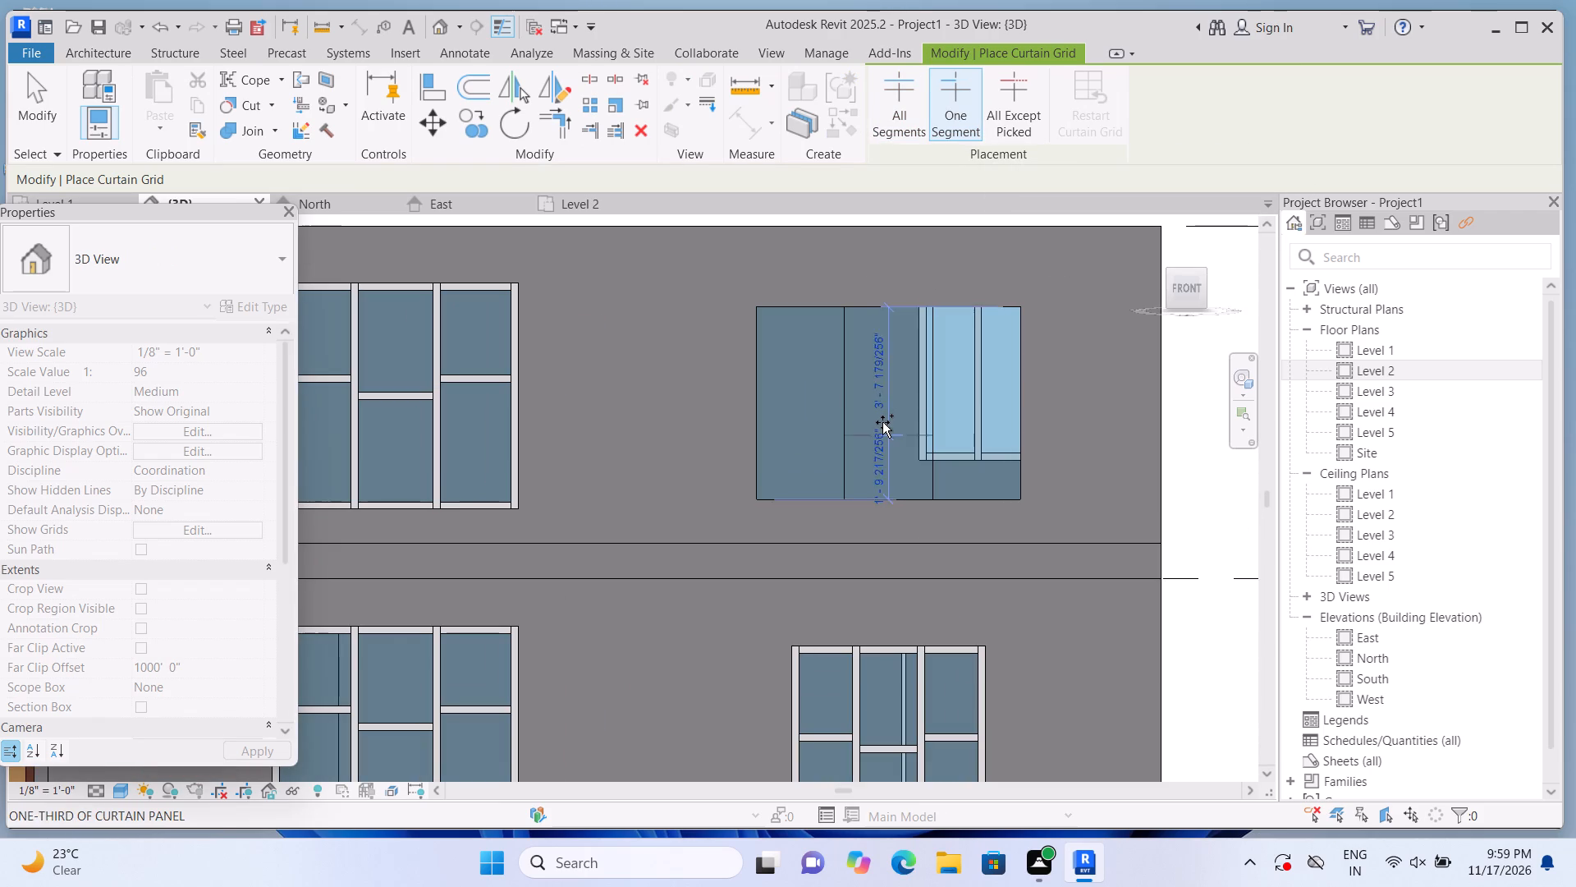
{"action": "left_click", "coordinate": [882, 416]}
{"action": "left_click", "coordinate": [822, 393]}
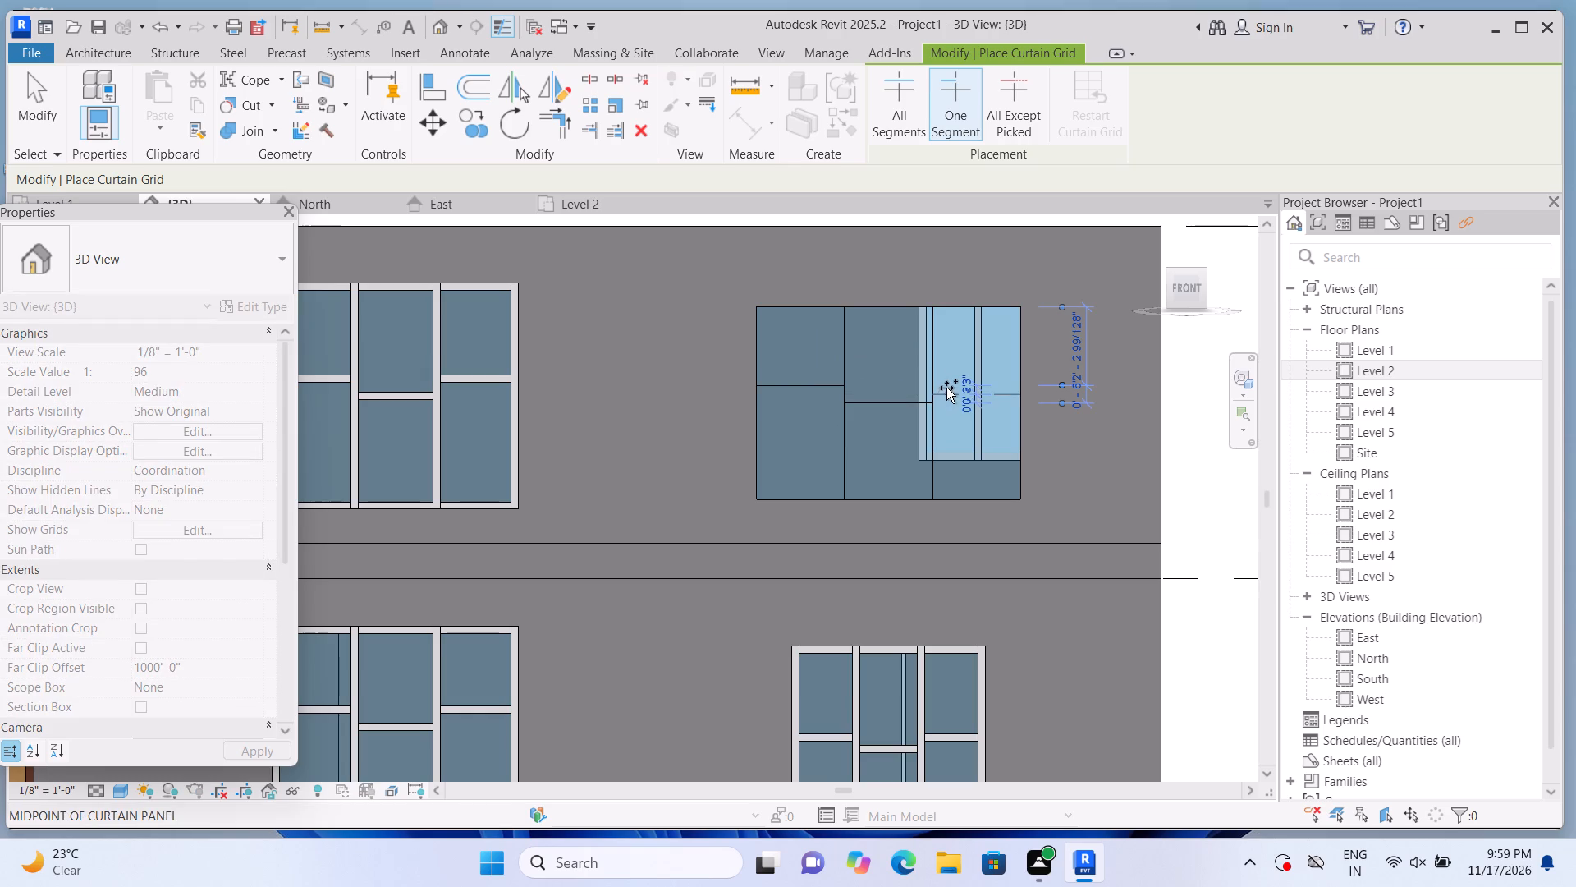
Try to add a one-segment horizontal grid line in the remaining side panel, level with the one in the opposite side panel.
{"action": "scroll", "coordinate": [954, 390], "scroll_direction": "up", "scroll_amount": 2}
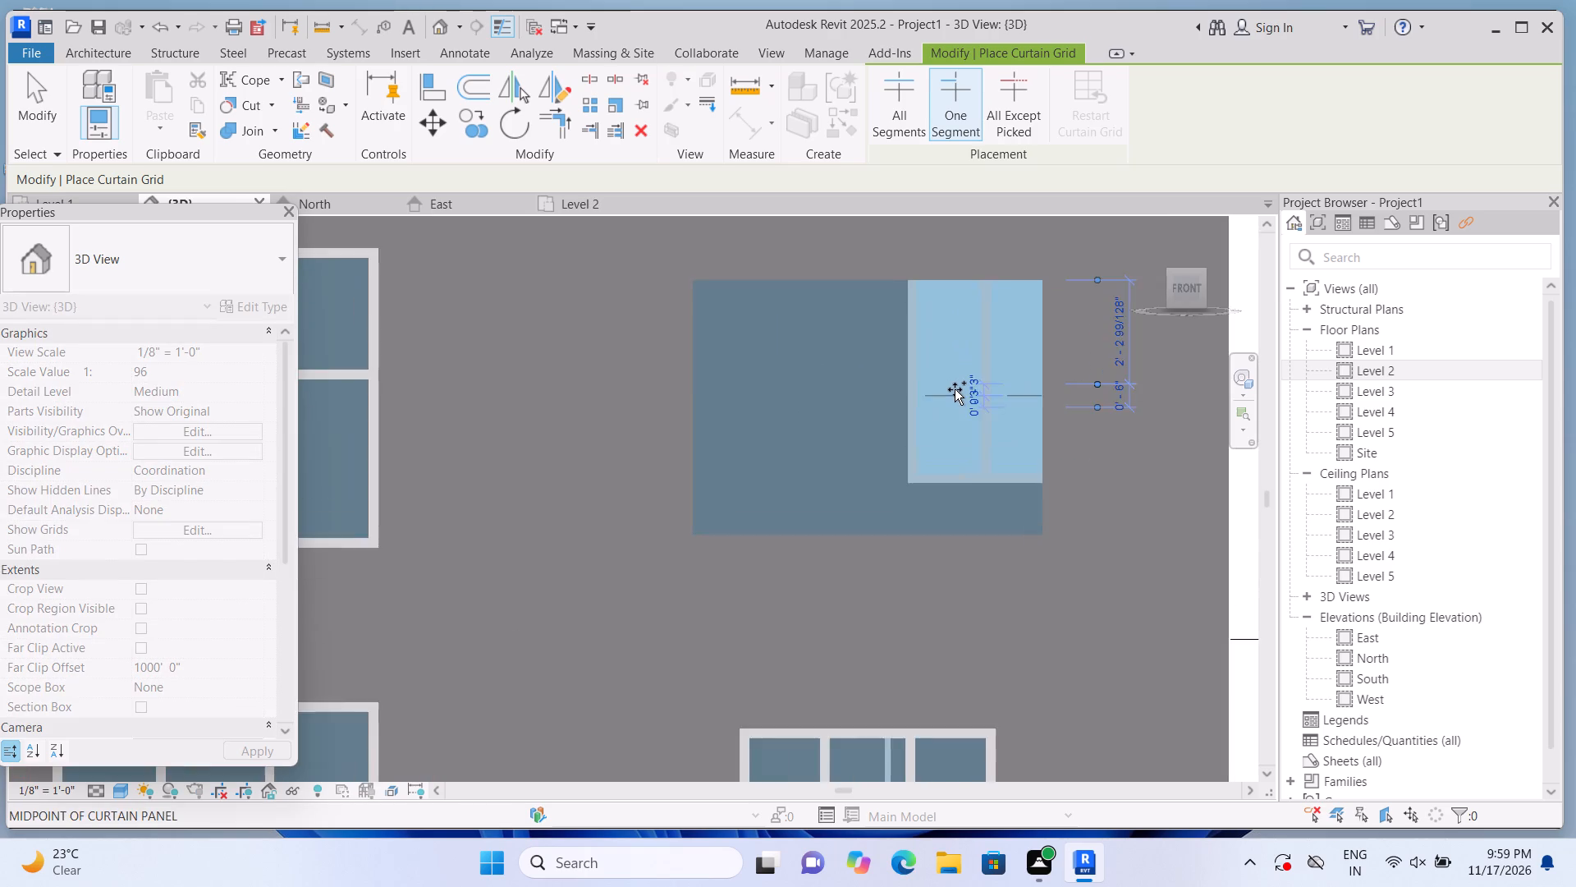
{"action": "scroll", "coordinate": [955, 389], "scroll_direction": "up", "scroll_amount": 2}
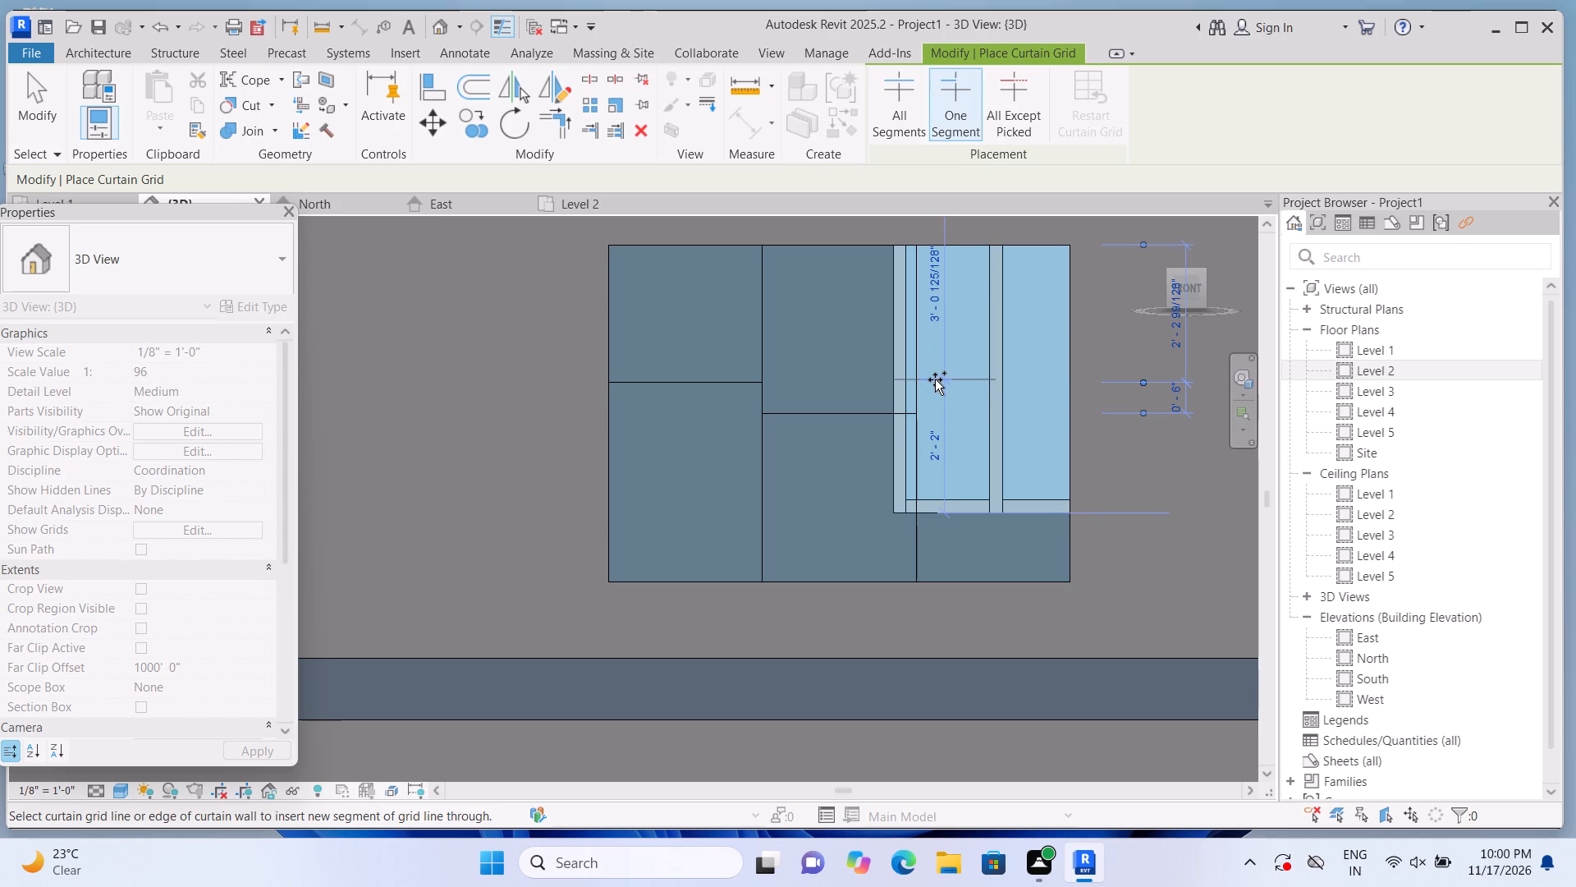
{"action": "left_click", "coordinate": [935, 379]}
{"action": "scroll", "coordinate": [959, 370], "scroll_direction": "down", "scroll_amount": 1}
{"action": "scroll", "coordinate": [960, 378], "scroll_direction": "up", "scroll_amount": 2}
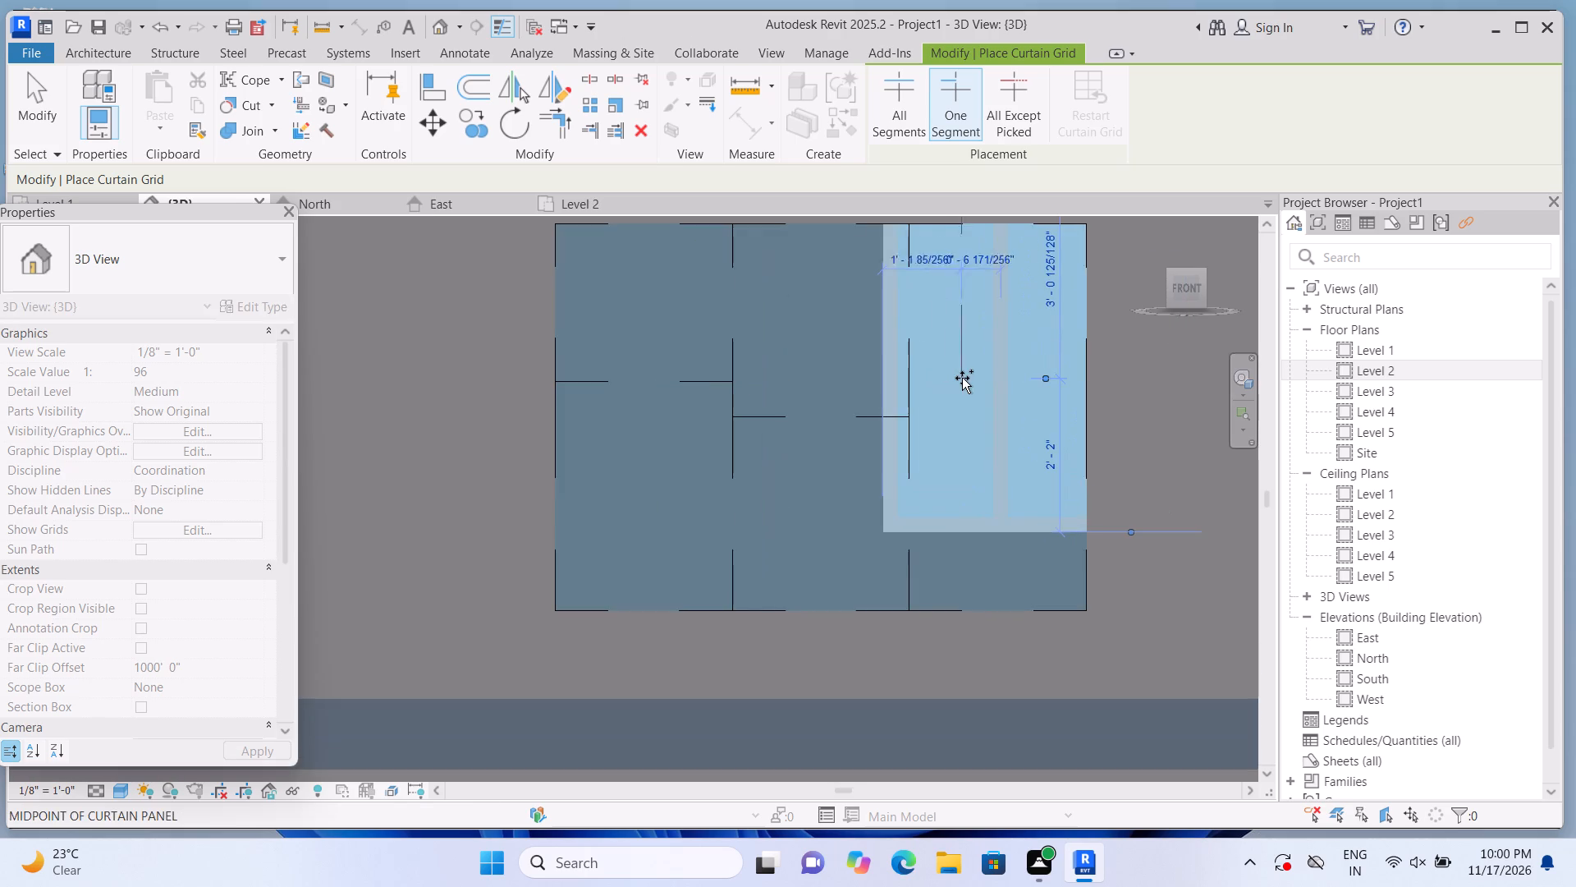
{"action": "key", "text": "Escape"}
{"action": "key", "text": "Escape"}
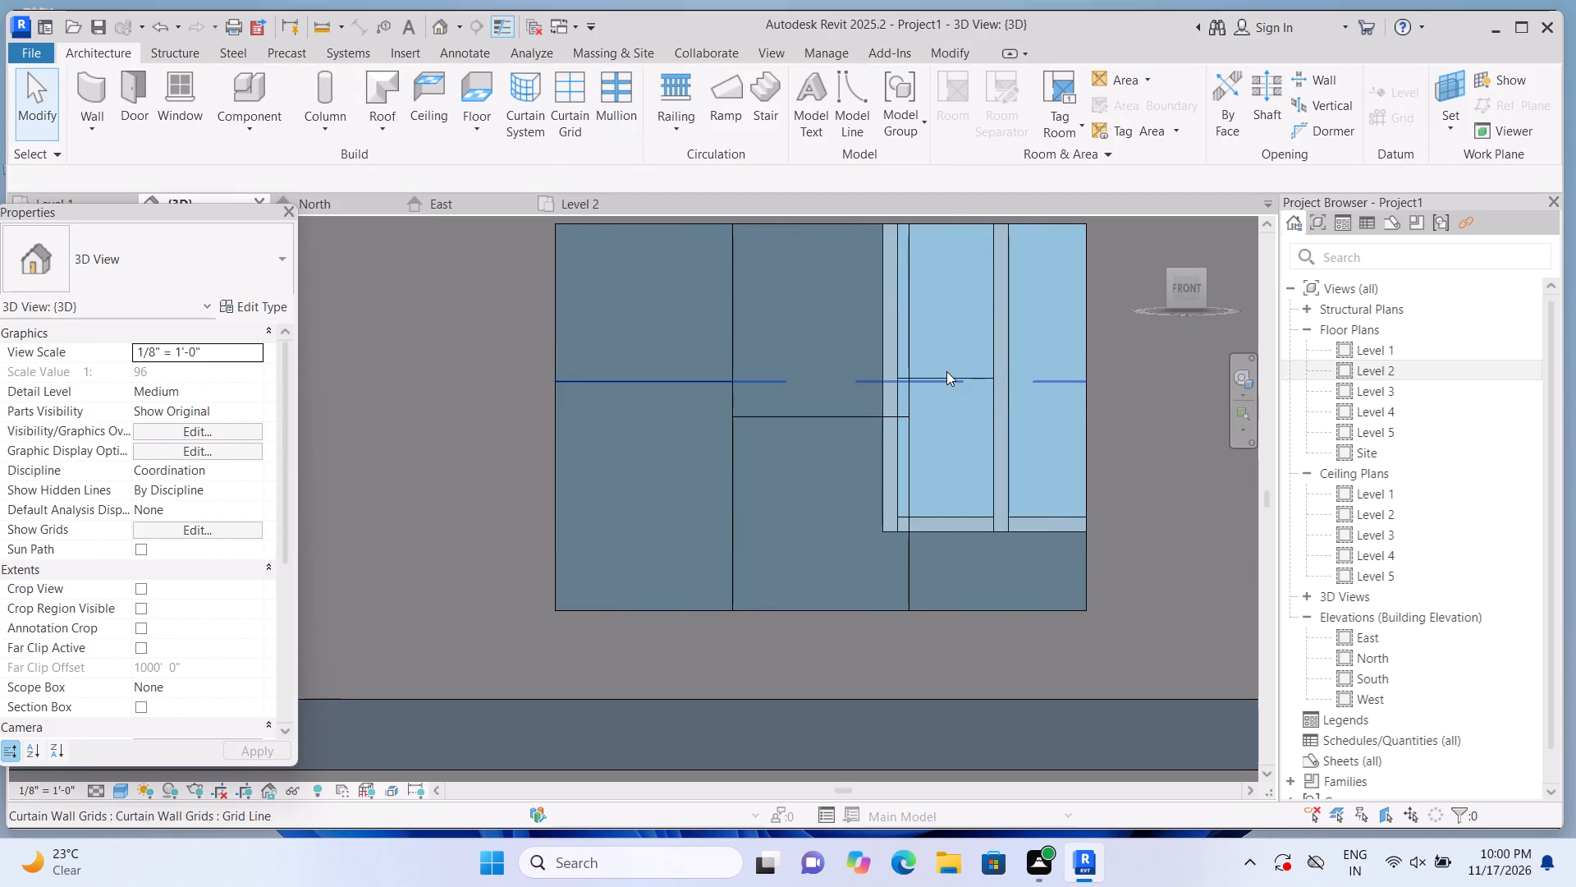
Select the misplaced horizontal grid line on the curtain wall seen through the glass behind this window.
{"action": "left_click", "coordinate": [946, 371]}
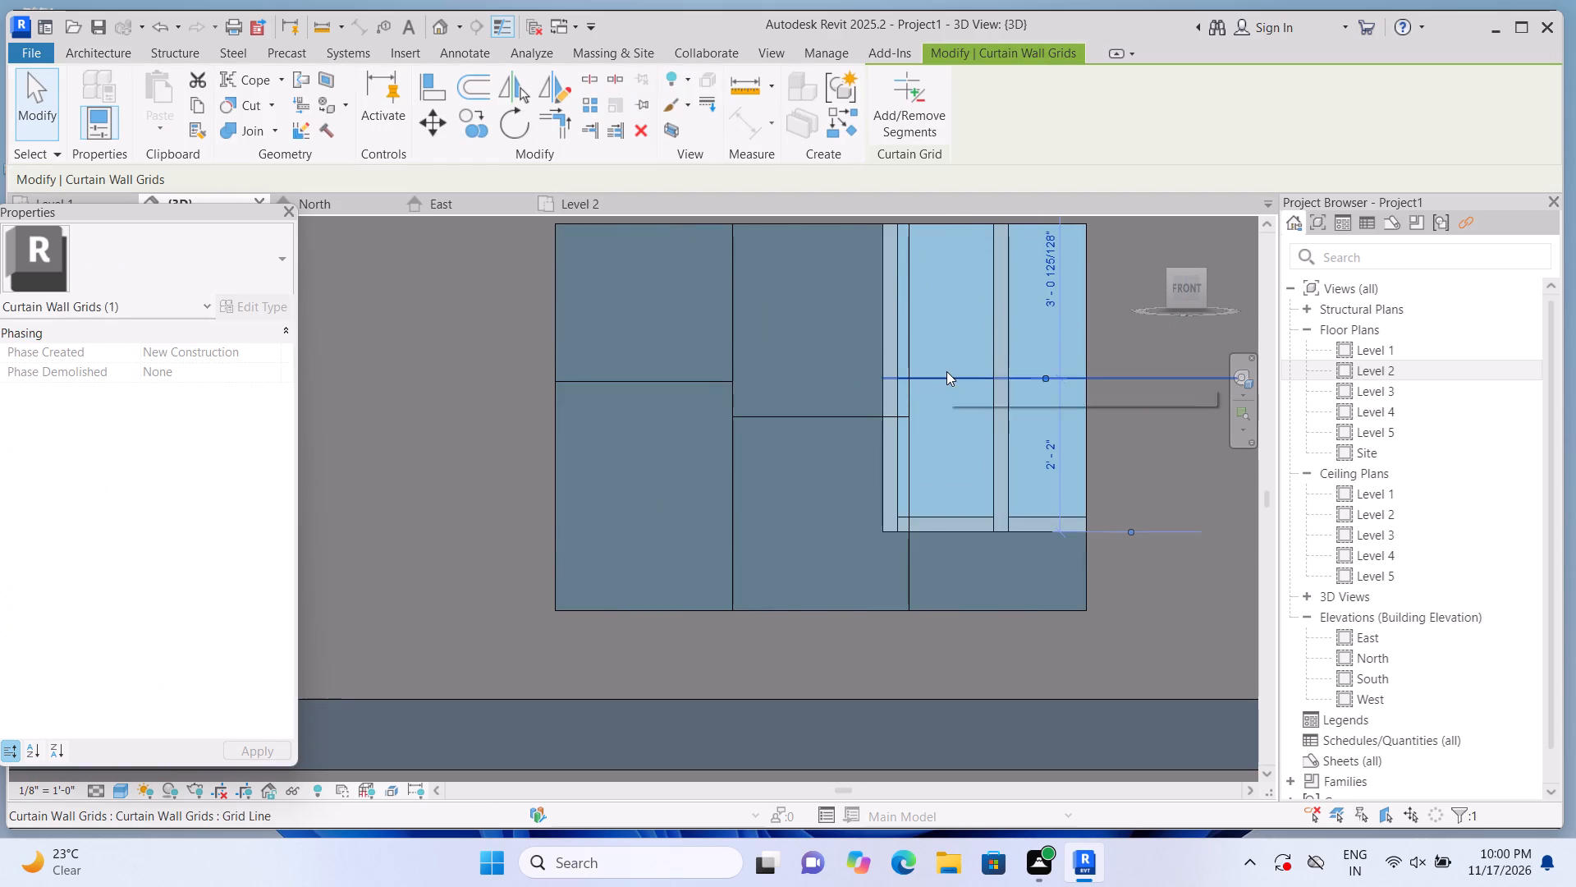
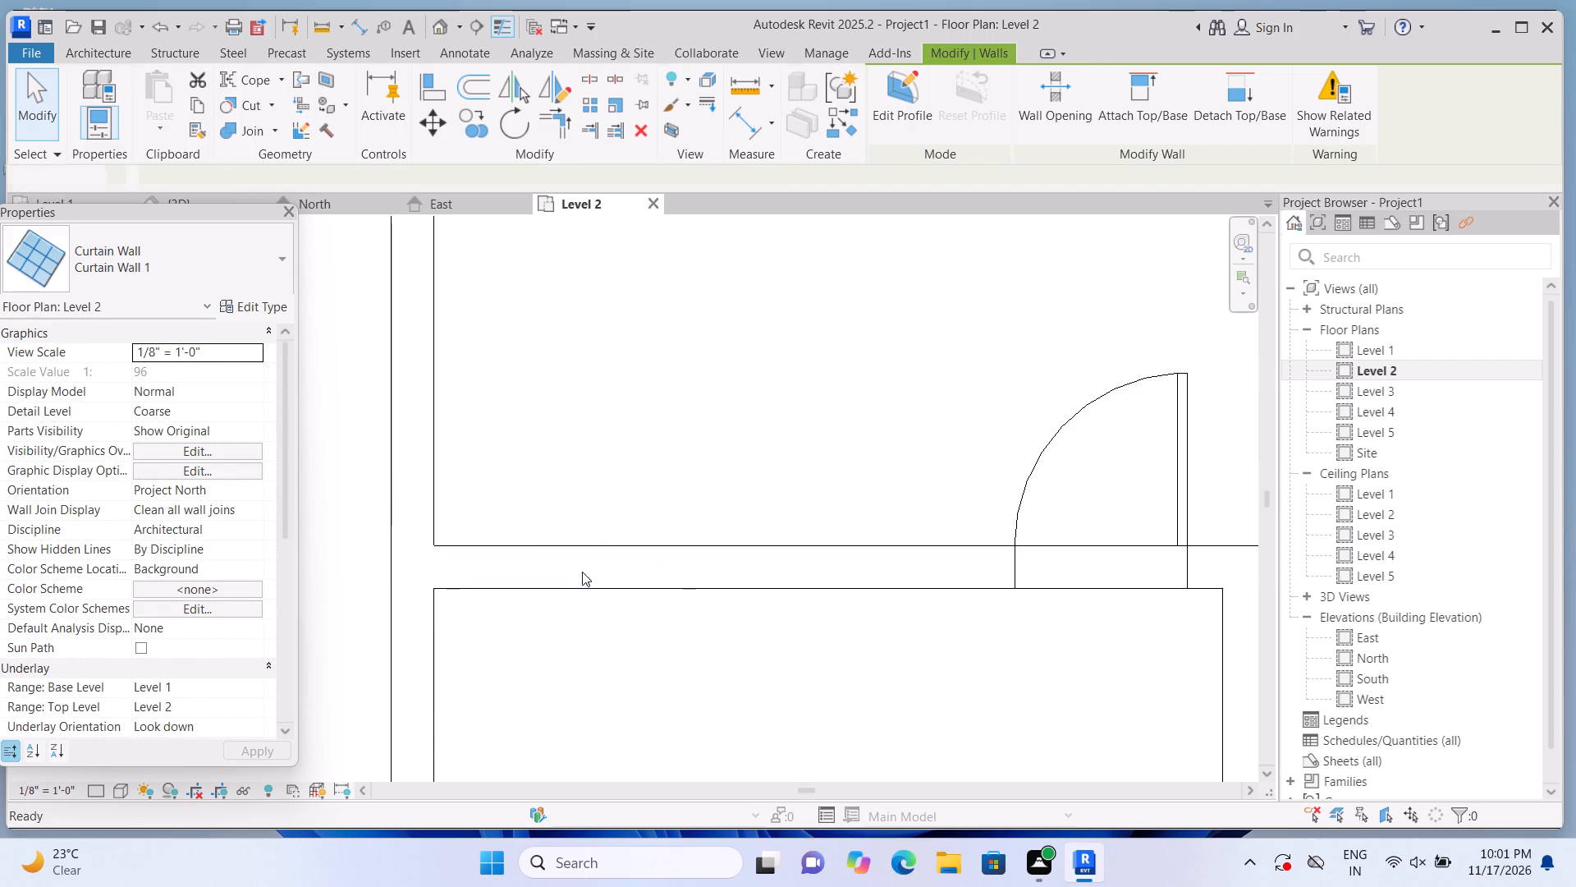
Draw a curtain wall about 2'-11" long in the 9" wall, starting about 1'-1" from the corner farther from the door, and cut its opening.
{"action": "left_click", "coordinate": [95, 79]}
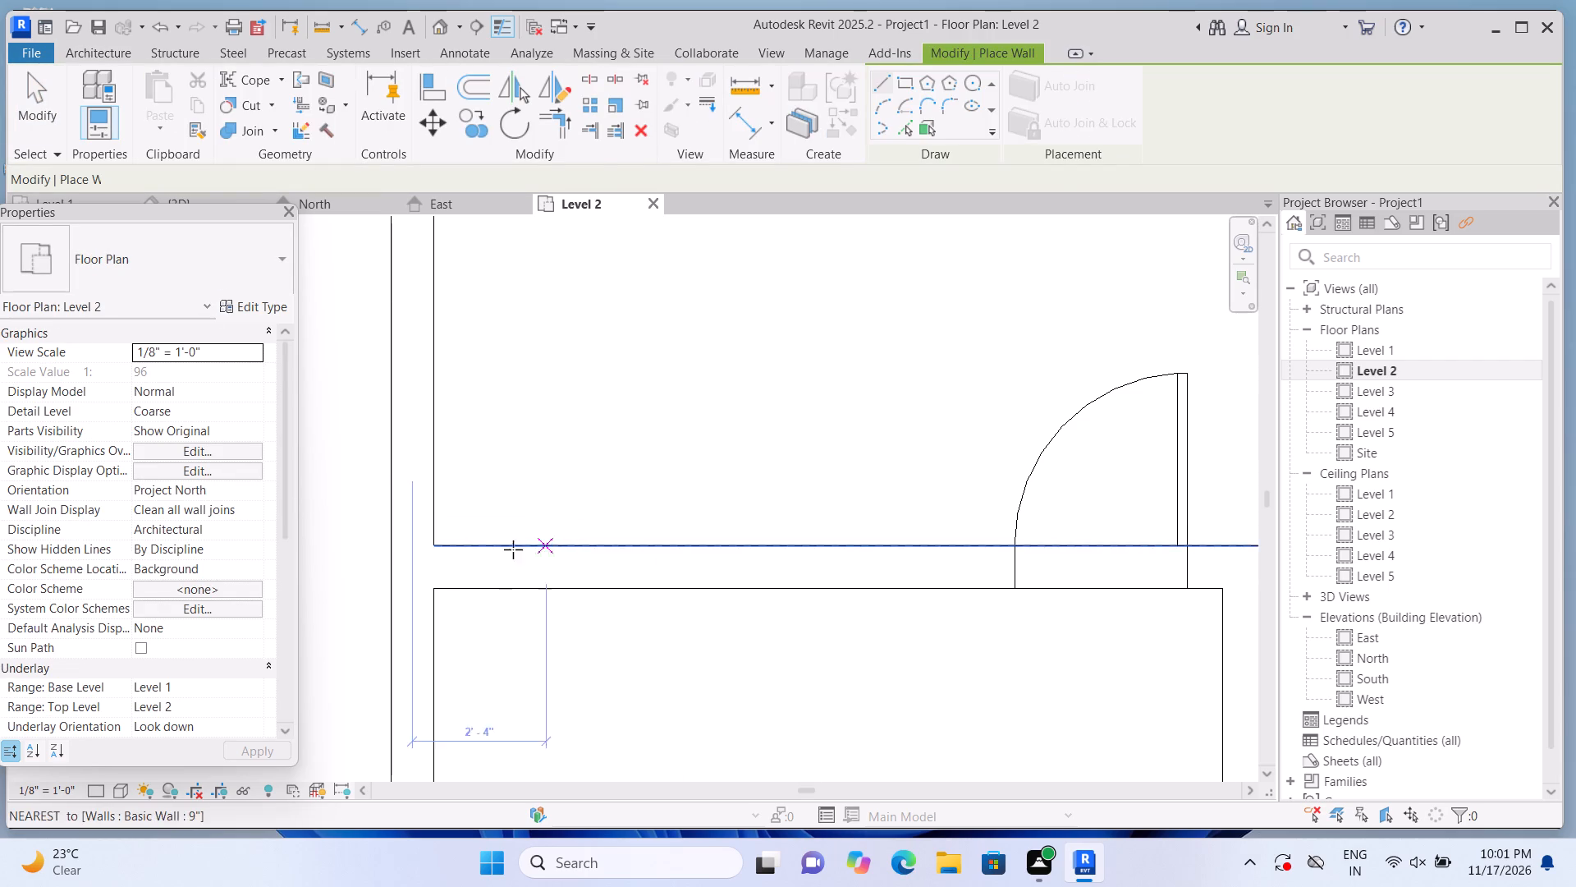
{"action": "left_click", "coordinate": [466, 568]}
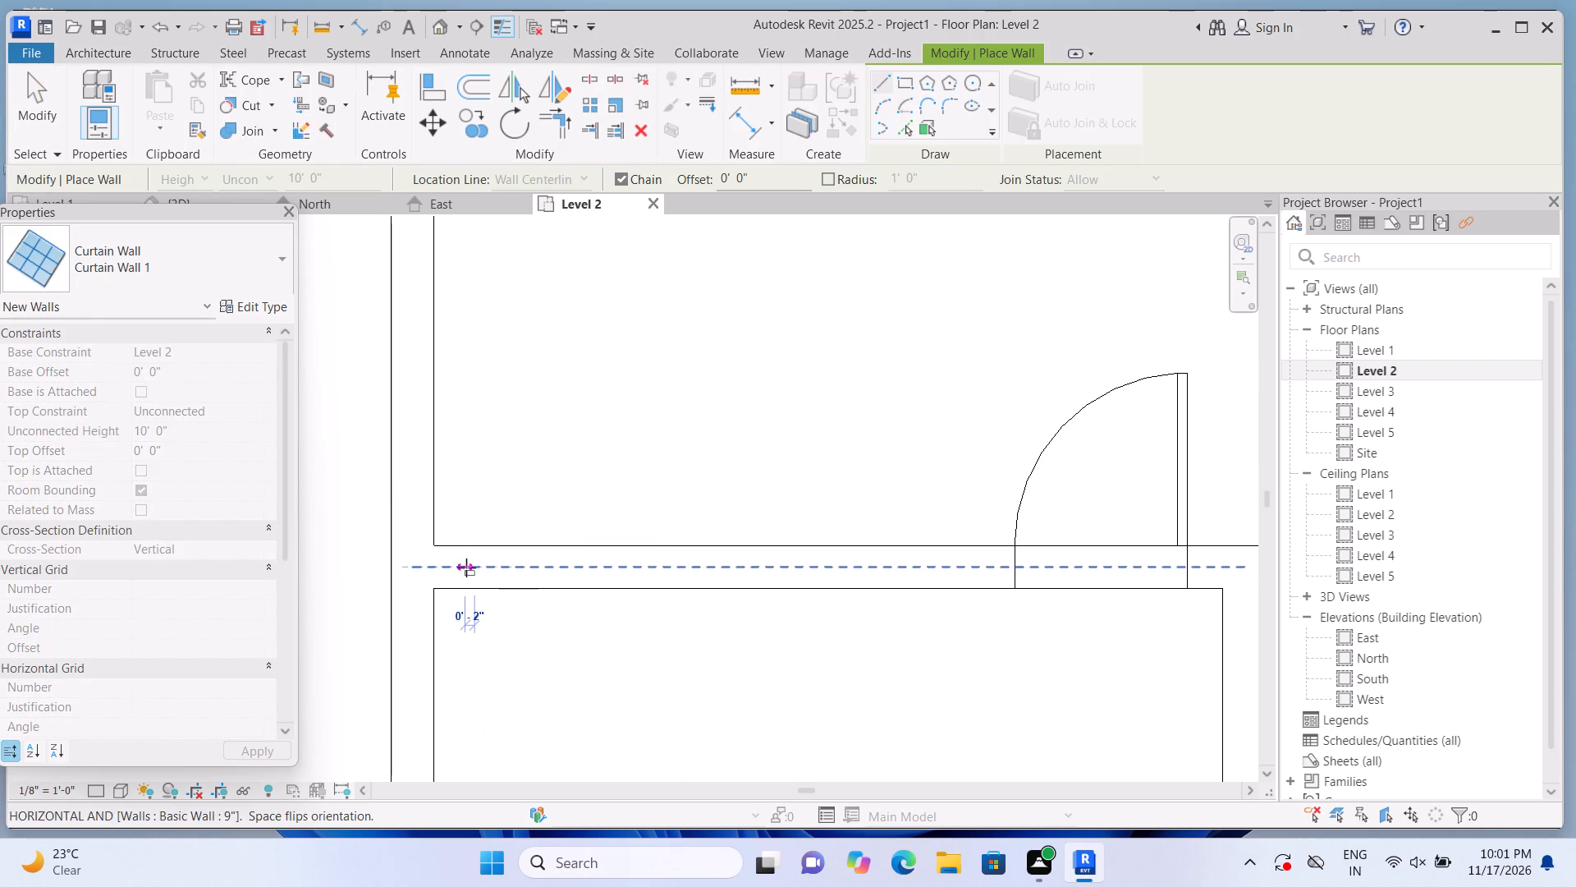
{"action": "left_click", "coordinate": [641, 572]}
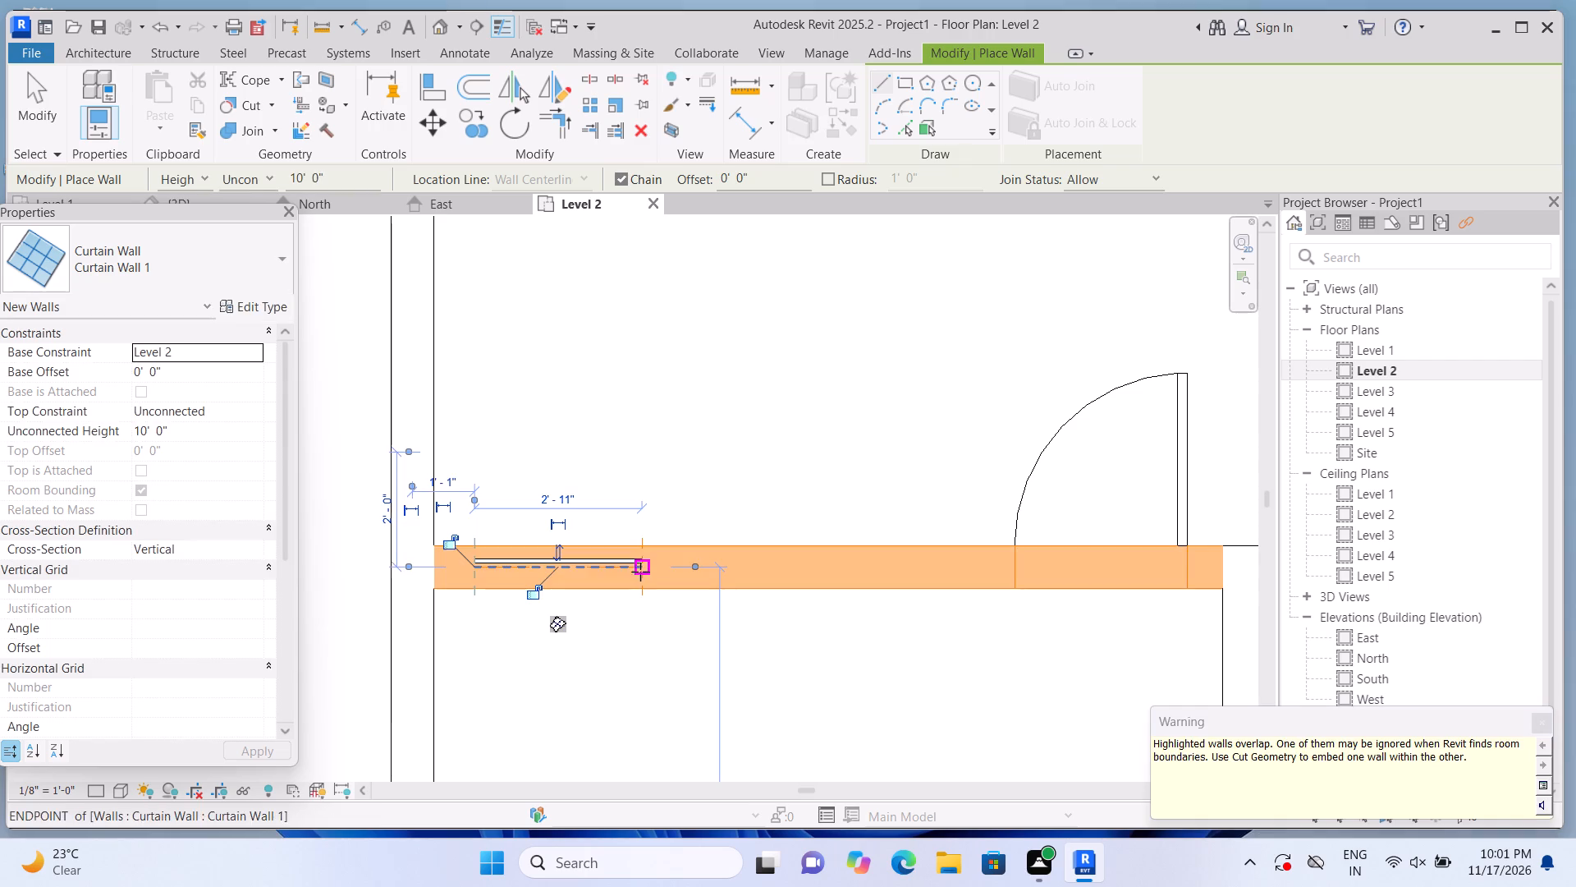
{"action": "left_click", "coordinate": [273, 102]}
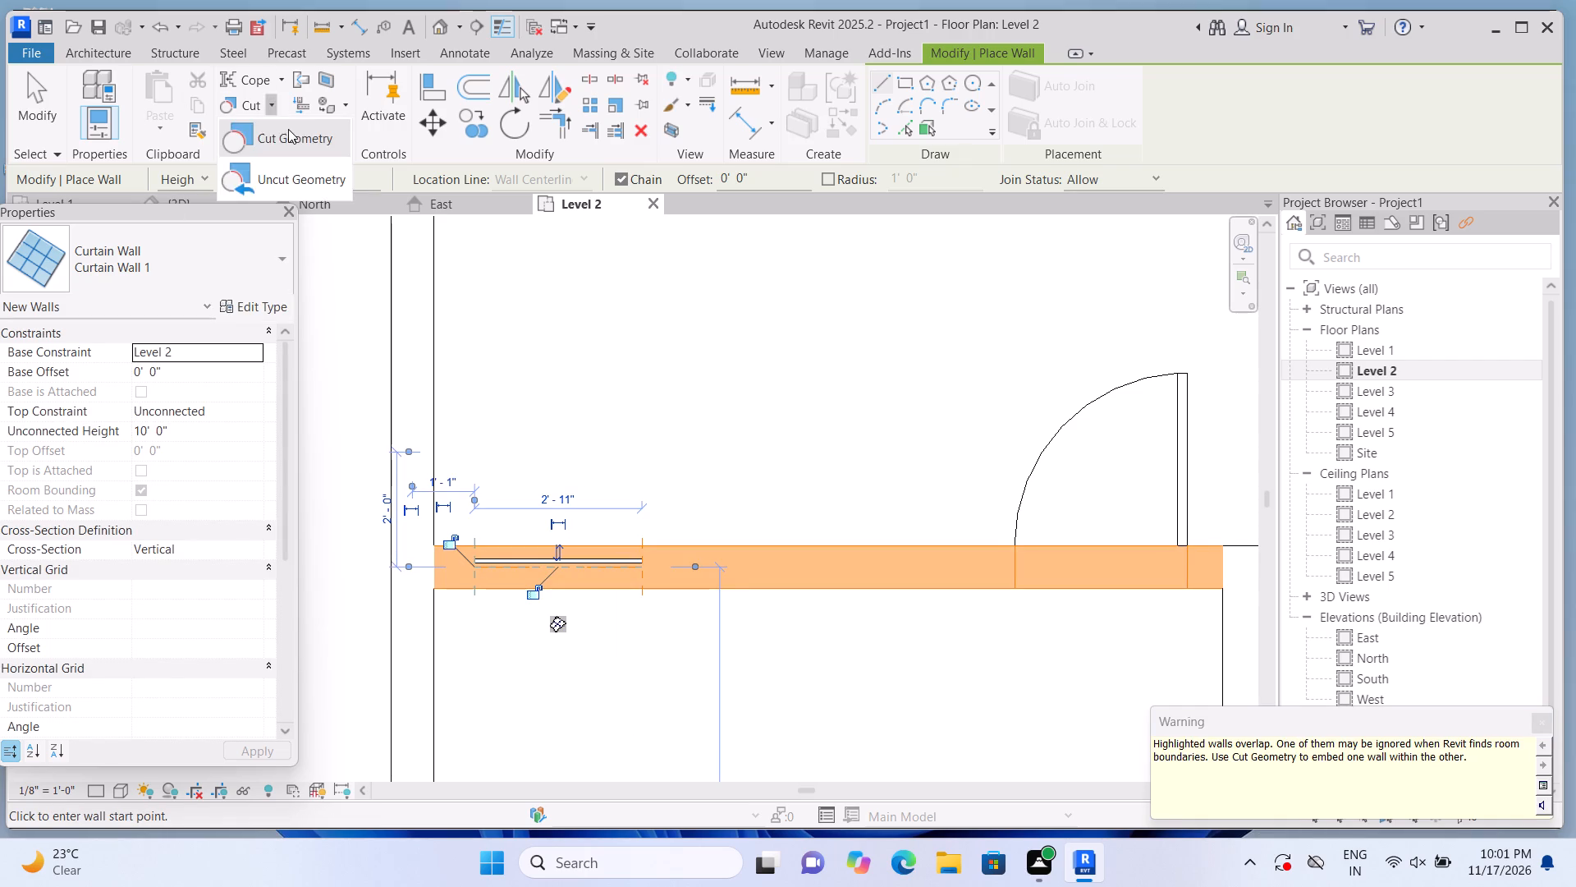
{"action": "left_click", "coordinate": [288, 129]}
{"action": "left_click", "coordinate": [725, 568]}
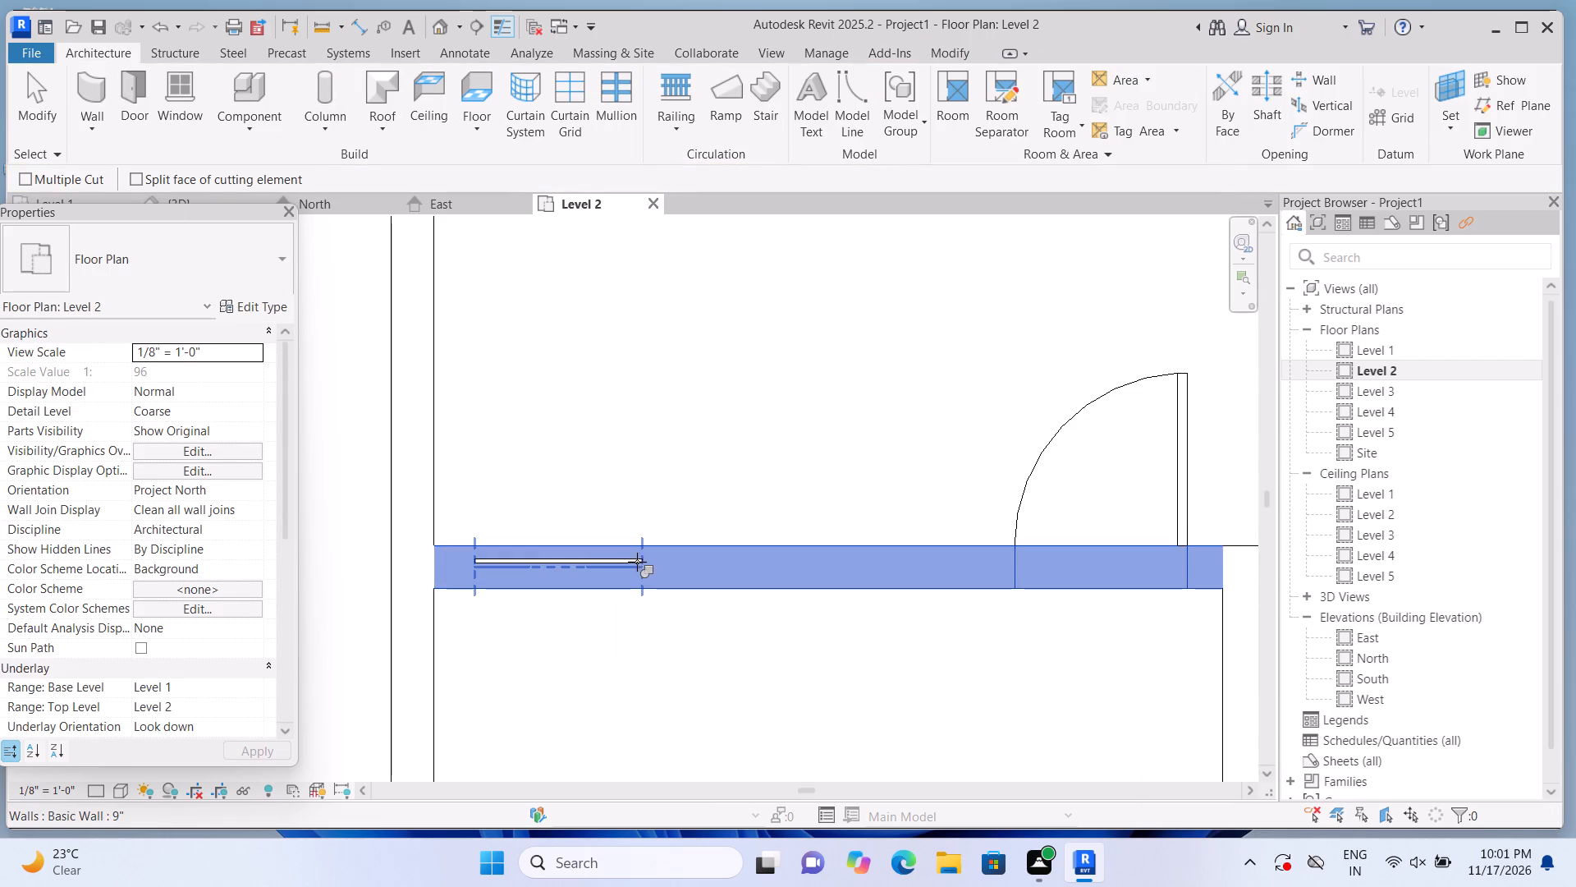
{"action": "left_click", "coordinate": [593, 561]}
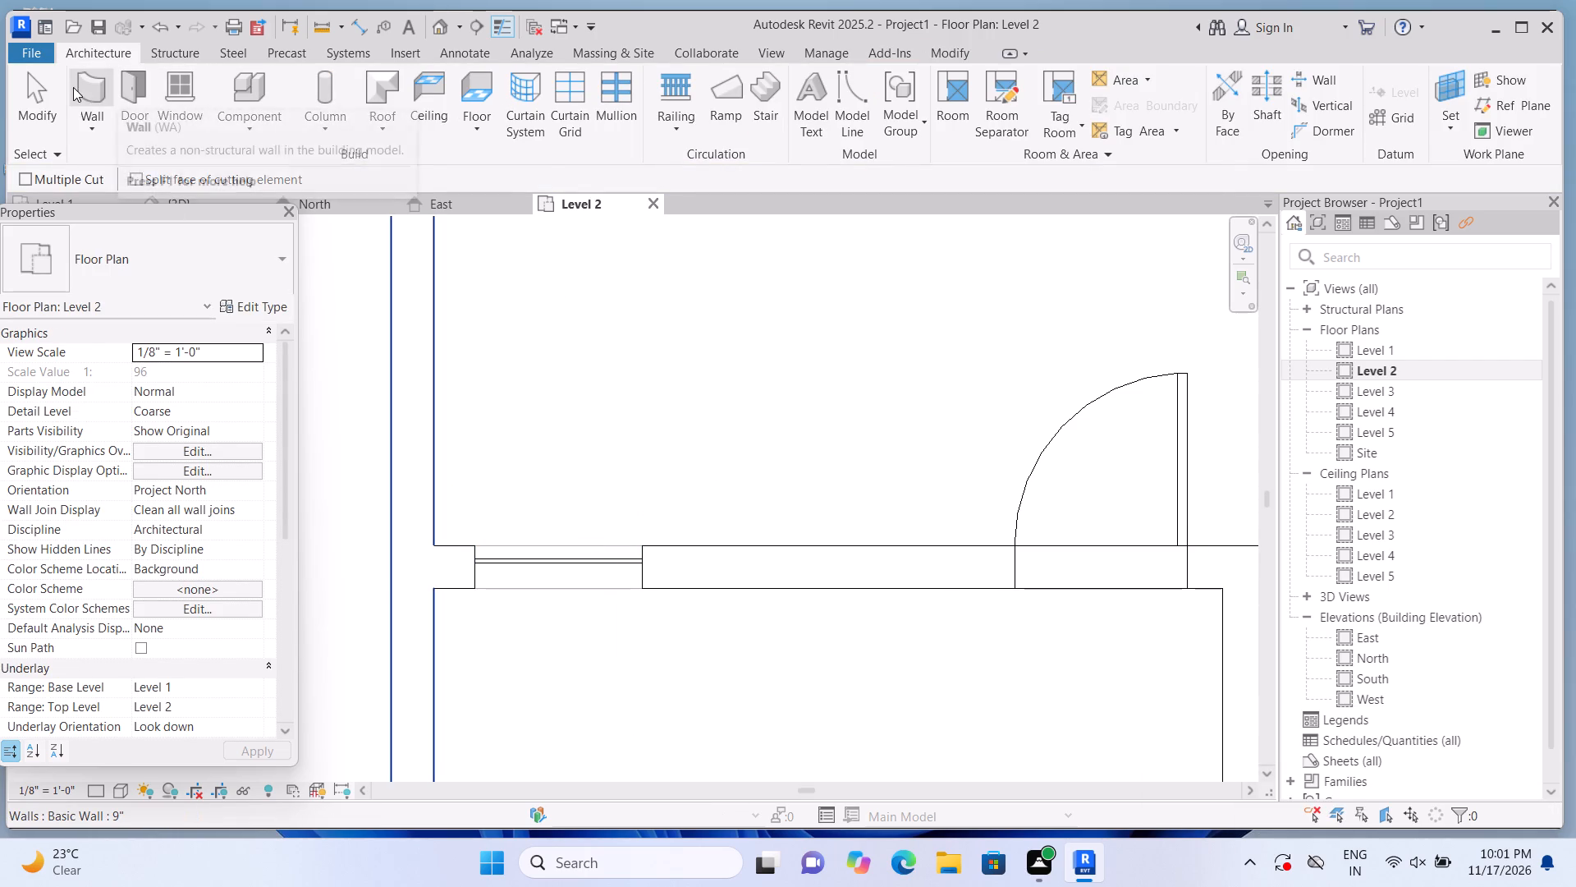
Draw a second curtain wall about 2'-4" long in the same wall, between the first one and the door, and cut its opening.
{"action": "left_click", "coordinate": [73, 87]}
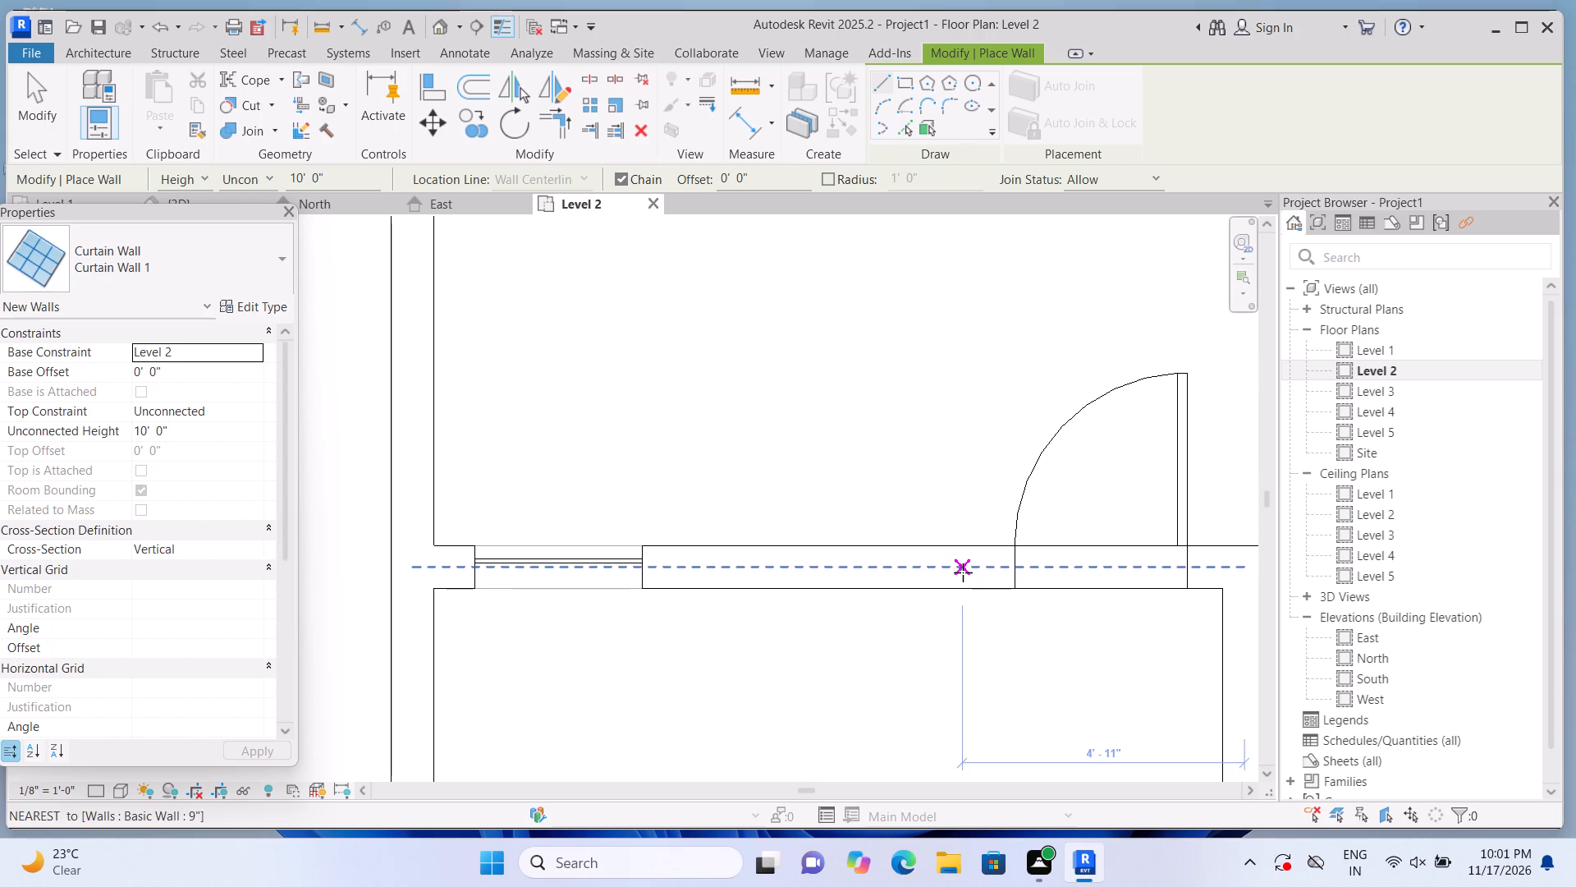
{"action": "left_click", "coordinate": [963, 572]}
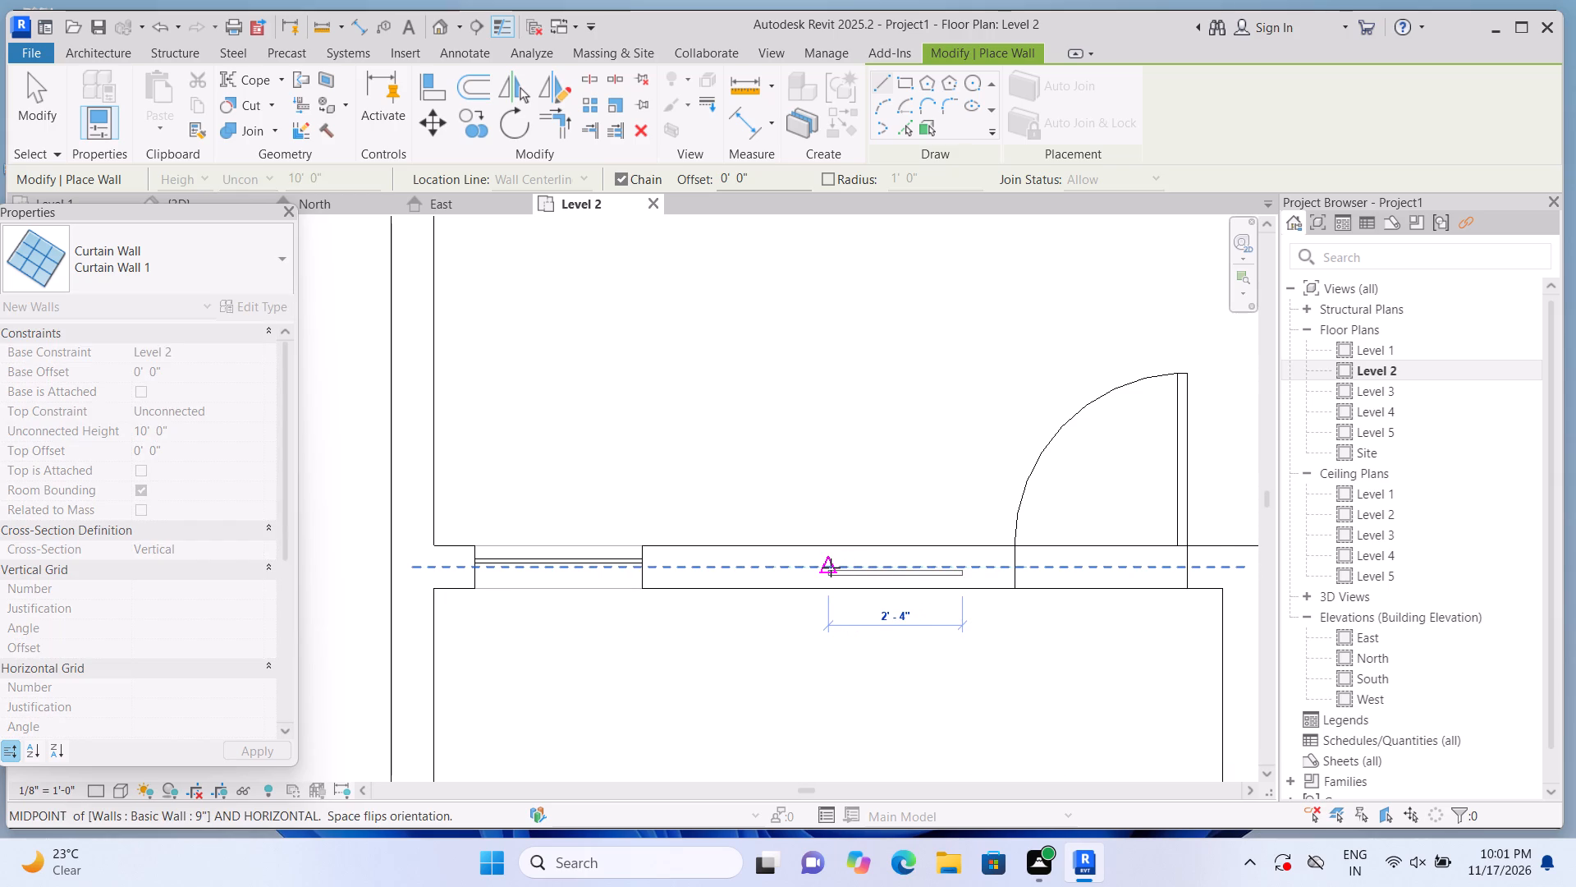
{"action": "left_click", "coordinate": [831, 568]}
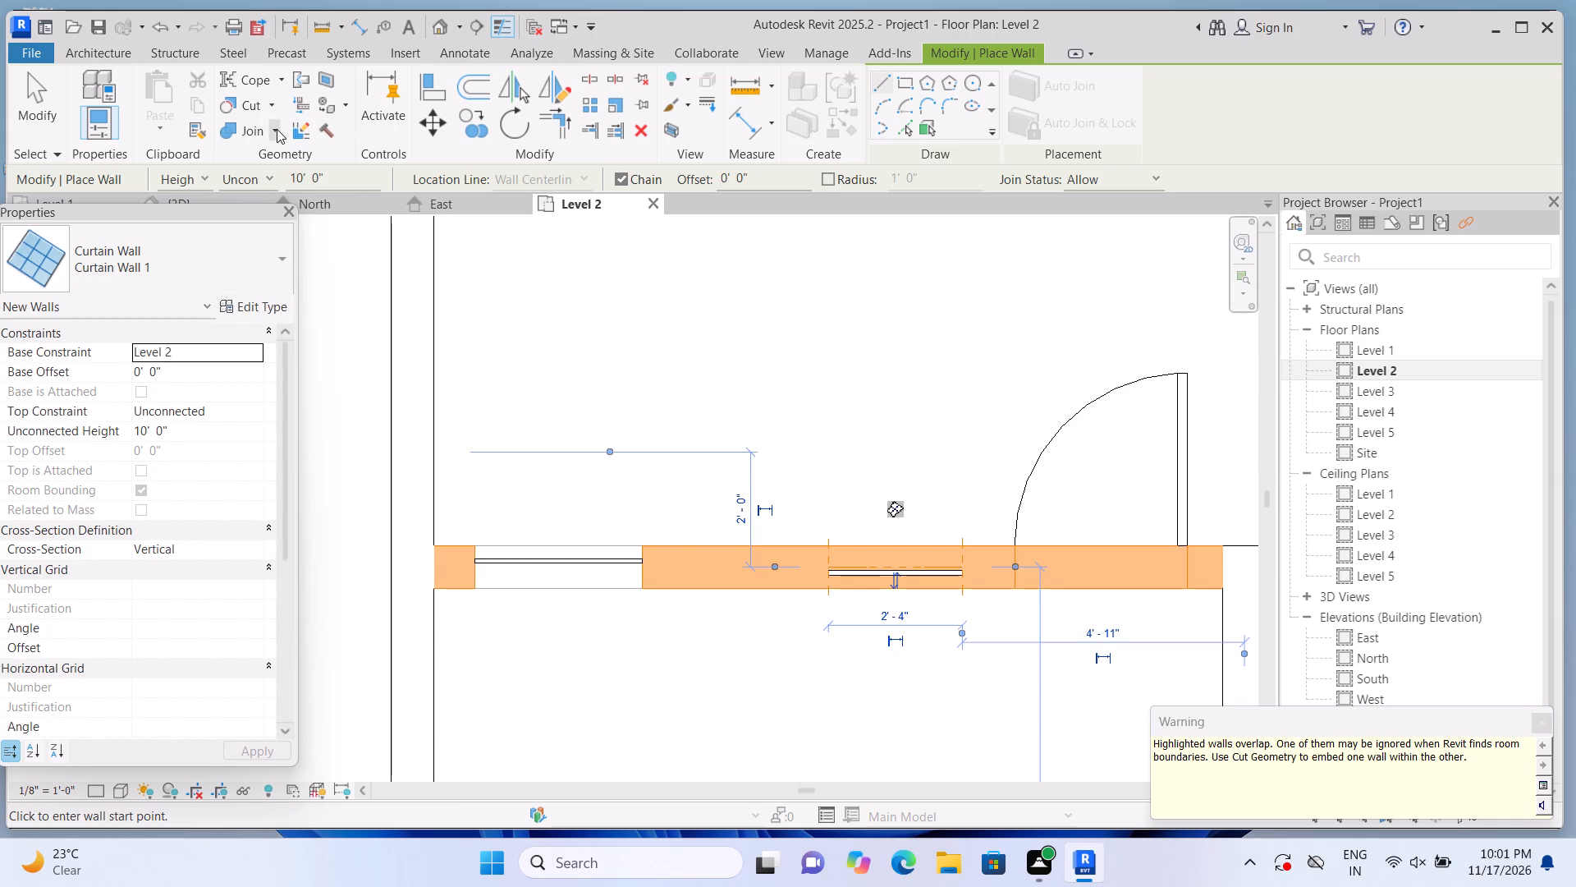
{"action": "left_click", "coordinate": [273, 99]}
{"action": "left_click", "coordinate": [286, 126]}
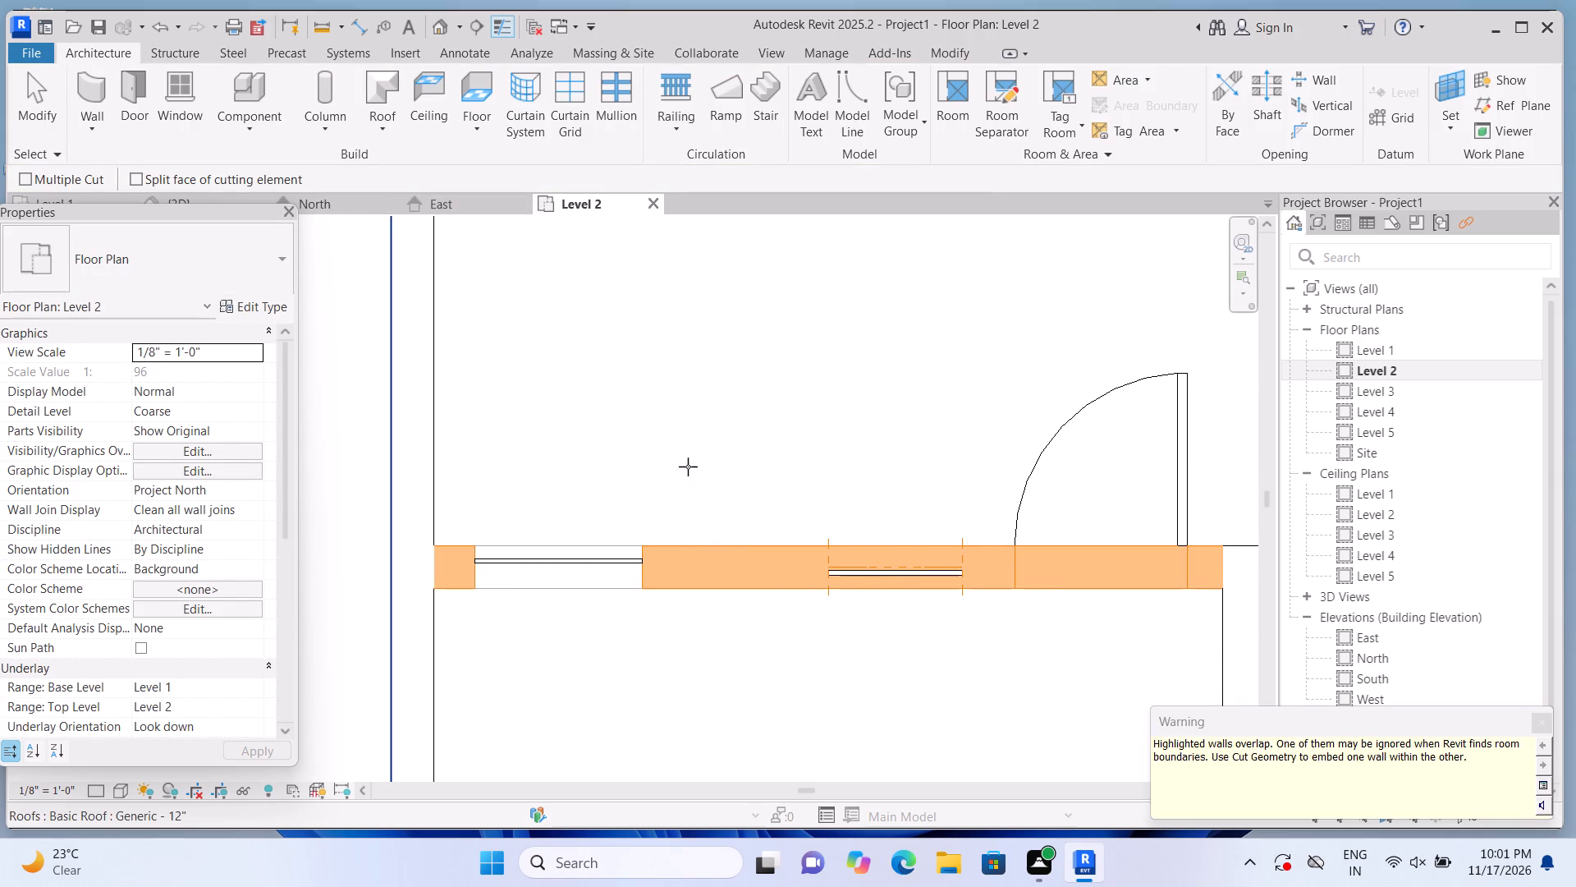
{"action": "left_click", "coordinate": [710, 560]}
{"action": "left_click", "coordinate": [854, 561]}
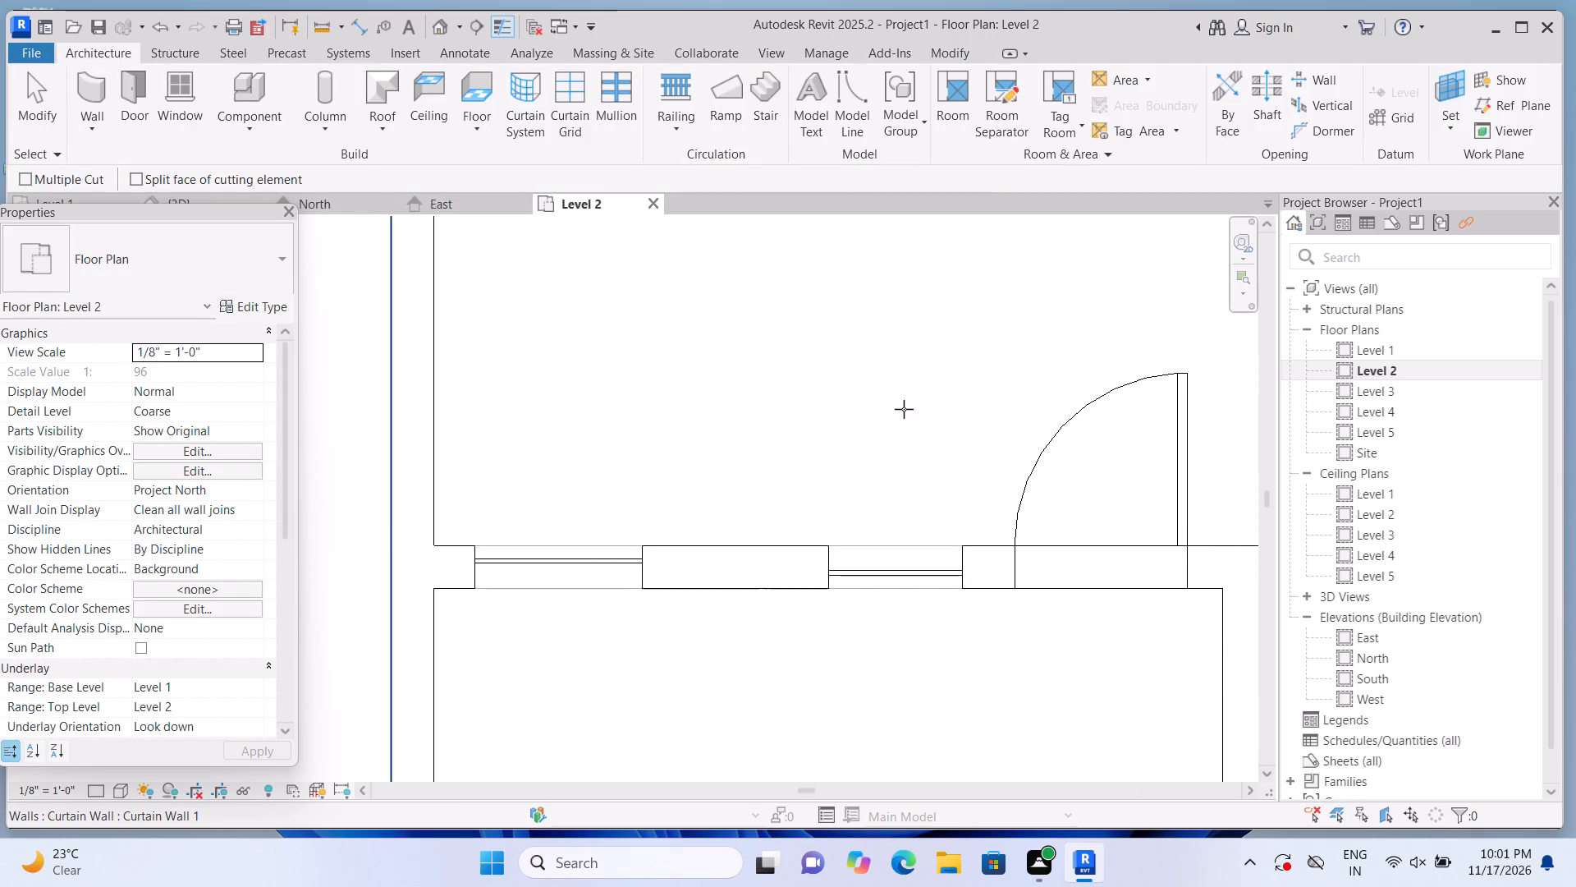
{"action": "scroll", "coordinate": [904, 410], "scroll_direction": "down", "scroll_amount": 2}
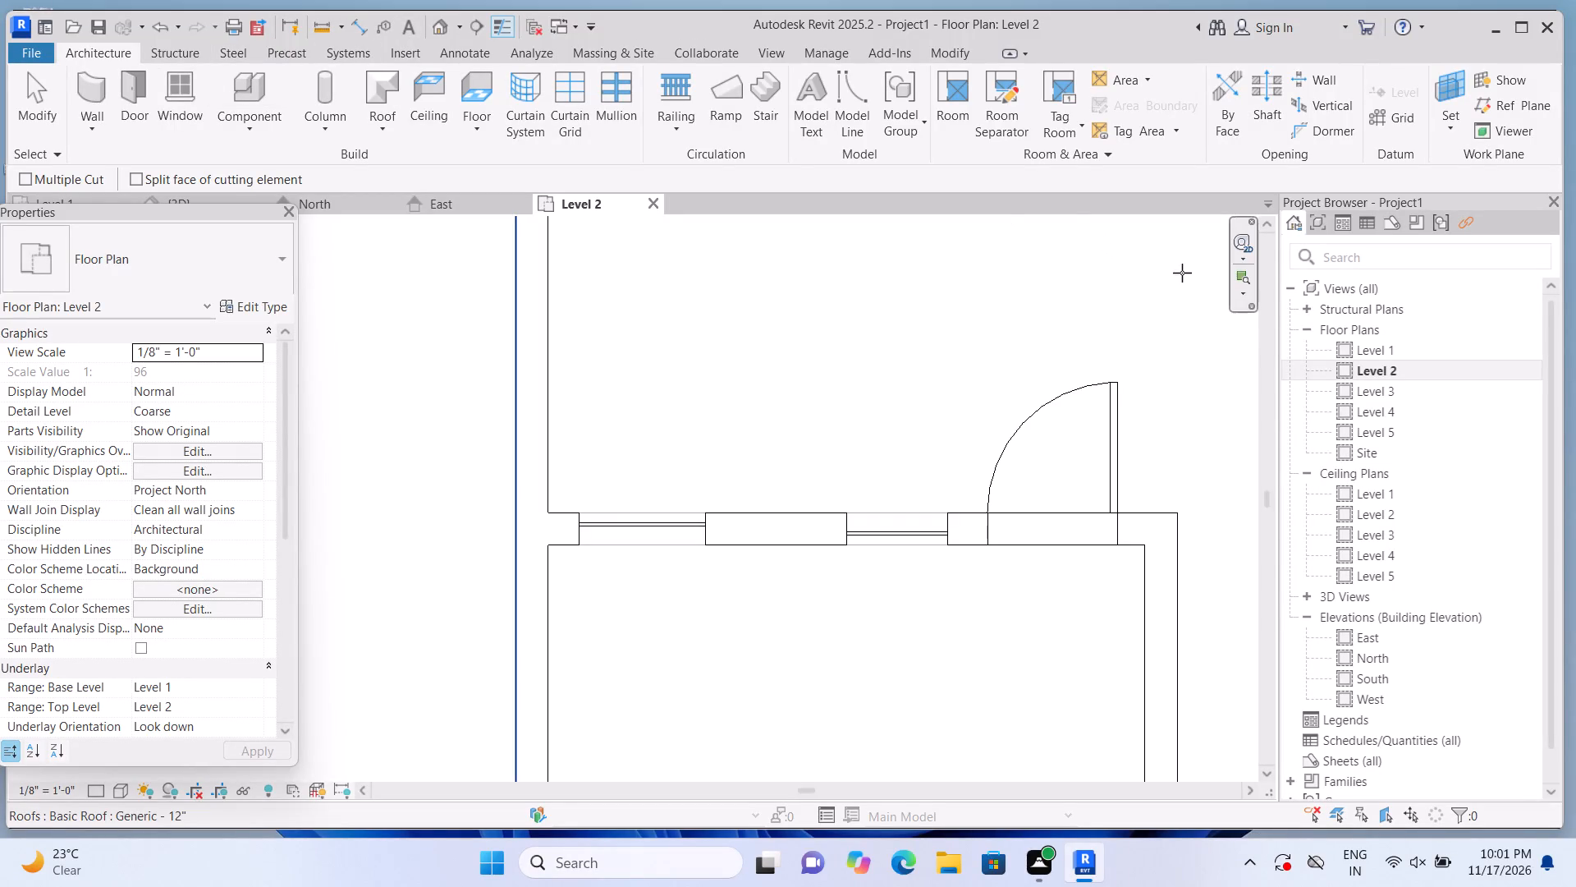
{"action": "key", "text": "Escape"}
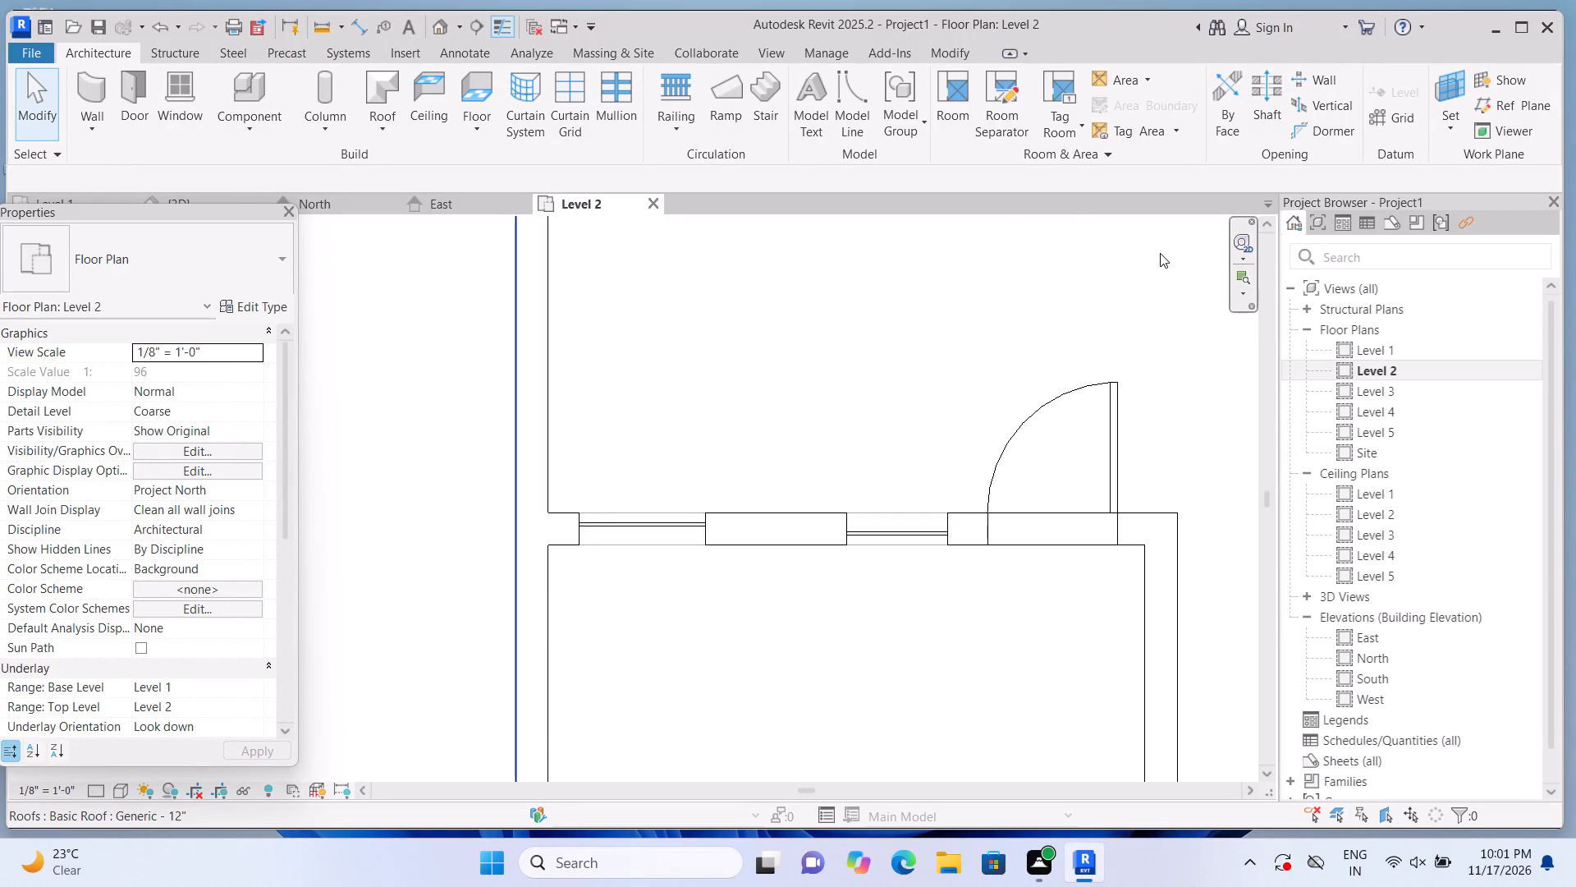
In the 3D view, narrow the Level 2 curtain wall nearest the building corner to about 2'-1", matching the Level 1 window below.
{"action": "left_click", "coordinate": [431, 23]}
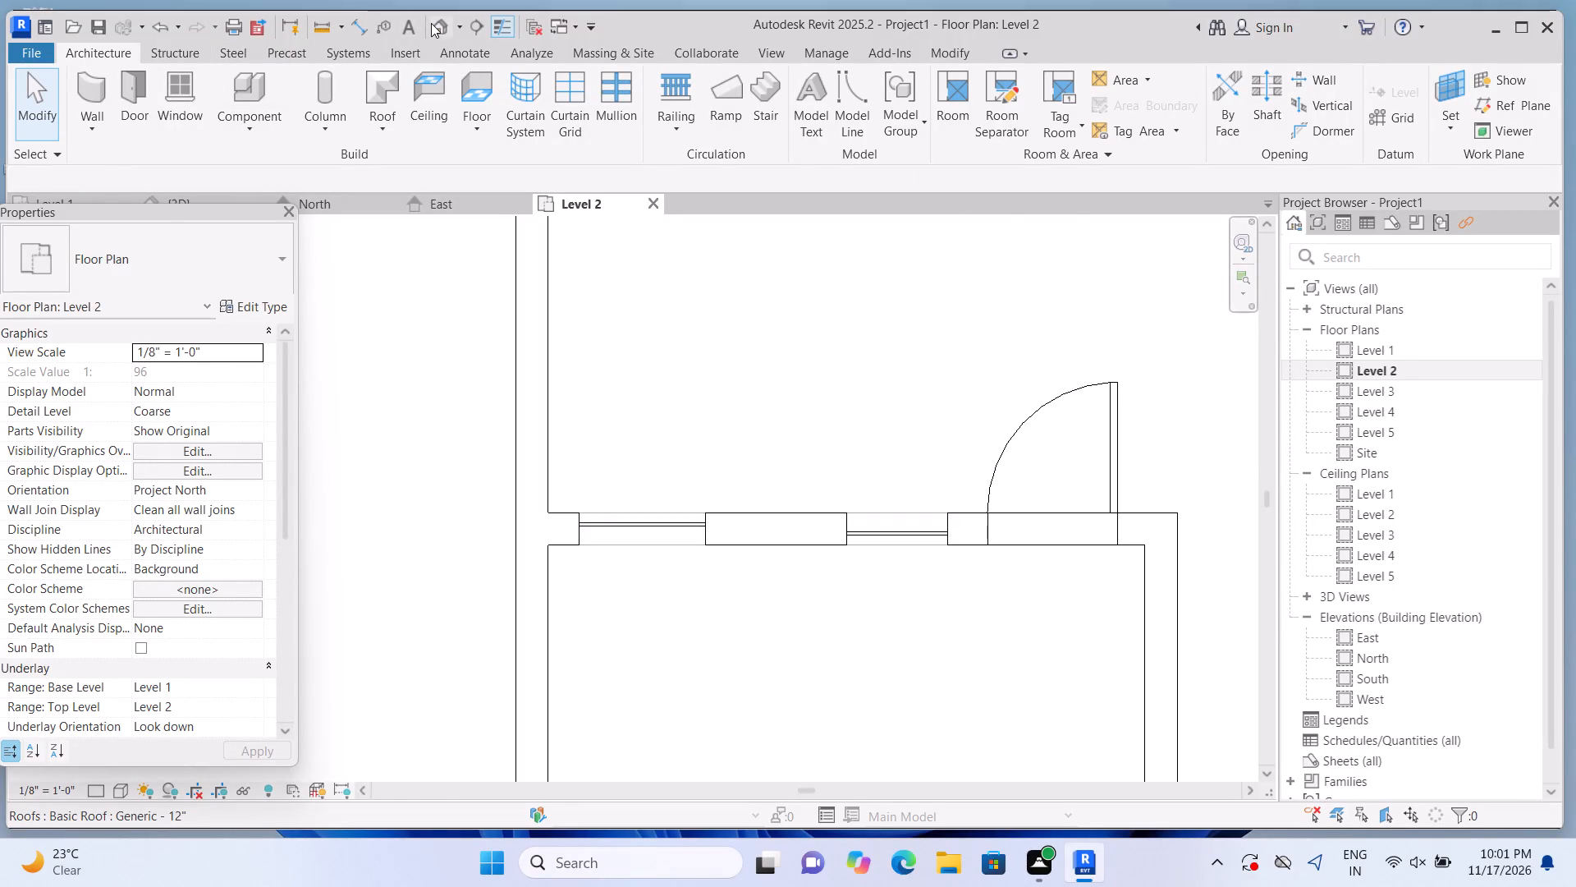
{"action": "scroll", "coordinate": [531, 401], "scroll_direction": "up", "scroll_amount": 3}
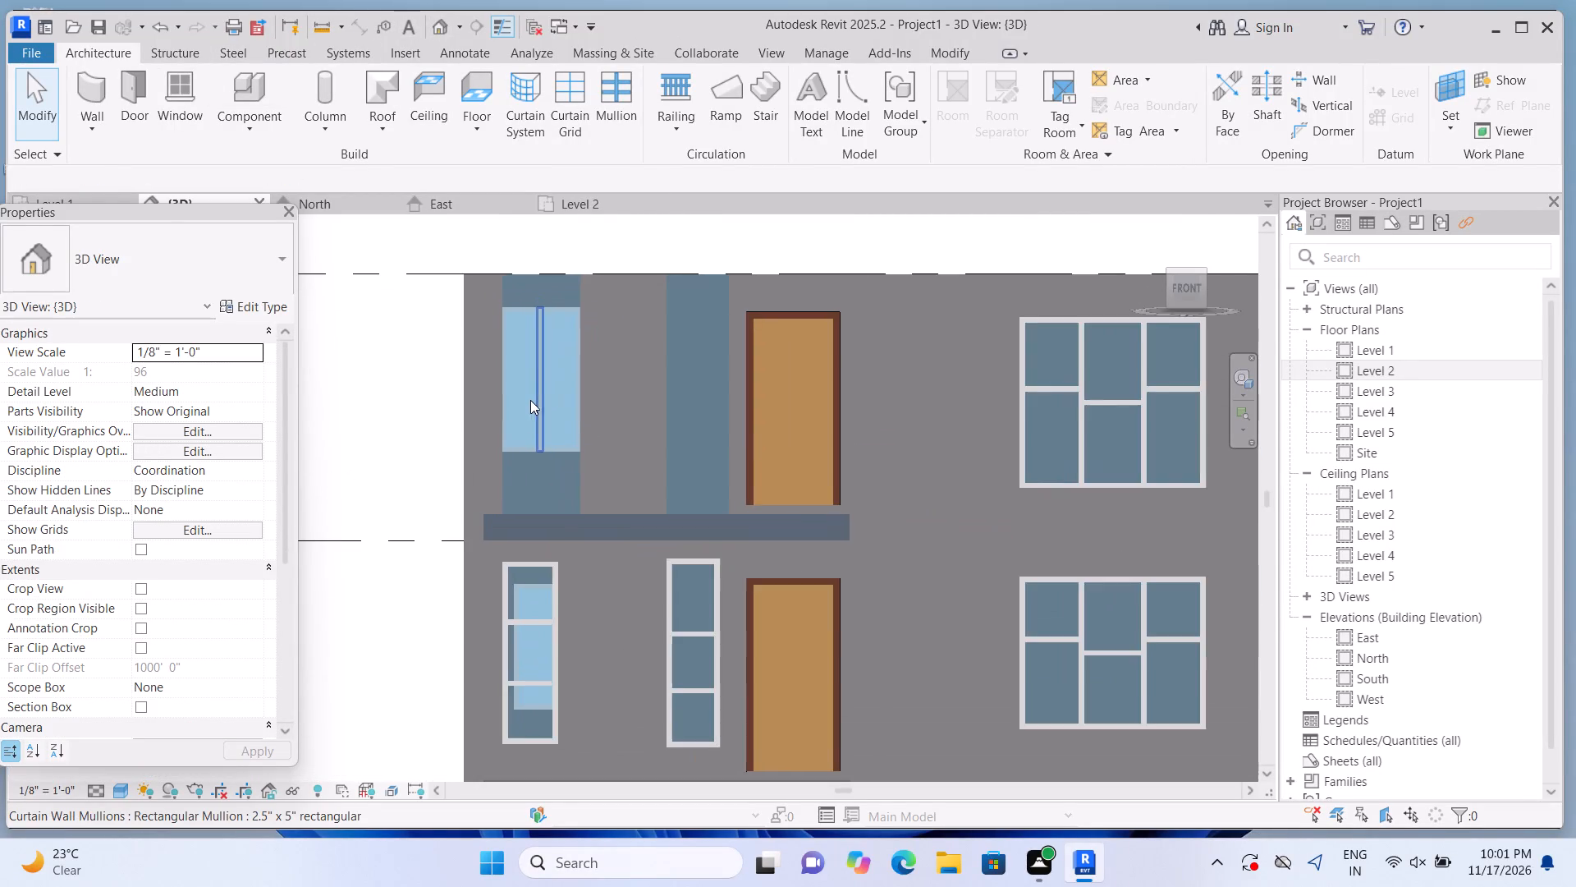
{"action": "left_click", "coordinate": [529, 371]}
{"action": "left_click", "coordinate": [588, 248]}
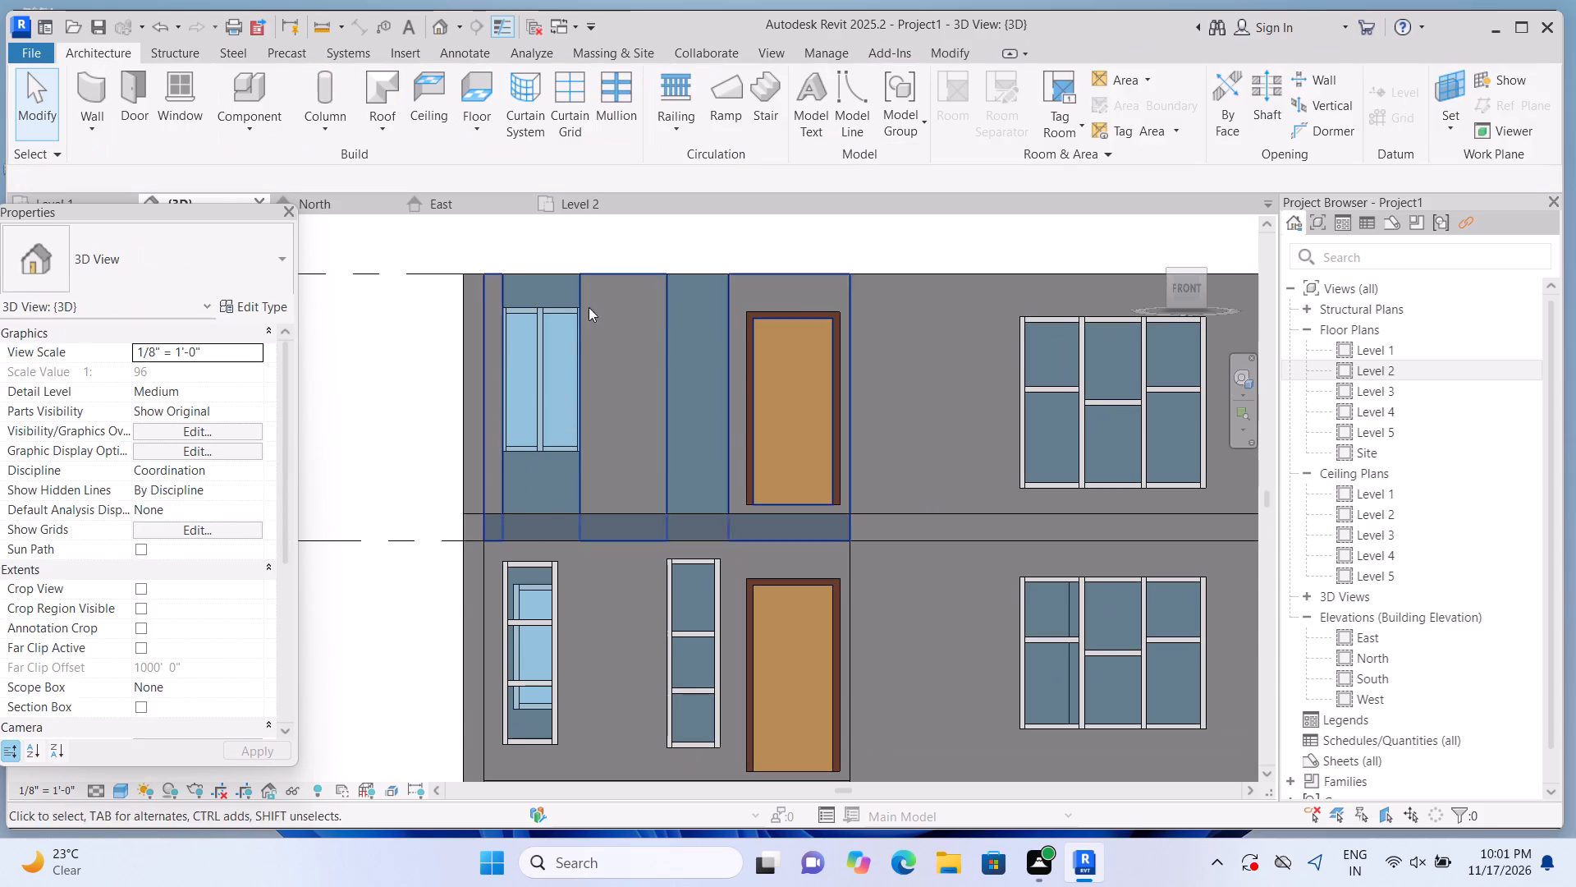
{"action": "left_click", "coordinate": [580, 345]}
{"action": "scroll", "coordinate": [583, 352], "scroll_direction": "up", "scroll_amount": 1}
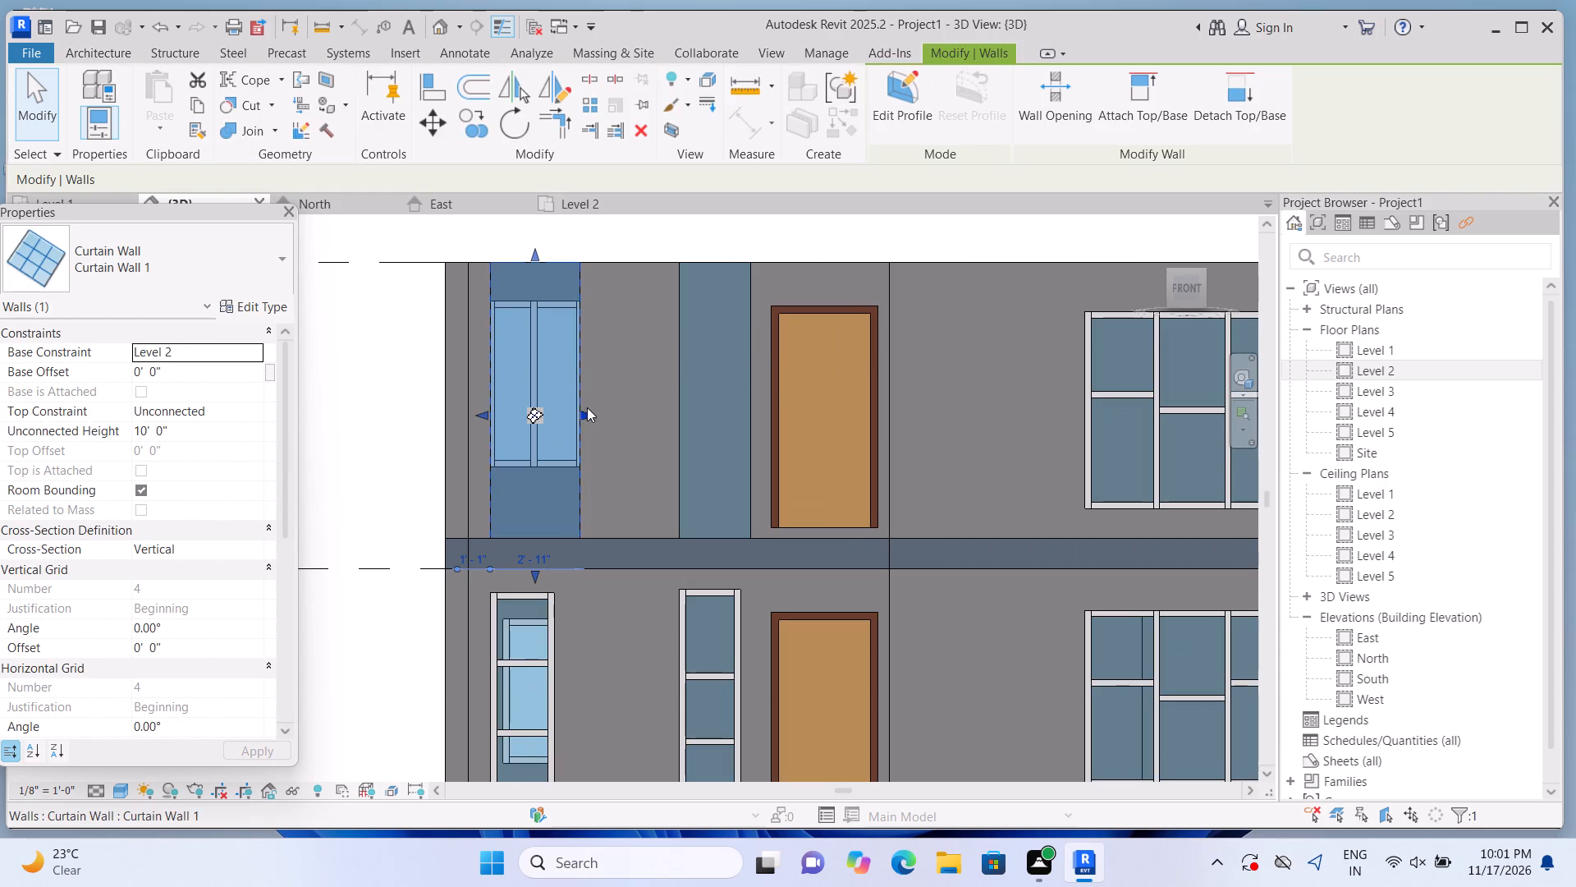
{"action": "left_click_drag", "start_coordinate": [593, 413], "coordinate": [565, 416]}
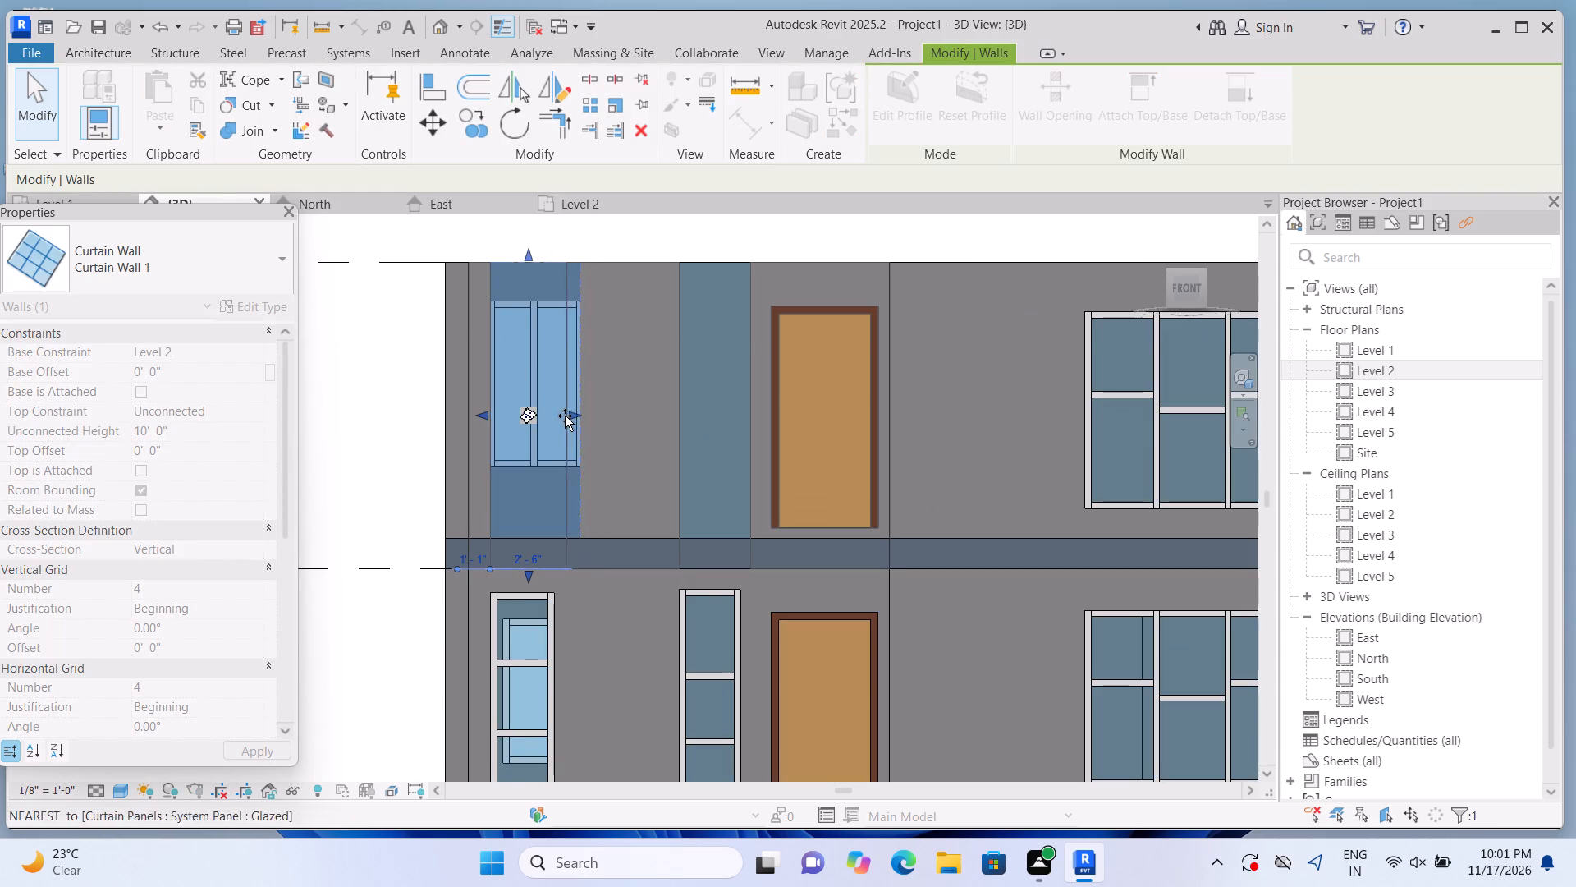
{"action": "left_click_drag", "start_coordinate": [565, 416], "coordinate": [562, 416]}
{"action": "left_click", "coordinate": [599, 241]}
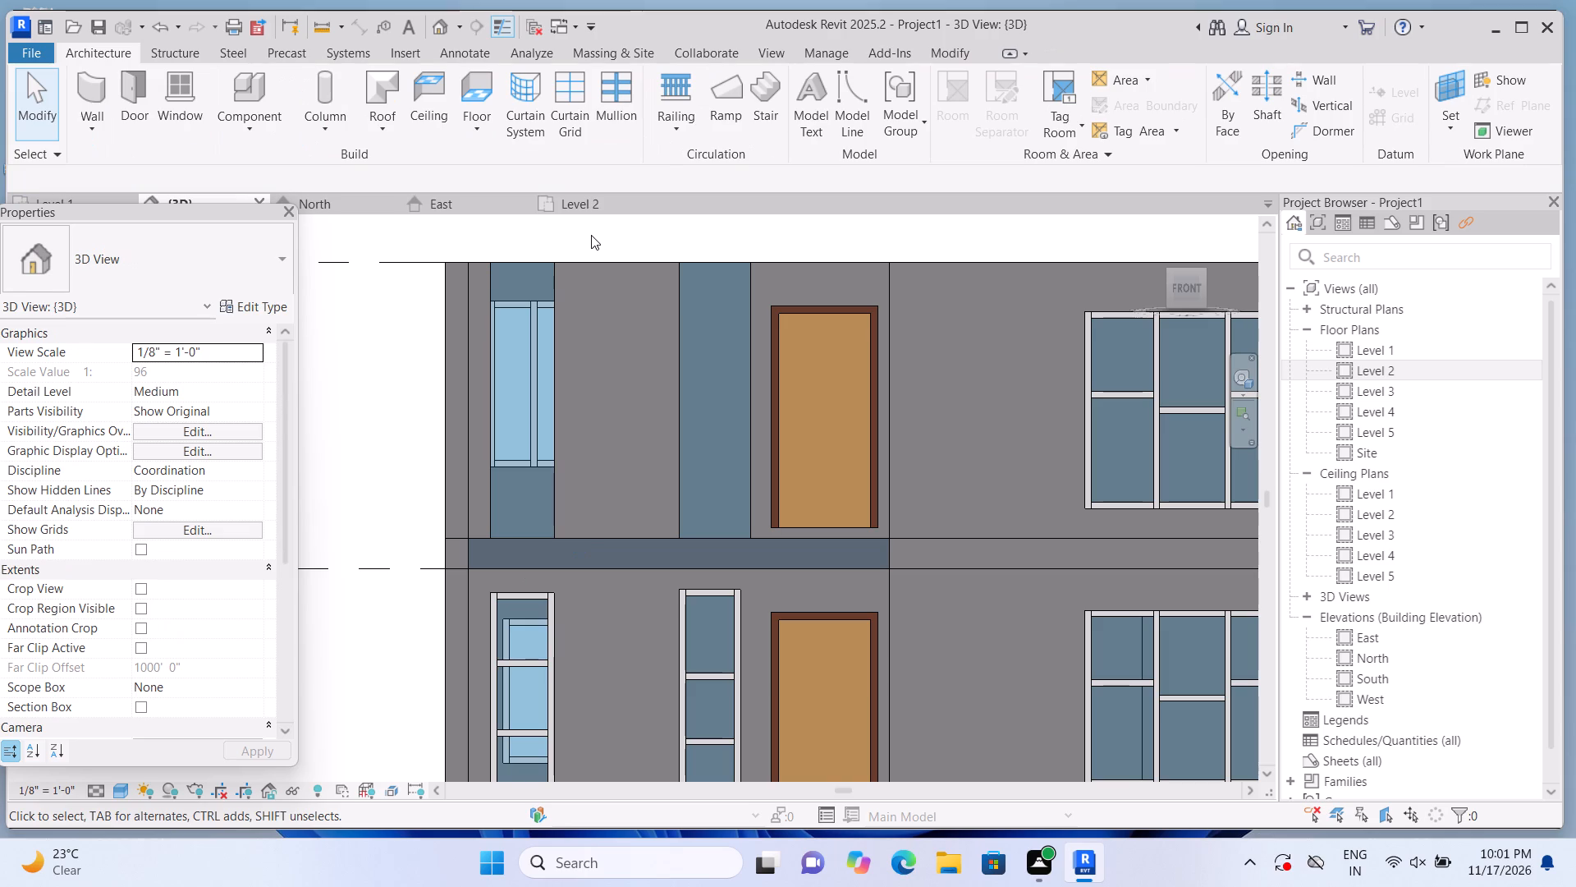
Raise the corner curtain wall's base to about 2'-4" above Level 2 and lower its top to roughly door-head height.
{"action": "scroll", "coordinate": [532, 348], "scroll_direction": "up", "scroll_amount": 1}
{"action": "left_click", "coordinate": [516, 416]}
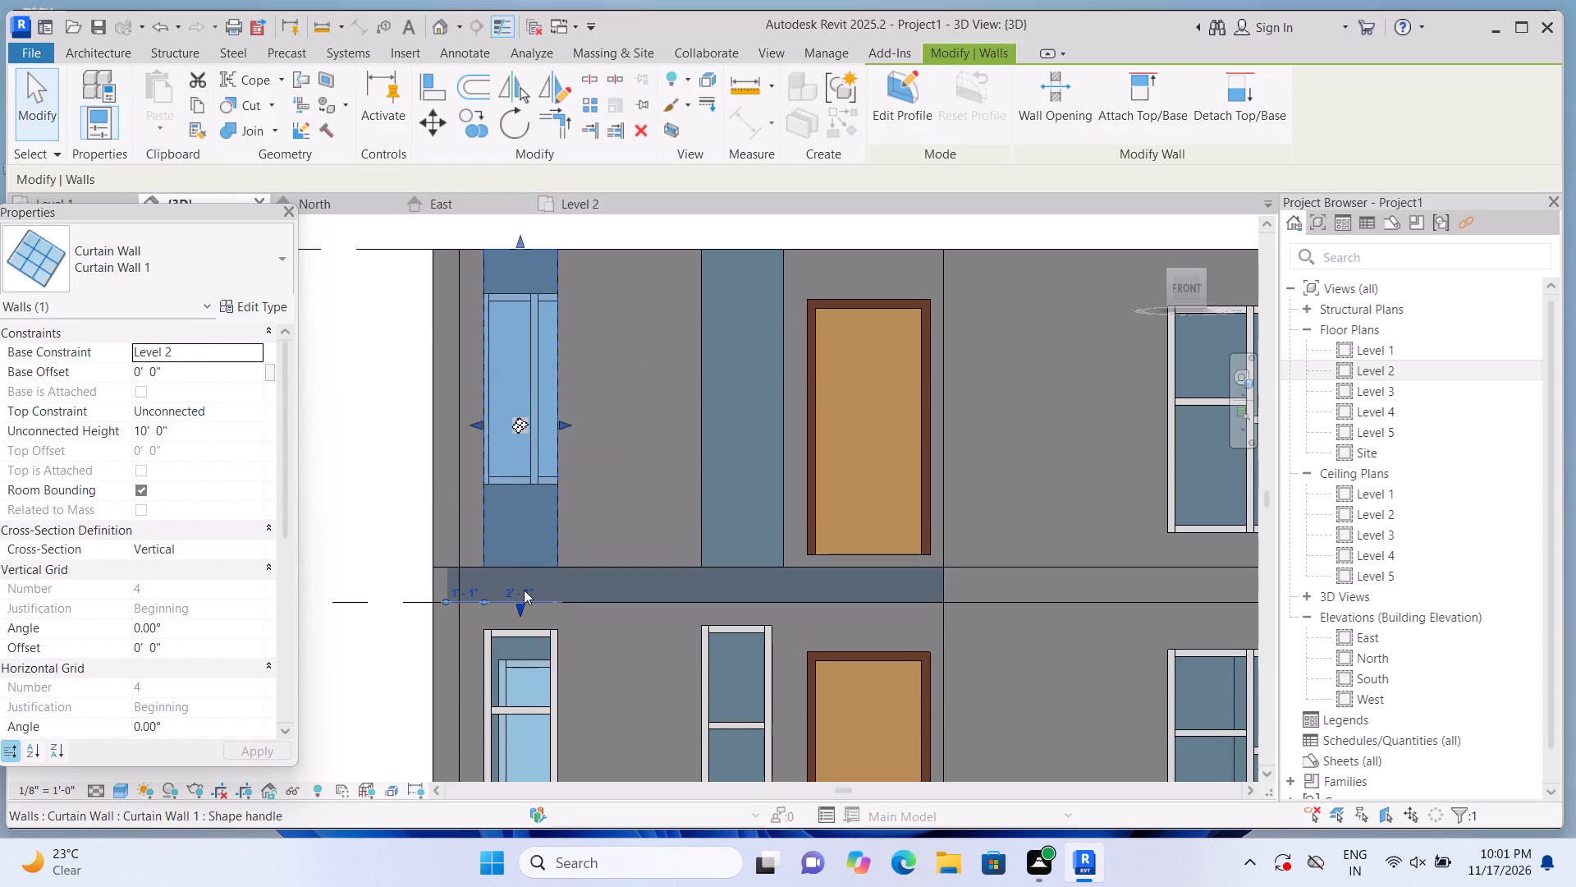
{"action": "left_click_drag", "start_coordinate": [520, 607], "coordinate": [529, 554]}
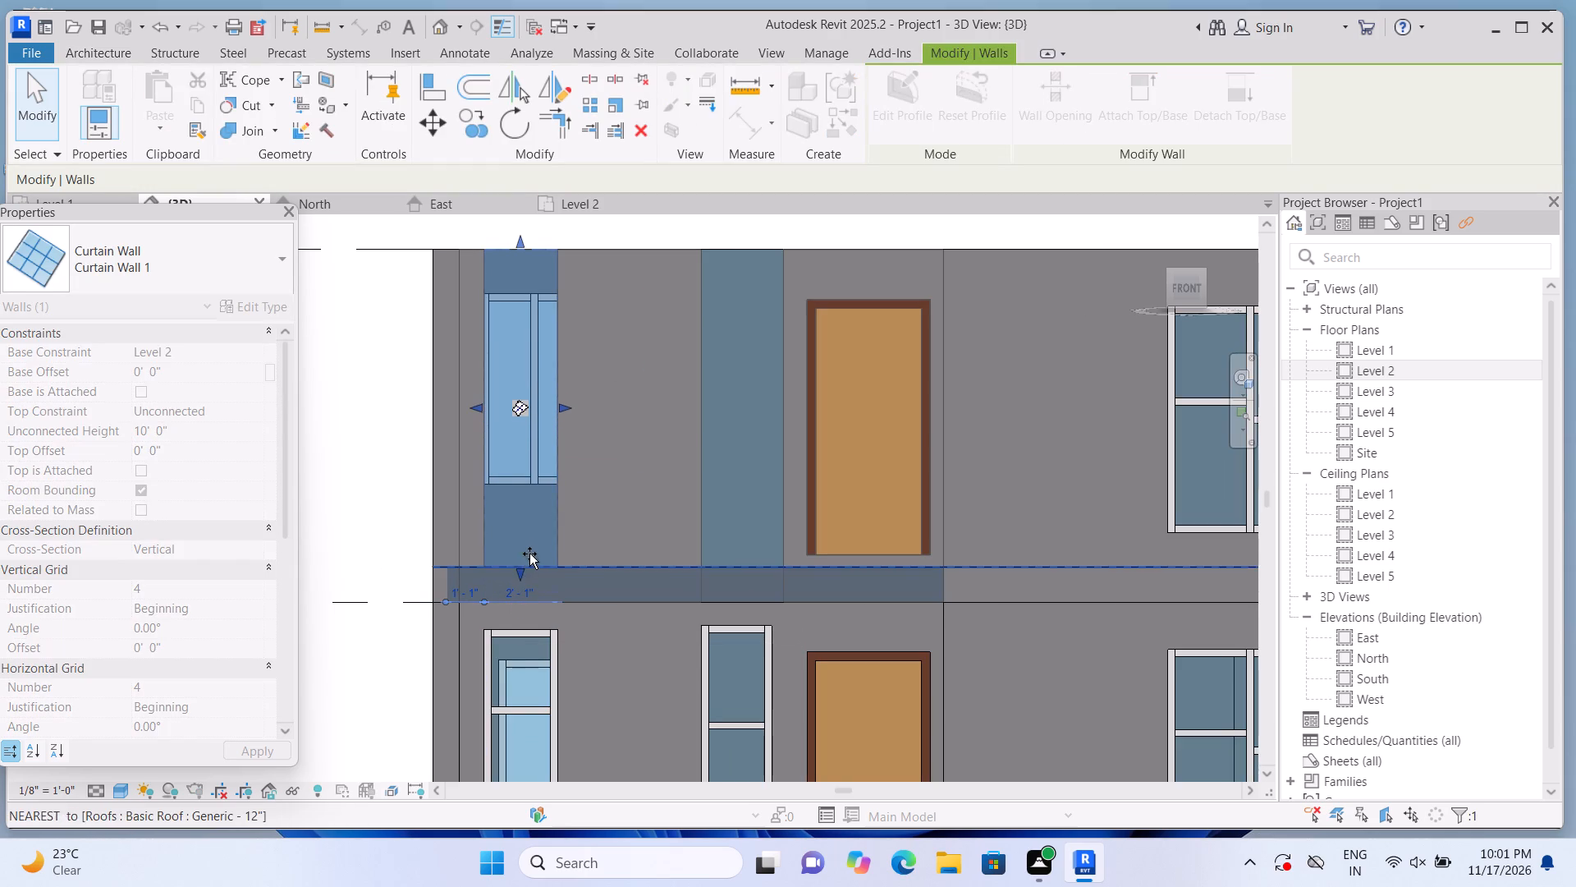
{"action": "left_click_drag", "start_coordinate": [529, 554], "coordinate": [535, 520]}
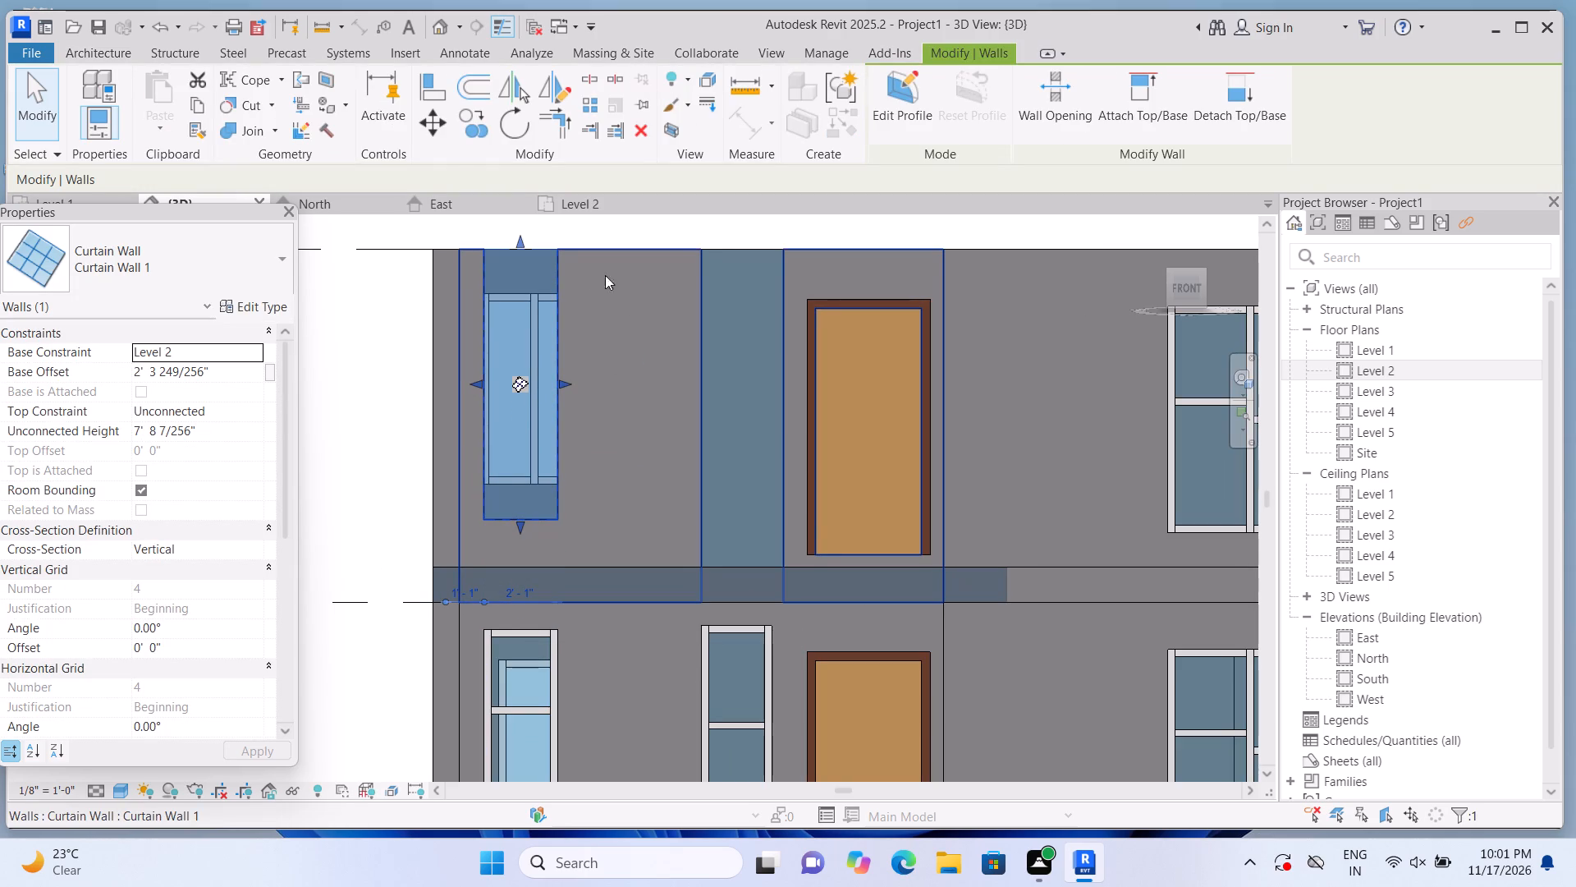
{"action": "left_click_drag", "start_coordinate": [520, 237], "coordinate": [531, 294]}
{"action": "left_click", "coordinate": [543, 231]}
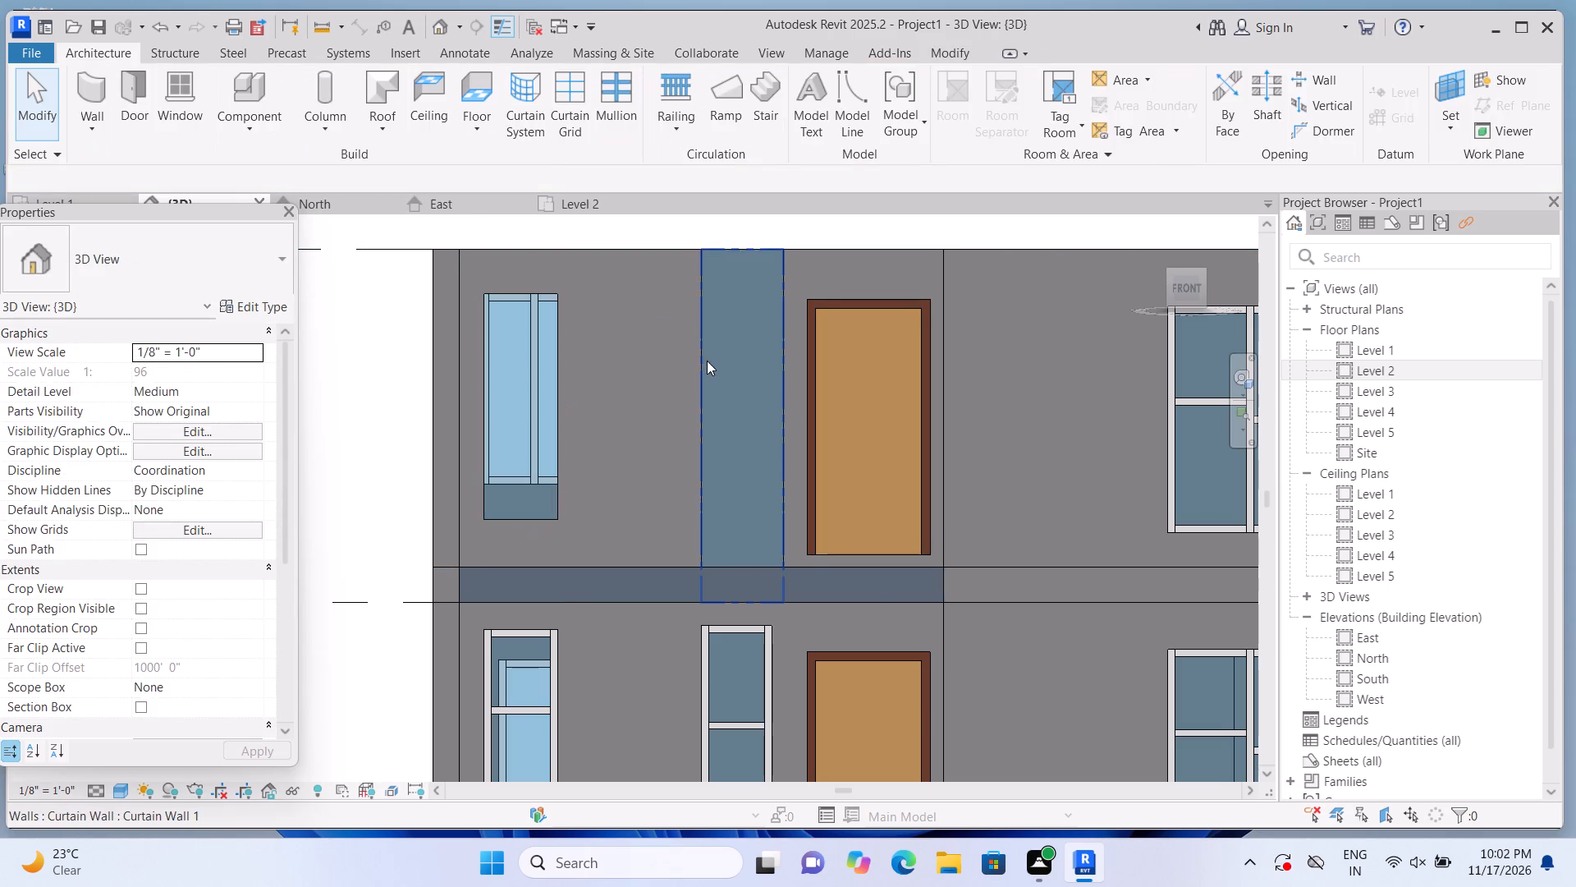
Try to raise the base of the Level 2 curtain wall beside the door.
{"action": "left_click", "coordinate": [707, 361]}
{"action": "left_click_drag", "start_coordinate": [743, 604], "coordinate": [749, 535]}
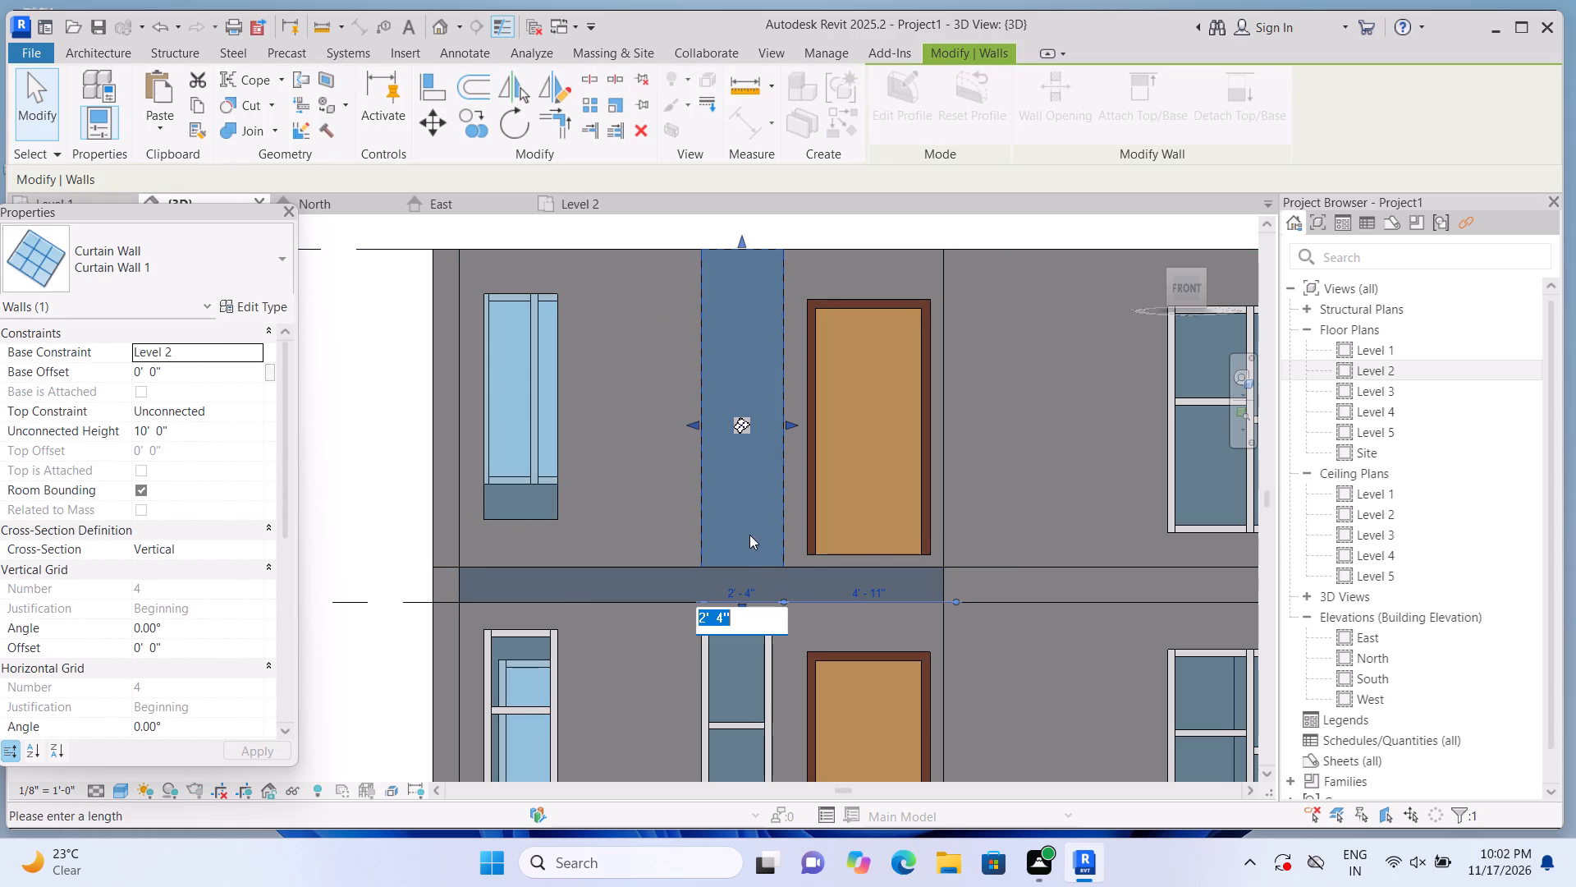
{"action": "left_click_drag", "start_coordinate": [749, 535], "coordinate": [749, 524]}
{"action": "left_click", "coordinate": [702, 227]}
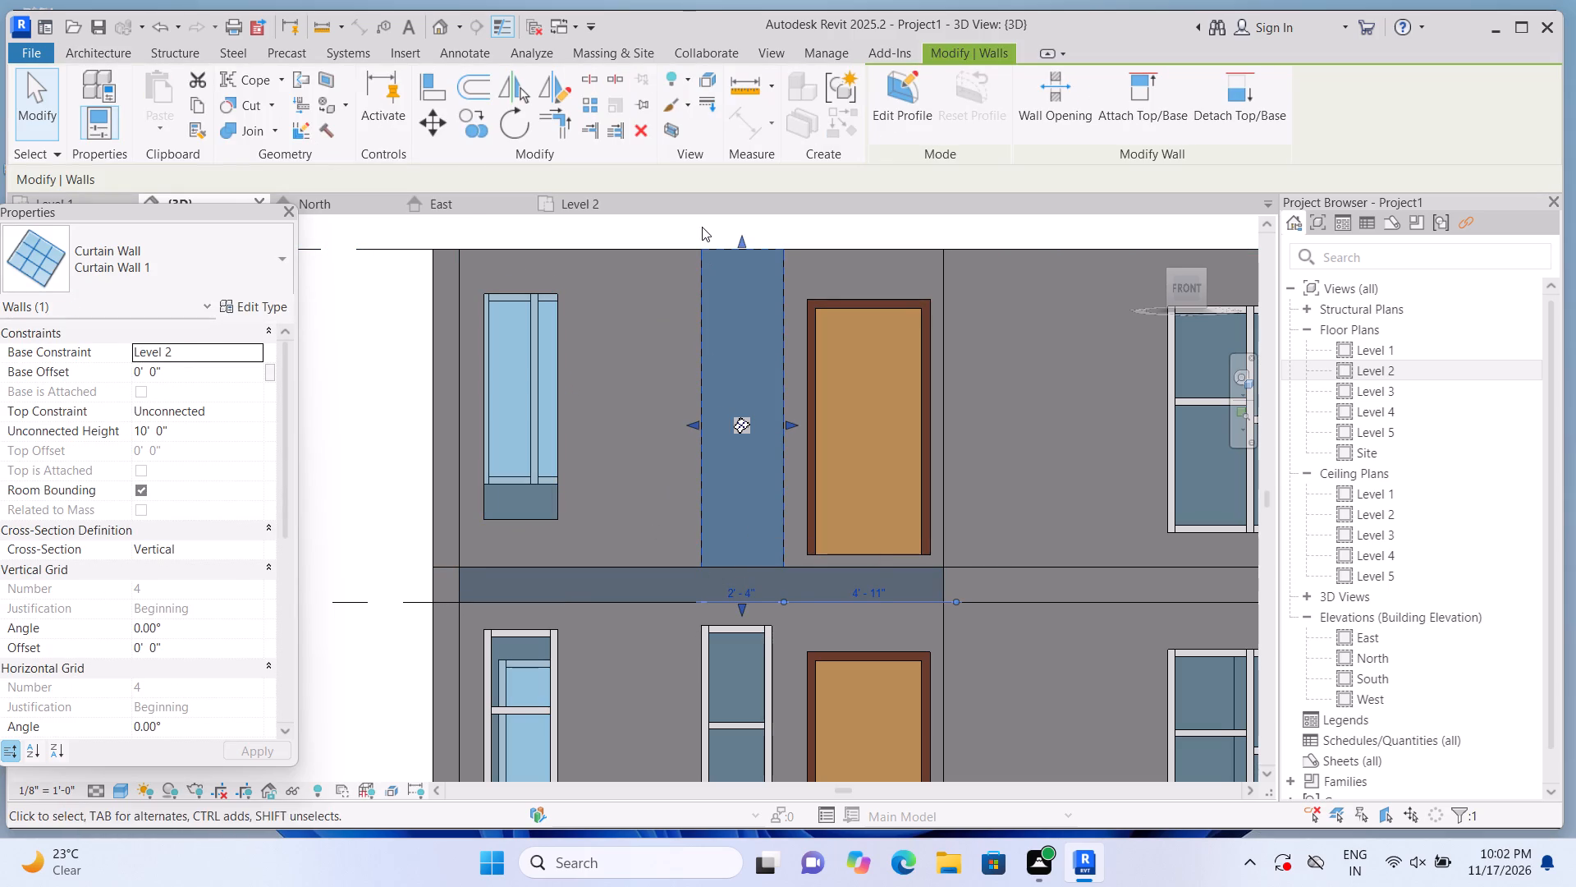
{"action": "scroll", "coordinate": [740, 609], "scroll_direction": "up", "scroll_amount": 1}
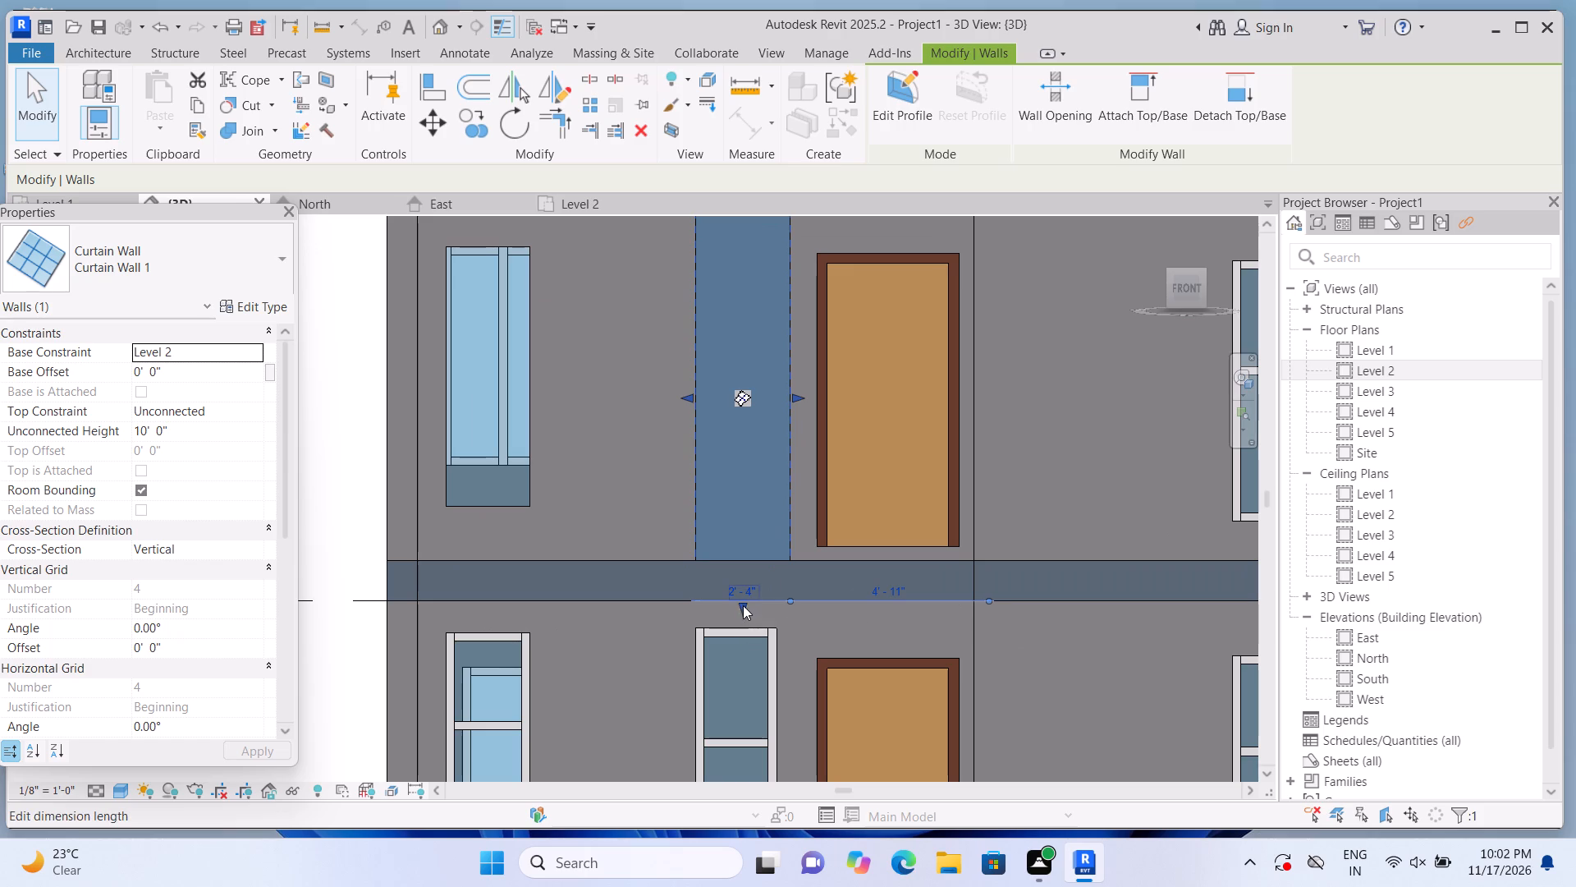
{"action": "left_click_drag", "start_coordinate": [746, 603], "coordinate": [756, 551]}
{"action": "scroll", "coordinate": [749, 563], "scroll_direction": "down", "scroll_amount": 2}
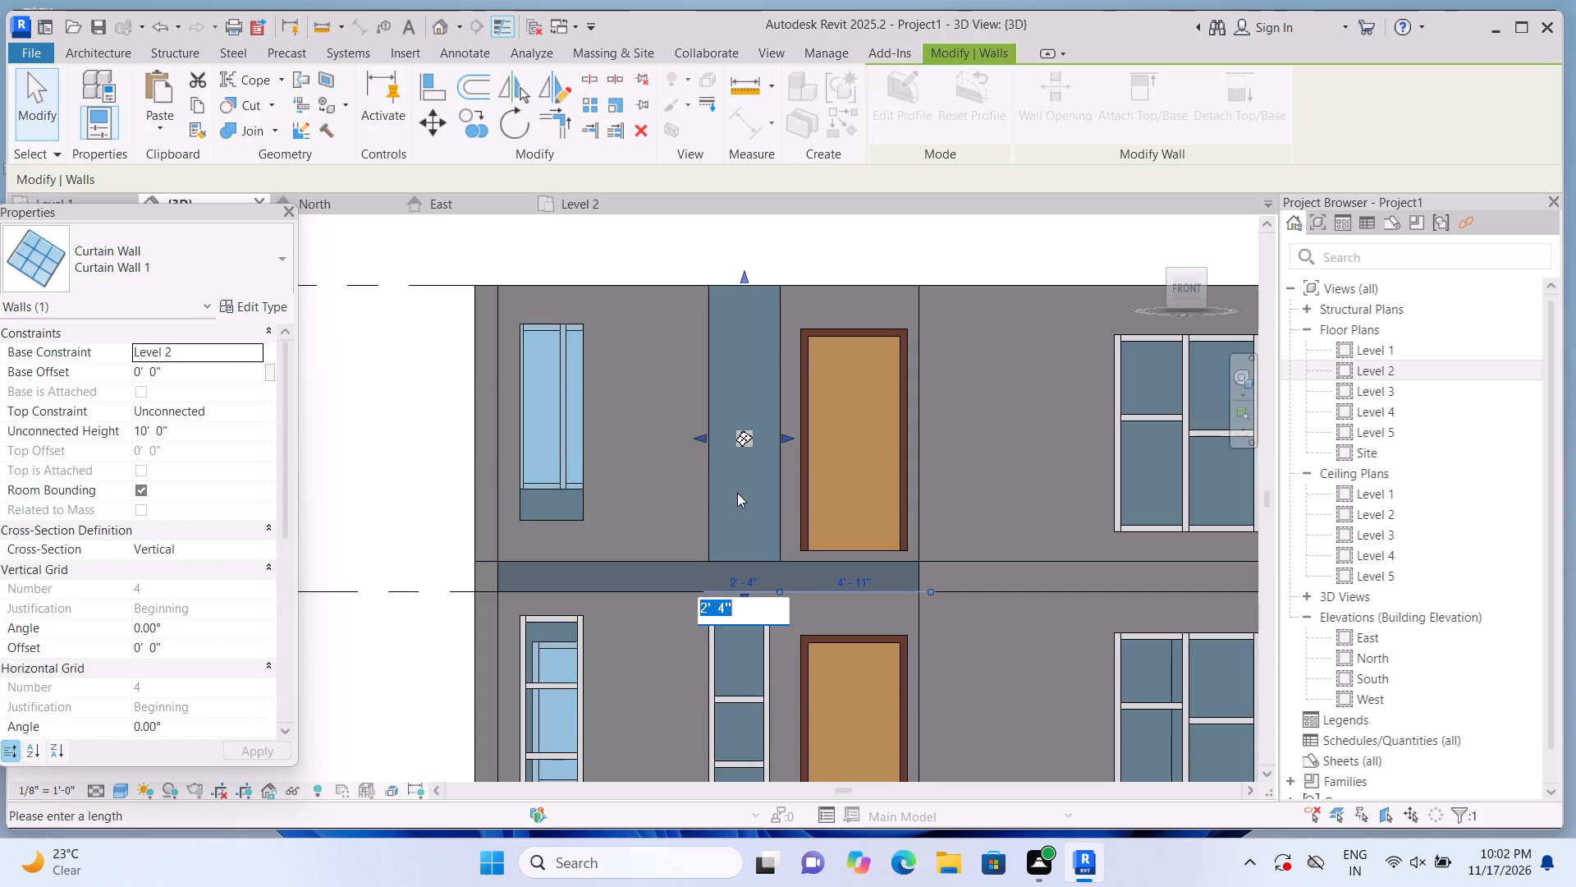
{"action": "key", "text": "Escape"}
Lower the top of the Level 2 curtain wall beside the door to roughly the head height of the corner window and door.
{"action": "left_click_drag", "start_coordinate": [745, 274], "coordinate": [756, 307]}
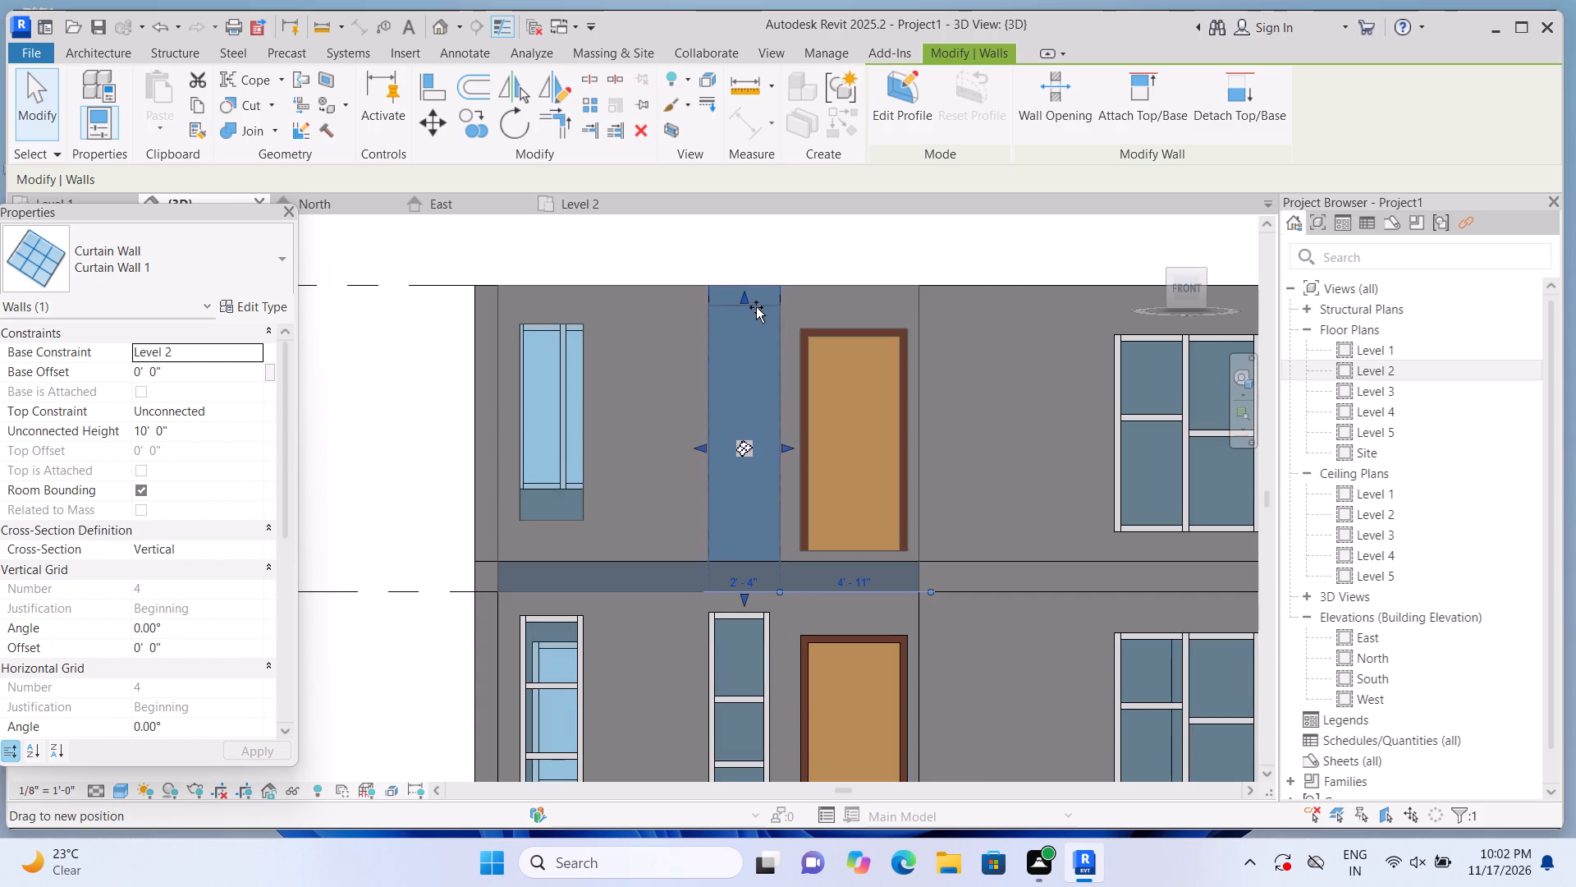
{"action": "left_click_drag", "start_coordinate": [756, 307], "coordinate": [757, 329]}
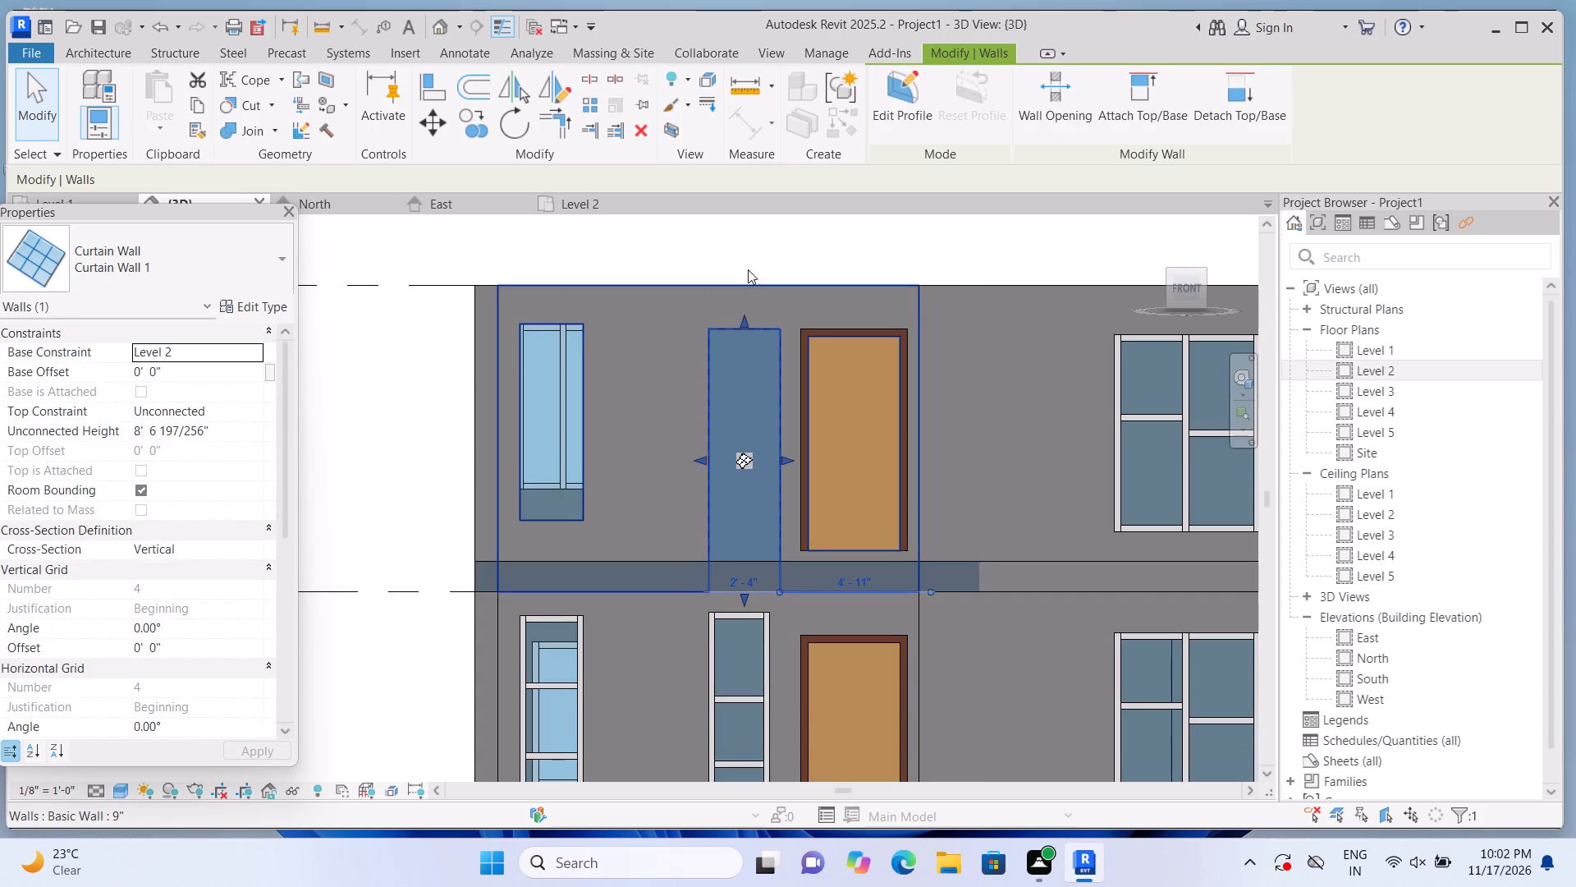
{"action": "left_click", "coordinate": [747, 265]}
{"action": "left_click", "coordinate": [717, 344]}
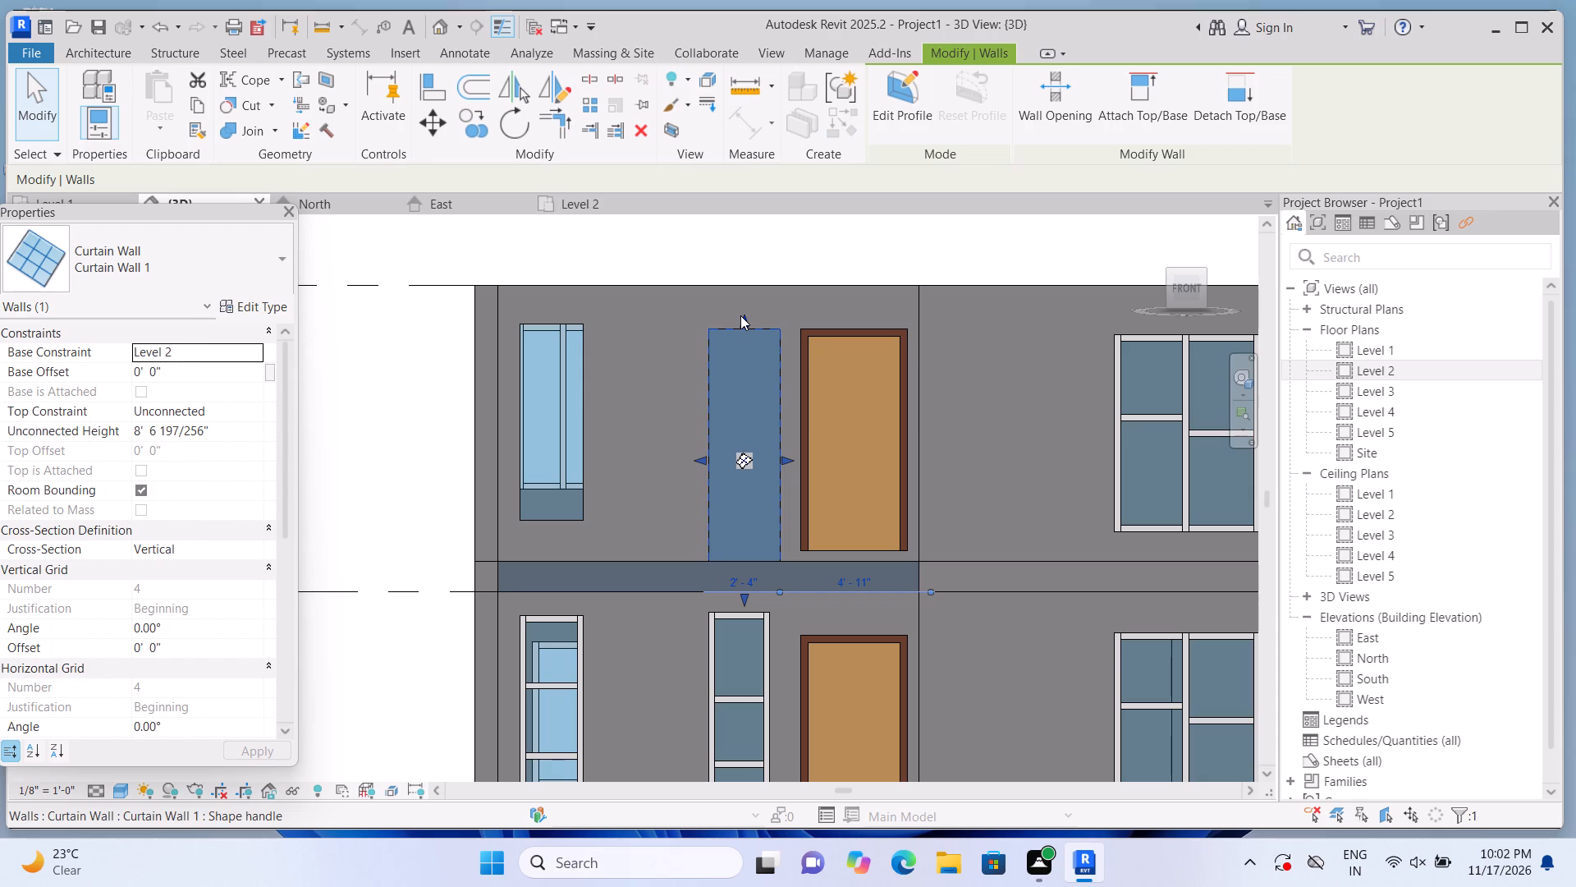
{"action": "left_click", "coordinate": [744, 316]}
{"action": "left_click", "coordinate": [737, 281]}
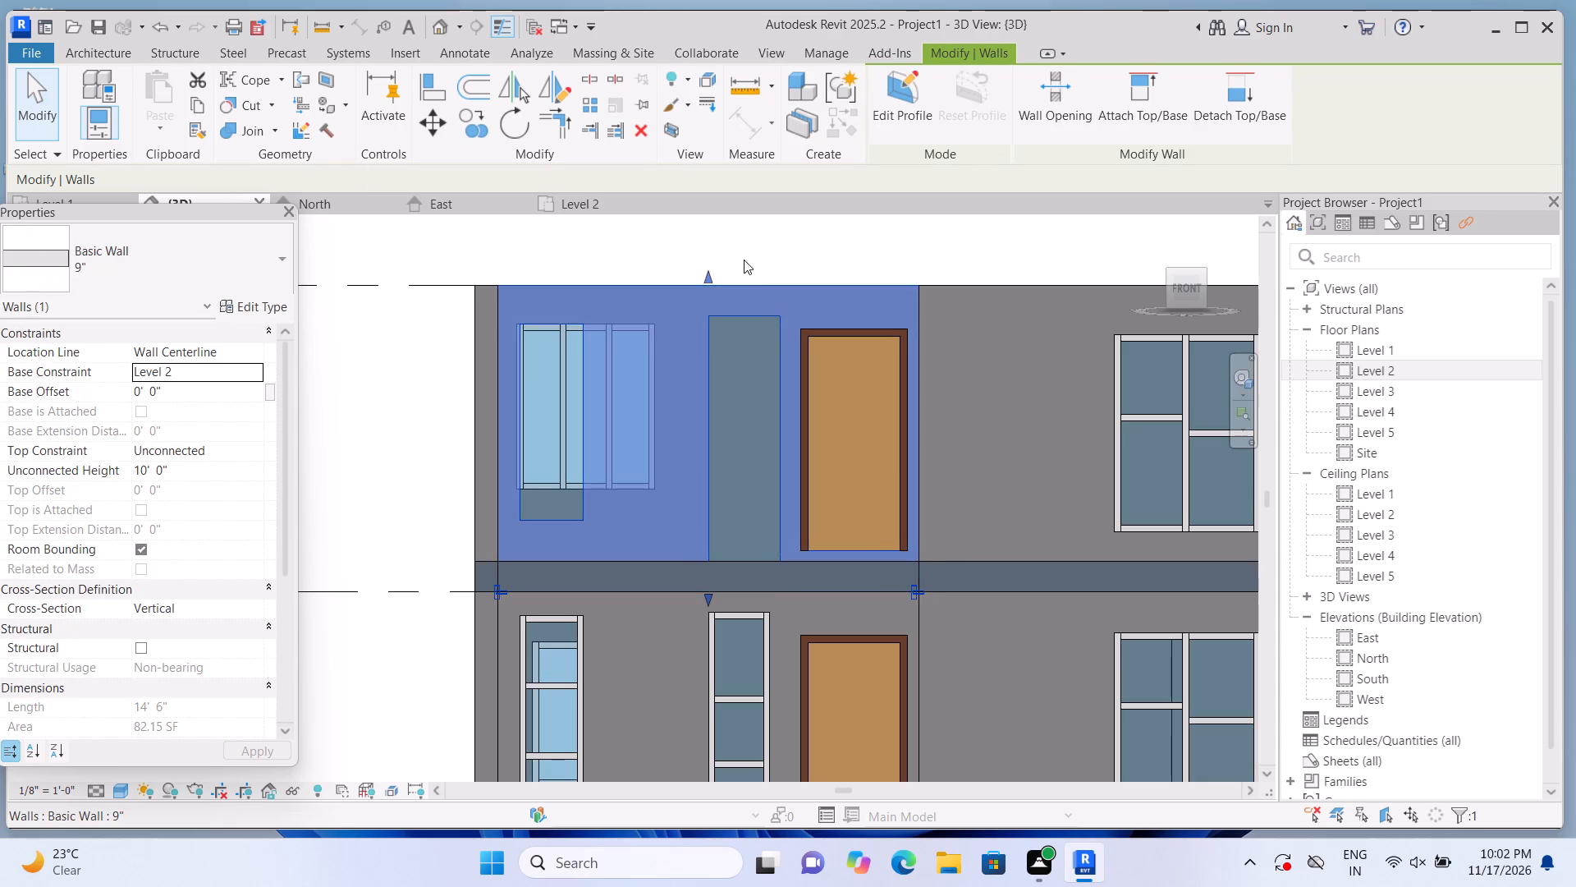
{"action": "left_click", "coordinate": [744, 260]}
{"action": "left_click", "coordinate": [743, 313]}
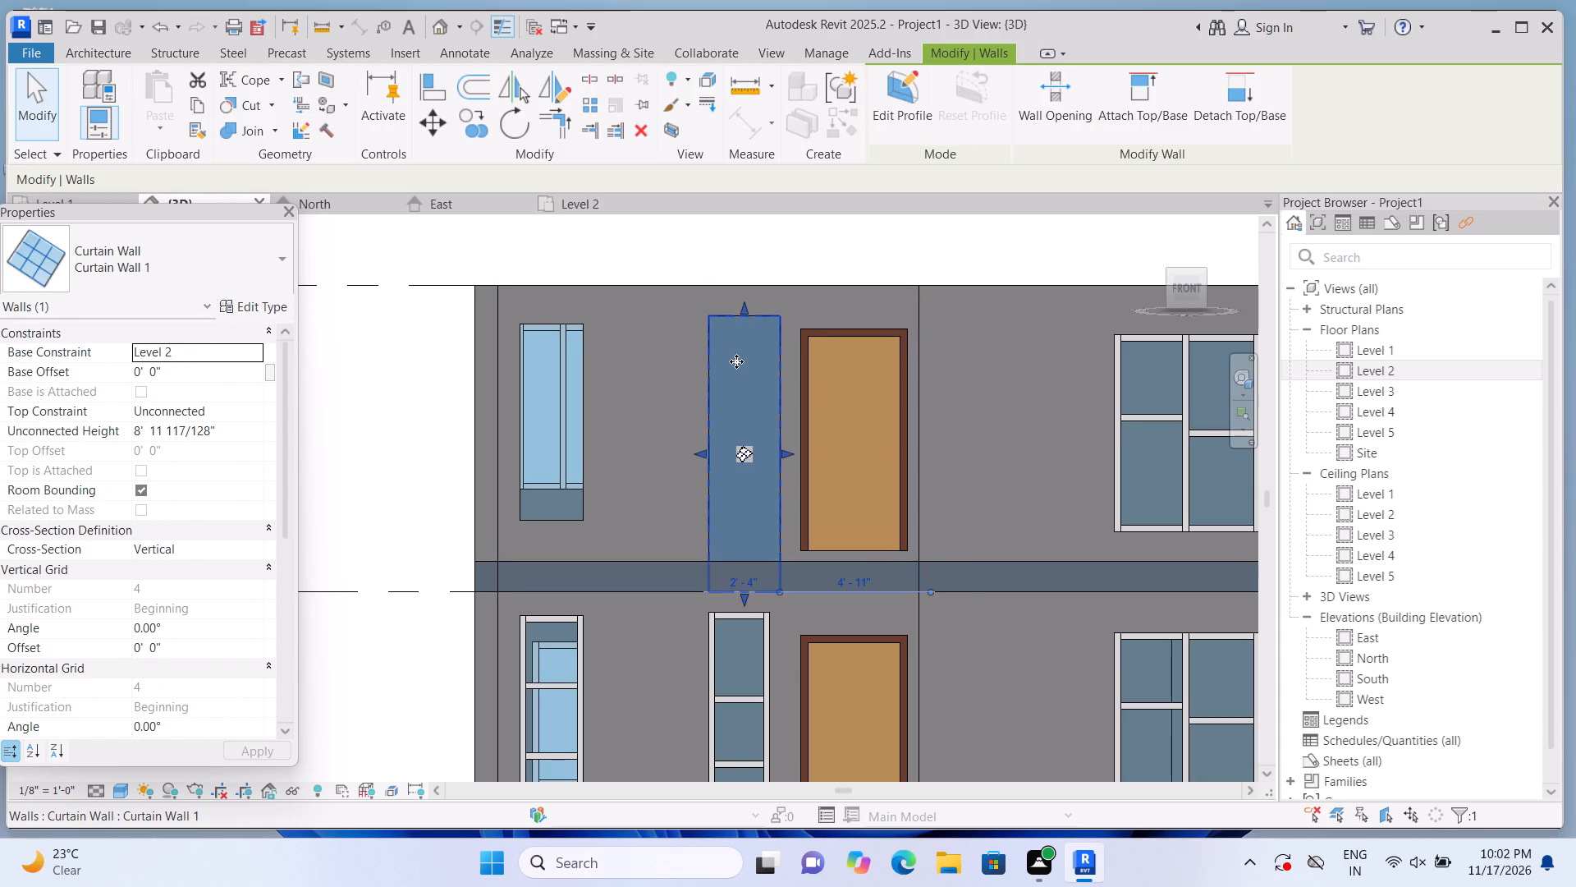
{"action": "scroll", "coordinate": [736, 361], "scroll_direction": "up", "scroll_amount": 1}
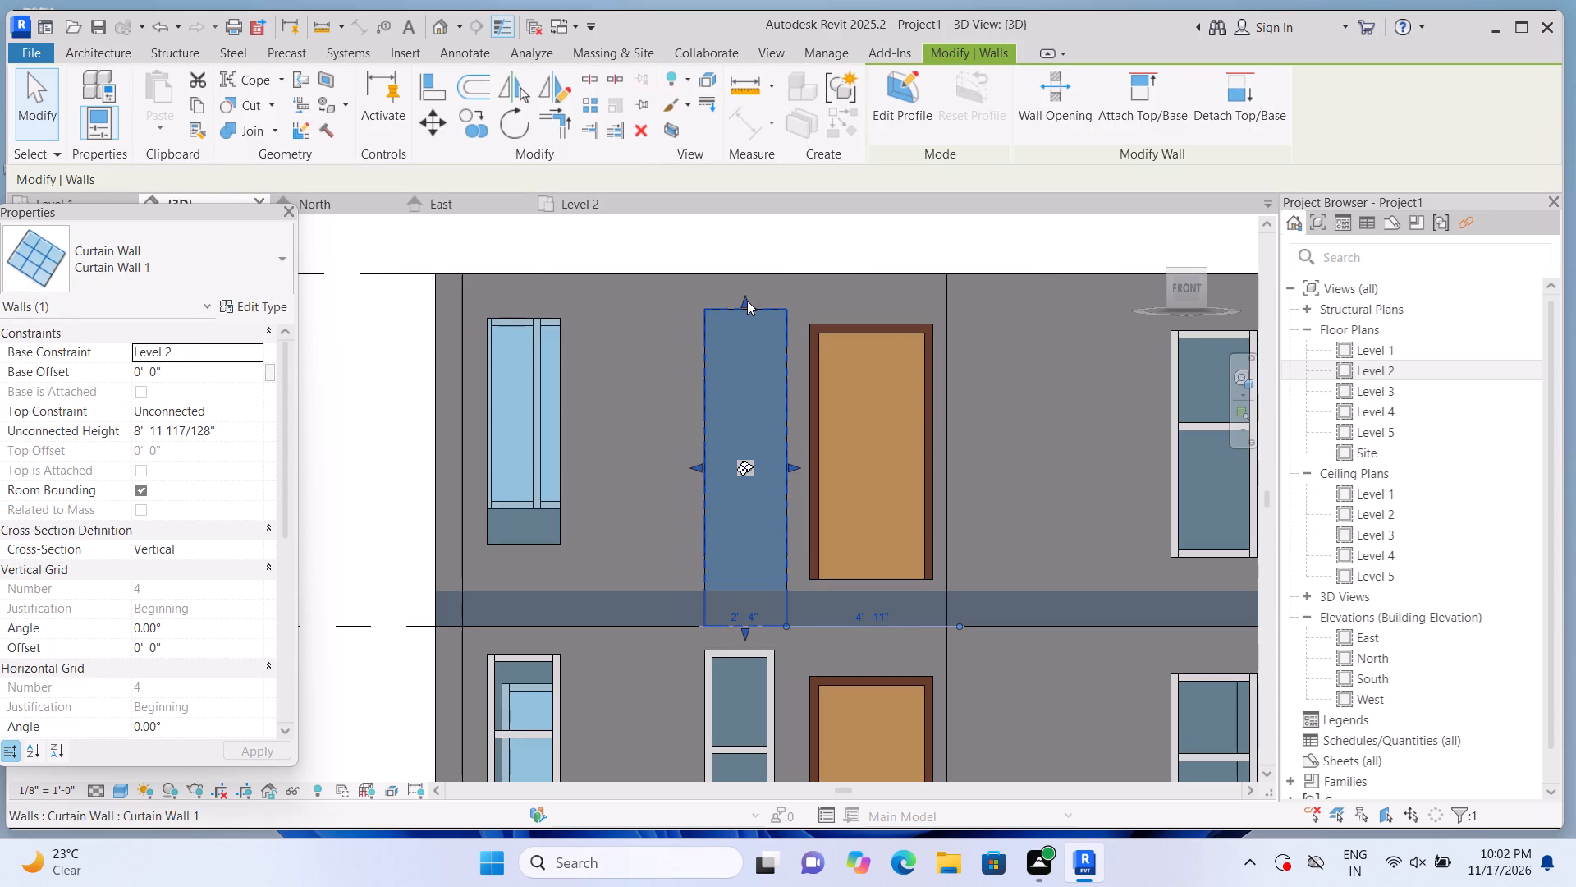
{"action": "left_click_drag", "start_coordinate": [745, 297], "coordinate": [750, 316]}
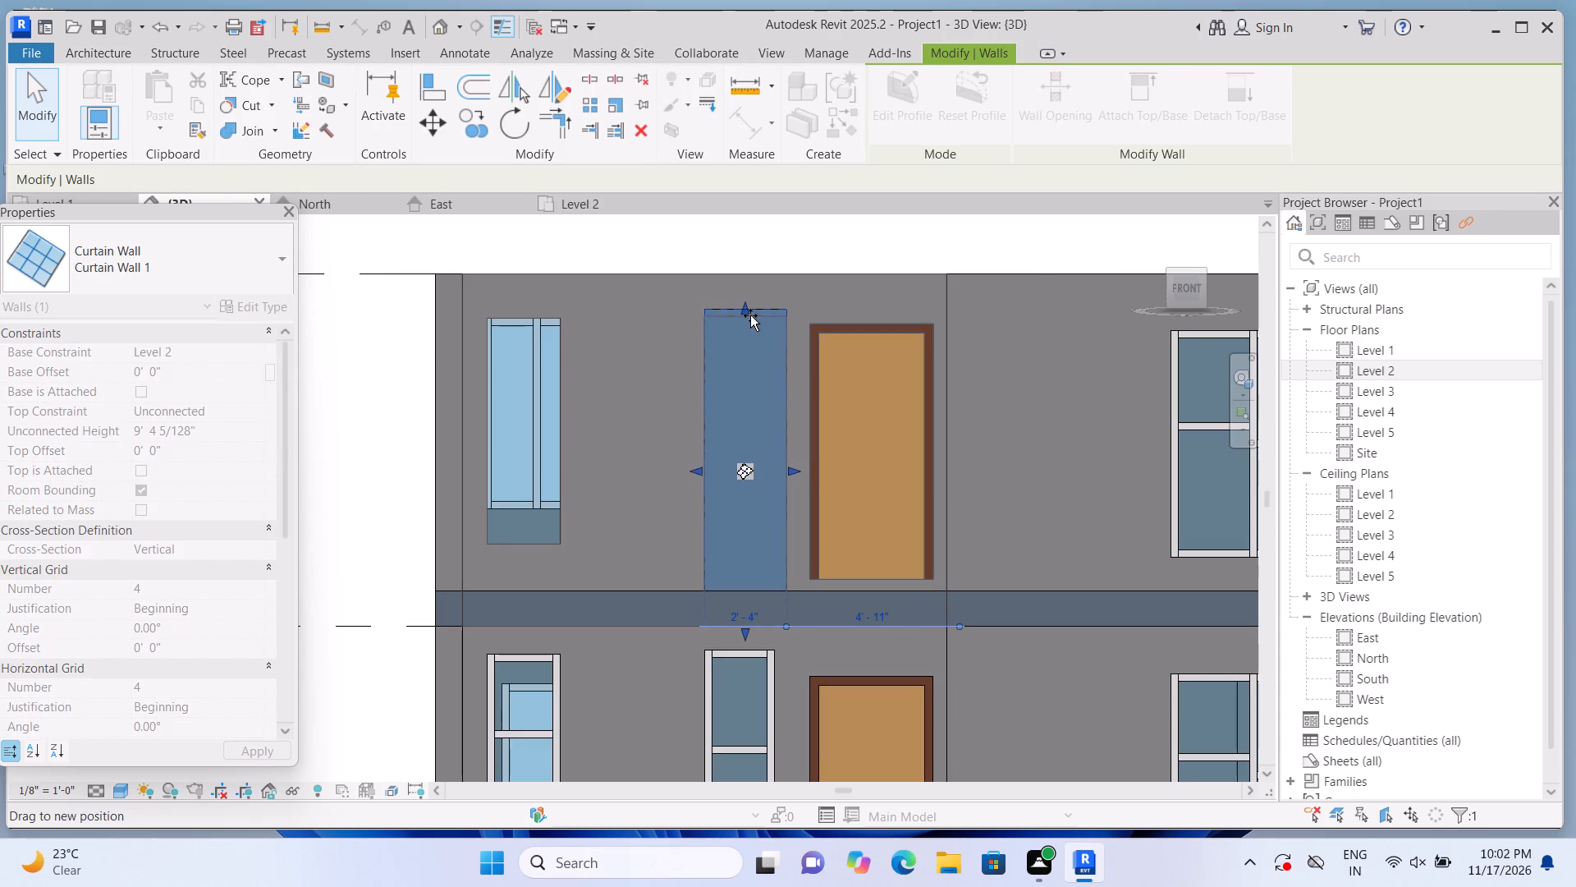
{"action": "left_click", "coordinate": [758, 241]}
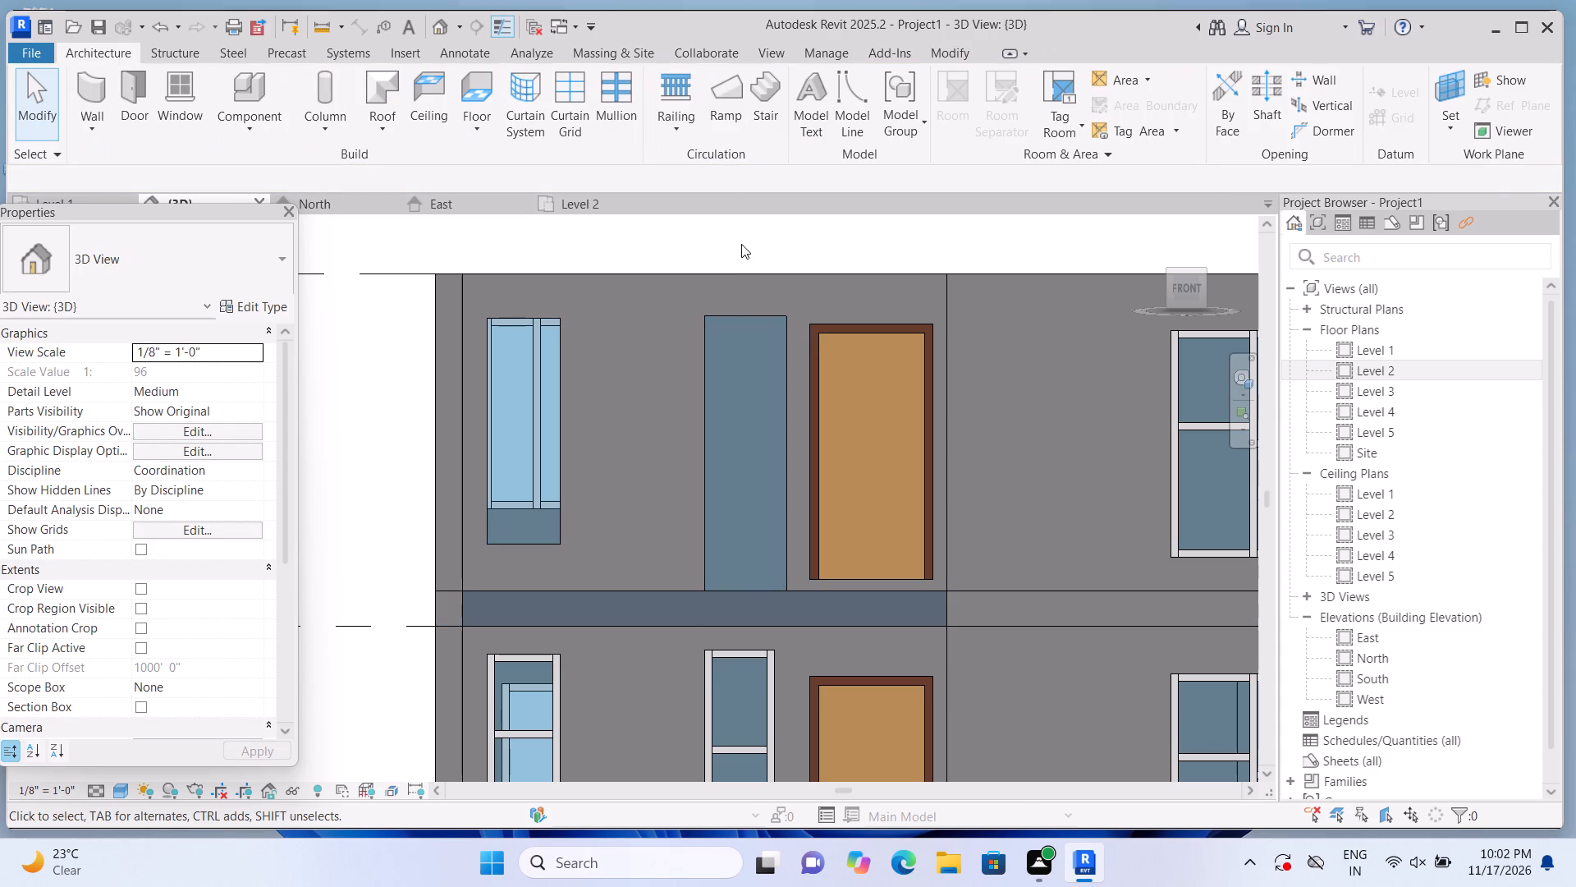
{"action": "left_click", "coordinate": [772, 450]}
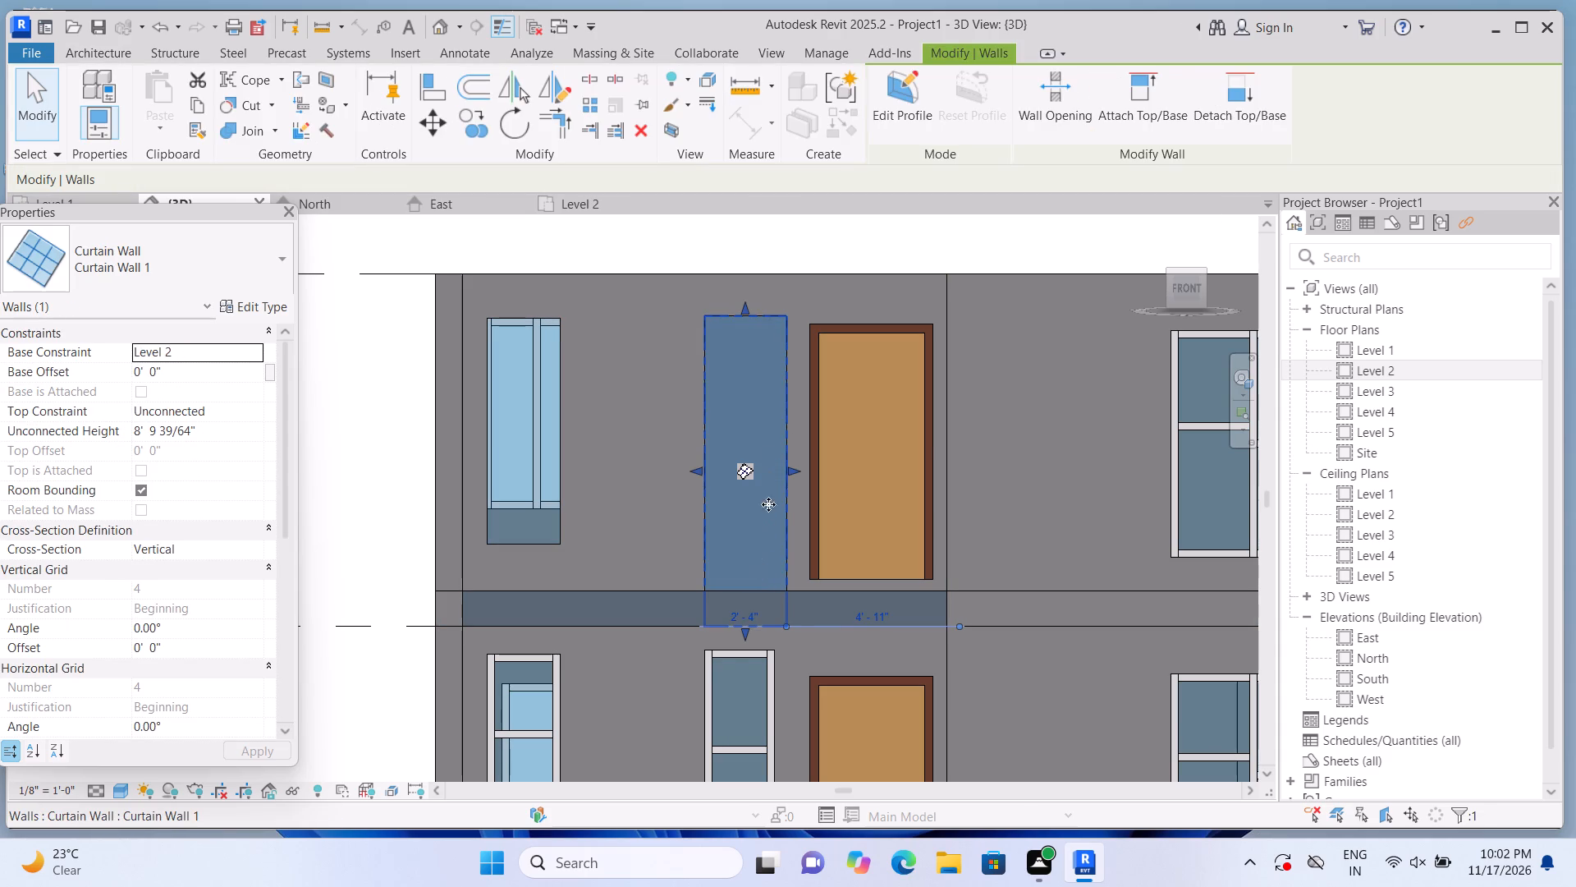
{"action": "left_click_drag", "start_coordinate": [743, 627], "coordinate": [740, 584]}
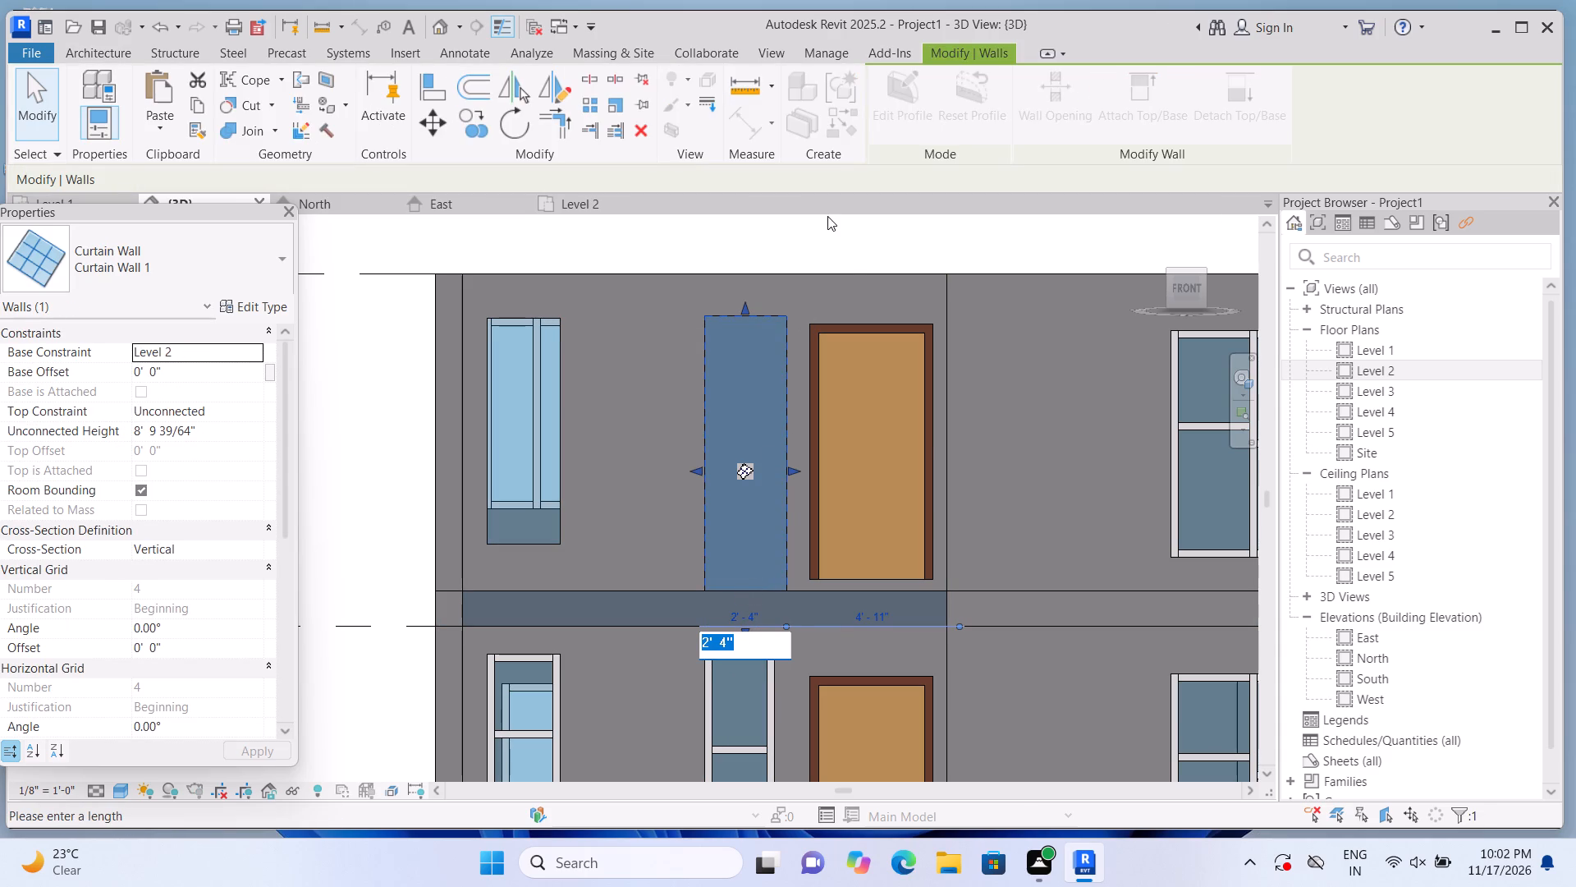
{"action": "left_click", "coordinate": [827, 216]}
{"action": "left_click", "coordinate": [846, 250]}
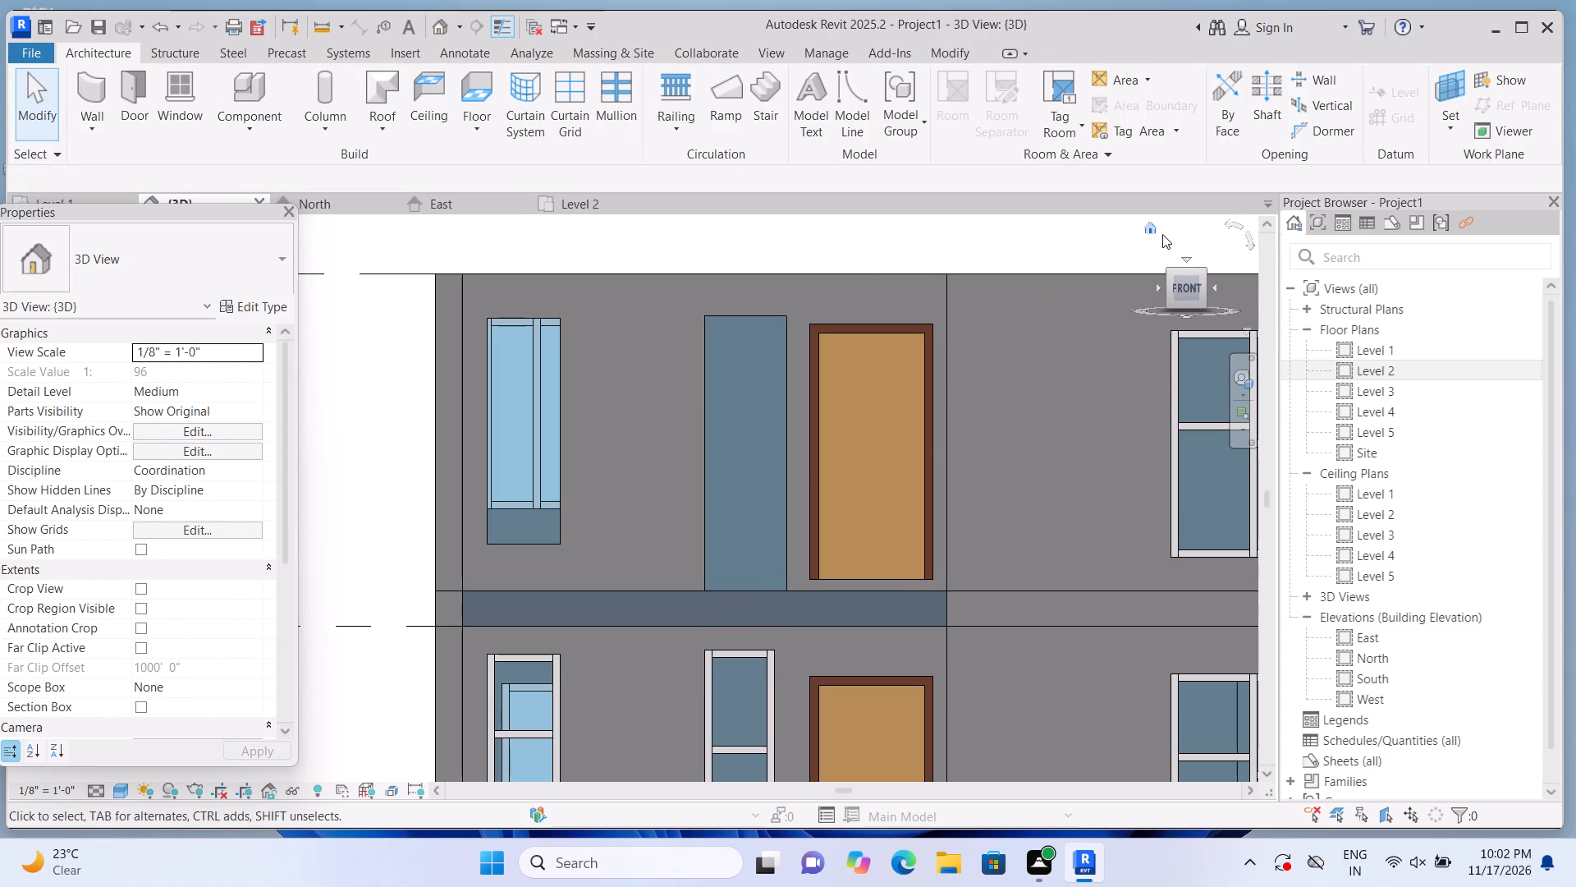
Raise the base of the Level 2 curtain wall beside the door to about 2'-7" above Level 2.
{"action": "left_click", "coordinate": [1150, 226]}
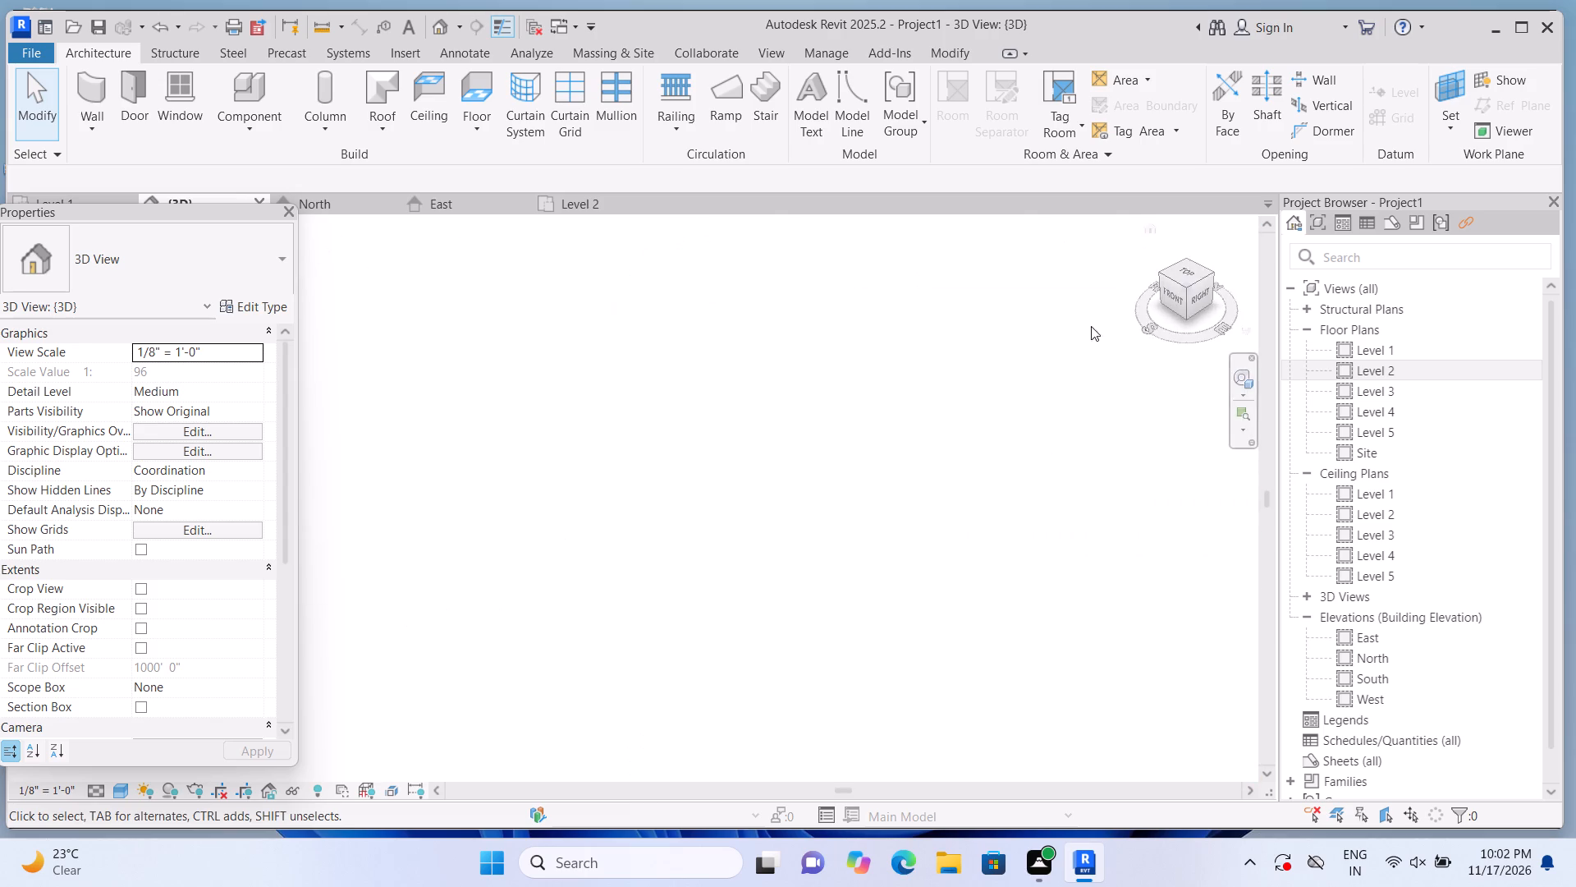
{"action": "scroll", "coordinate": [414, 531], "scroll_direction": "up", "scroll_amount": 2}
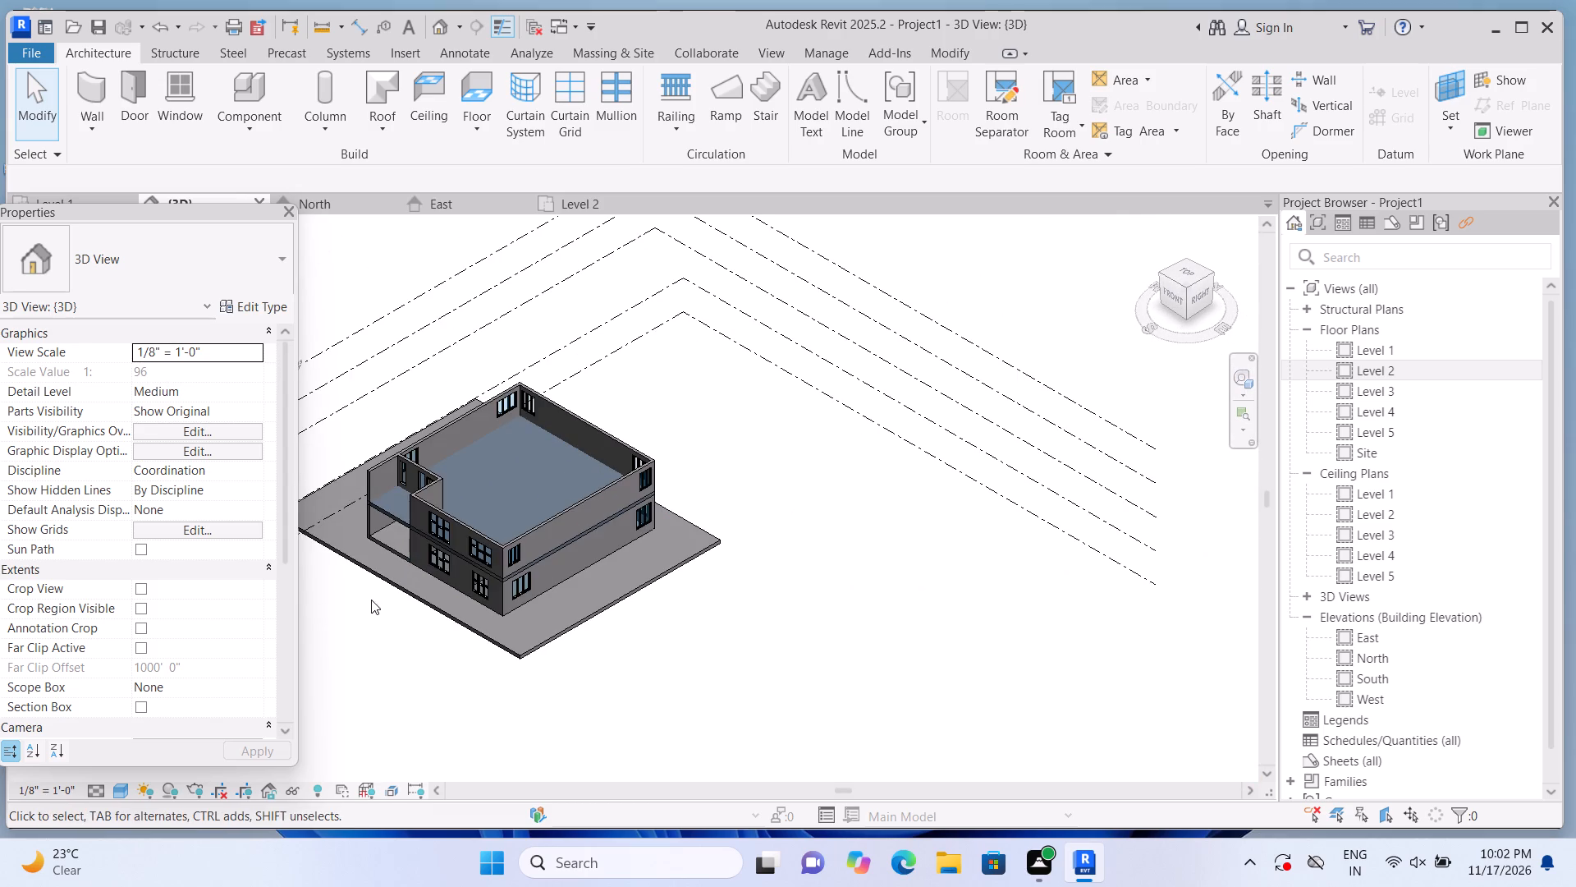
{"action": "middle_click_drag", "start_coordinate": [365, 586], "coordinate": [464, 516], "text": "shift"}
{"action": "scroll", "coordinate": [438, 573], "scroll_direction": "up", "scroll_amount": 4}
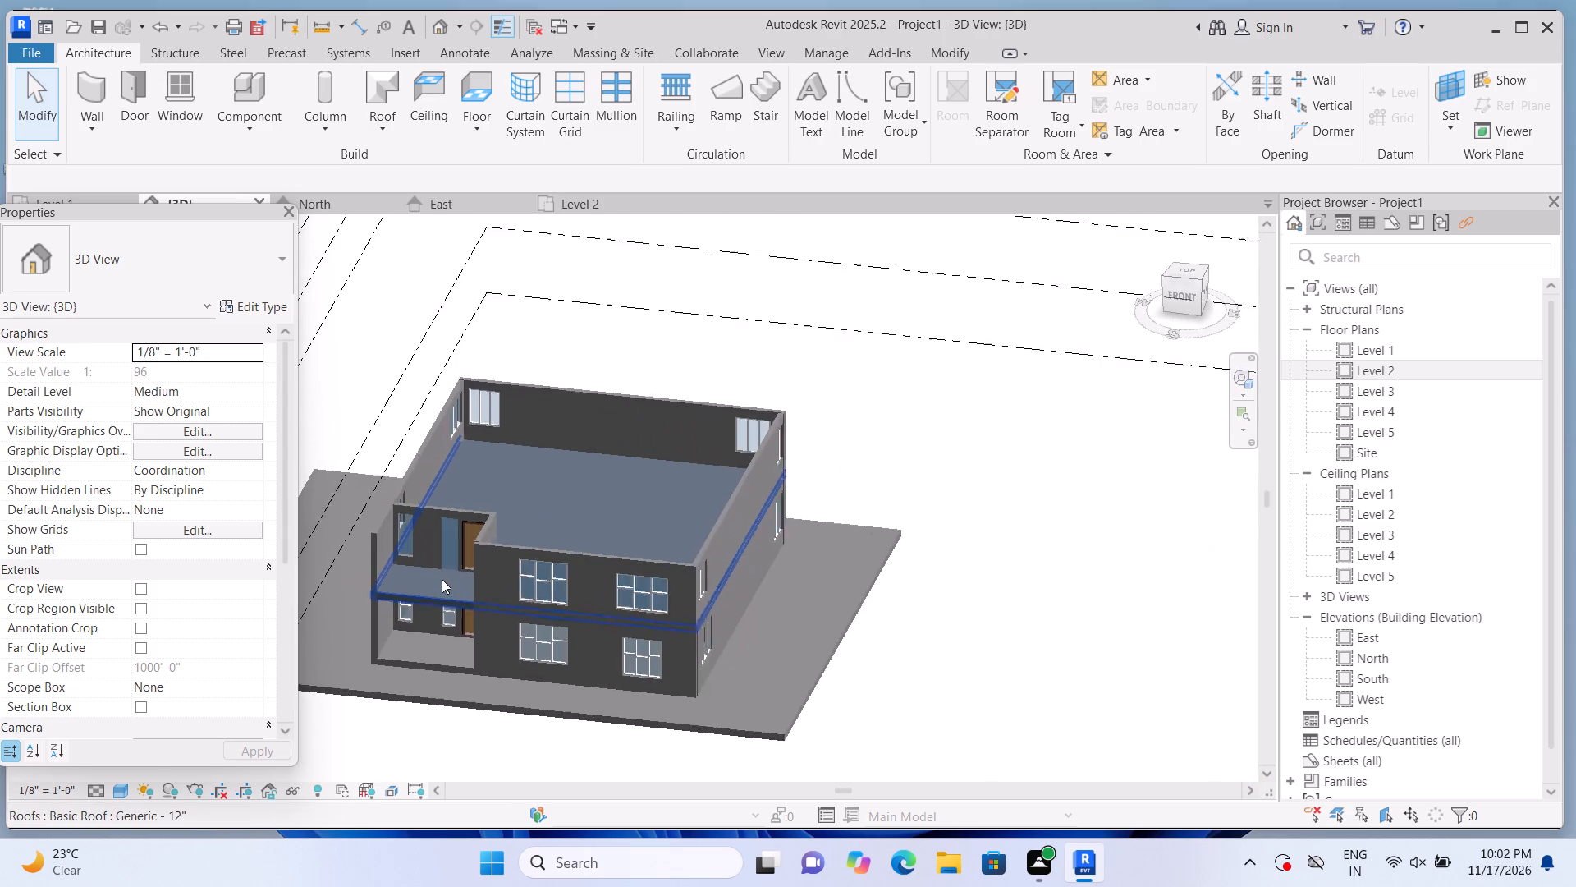
{"action": "scroll", "coordinate": [442, 579], "scroll_direction": "up", "scroll_amount": 7}
{"action": "left_click", "coordinate": [471, 498]}
{"action": "scroll", "coordinate": [465, 554], "scroll_direction": "up", "scroll_amount": 5}
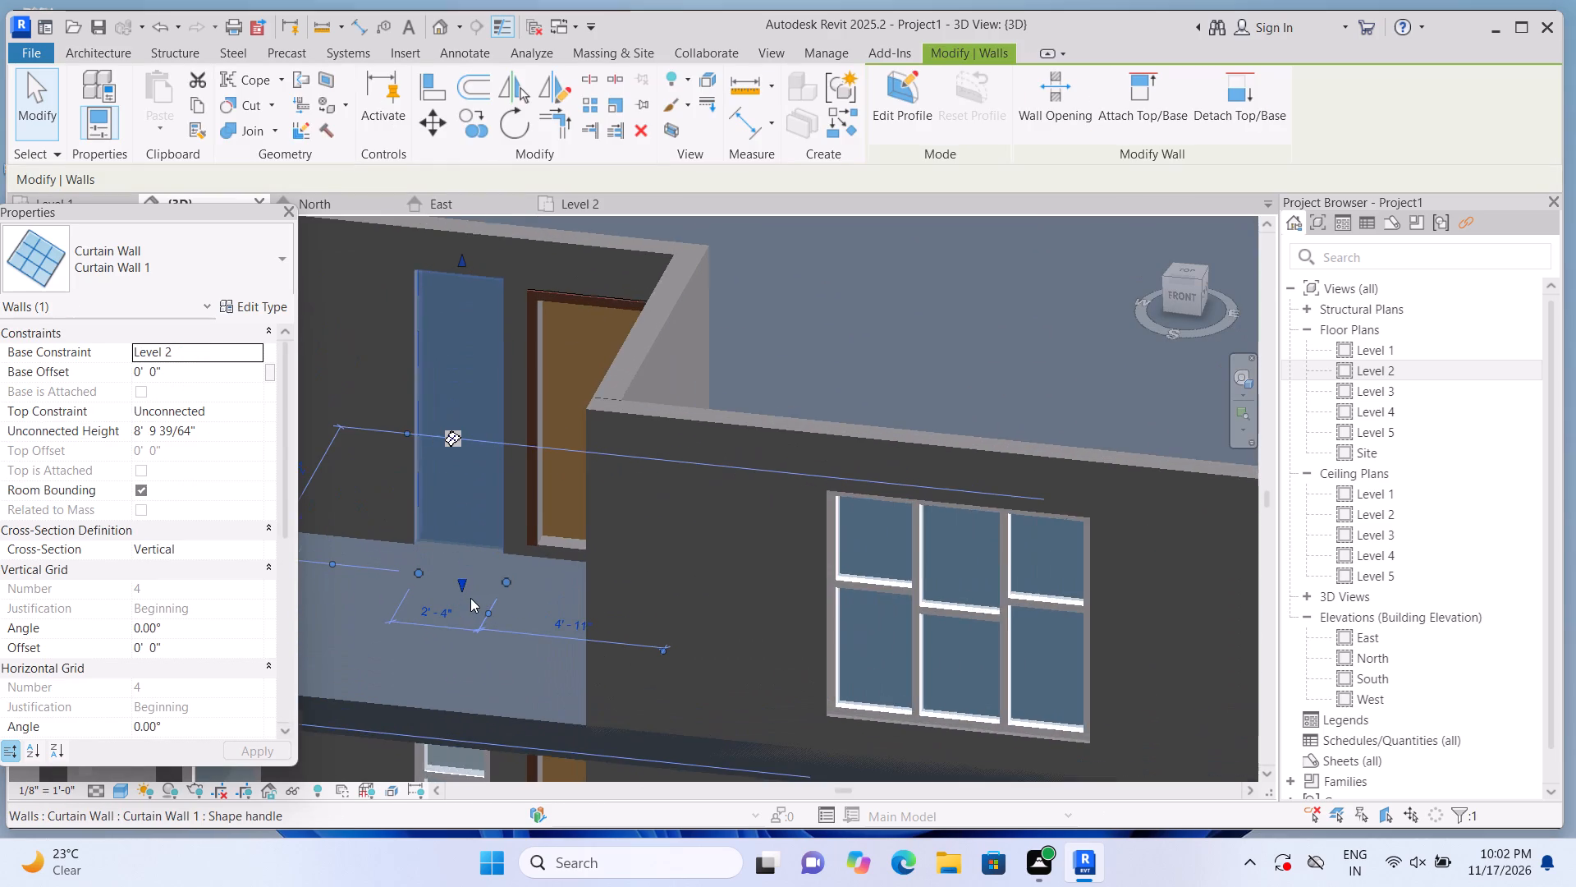
{"action": "left_click_drag", "start_coordinate": [460, 578], "coordinate": [460, 487]}
{"action": "scroll", "coordinate": [460, 492], "scroll_direction": "down", "scroll_amount": 5}
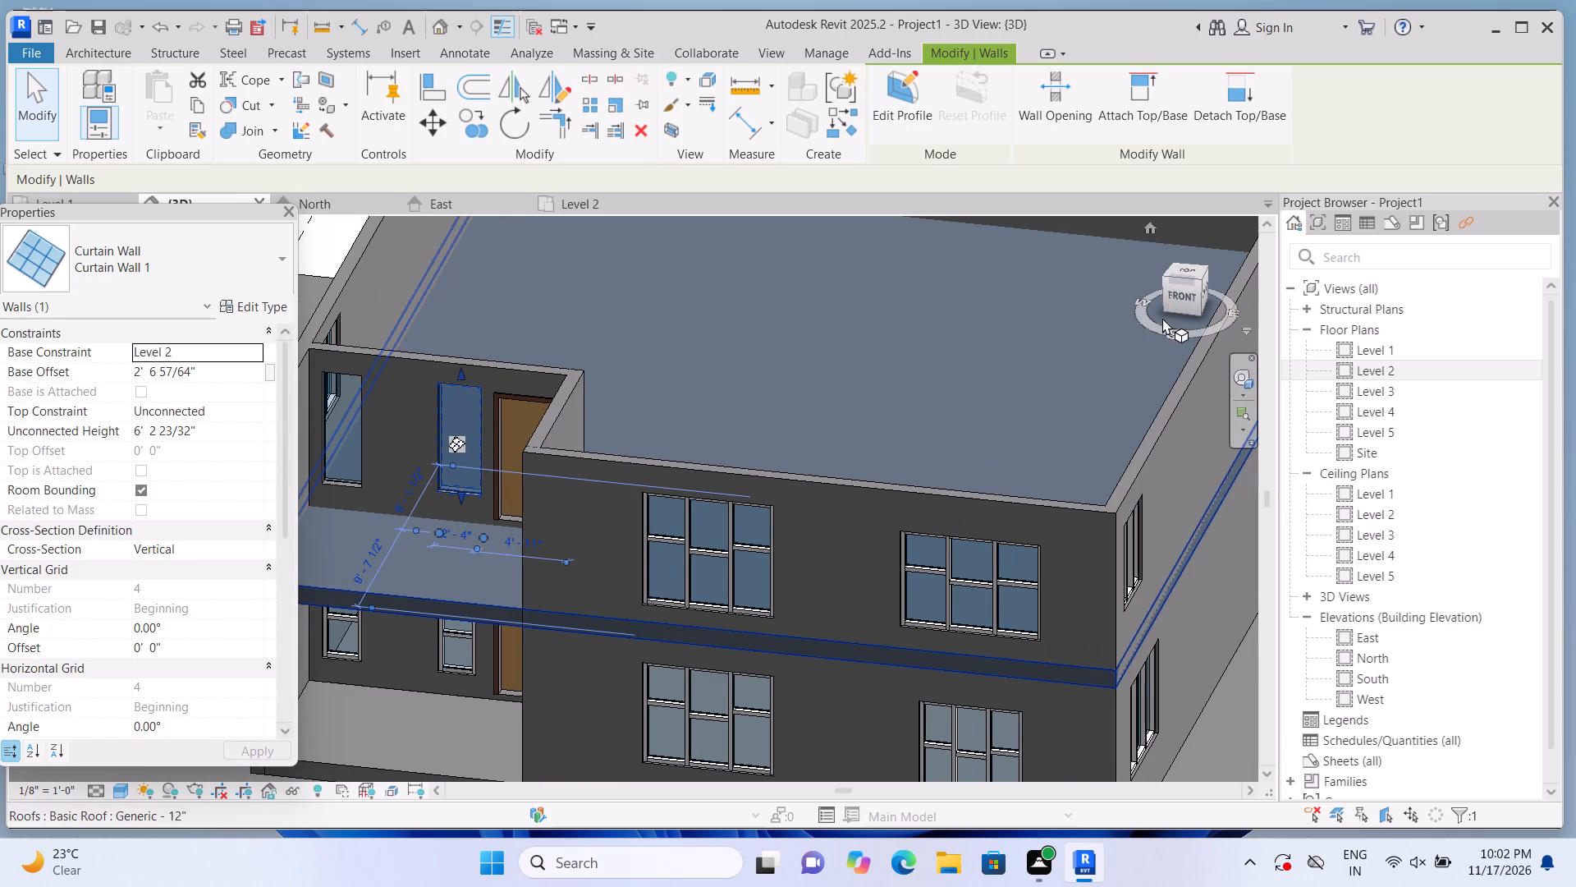
In the front view, lower the base of the curtain wall beside the door to about 2'-3 1/2", near the corner window's sill.
{"action": "left_click", "coordinate": [1177, 285]}
{"action": "scroll", "coordinate": [1076, 383], "scroll_direction": "down", "scroll_amount": 3}
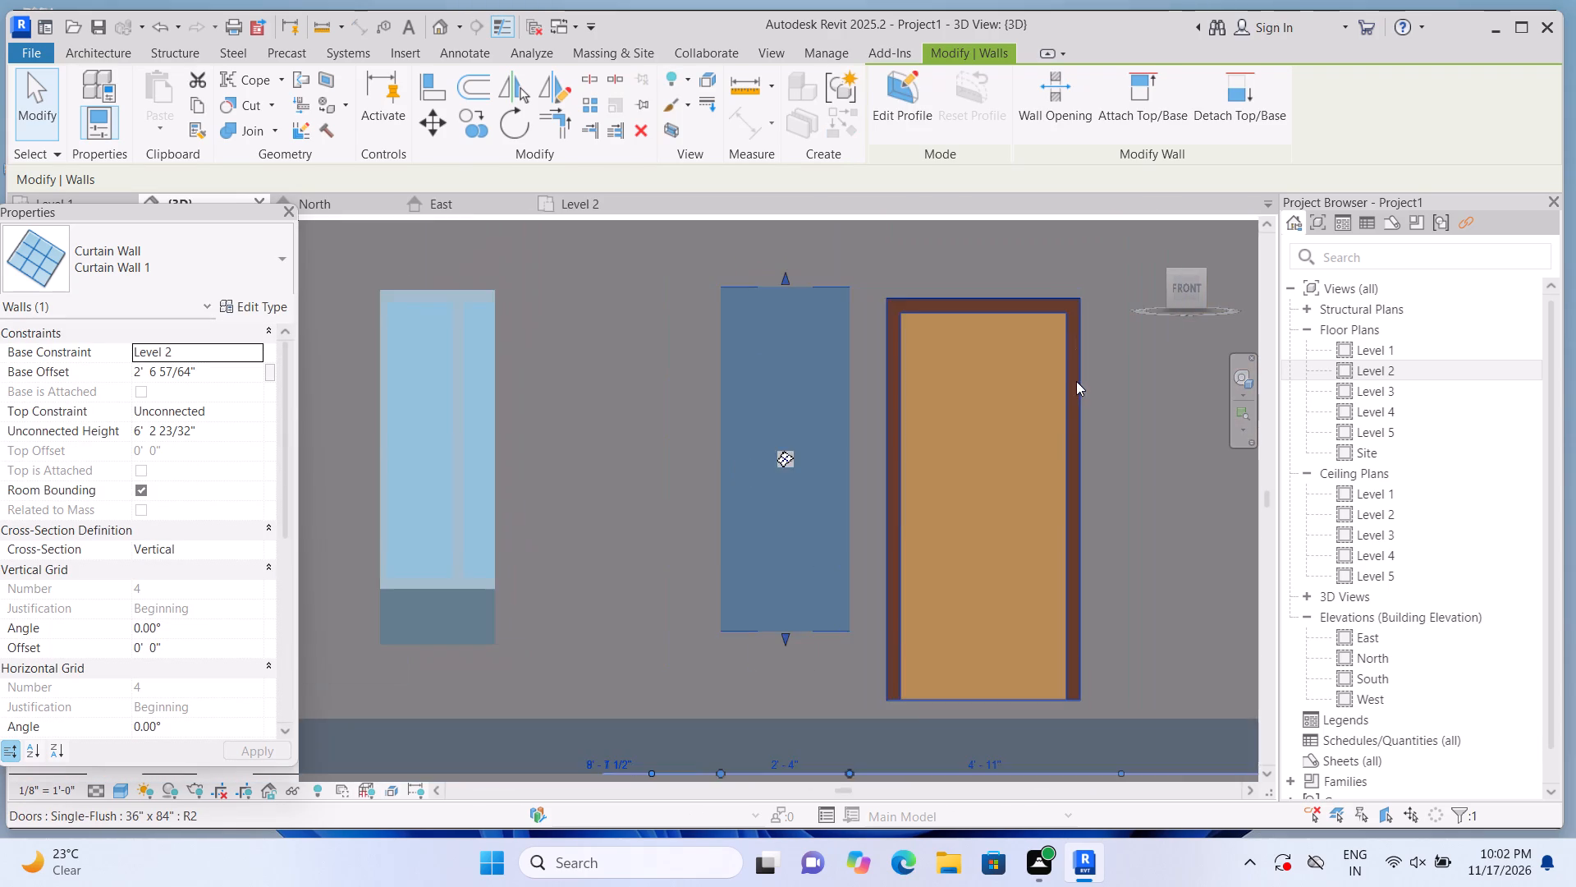
{"action": "scroll", "coordinate": [1076, 381], "scroll_direction": "down", "scroll_amount": 2}
{"action": "scroll", "coordinate": [917, 522], "scroll_direction": "up", "scroll_amount": 1}
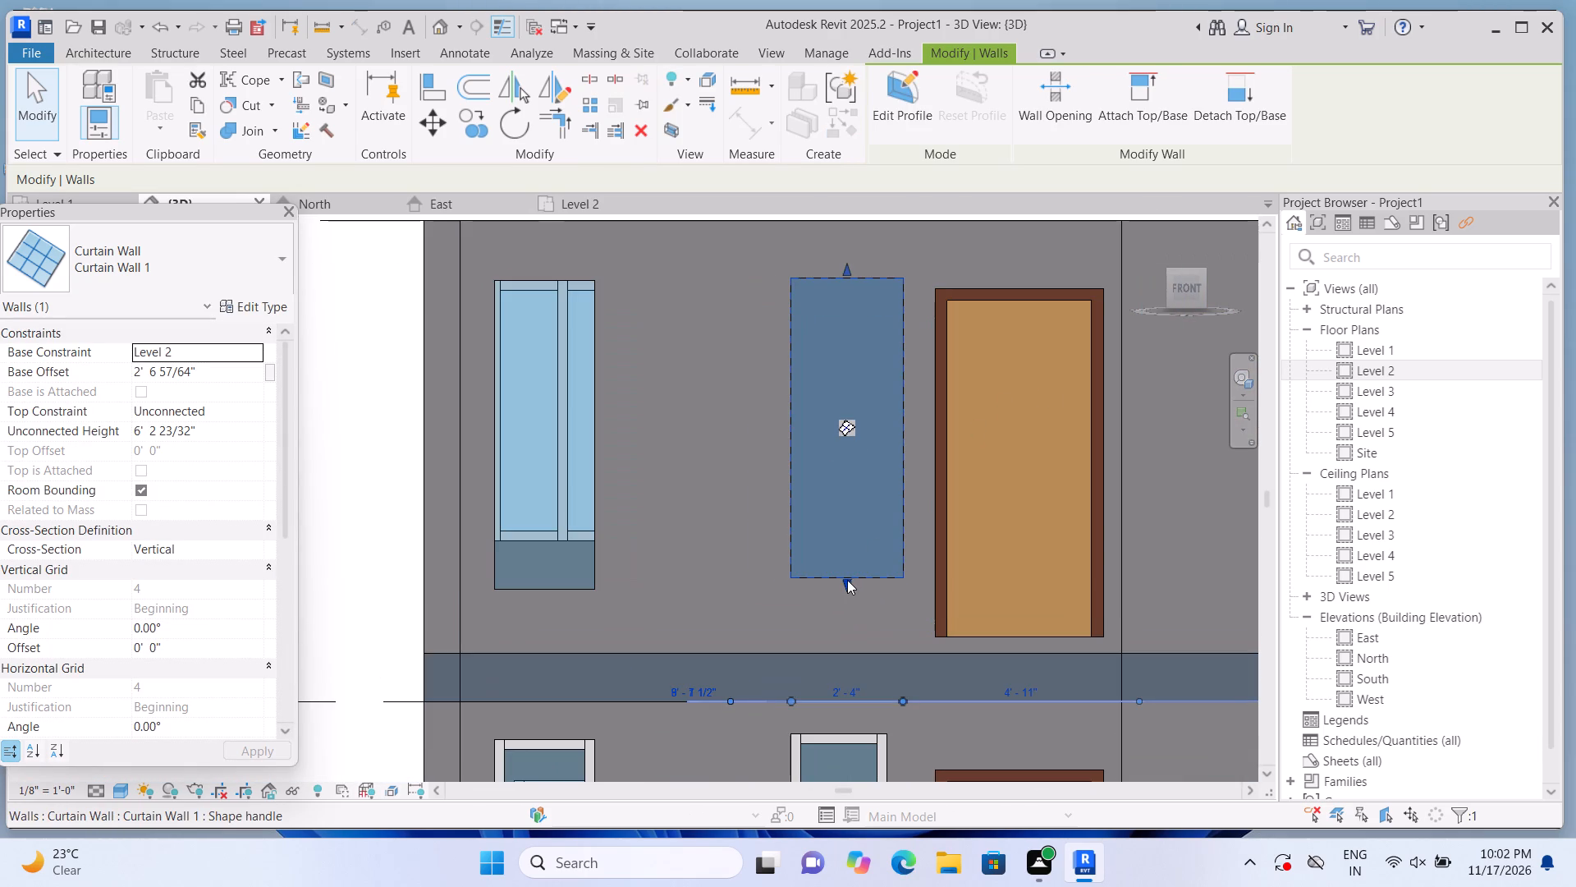
{"action": "left_click", "coordinate": [845, 579]}
{"action": "left_click", "coordinate": [845, 584]}
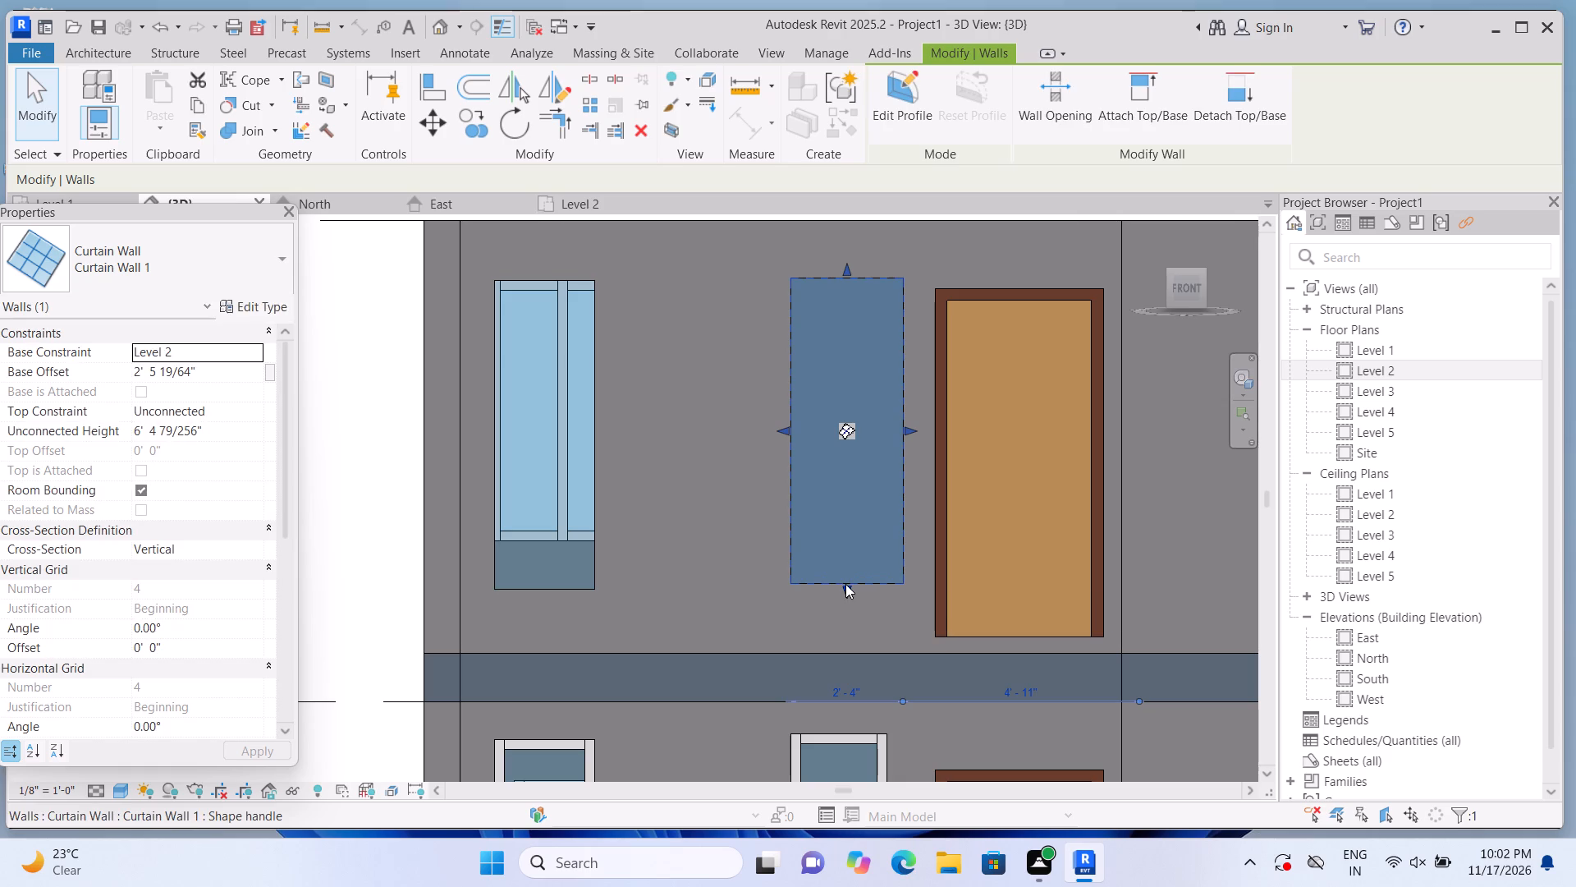
{"action": "left_click", "coordinate": [845, 584]}
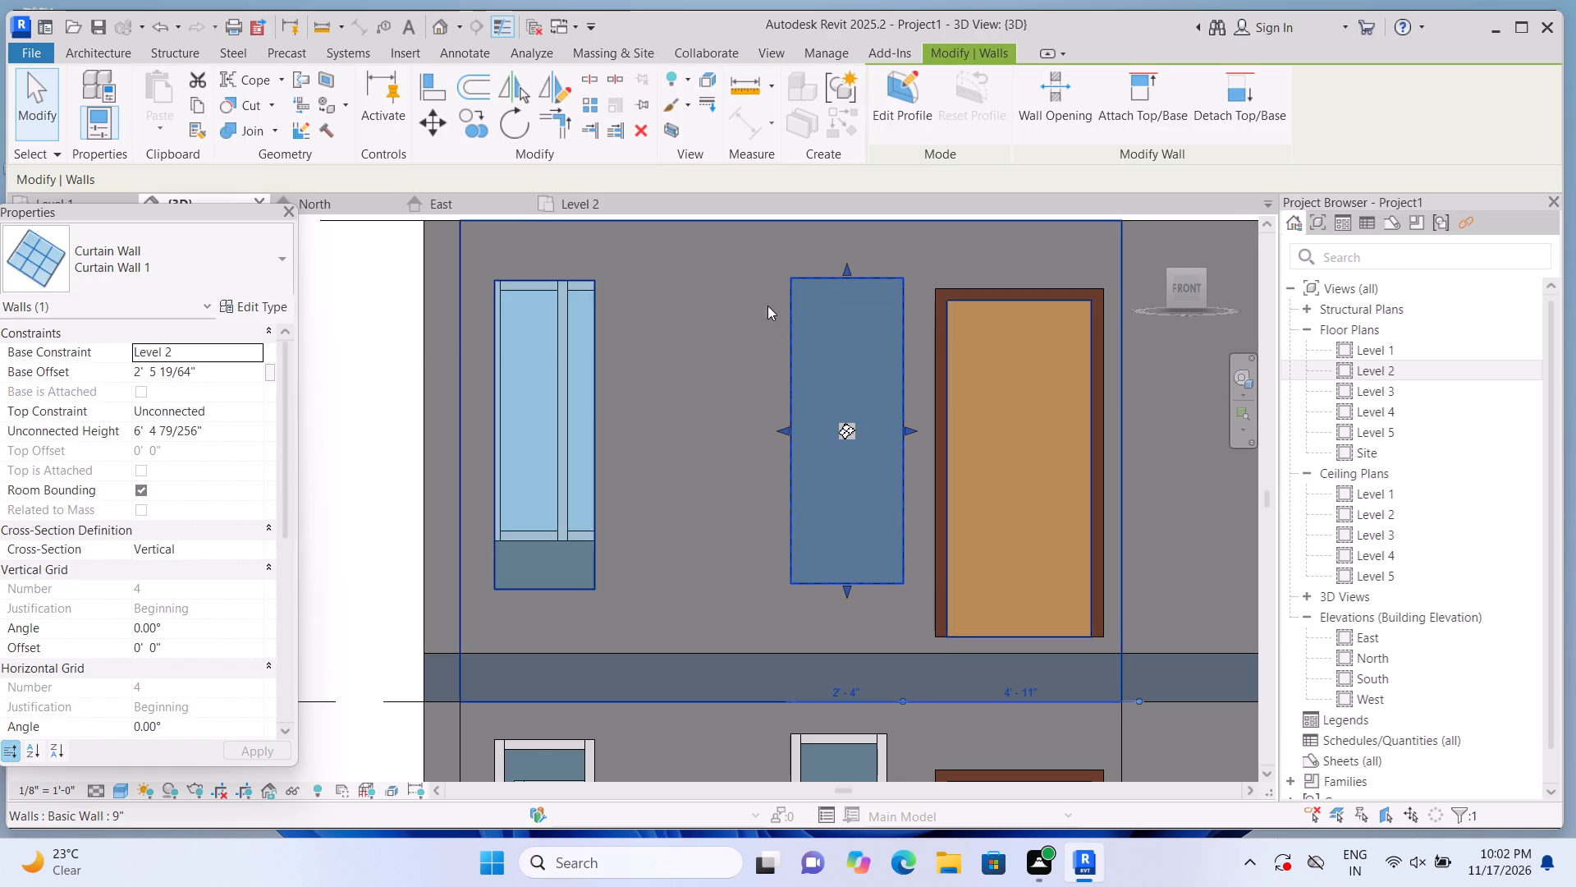
{"action": "scroll", "coordinate": [772, 341], "scroll_direction": "down", "scroll_amount": 2}
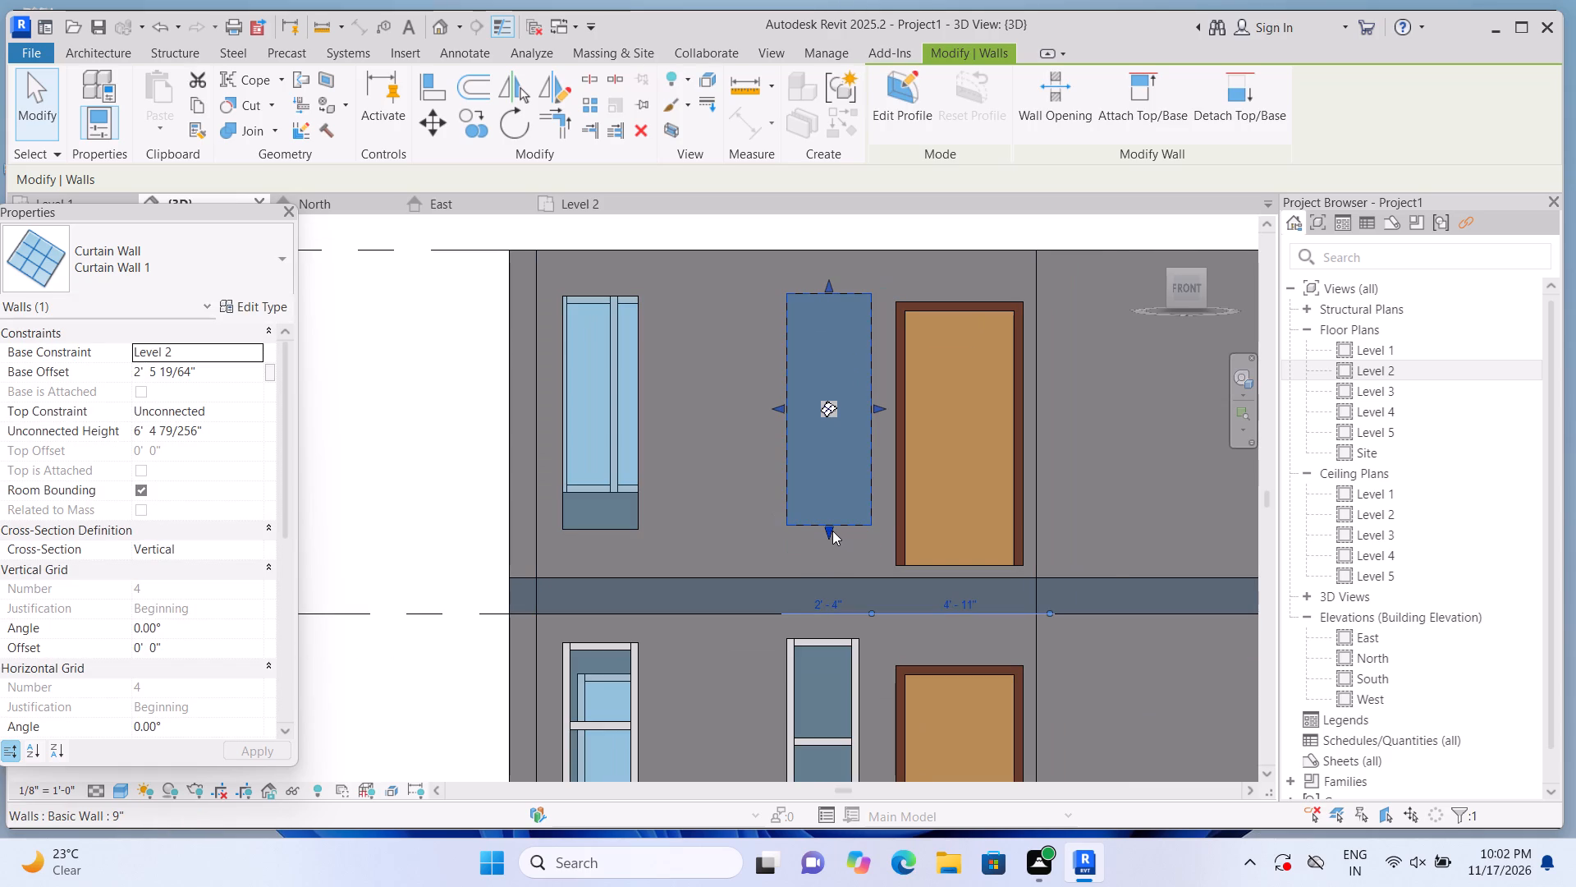
{"action": "left_click", "coordinate": [832, 531]}
{"action": "left_click", "coordinate": [433, 384]}
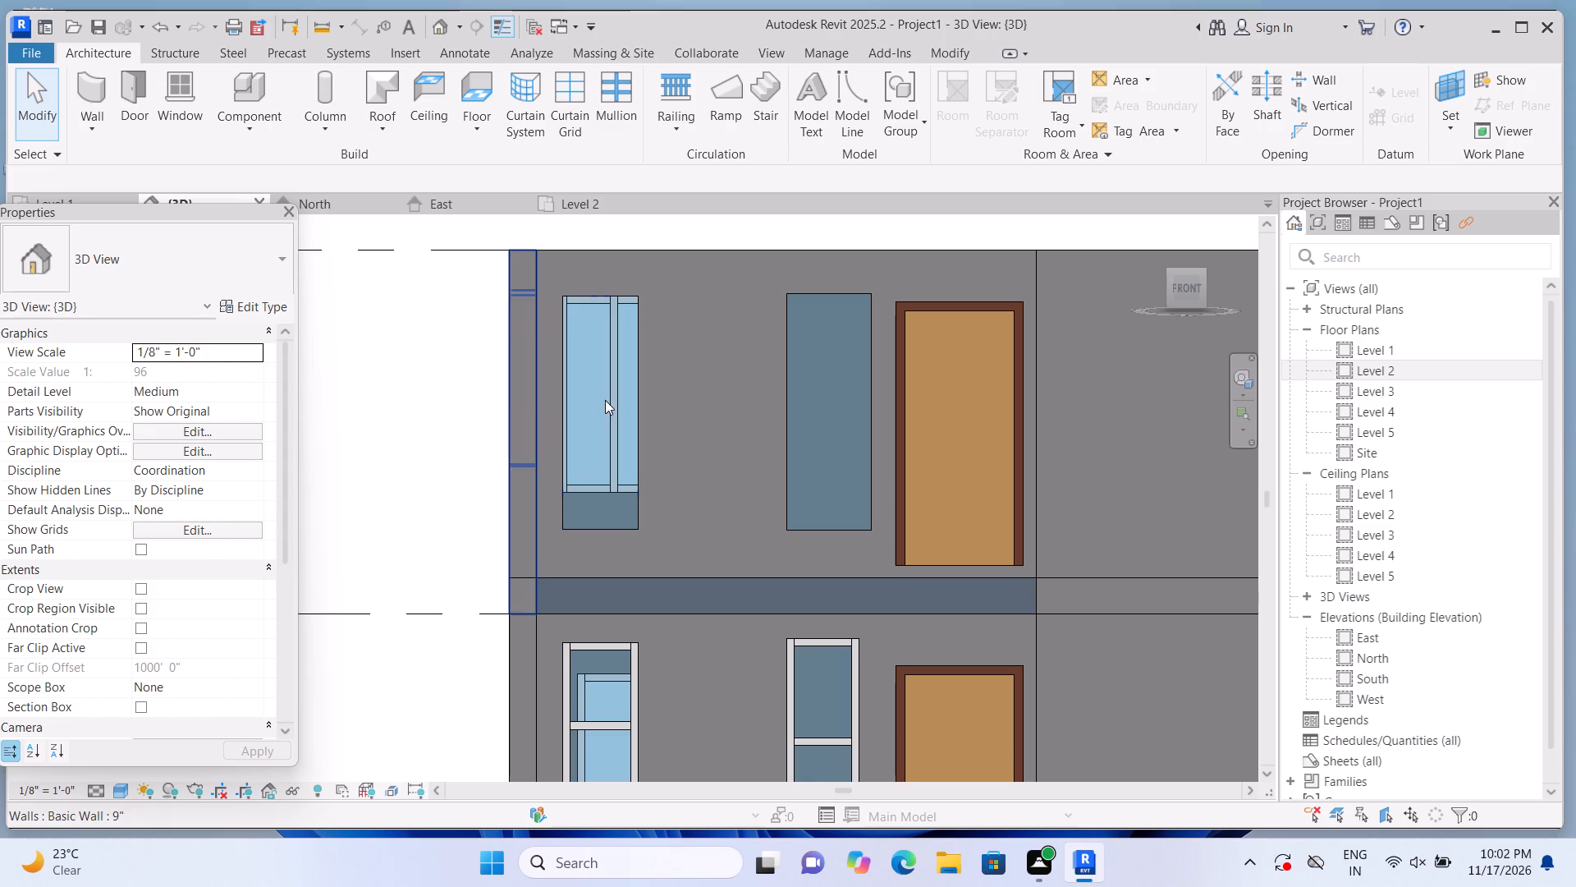
Narrow the Level 2 curtain wall beside the door to about 2'-2" by moving its edge farthest from the door.
{"action": "left_click", "coordinate": [809, 428]}
{"action": "scroll", "coordinate": [808, 450], "scroll_direction": "up", "scroll_amount": 2}
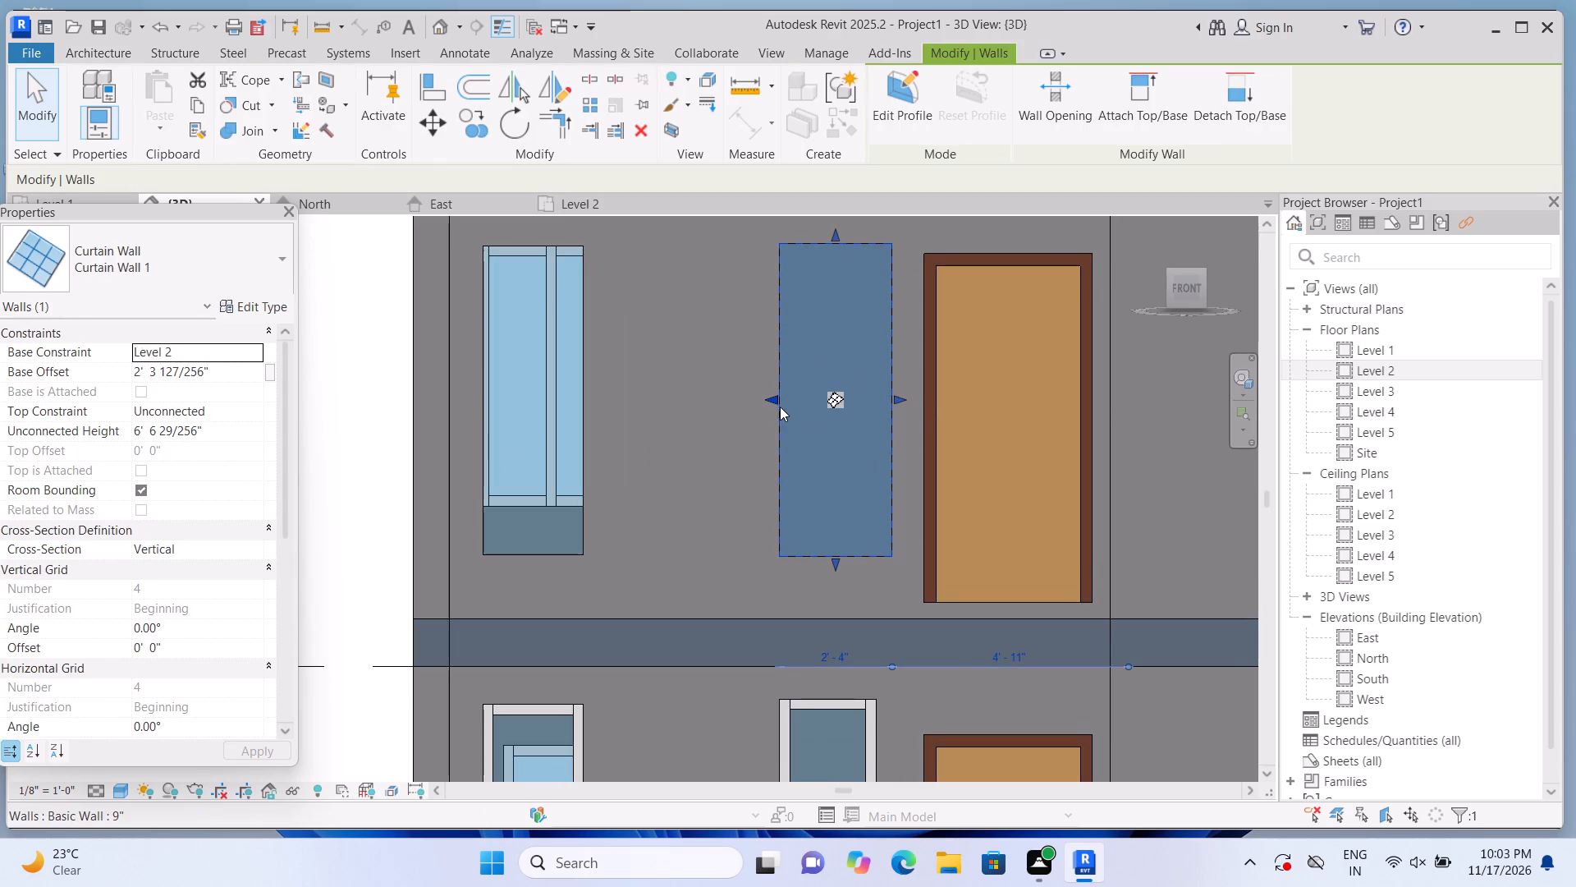
{"action": "left_click_drag", "start_coordinate": [775, 399], "coordinate": [789, 399]}
{"action": "scroll", "coordinate": [770, 412], "scroll_direction": "up", "scroll_amount": 5}
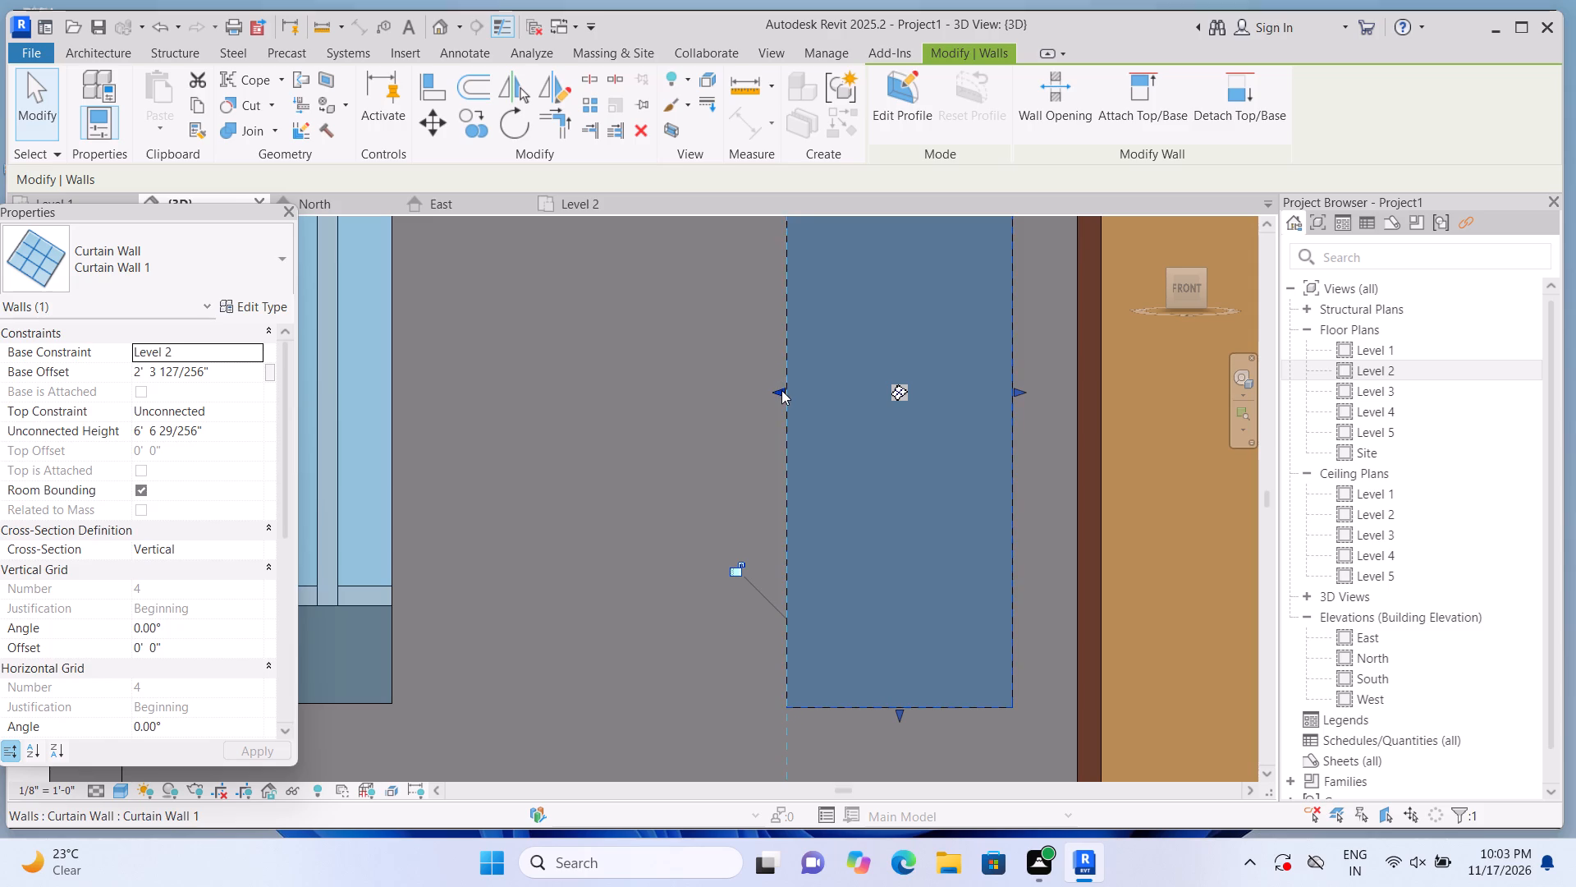
{"action": "left_click_drag", "start_coordinate": [781, 391], "coordinate": [804, 396]}
{"action": "scroll", "coordinate": [797, 408], "scroll_direction": "down", "scroll_amount": 6}
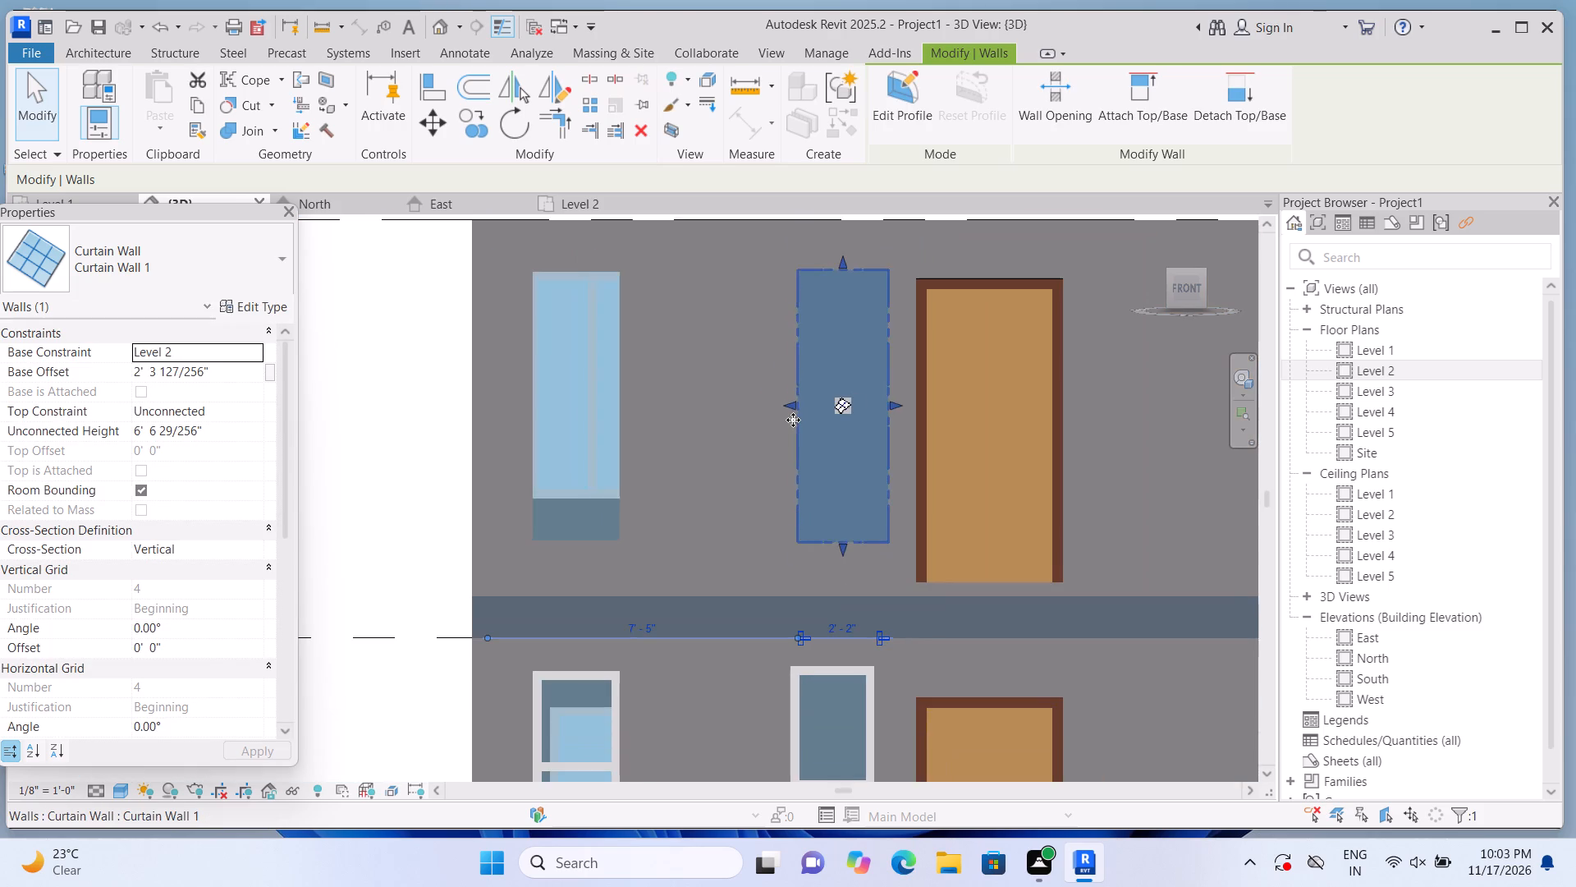
{"action": "scroll", "coordinate": [775, 384], "scroll_direction": "down", "scroll_amount": 2}
{"action": "left_click", "coordinate": [517, 443]}
Lower the base of the Level 2 corner curtain wall to about 2'-1" above Level 2.
{"action": "scroll", "coordinate": [596, 448], "scroll_direction": "up", "scroll_amount": 1}
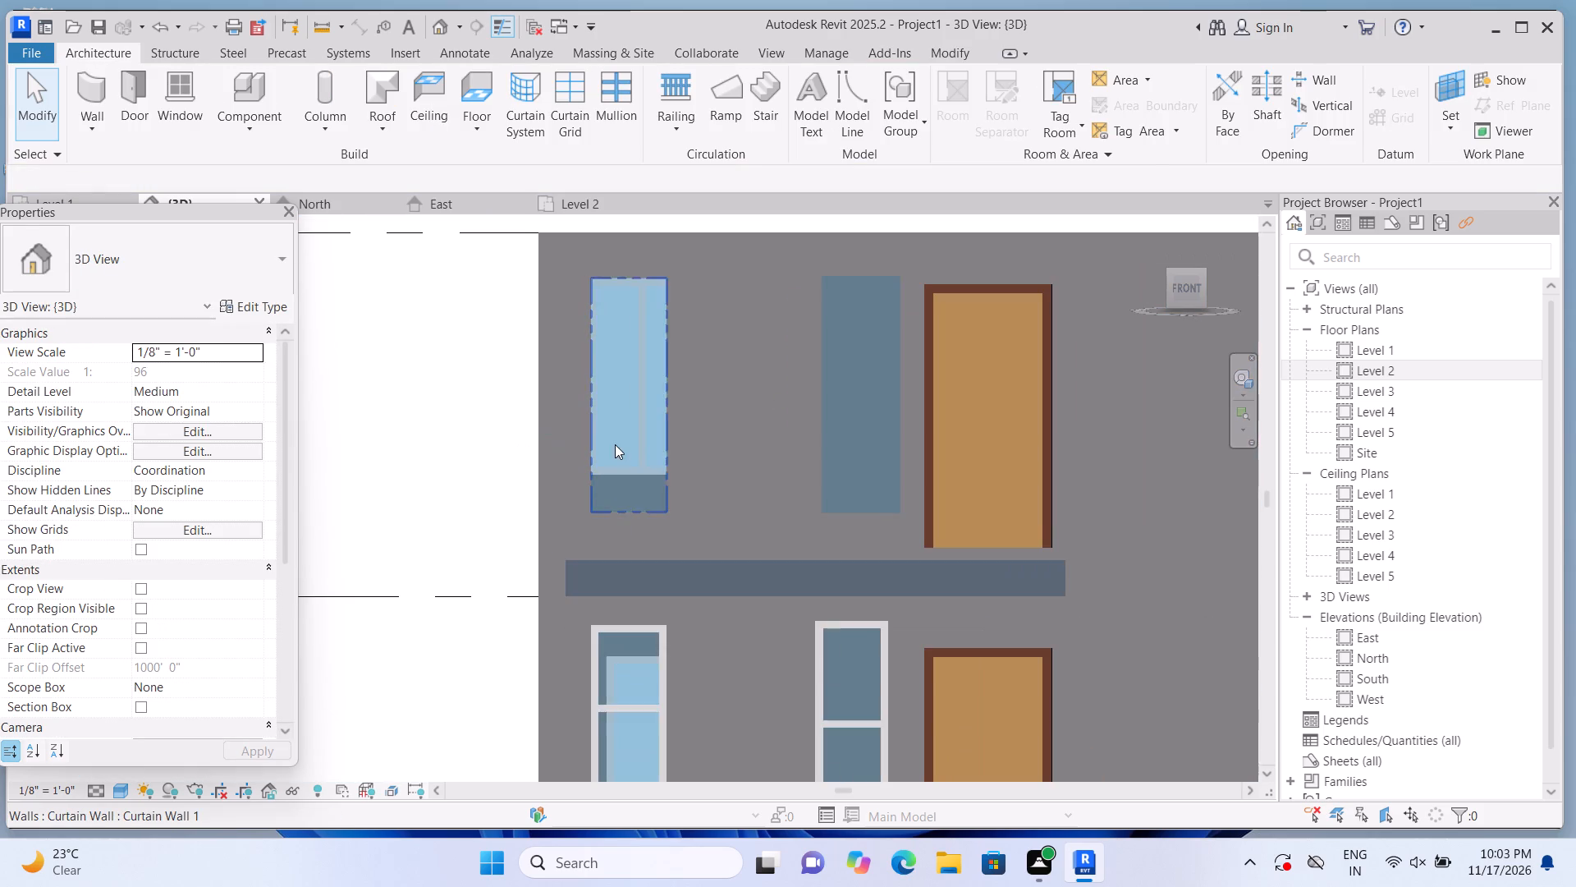
{"action": "left_click", "coordinate": [618, 444]}
{"action": "scroll", "coordinate": [635, 319], "scroll_direction": "down", "scroll_amount": 2}
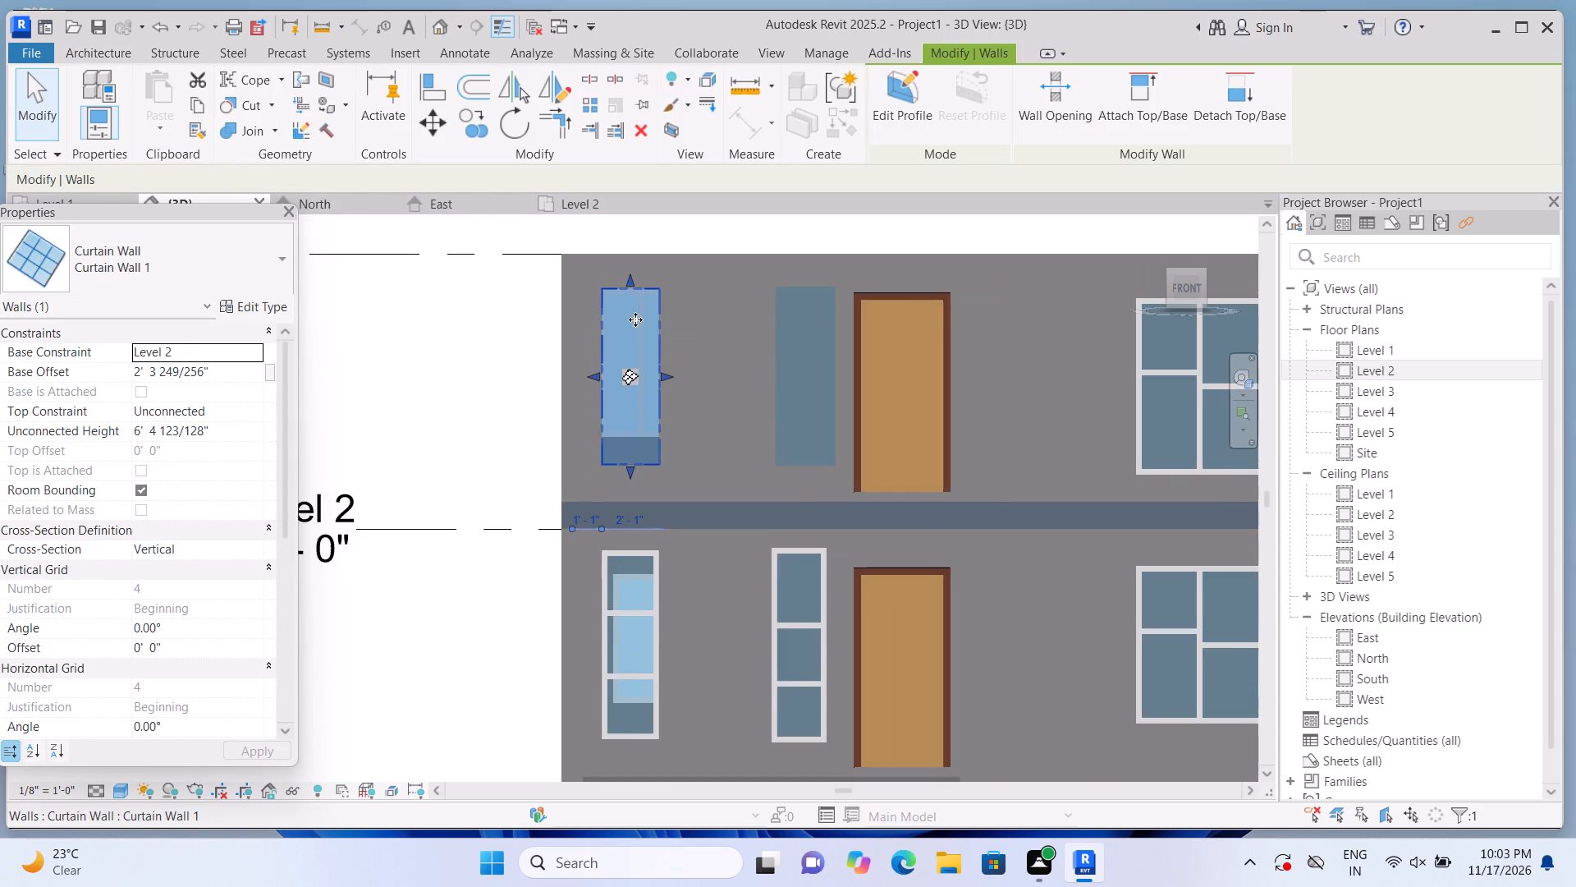
{"action": "scroll", "coordinate": [635, 294], "scroll_direction": "up", "scroll_amount": 2}
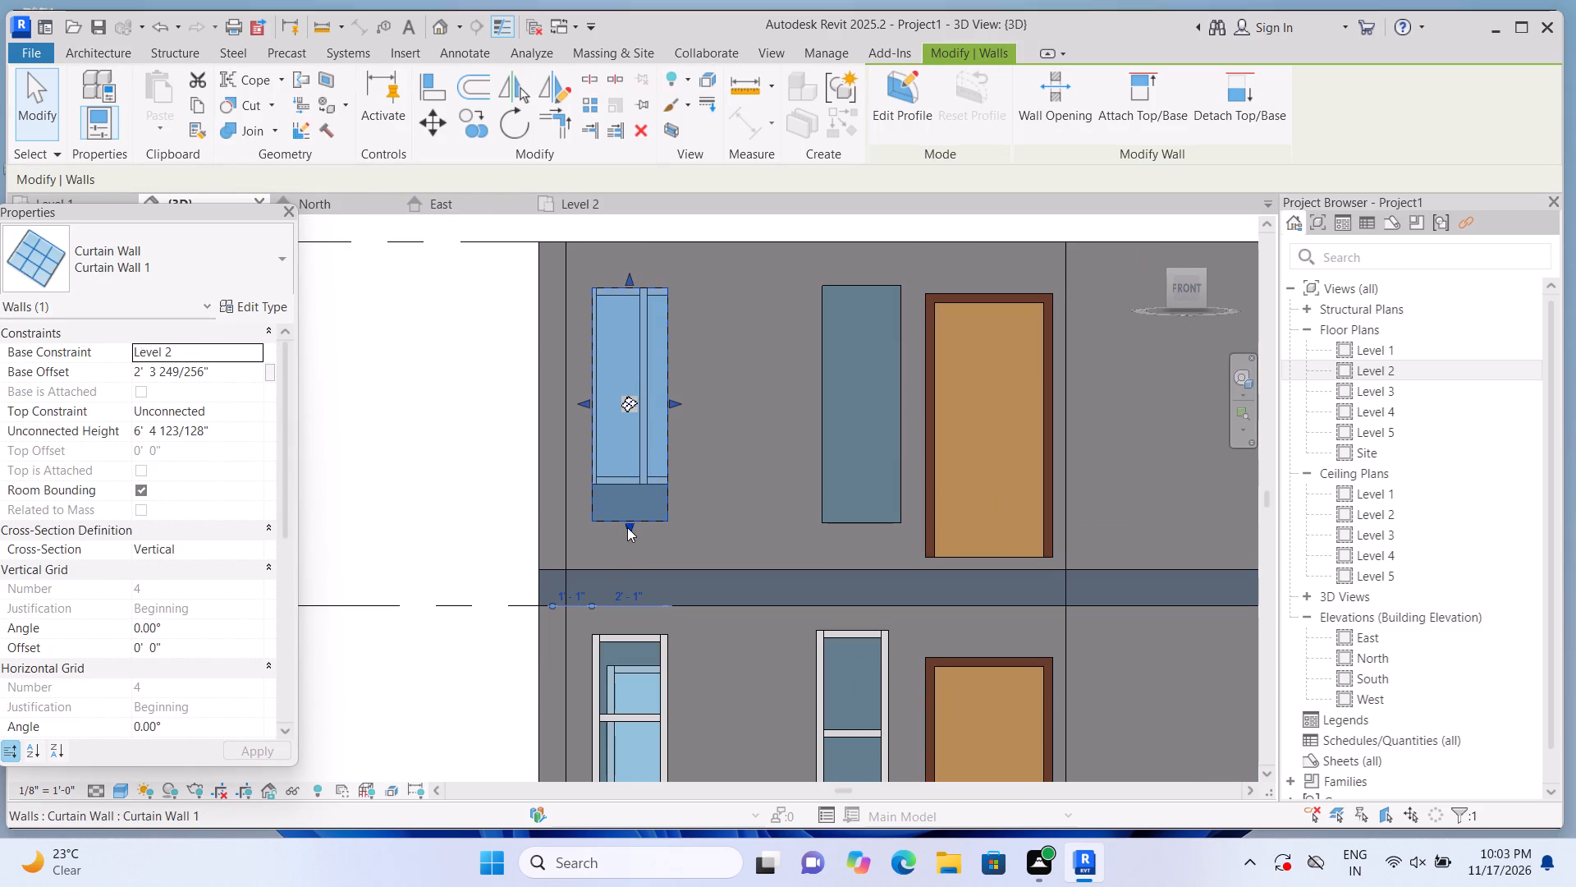
{"action": "left_click", "coordinate": [630, 527]}
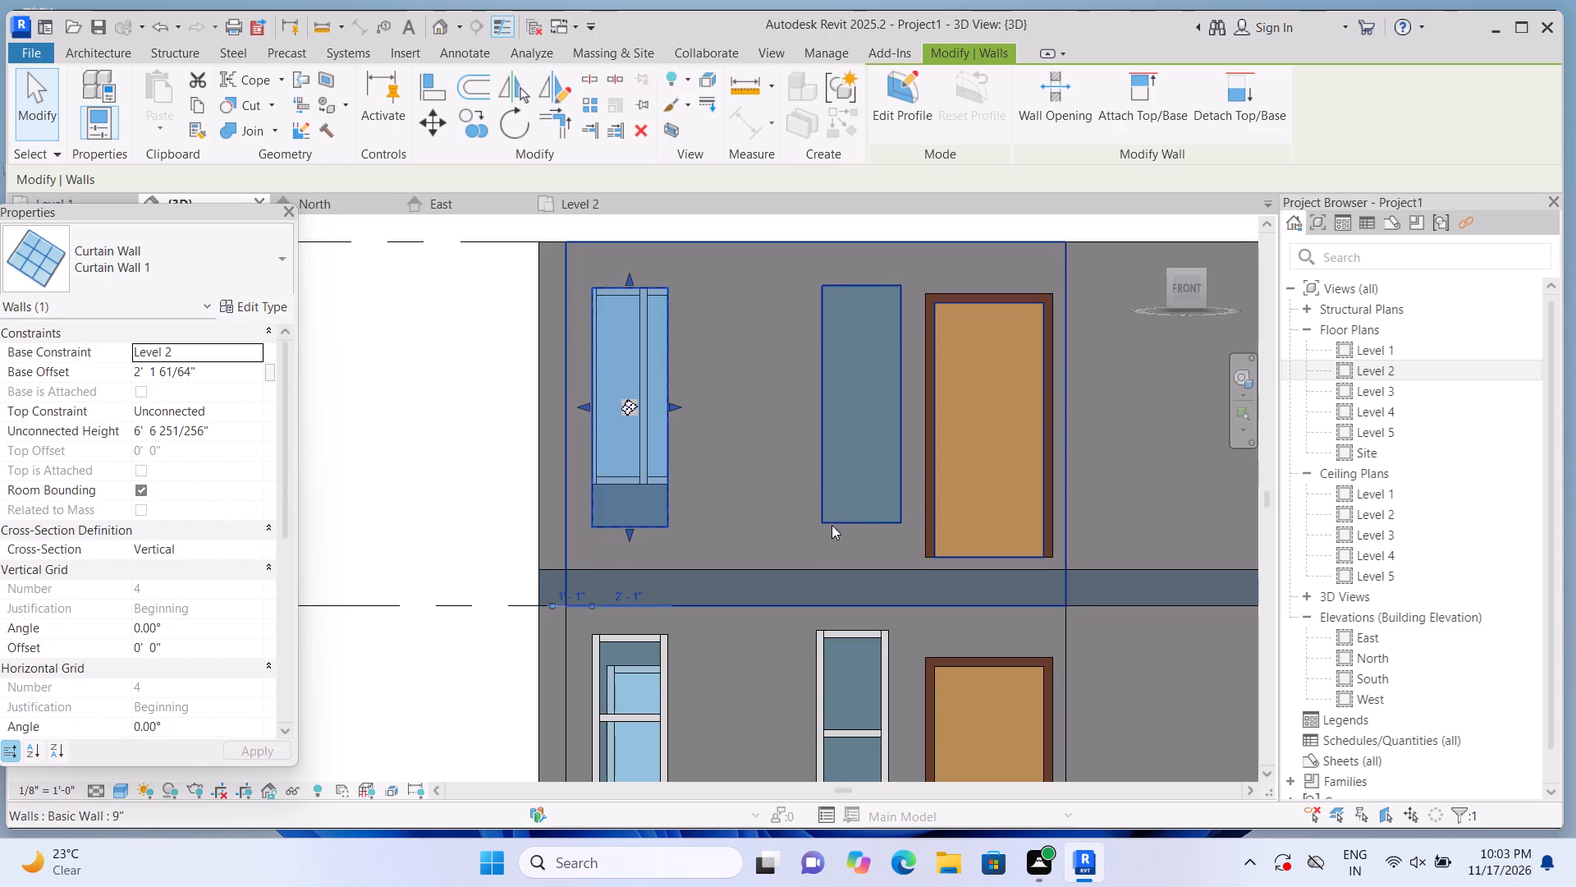
Lower the base of the Level 2 curtain wall beside the door to about 2'-0" above Level 2.
{"action": "left_click", "coordinate": [885, 526]}
{"action": "left_click", "coordinate": [864, 533]}
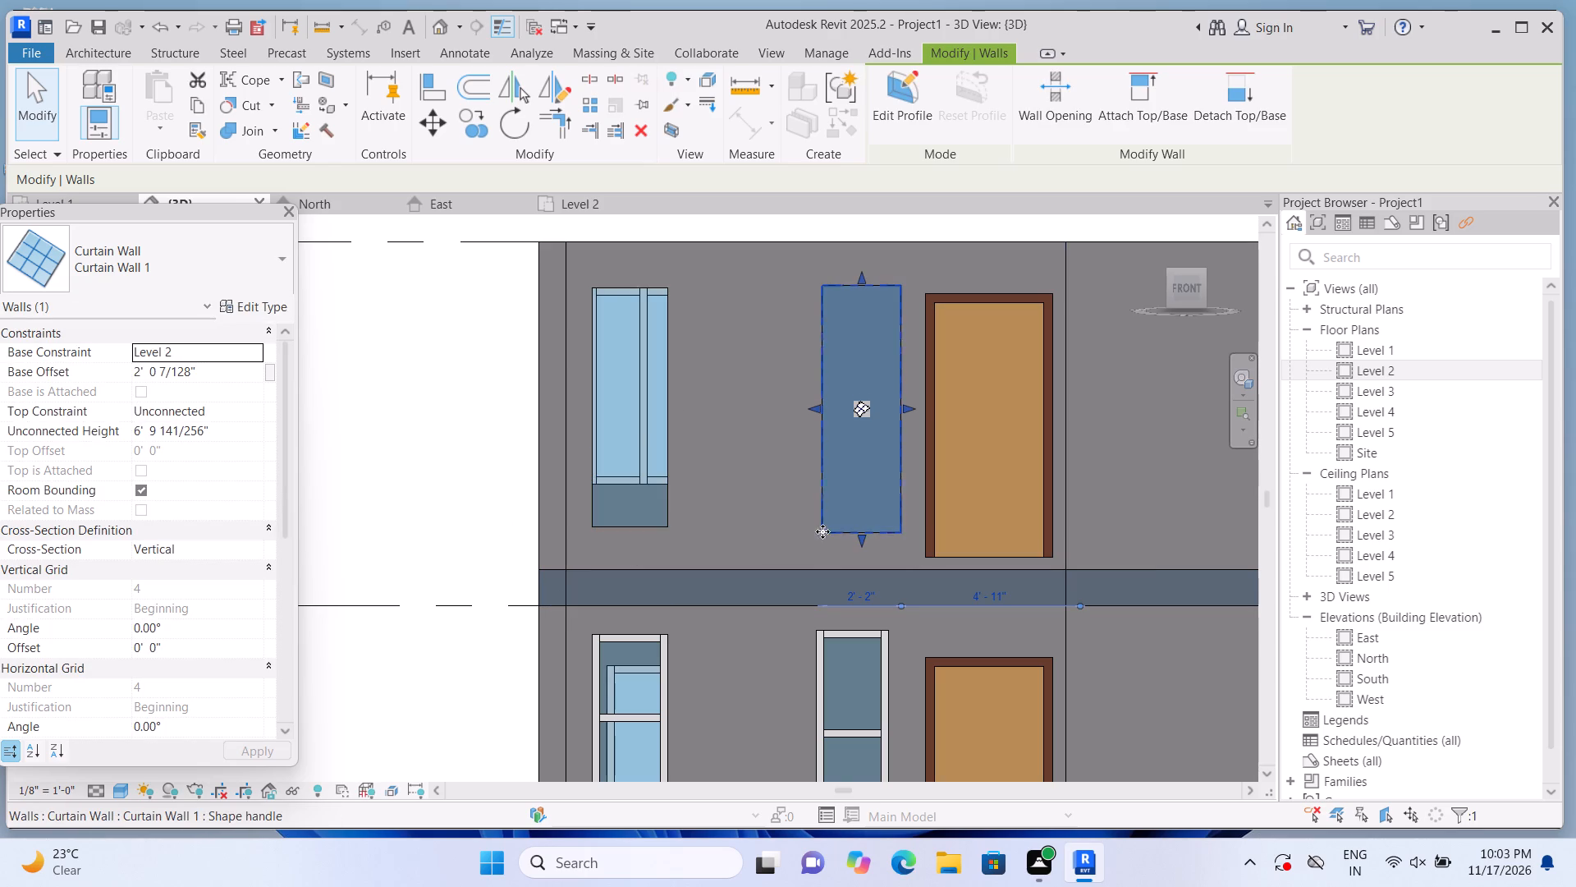
{"action": "left_click", "coordinate": [489, 537]}
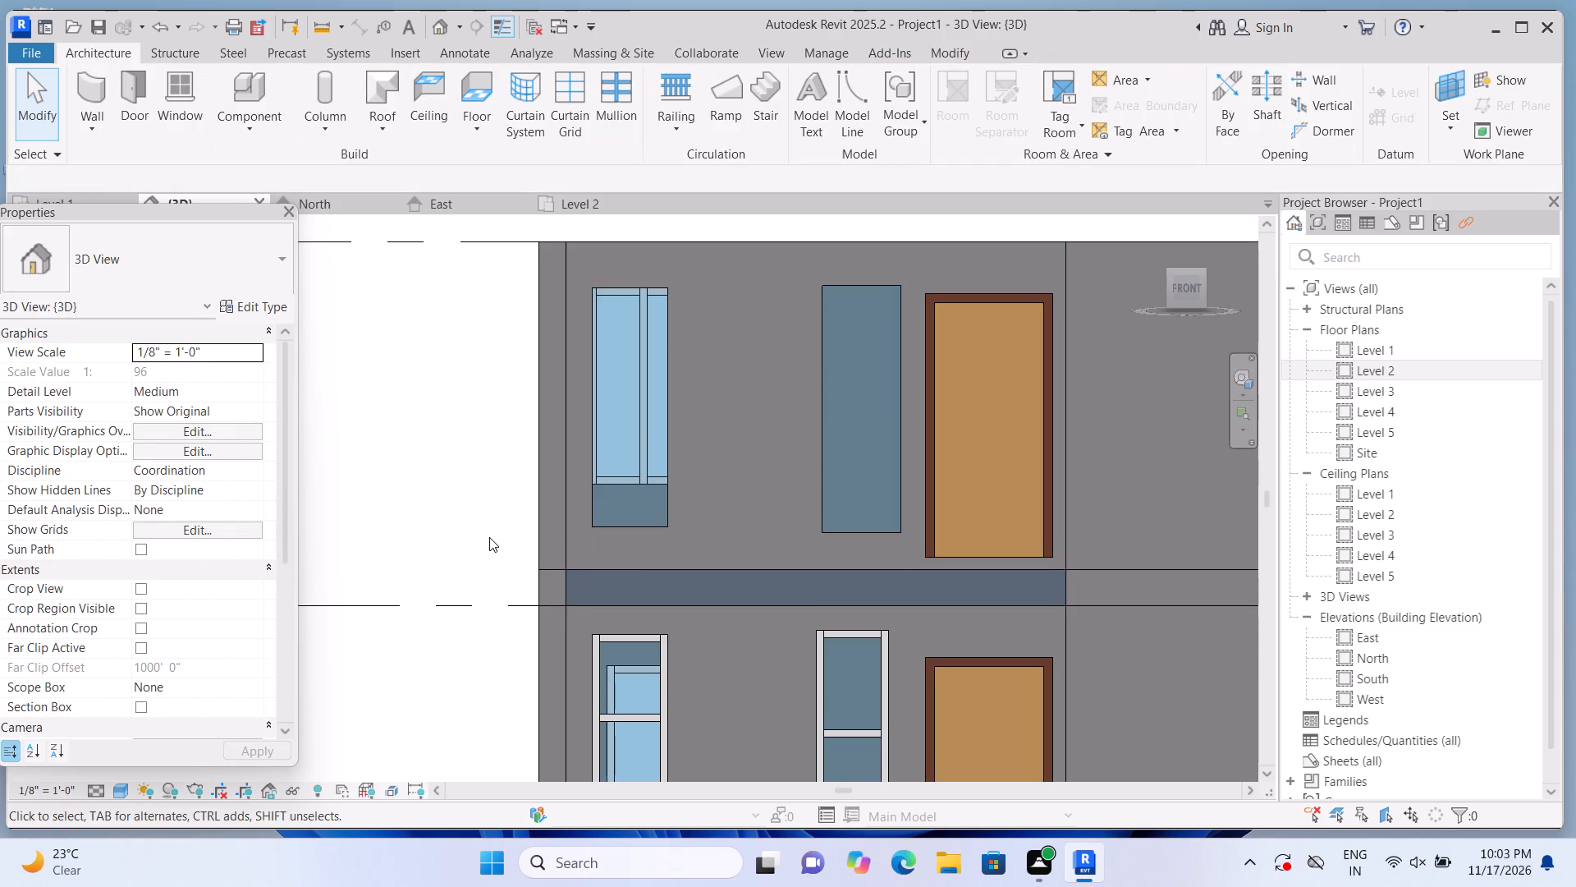
Divide each of the two narrow Level 2 curtain walls into equal thirds with two horizontal curtain grid lines.
{"action": "scroll", "coordinate": [489, 537], "scroll_direction": "down", "scroll_amount": 1}
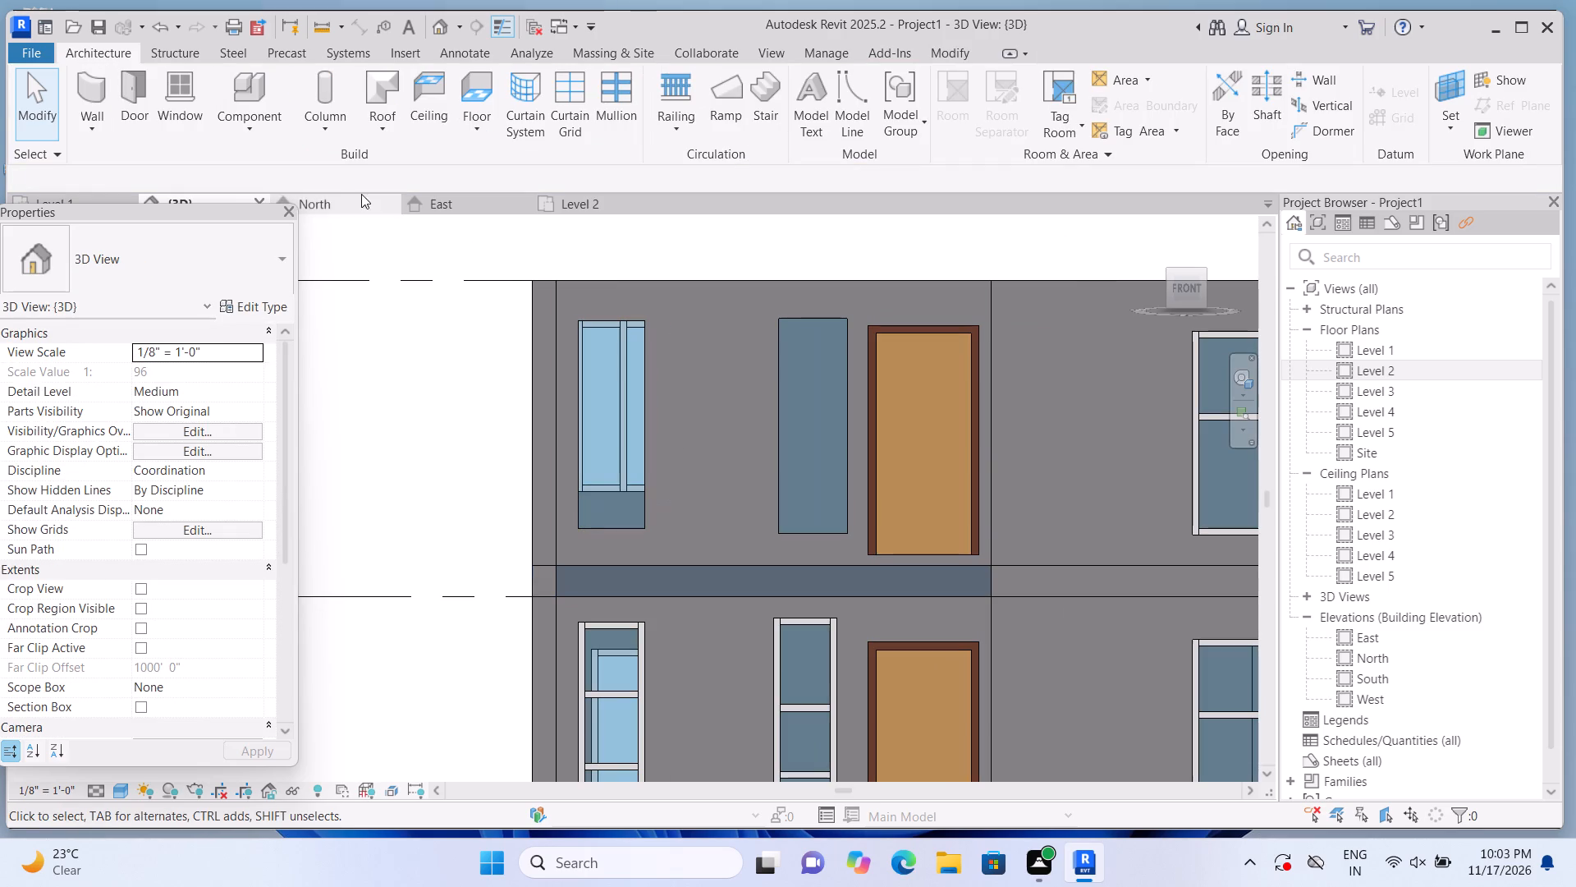
{"action": "left_click", "coordinate": [569, 135]}
{"action": "scroll", "coordinate": [619, 355], "scroll_direction": "up", "scroll_amount": 3}
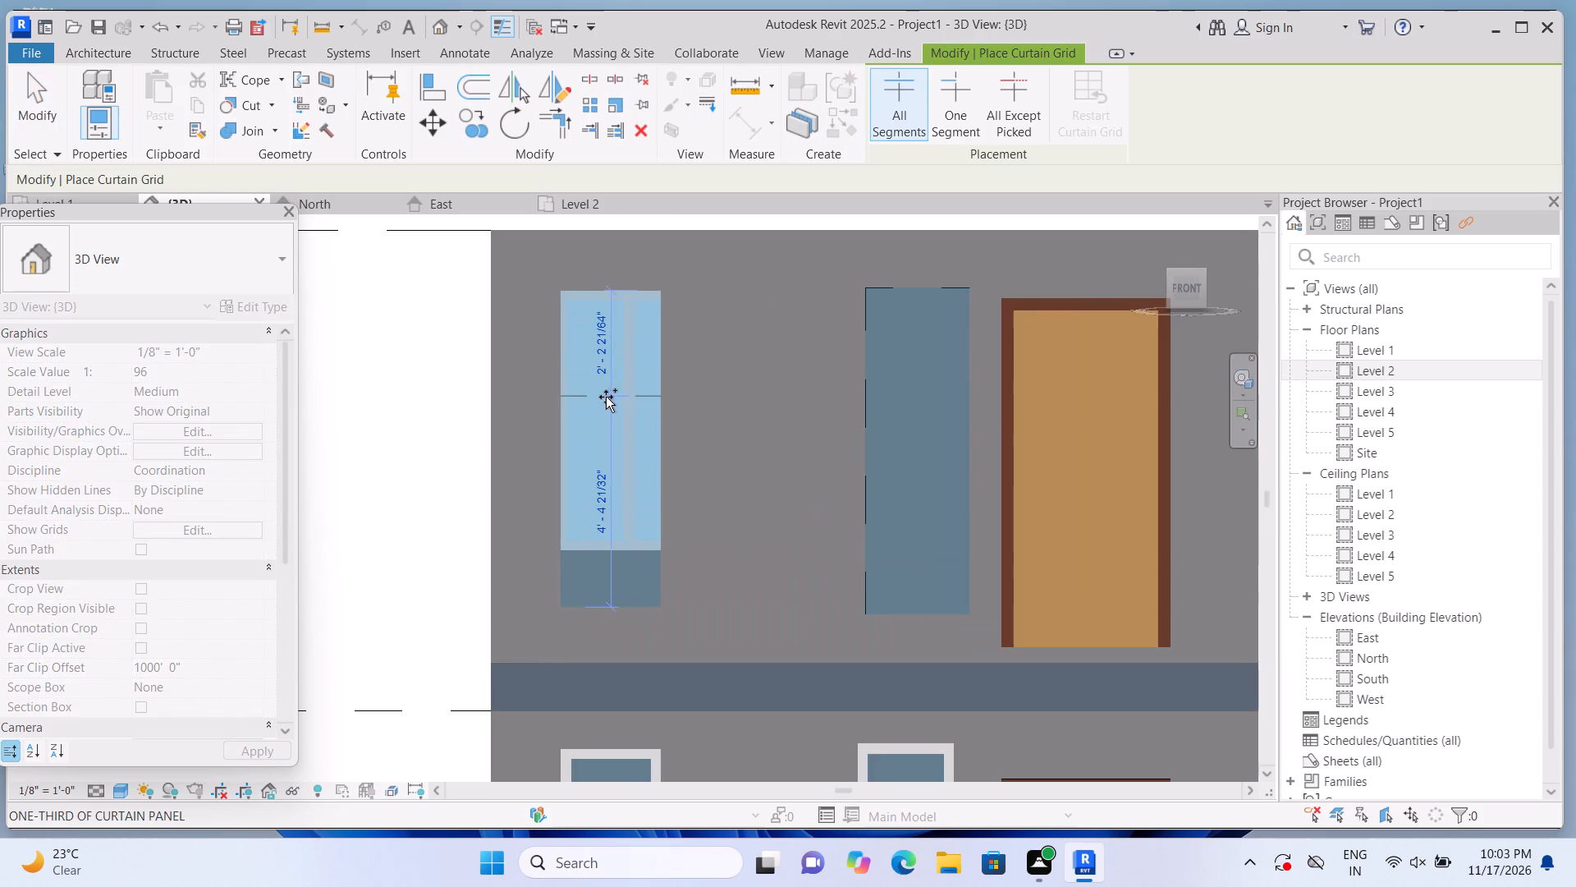
{"action": "left_click", "coordinate": [606, 407]}
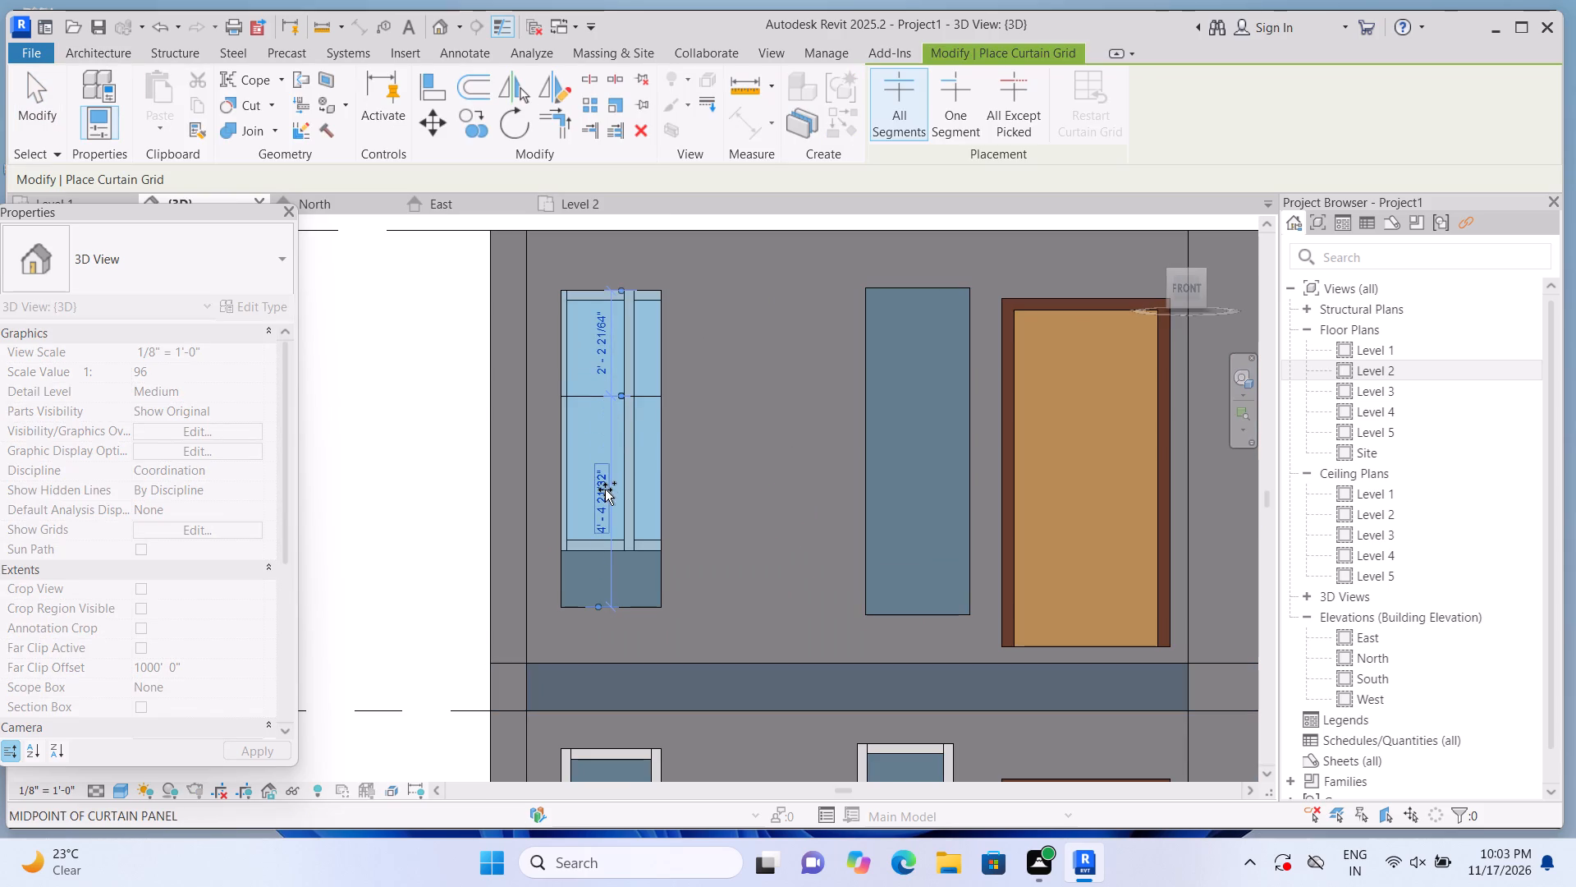
{"action": "left_click", "coordinate": [645, 505]}
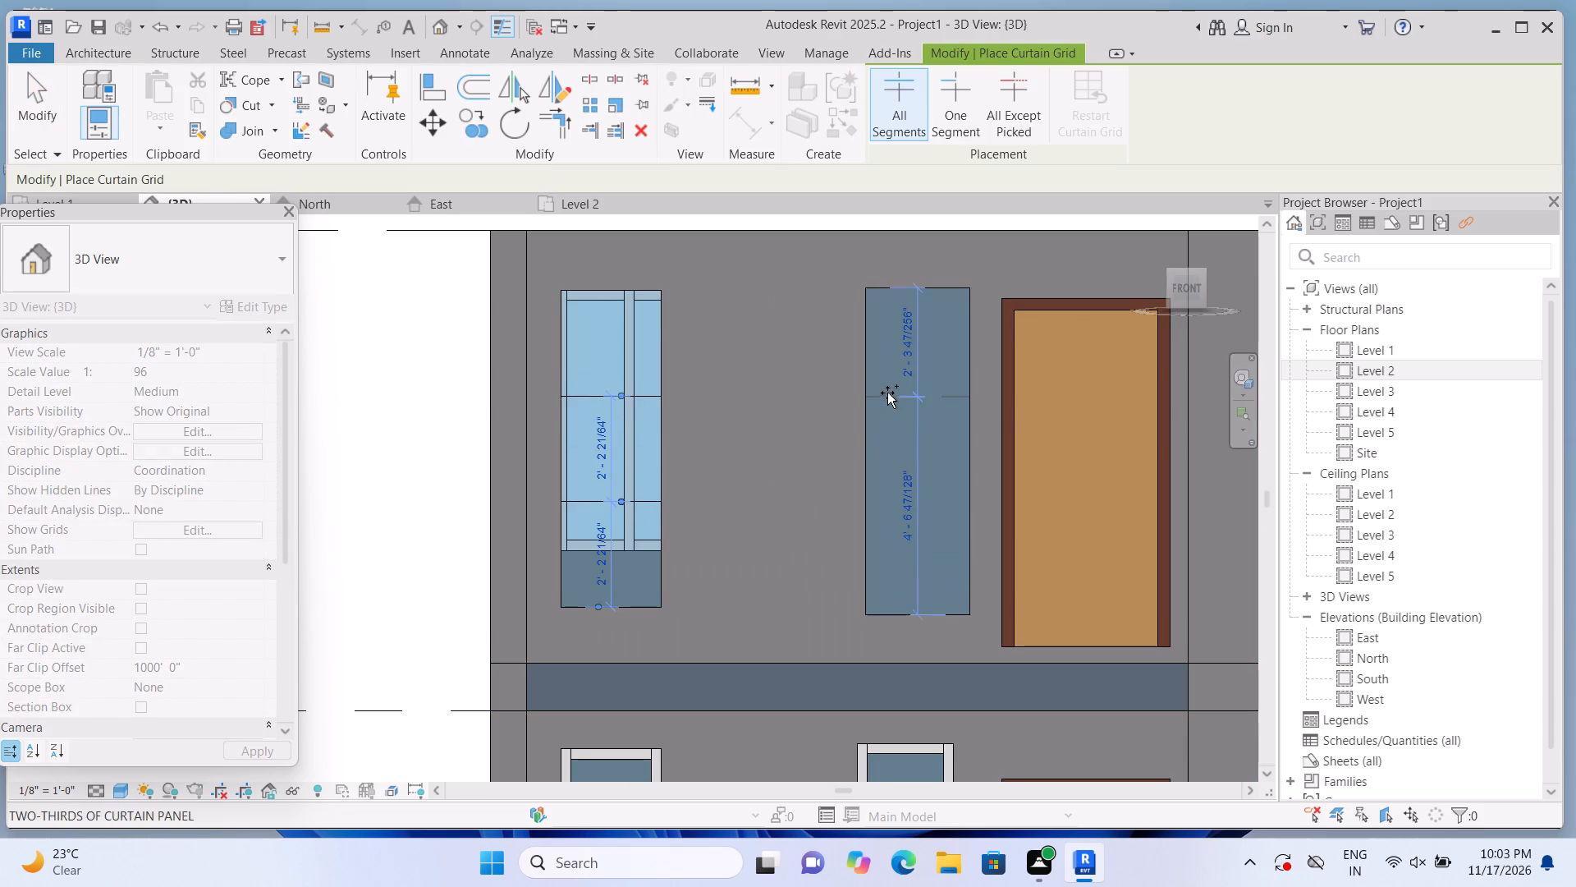
{"action": "left_click", "coordinate": [889, 383]}
{"action": "left_click", "coordinate": [886, 500]}
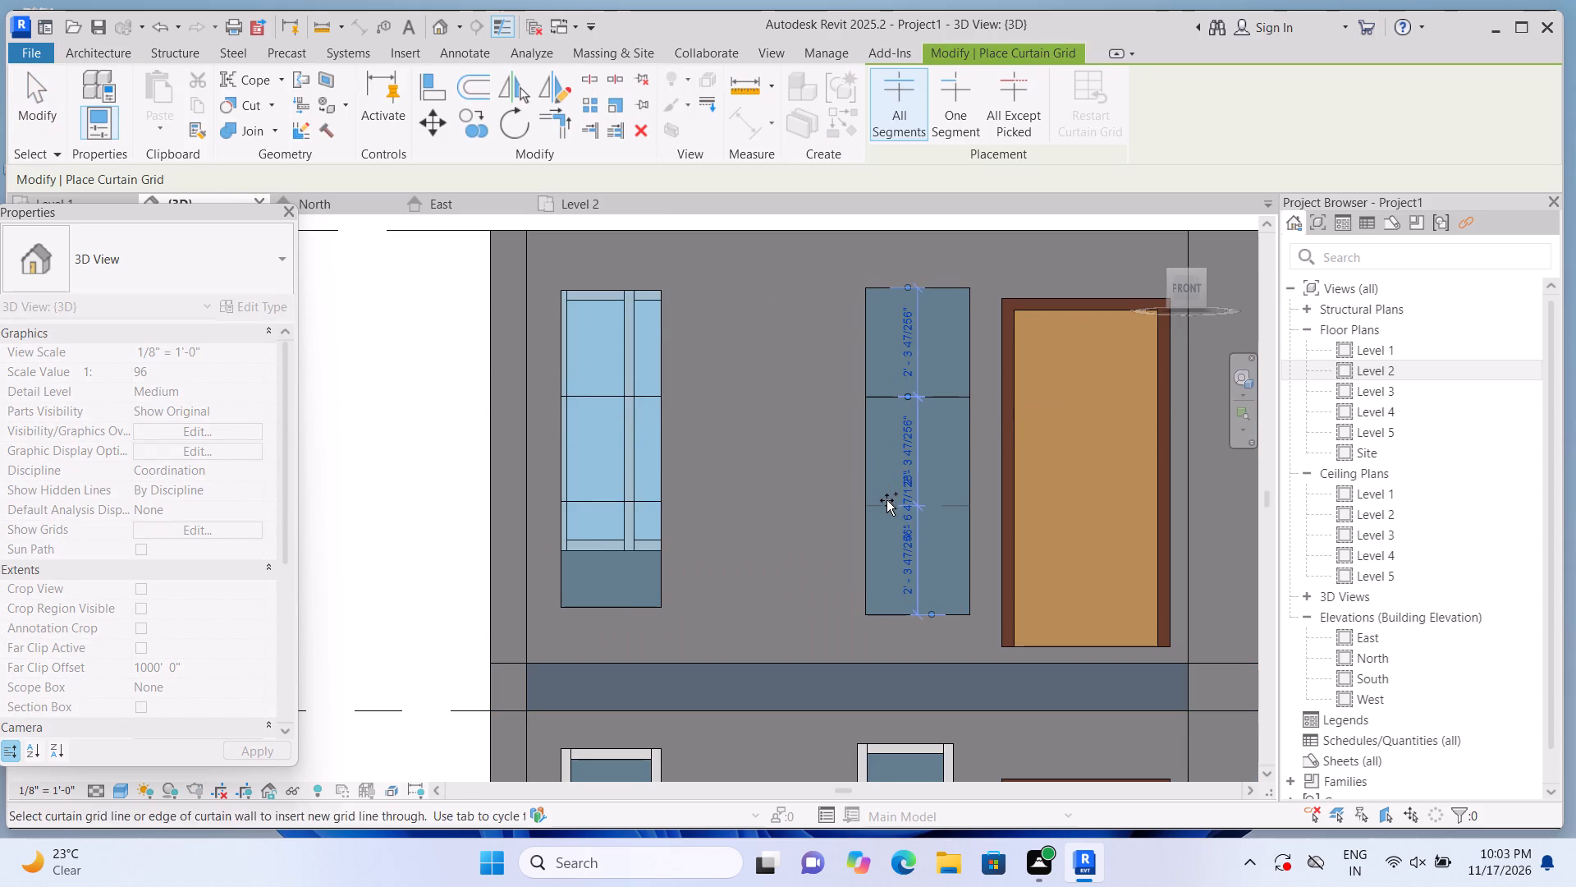
Place 2.5" x 5" rectangular mullions on all four edges and both horizontal grid lines of the Level 2 corner curtain wall.
{"action": "left_click", "coordinate": [108, 51]}
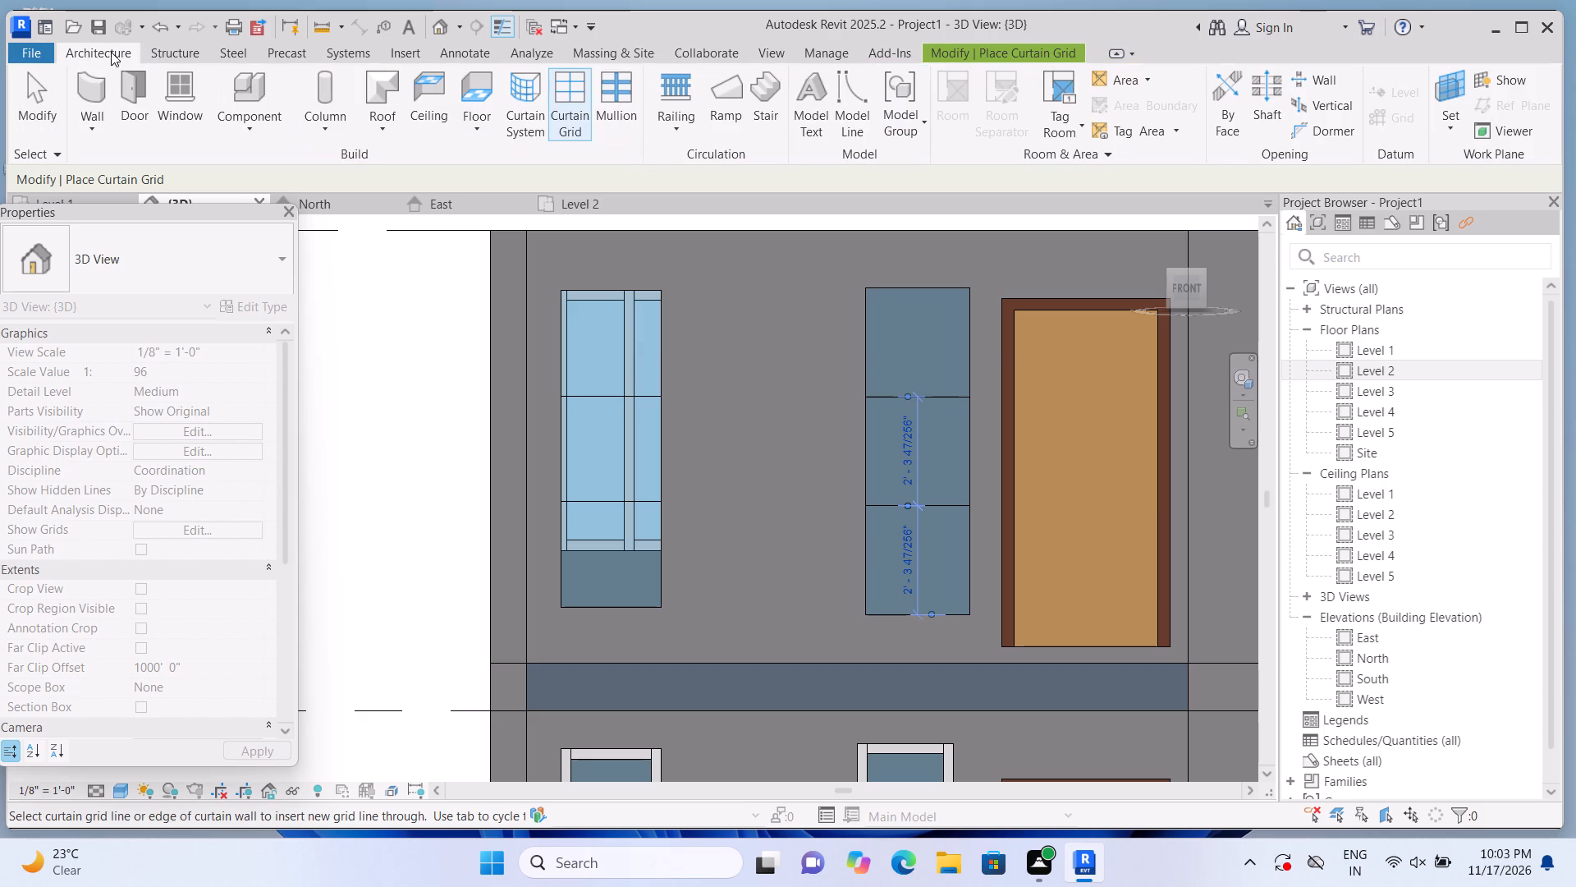
{"action": "left_click", "coordinate": [625, 114]}
{"action": "left_click", "coordinate": [622, 296]}
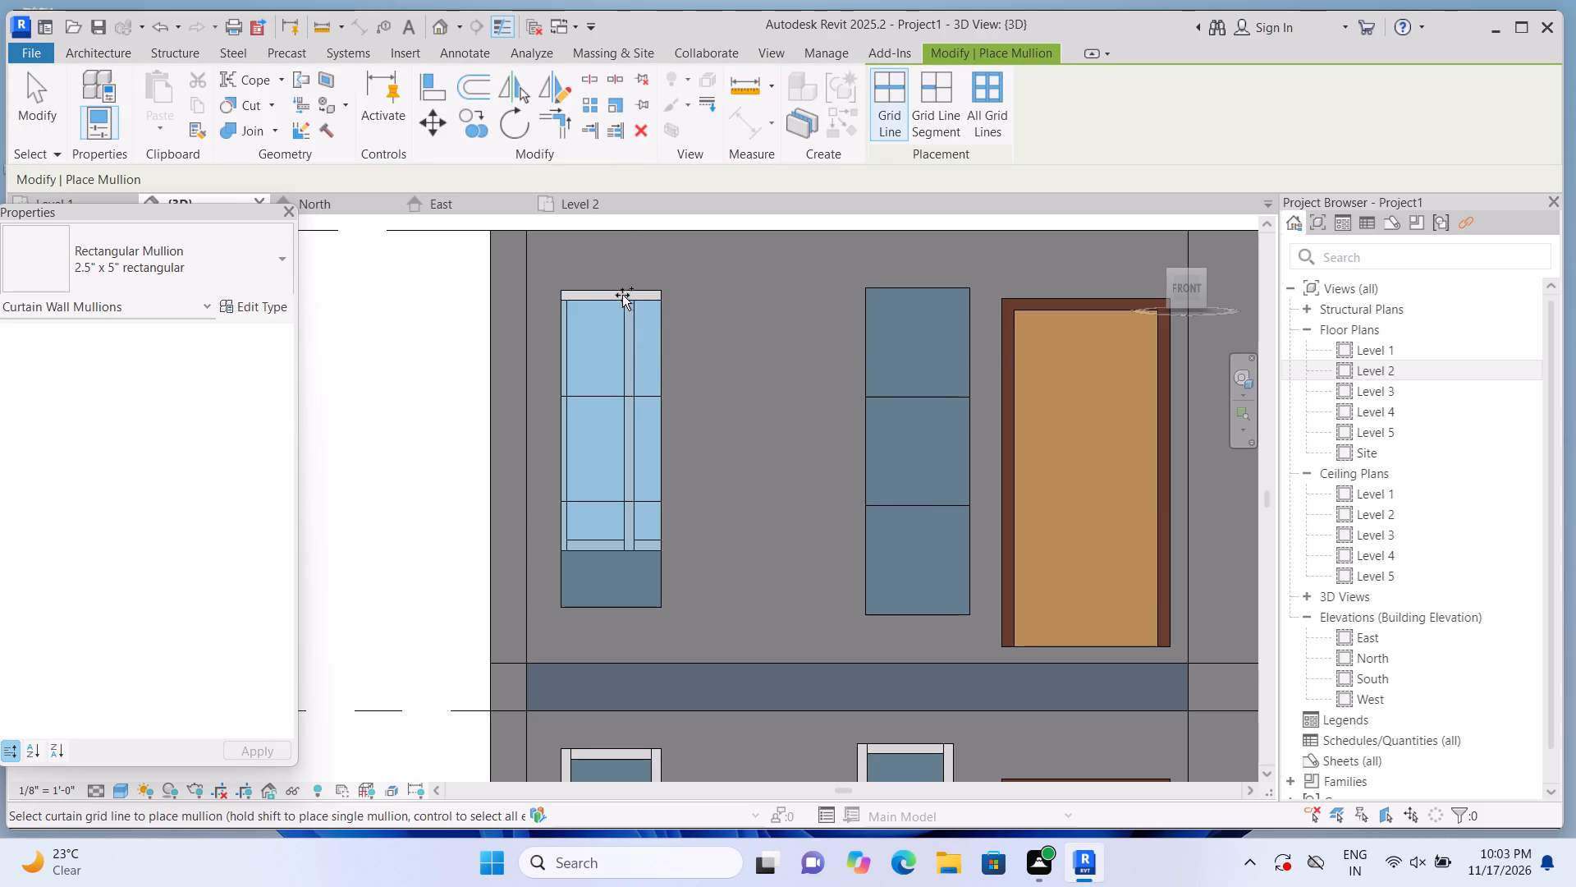
{"action": "left_click", "coordinate": [664, 363]}
{"action": "left_click", "coordinate": [609, 397]}
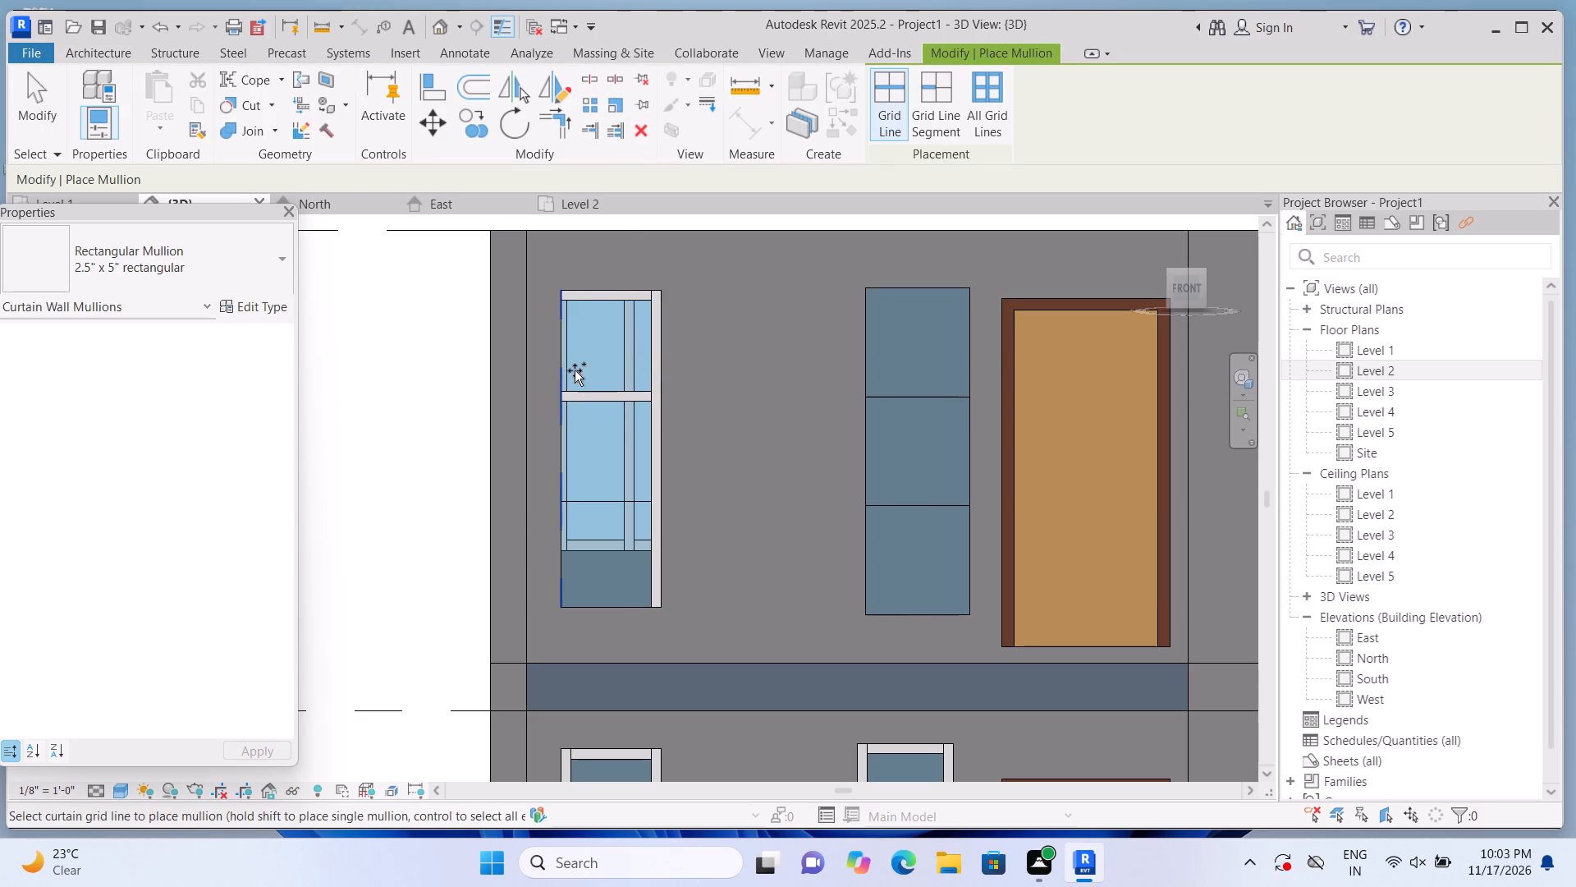
{"action": "left_click", "coordinate": [567, 360]}
{"action": "left_click", "coordinate": [600, 504]}
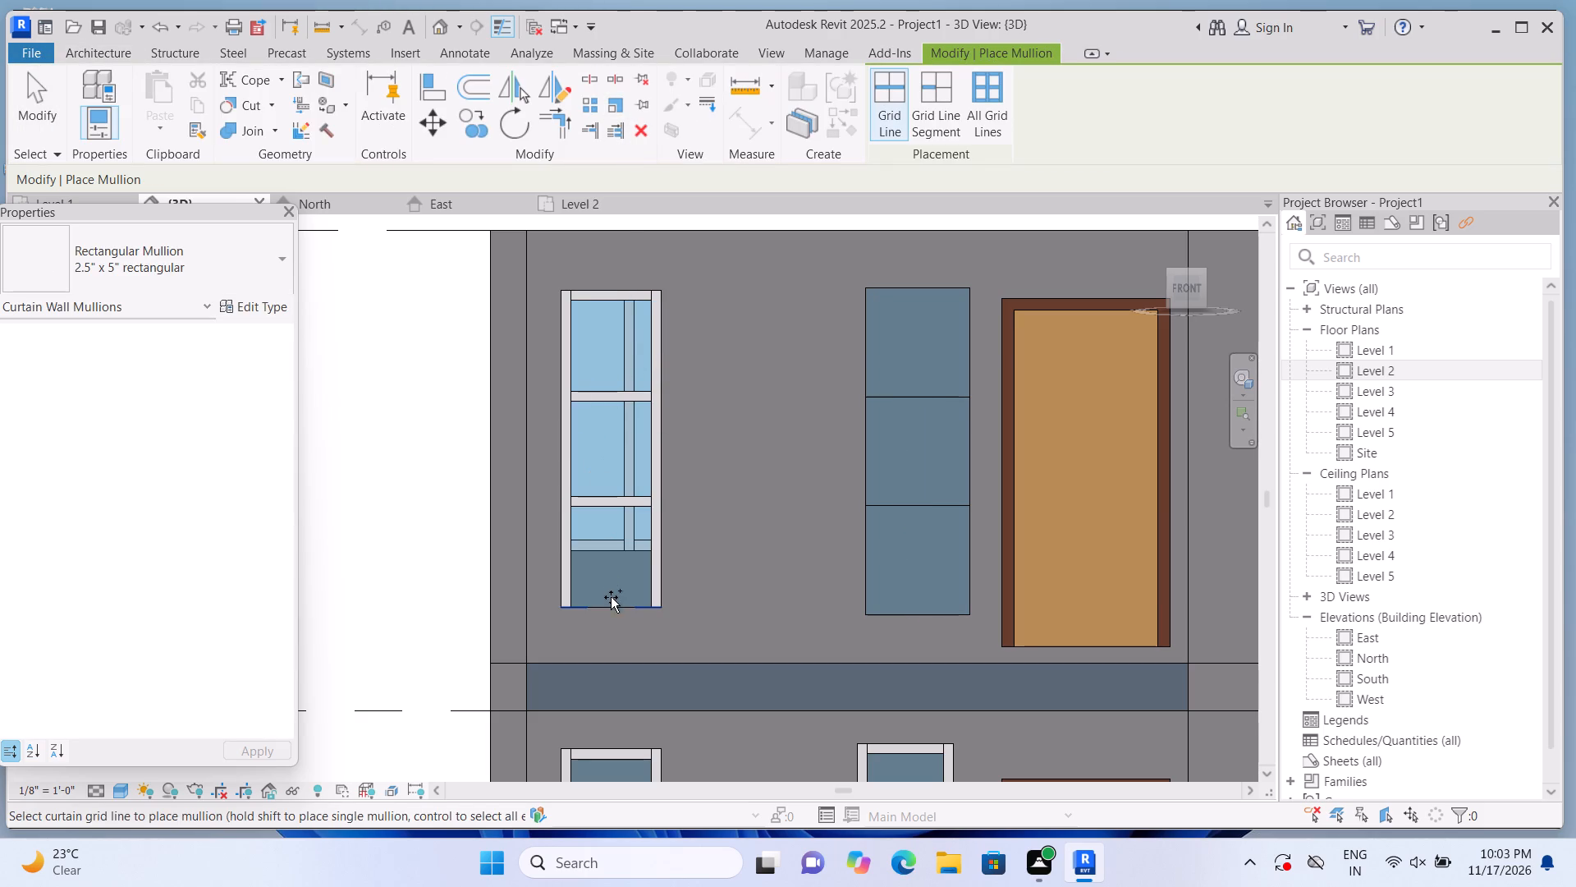
{"action": "left_click", "coordinate": [611, 600]}
Place 2.5" x 5" rectangular mullions on all four edges and both horizontal grid lines of the Level 2 curtain wall beside the door.
{"action": "scroll", "coordinate": [645, 549], "scroll_direction": "down", "scroll_amount": 2}
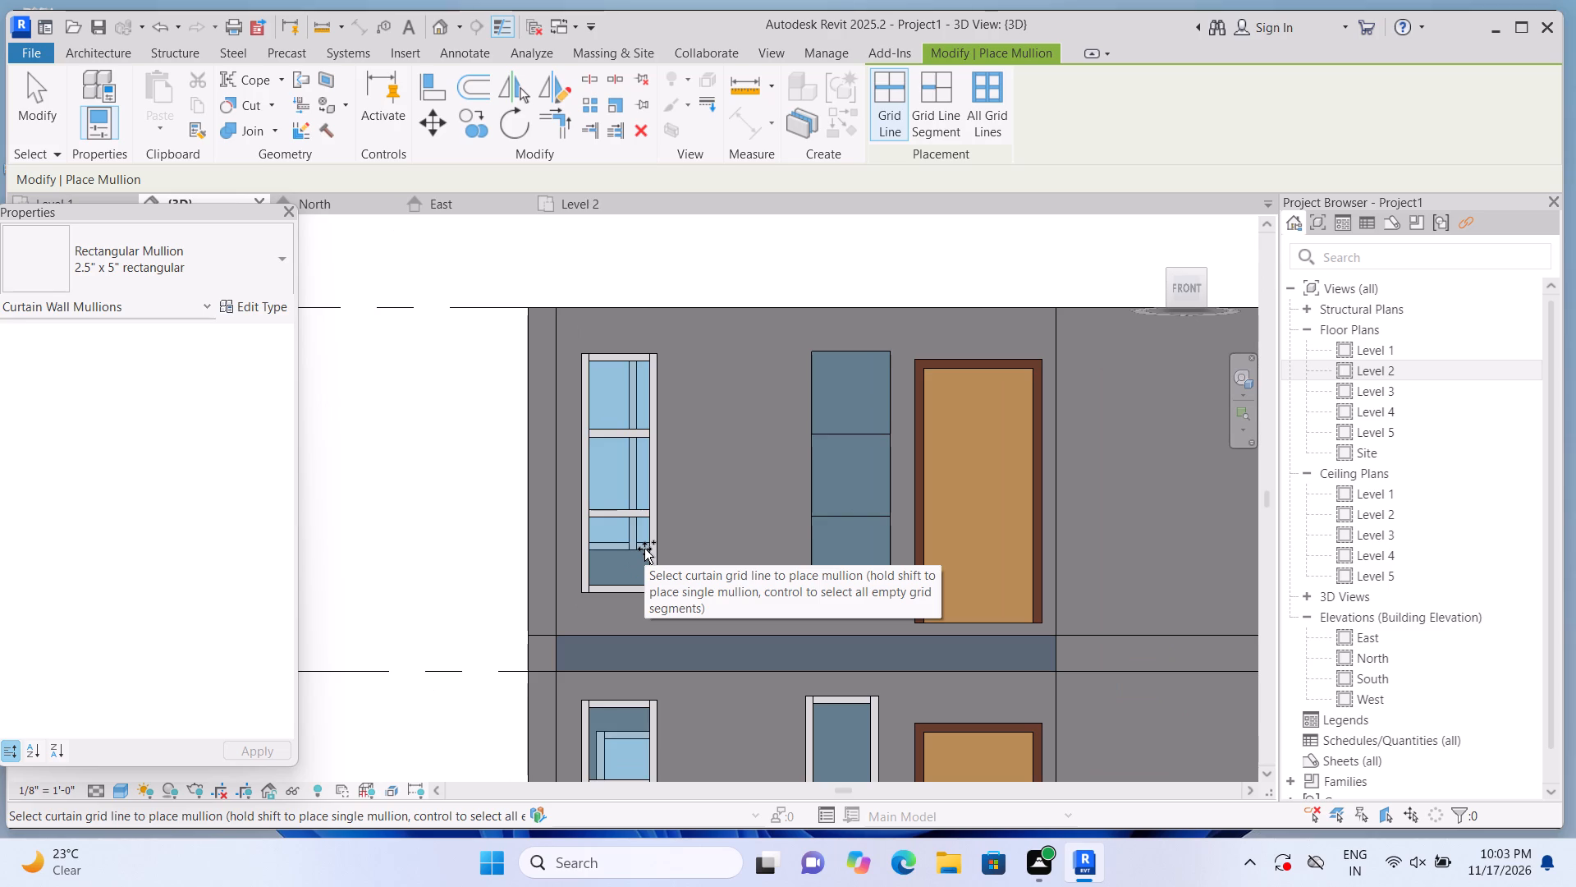
{"action": "scroll", "coordinate": [874, 370], "scroll_direction": "up", "scroll_amount": 4}
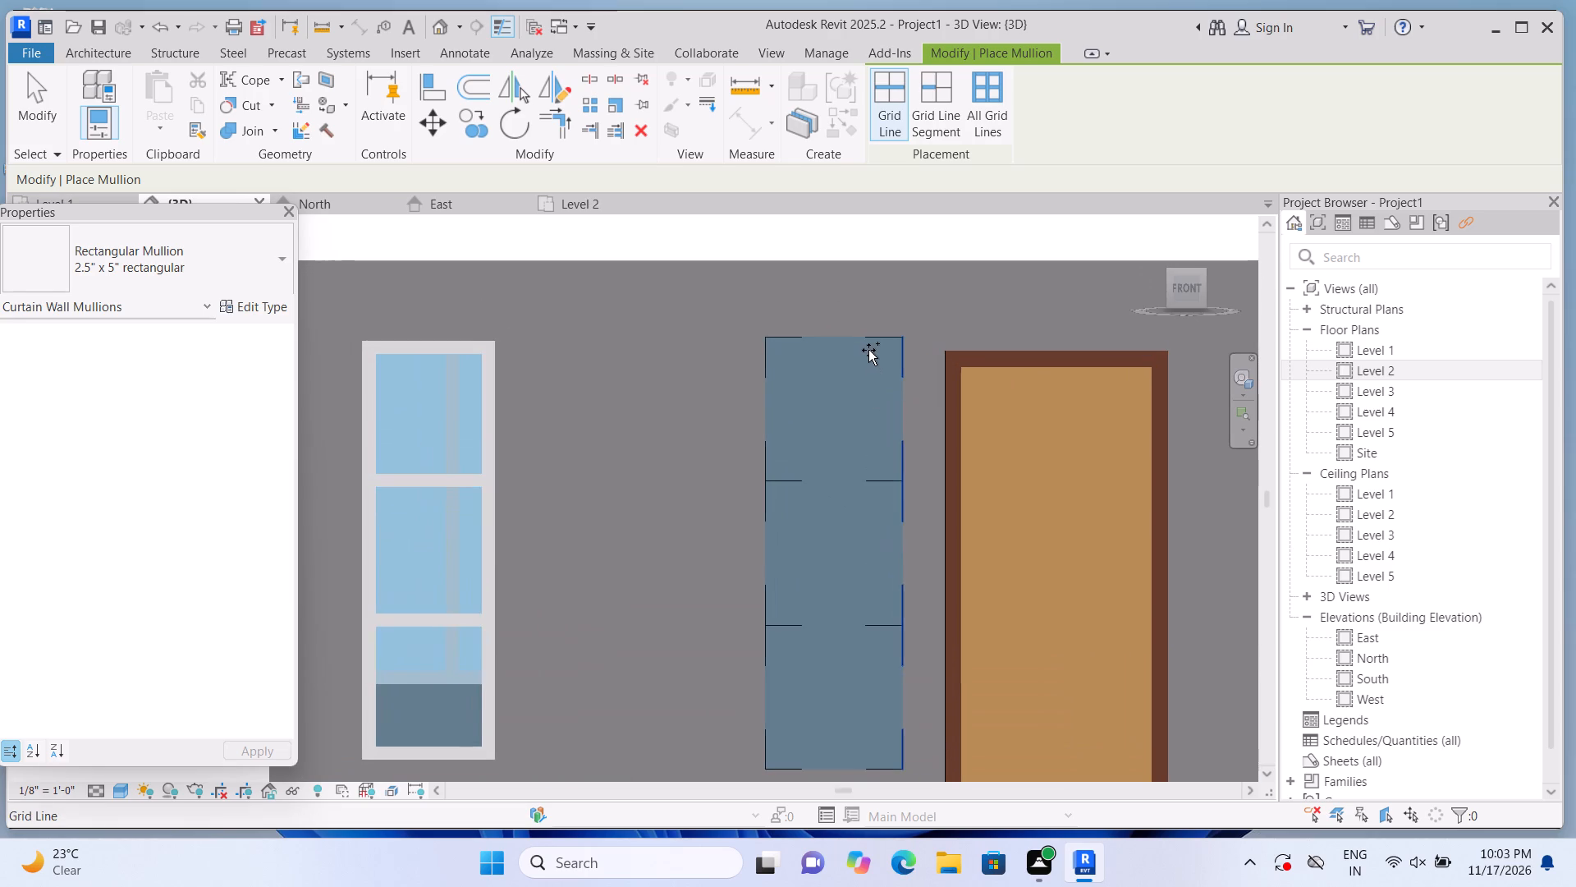
{"action": "left_click", "coordinate": [868, 347]}
{"action": "left_click", "coordinate": [897, 390]}
{"action": "scroll", "coordinate": [896, 387], "scroll_direction": "down", "scroll_amount": 2}
{"action": "scroll", "coordinate": [805, 443], "scroll_direction": "up", "scroll_amount": 1}
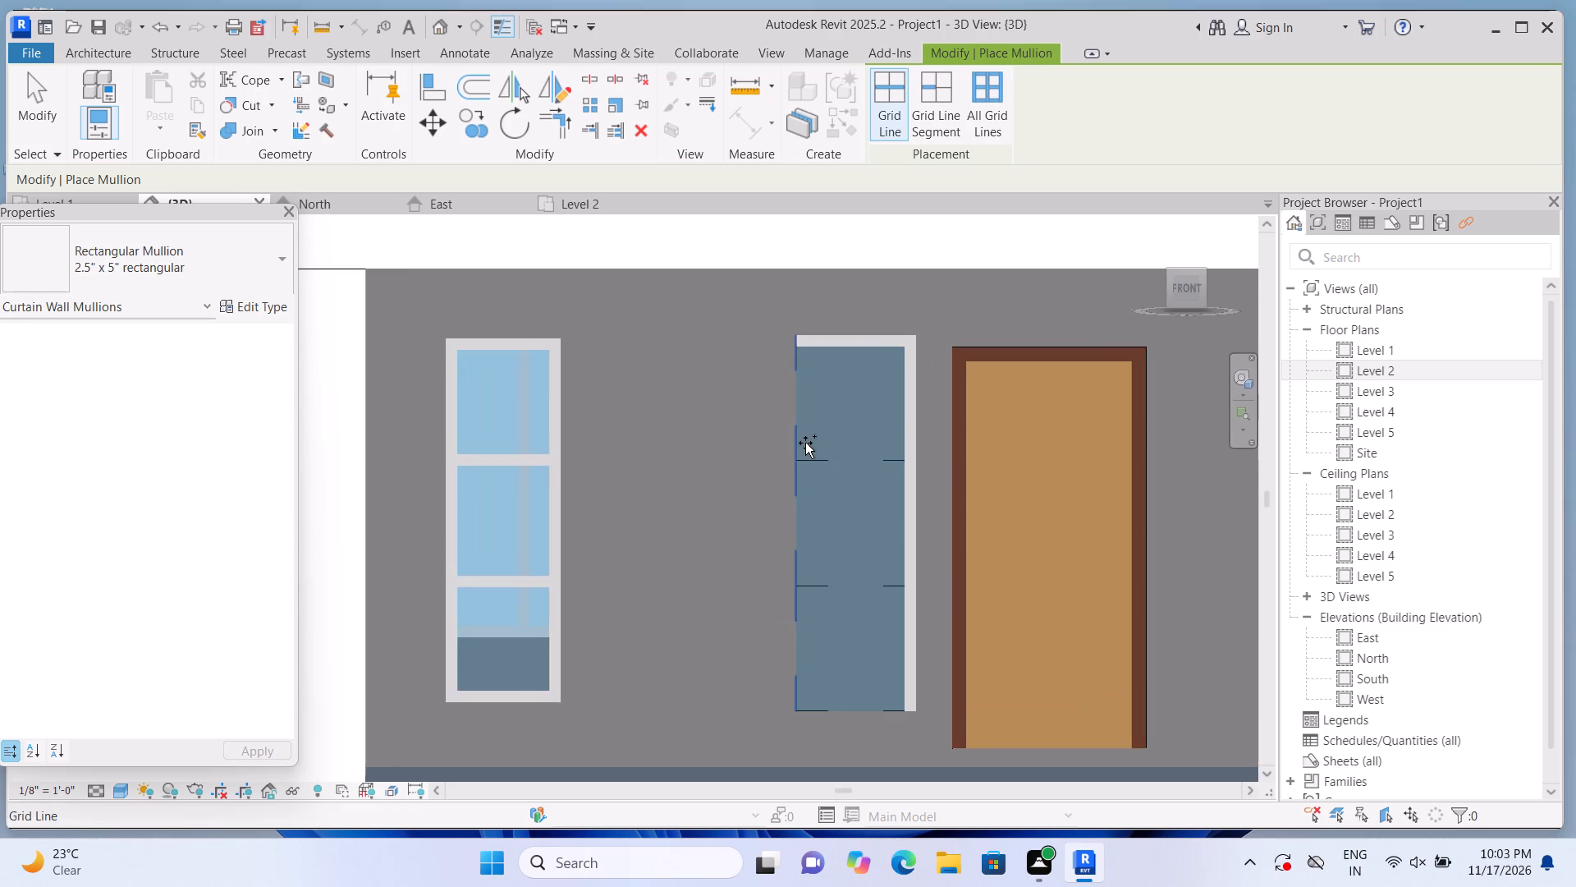
{"action": "left_click", "coordinate": [805, 443]}
{"action": "left_click", "coordinate": [837, 466]}
{"action": "scroll", "coordinate": [837, 466], "scroll_direction": "down", "scroll_amount": 1}
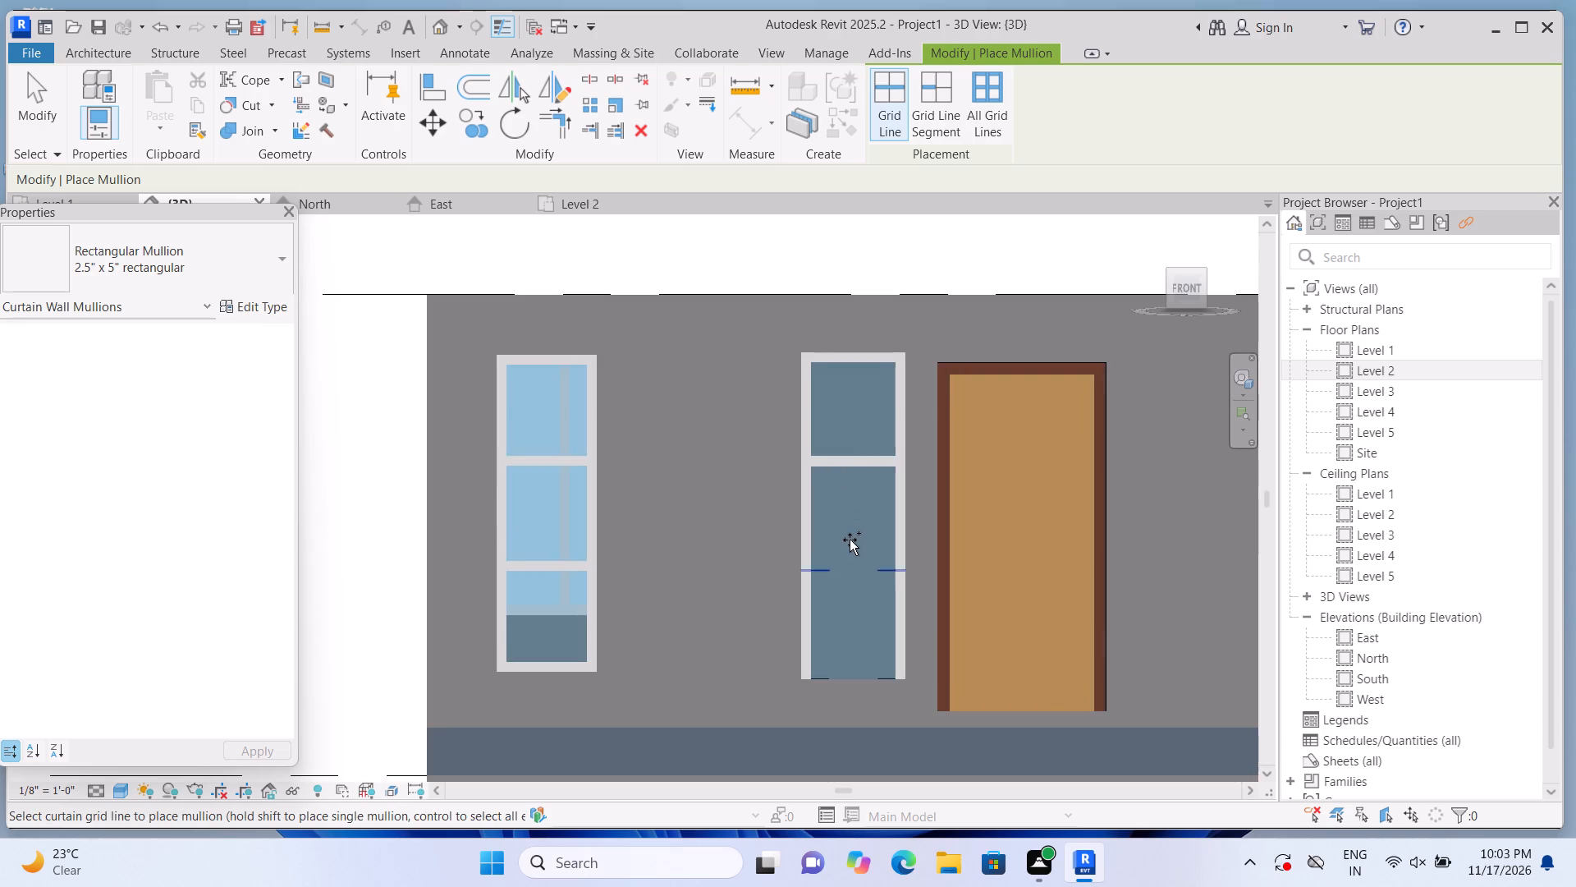
{"action": "scroll", "coordinate": [850, 543], "scroll_direction": "up", "scroll_amount": 2}
{"action": "left_click", "coordinate": [846, 574]}
{"action": "scroll", "coordinate": [846, 569], "scroll_direction": "down", "scroll_amount": 2}
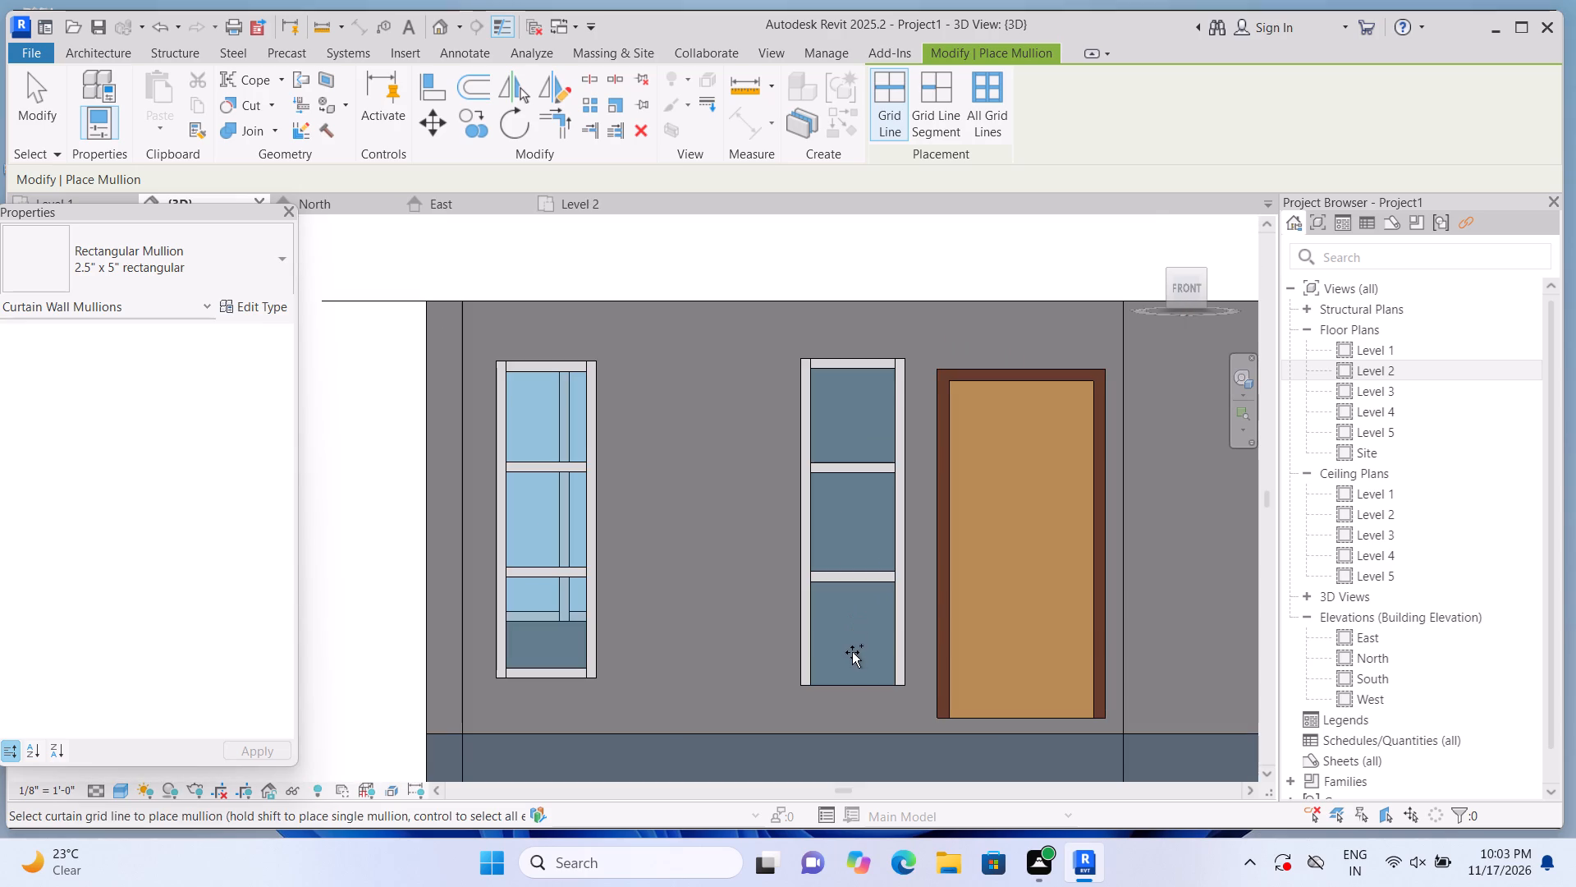
{"action": "left_click", "coordinate": [848, 681]}
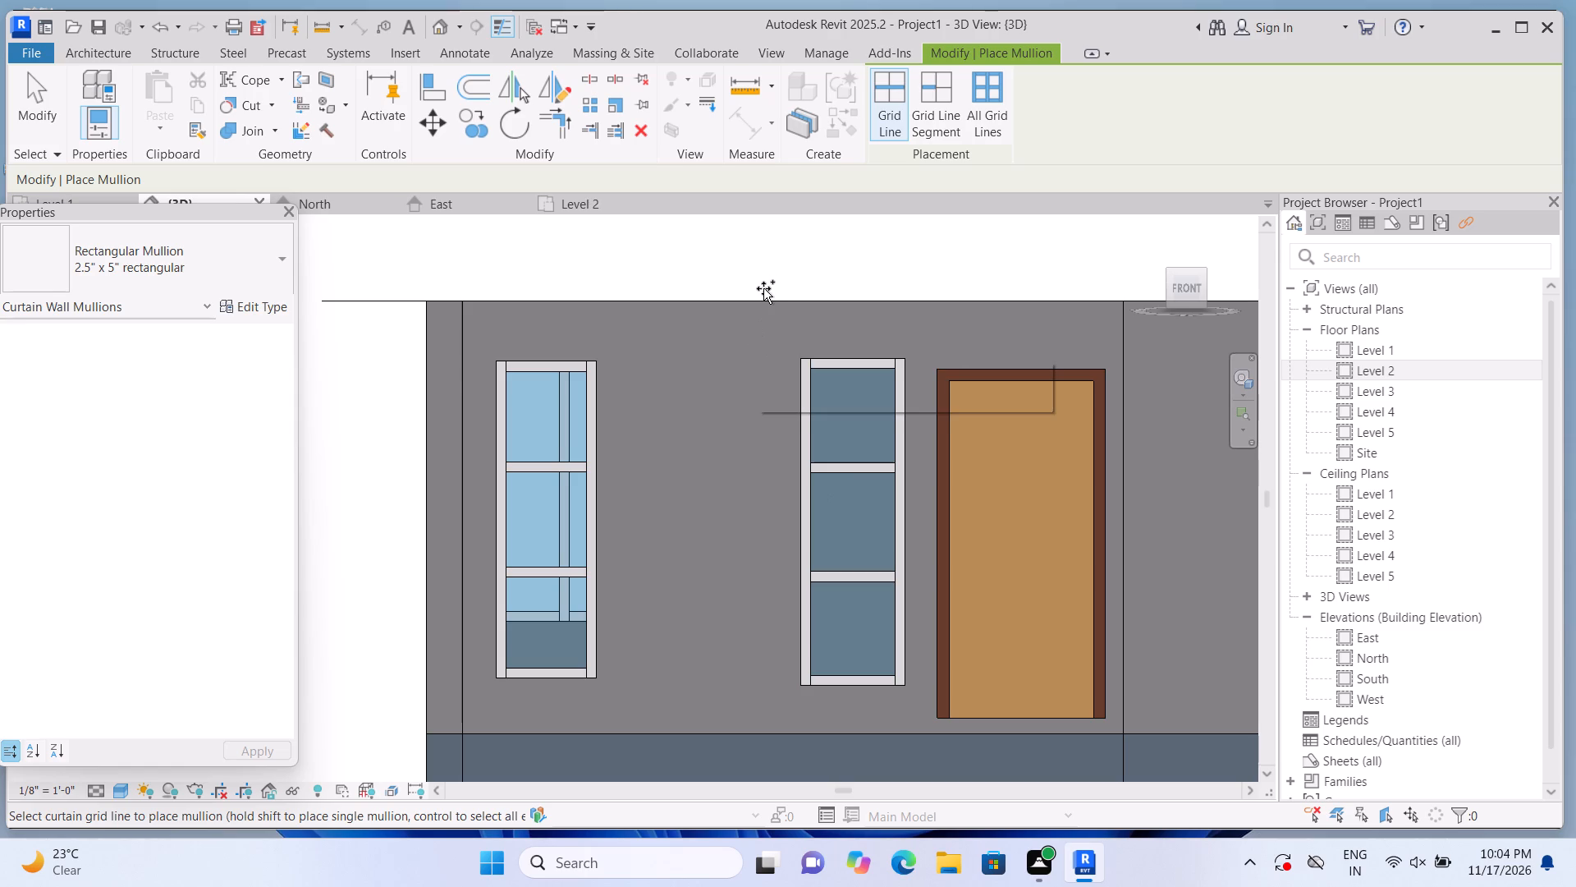
{"action": "key", "text": "Escape"}
Examine the whole two-storey building in an angled 3D view, checking the Level 2 windows against those on Level 1.
{"action": "scroll", "coordinate": [763, 291], "scroll_direction": "down", "scroll_amount": 4}
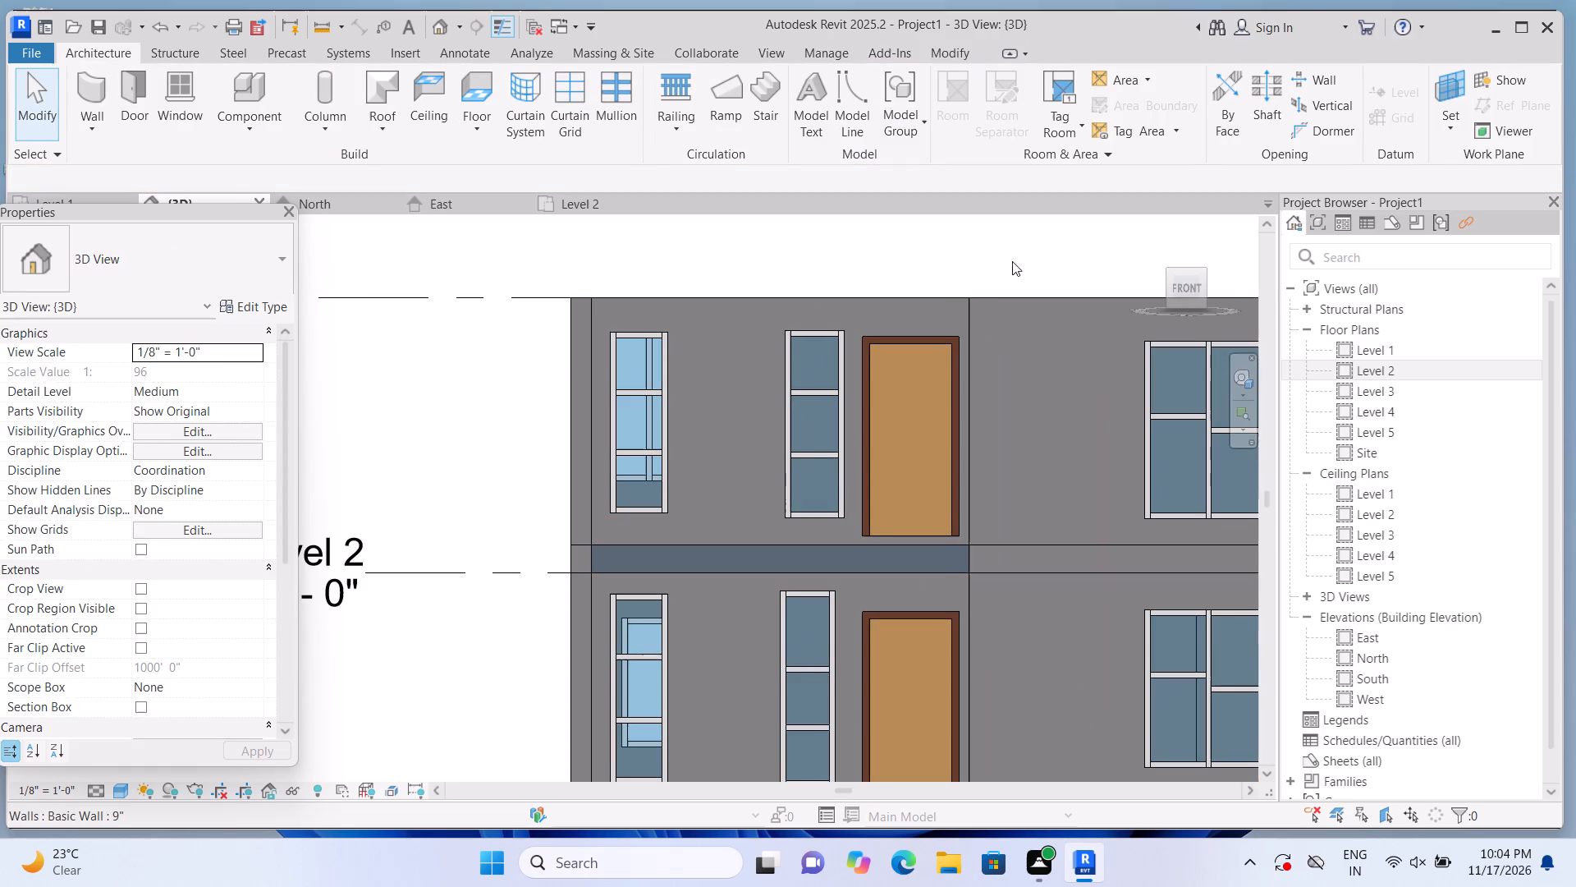
{"action": "left_click", "coordinate": [1151, 227]}
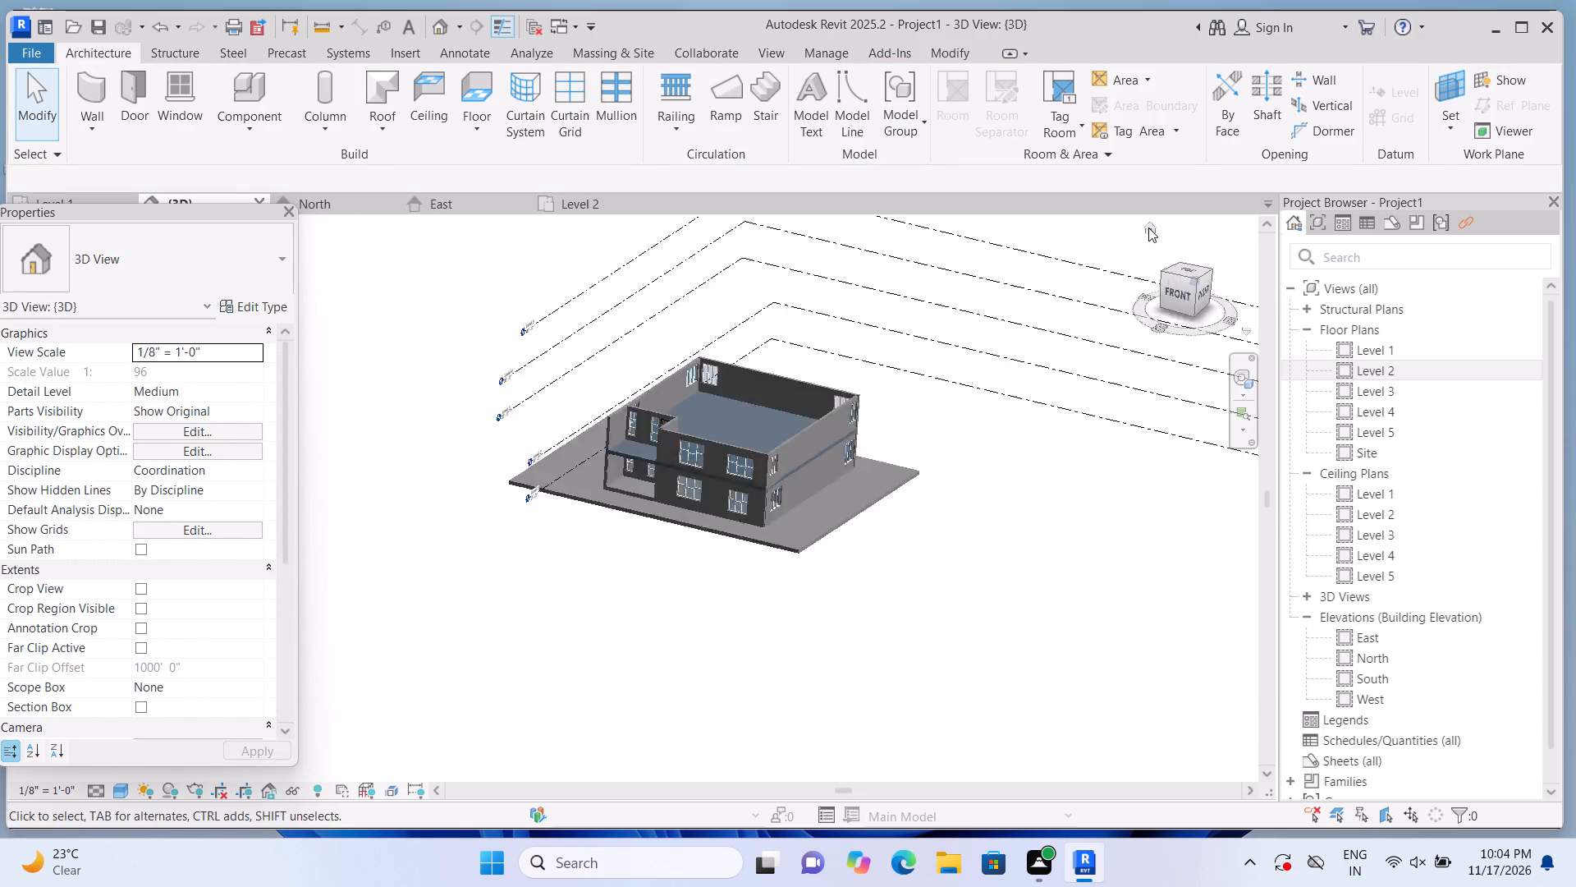
{"action": "scroll", "coordinate": [343, 570], "scroll_direction": "up", "scroll_amount": 5}
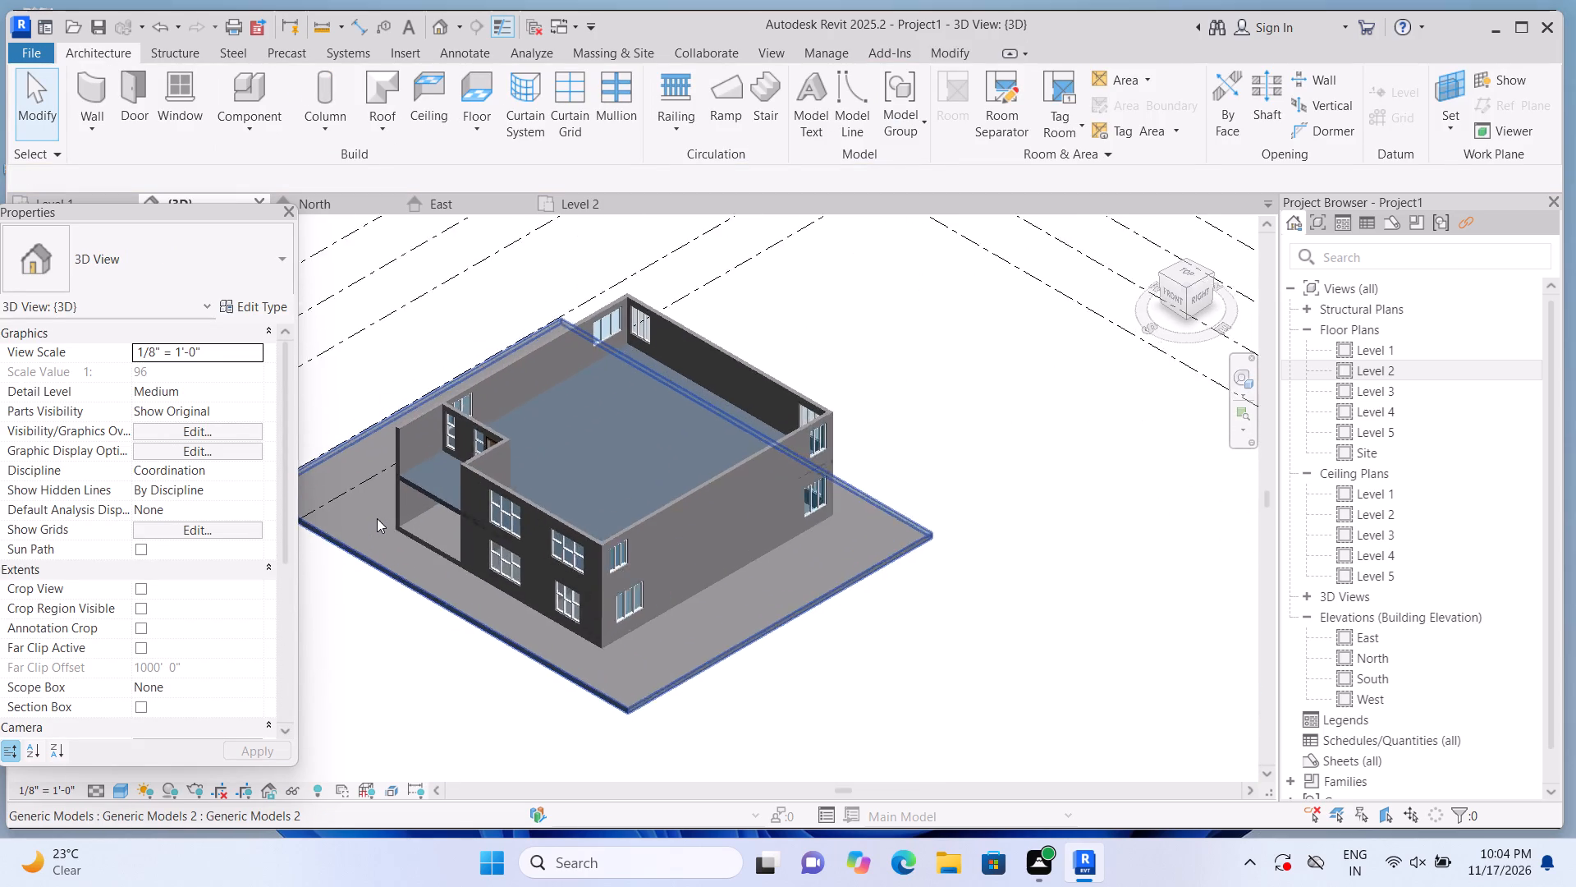
{"action": "scroll", "coordinate": [377, 518], "scroll_direction": "up", "scroll_amount": 5}
{"action": "scroll", "coordinate": [379, 519], "scroll_direction": "down", "scroll_amount": 3}
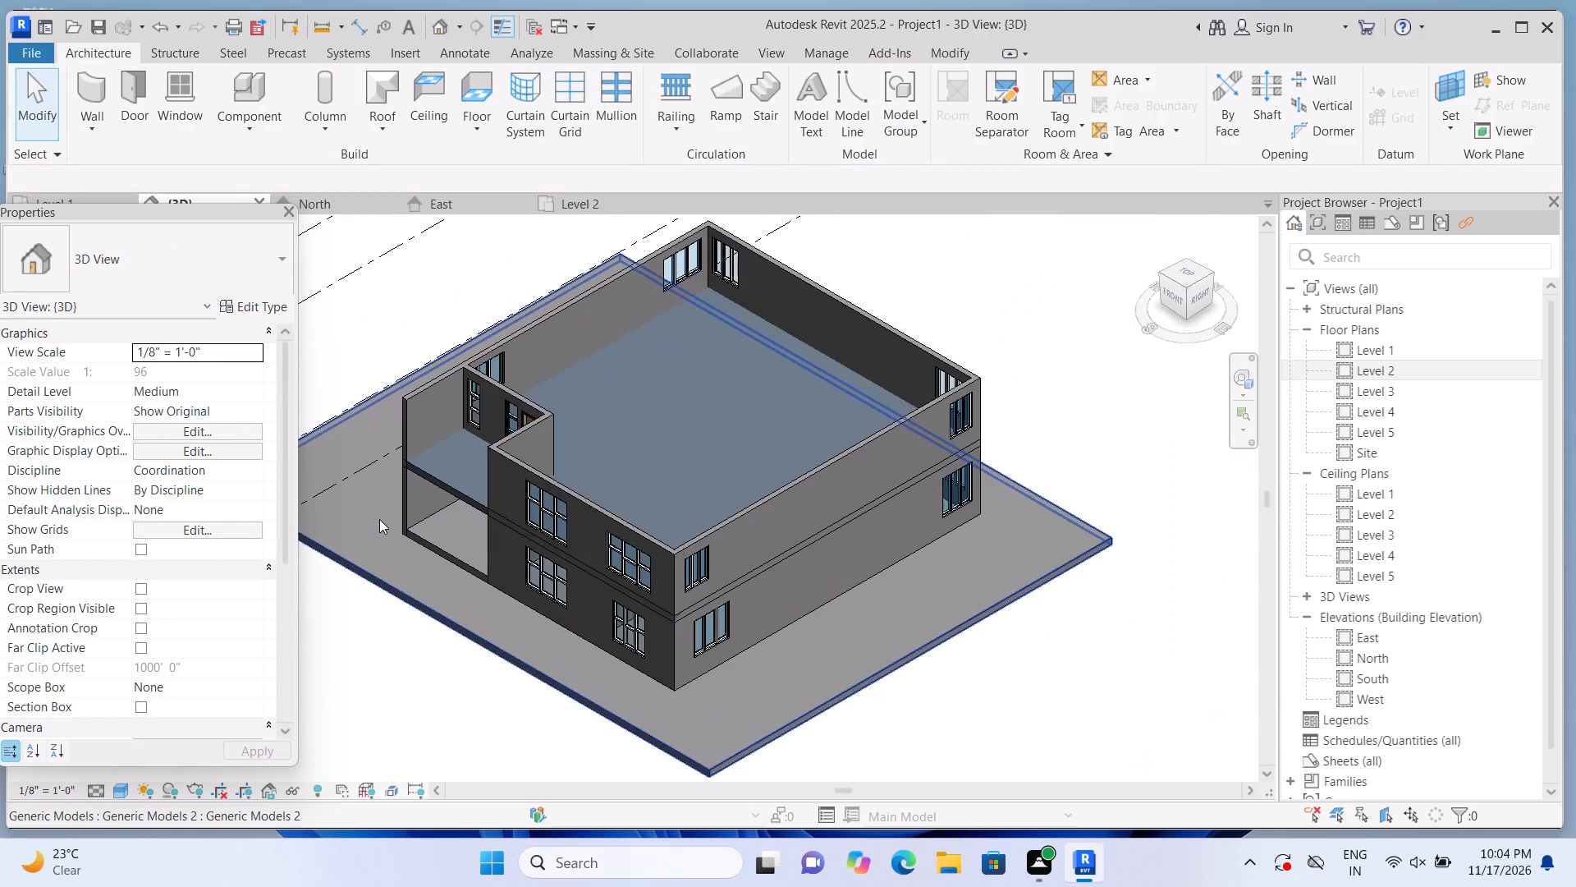
Open the Level 3 floor plan and set its underlay base level to Level 2.
{"action": "double_click", "coordinate": [1344, 388]}
{"action": "scroll", "coordinate": [716, 503], "scroll_direction": "down", "scroll_amount": 1}
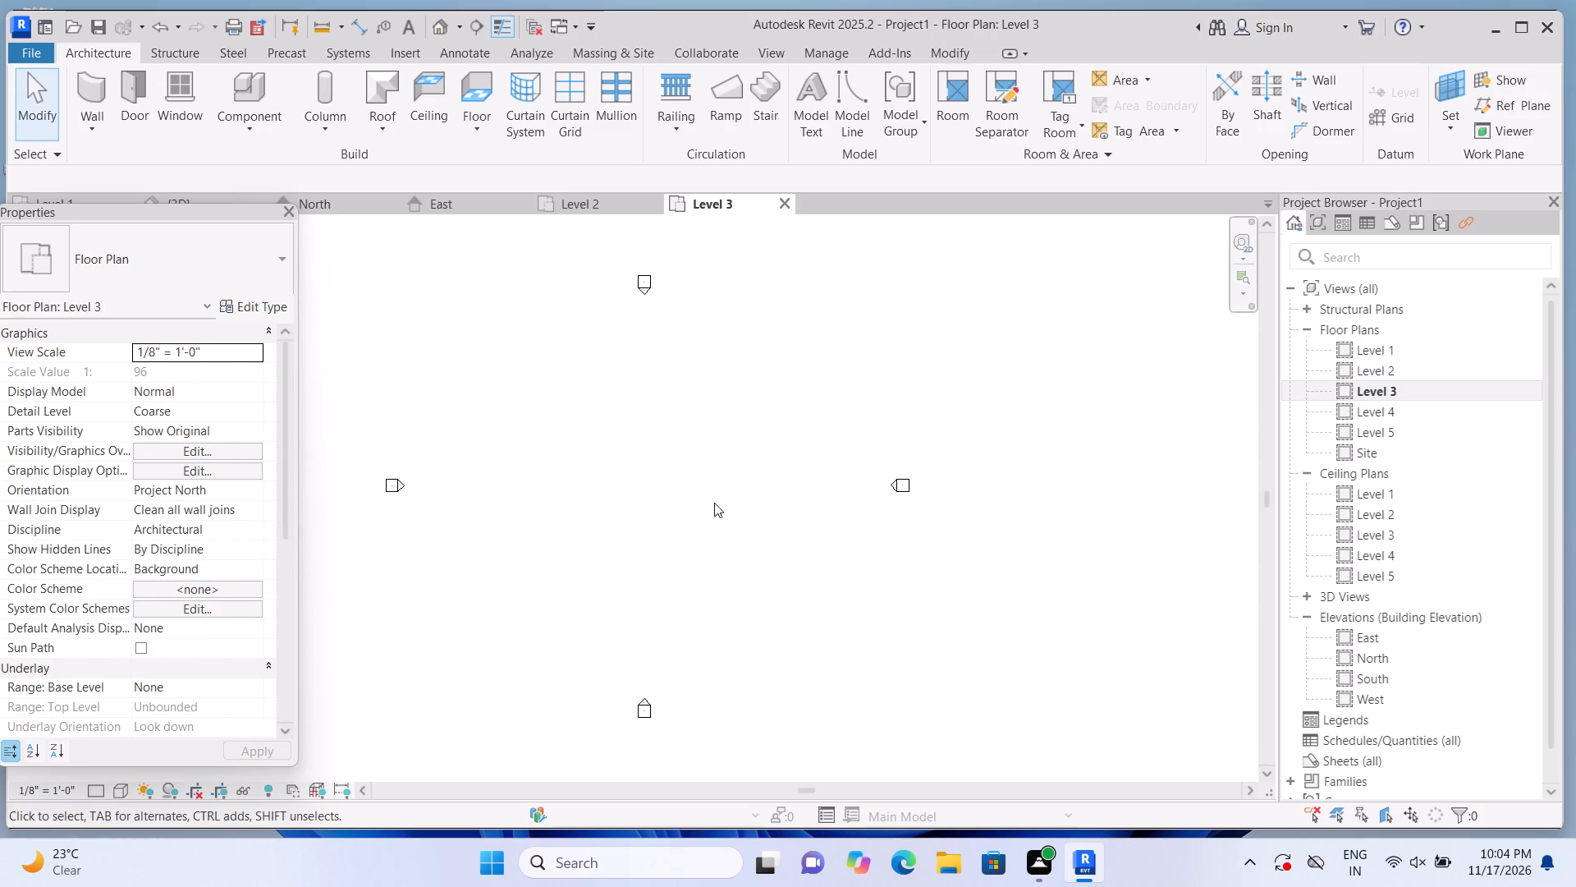
{"action": "scroll", "coordinate": [467, 558], "scroll_direction": "up", "scroll_amount": 1}
{"action": "left_click", "coordinate": [268, 664]}
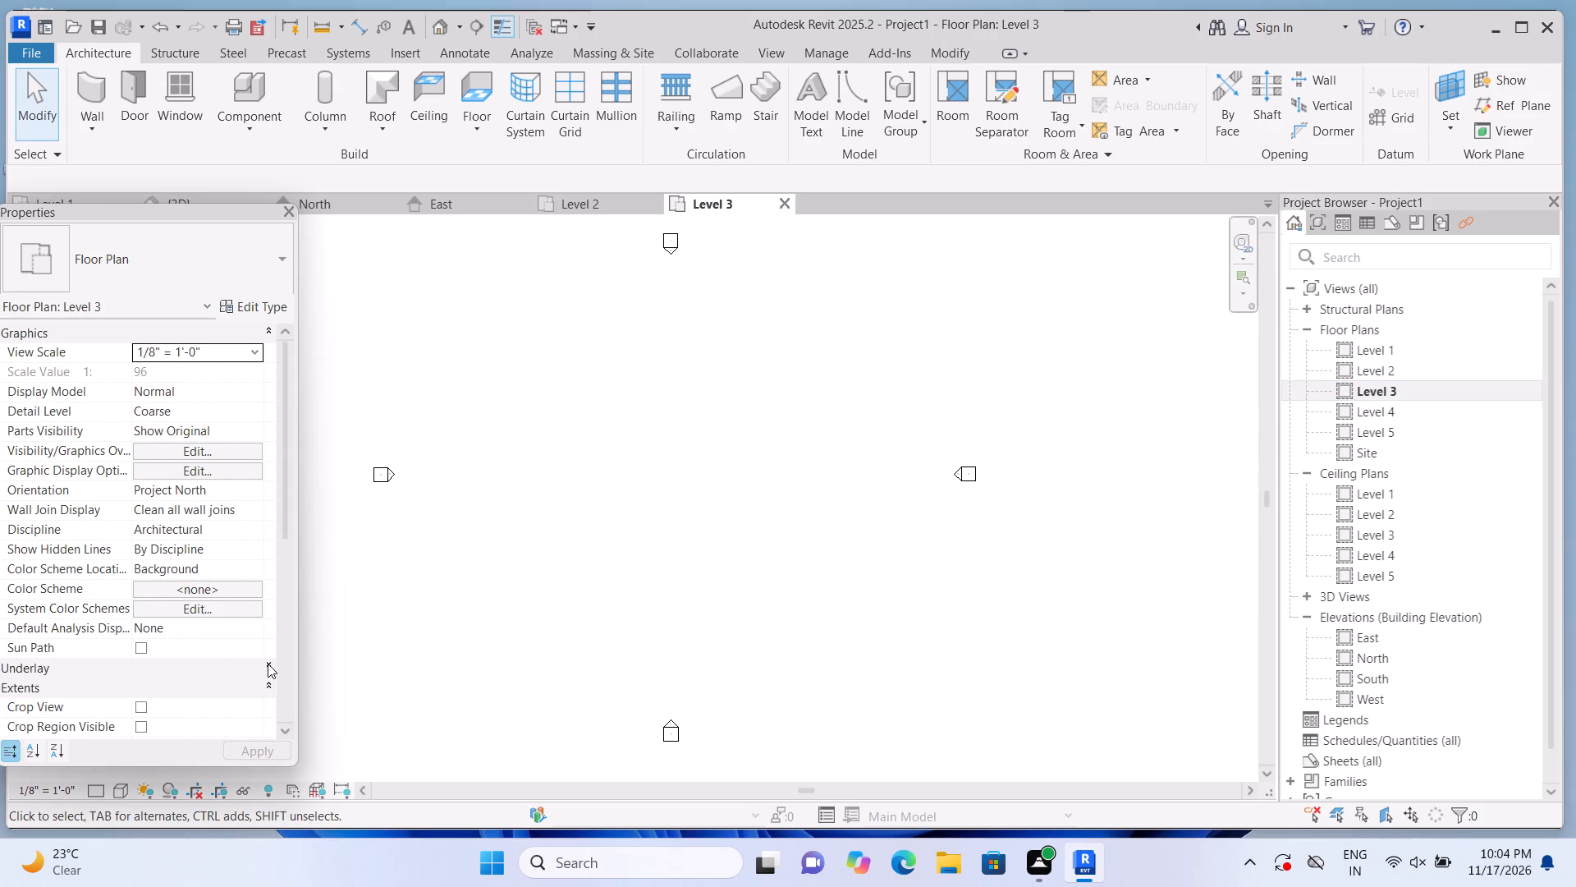
{"action": "left_click", "coordinate": [266, 662]}
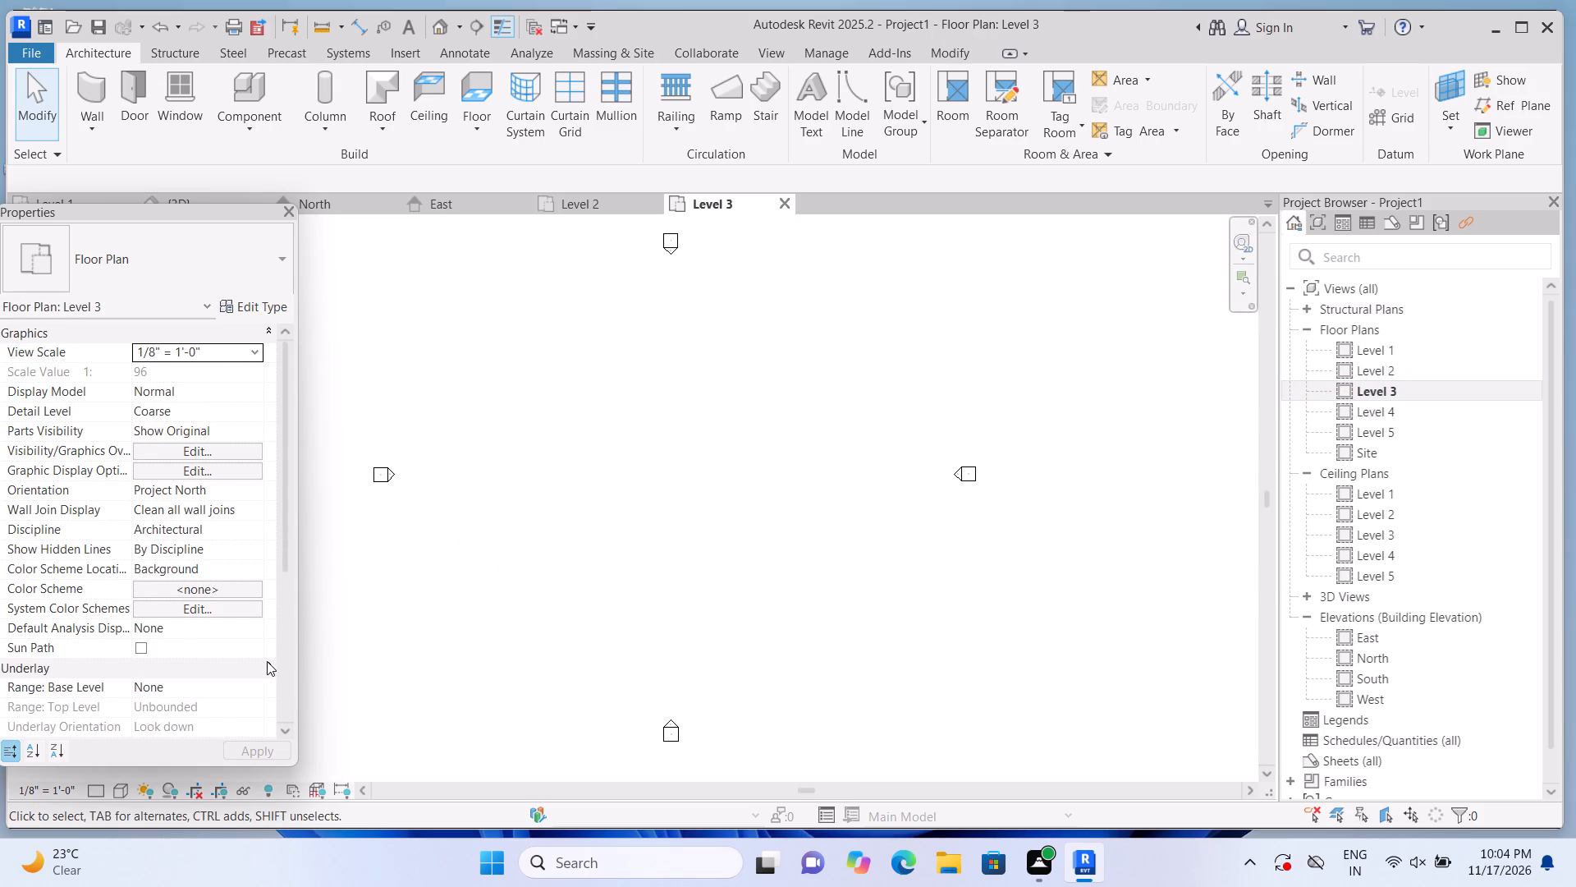
{"action": "left_click", "coordinate": [250, 682]}
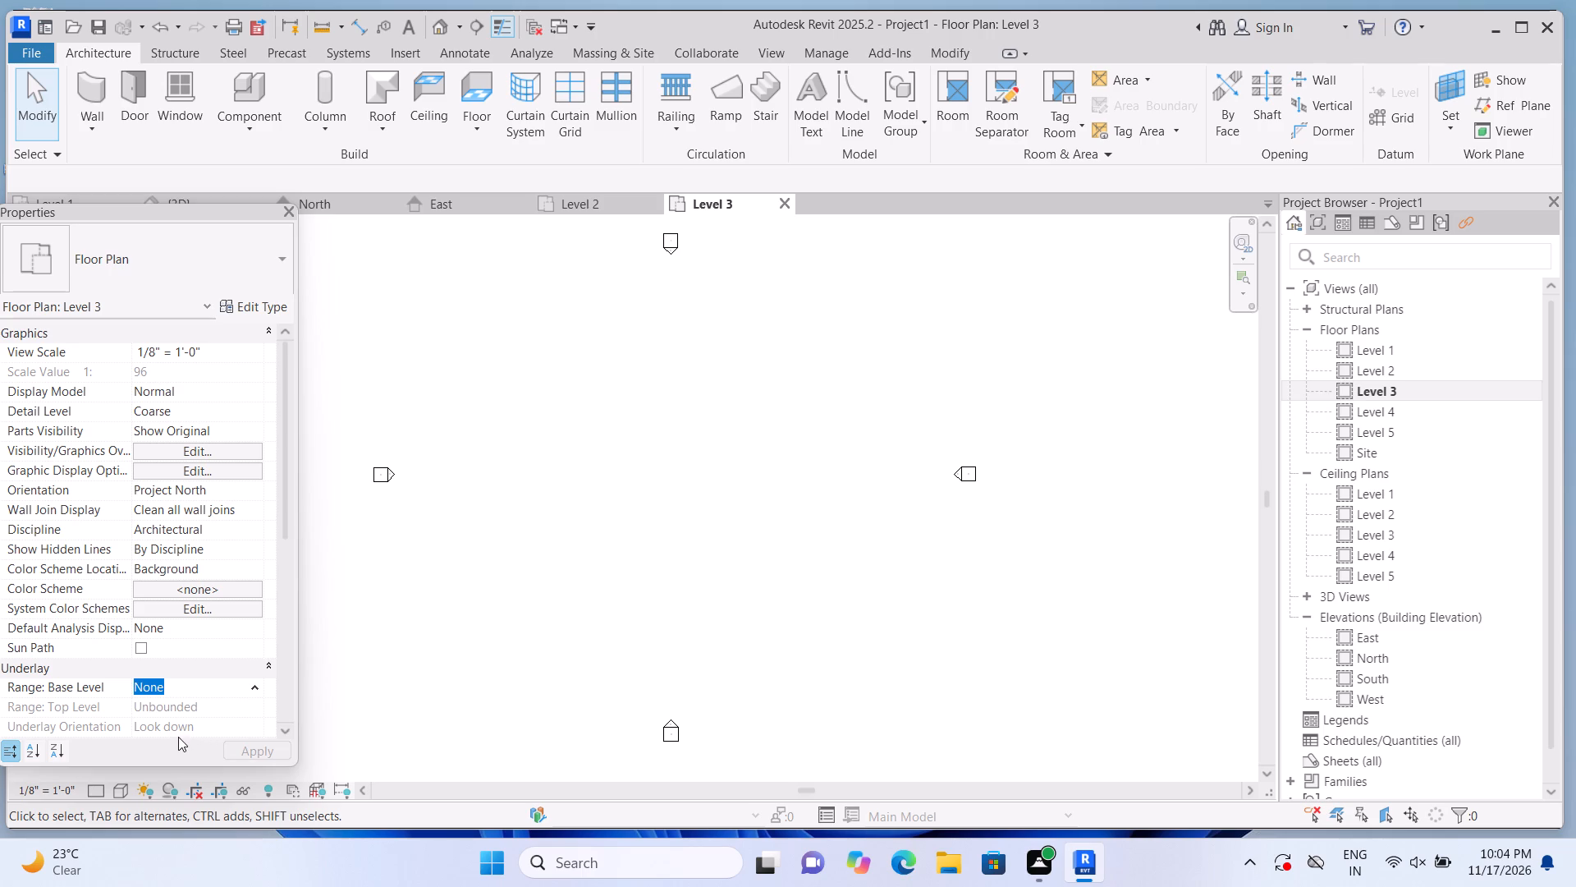
{"action": "left_click", "coordinate": [177, 736]}
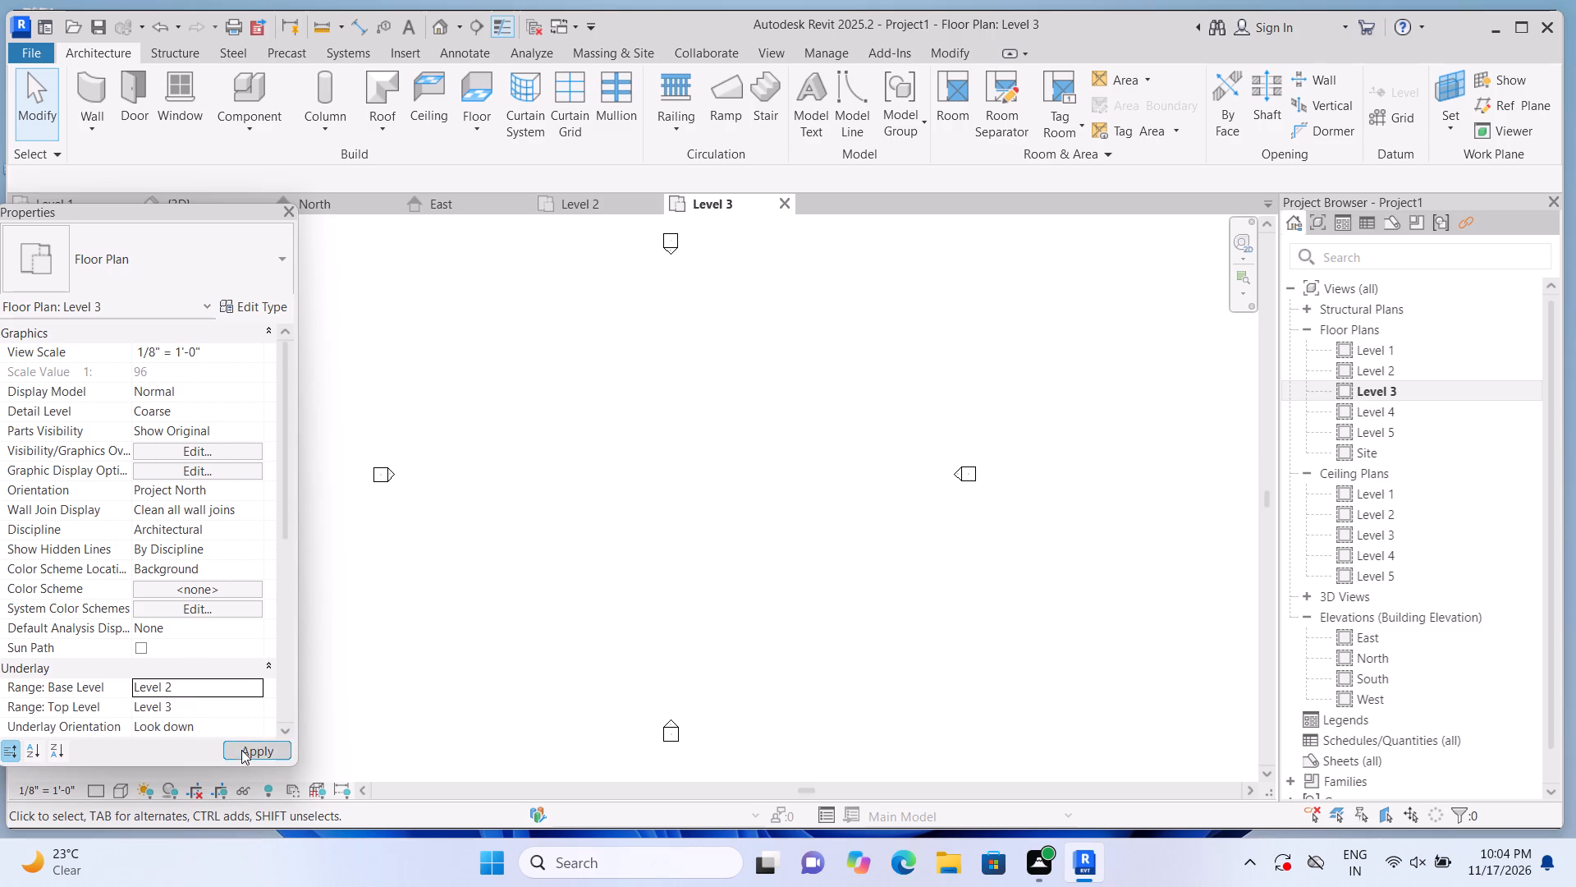
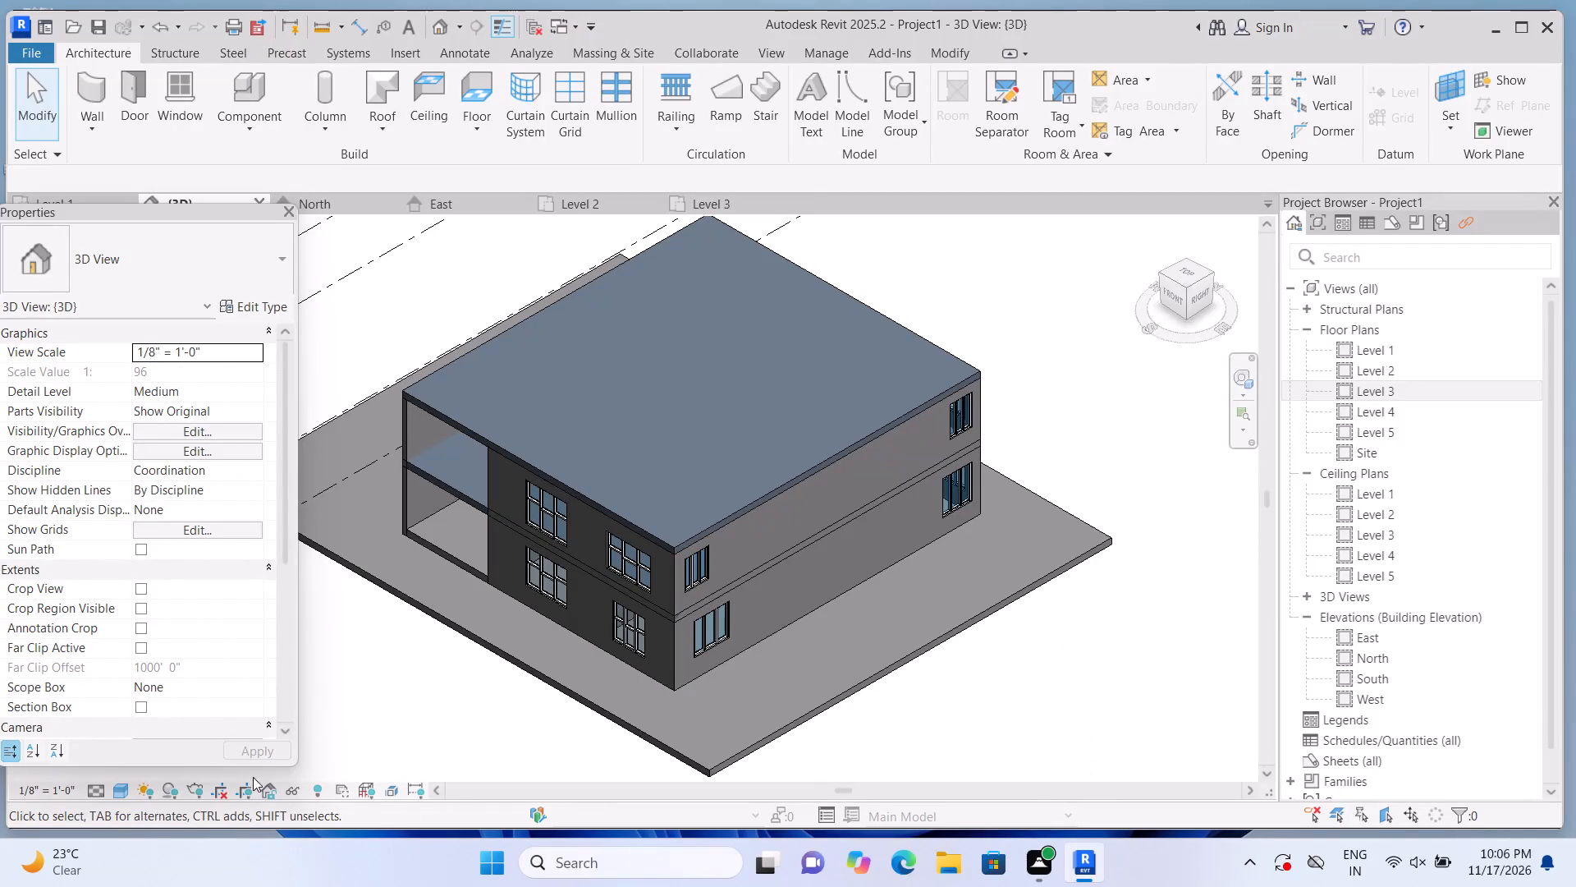
Pull the west edge of the generic-model base slab inward toward the building in the 3D view.
{"action": "scroll", "coordinate": [637, 607], "scroll_direction": "down", "scroll_amount": 3}
{"action": "scroll", "coordinate": [416, 637], "scroll_direction": "up", "scroll_amount": 3}
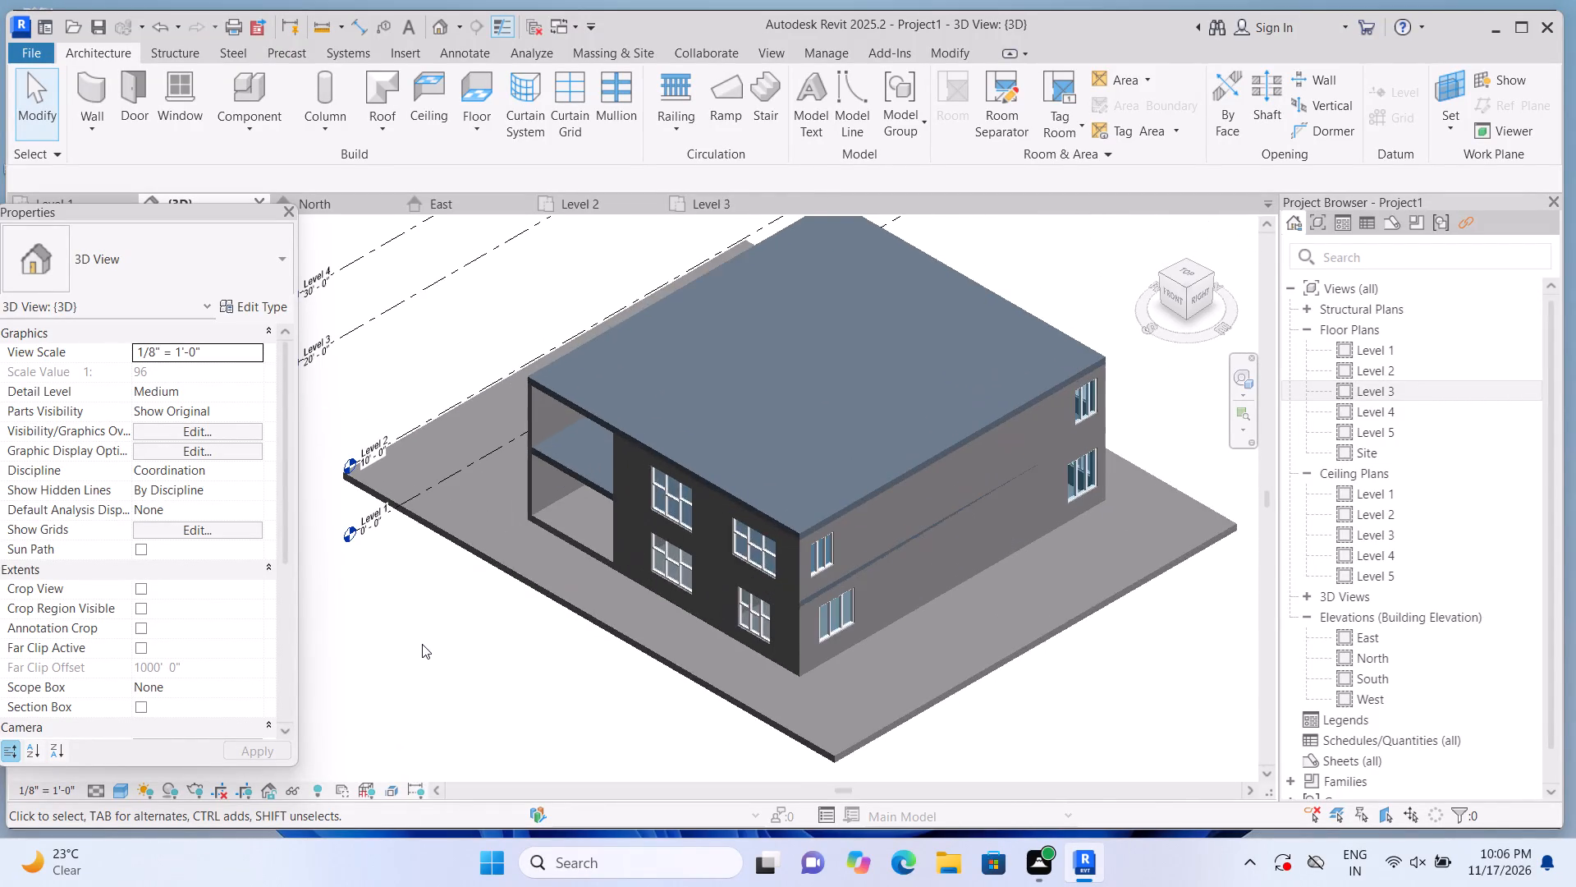
{"action": "scroll", "coordinate": [428, 652], "scroll_direction": "down", "scroll_amount": 2}
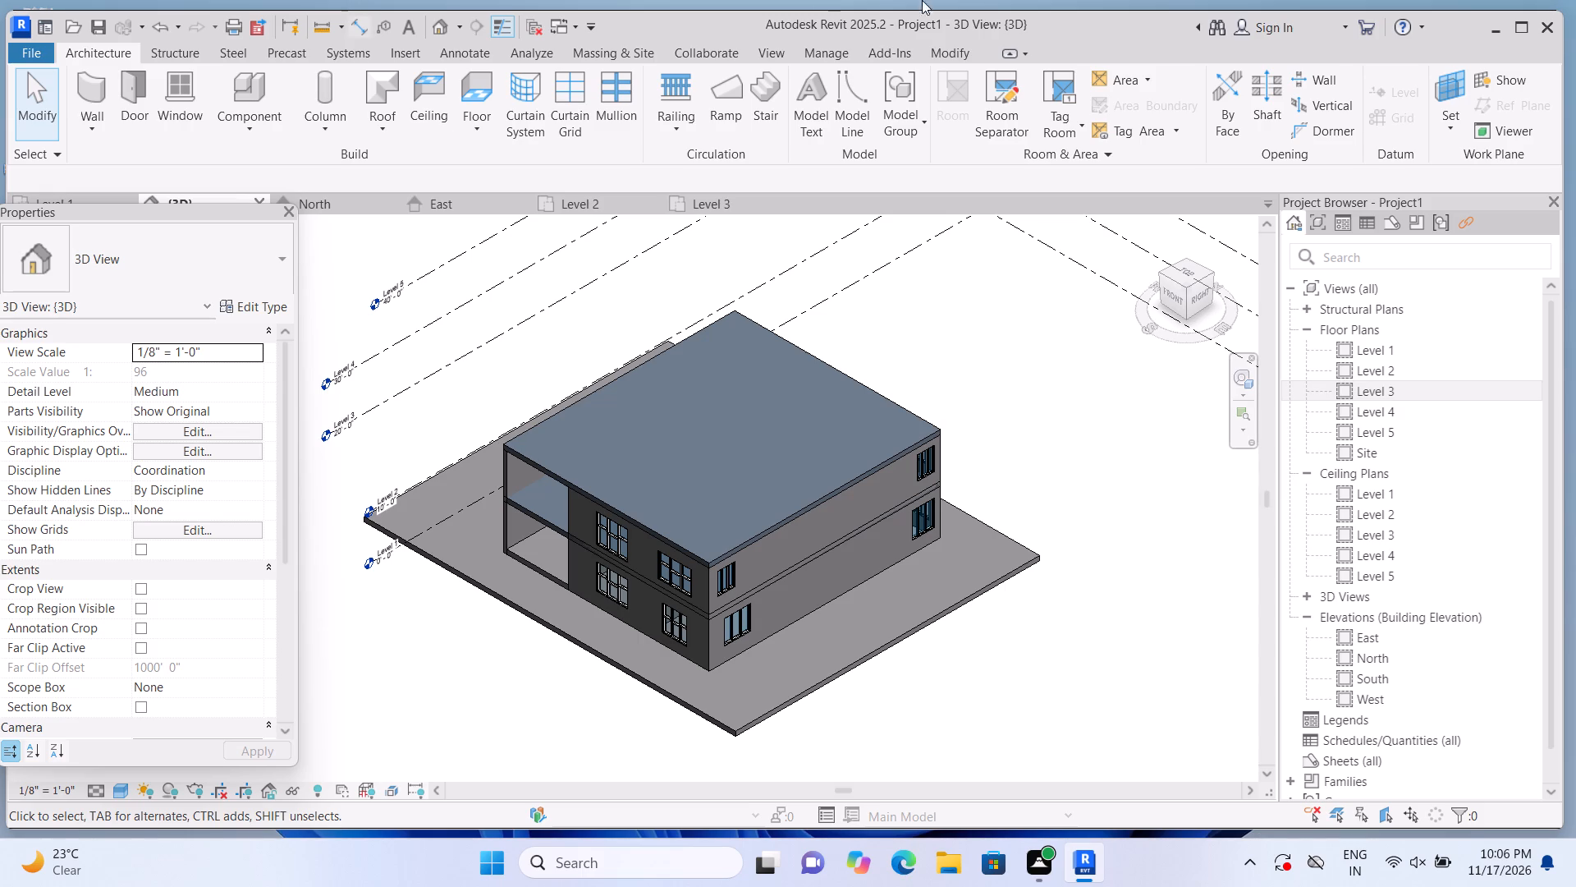
{"action": "scroll", "coordinate": [491, 585], "scroll_direction": "up", "scroll_amount": 1}
{"action": "left_click", "coordinate": [465, 573]}
{"action": "scroll", "coordinate": [462, 492], "scroll_direction": "up", "scroll_amount": 2}
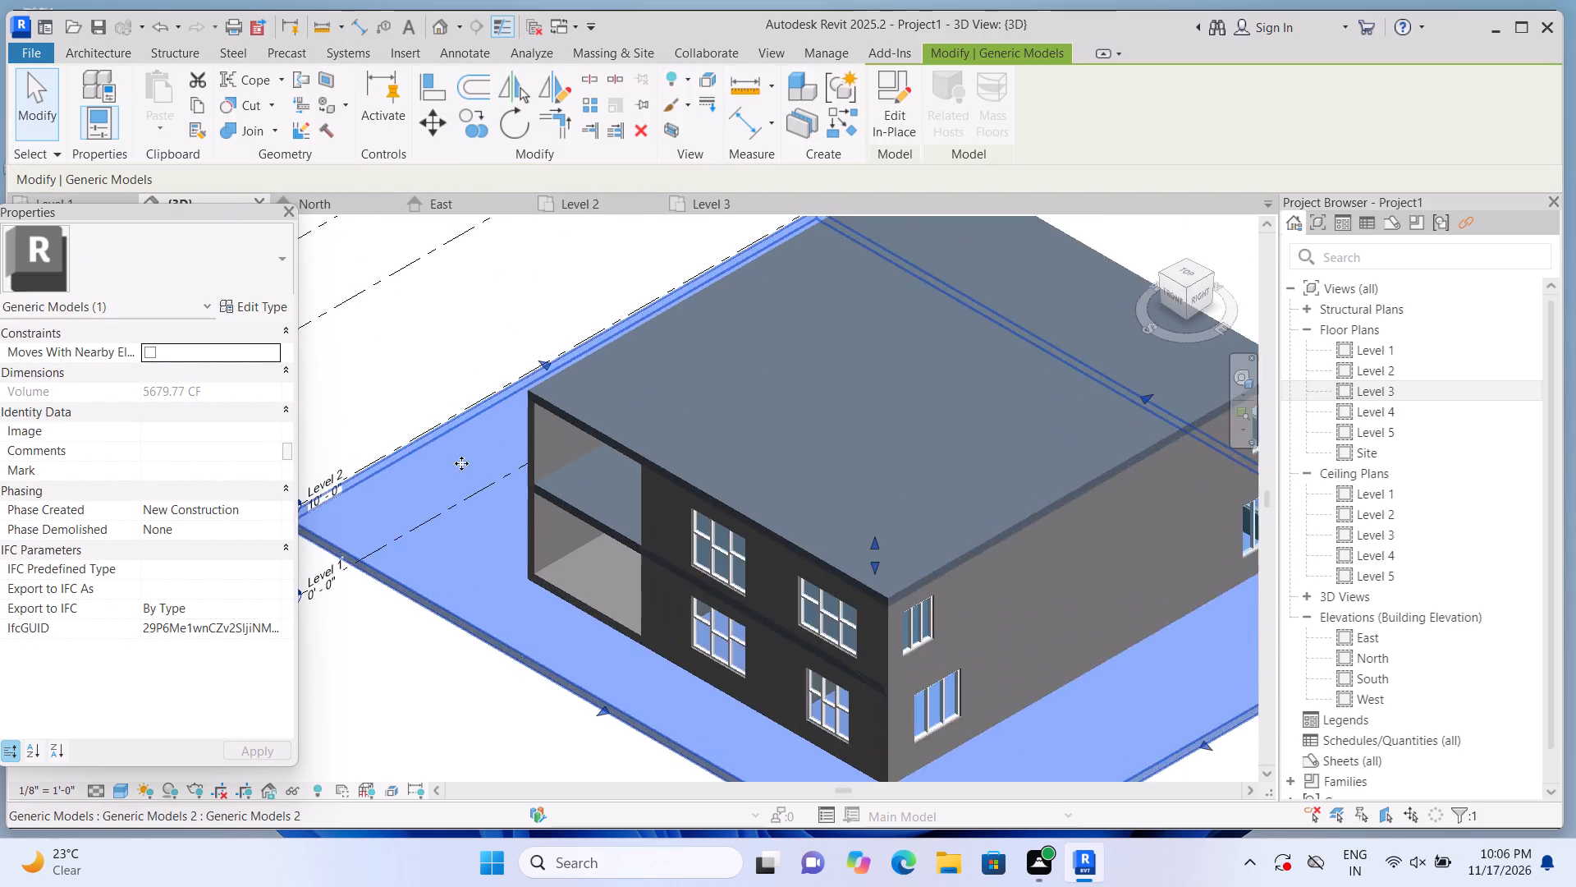
{"action": "scroll", "coordinate": [461, 463], "scroll_direction": "up", "scroll_amount": 2}
{"action": "left_click_drag", "start_coordinate": [557, 349], "coordinate": [601, 378]}
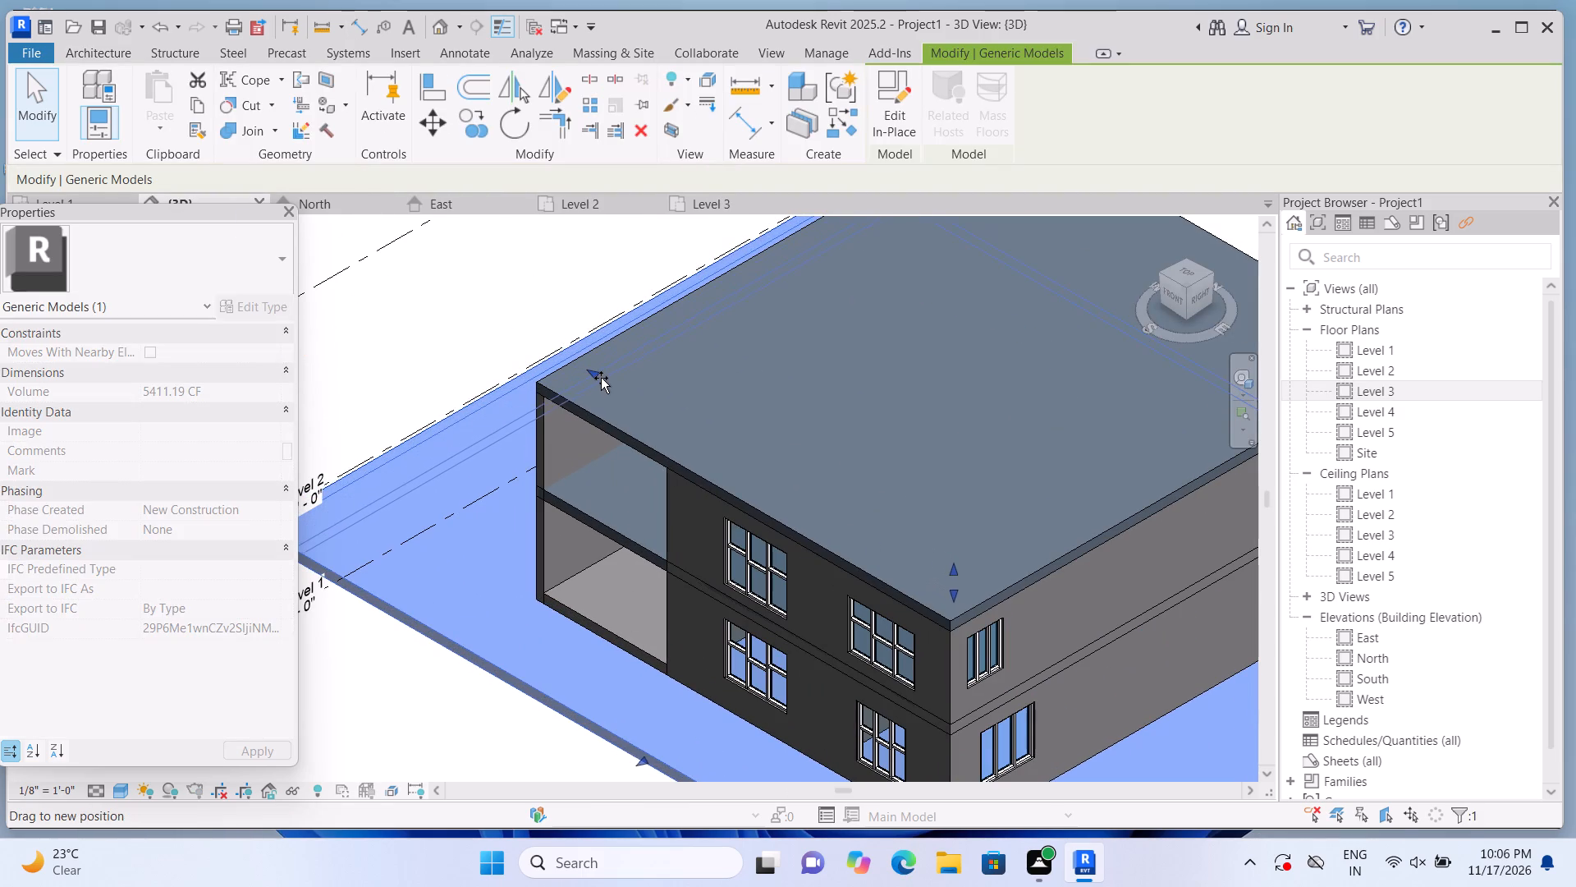
{"action": "left_click_drag", "start_coordinate": [601, 378], "coordinate": [603, 379]}
{"action": "scroll", "coordinate": [598, 375], "scroll_direction": "down", "scroll_amount": 6}
{"action": "scroll", "coordinate": [627, 565], "scroll_direction": "up", "scroll_amount": 3}
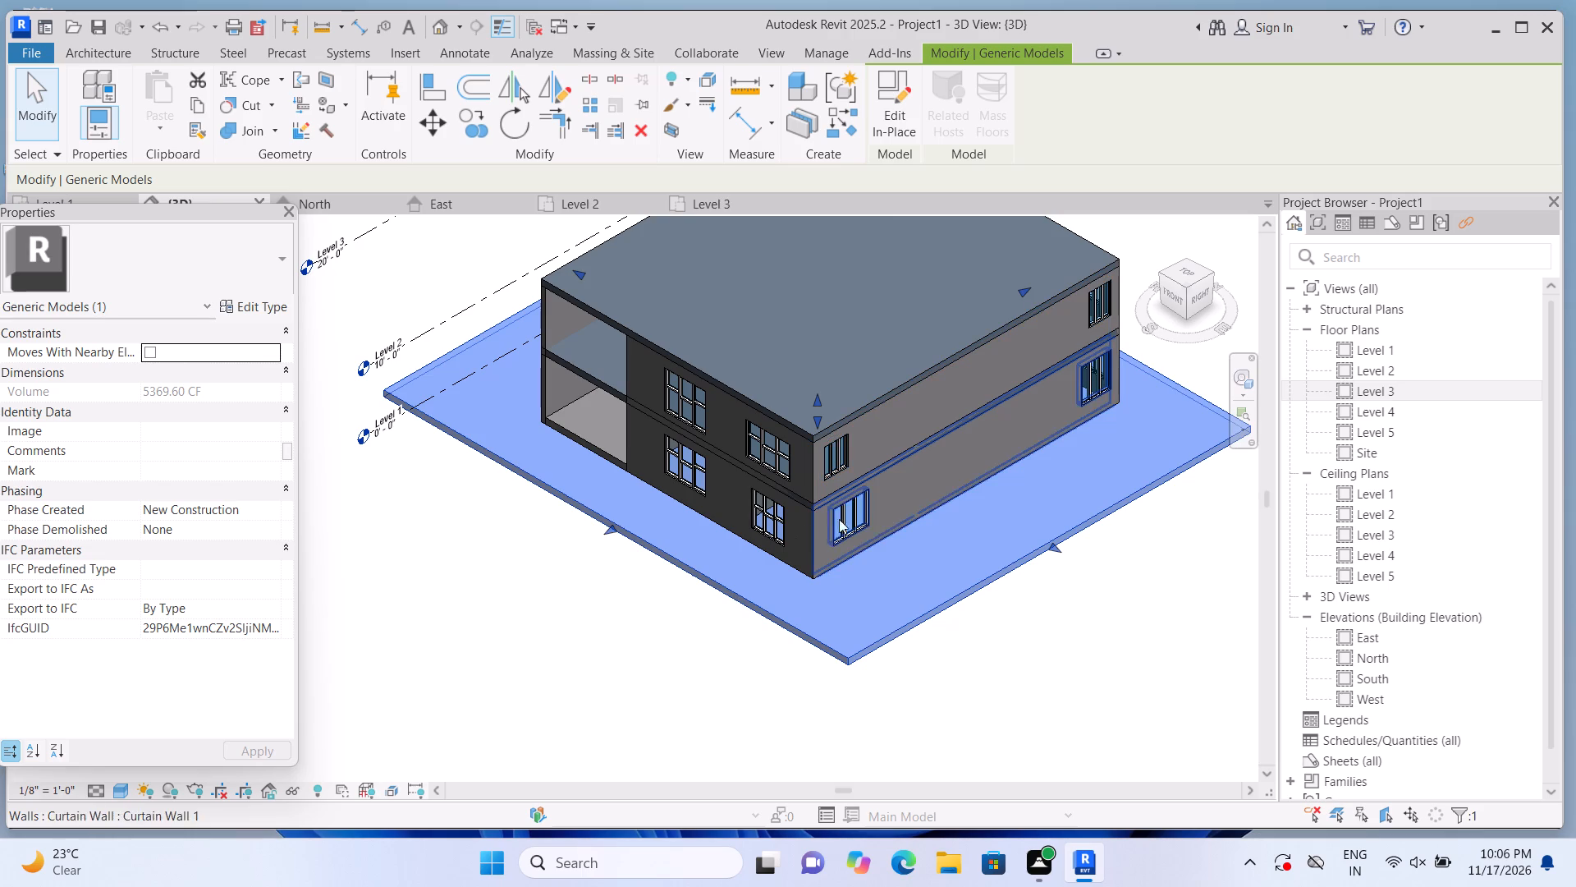
{"action": "scroll", "coordinate": [955, 525], "scroll_direction": "down", "scroll_amount": 3}
{"action": "left_click", "coordinate": [569, 721]}
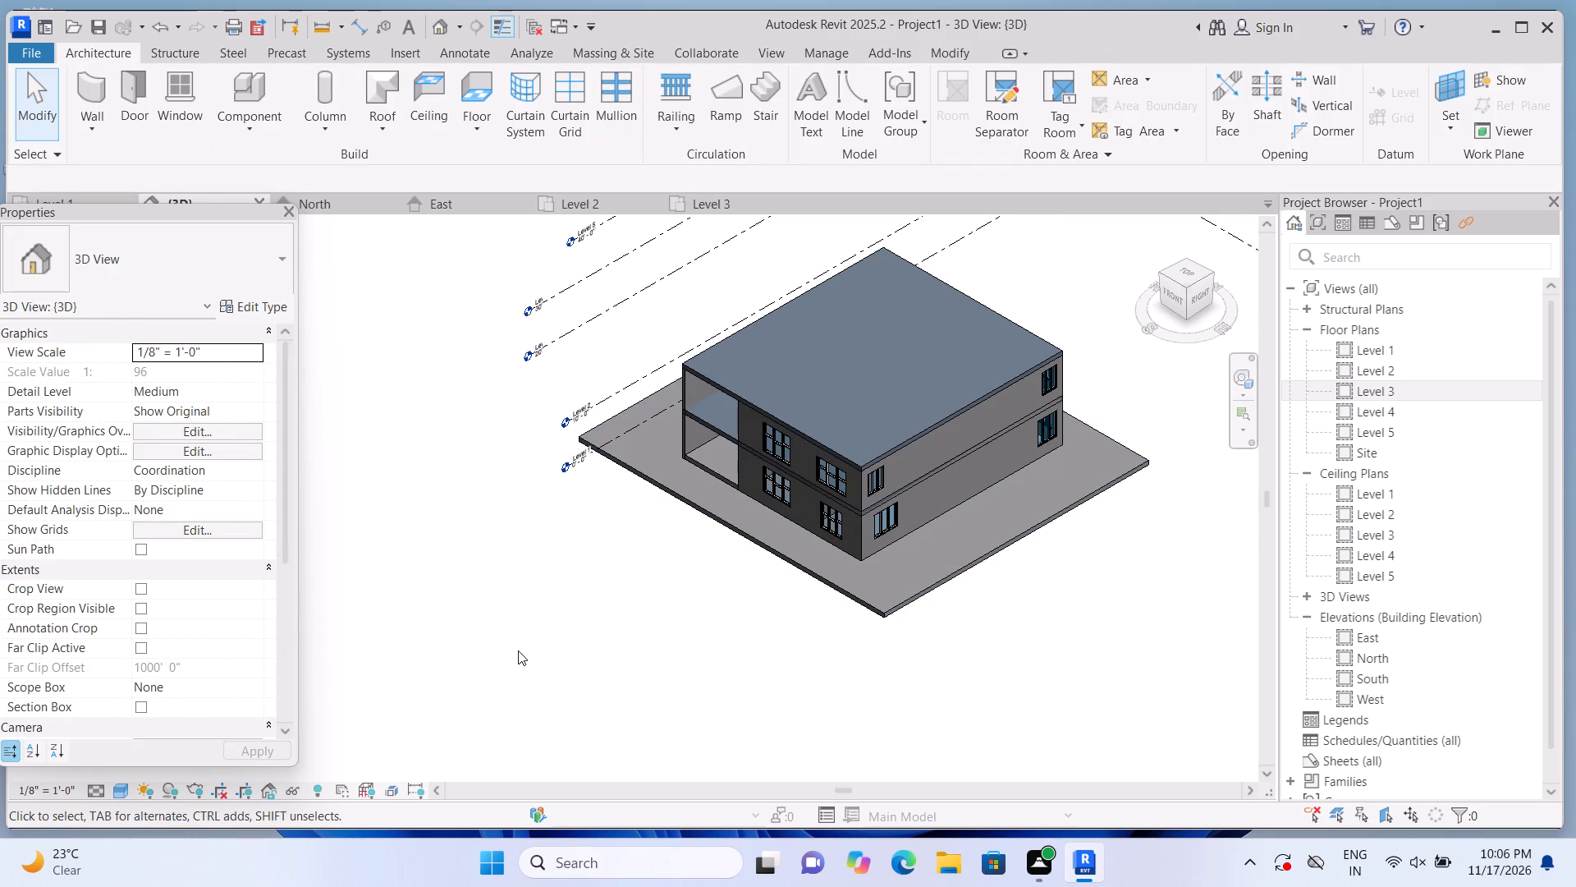
Start an in-place component in the Generic Models category for the open front bay, accepting the suggested name.
{"action": "scroll", "coordinate": [859, 443], "scroll_direction": "up", "scroll_amount": 5}
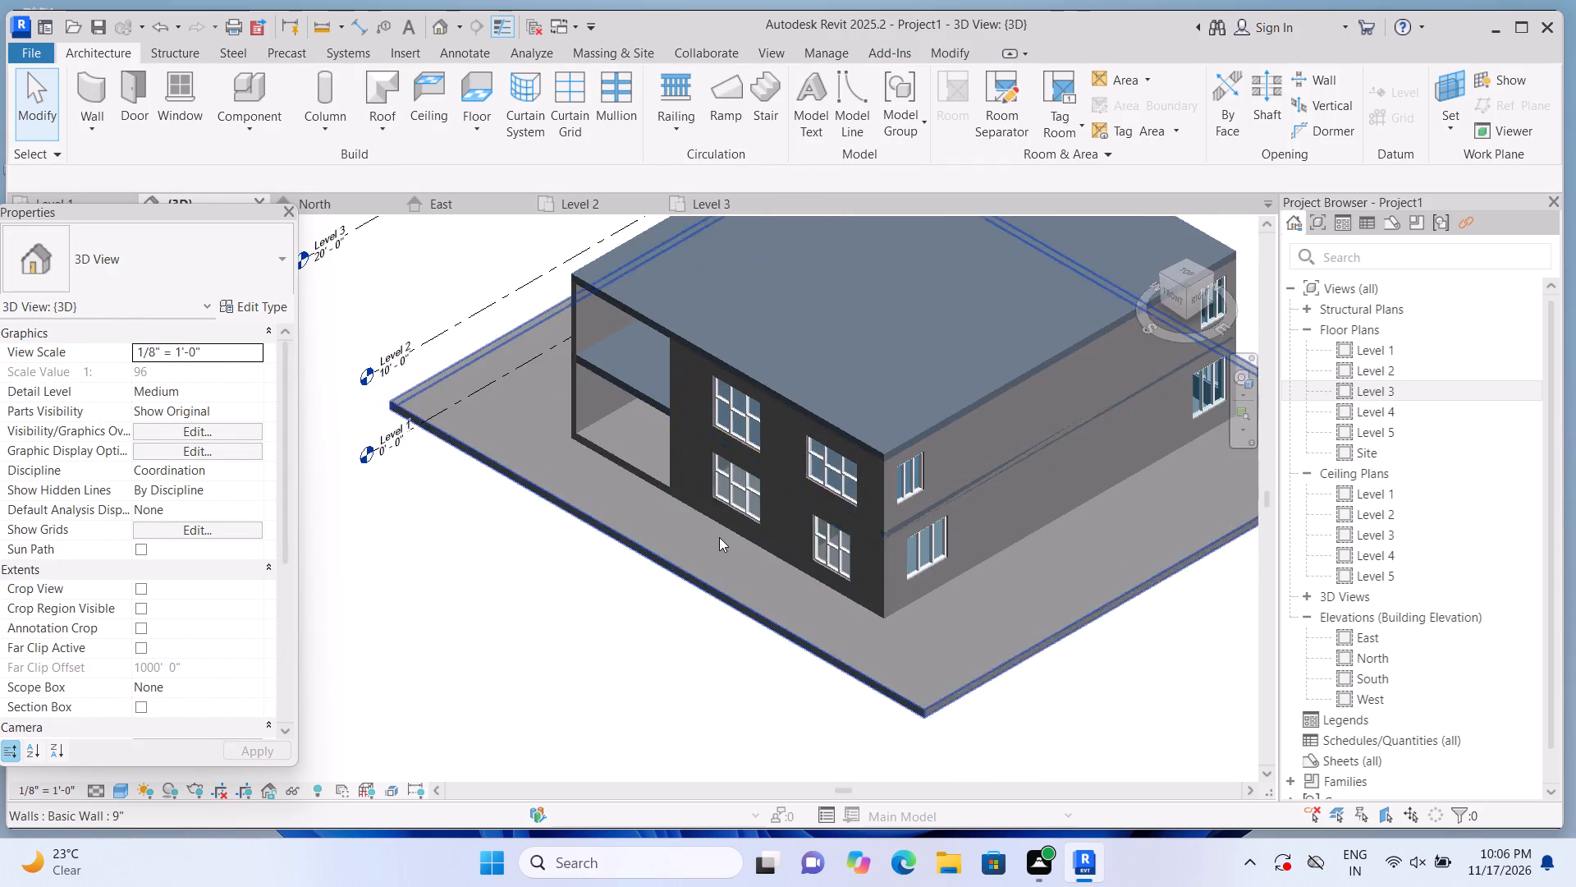
{"action": "scroll", "coordinate": [719, 537], "scroll_direction": "up", "scroll_amount": 3}
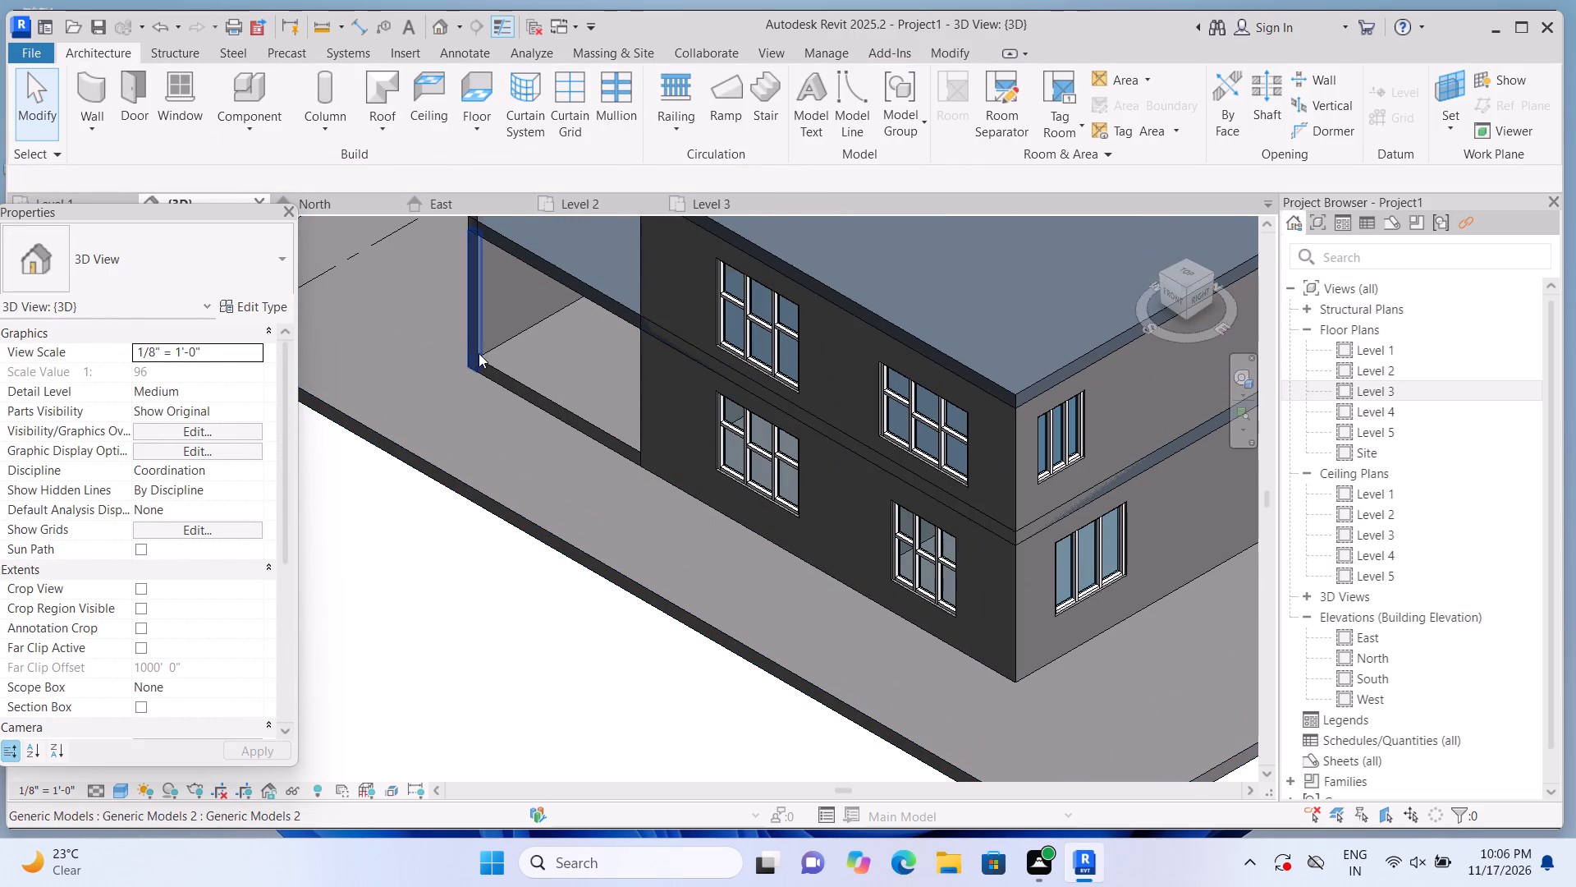
{"action": "scroll", "coordinate": [479, 352], "scroll_direction": "up", "scroll_amount": 3}
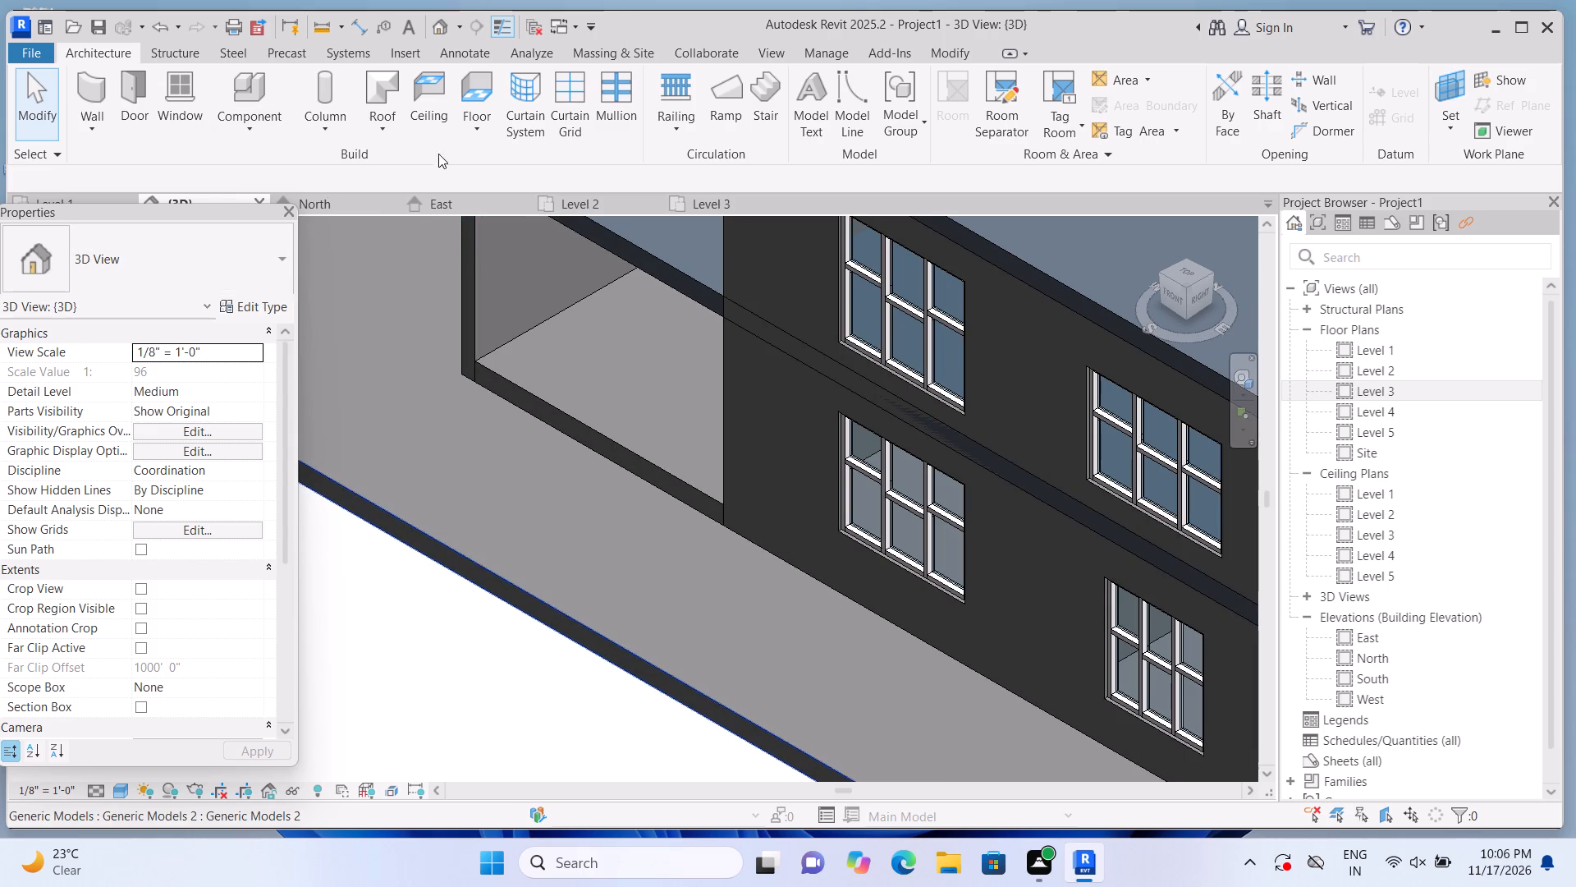
{"action": "left_click", "coordinate": [245, 126]}
{"action": "left_click", "coordinate": [281, 202]}
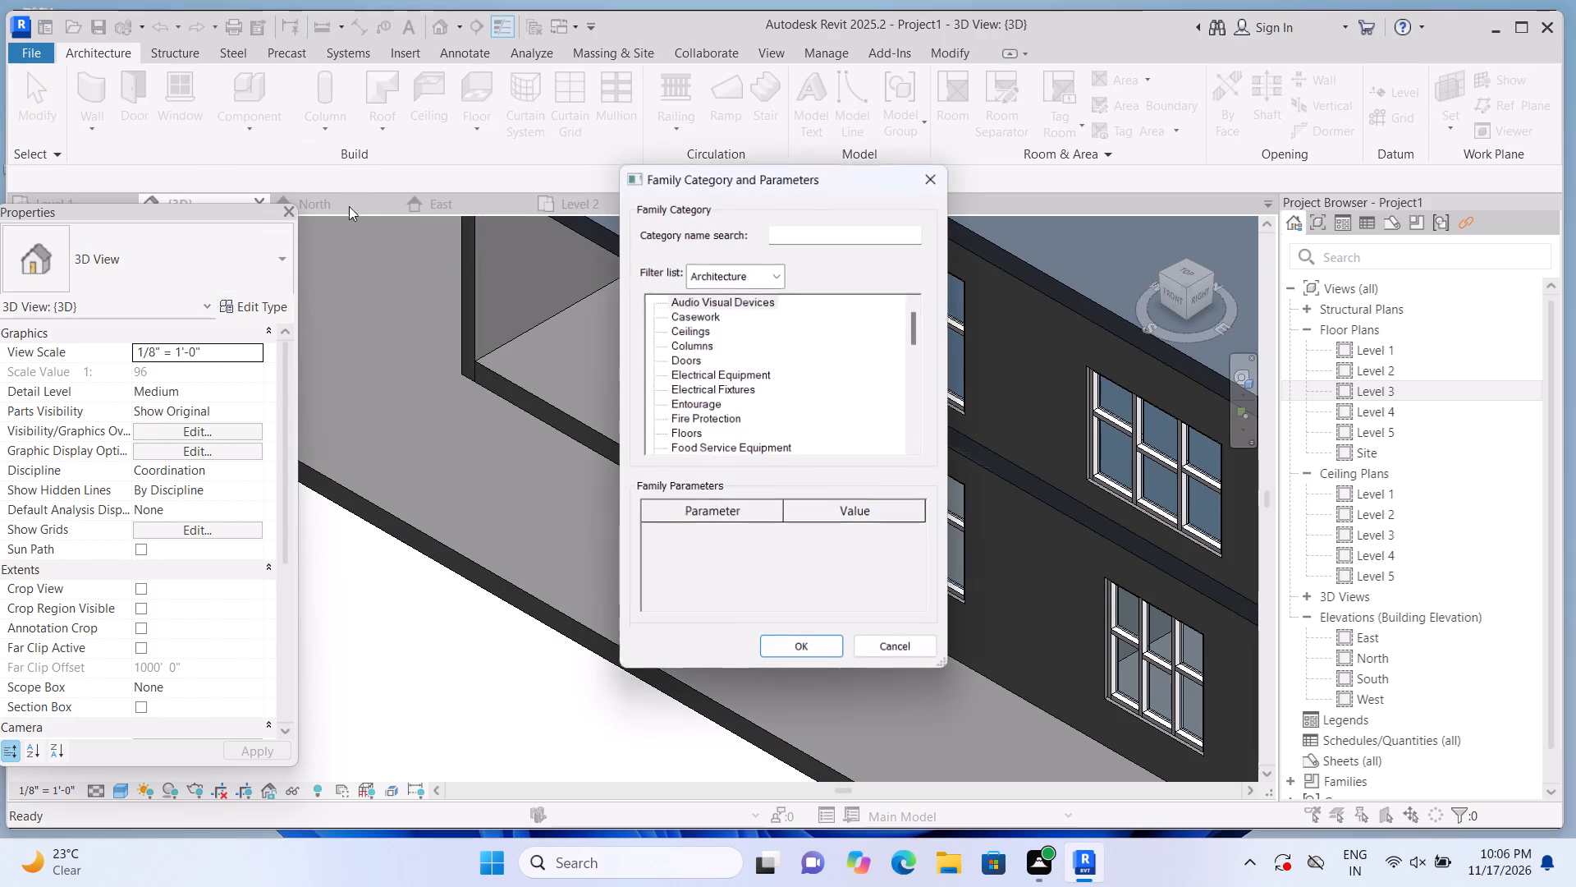
{"action": "scroll", "coordinate": [722, 354], "scroll_direction": "down", "scroll_amount": 7}
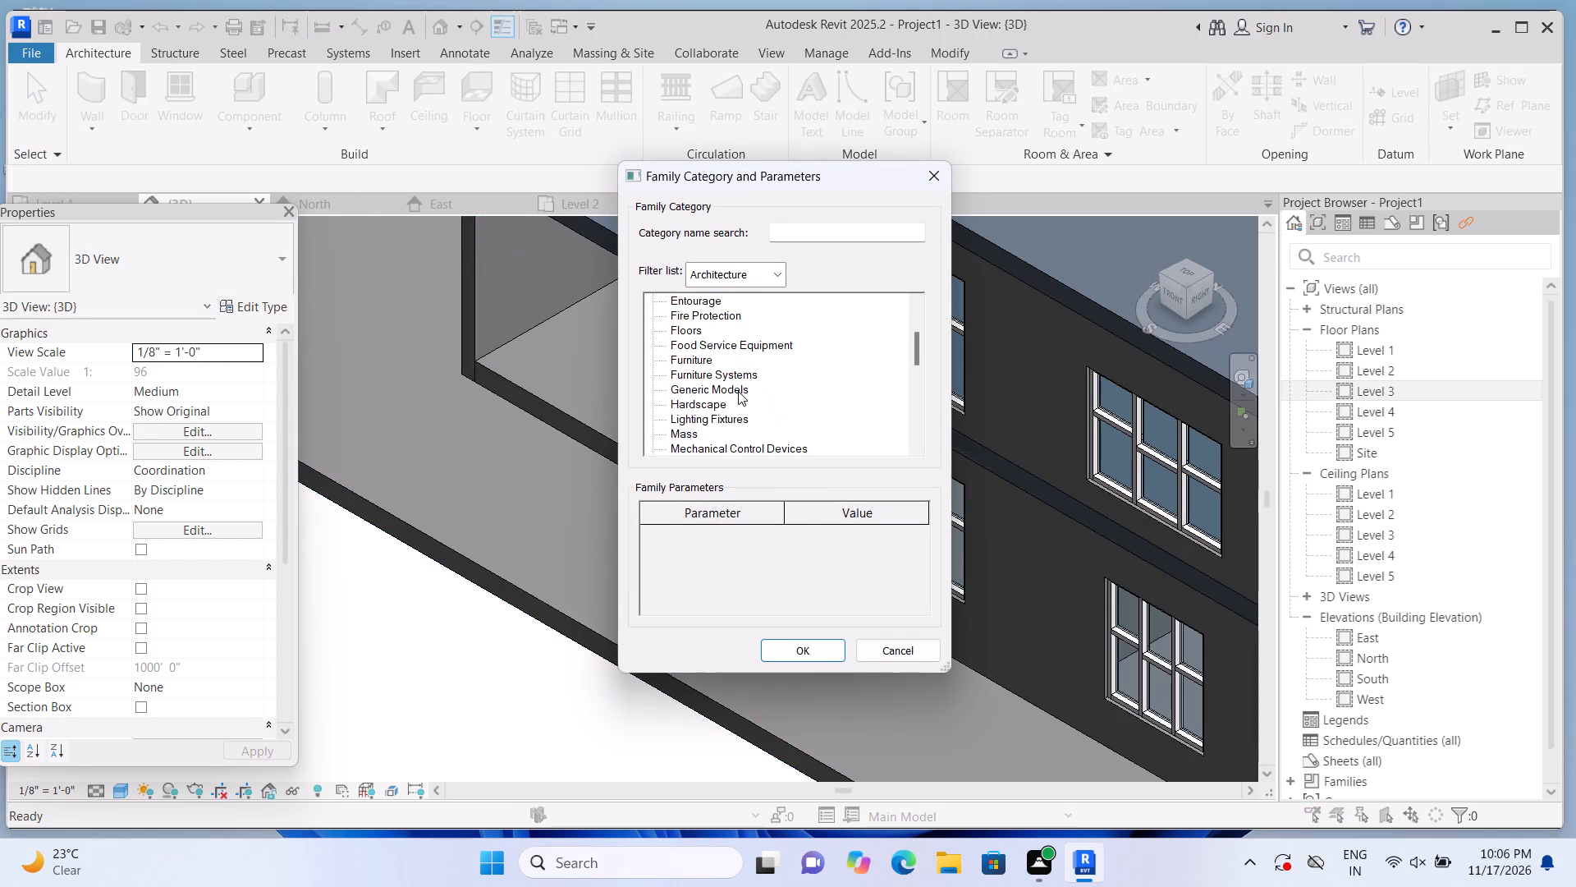
{"action": "left_click", "coordinate": [739, 391]}
{"action": "left_click", "coordinate": [798, 646]}
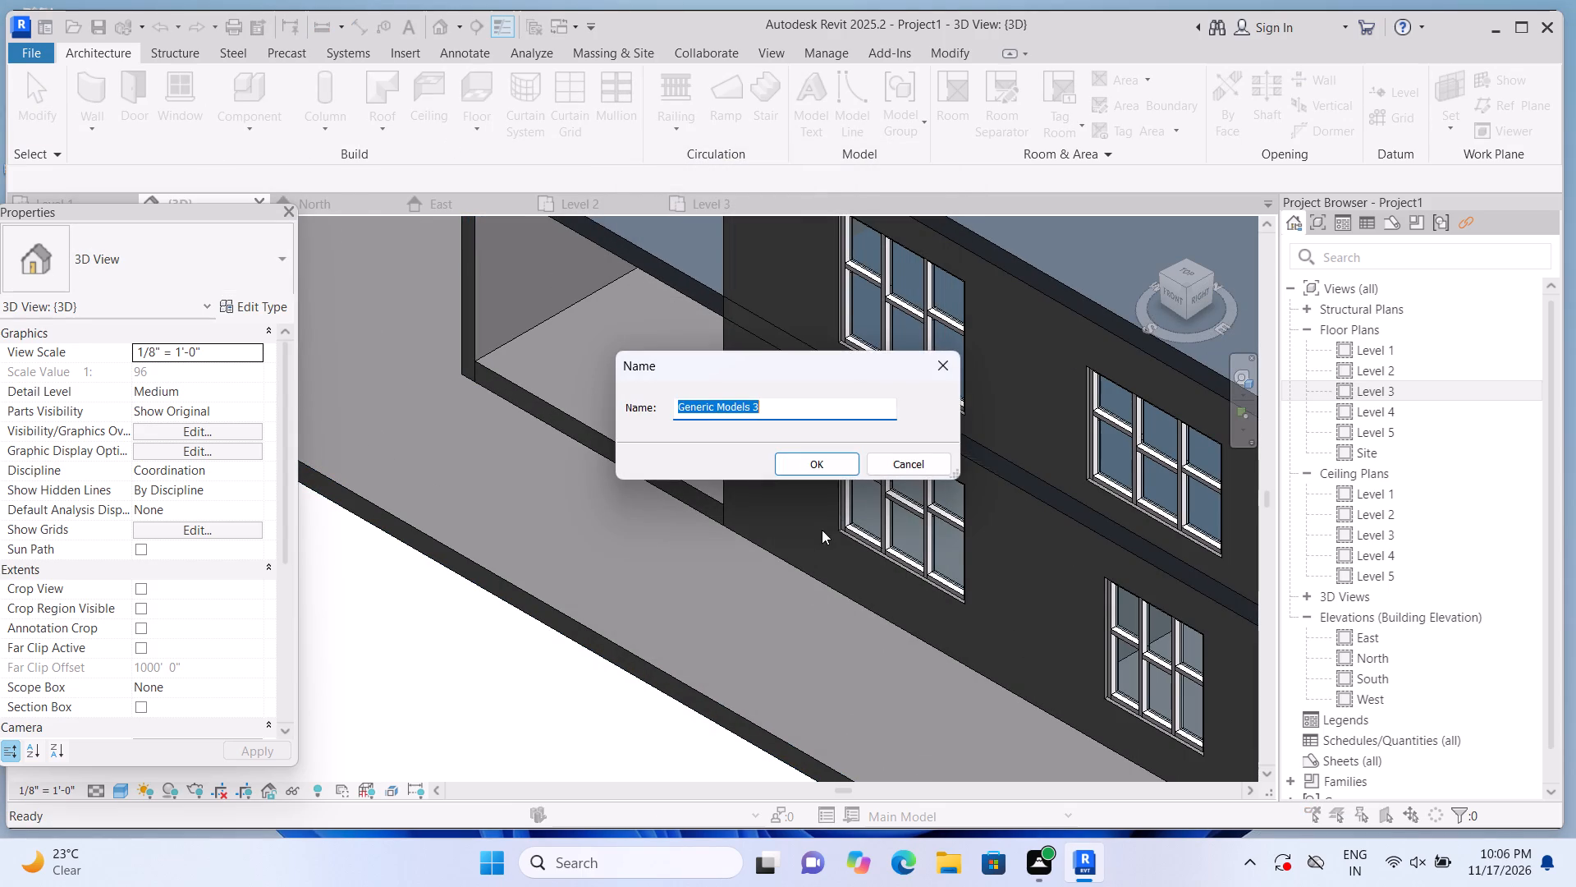
{"action": "left_click", "coordinate": [831, 464]}
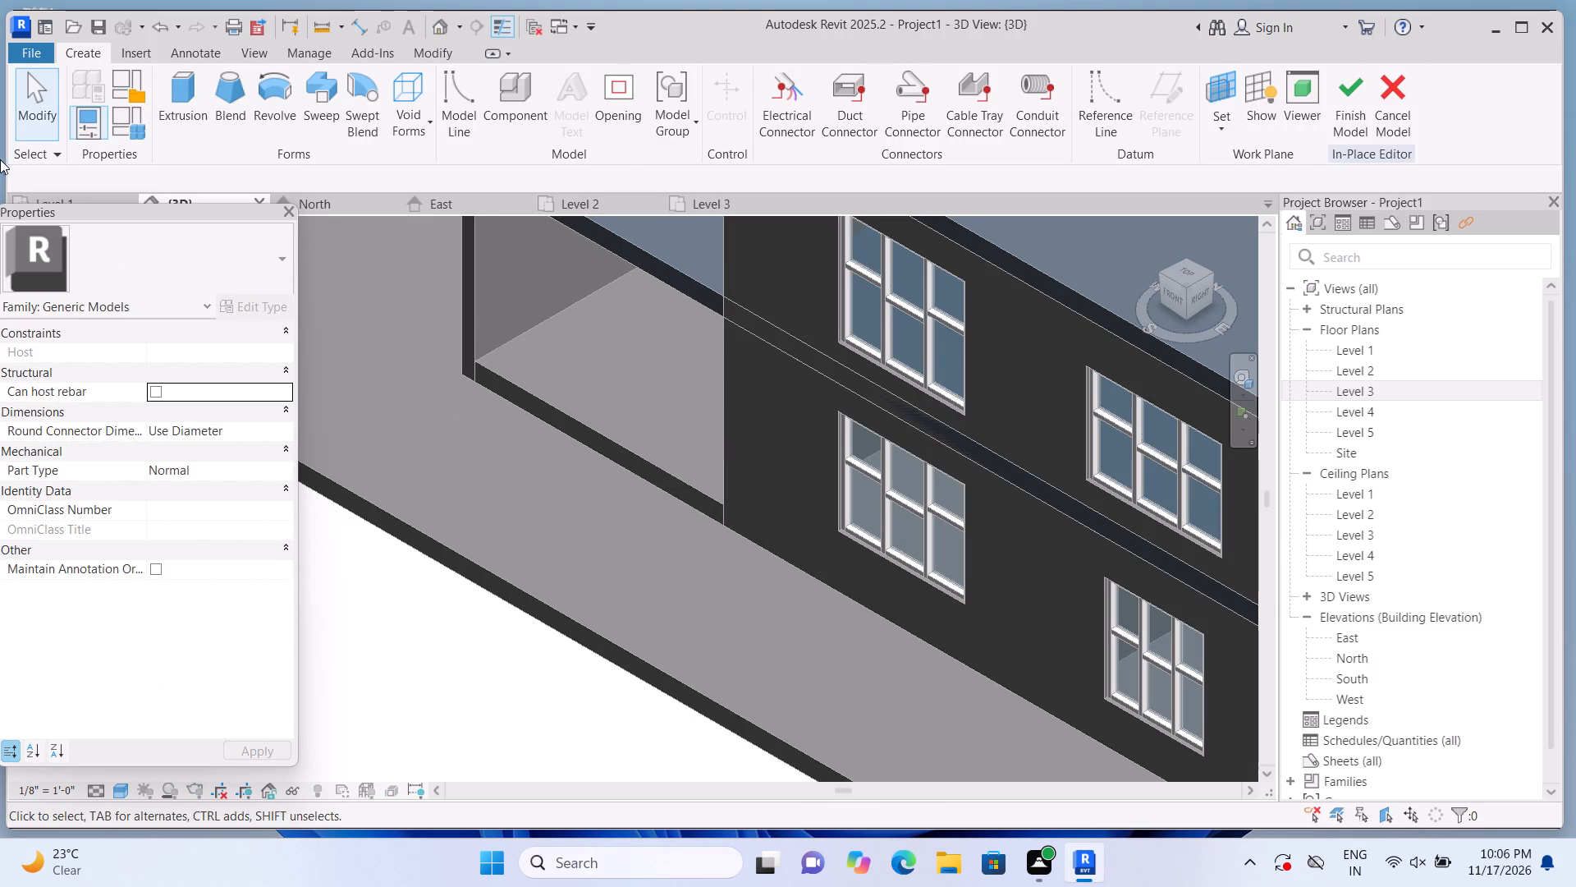
Extrude a rectangle about 13'-9" long by 1' 0" from the front face of the ground-floor edge below the open bay.
{"action": "left_click", "coordinate": [194, 106]}
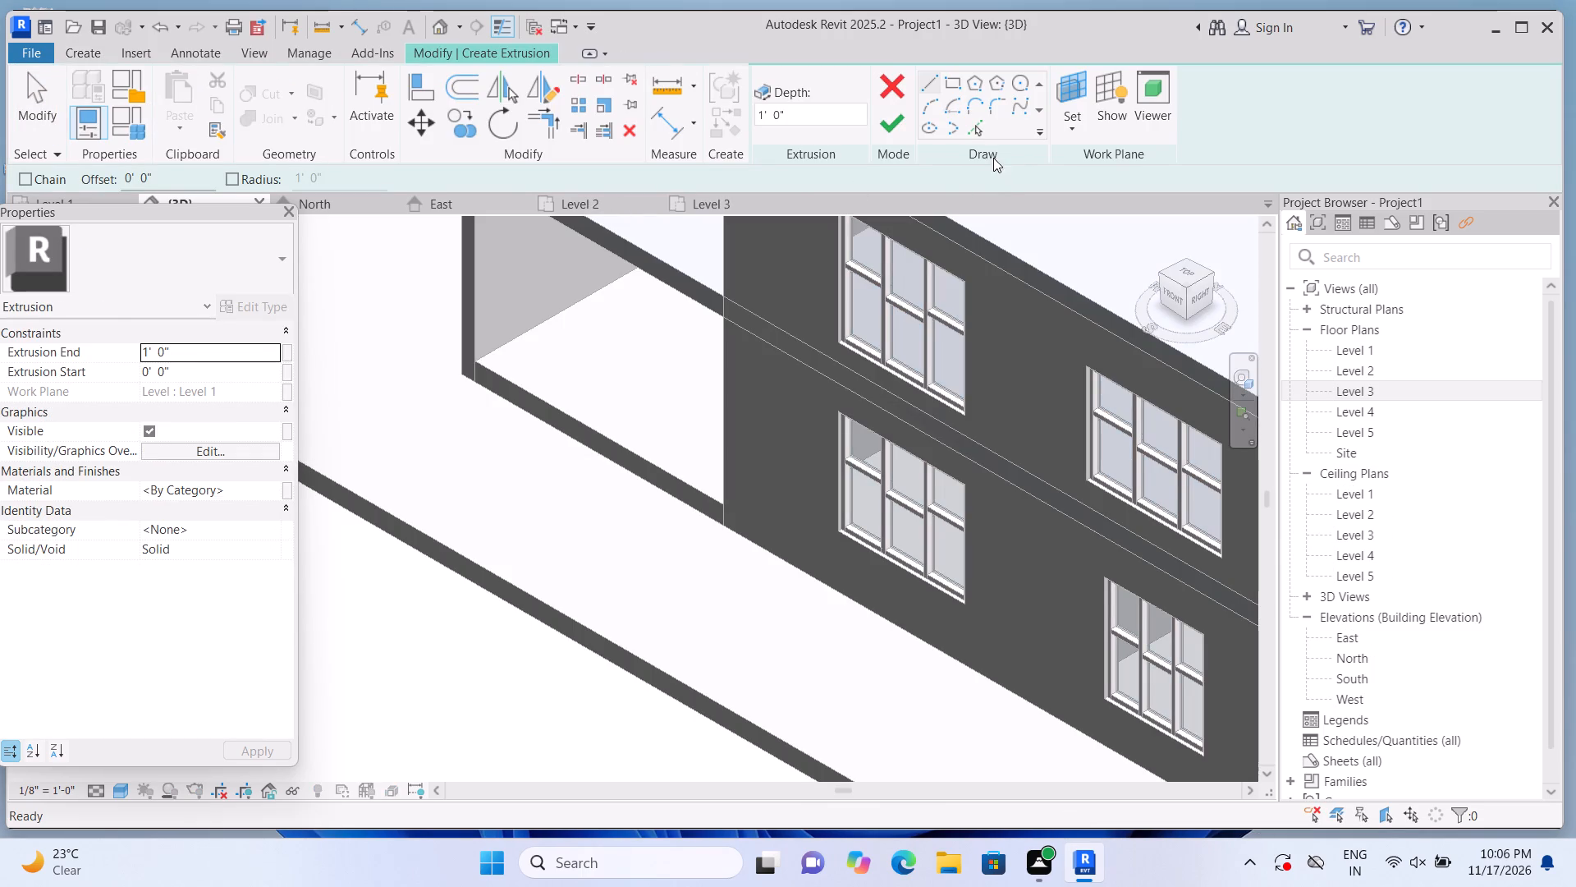
{"action": "left_click", "coordinate": [1056, 130]}
{"action": "left_click", "coordinate": [1097, 201]}
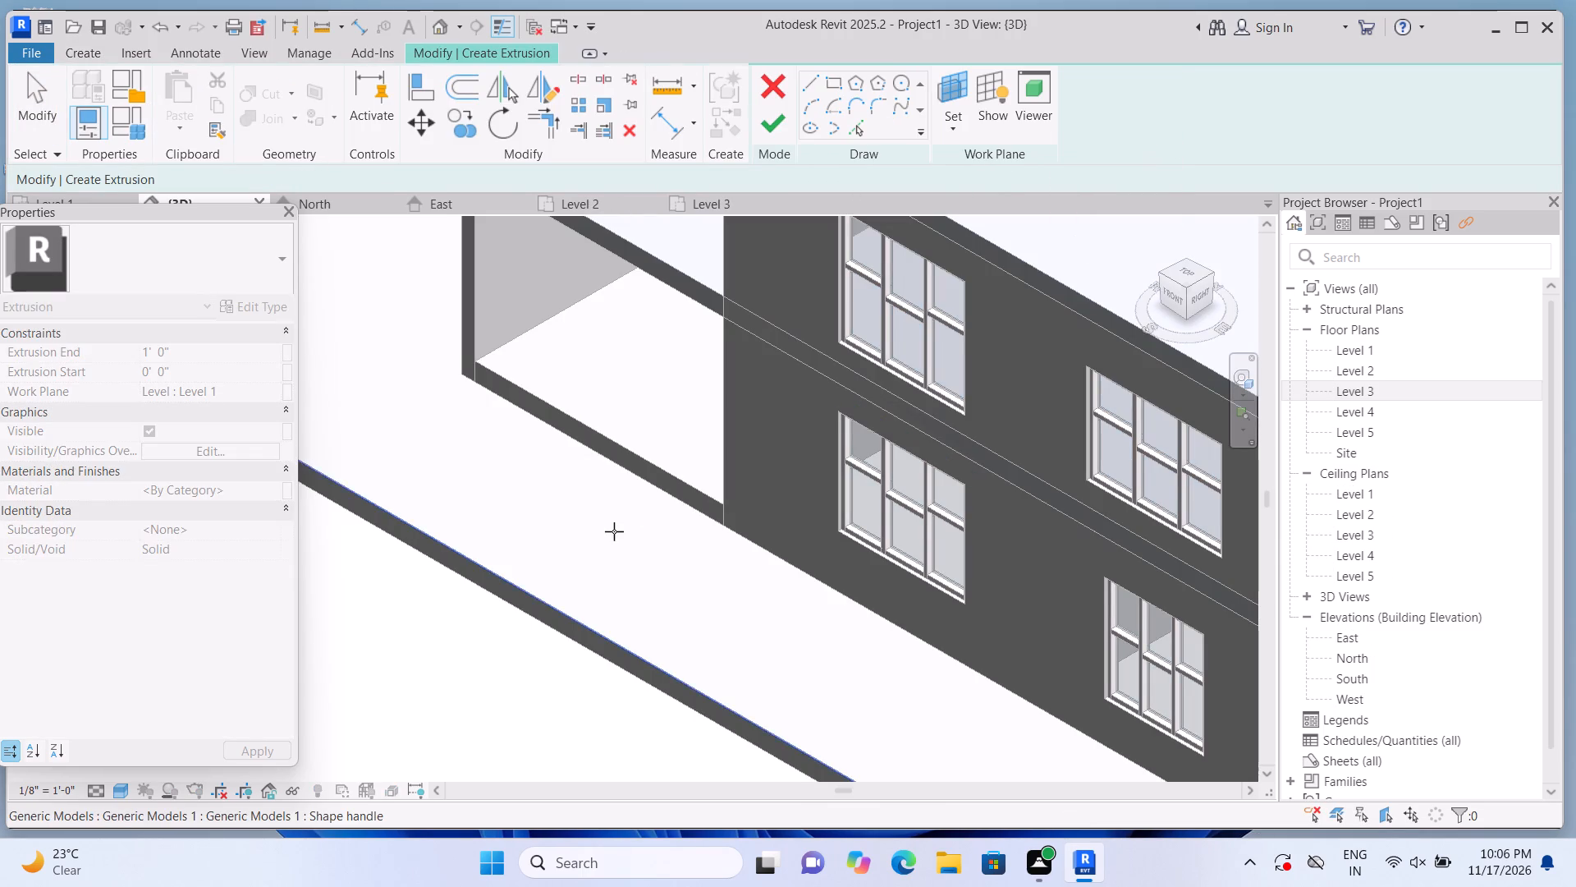
{"action": "scroll", "coordinate": [614, 533], "scroll_direction": "up", "scroll_amount": 2}
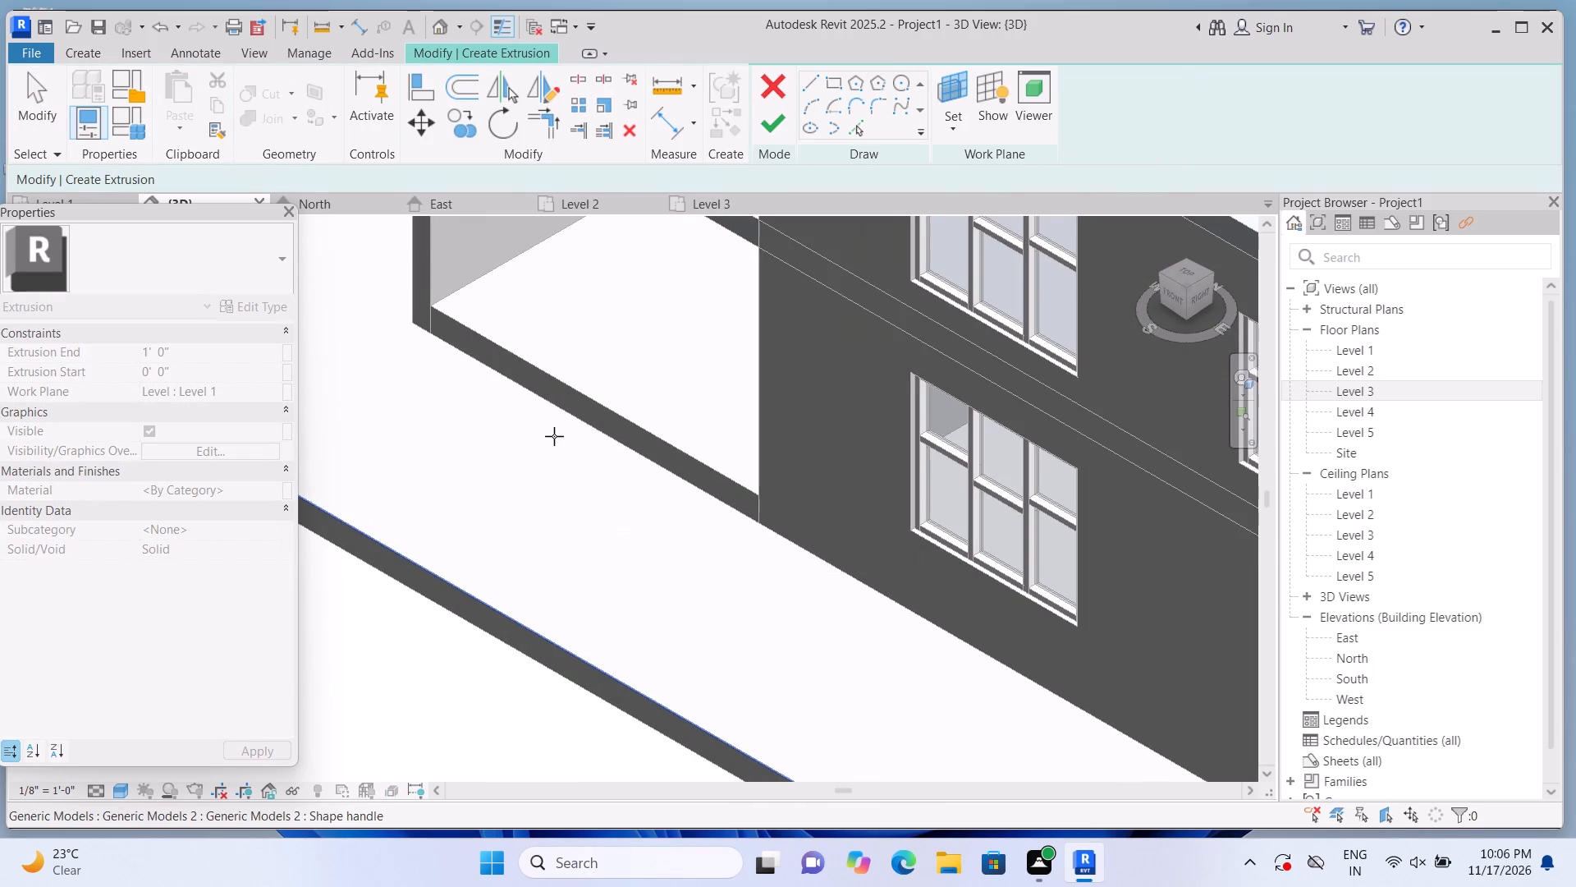
{"action": "left_click", "coordinate": [575, 403]}
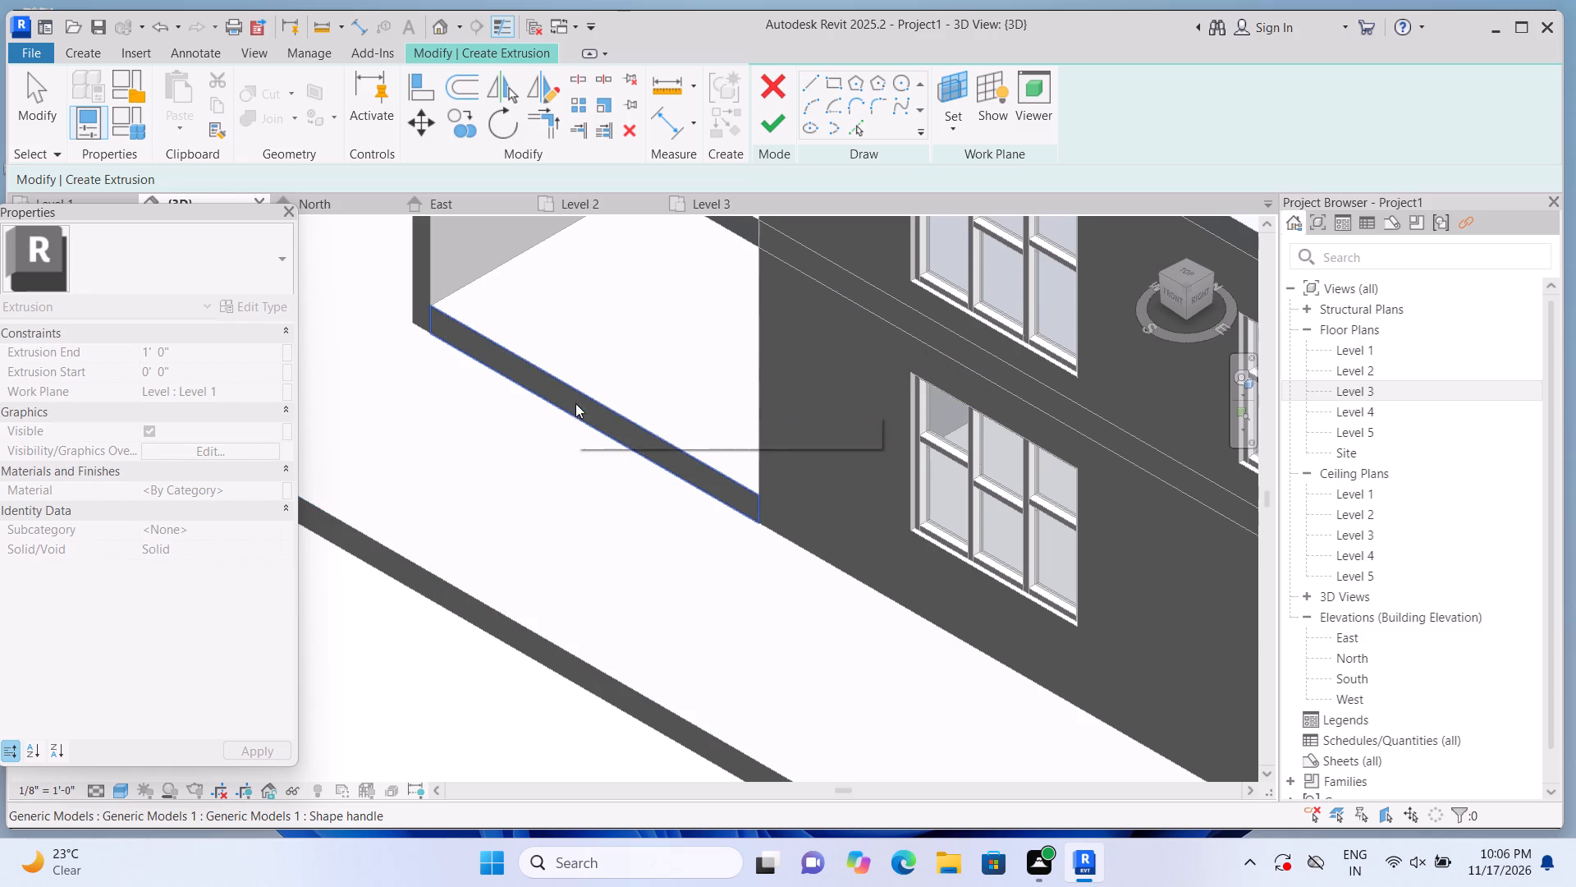
{"action": "left_click", "coordinate": [959, 87]}
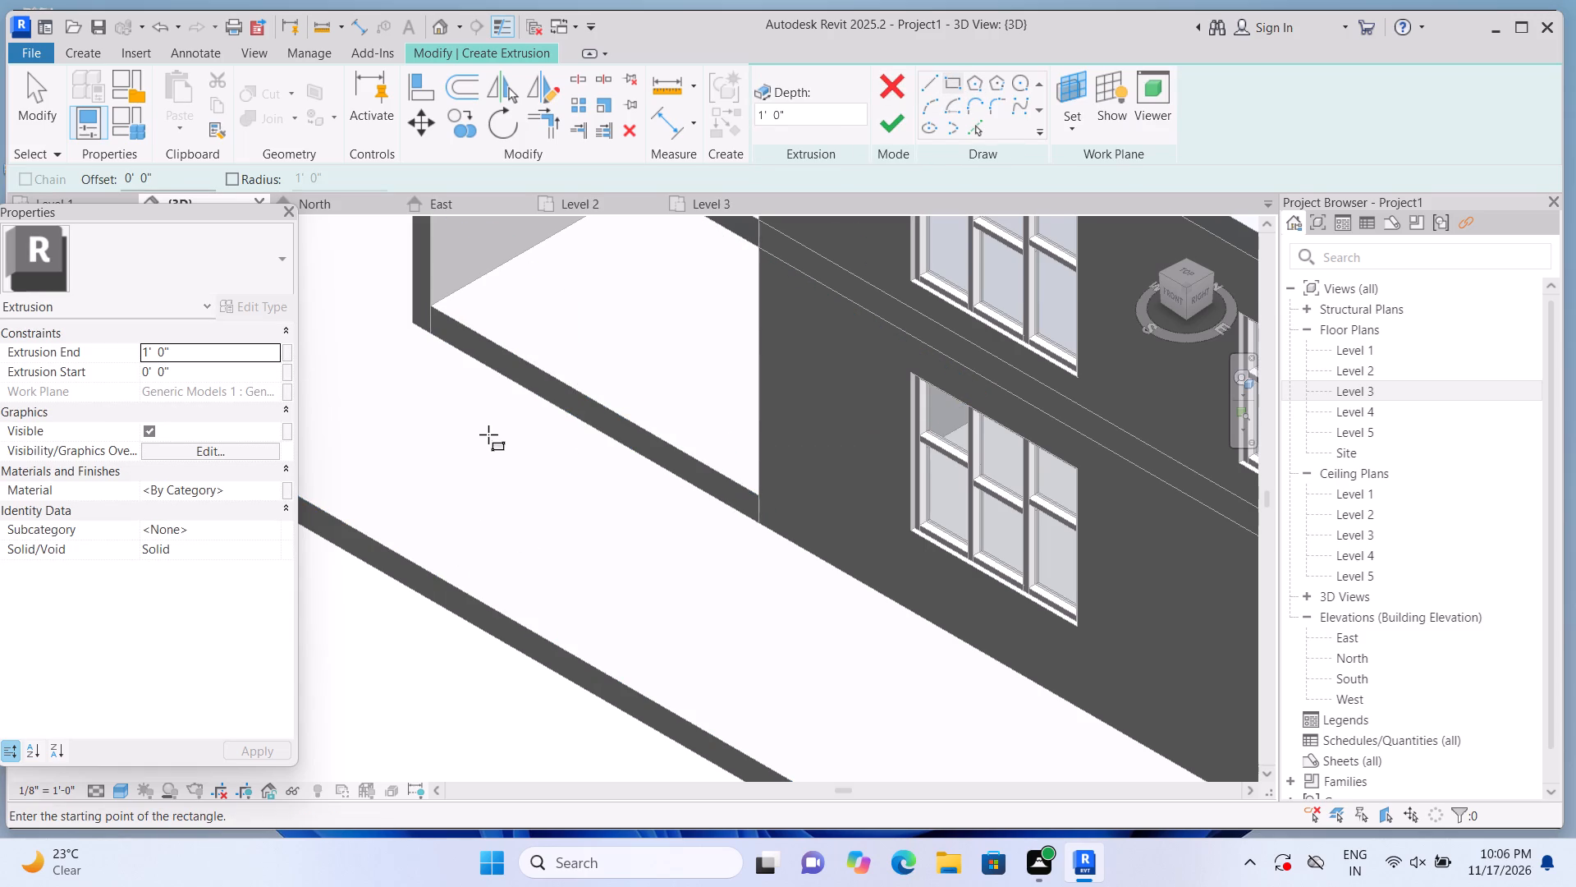
{"action": "scroll", "coordinate": [494, 425], "scroll_direction": "up", "scroll_amount": 1}
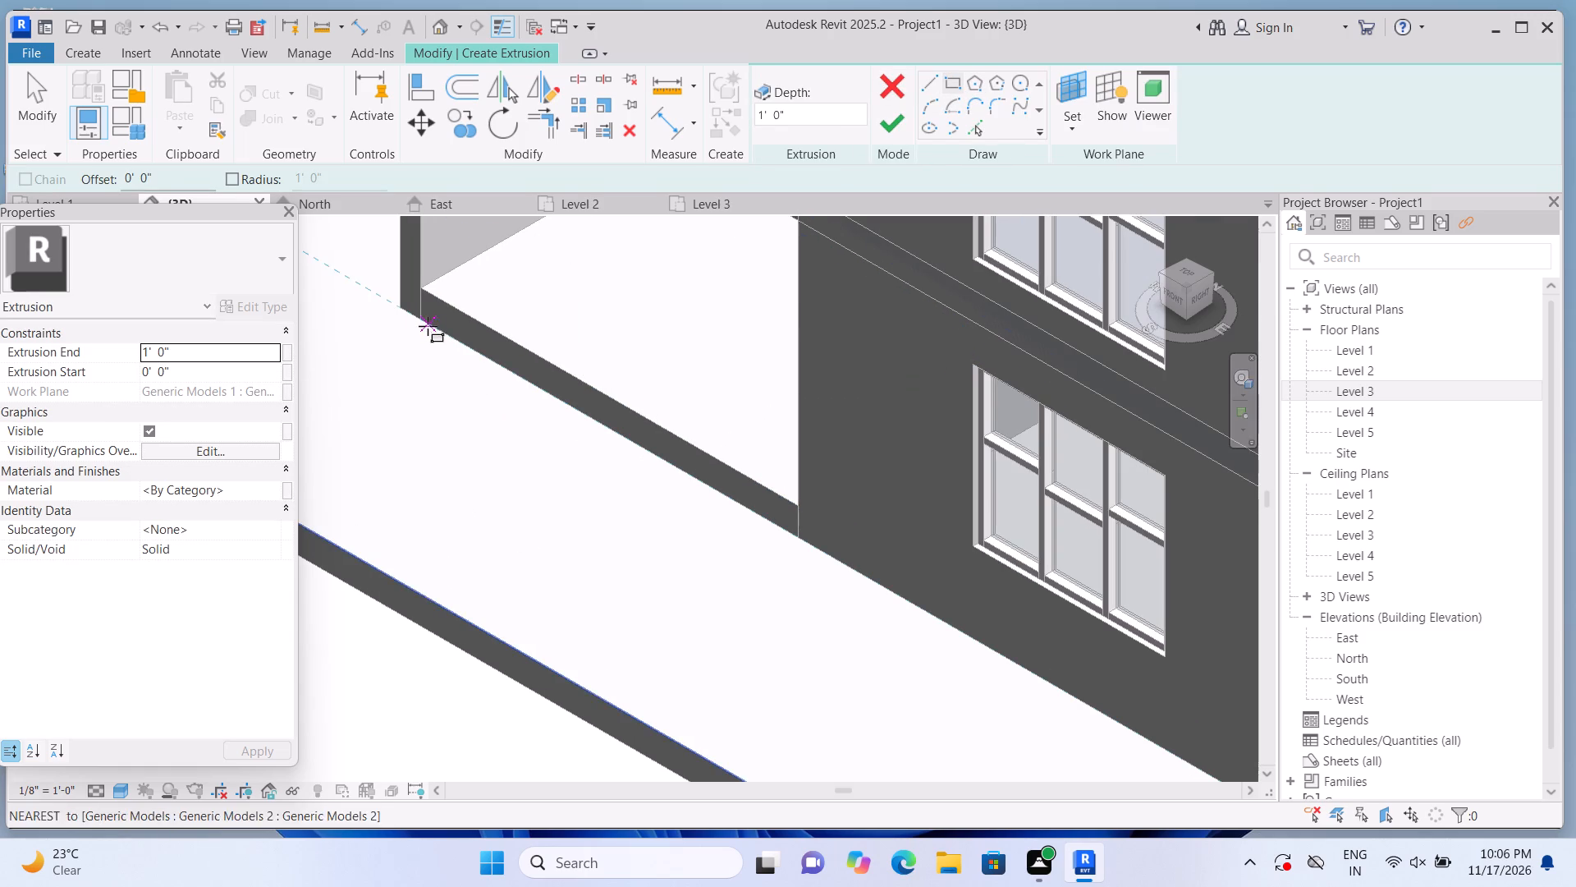
{"action": "left_click", "coordinate": [419, 319]}
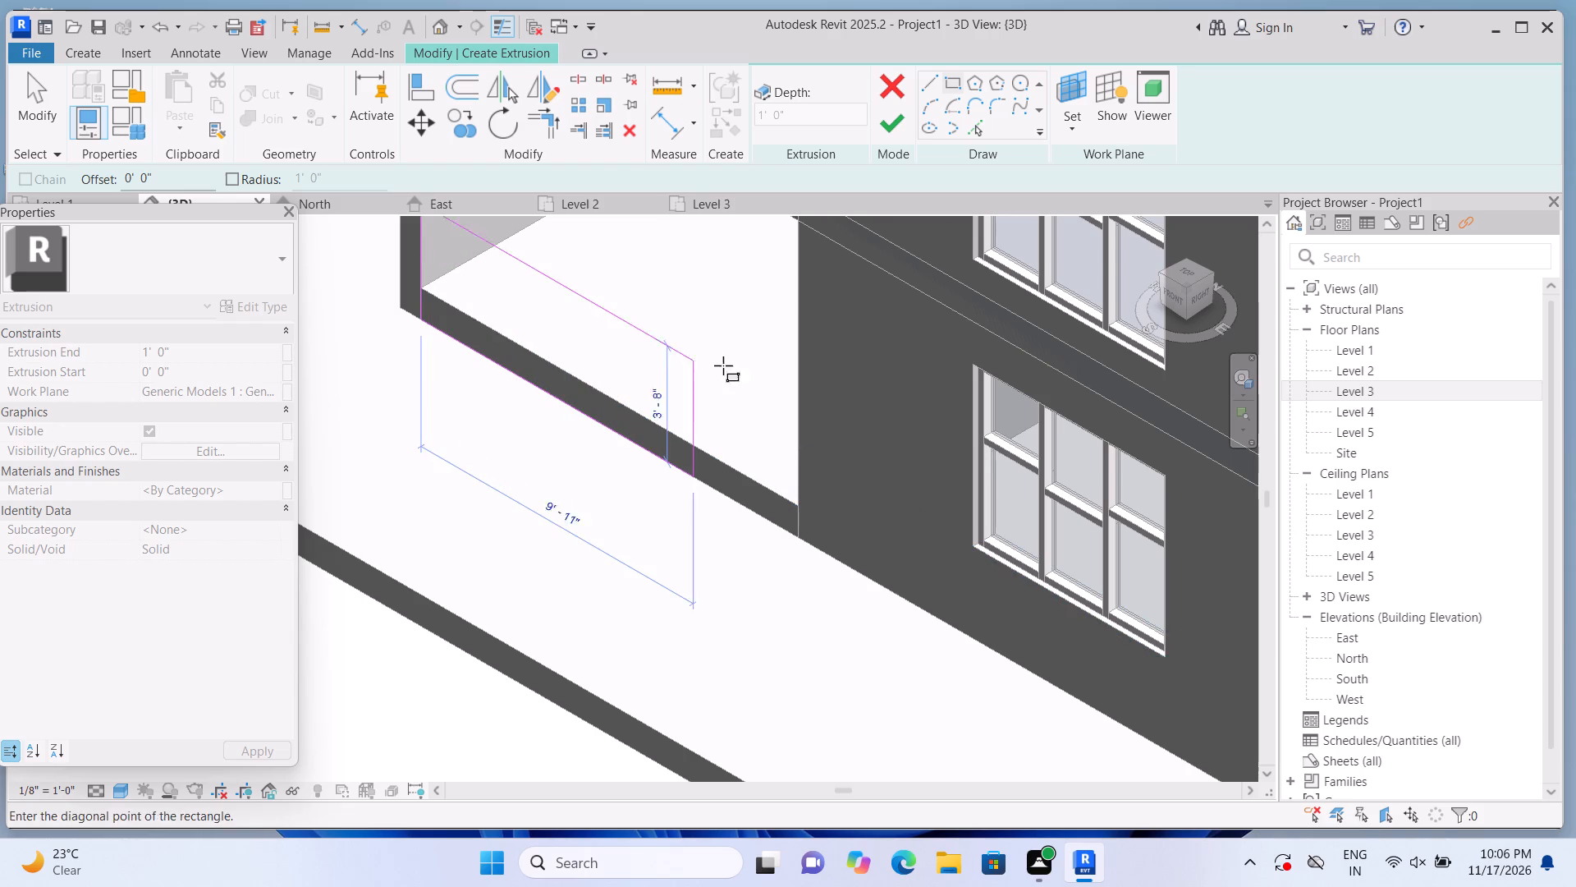
{"action": "left_click", "coordinate": [800, 507]}
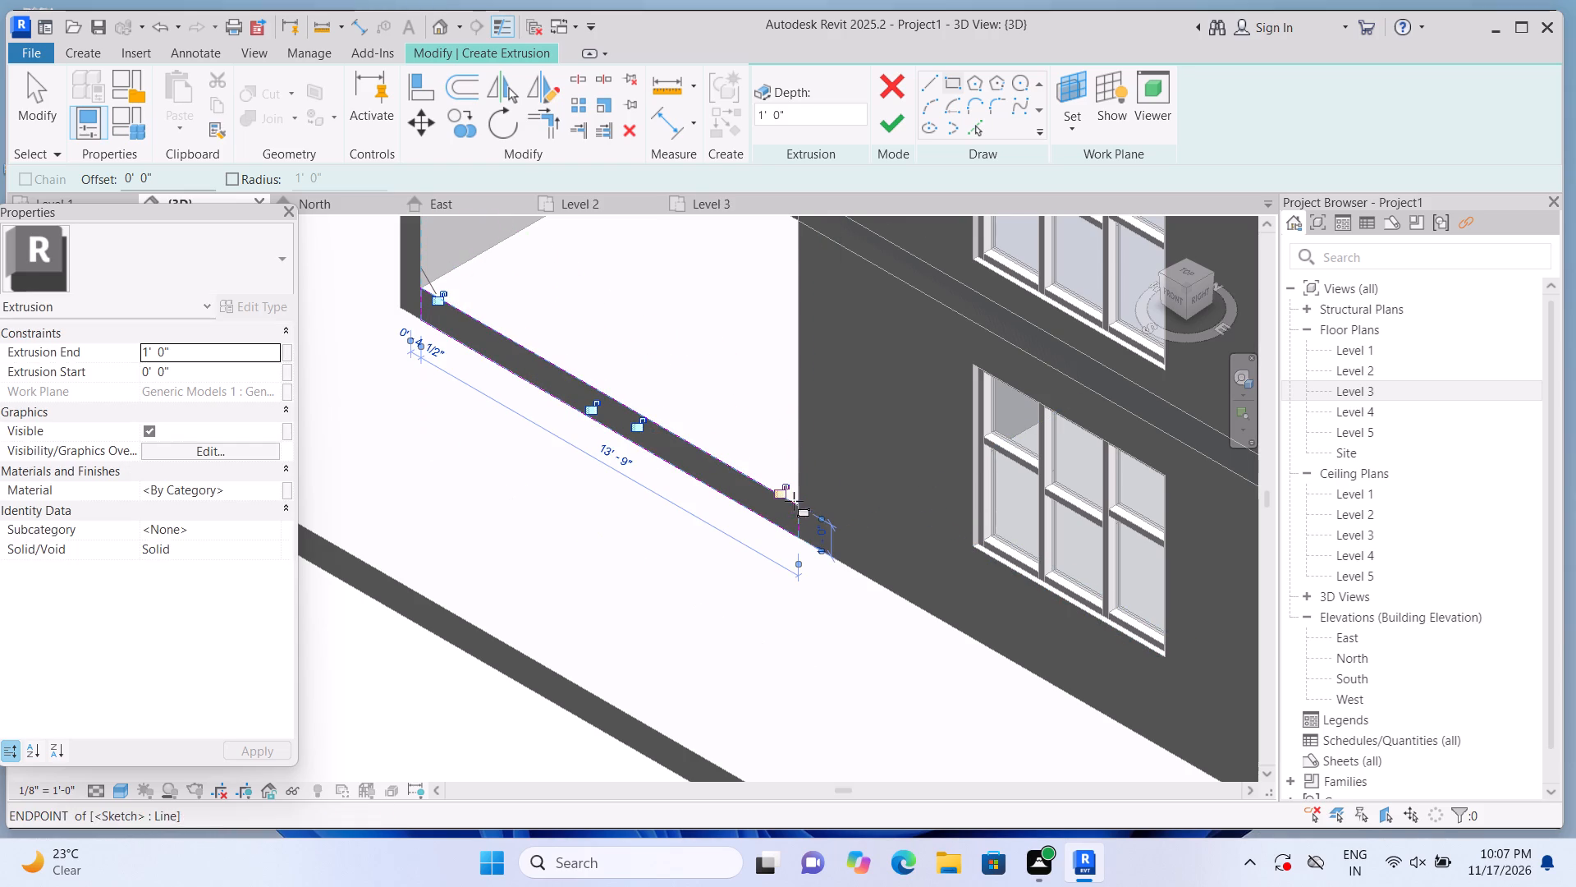
{"action": "left_click", "coordinate": [880, 126]}
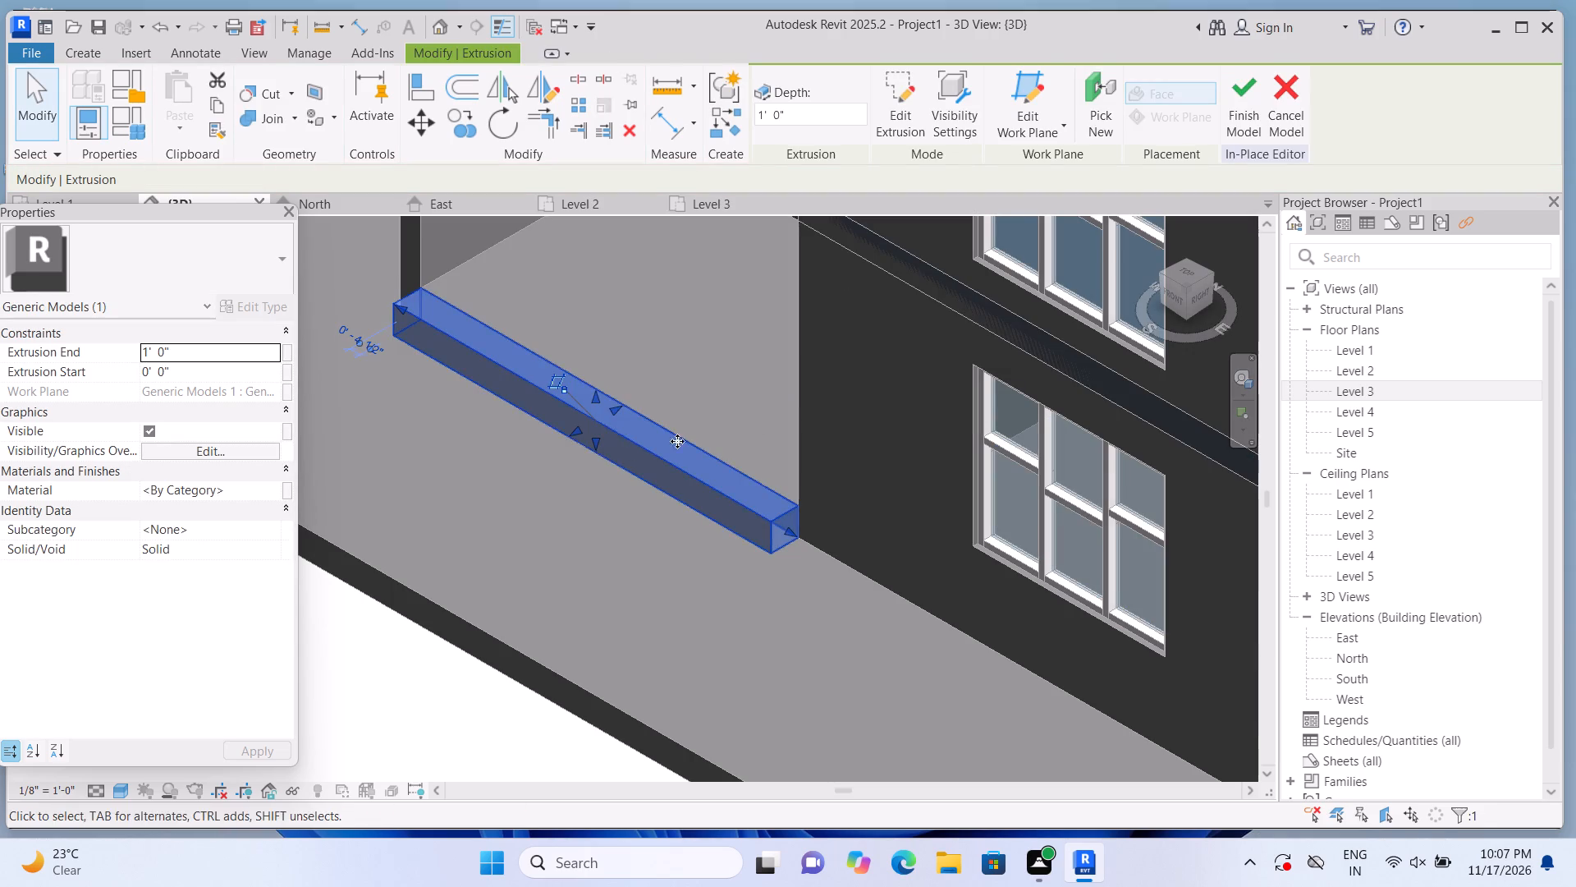
Stretch the new step block forward to a depth of about 1' 6.6" and lower its top face below the floor edge.
{"action": "left_click_drag", "start_coordinate": [573, 431], "coordinate": [569, 440]}
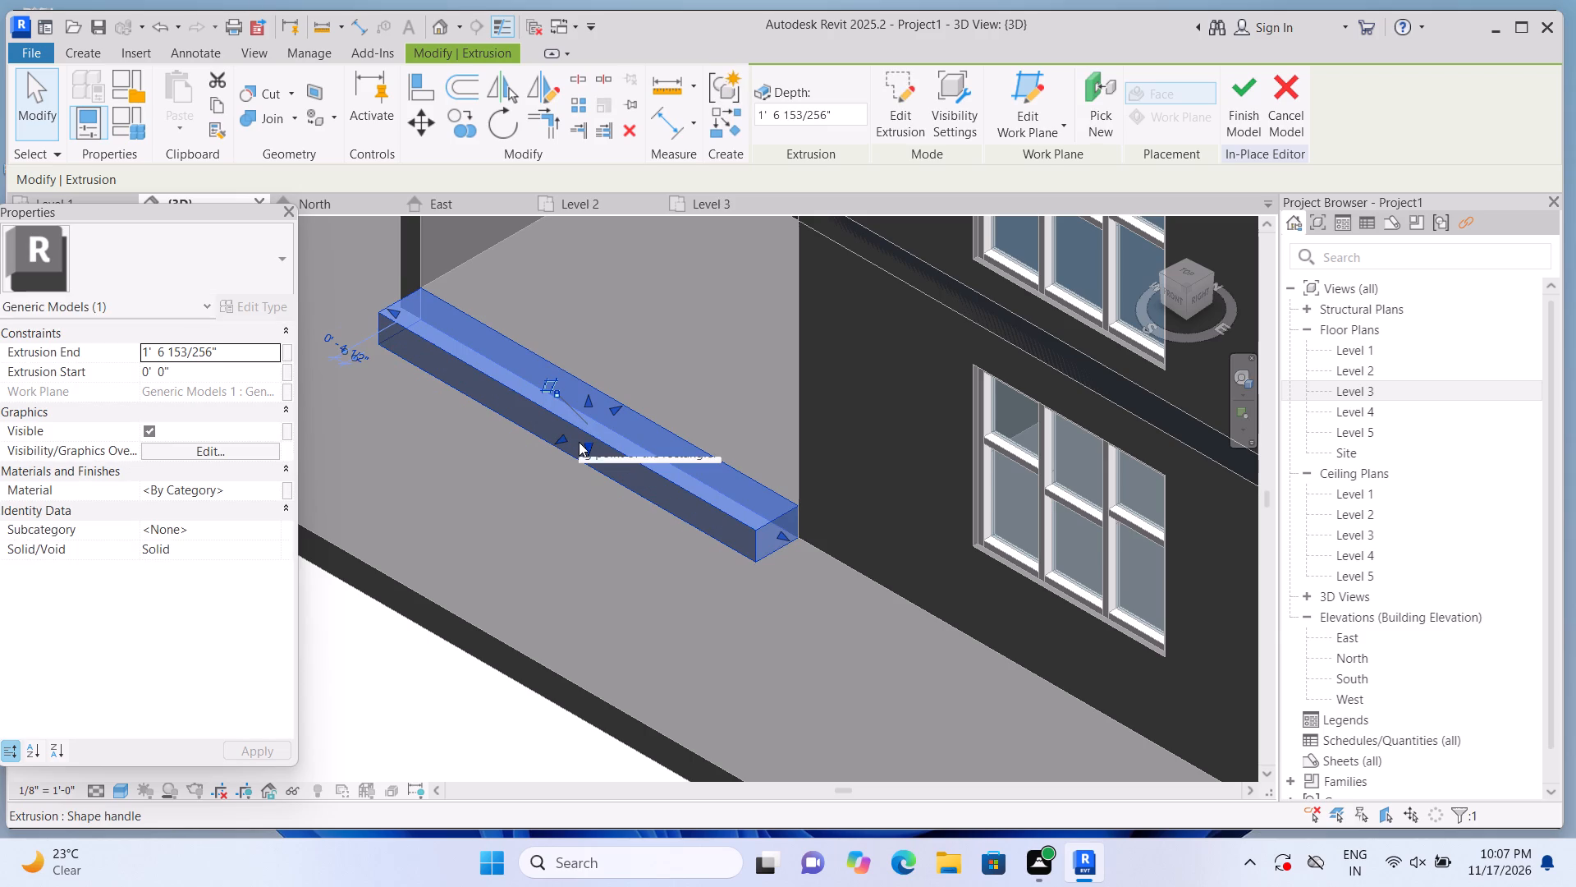
{"action": "scroll", "coordinate": [586, 399], "scroll_direction": "up", "scroll_amount": 2}
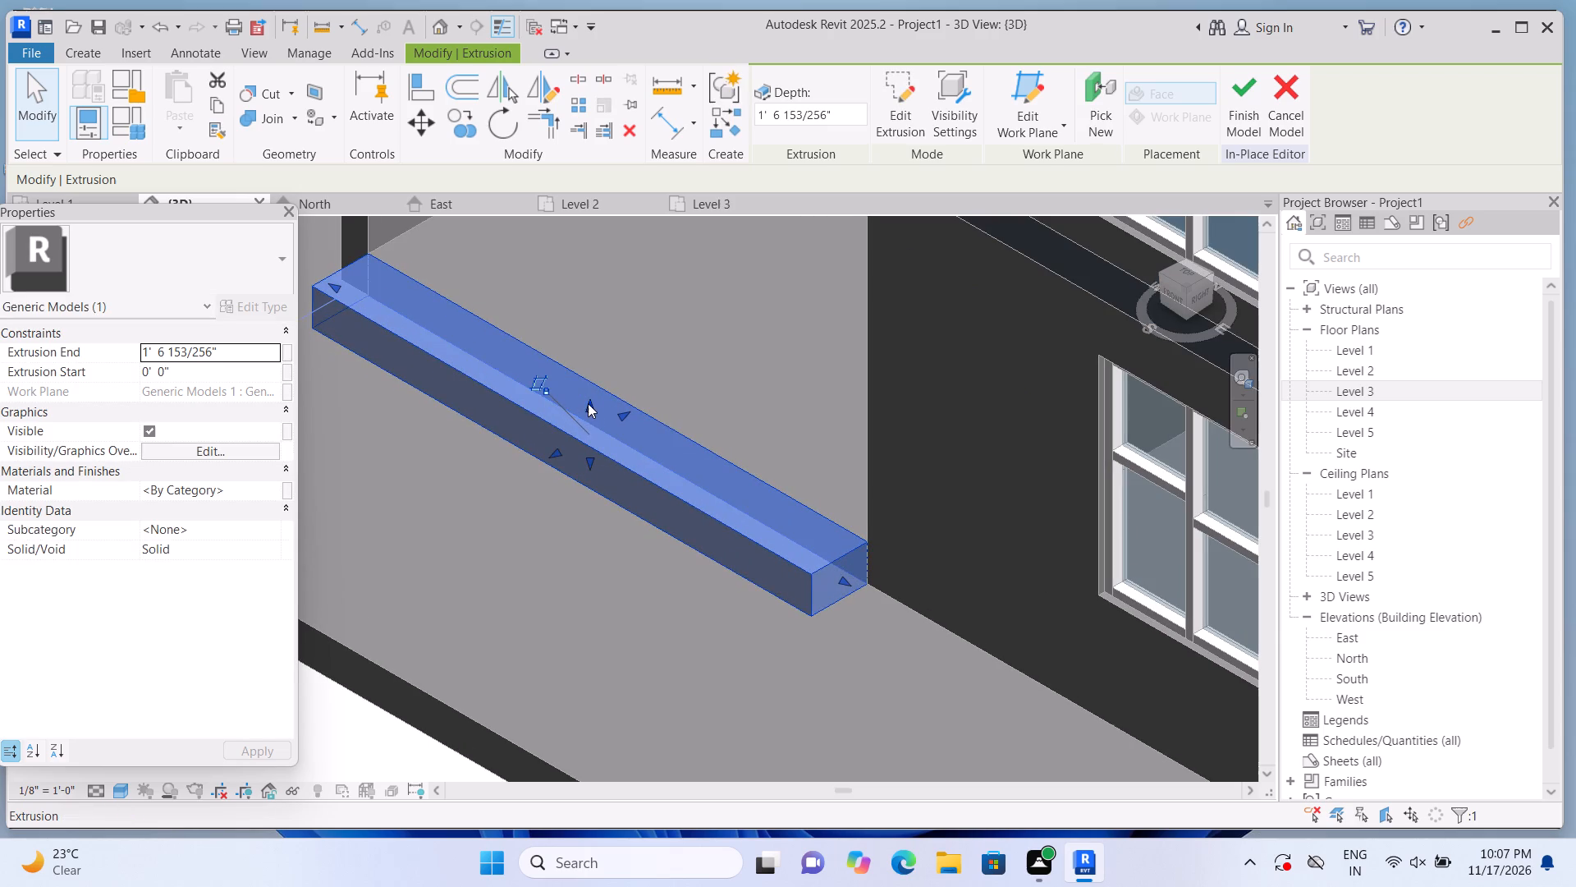
{"action": "left_click_drag", "start_coordinate": [588, 402], "coordinate": [597, 433]}
{"action": "scroll", "coordinate": [596, 424], "scroll_direction": "down", "scroll_amount": 2}
{"action": "scroll", "coordinate": [591, 435], "scroll_direction": "up", "scroll_amount": 2}
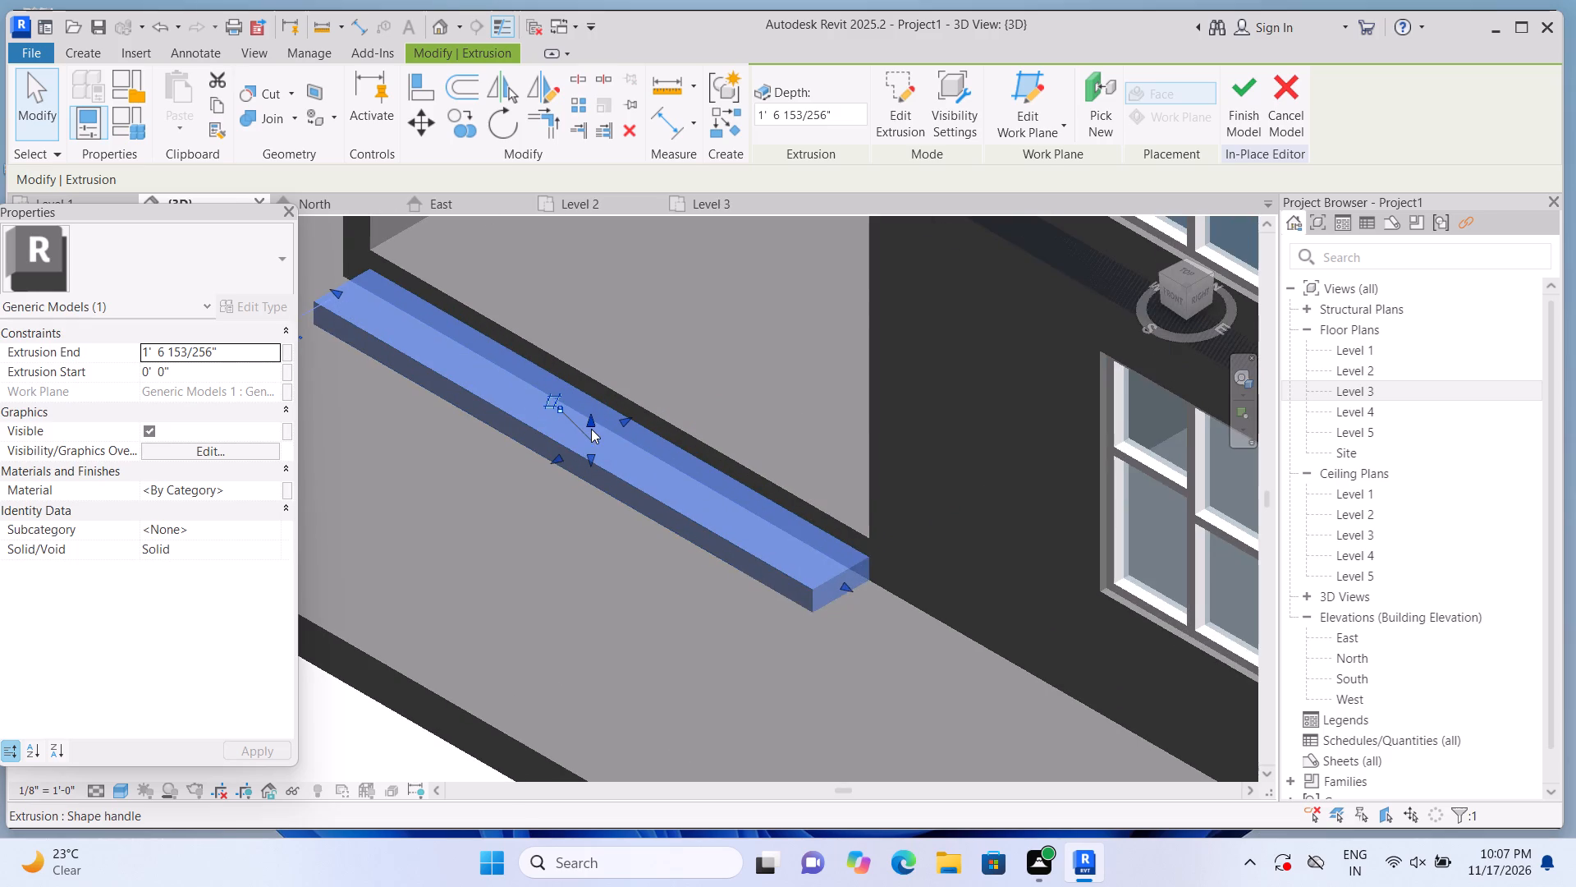
{"action": "left_click", "coordinate": [589, 421]}
{"action": "scroll", "coordinate": [616, 468], "scroll_direction": "down", "scroll_amount": 3}
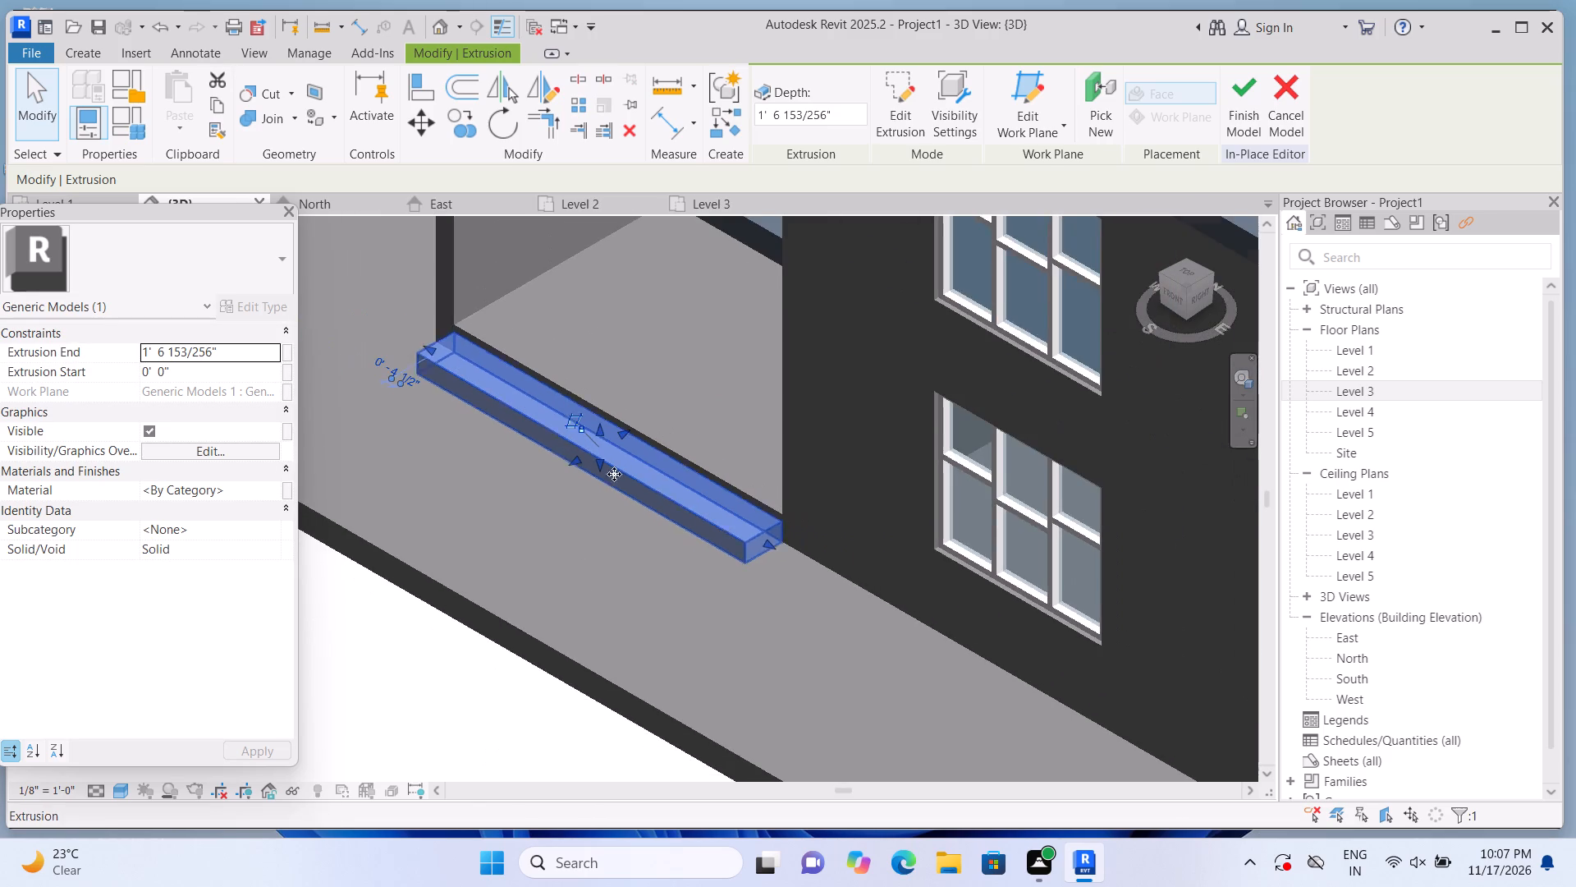
{"action": "left_click", "coordinate": [474, 732]}
{"action": "scroll", "coordinate": [561, 528], "scroll_direction": "up", "scroll_amount": 2}
{"action": "left_click", "coordinate": [579, 423]}
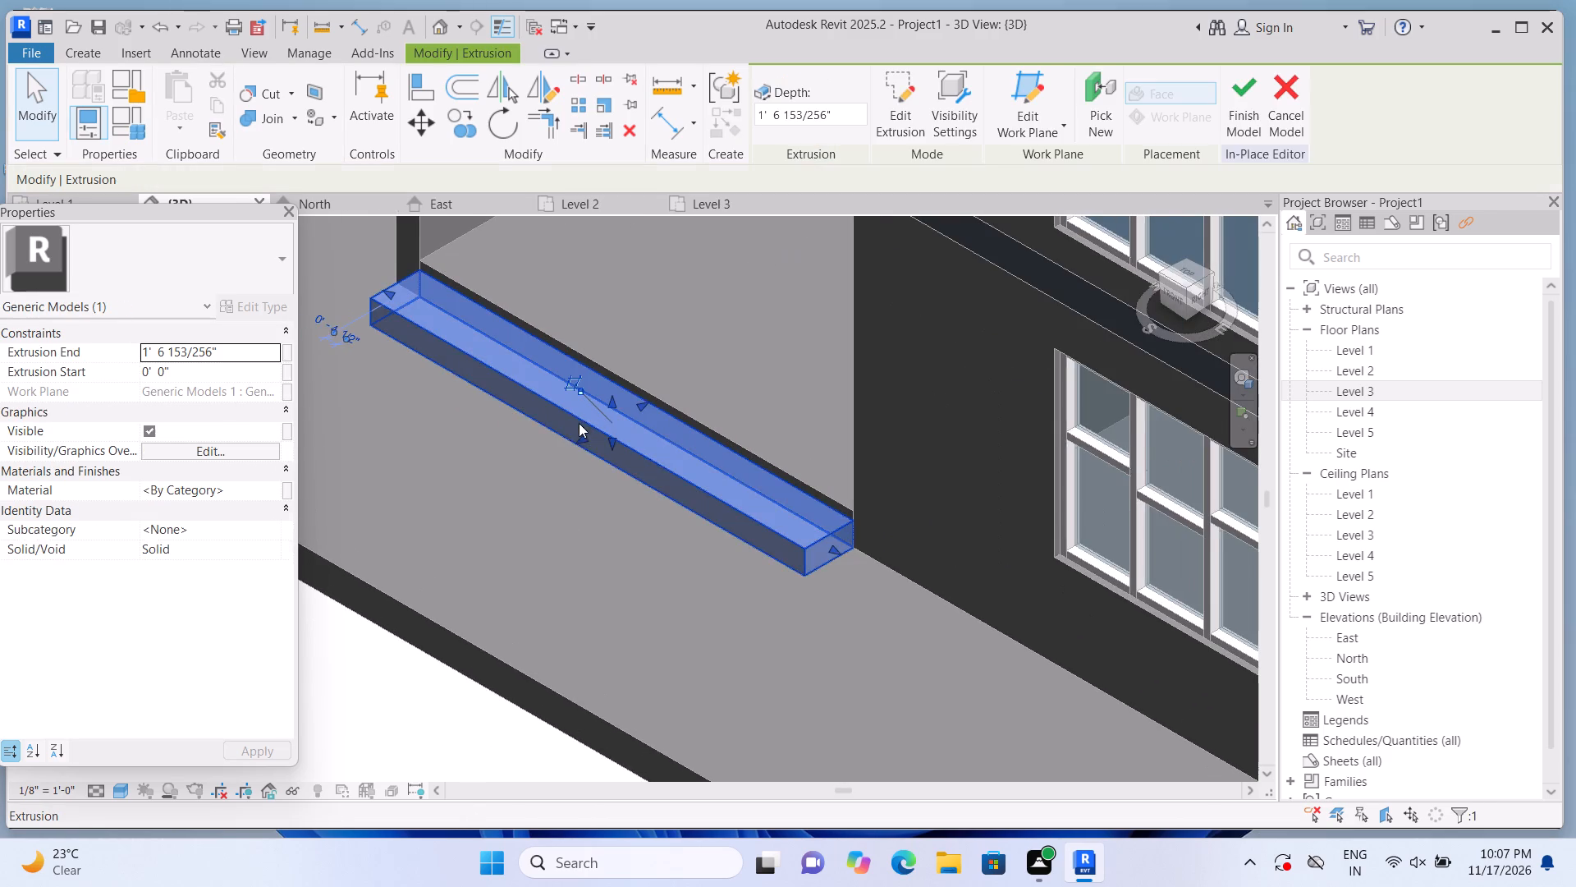
{"action": "scroll", "coordinate": [579, 423], "scroll_direction": "up", "scroll_amount": 1}
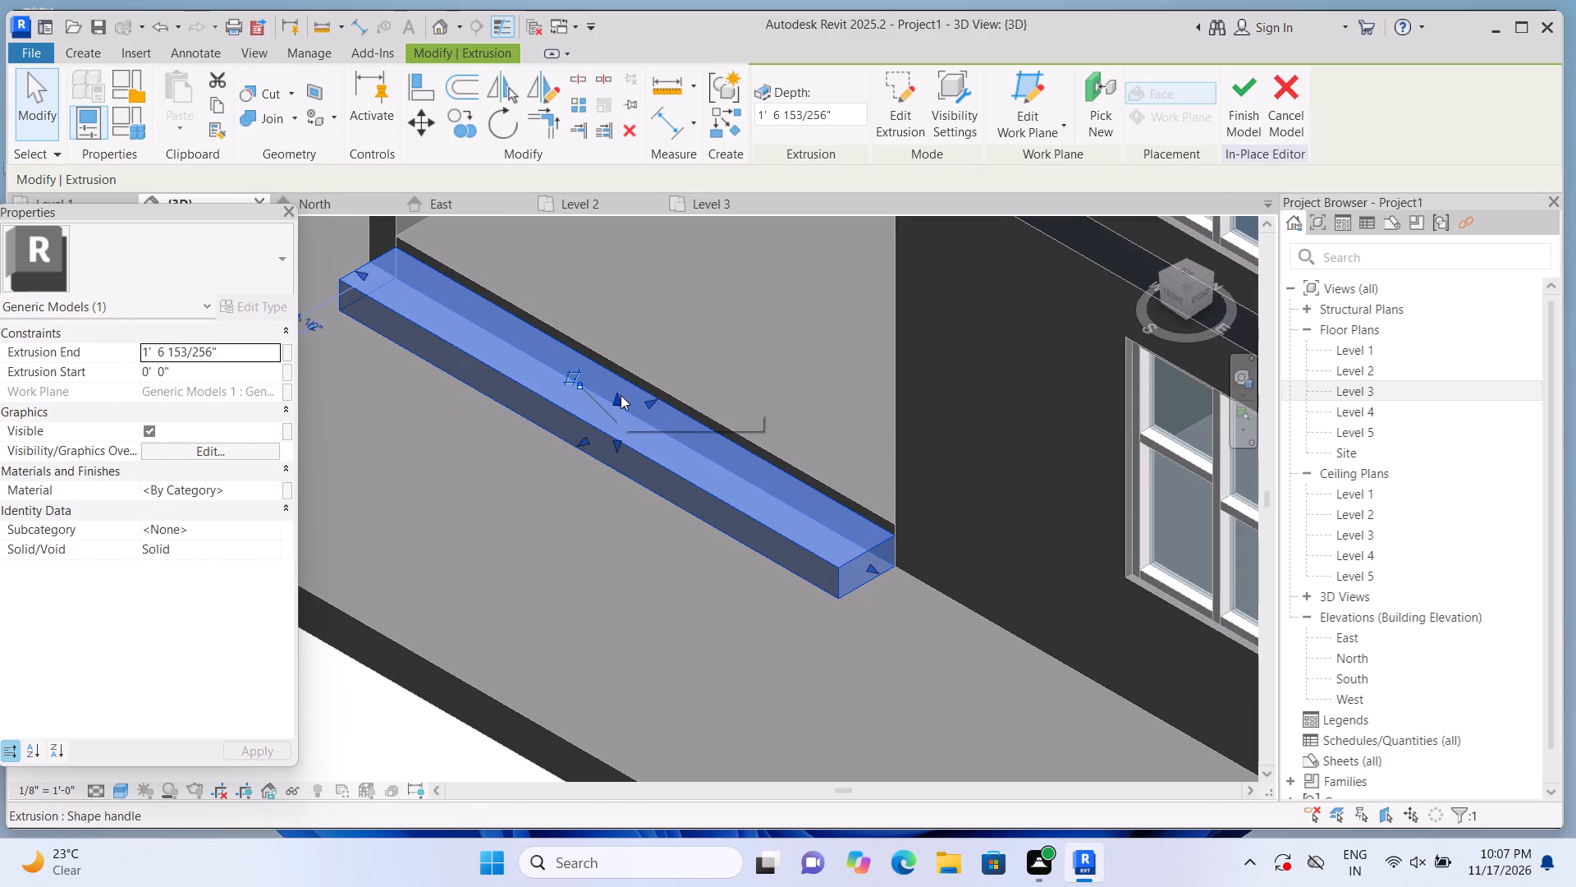
{"action": "left_click_drag", "start_coordinate": [621, 395], "coordinate": [619, 409]}
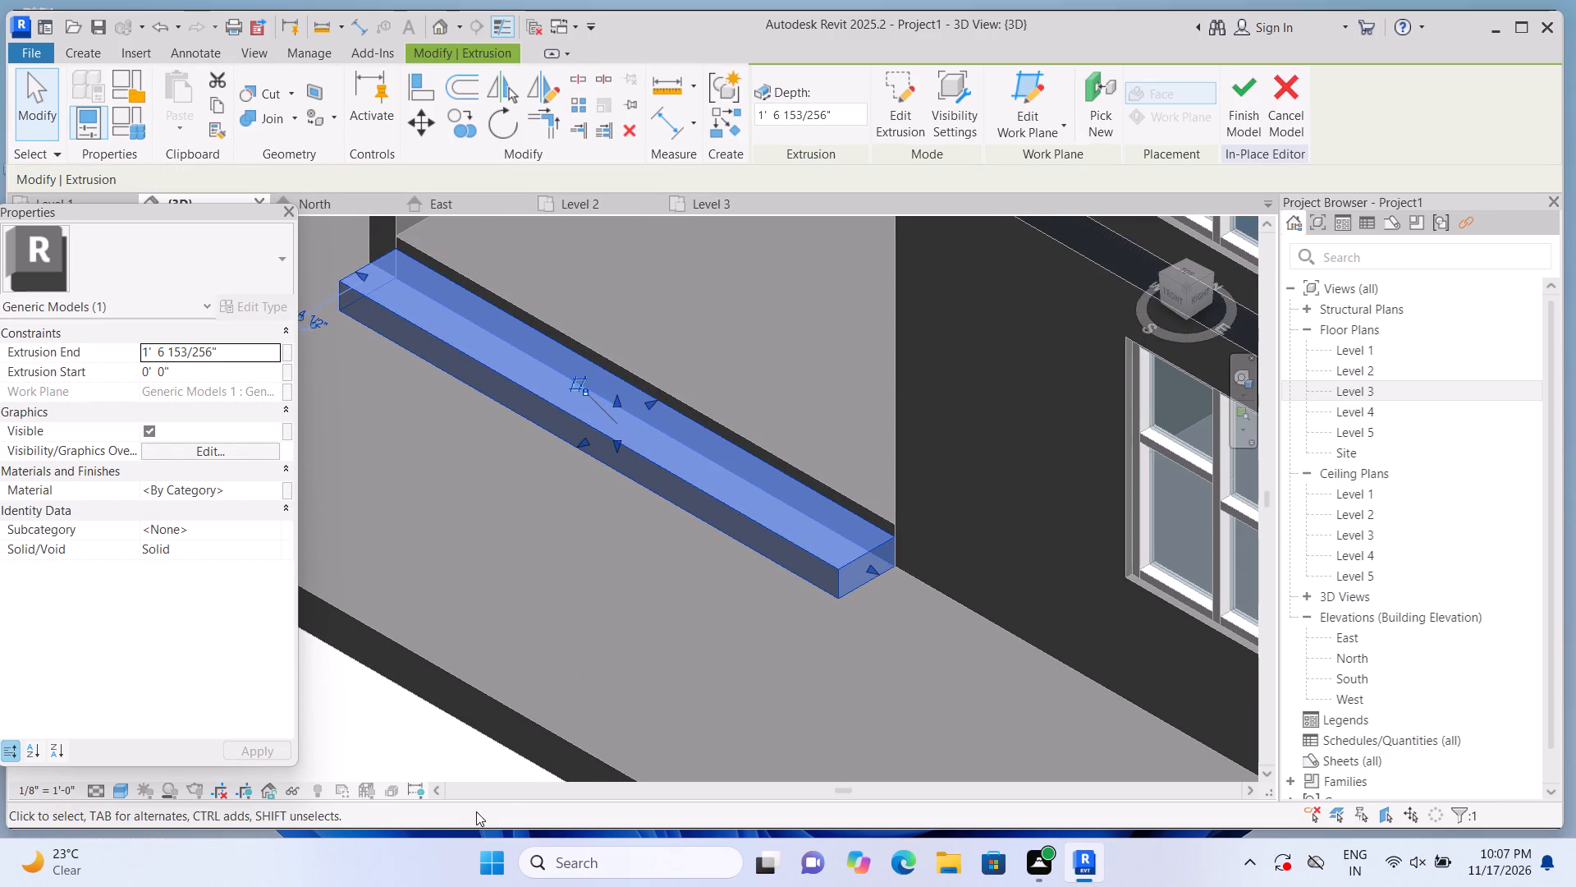
{"action": "left_click", "coordinate": [448, 746]}
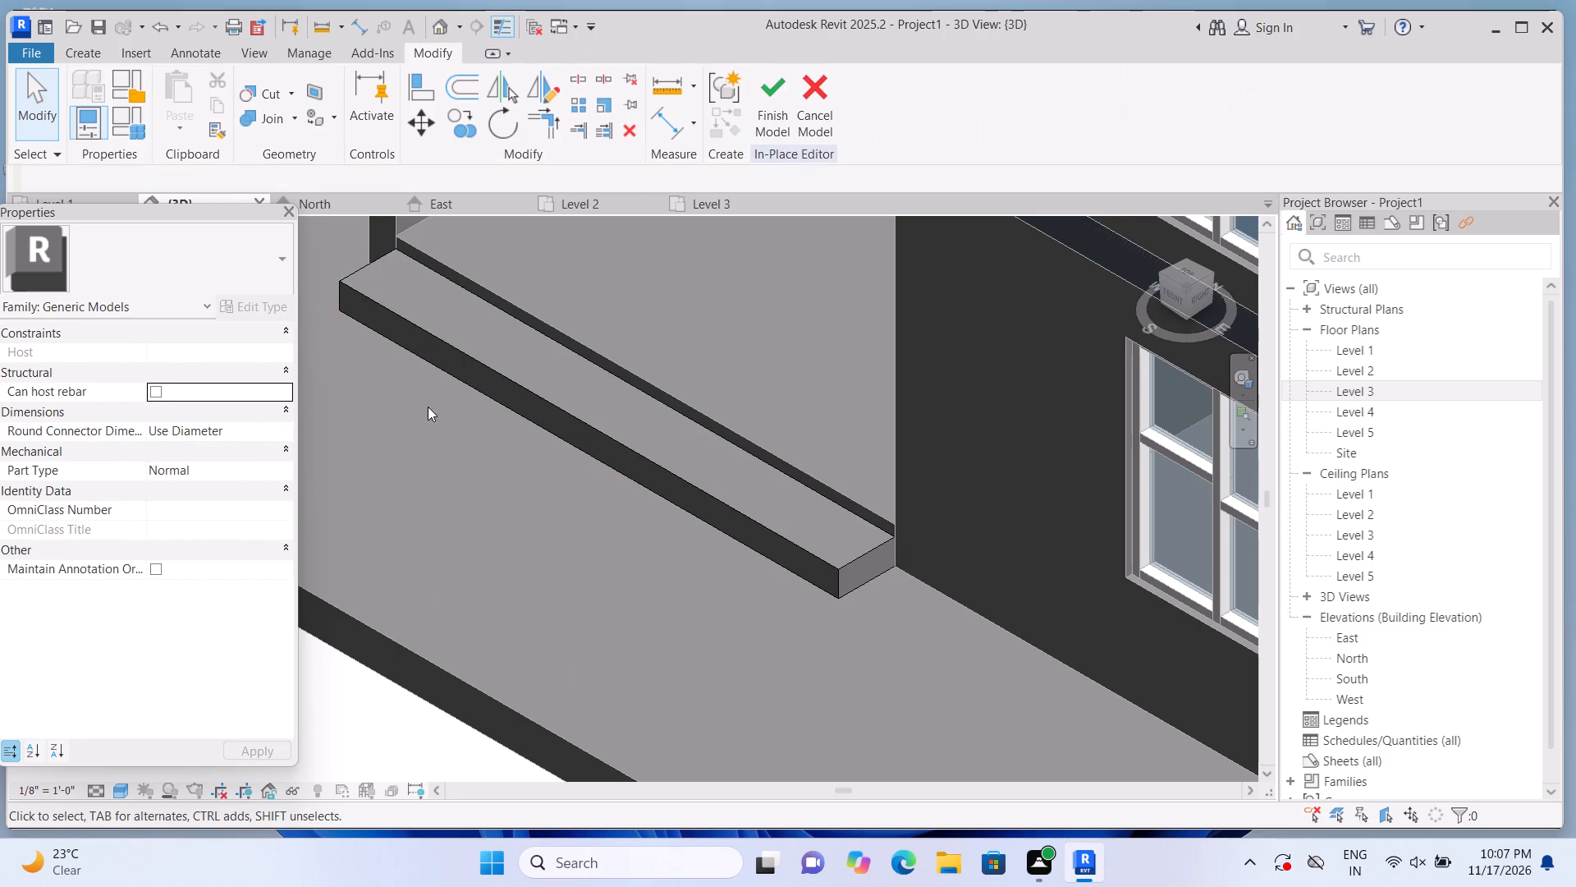
Extrude a second step from the first step block's front face, using a rectangle about 13'-9" long and a 1' 0" depth.
{"action": "left_click", "coordinate": [78, 59]}
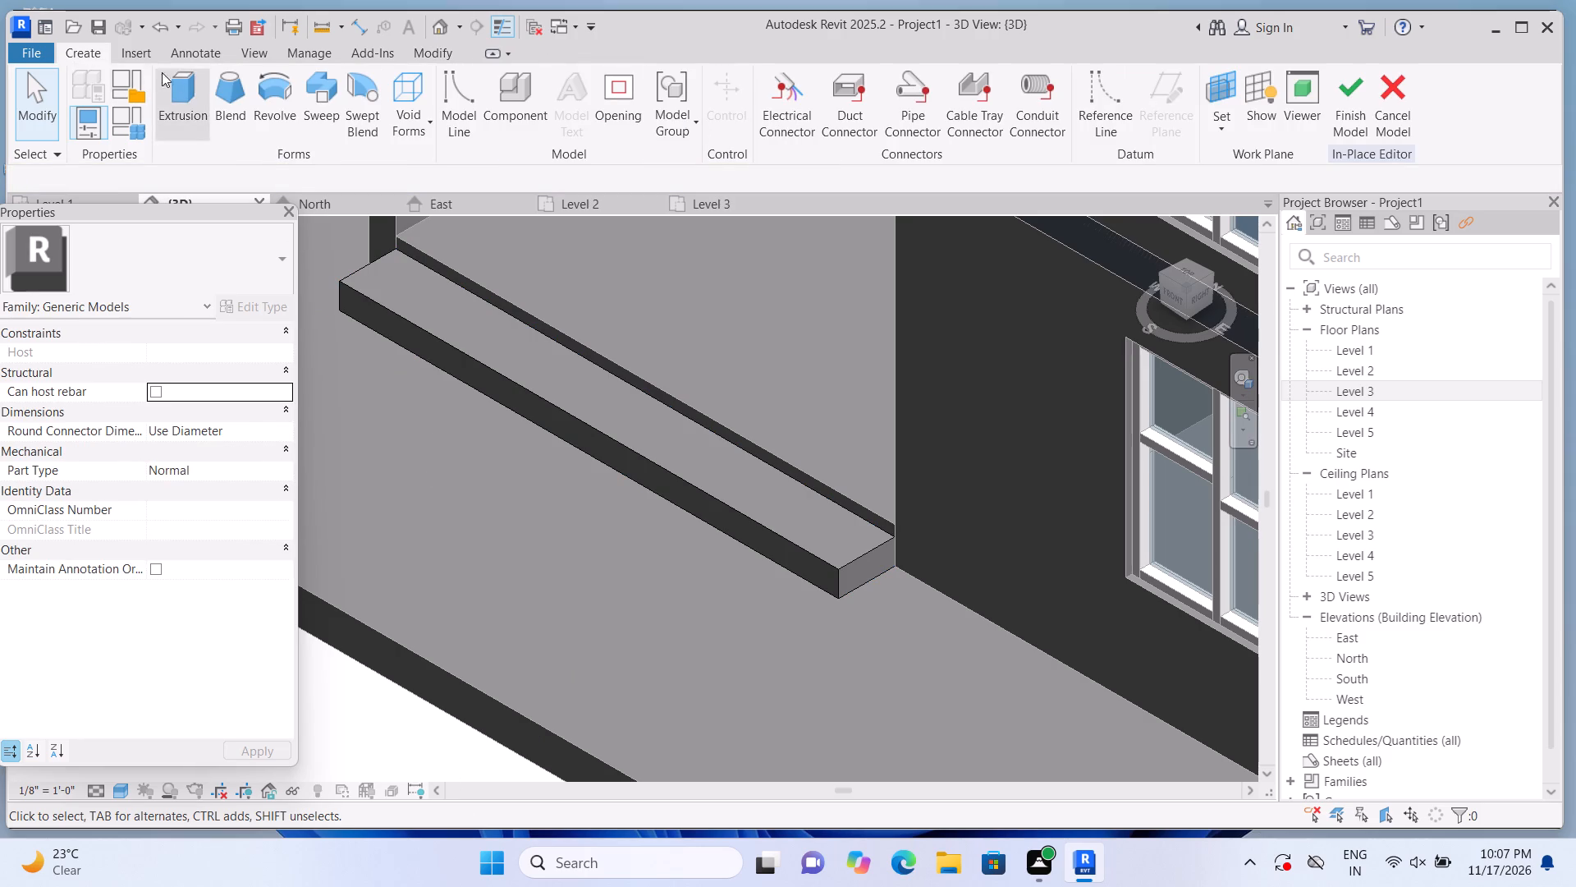
{"action": "left_click", "coordinate": [175, 76]}
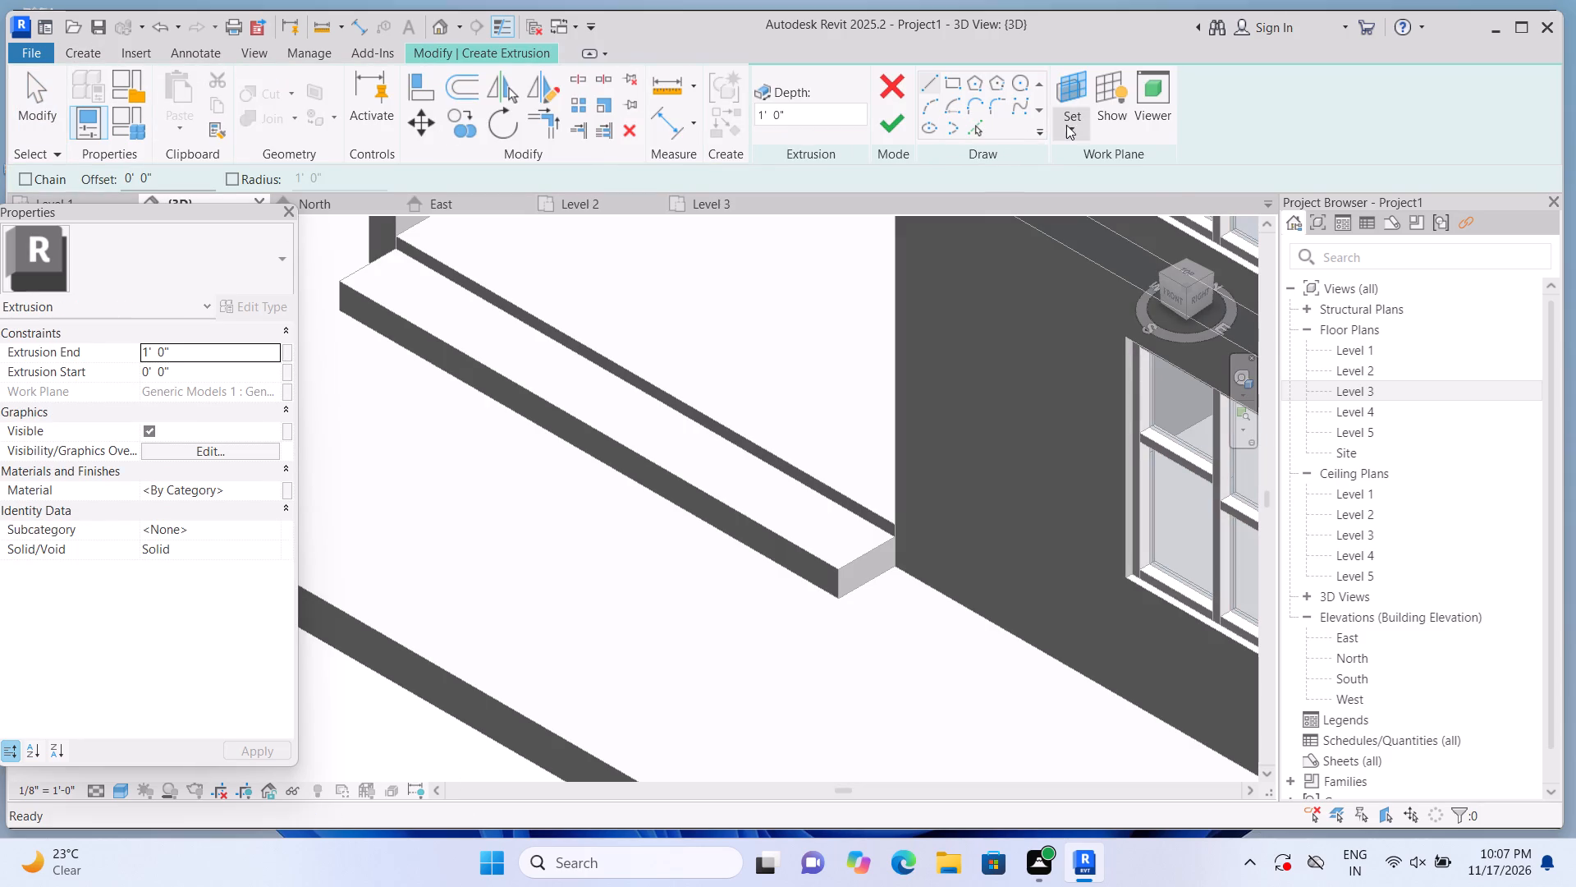
{"action": "left_click", "coordinate": [1068, 125]}
{"action": "left_click", "coordinate": [1083, 199]}
{"action": "scroll", "coordinate": [818, 531], "scroll_direction": "up", "scroll_amount": 1}
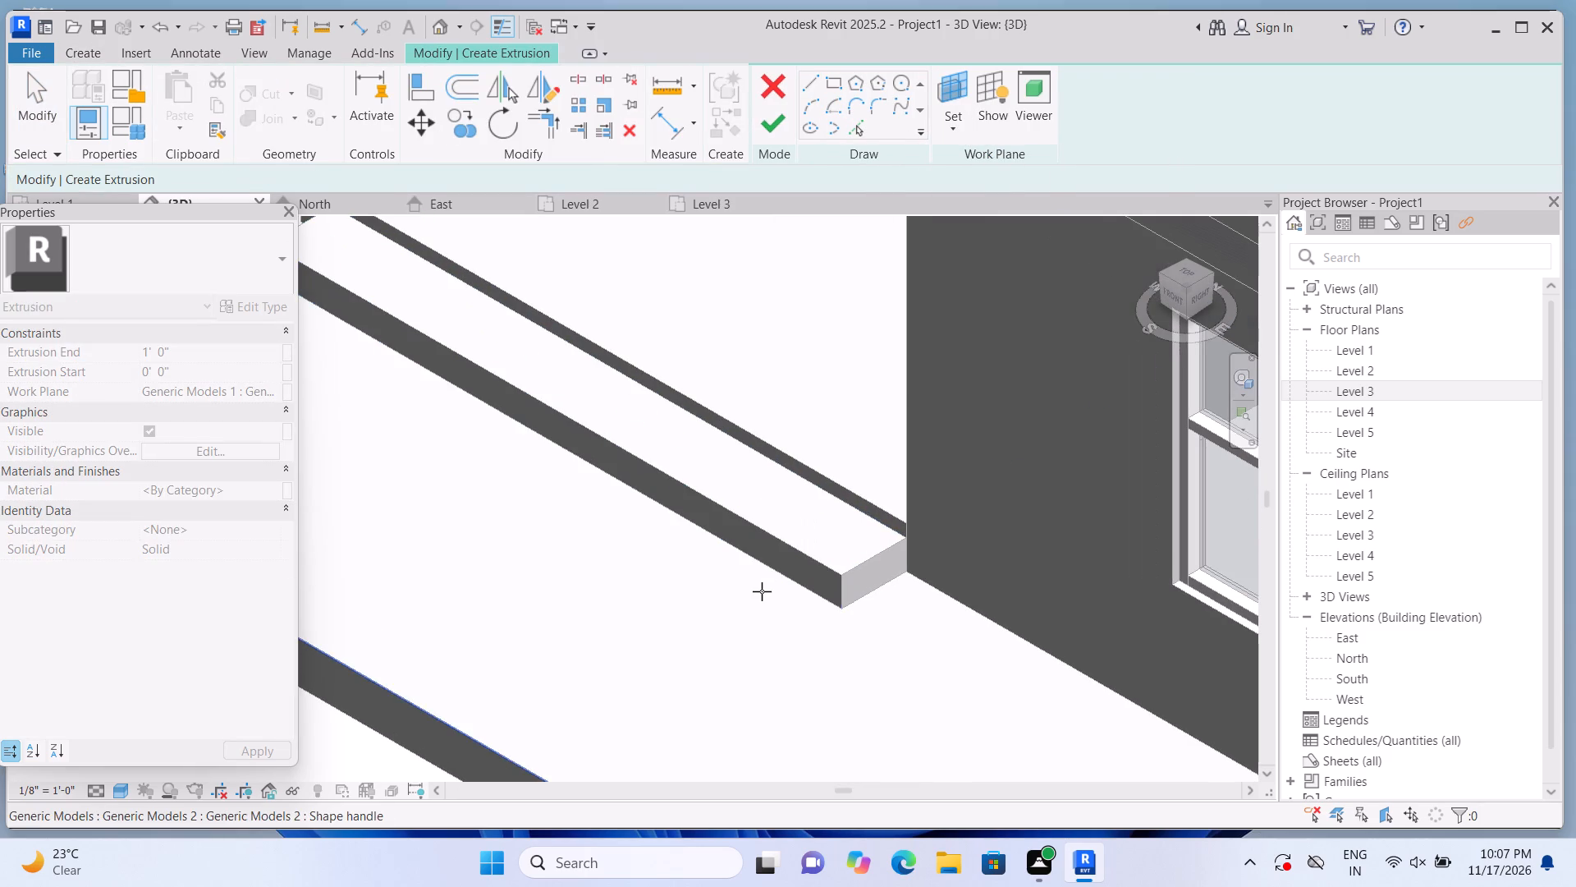
{"action": "left_click", "coordinate": [781, 539]}
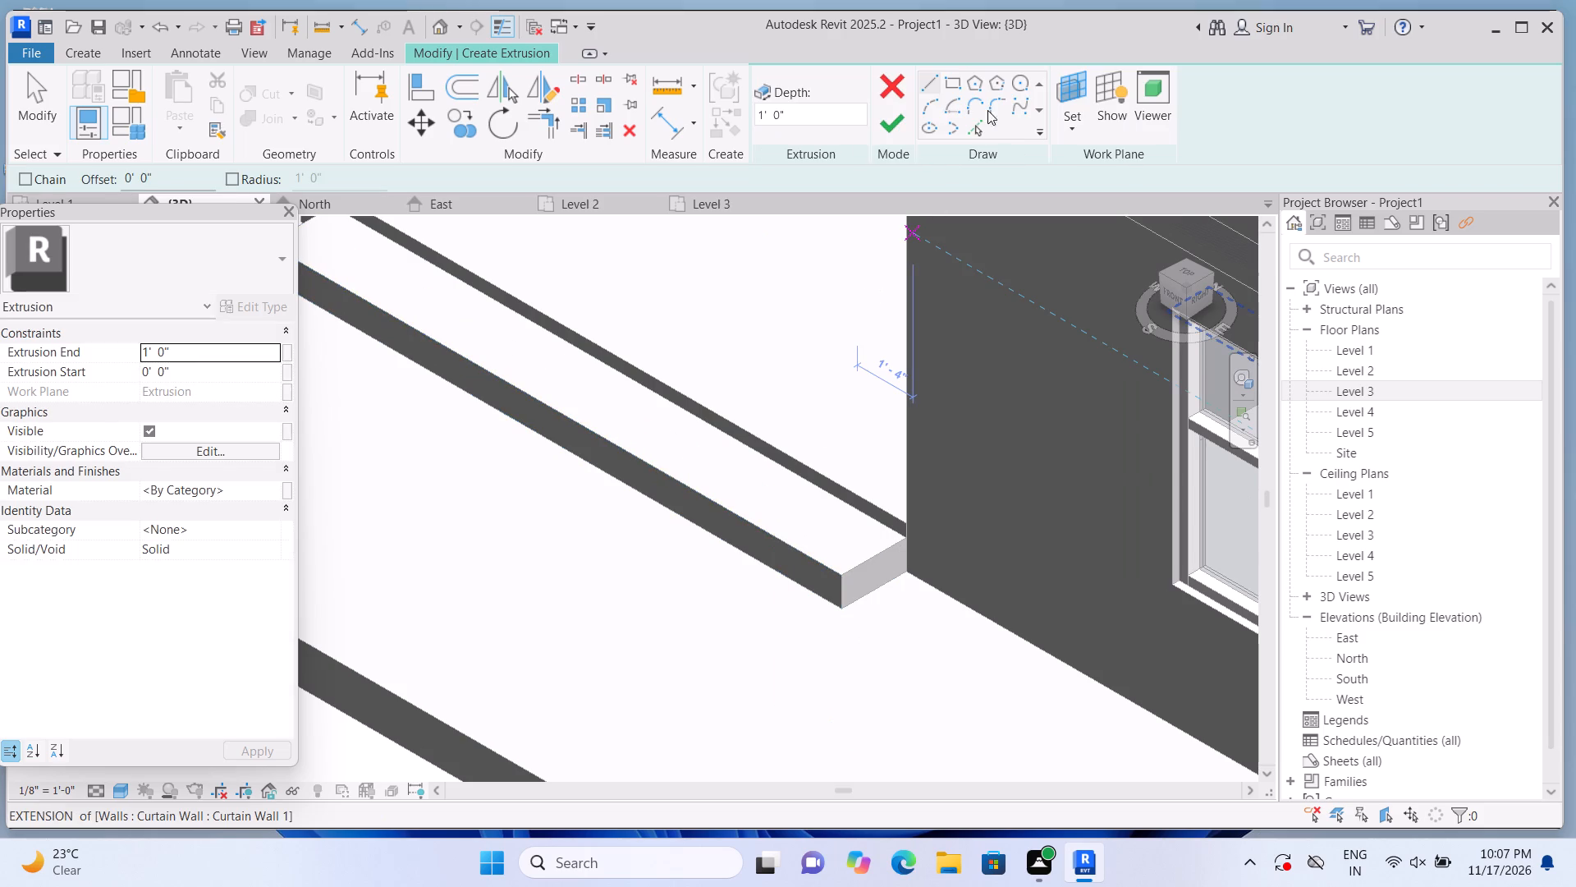
{"action": "left_click", "coordinate": [957, 85]}
{"action": "scroll", "coordinate": [427, 421], "scroll_direction": "down", "scroll_amount": 2}
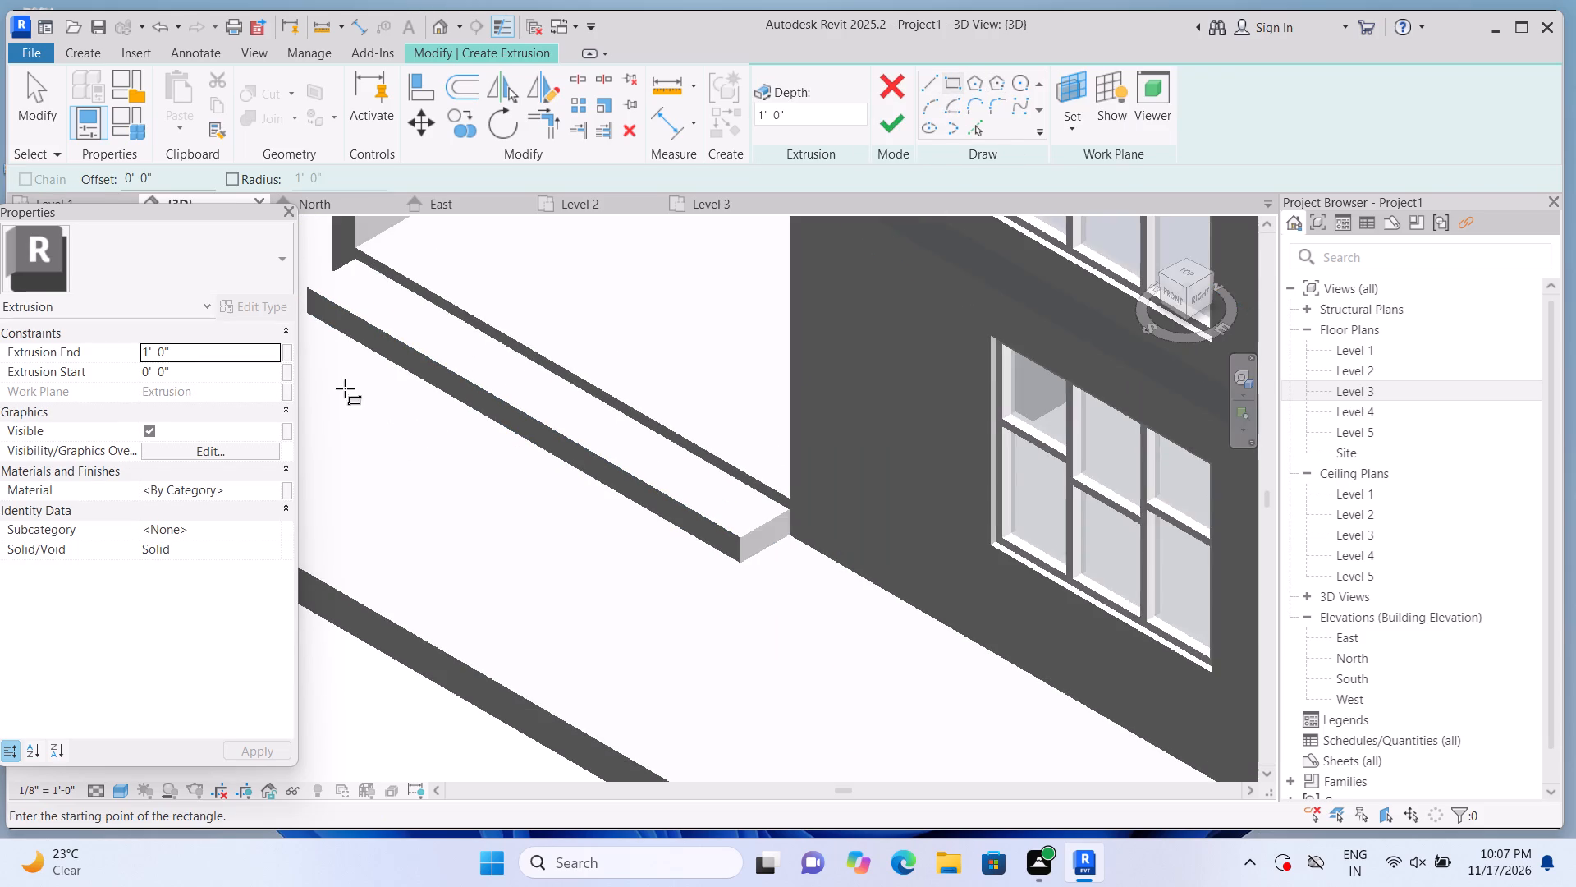
{"action": "scroll", "coordinate": [337, 380], "scroll_direction": "up", "scroll_amount": 1}
{"action": "scroll", "coordinate": [309, 355], "scroll_direction": "down", "scroll_amount": 2}
{"action": "middle_click_drag", "start_coordinate": [318, 351], "coordinate": [385, 395]}
{"action": "scroll", "coordinate": [372, 385], "scroll_direction": "up", "scroll_amount": 2}
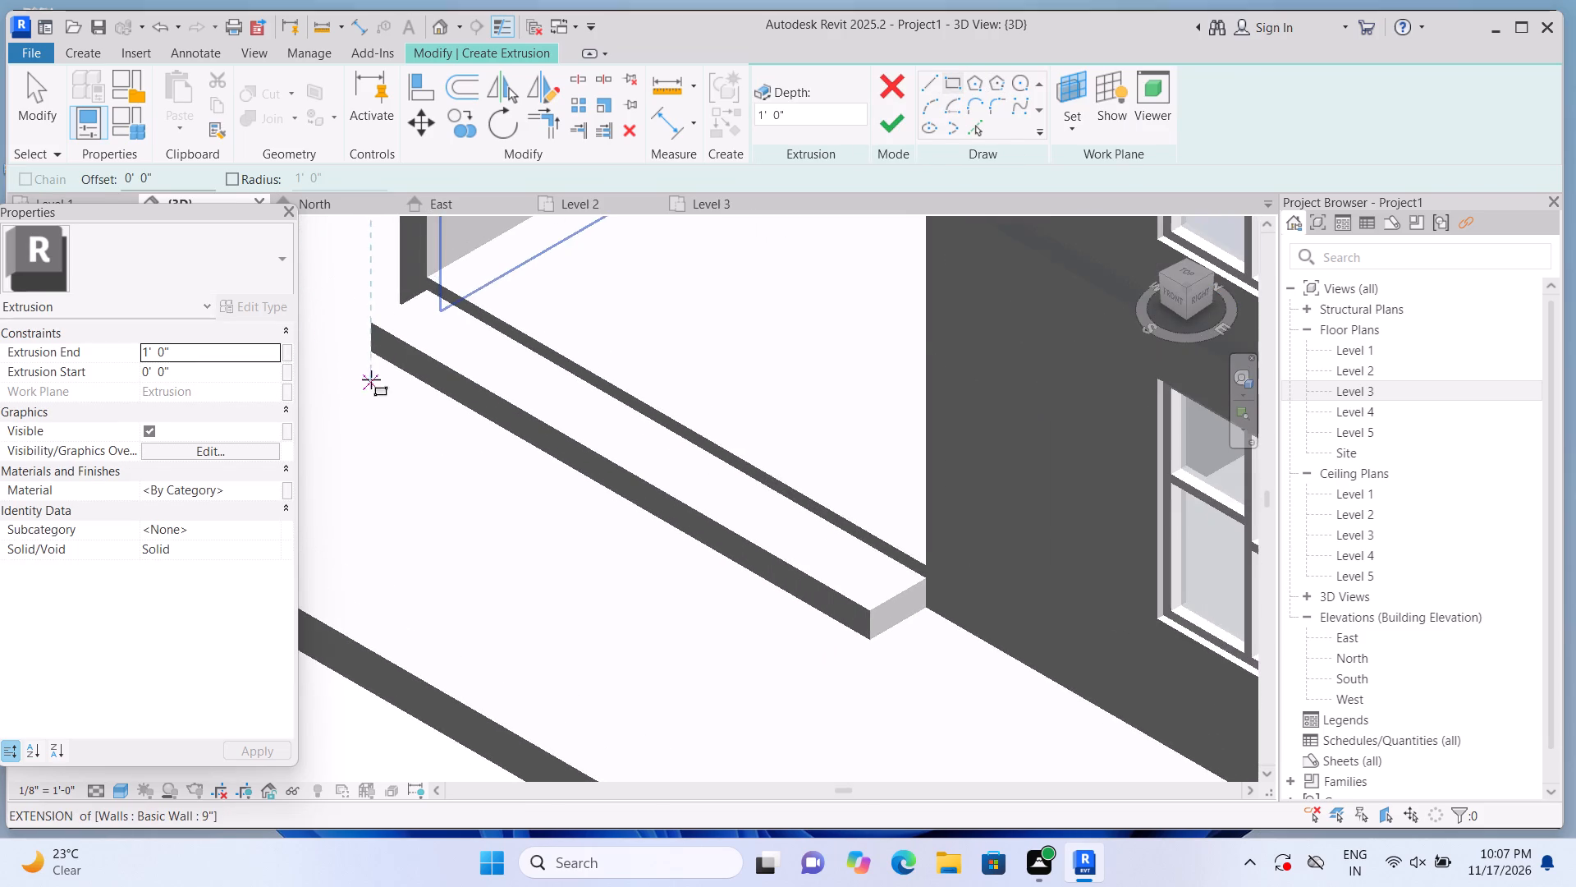
{"action": "left_click", "coordinate": [373, 348]}
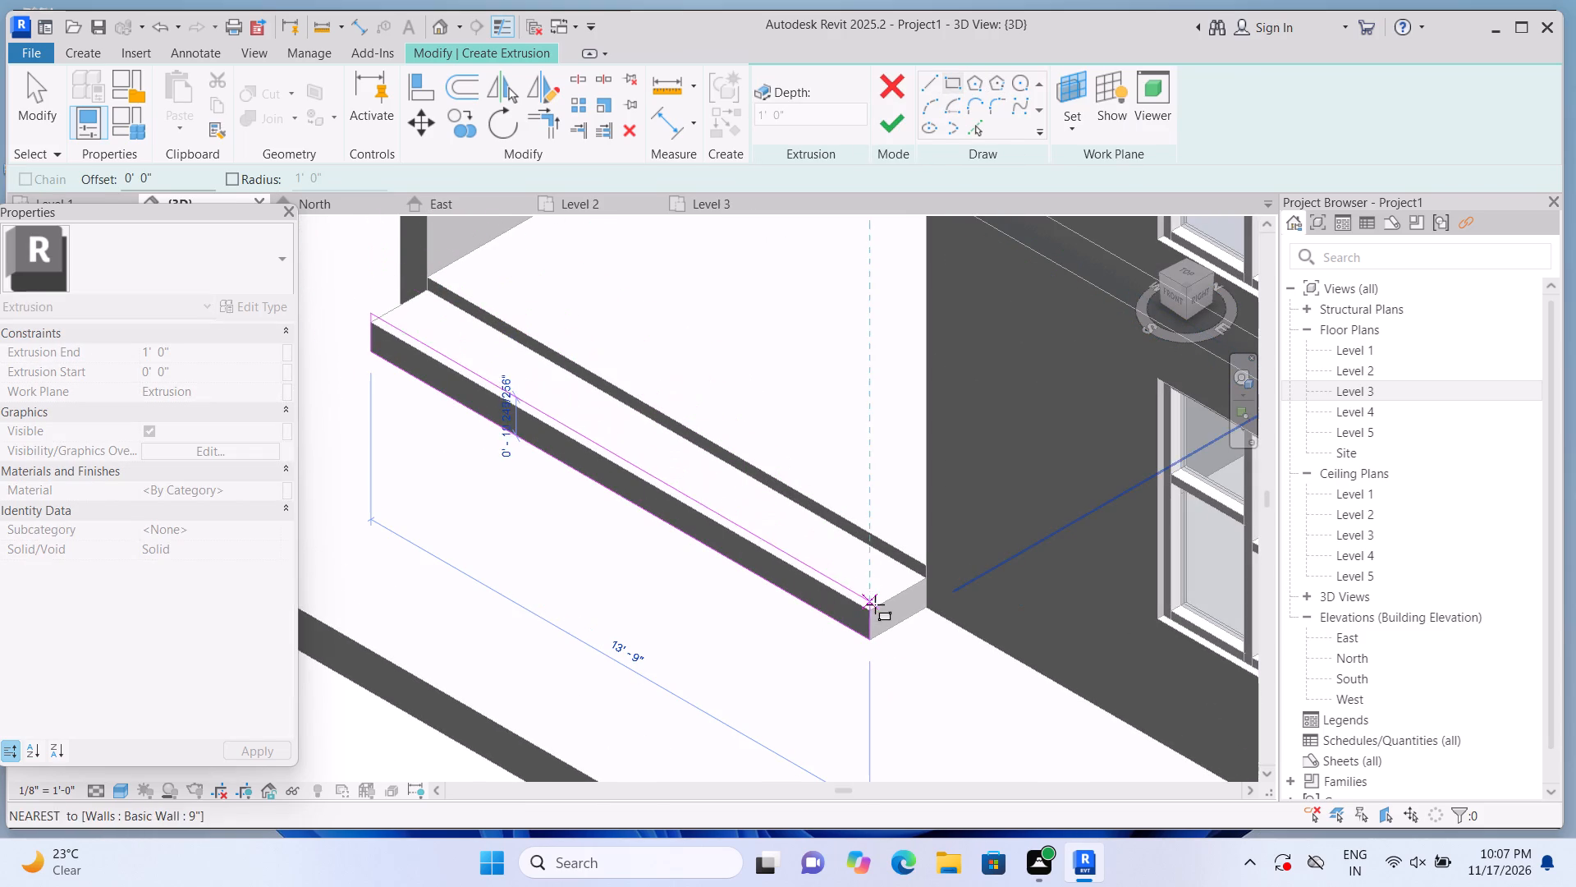
{"action": "left_click", "coordinate": [871, 607]}
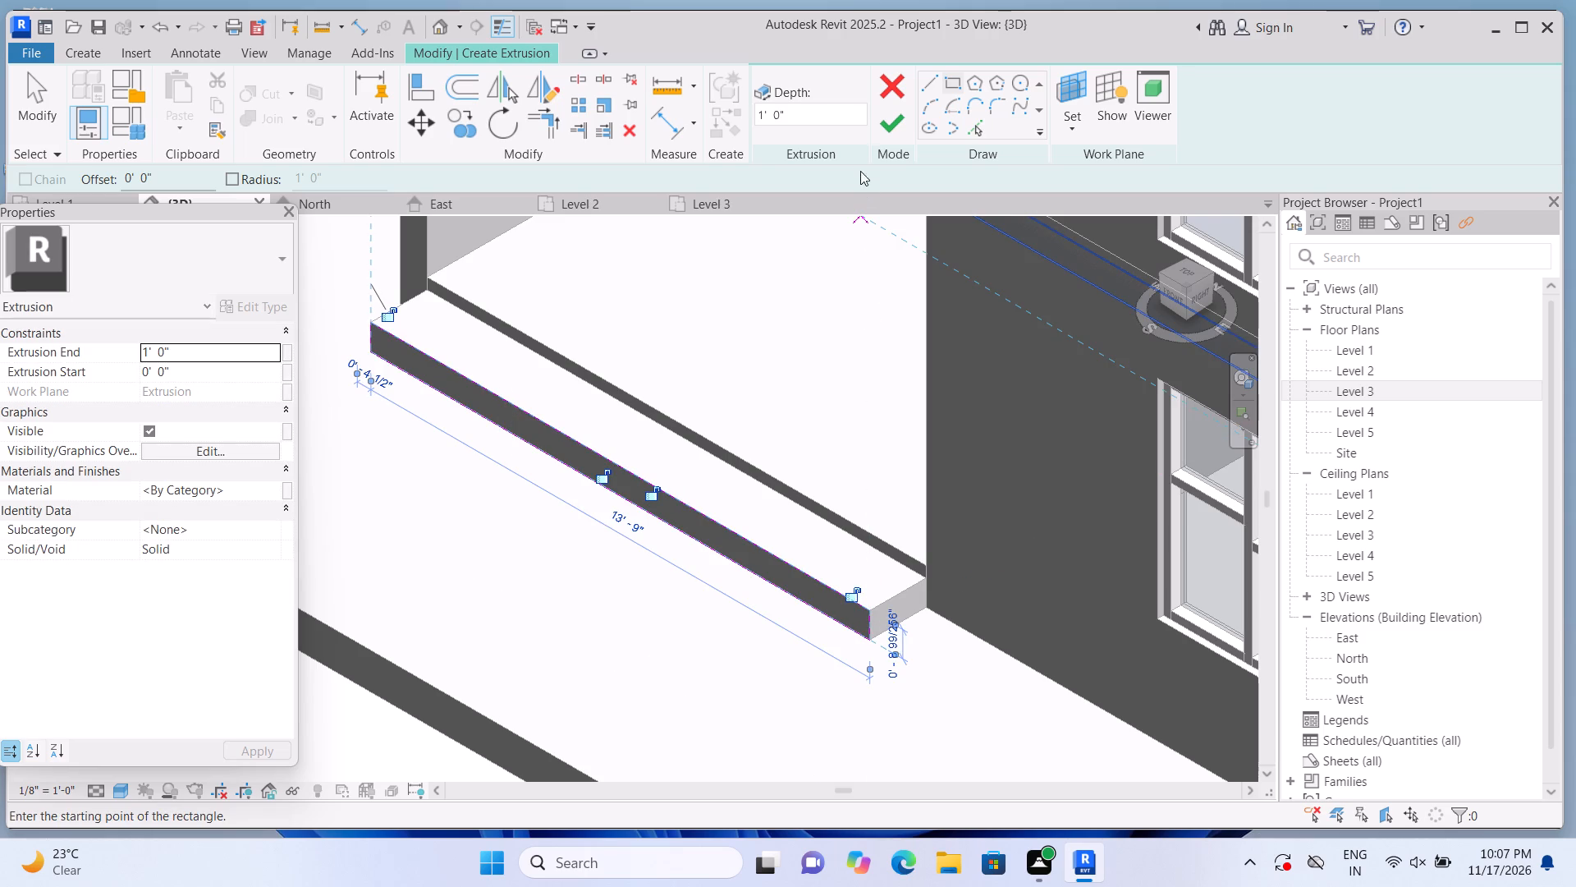
{"action": "left_click", "coordinate": [879, 124]}
Stretch the second step forward to a depth of about 1' 7.6" and lower the top faces of both steps.
{"action": "scroll", "coordinate": [565, 531], "scroll_direction": "up", "scroll_amount": 1}
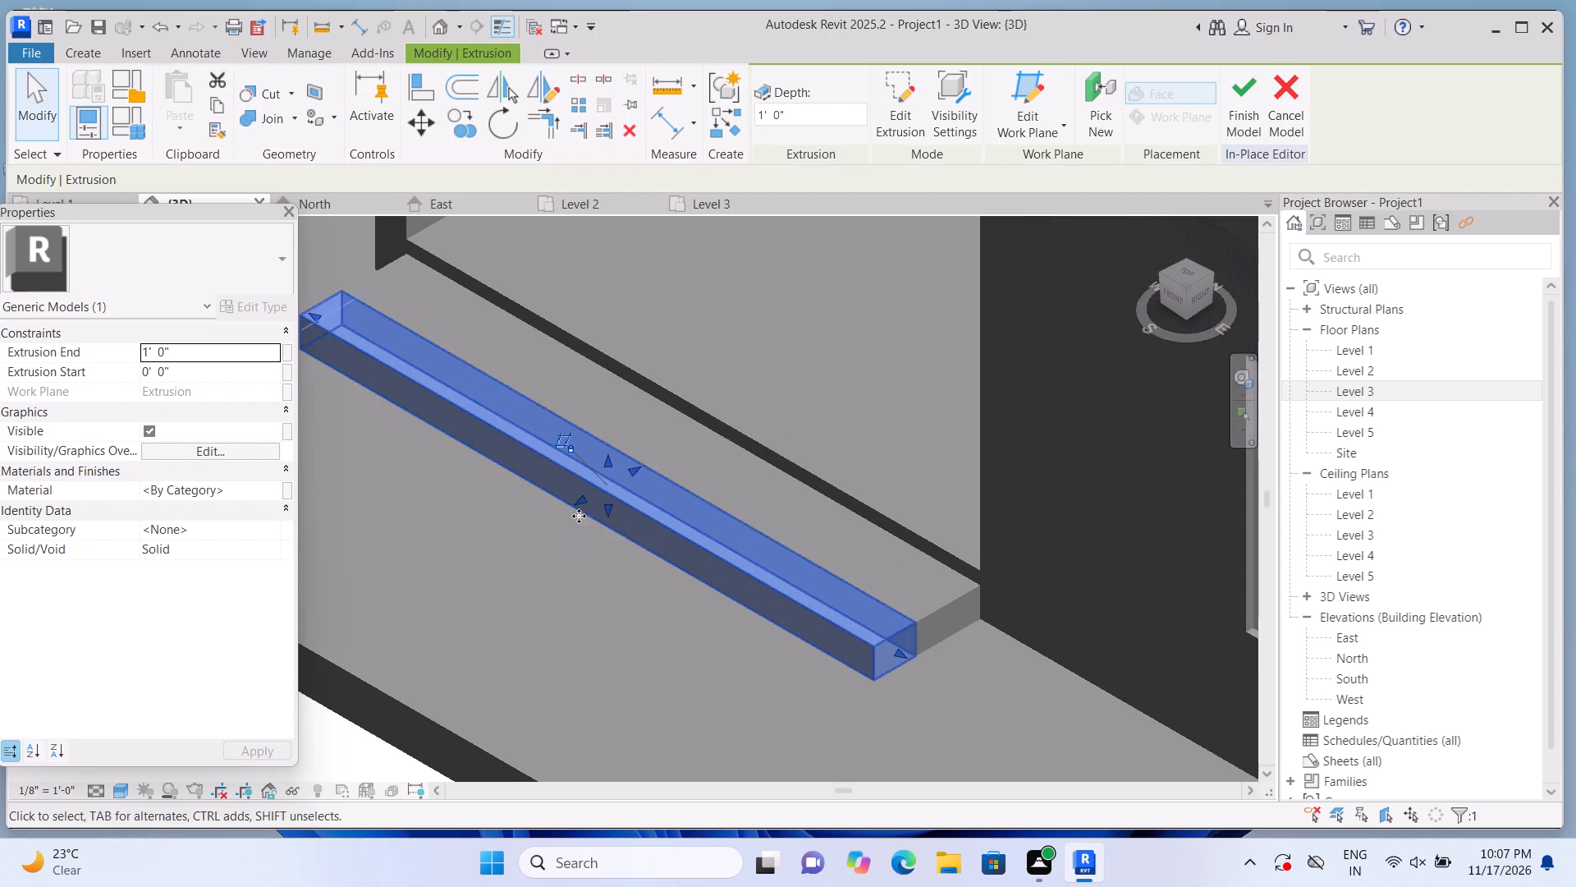
{"action": "left_click_drag", "start_coordinate": [584, 494], "coordinate": [563, 517]}
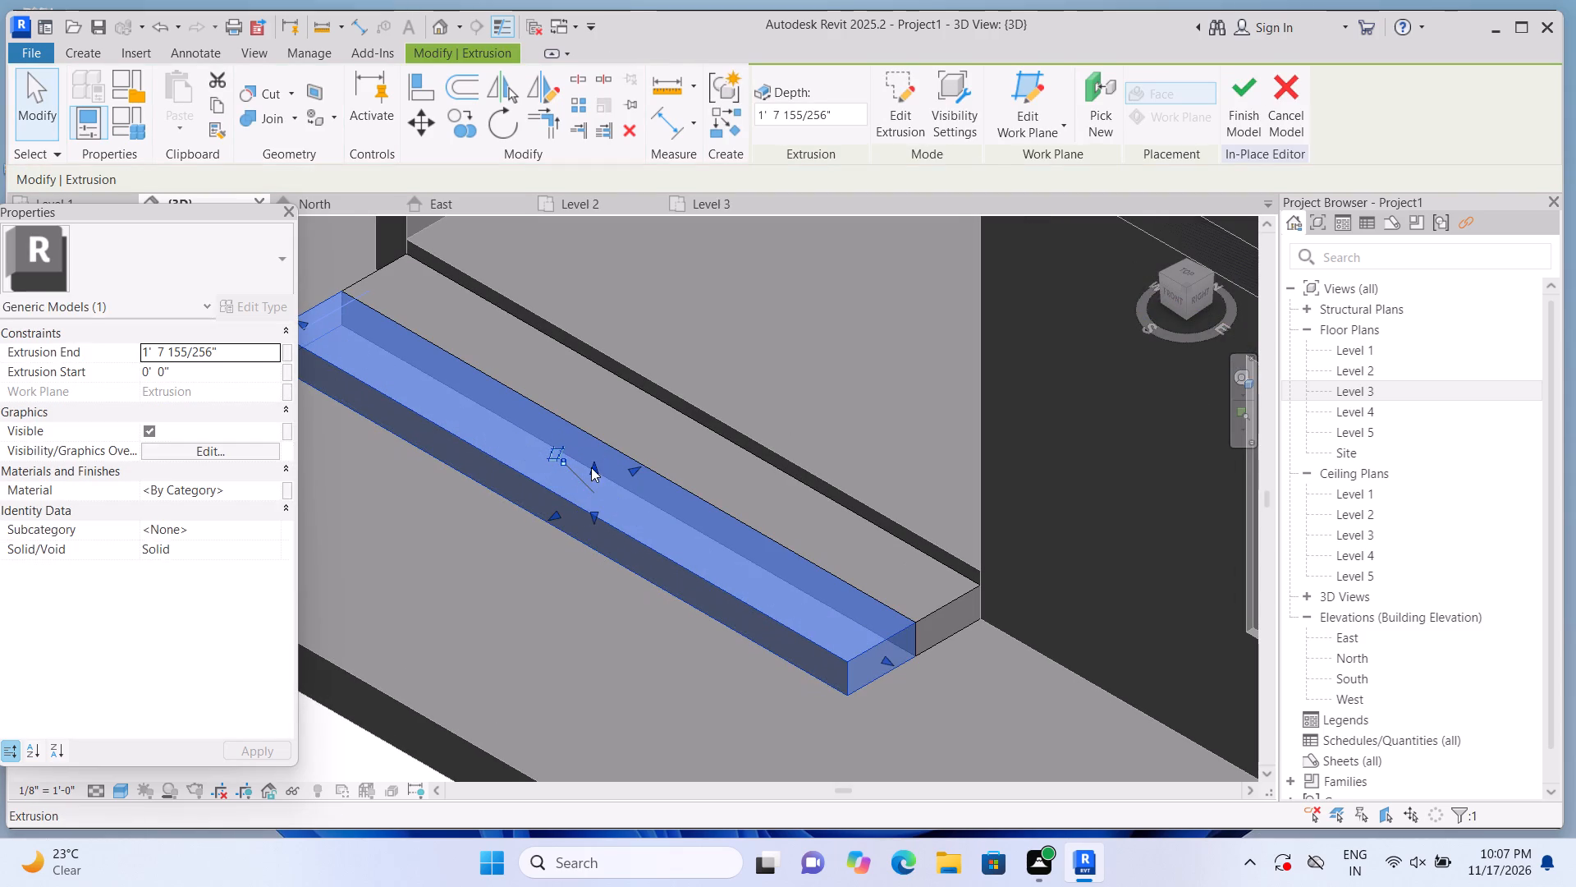
{"action": "left_click_drag", "start_coordinate": [593, 464], "coordinate": [595, 485]}
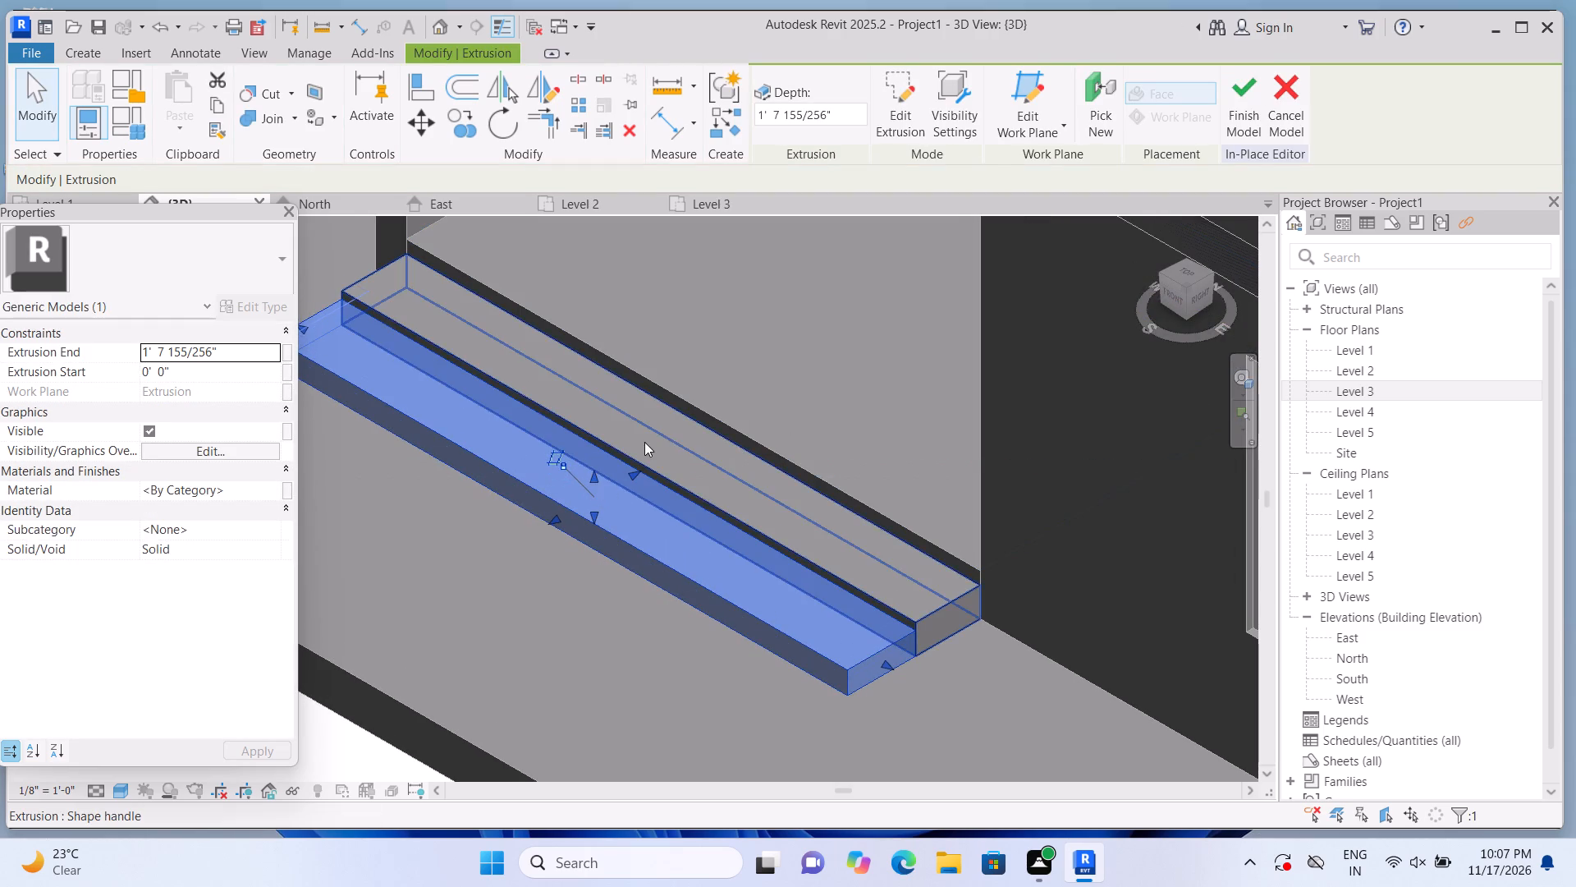
{"action": "left_click", "coordinate": [644, 440]}
{"action": "left_click_drag", "start_coordinate": [657, 429], "coordinate": [663, 453]}
{"action": "left_click", "coordinate": [612, 520]}
{"action": "left_click_drag", "start_coordinate": [593, 472], "coordinate": [593, 497]}
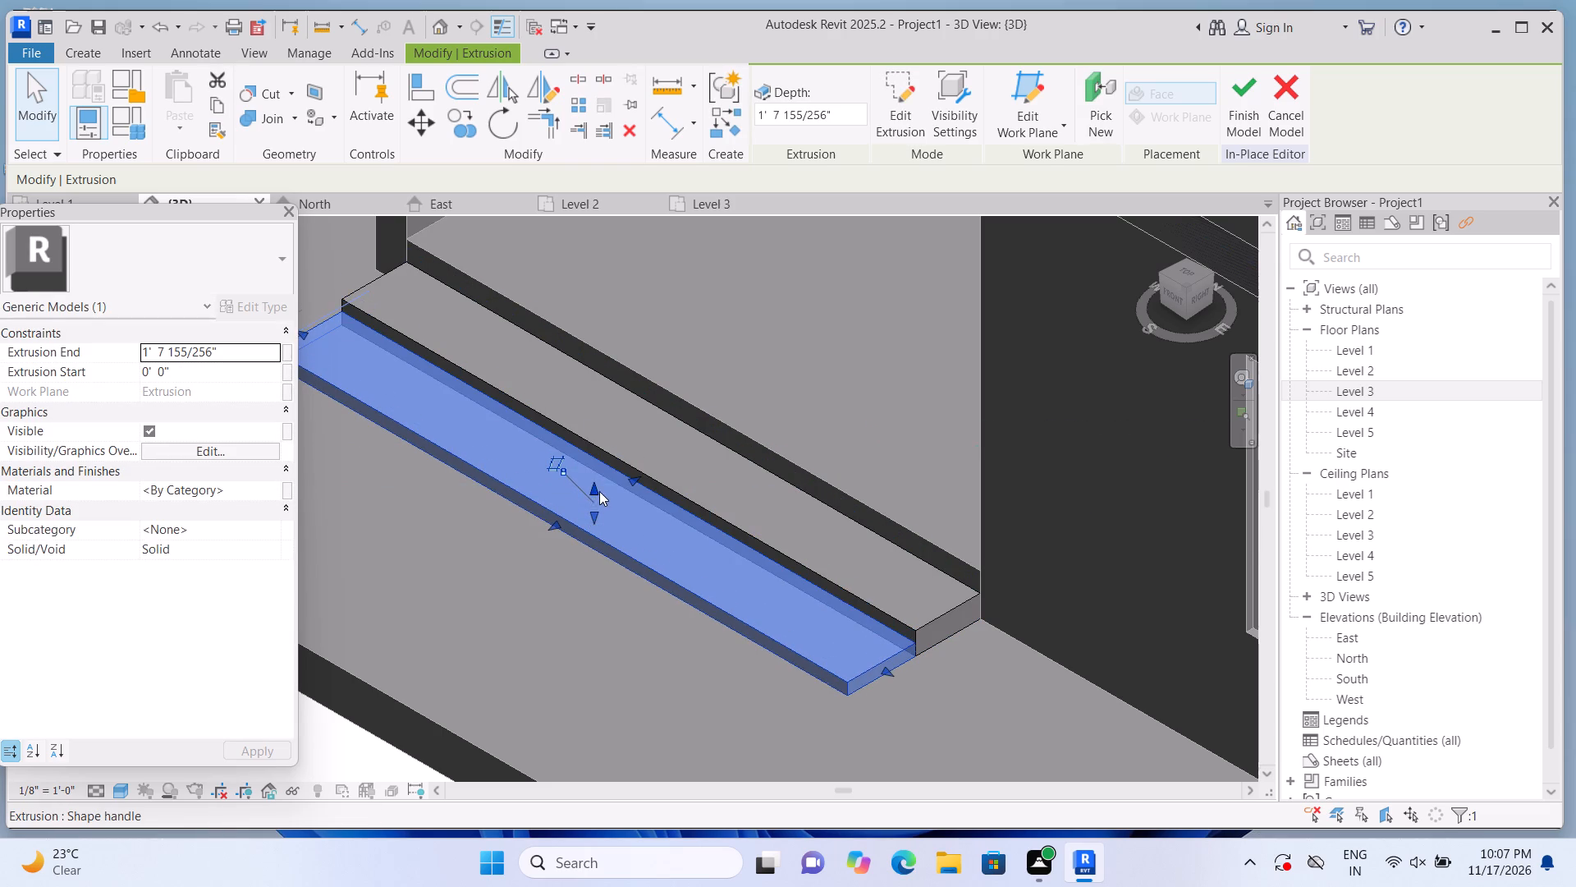
{"action": "scroll", "coordinate": [599, 491], "scroll_direction": "down", "scroll_amount": 2}
{"action": "left_click", "coordinate": [428, 723]}
Extrude a third step from the second step's front face, using a rectangle about 13'-9" long and a 1' 0" depth.
{"action": "scroll", "coordinate": [369, 435], "scroll_direction": "up", "scroll_amount": 1}
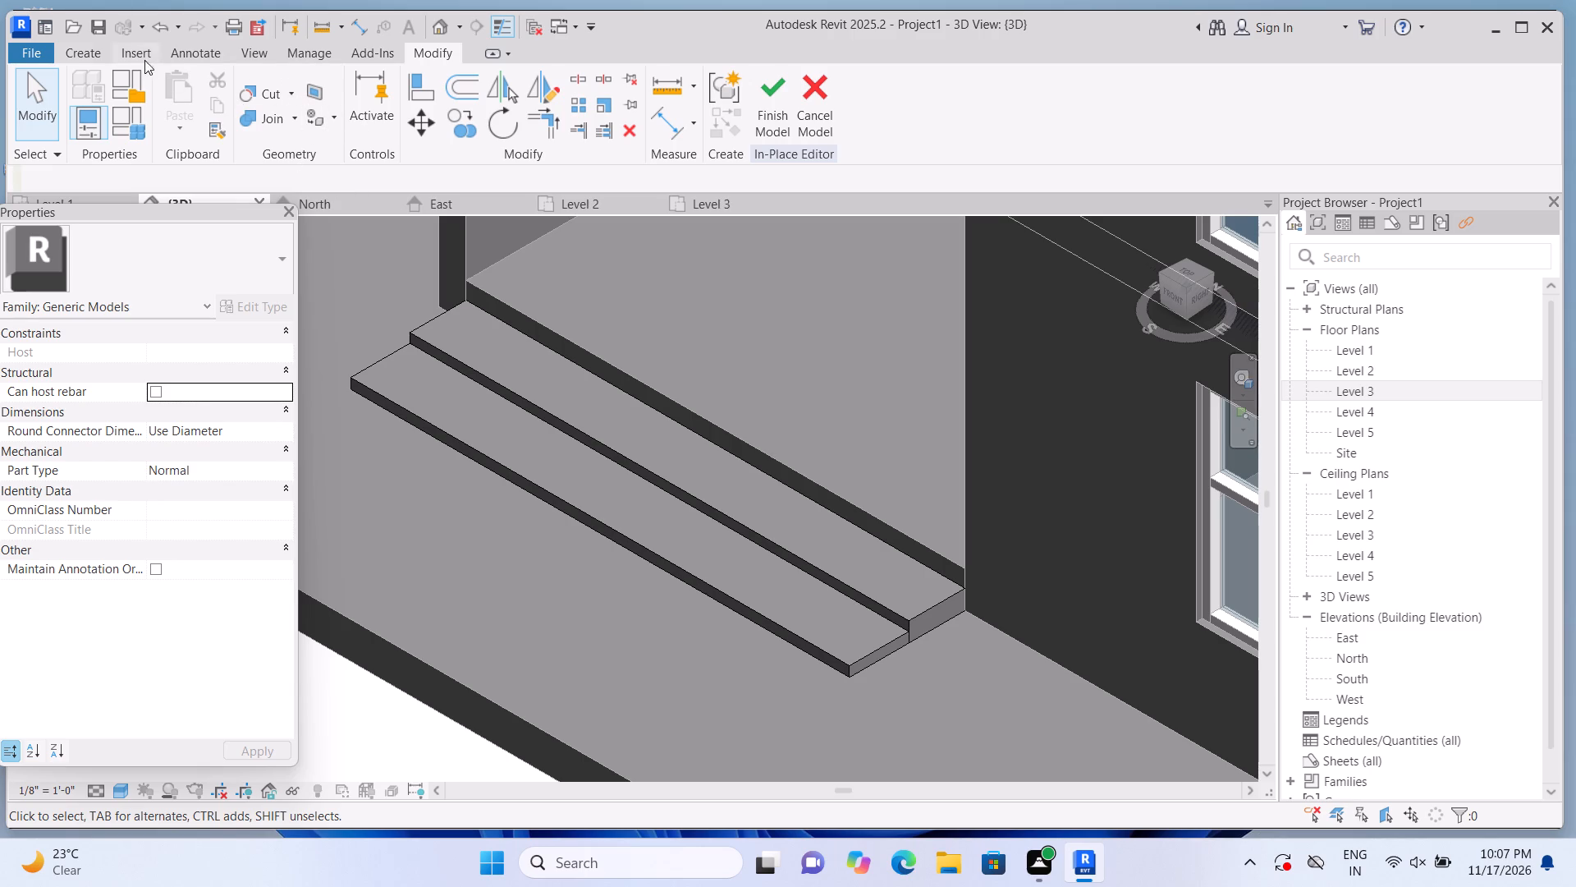
{"action": "left_click", "coordinate": [89, 56]}
{"action": "left_click", "coordinate": [179, 81]}
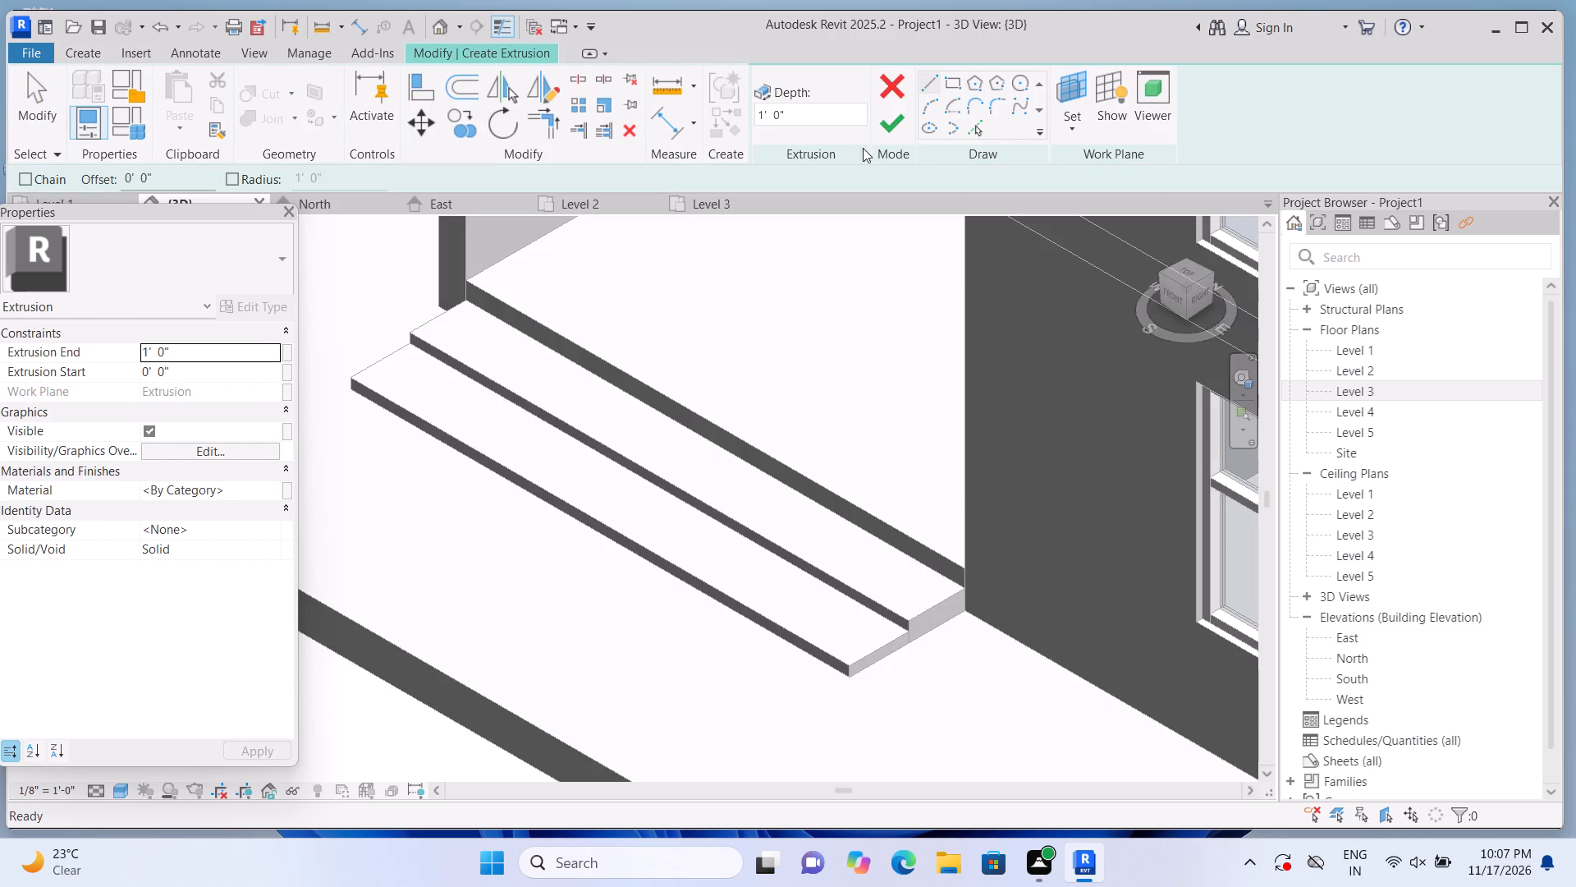
{"action": "left_click", "coordinate": [1069, 127]}
{"action": "left_click", "coordinate": [1081, 214]}
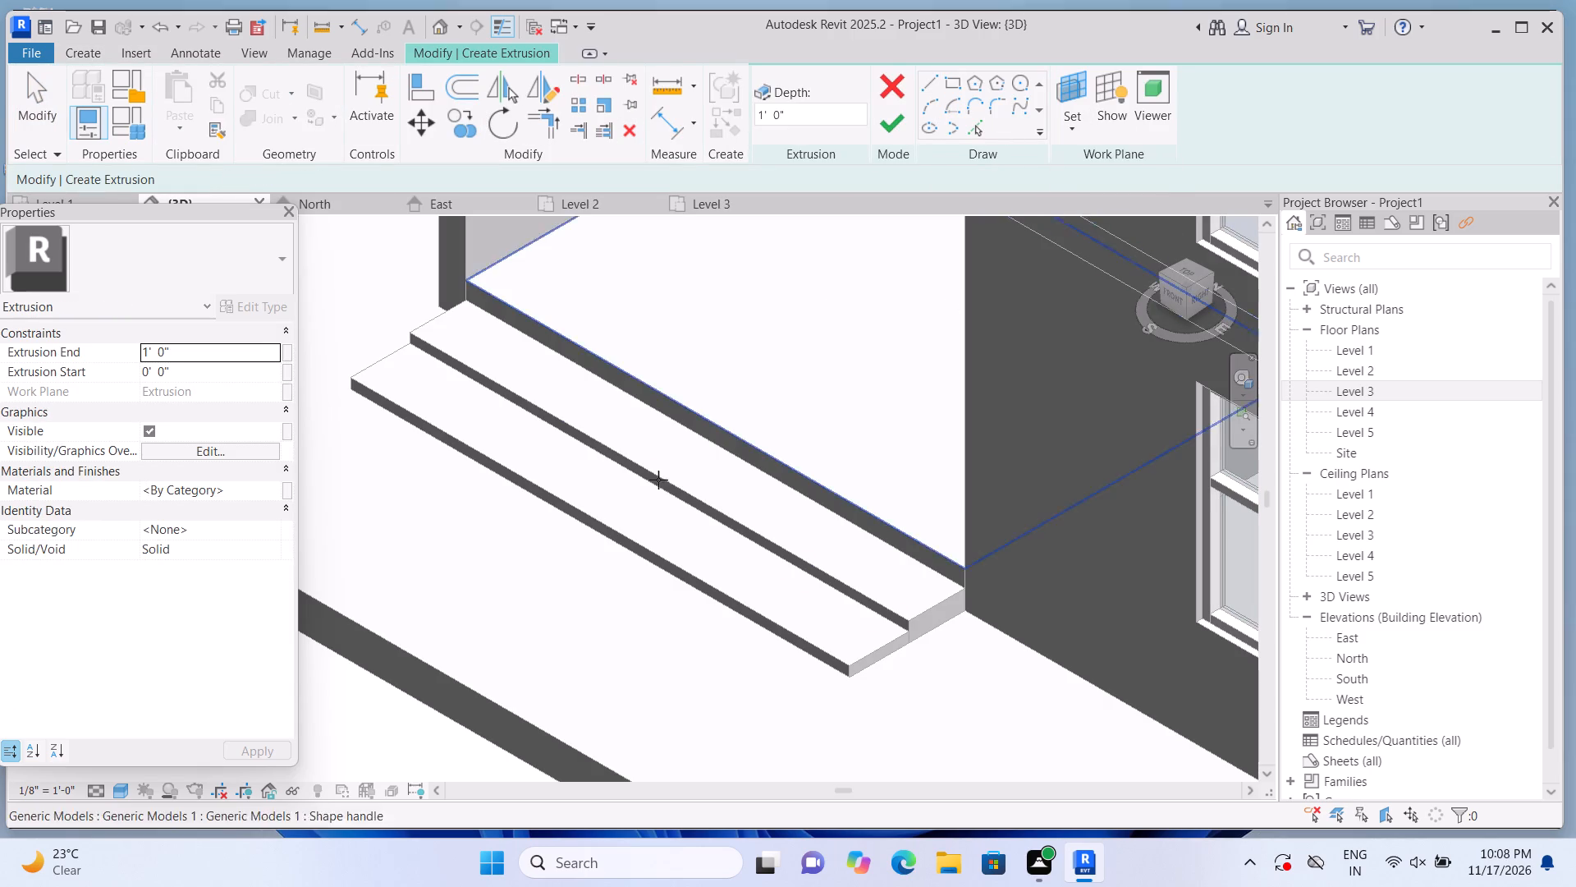
{"action": "scroll", "coordinate": [647, 485], "scroll_direction": "up", "scroll_amount": 2}
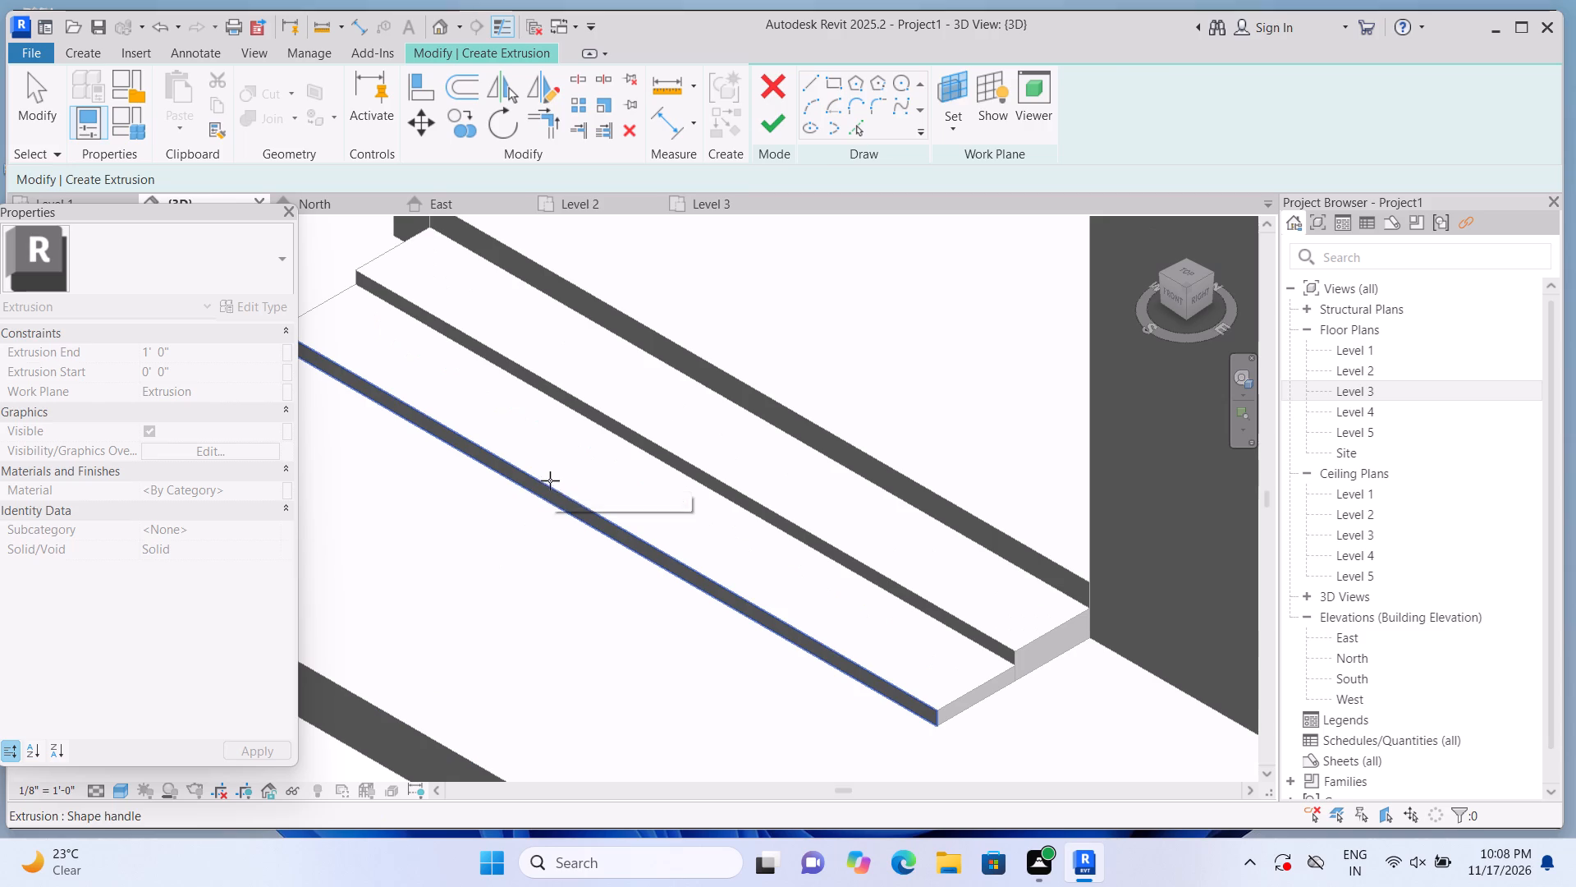
{"action": "left_click", "coordinate": [550, 480]}
{"action": "left_click", "coordinate": [944, 83]}
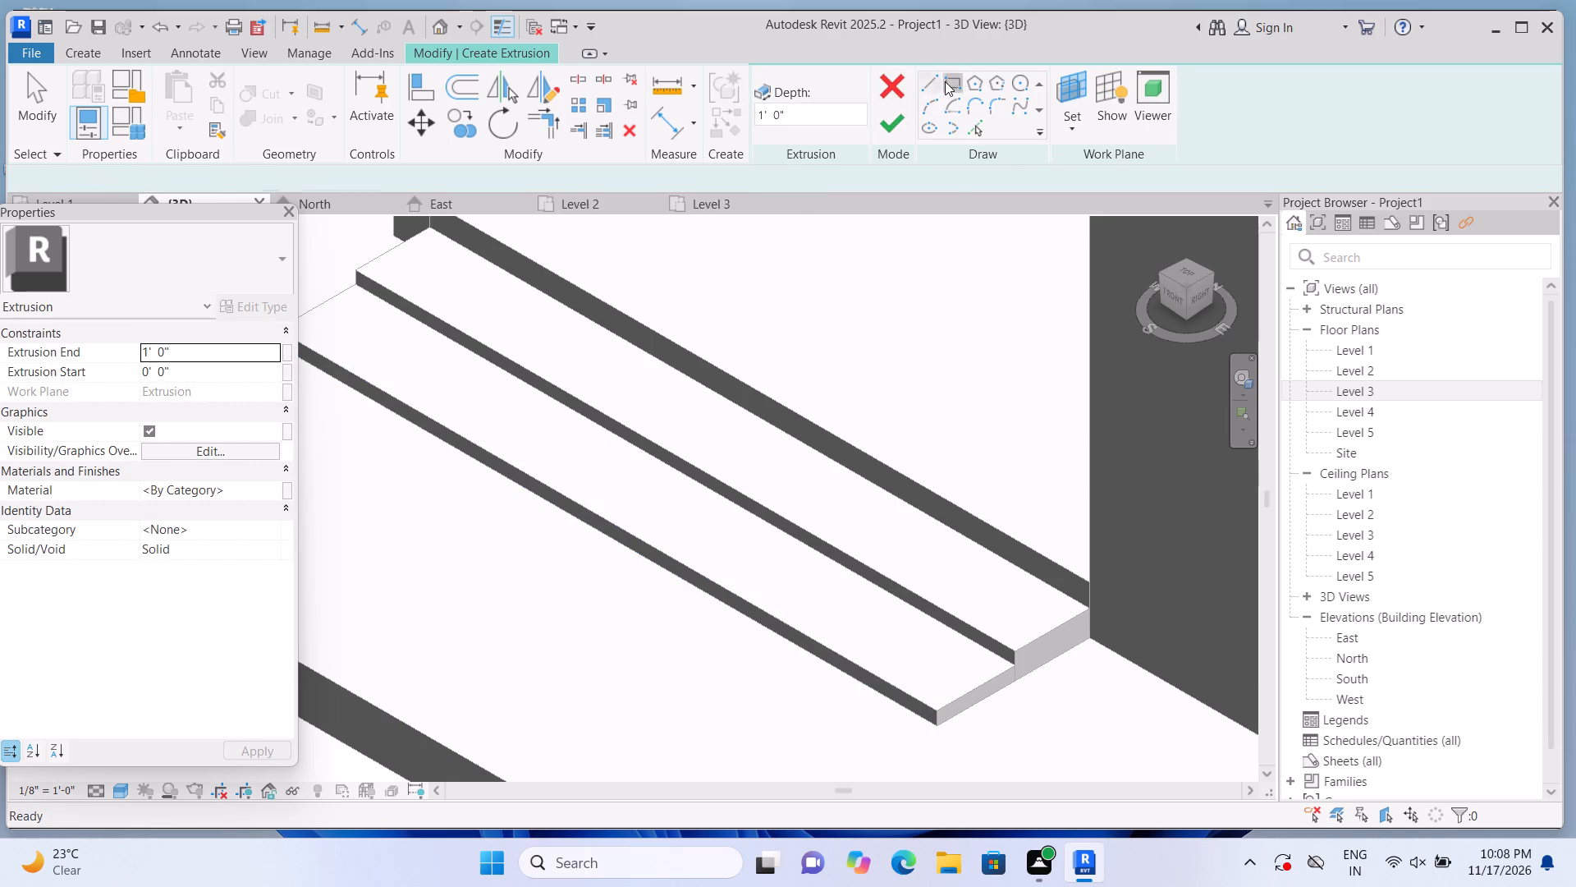
{"action": "scroll", "coordinate": [703, 340], "scroll_direction": "down", "scroll_amount": 2}
{"action": "scroll", "coordinate": [415, 426], "scroll_direction": "up", "scroll_amount": 4}
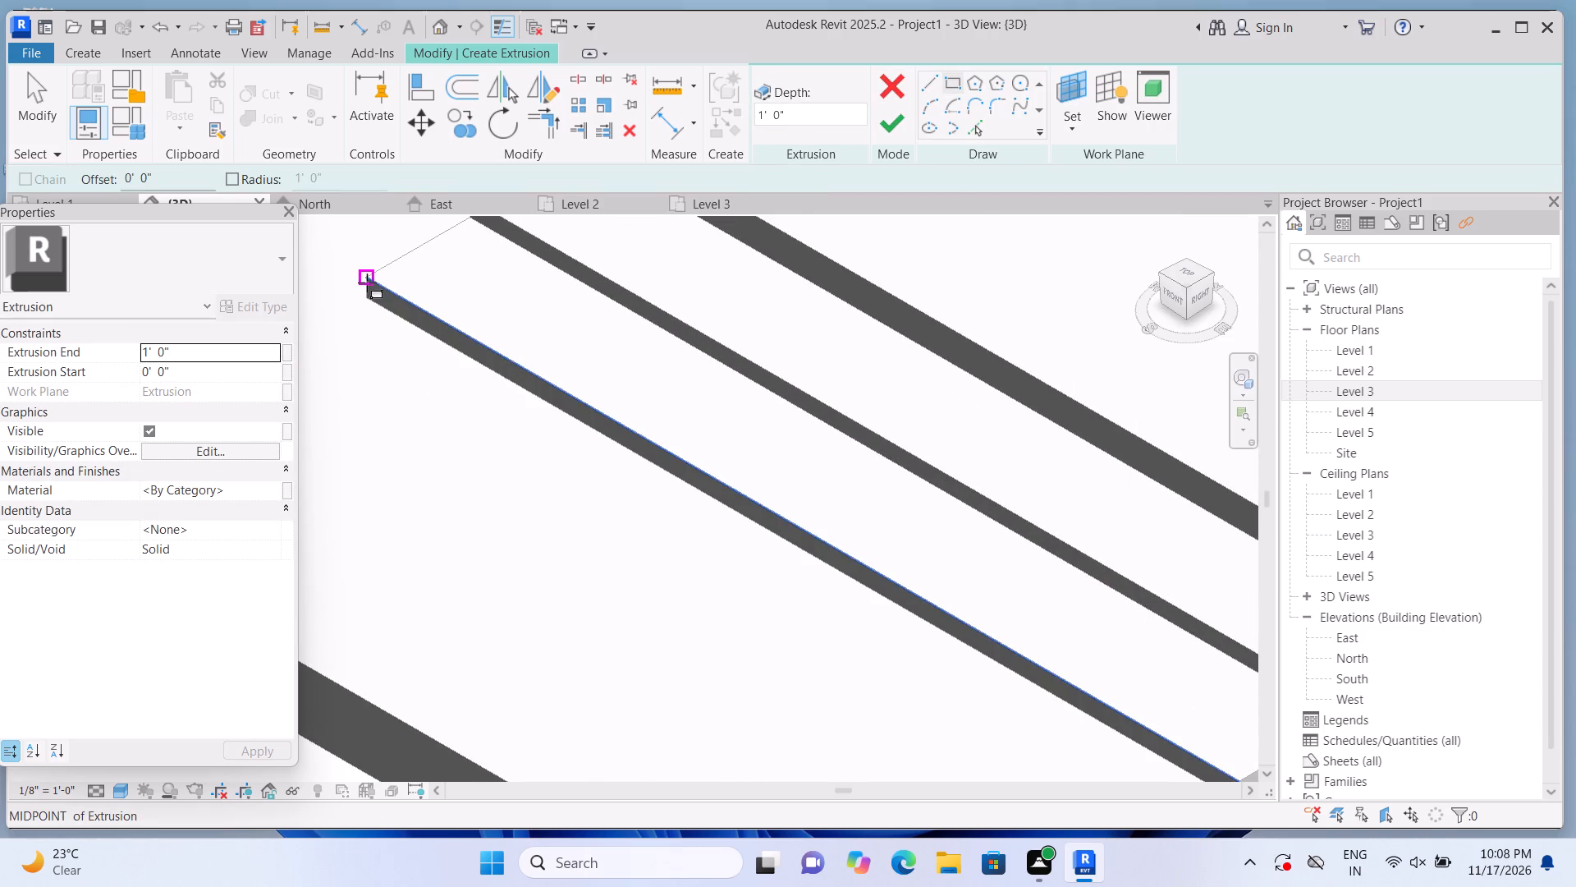
{"action": "left_click", "coordinate": [369, 279]}
{"action": "scroll", "coordinate": [563, 385], "scroll_direction": "down", "scroll_amount": 3}
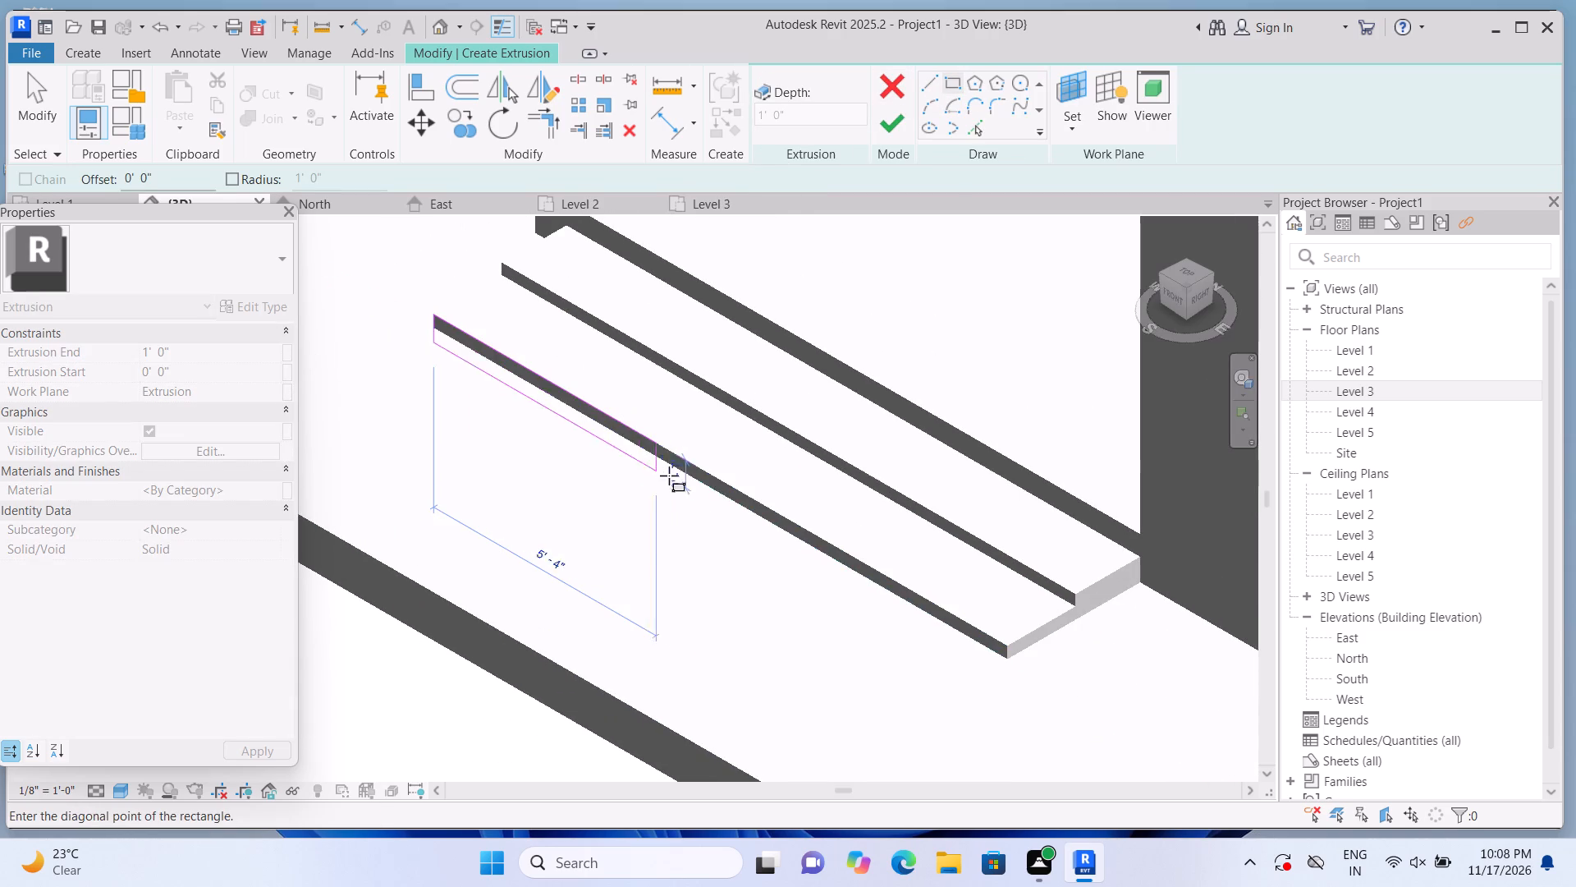
{"action": "scroll", "coordinate": [1033, 666], "scroll_direction": "up", "scroll_amount": 3}
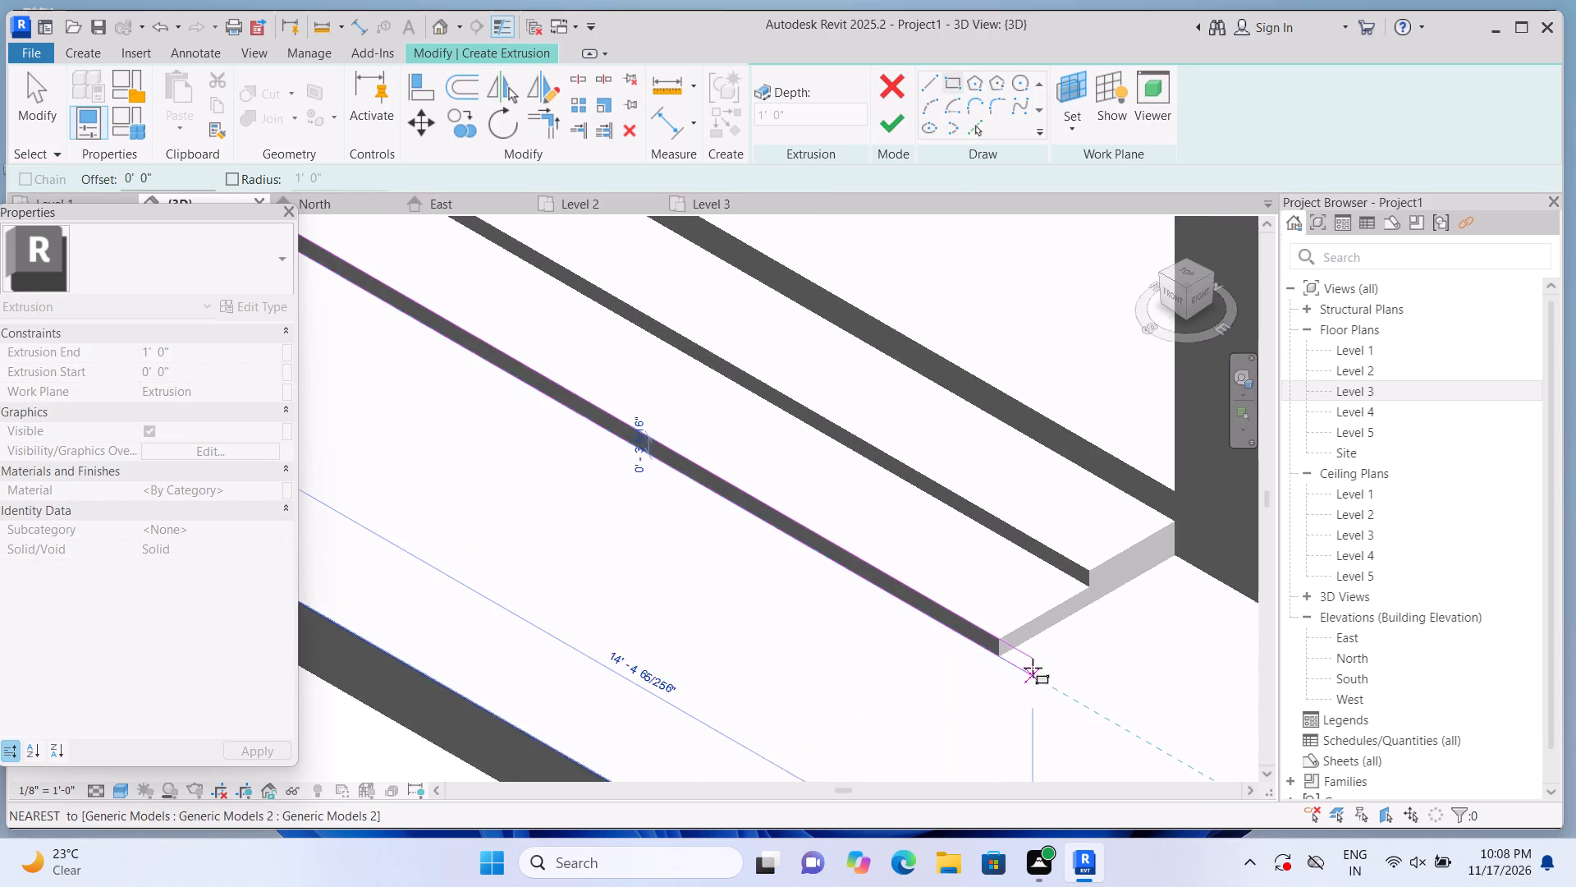
{"action": "left_click", "coordinate": [991, 650]}
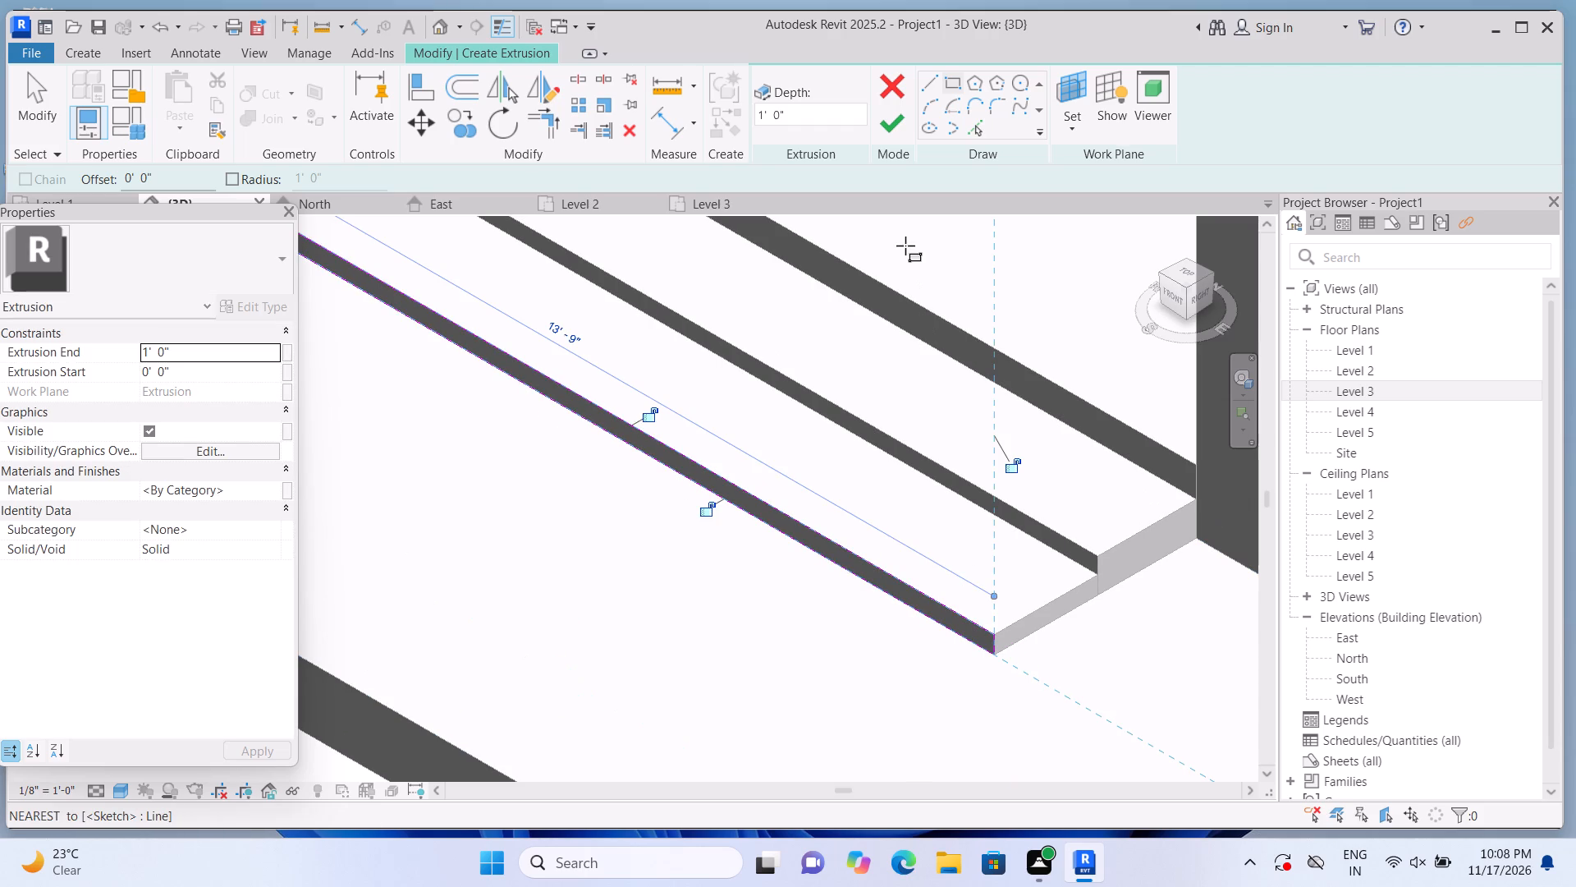
{"action": "left_click", "coordinate": [882, 132]}
Stretch the third step forward to a depth of about 1' 1.9".
{"action": "scroll", "coordinate": [894, 332], "scroll_direction": "down", "scroll_amount": 1}
{"action": "scroll", "coordinate": [506, 476], "scroll_direction": "down", "scroll_amount": 2}
{"action": "scroll", "coordinate": [488, 411], "scroll_direction": "up", "scroll_amount": 2}
{"action": "left_click_drag", "start_coordinate": [543, 438], "coordinate": [543, 439]}
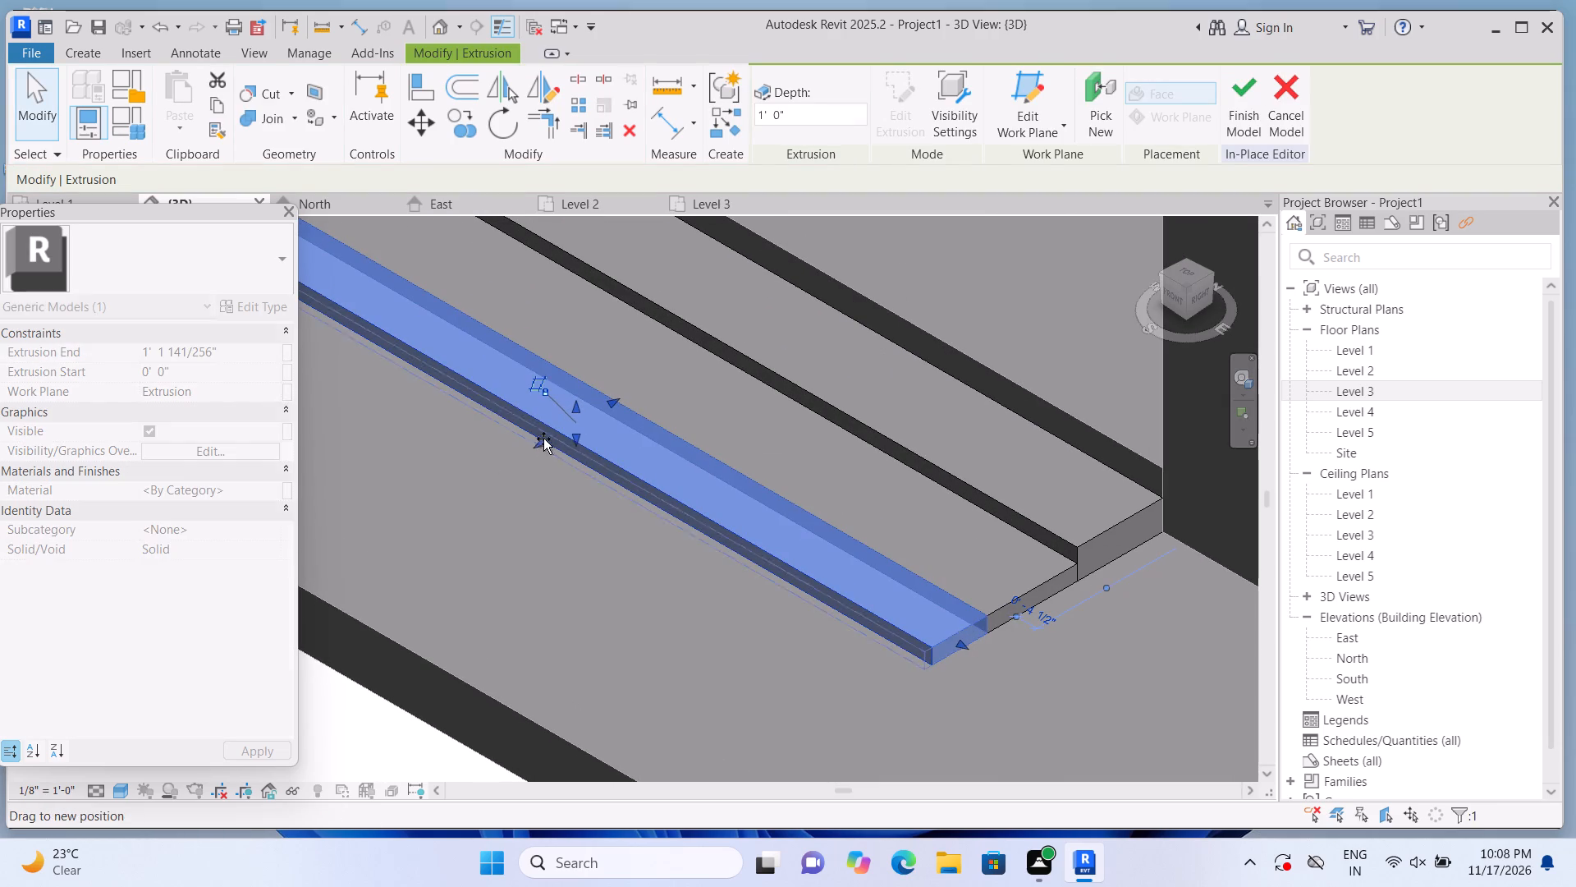
{"action": "left_click_drag", "start_coordinate": [543, 439], "coordinate": [541, 445]}
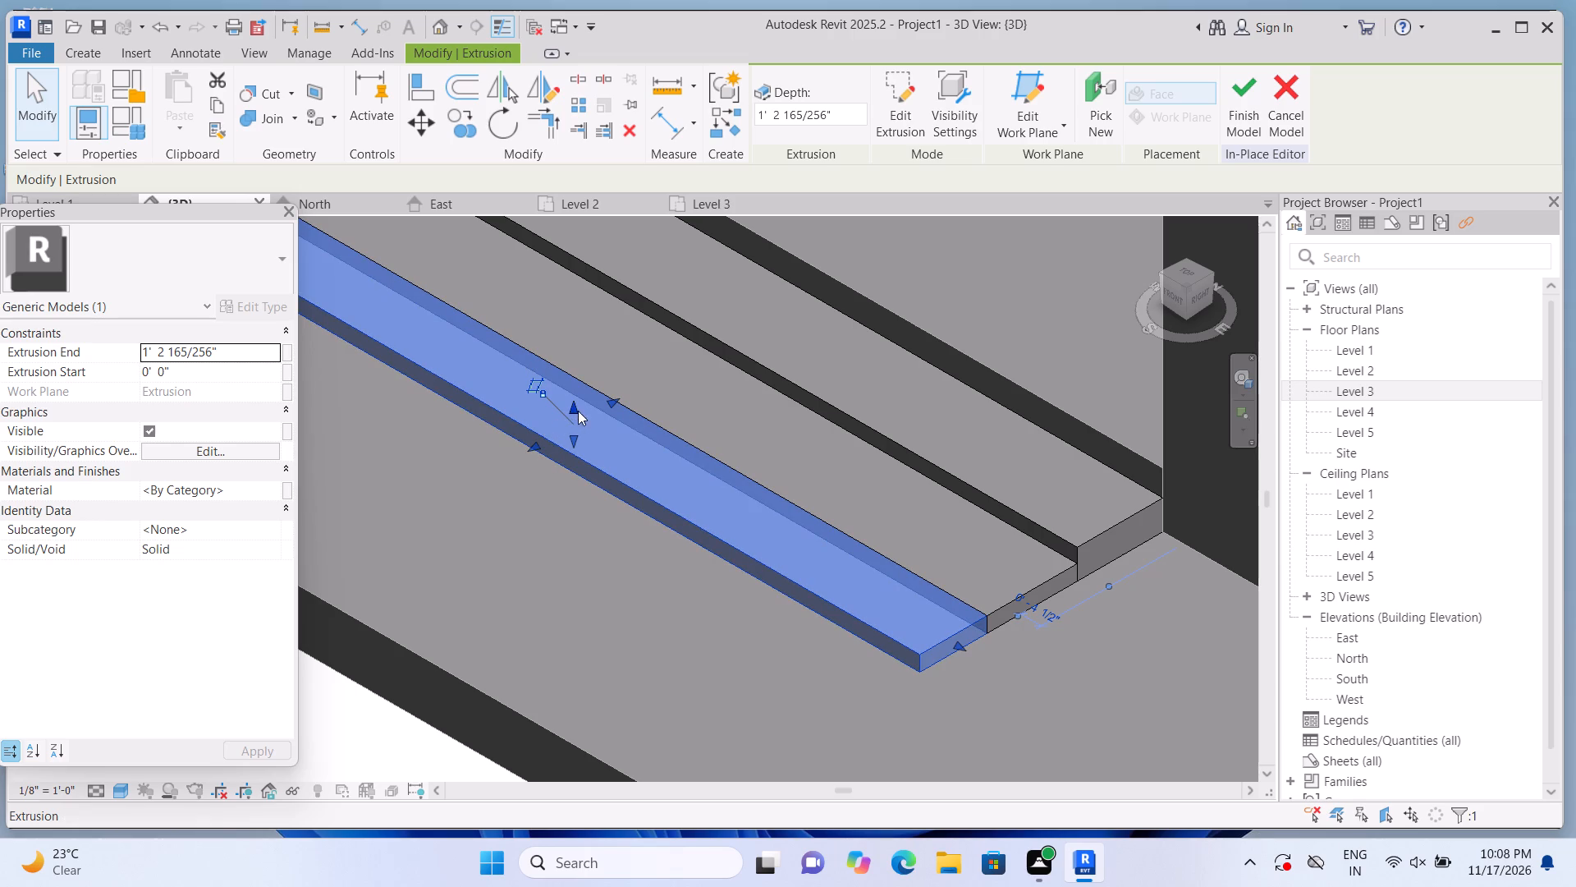
{"action": "left_click_drag", "start_coordinate": [537, 443], "coordinate": [545, 437]}
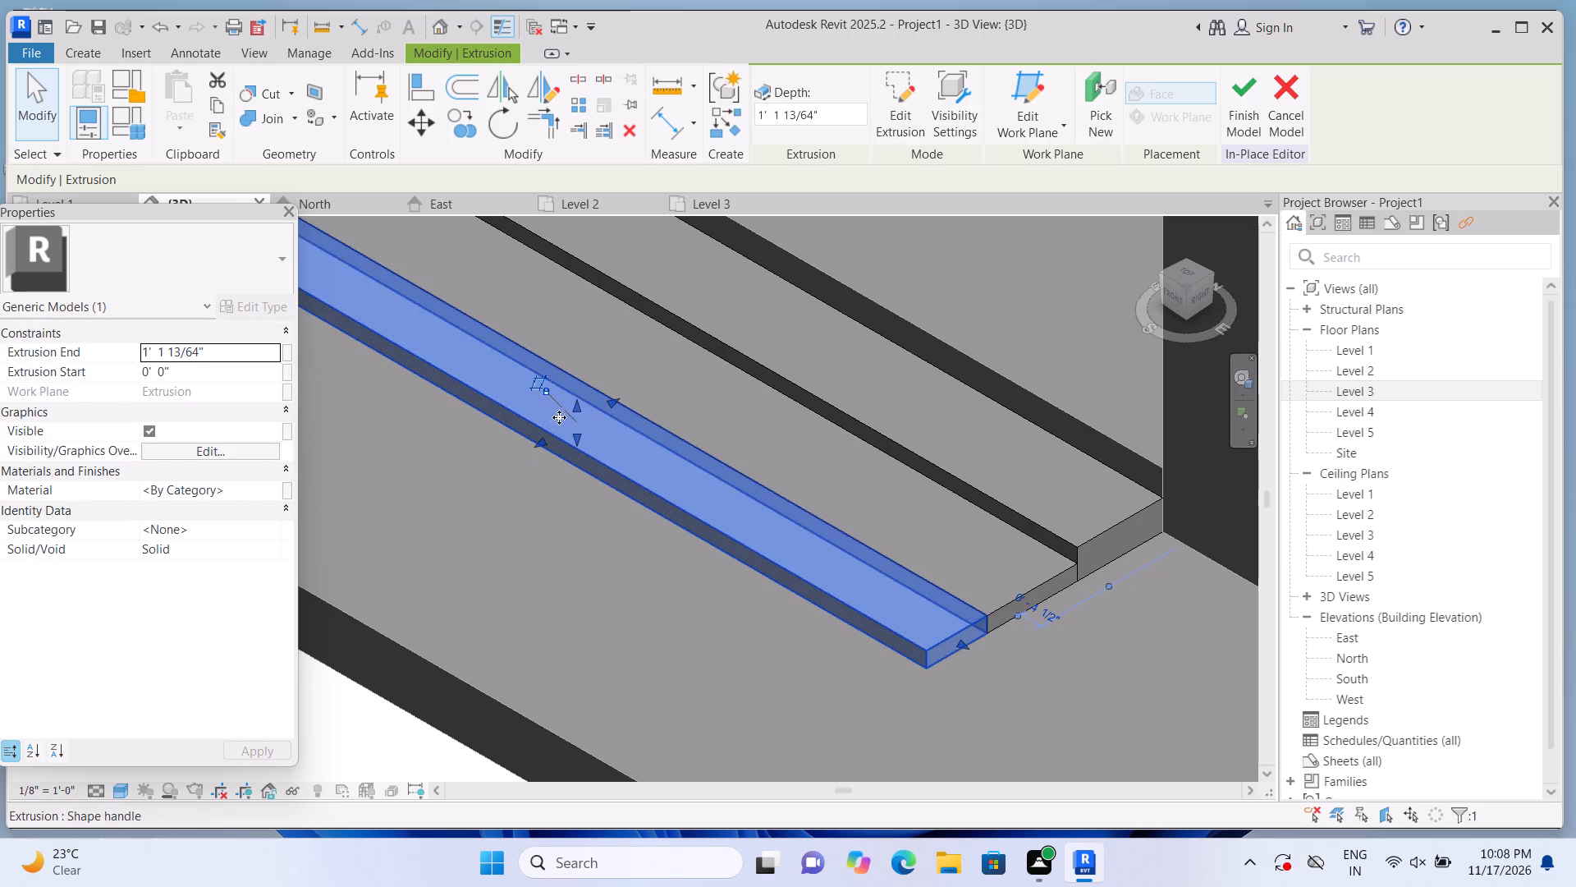
{"action": "left_click", "coordinate": [543, 442]}
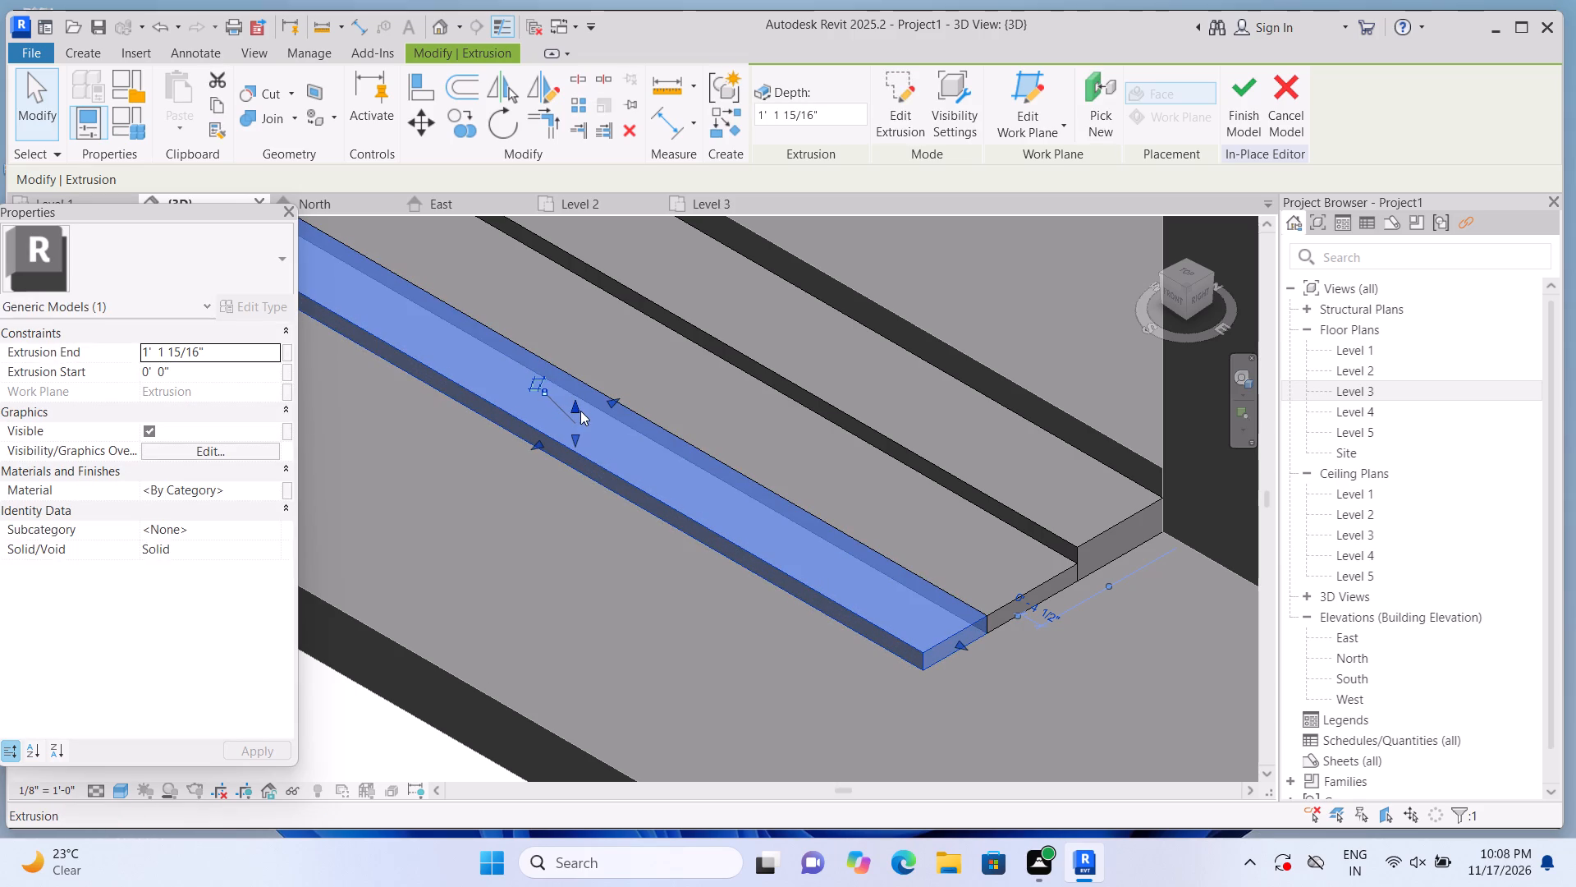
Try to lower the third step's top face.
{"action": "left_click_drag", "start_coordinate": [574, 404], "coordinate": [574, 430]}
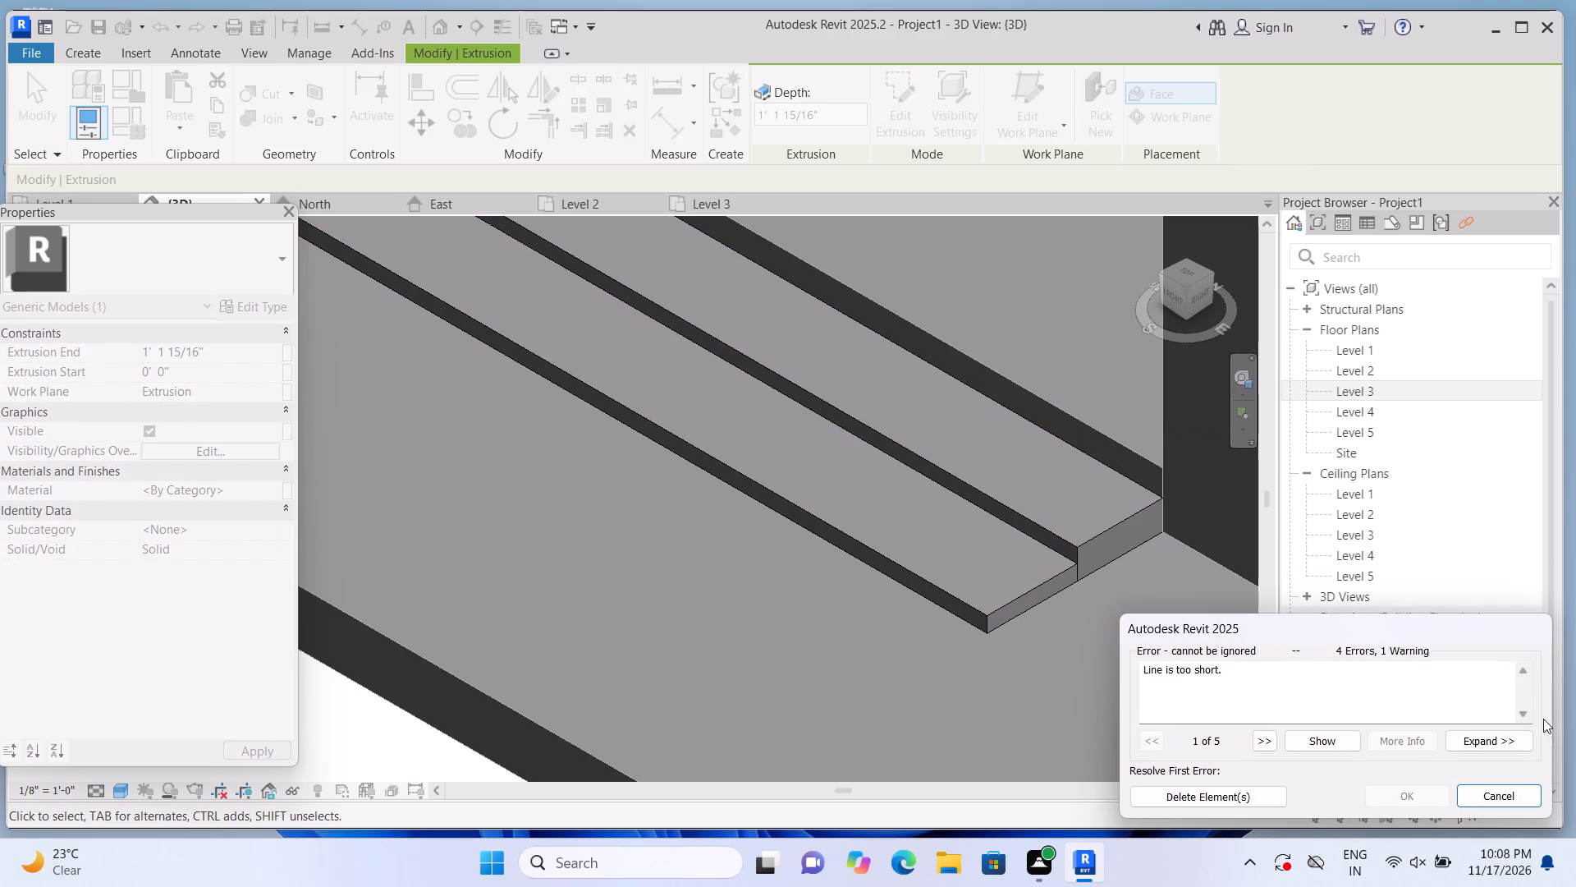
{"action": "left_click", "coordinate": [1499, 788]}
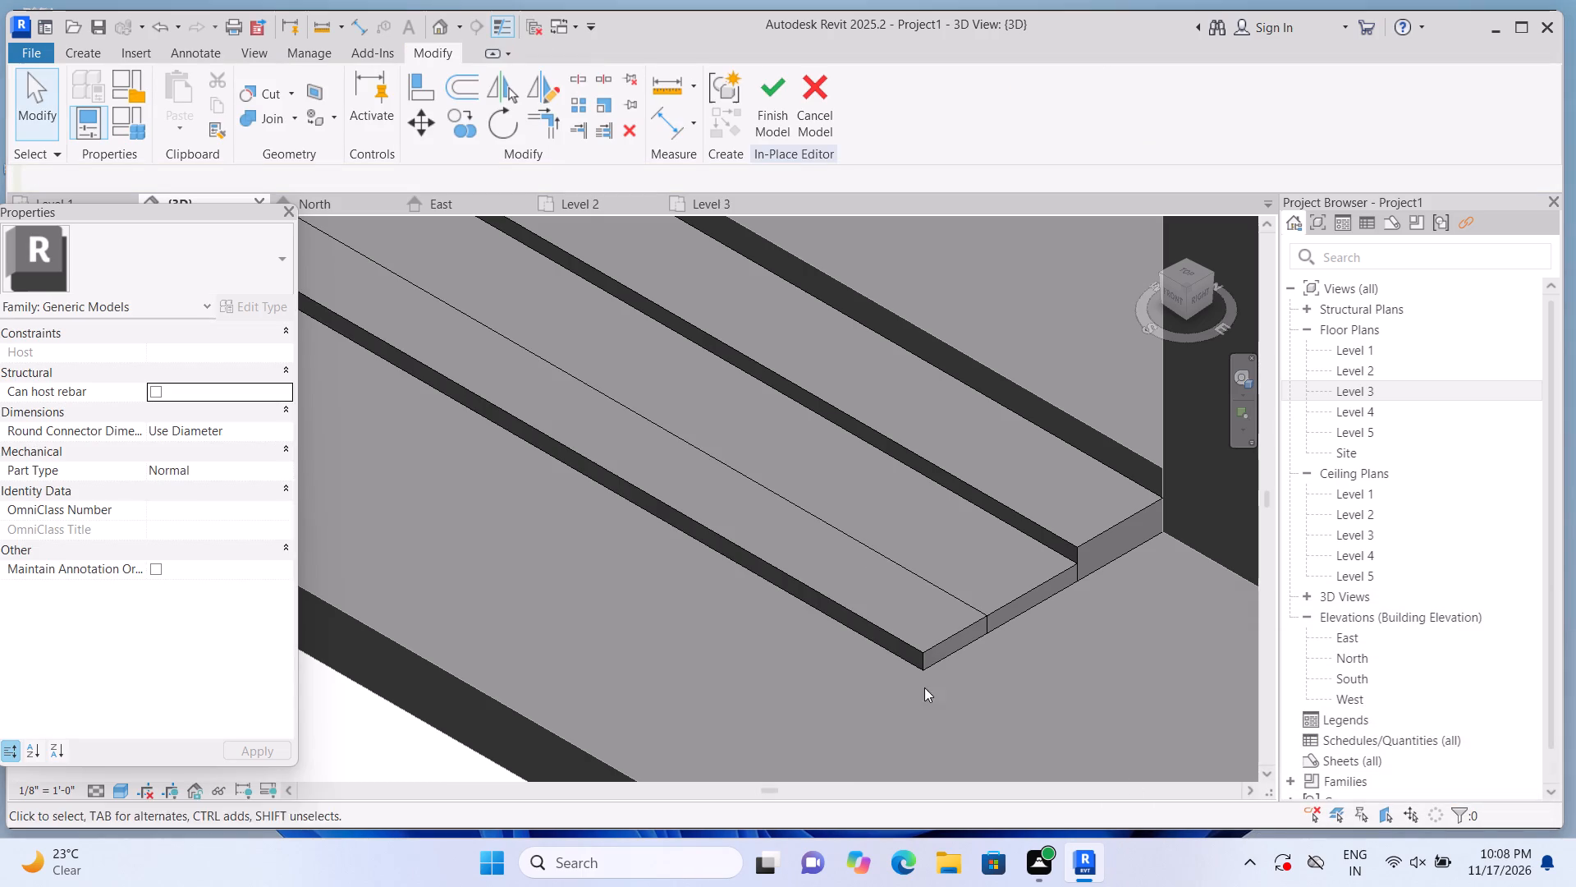
Raise the top faces of the first and second steps slightly so all three steps form distinct risers.
{"action": "scroll", "coordinate": [893, 549], "scroll_direction": "down", "scroll_amount": 1}
{"action": "left_click", "coordinate": [943, 468]}
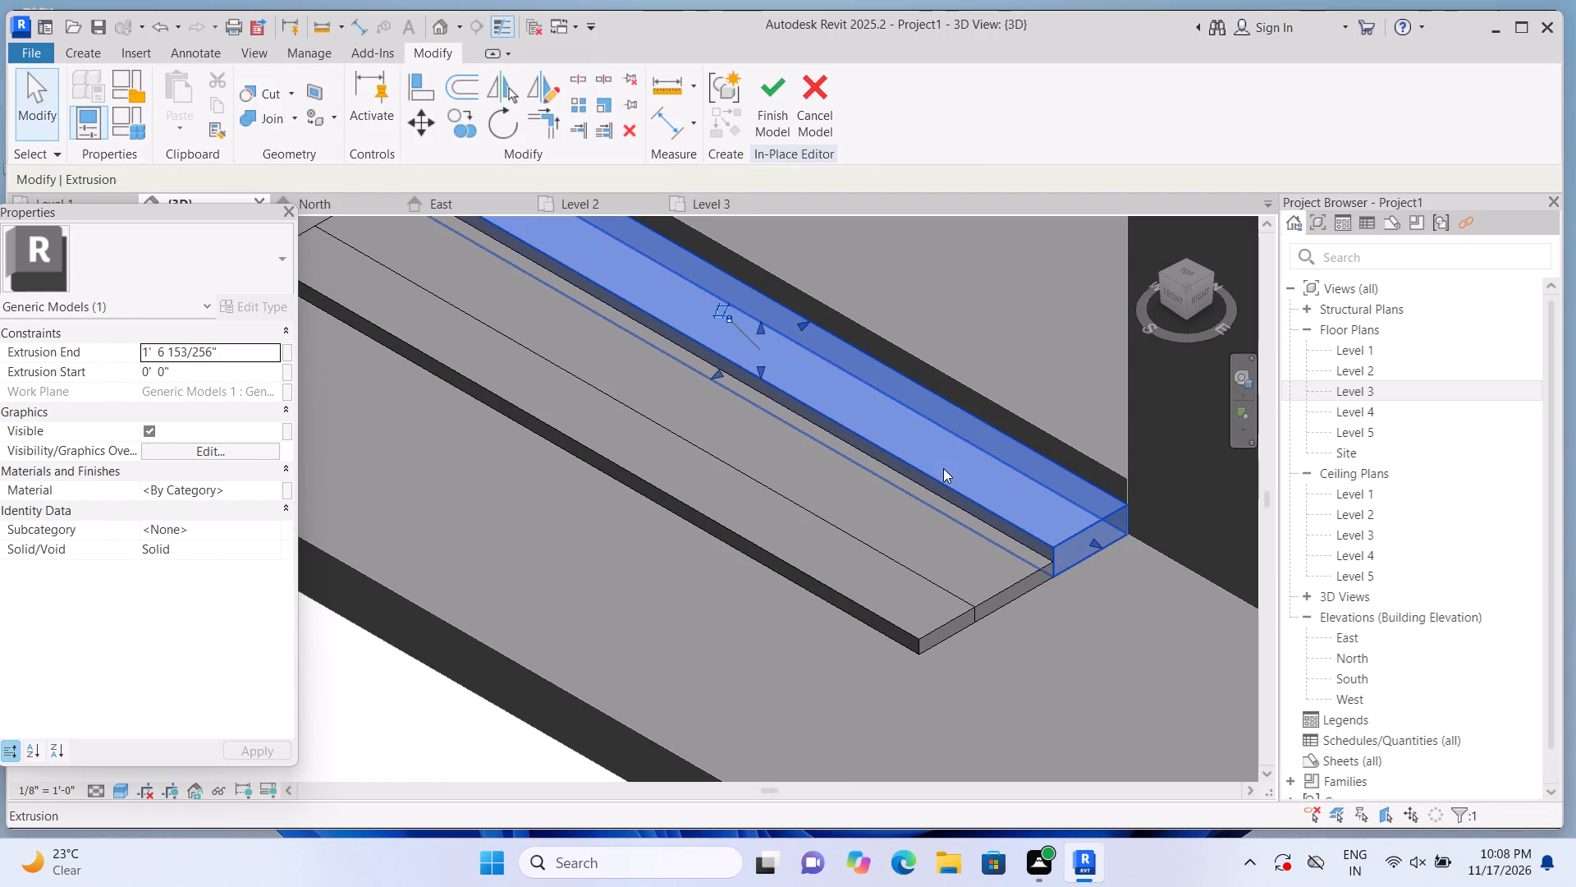
{"action": "left_click", "coordinate": [760, 324]}
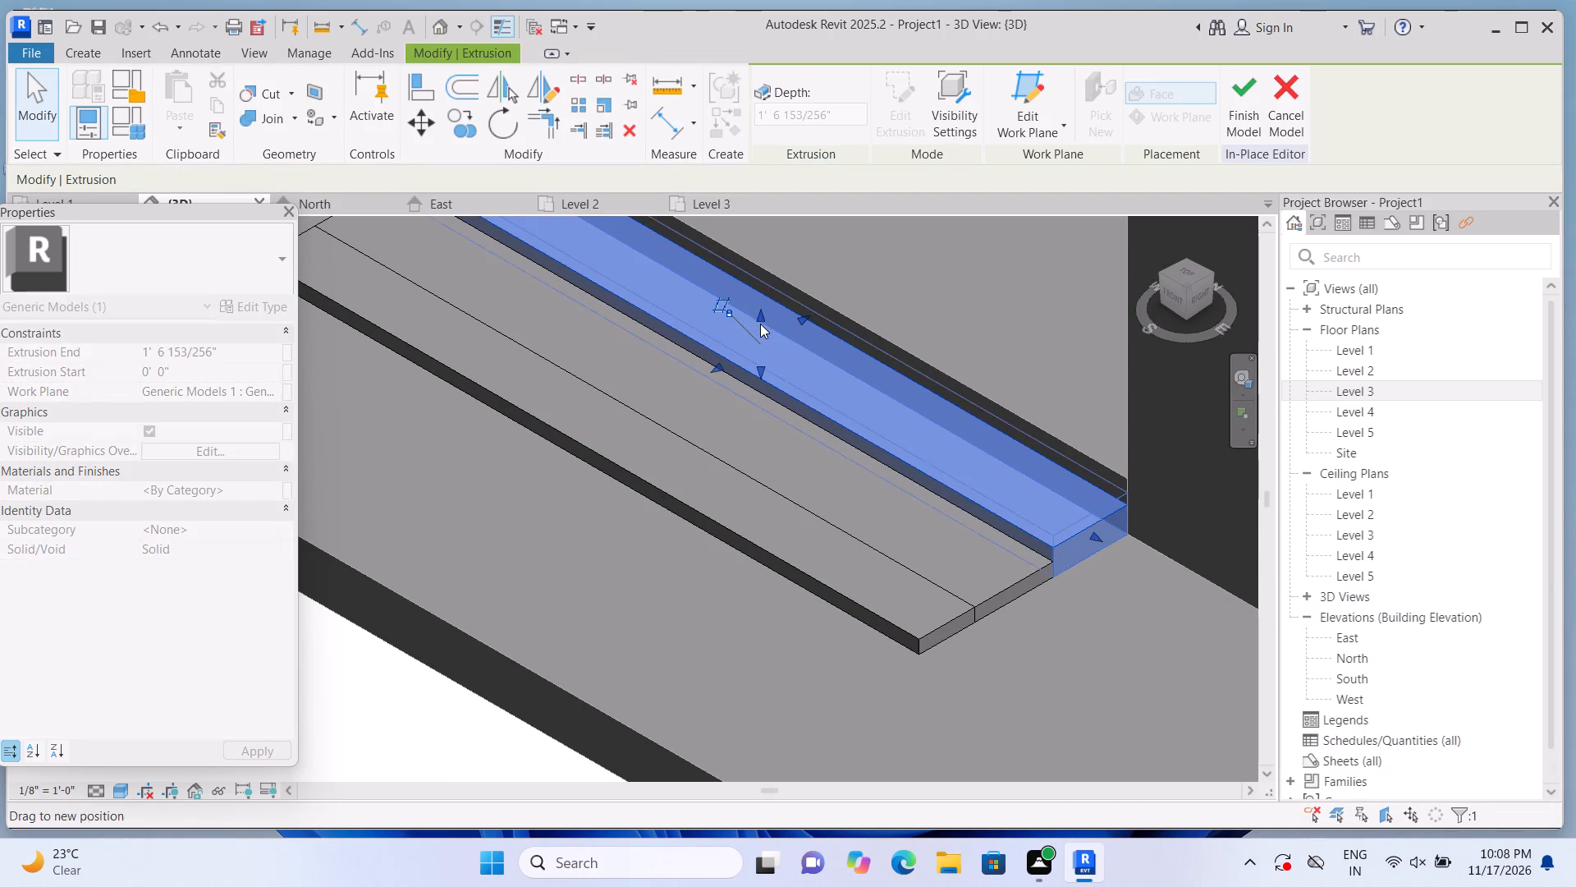
{"action": "left_click", "coordinate": [780, 437]}
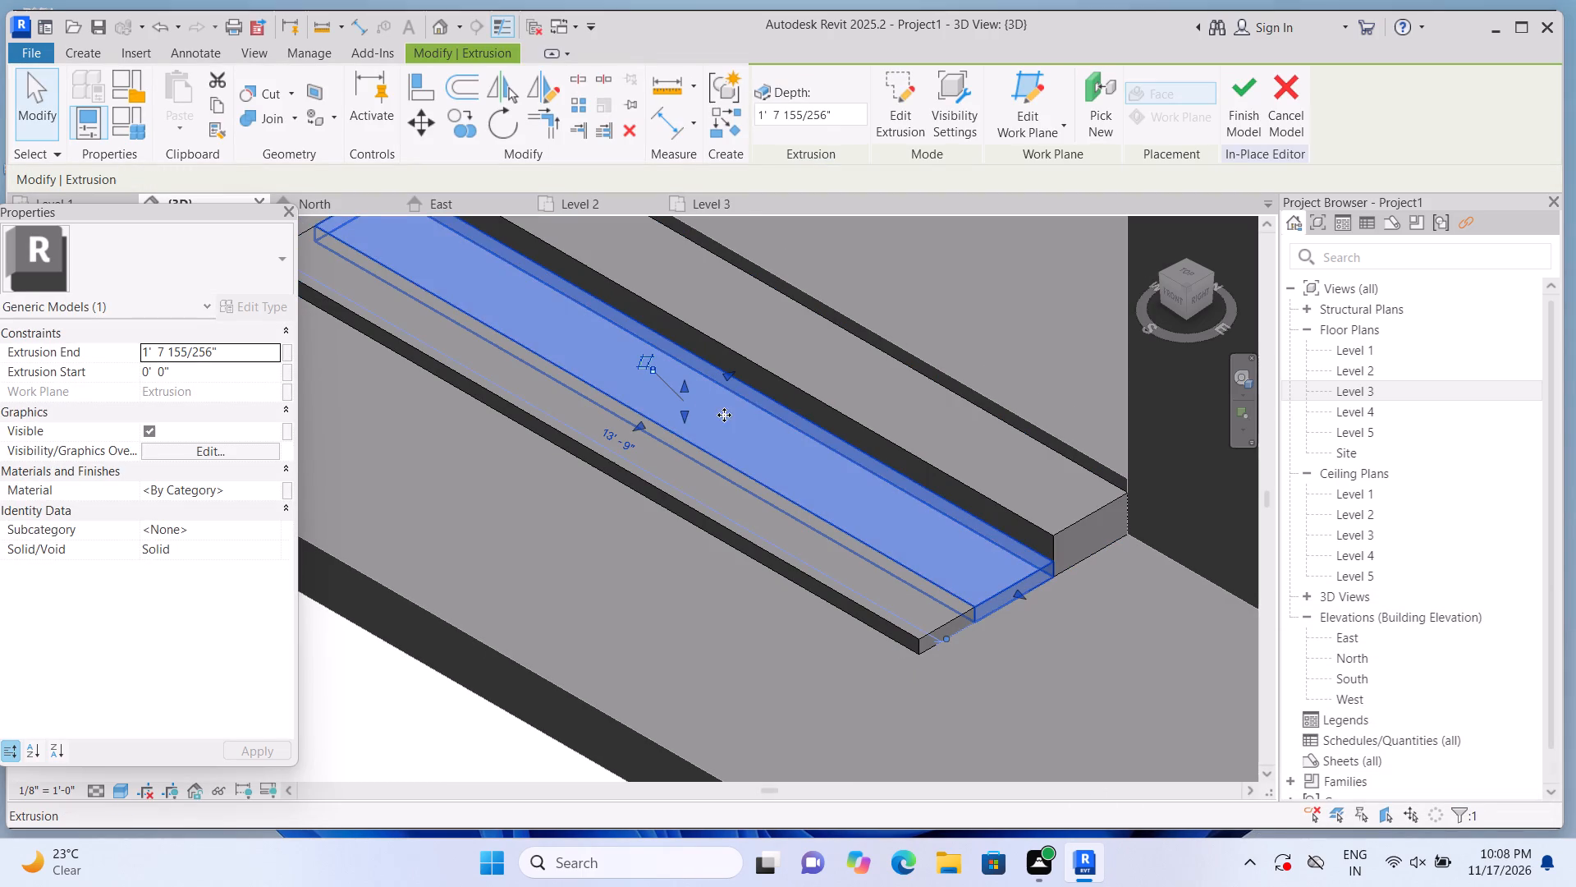
{"action": "left_click", "coordinate": [684, 384]}
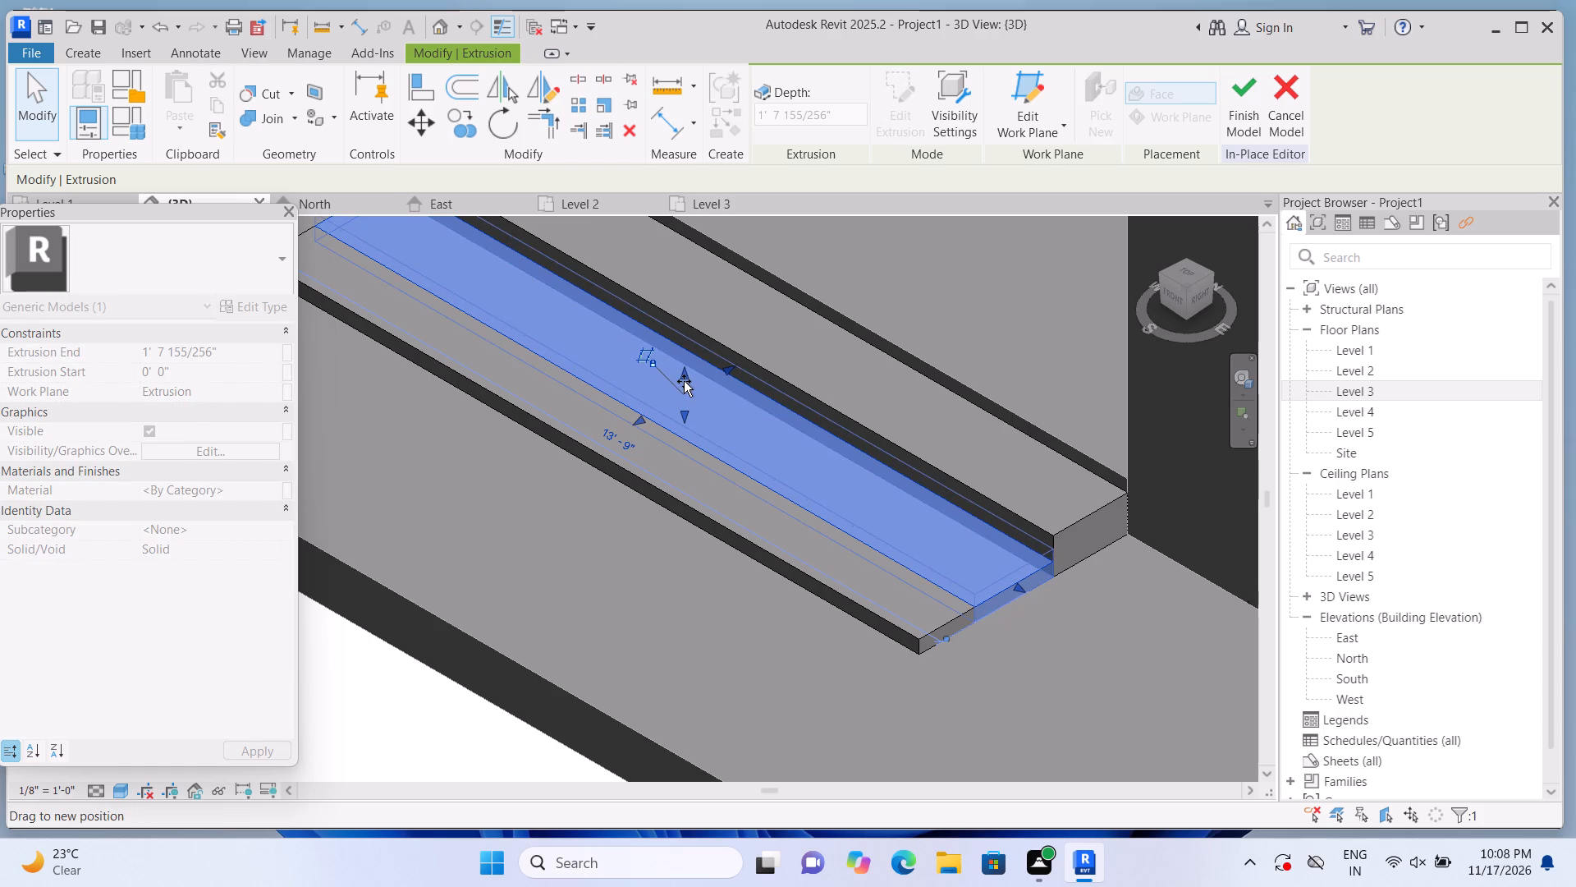
{"action": "scroll", "coordinate": [736, 452], "scroll_direction": "down", "scroll_amount": 3}
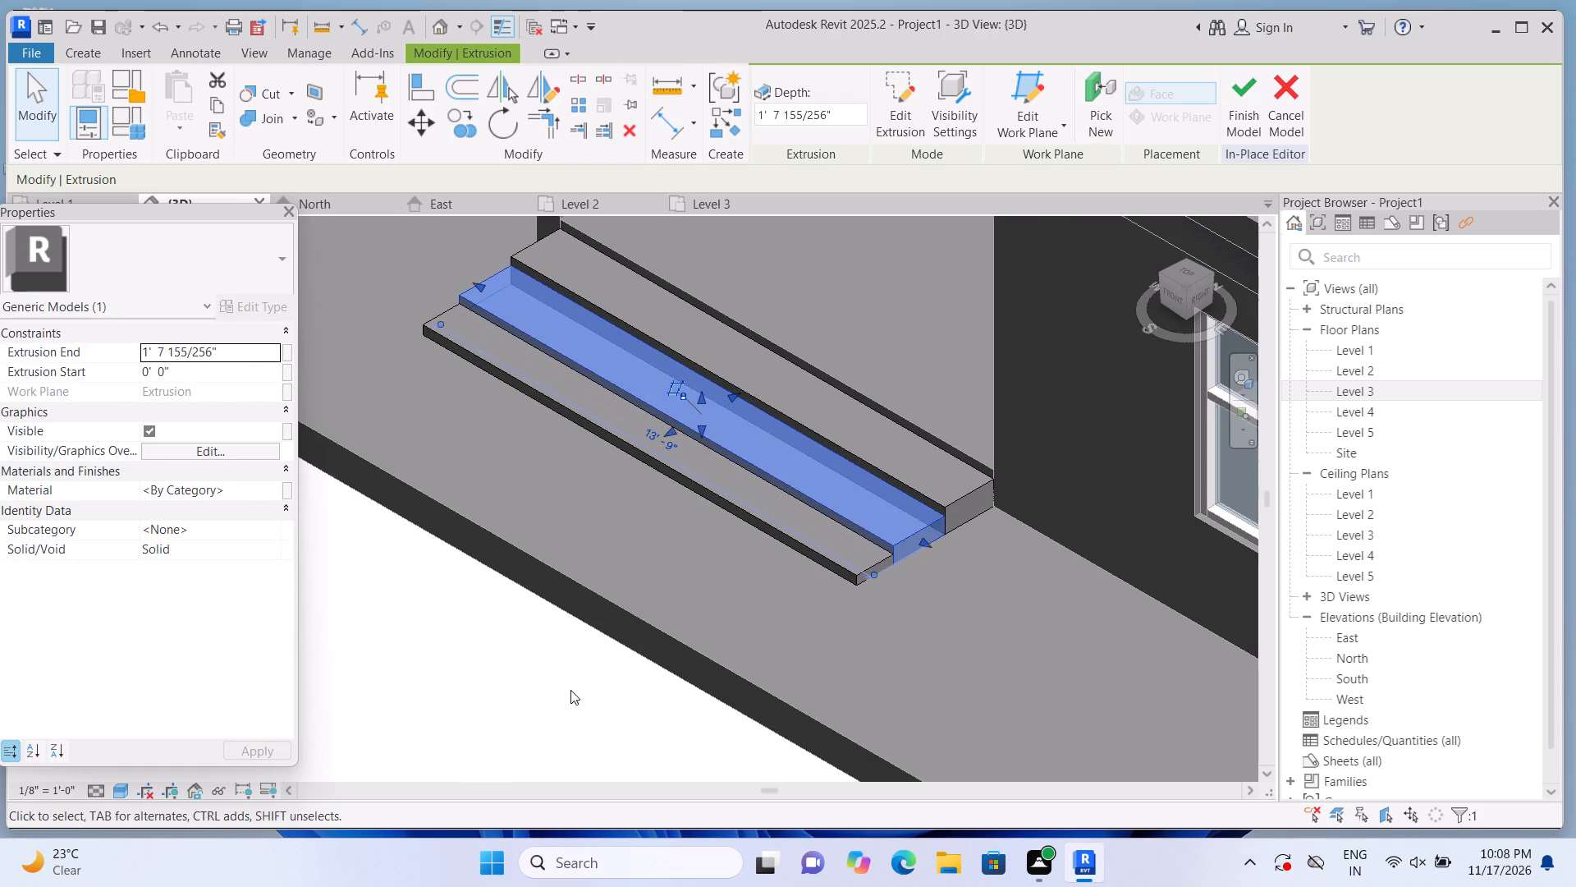
{"action": "left_click", "coordinate": [570, 690]}
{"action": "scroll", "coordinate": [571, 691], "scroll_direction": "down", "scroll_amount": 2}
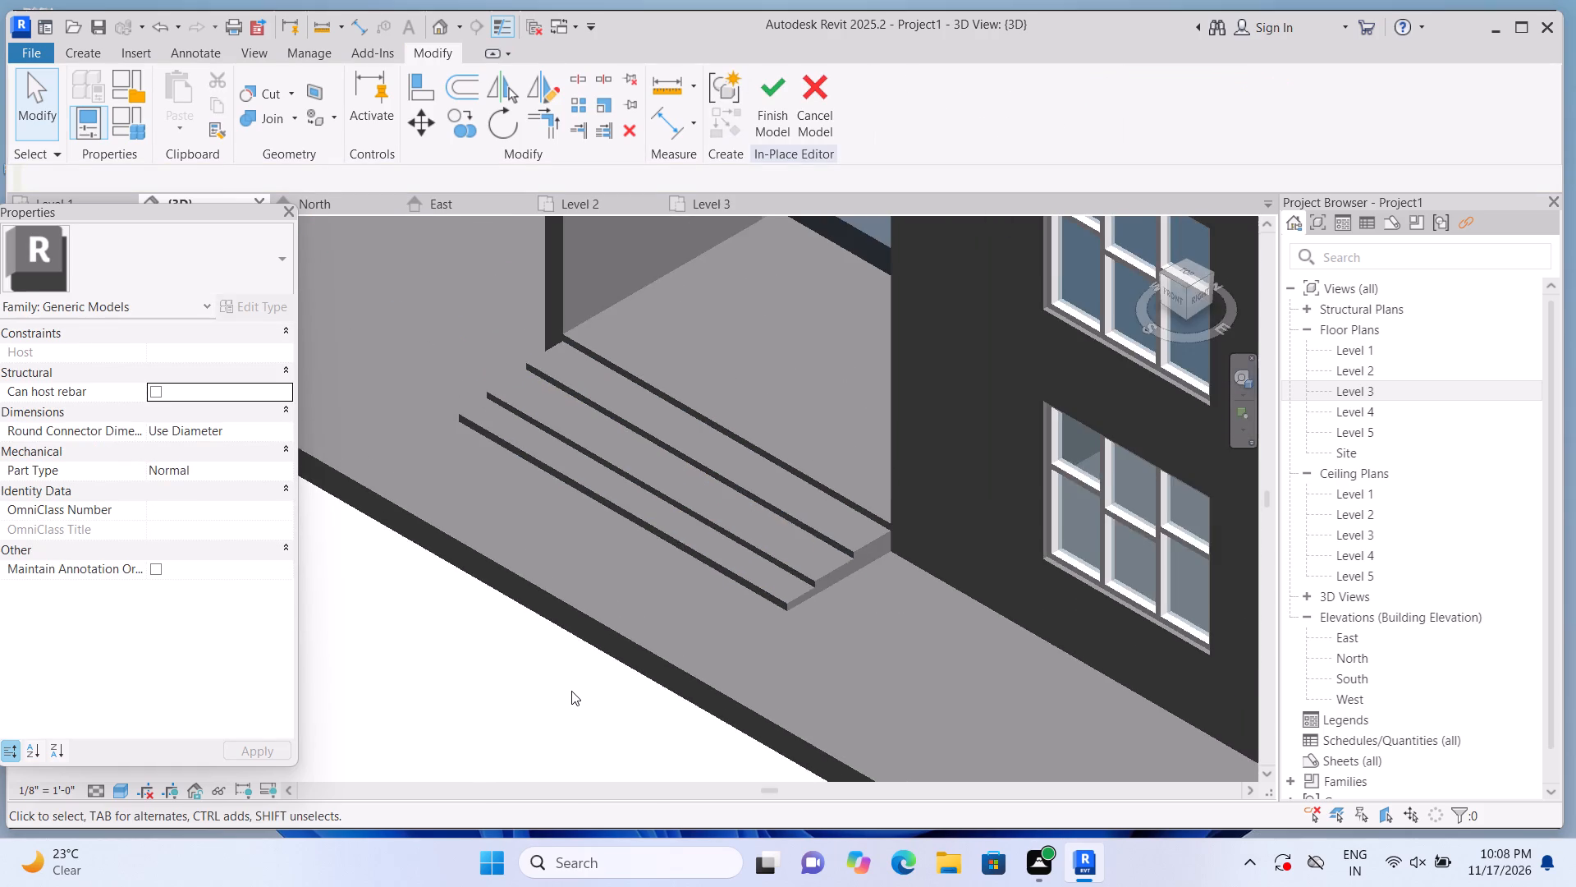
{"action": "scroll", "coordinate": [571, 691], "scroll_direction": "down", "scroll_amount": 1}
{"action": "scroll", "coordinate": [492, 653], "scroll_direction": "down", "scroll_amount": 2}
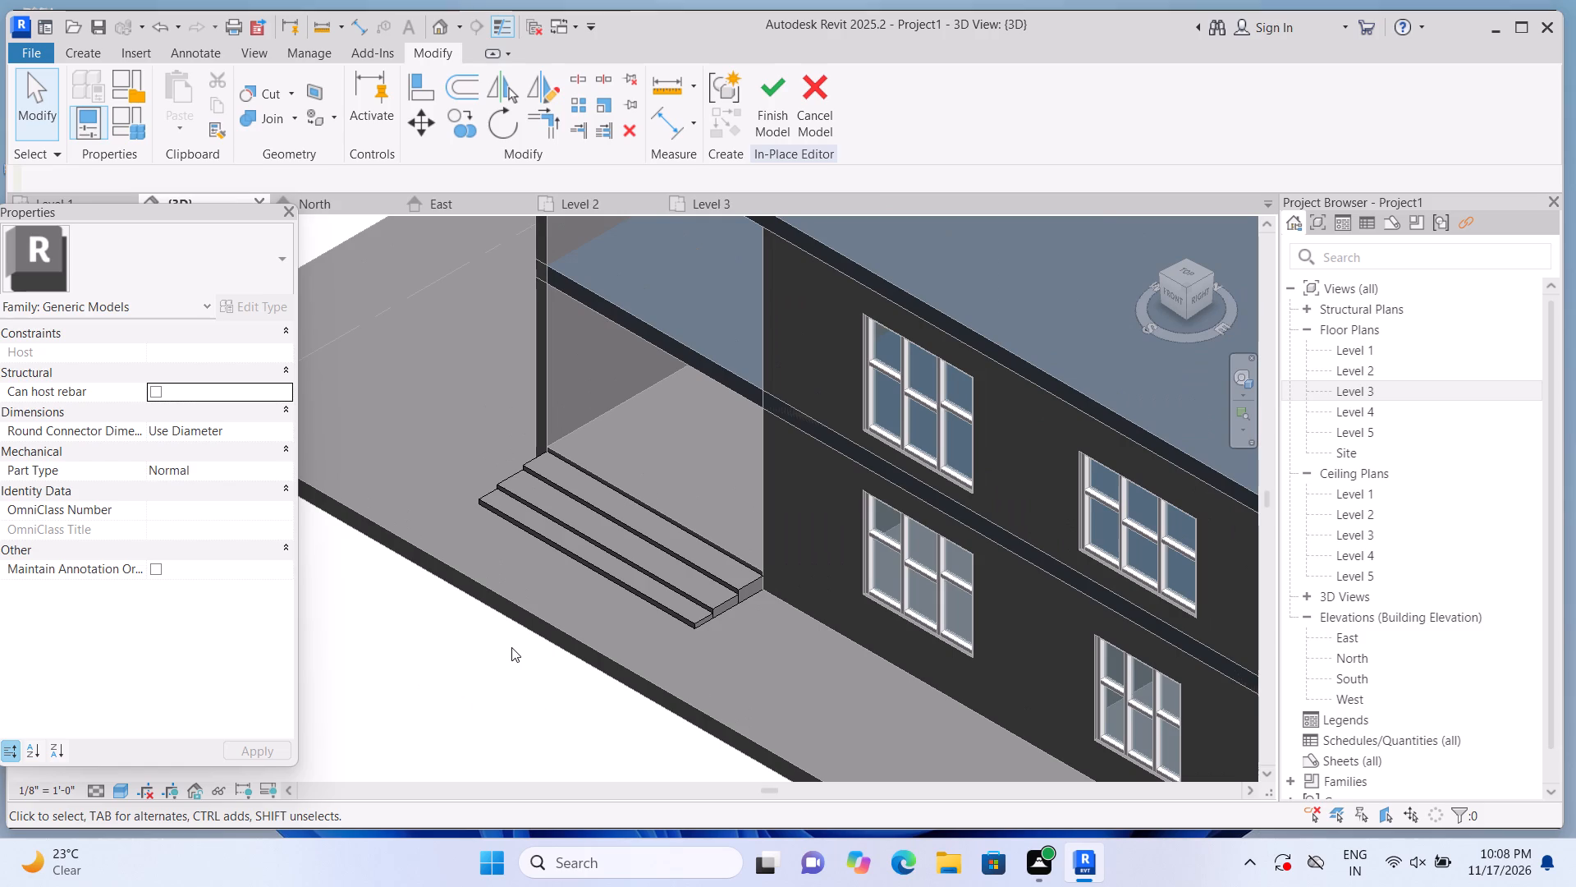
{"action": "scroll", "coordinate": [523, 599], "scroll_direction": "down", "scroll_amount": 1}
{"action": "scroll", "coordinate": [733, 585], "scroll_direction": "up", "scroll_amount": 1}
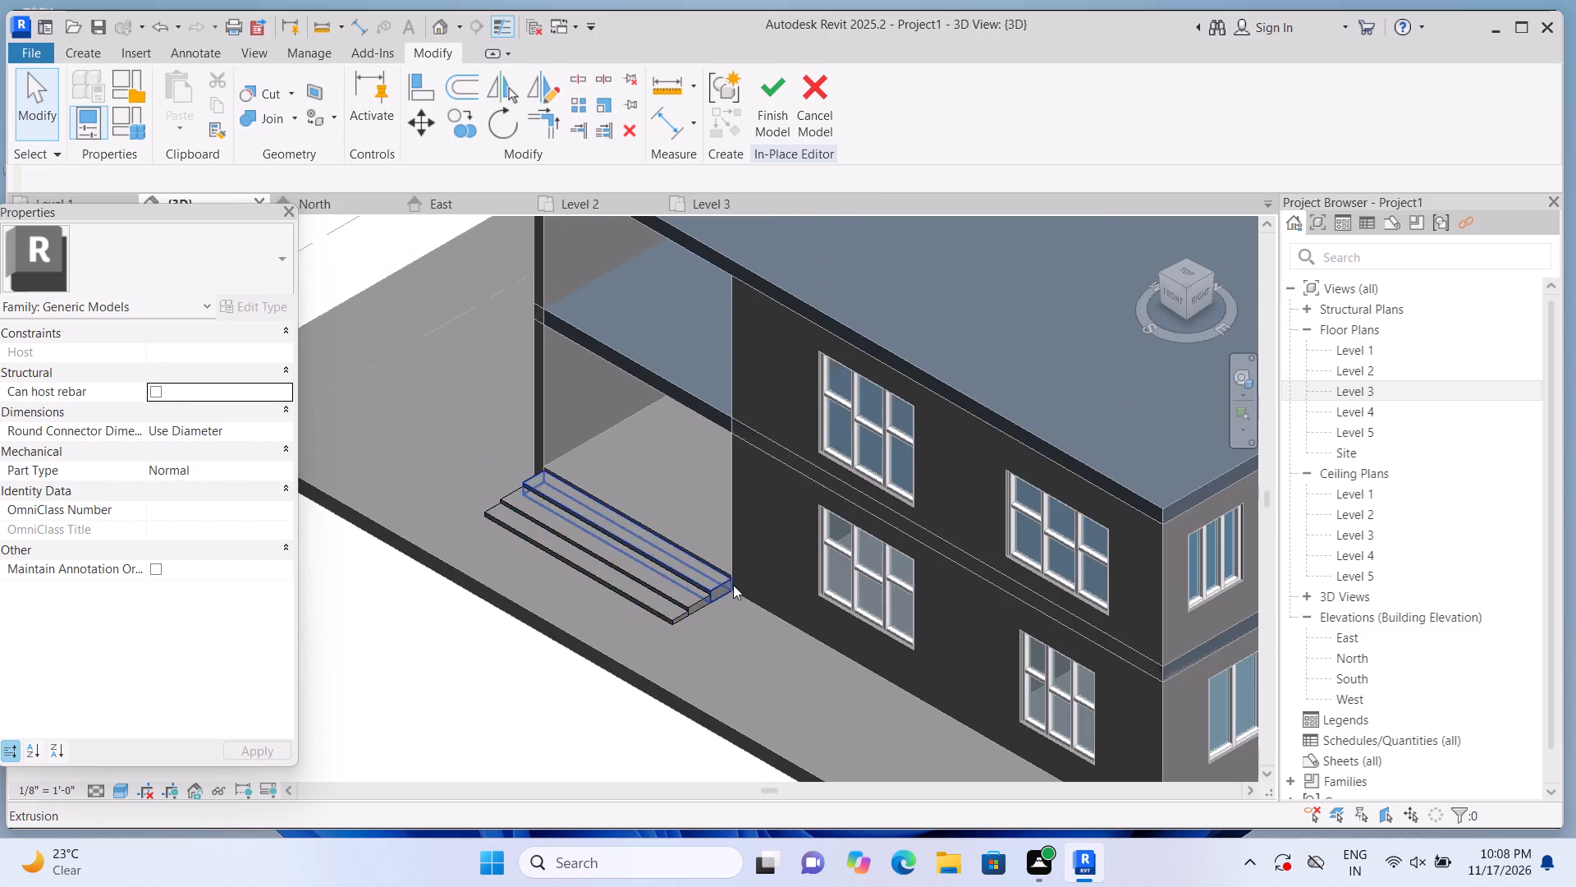
Extrude a side block 1' 0" deep from the steps' end face beside the windowed front wall, using a rectangle from wall corner to lowest step's front.
{"action": "scroll", "coordinate": [733, 585], "scroll_direction": "up", "scroll_amount": 6}
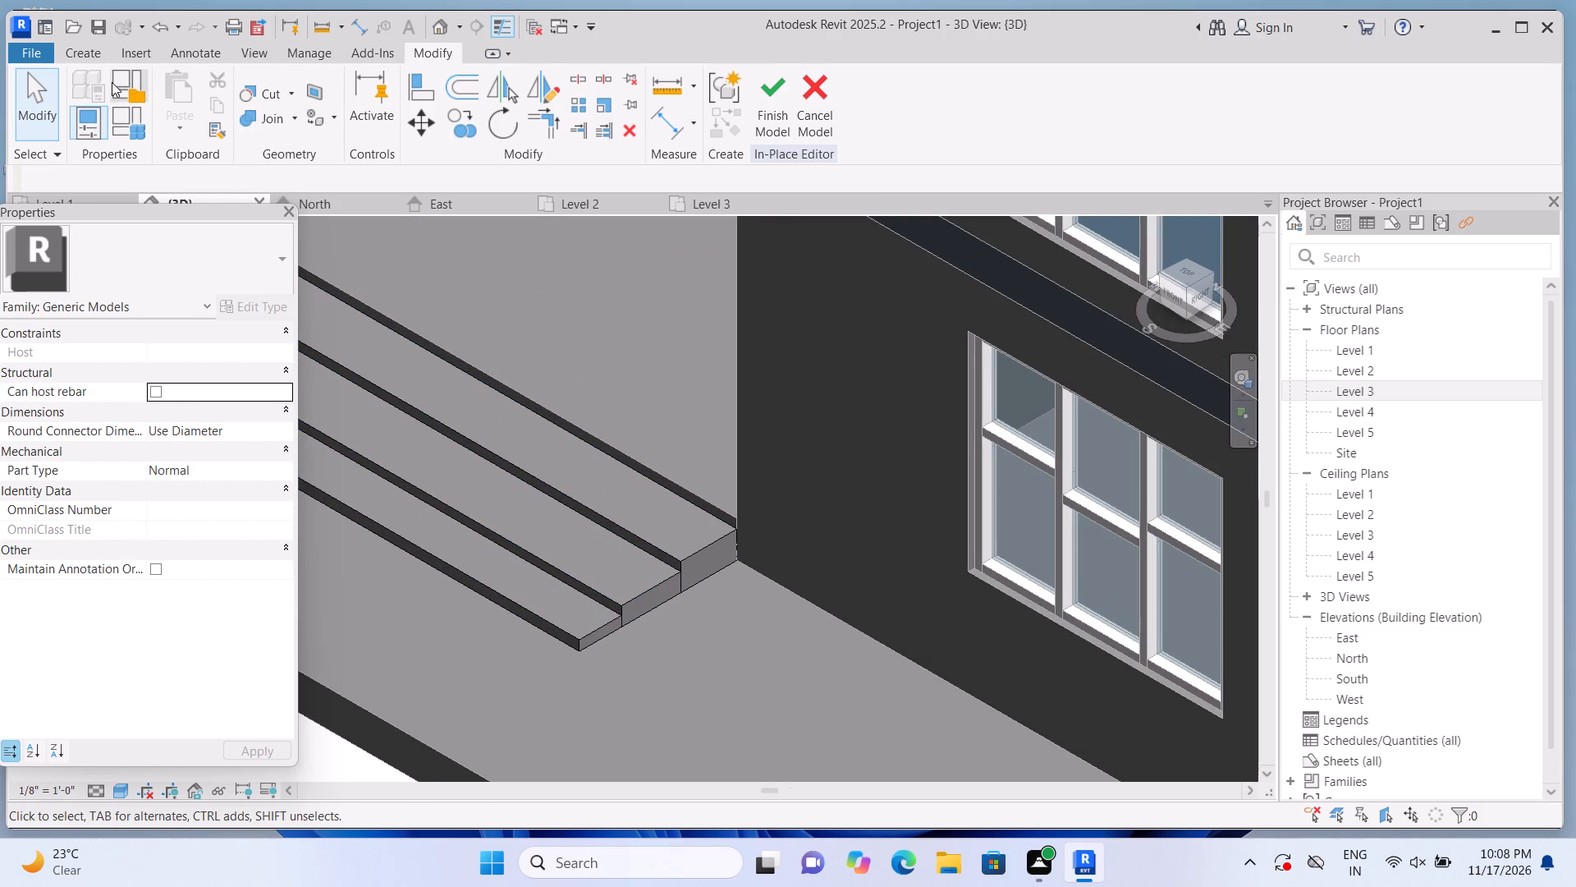
{"action": "left_click", "coordinate": [89, 61]}
{"action": "left_click", "coordinate": [158, 95]}
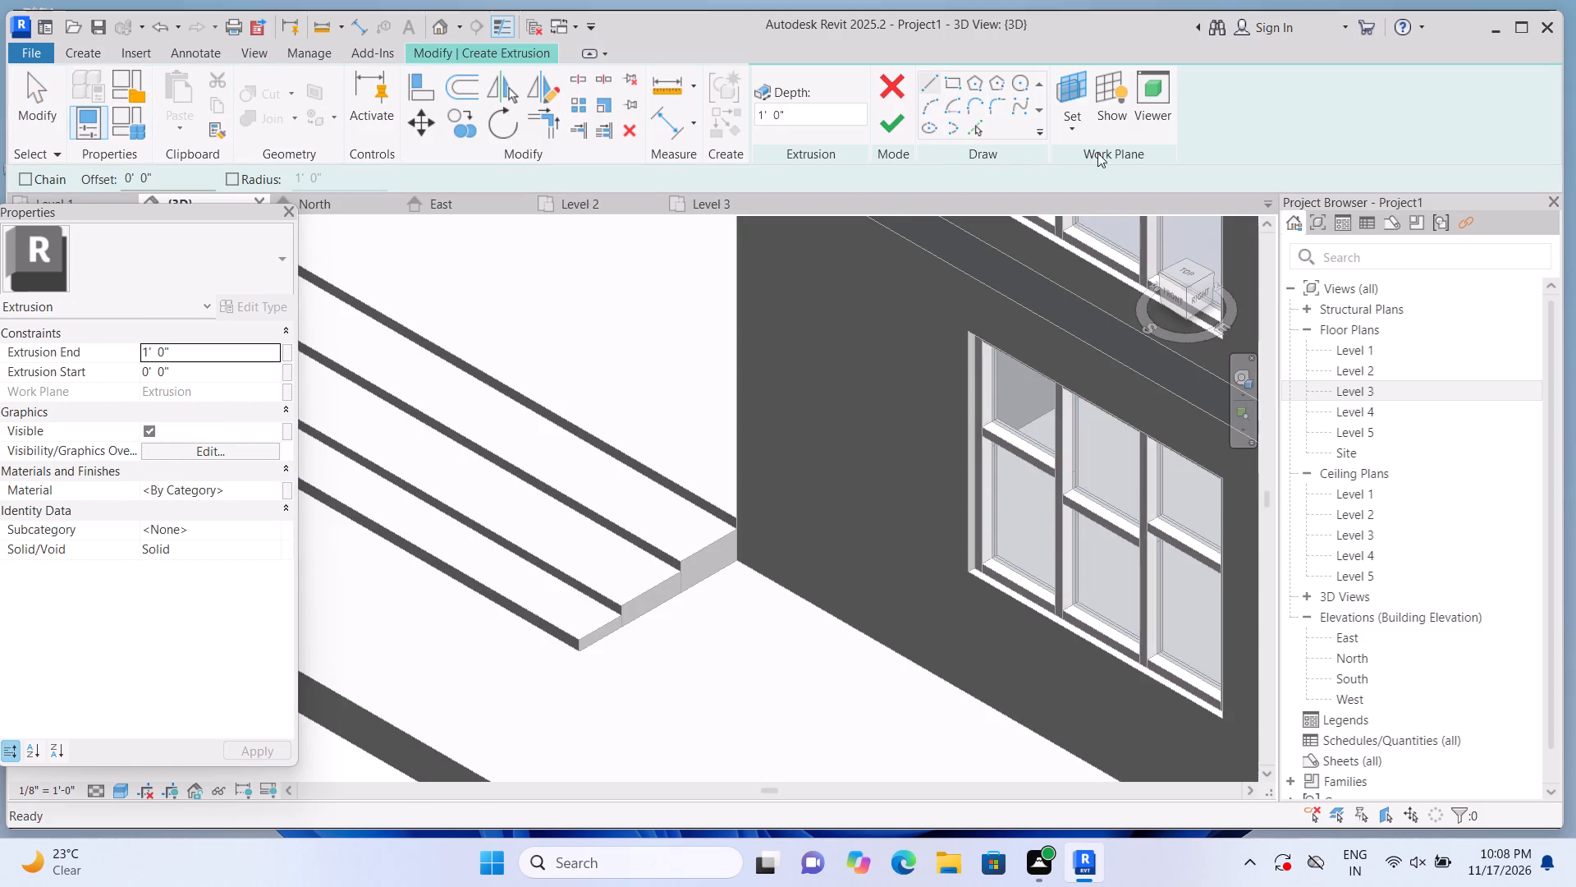
{"action": "left_click", "coordinate": [1085, 126]}
{"action": "left_click", "coordinate": [1099, 203]}
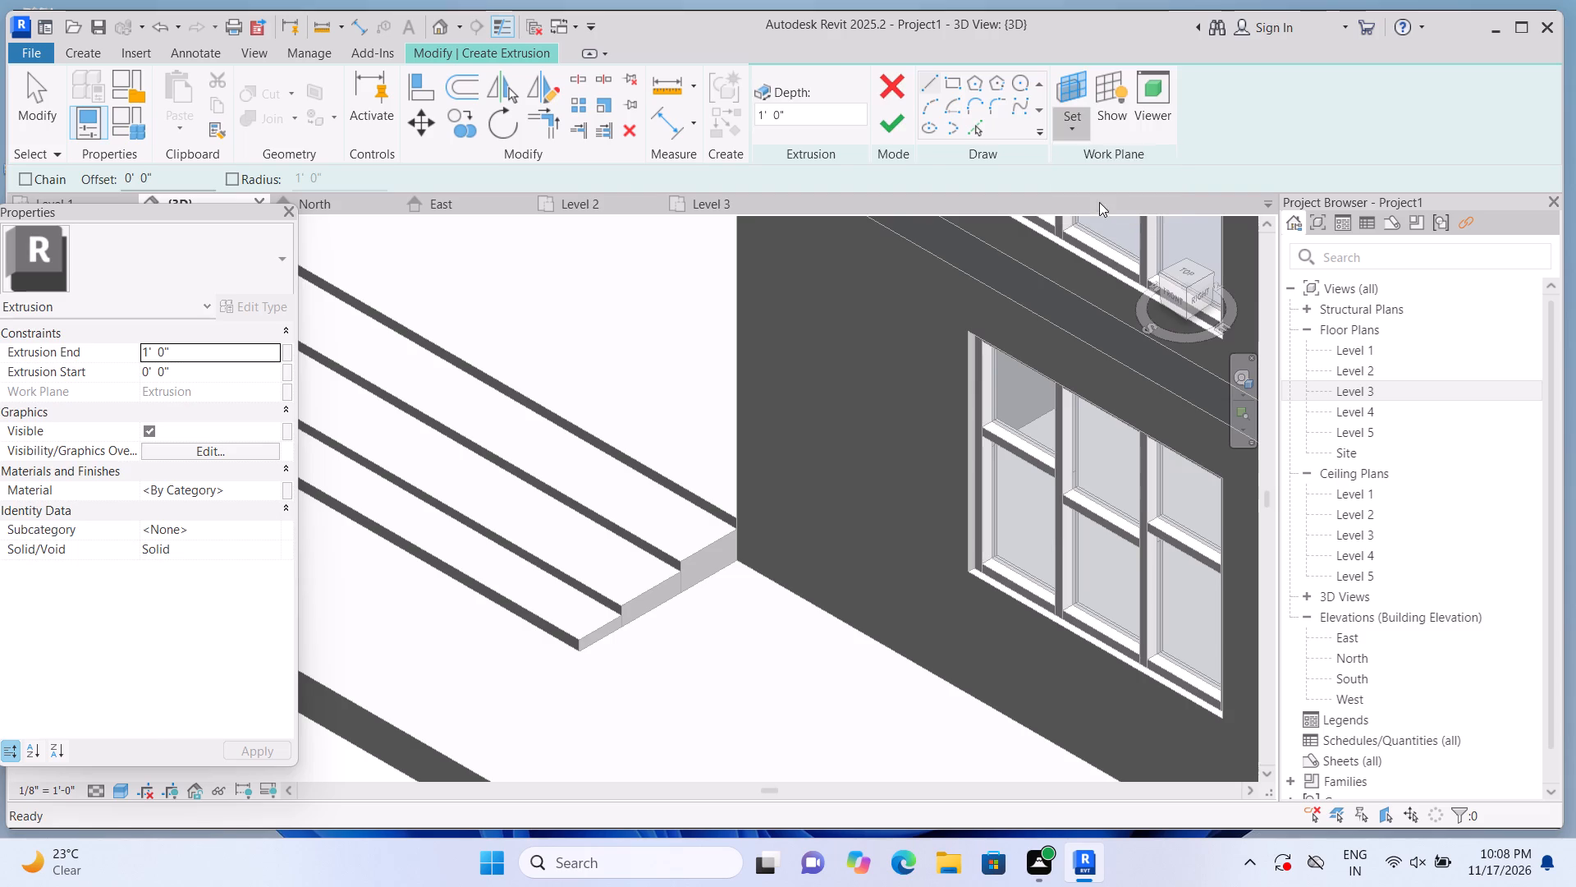
{"action": "scroll", "coordinate": [813, 549], "scroll_direction": "up", "scroll_amount": 1}
{"action": "left_click_drag", "start_coordinate": [689, 566], "coordinate": [685, 556]}
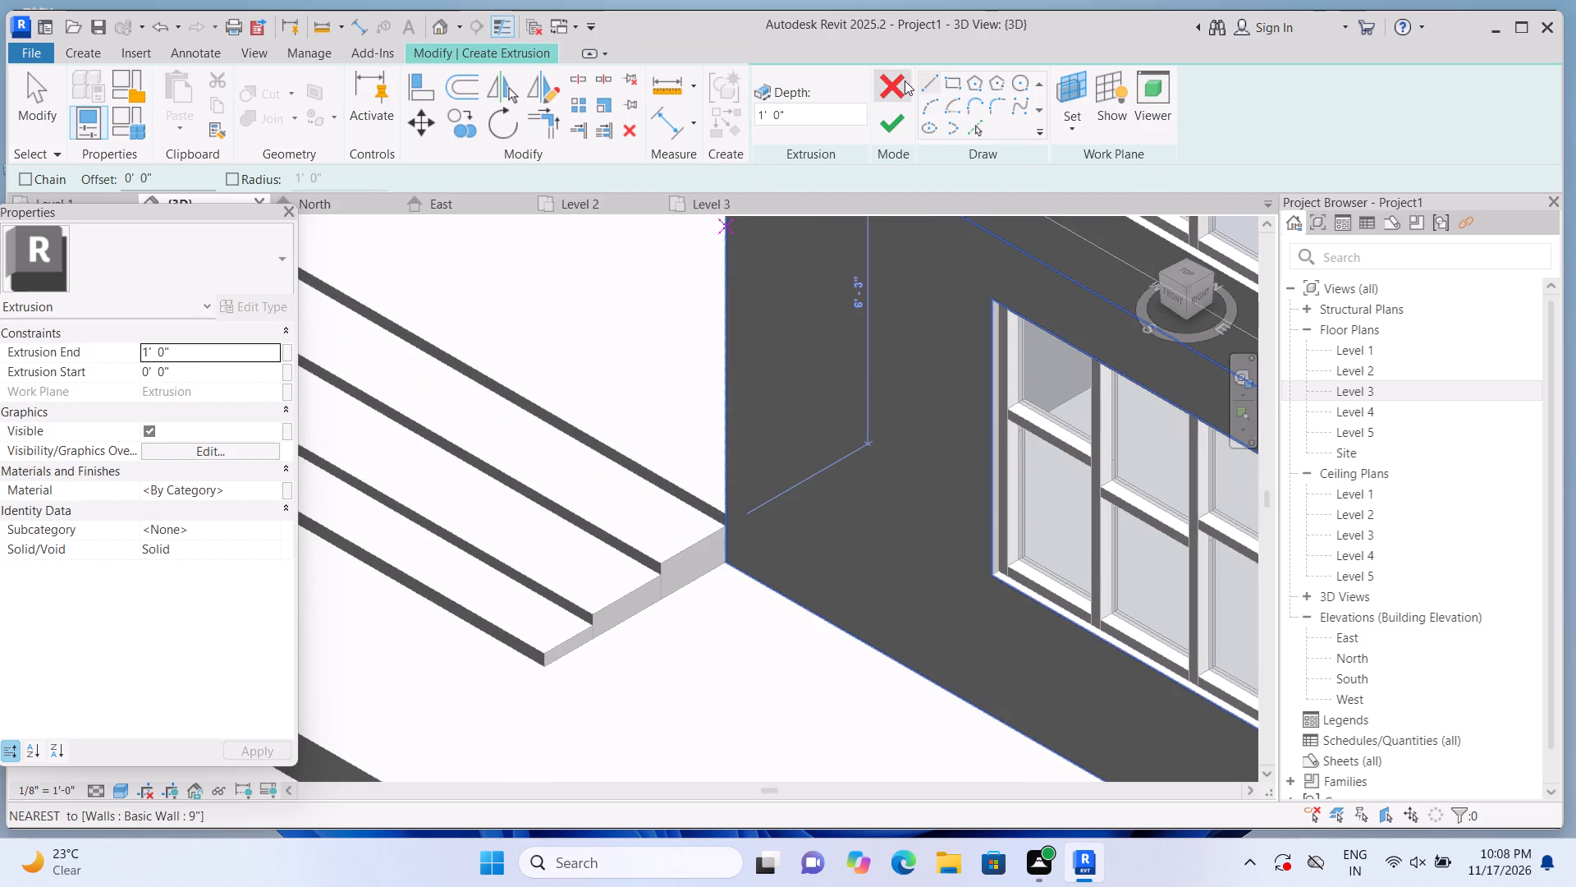
{"action": "left_click", "coordinate": [949, 77]}
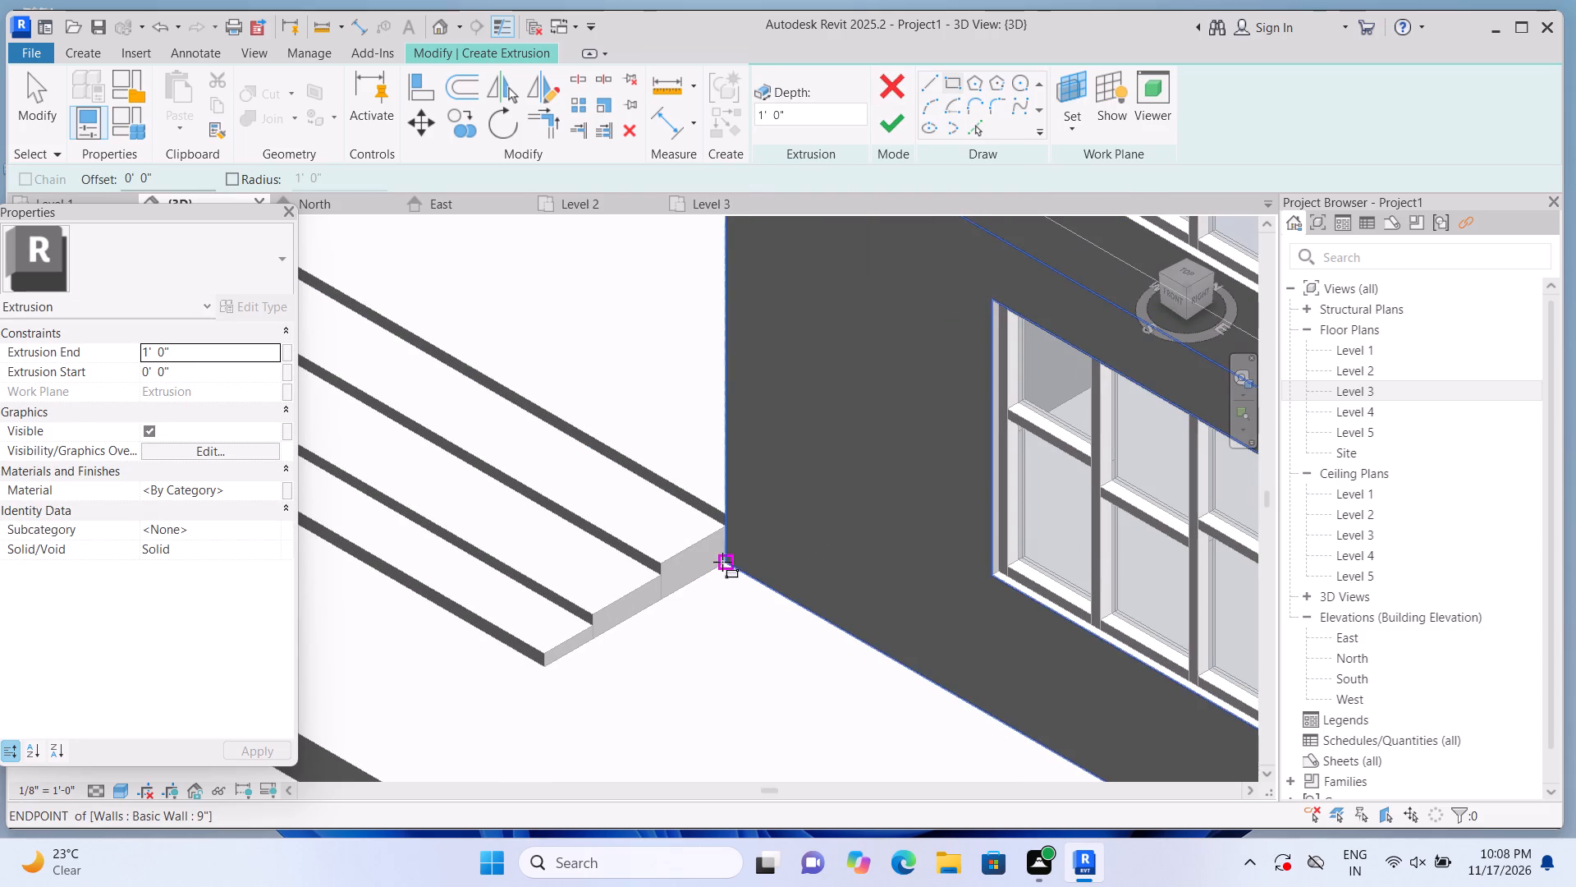
{"action": "left_click", "coordinate": [722, 562]}
{"action": "scroll", "coordinate": [535, 673], "scroll_direction": "up", "scroll_amount": 3}
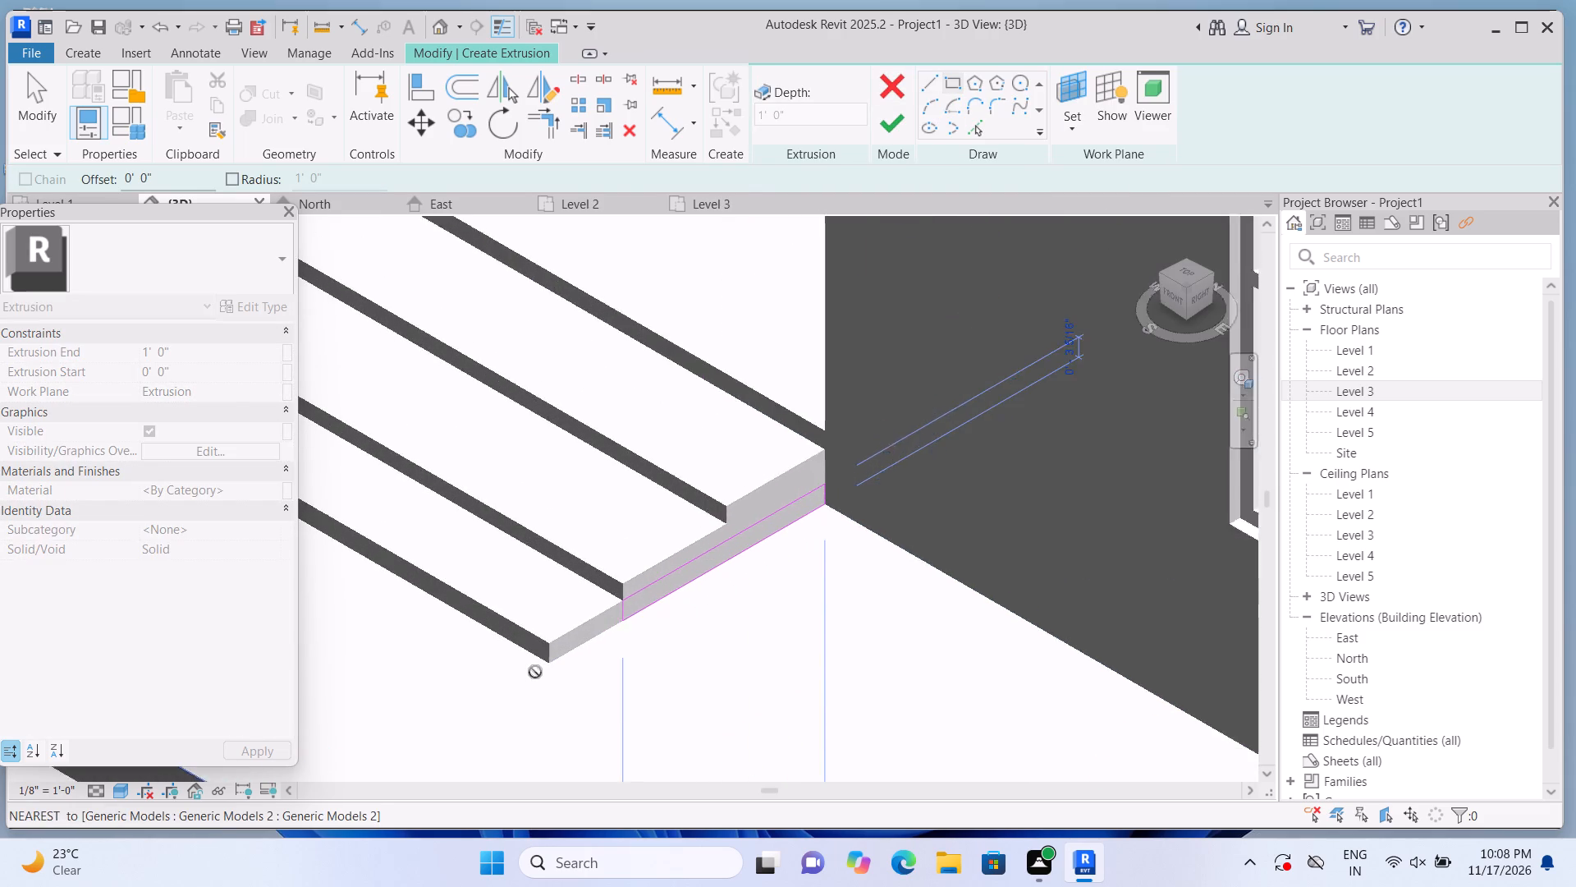
{"action": "scroll", "coordinate": [535, 672], "scroll_direction": "up", "scroll_amount": 4}
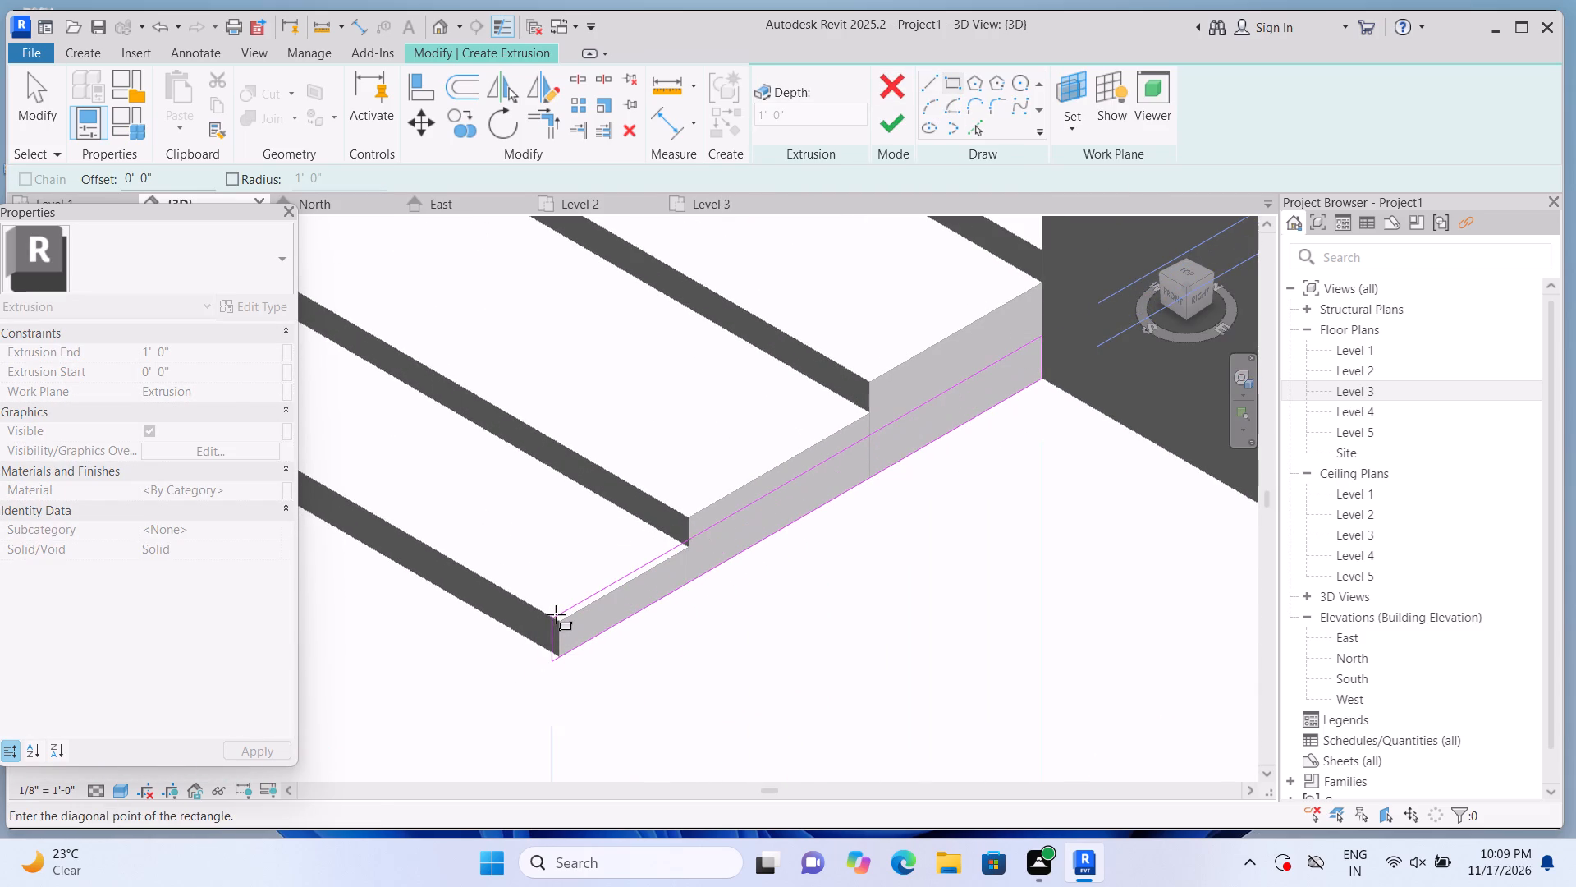
{"action": "scroll", "coordinate": [557, 614], "scroll_direction": "up", "scroll_amount": 3}
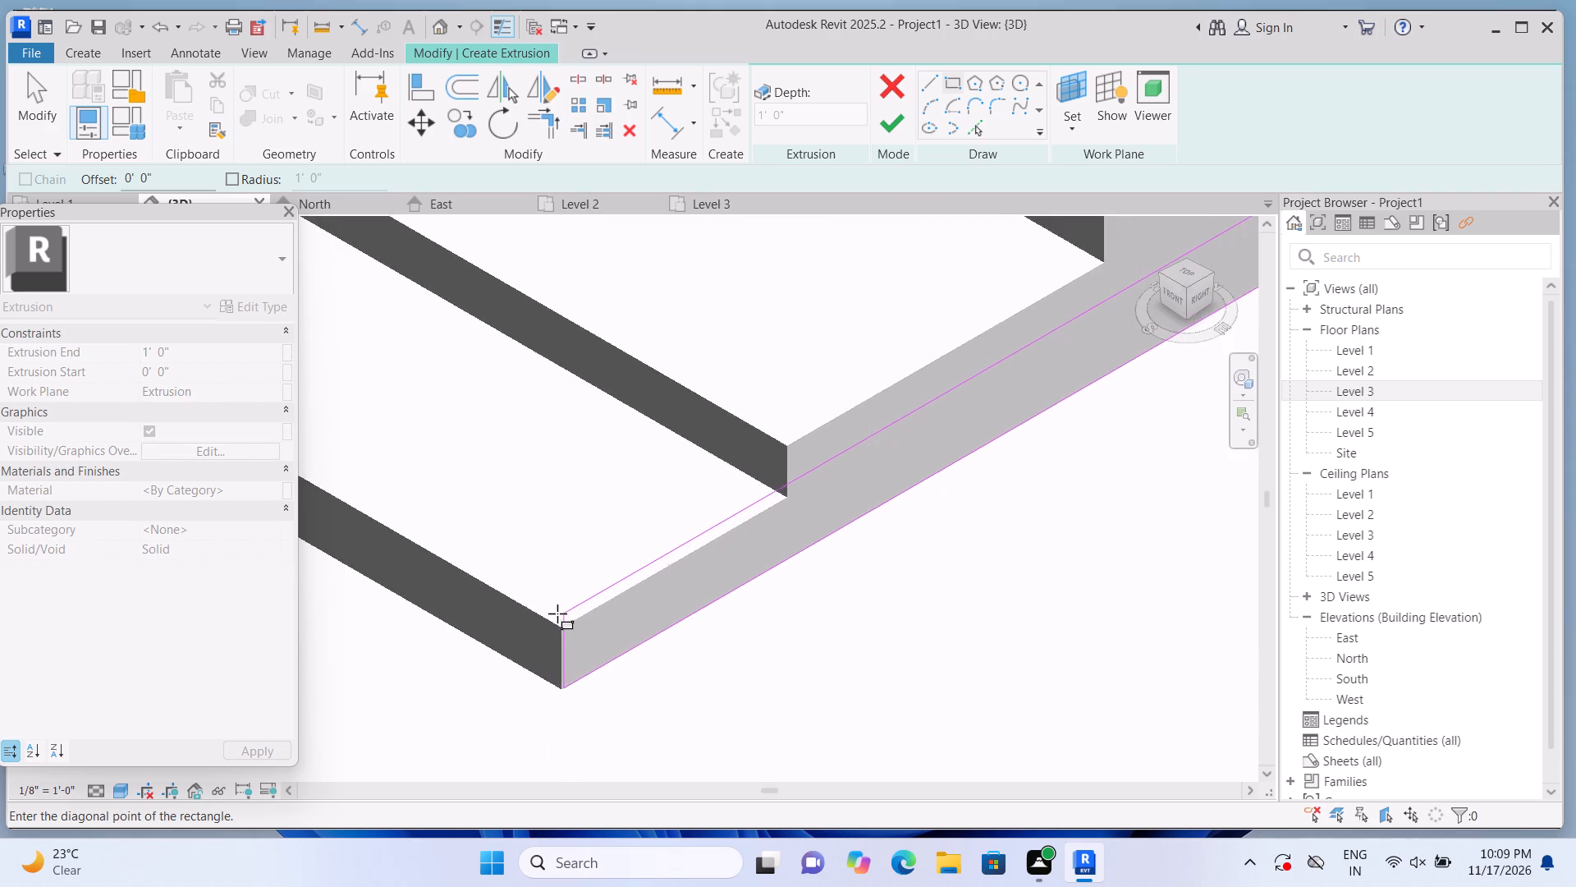
{"action": "scroll", "coordinate": [557, 614], "scroll_direction": "up", "scroll_amount": 5}
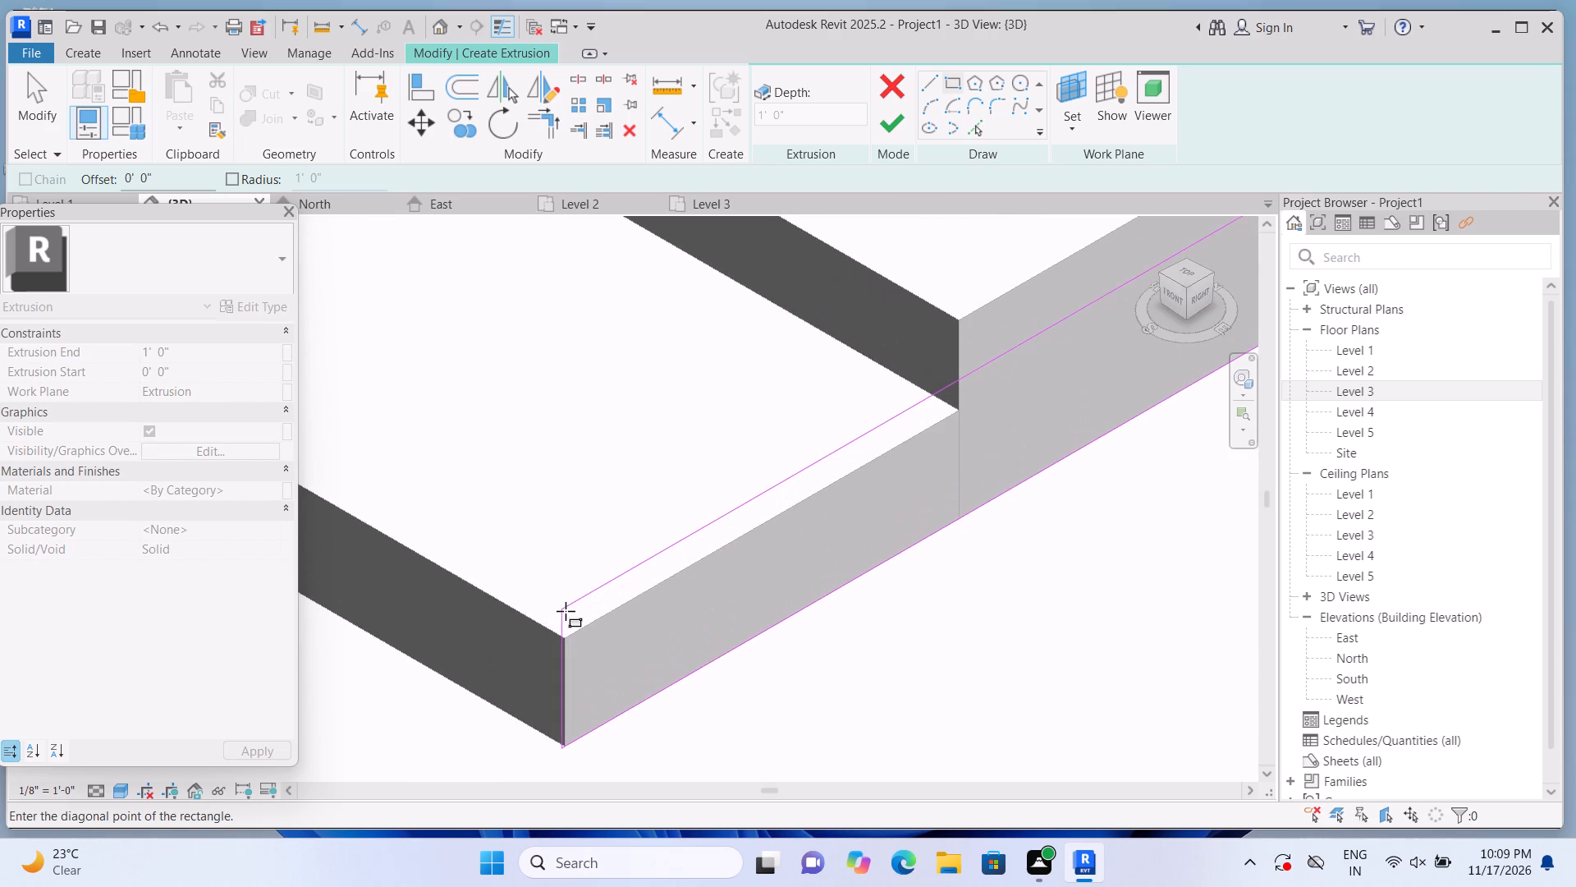
{"action": "scroll", "coordinate": [566, 611], "scroll_direction": "up", "scroll_amount": 4}
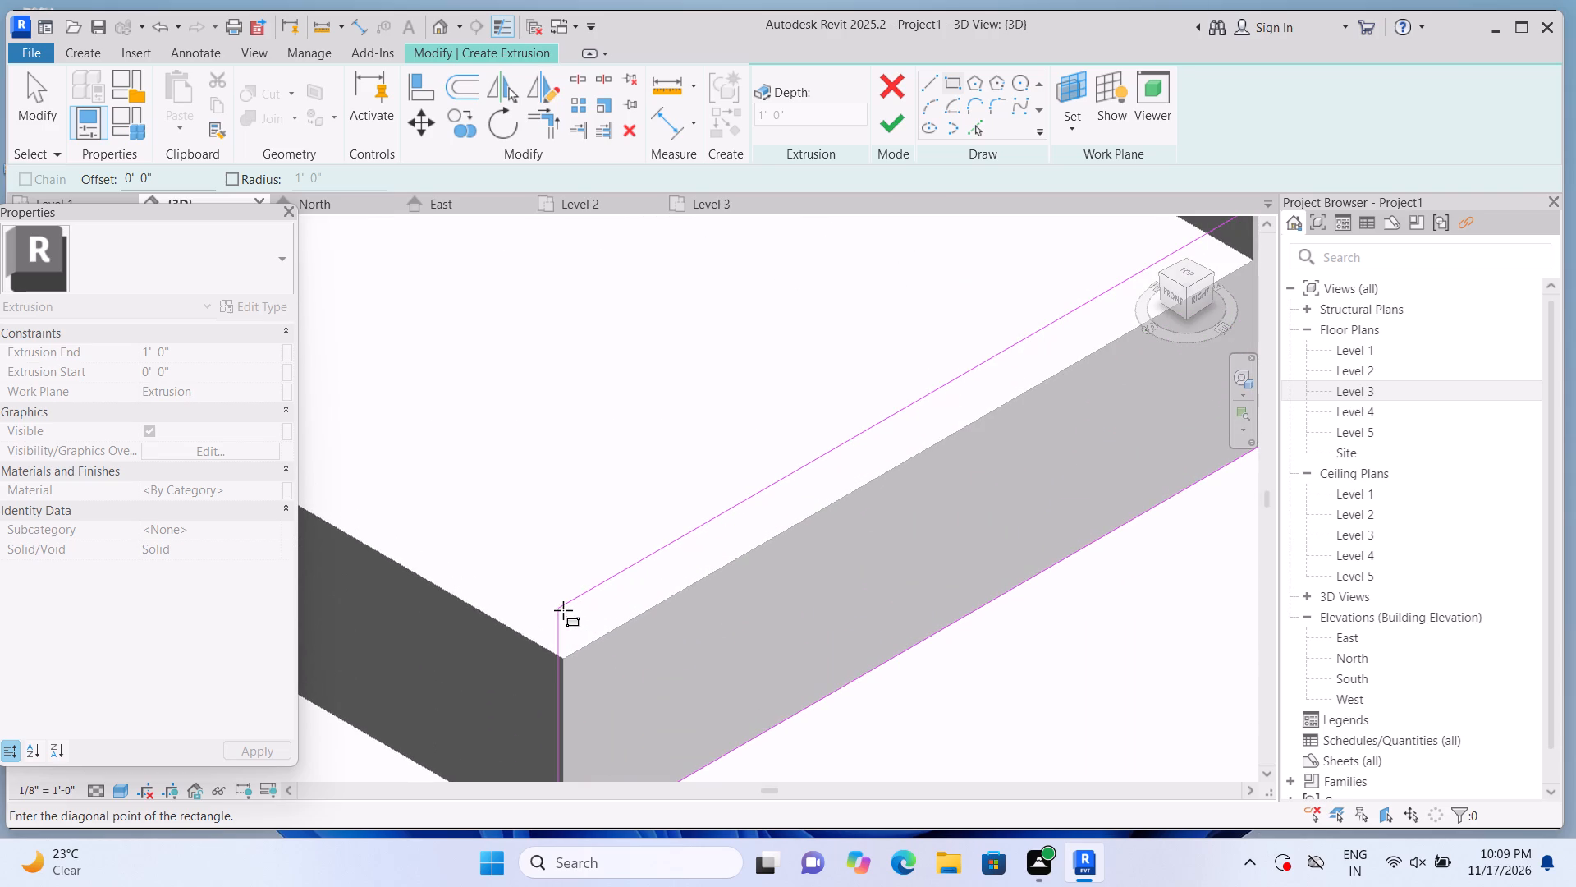
{"action": "scroll", "coordinate": [566, 607], "scroll_direction": "up", "scroll_amount": 1}
{"action": "scroll", "coordinate": [560, 566], "scroll_direction": "down", "scroll_amount": 3}
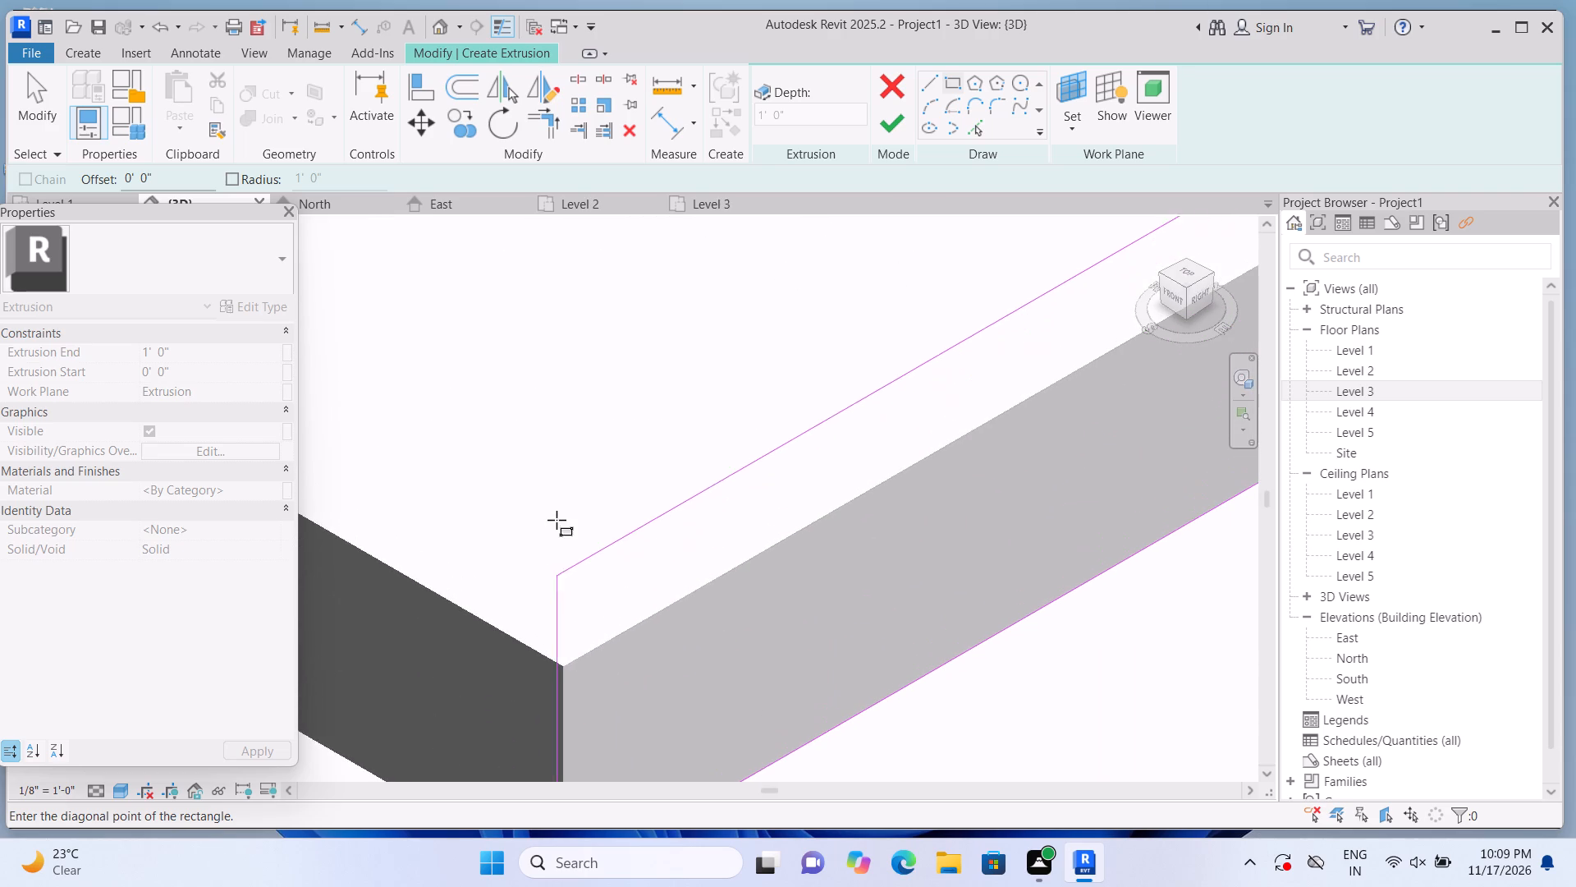
{"action": "scroll", "coordinate": [557, 520], "scroll_direction": "down", "scroll_amount": 1}
{"action": "scroll", "coordinate": [557, 552], "scroll_direction": "up", "scroll_amount": 3}
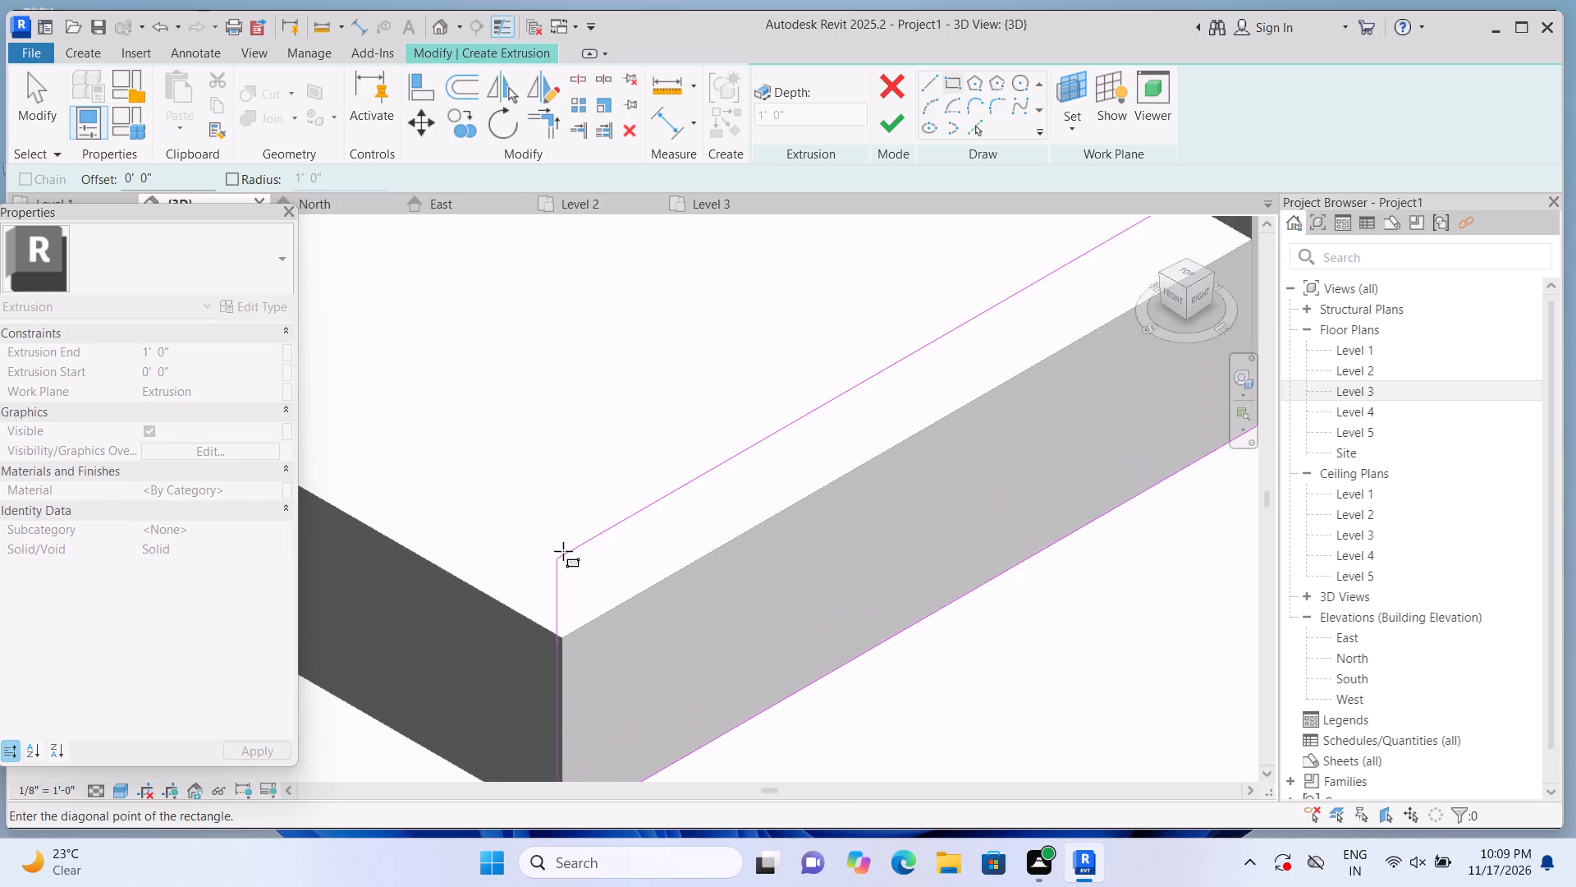
{"action": "scroll", "coordinate": [561, 552], "scroll_direction": "up", "scroll_amount": 3}
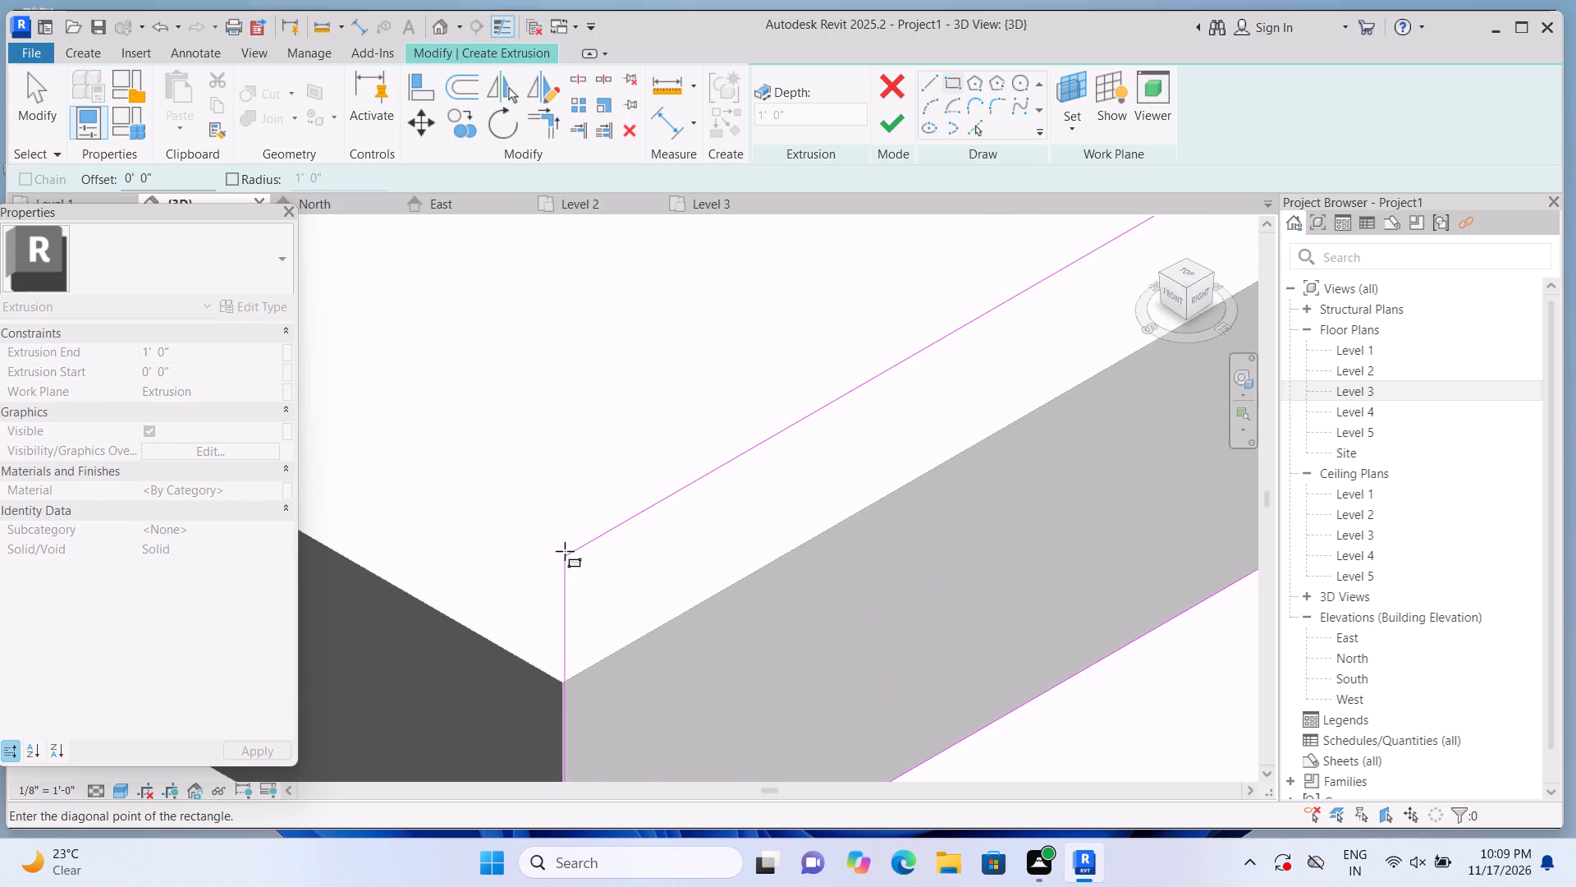
{"action": "left_click", "coordinate": [563, 551]}
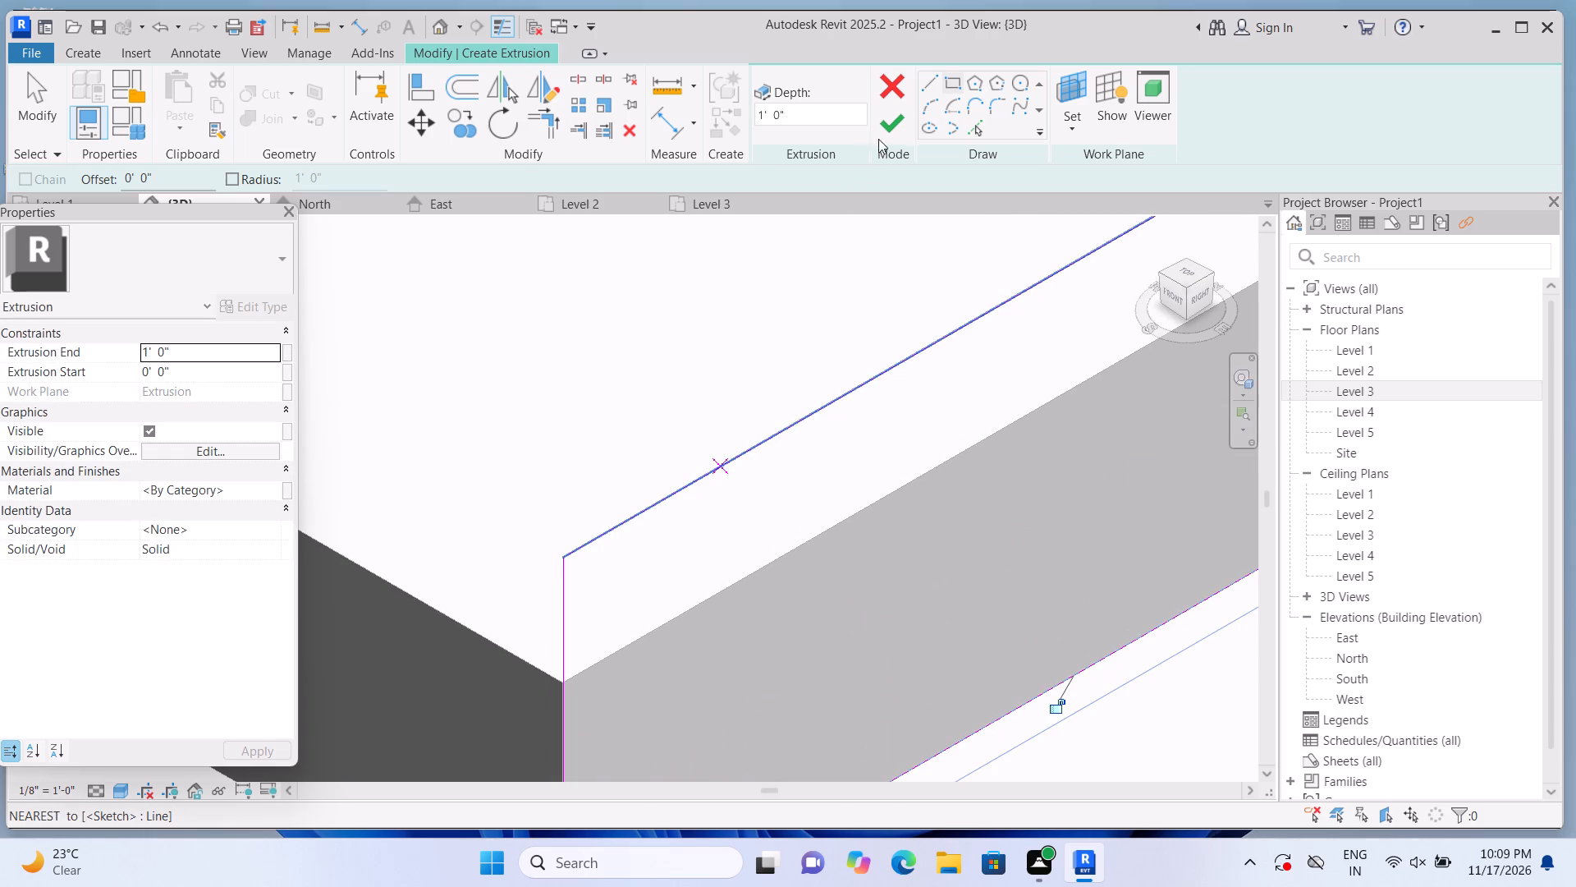
{"action": "left_click", "coordinate": [882, 132]}
Raise the new side block's top face well above the top step to form a low cheek wall.
{"action": "scroll", "coordinate": [881, 498], "scroll_direction": "down", "scroll_amount": 18}
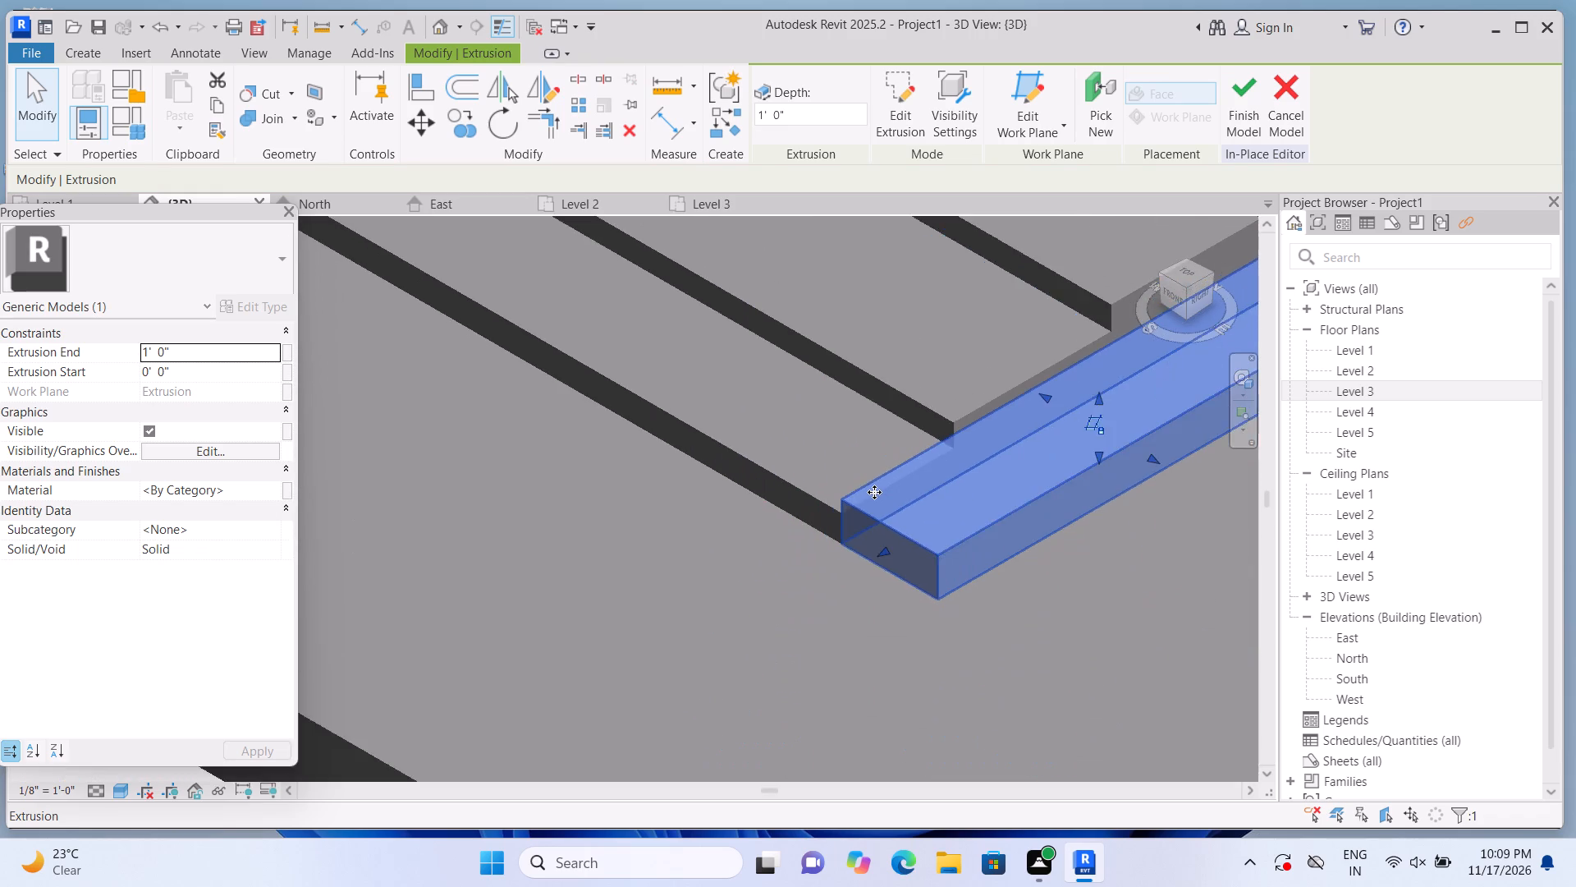
{"action": "scroll", "coordinate": [874, 492], "scroll_direction": "down", "scroll_amount": 4}
{"action": "scroll", "coordinate": [714, 650], "scroll_direction": "down", "scroll_amount": 2}
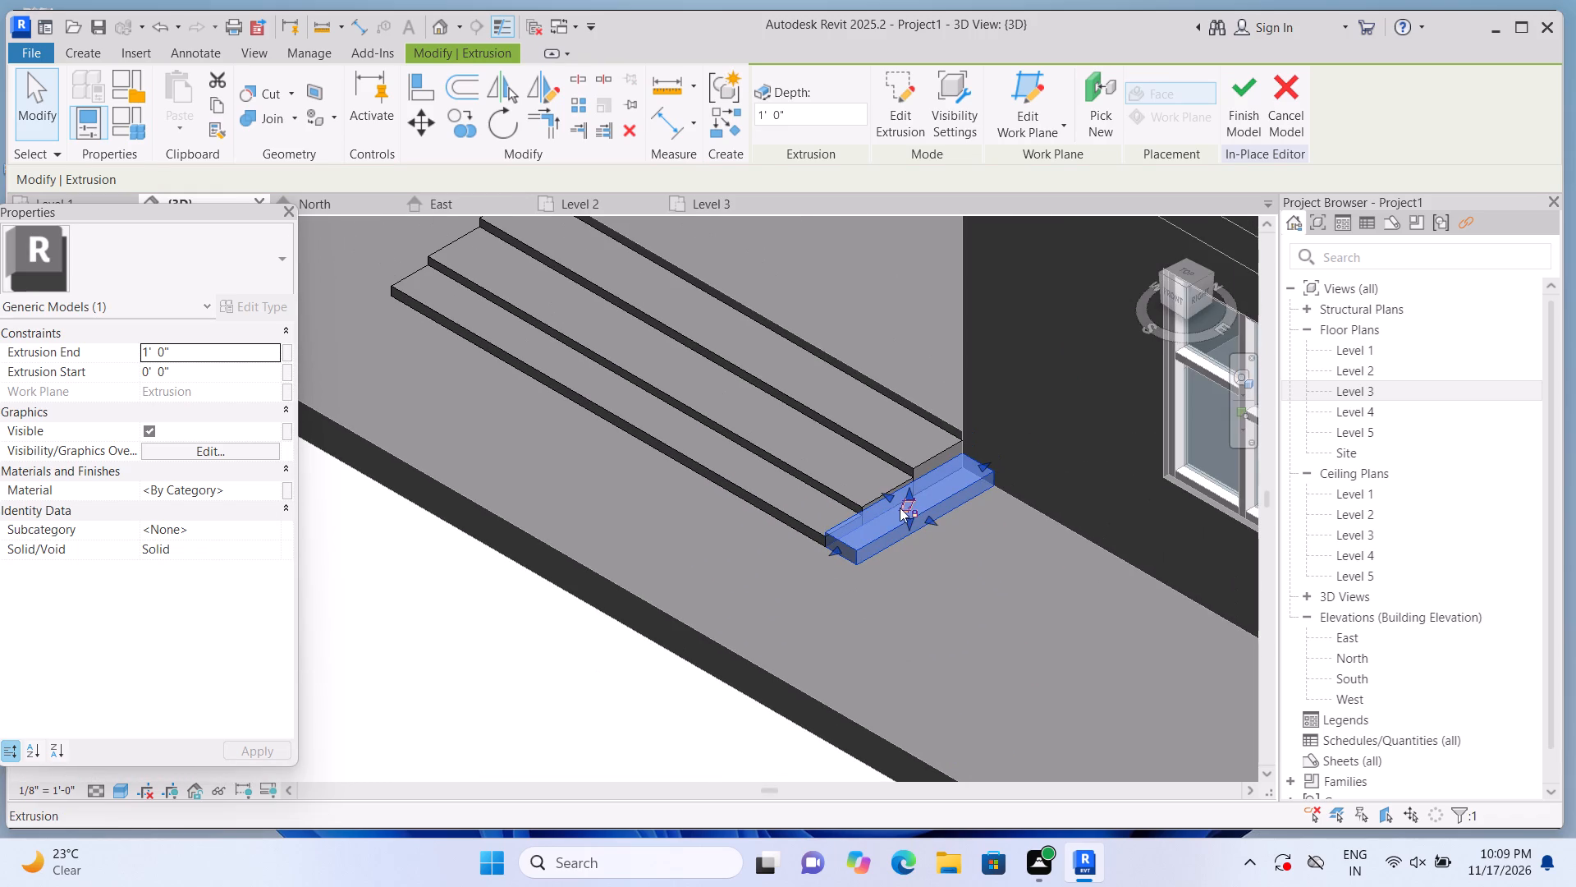
{"action": "left_click_drag", "start_coordinate": [907, 490], "coordinate": [906, 434]}
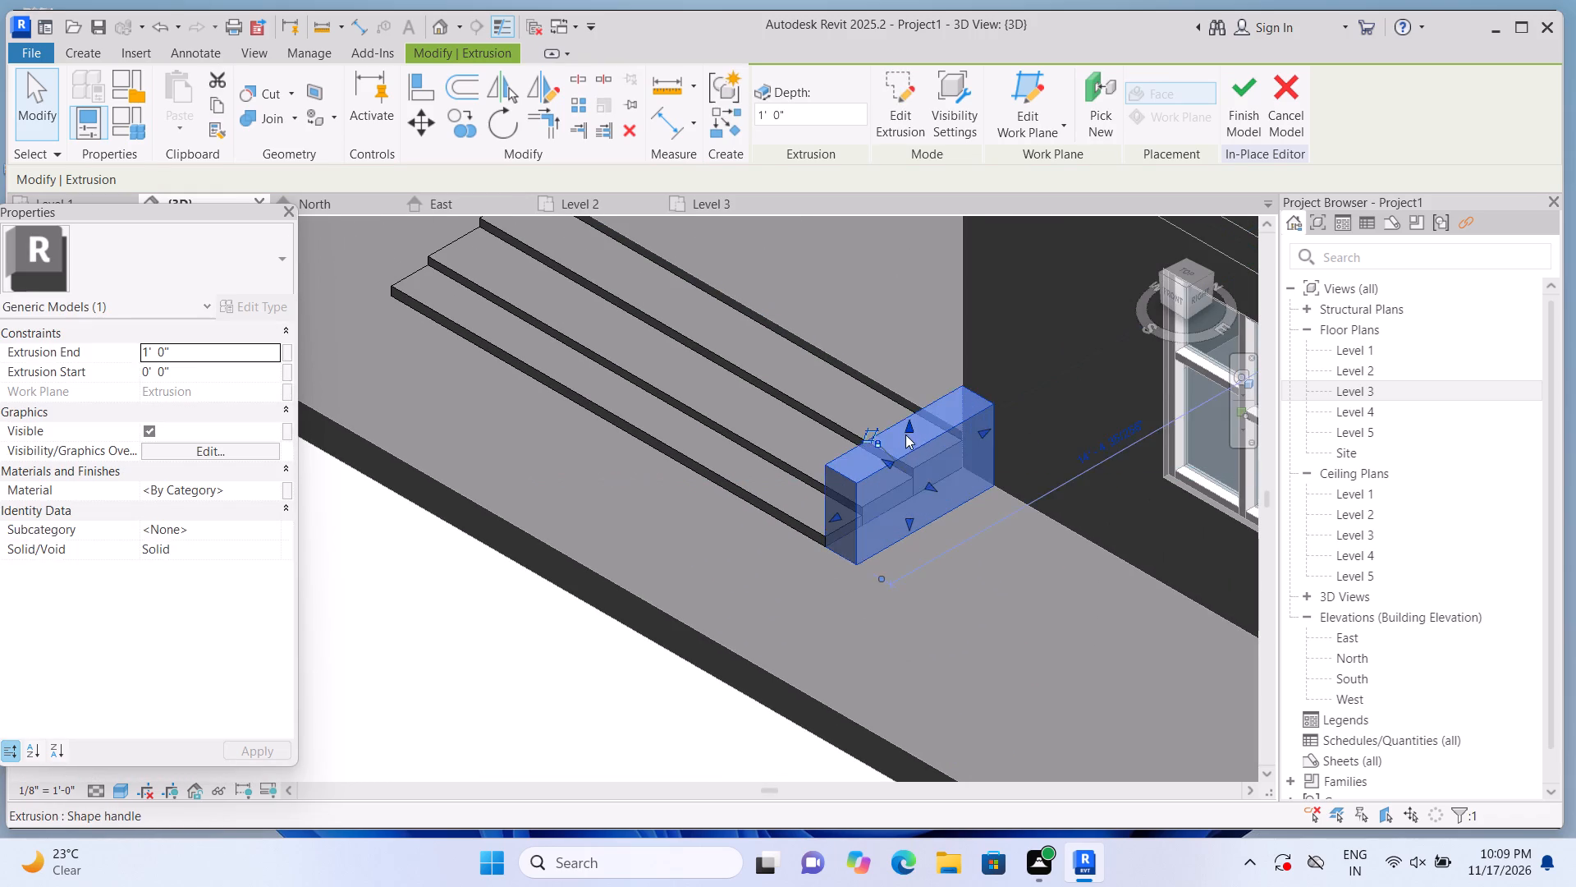
{"action": "scroll", "coordinate": [905, 435], "scroll_direction": "down", "scroll_amount": 8}
{"action": "left_click", "coordinate": [810, 585]}
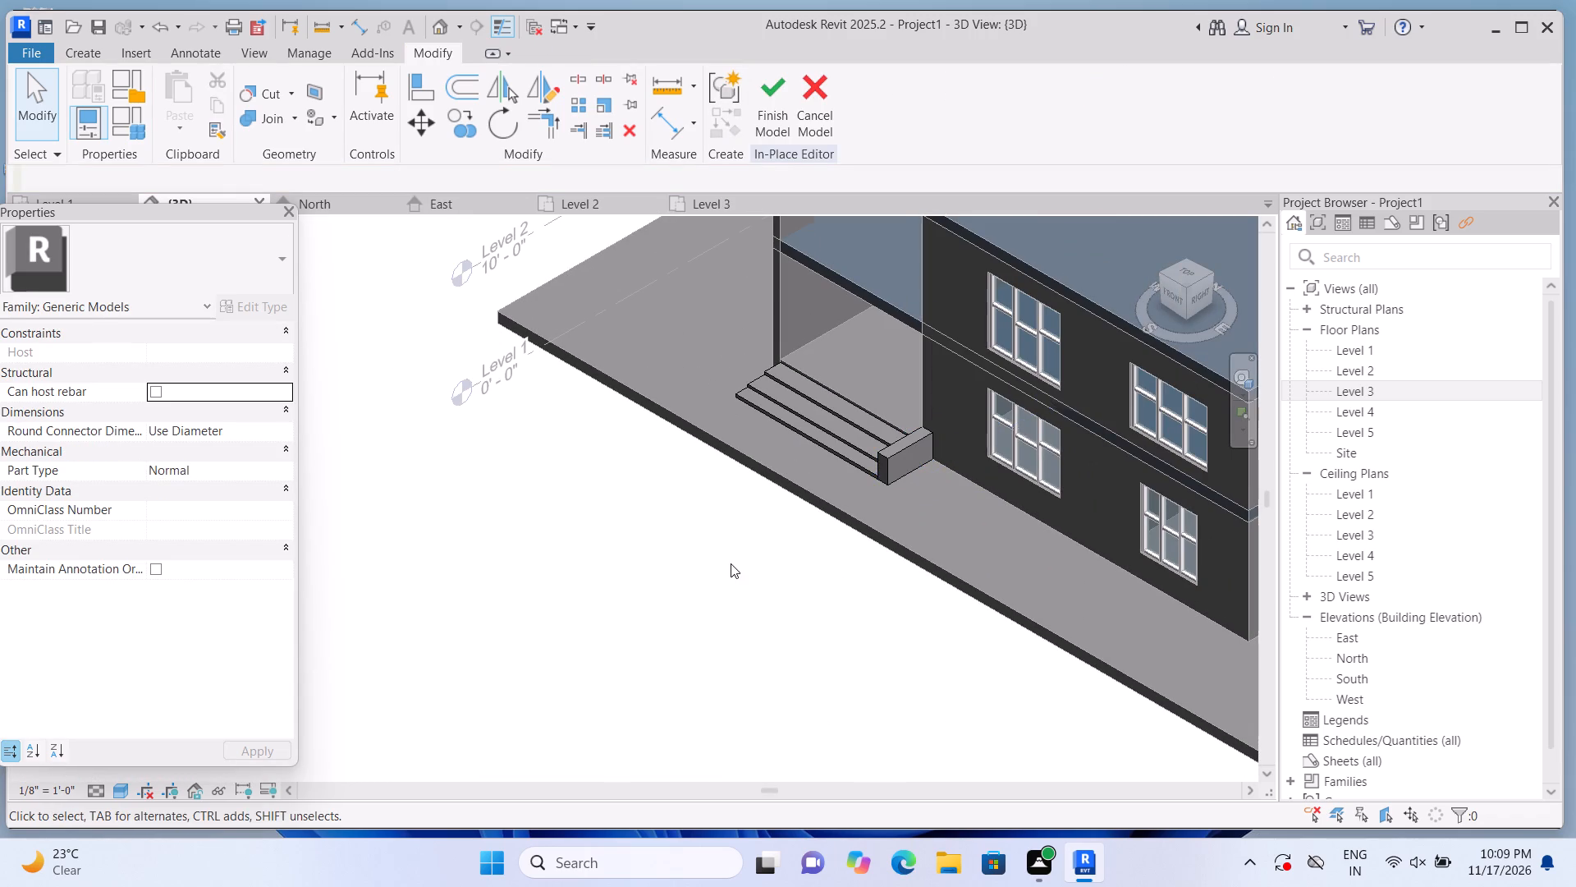
Extrude a matching side block from the steps' opposite end face, using a rectangle about 4'-4" by 0'-7 1/2" and a 1' 0" depth.
{"action": "middle_click_drag", "start_coordinate": [730, 562], "coordinate": [1023, 571], "text": "shift"}
{"action": "scroll", "coordinate": [1016, 571], "scroll_direction": "down", "scroll_amount": 11}
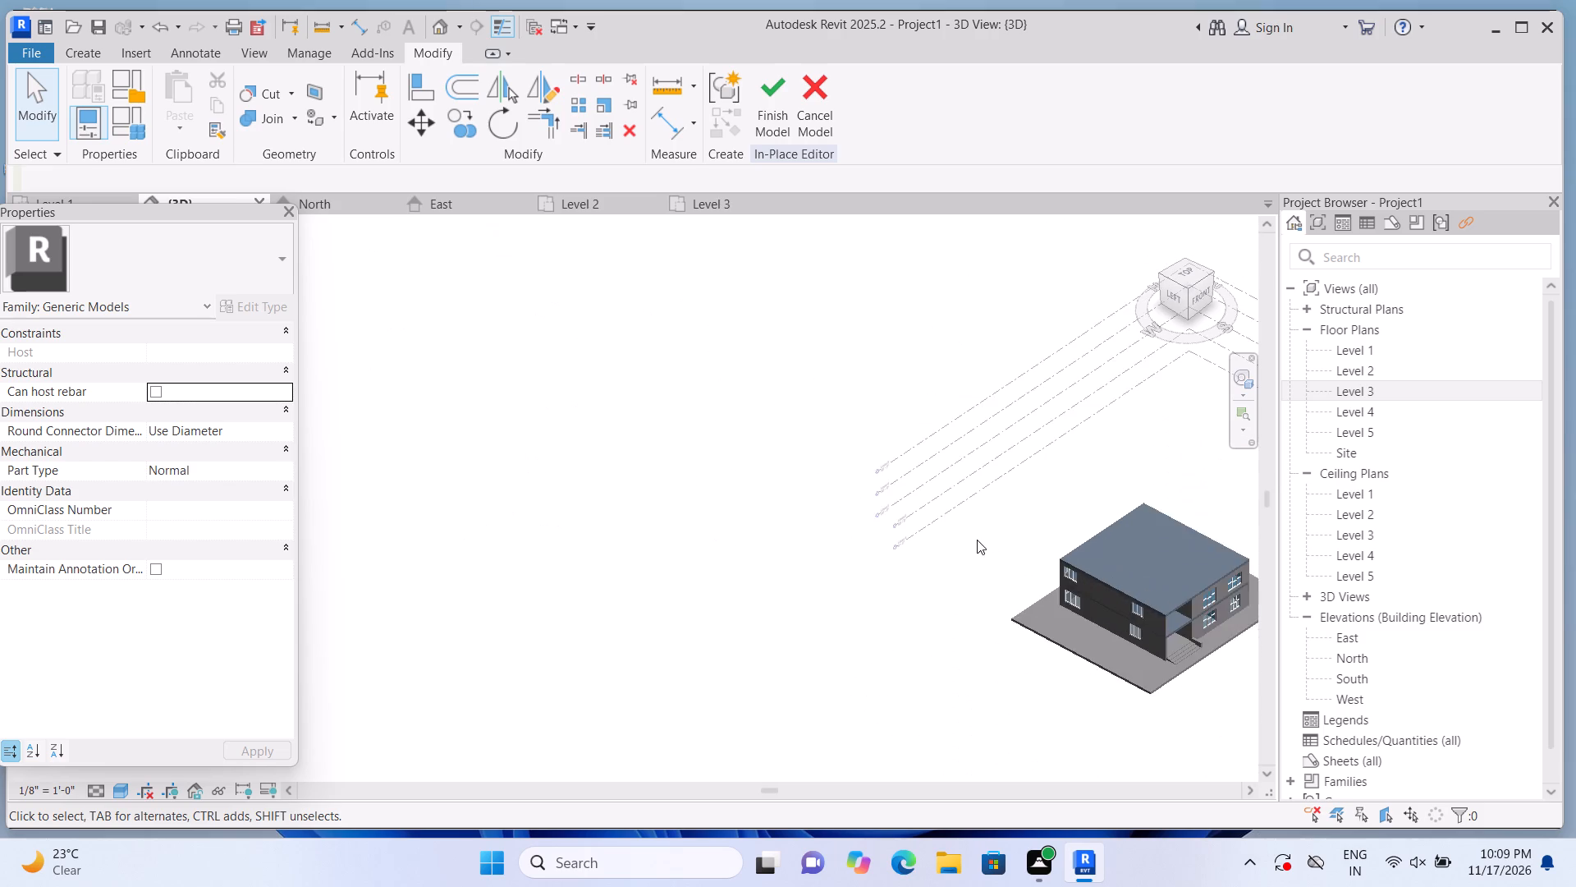
{"action": "scroll", "coordinate": [977, 540], "scroll_direction": "down", "scroll_amount": 4}
{"action": "scroll", "coordinate": [1147, 586], "scroll_direction": "up", "scroll_amount": 14}
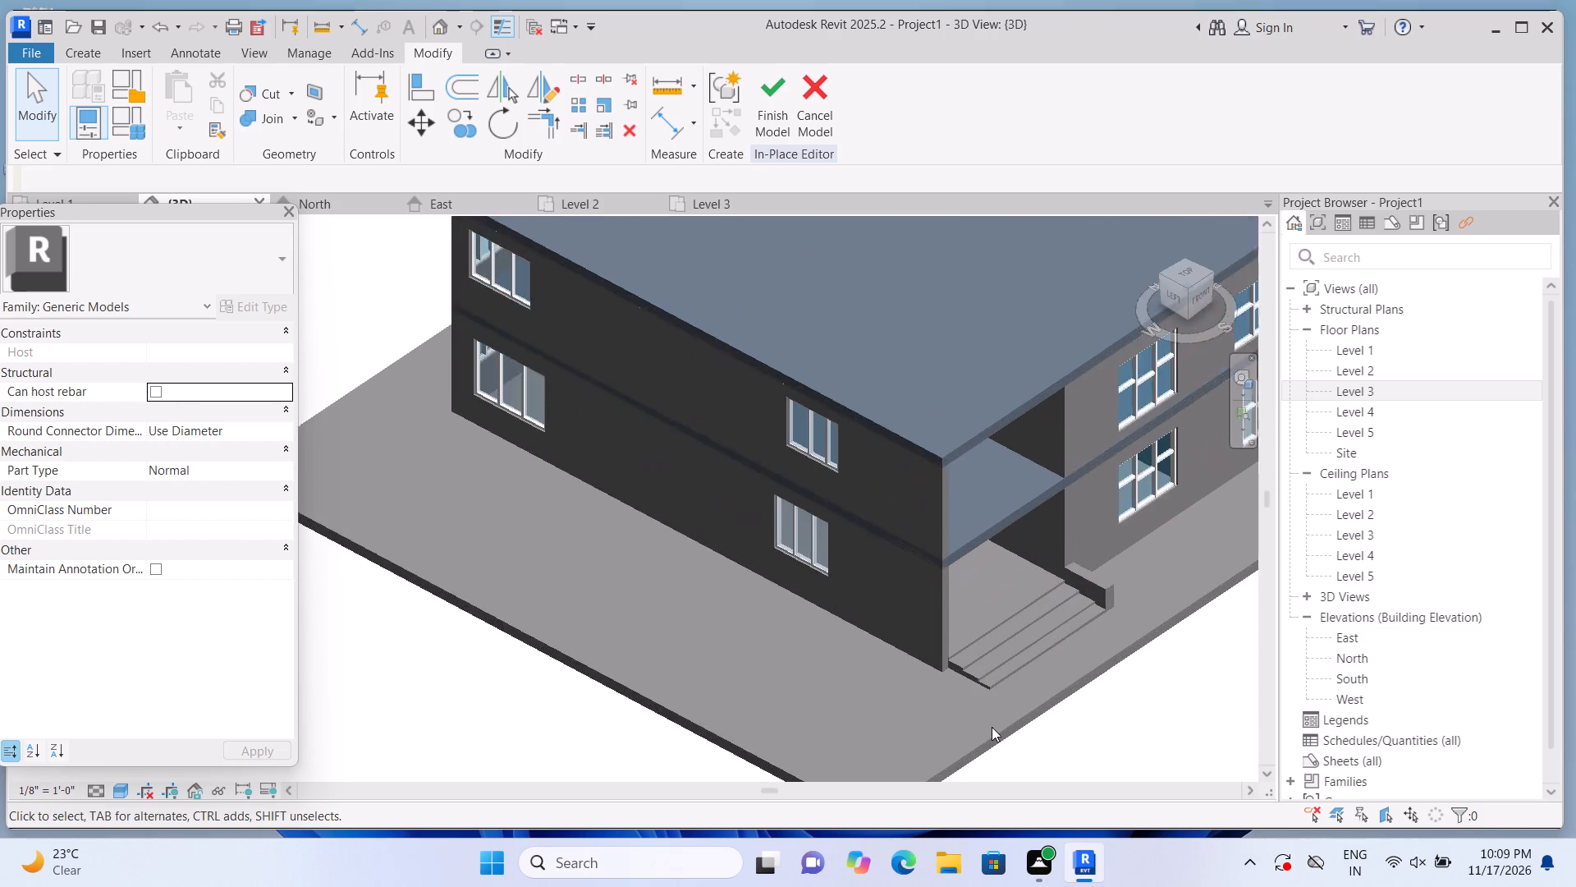
{"action": "scroll", "coordinate": [992, 727], "scroll_direction": "up", "scroll_amount": 15}
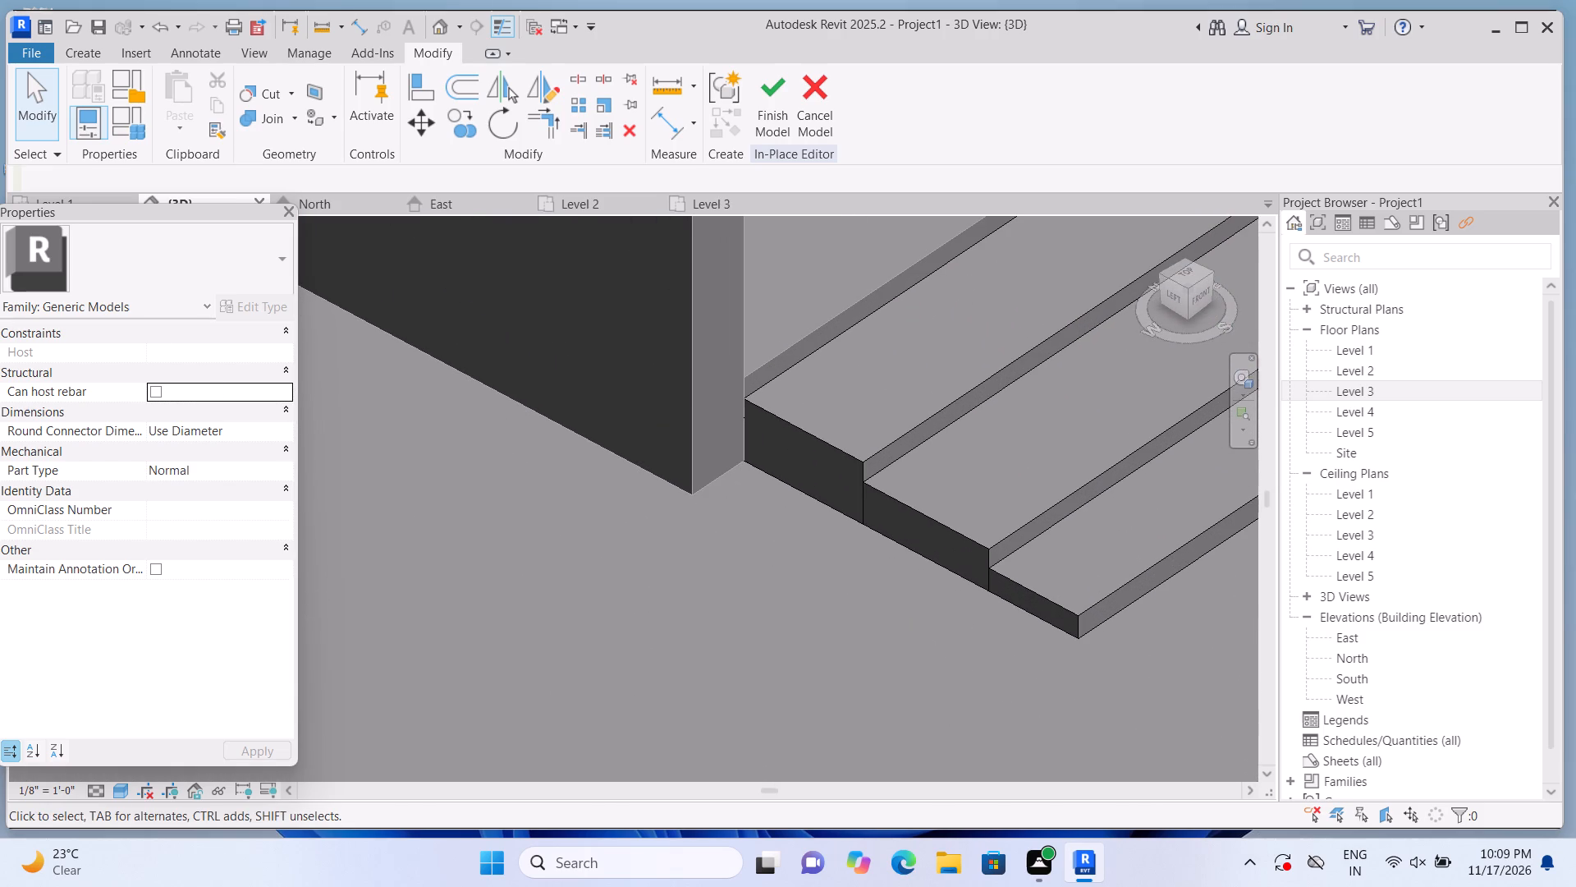
{"action": "left_click", "coordinate": [76, 54]}
{"action": "left_click", "coordinate": [186, 77]}
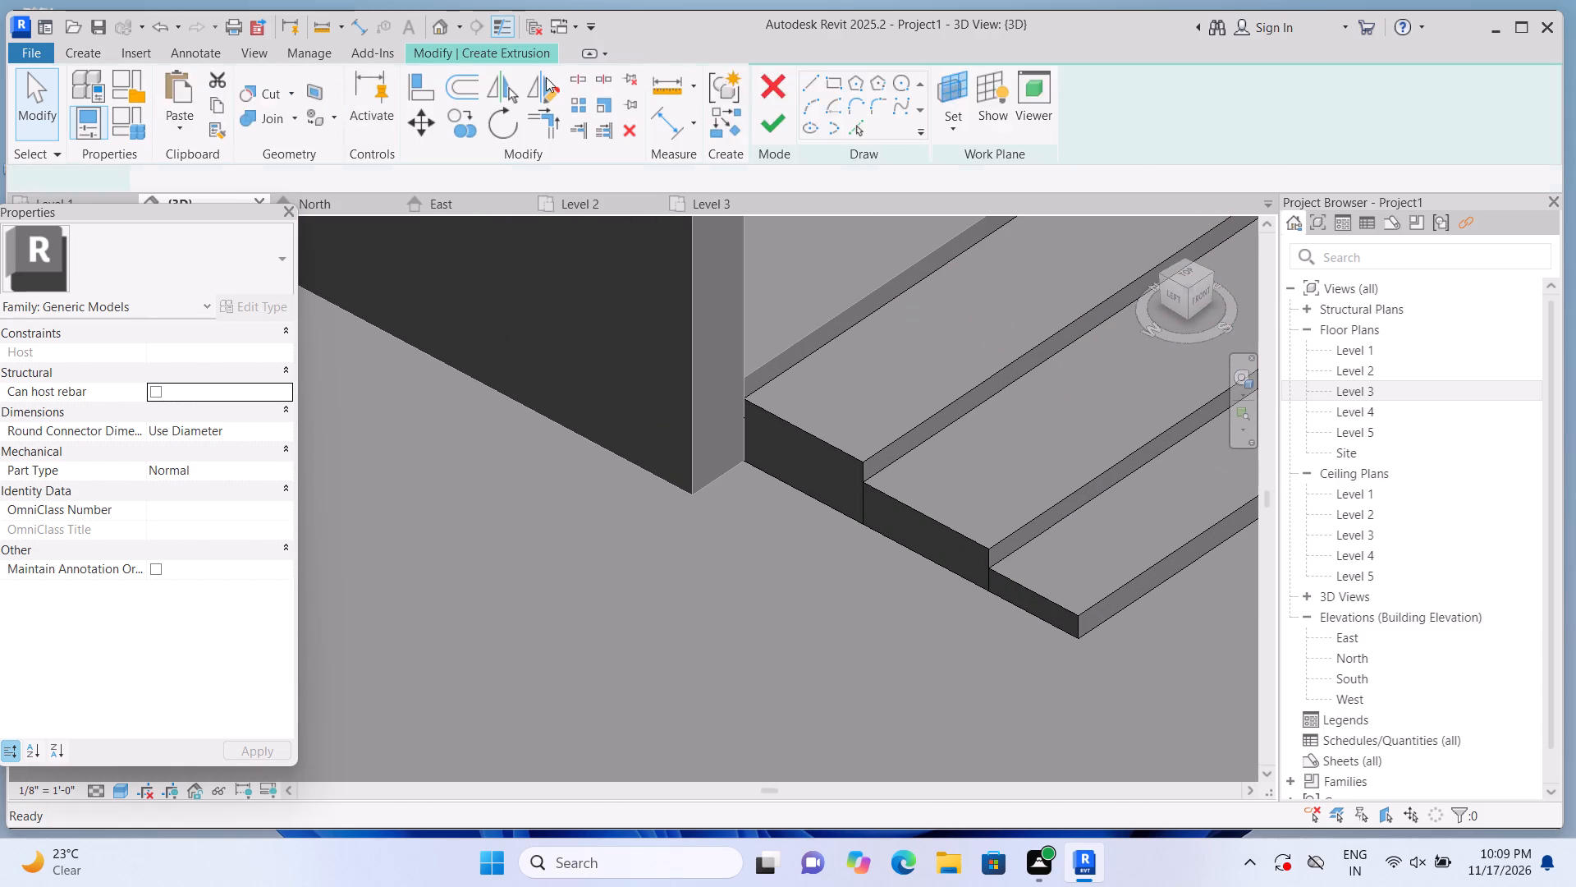
{"action": "left_click", "coordinate": [1080, 114]}
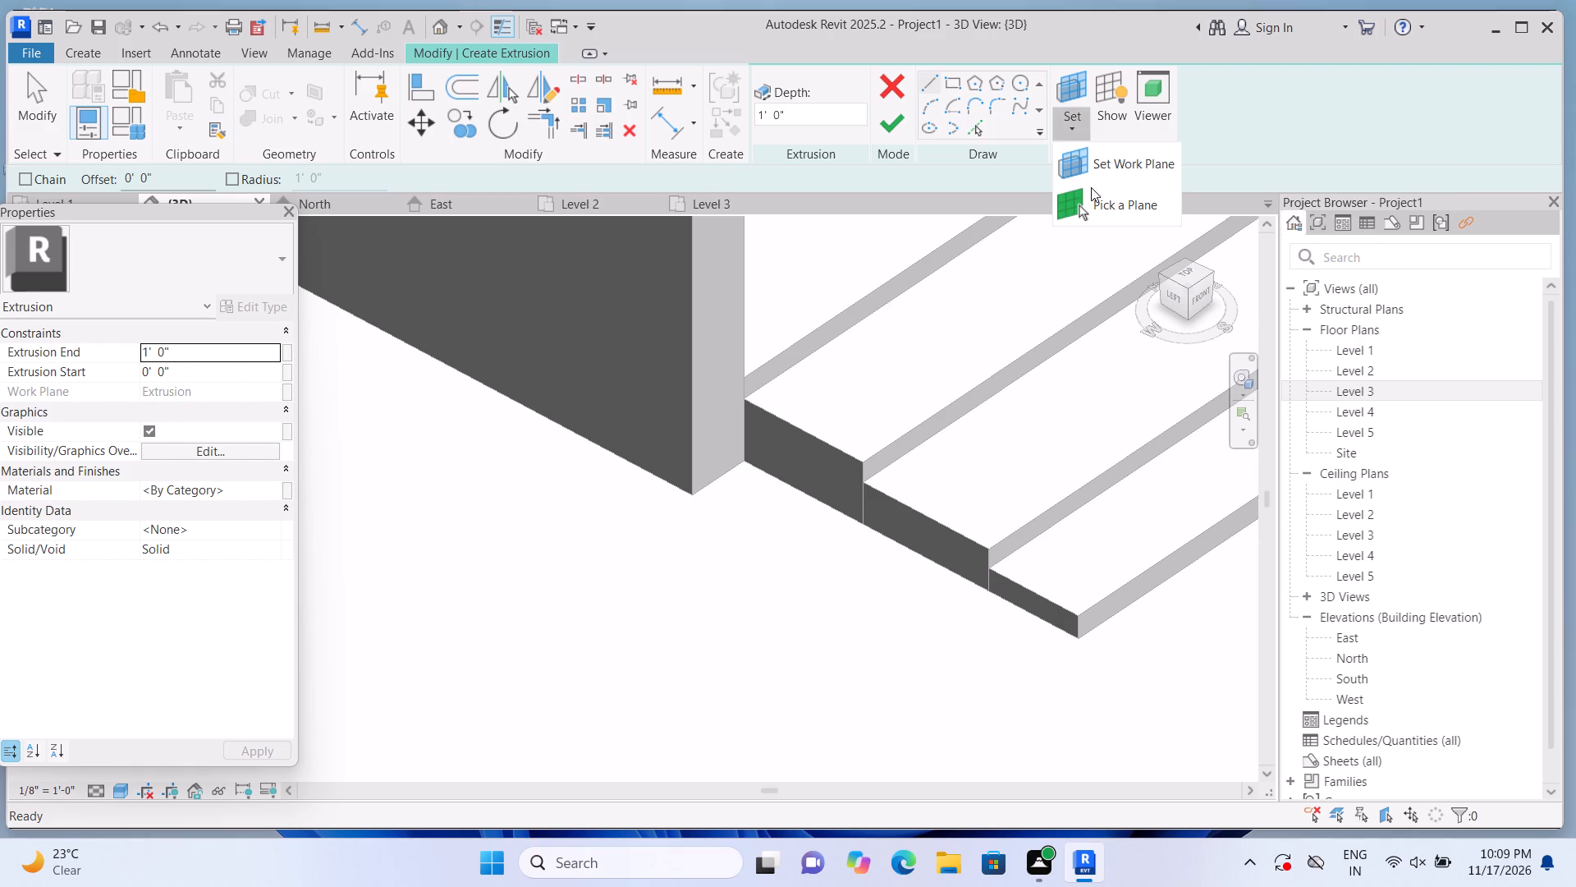
{"action": "left_click", "coordinate": [1097, 200]}
{"action": "scroll", "coordinate": [877, 445], "scroll_direction": "up", "scroll_amount": 2}
{"action": "left_click", "coordinate": [826, 470]}
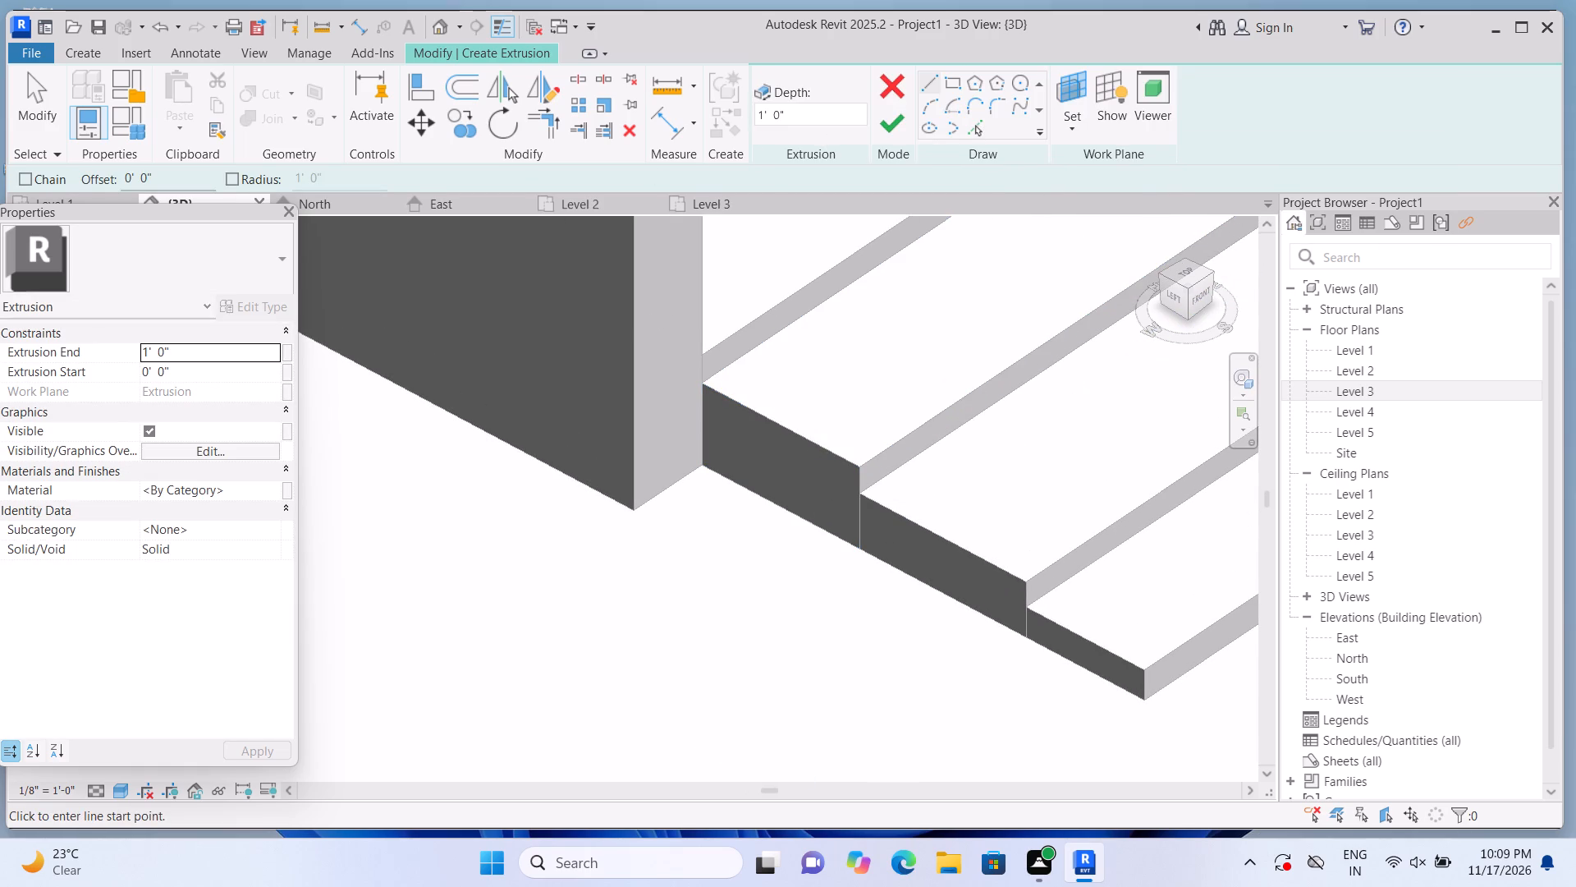
{"action": "left_click", "coordinate": [958, 82]}
{"action": "scroll", "coordinate": [785, 526], "scroll_direction": "up", "scroll_amount": 1}
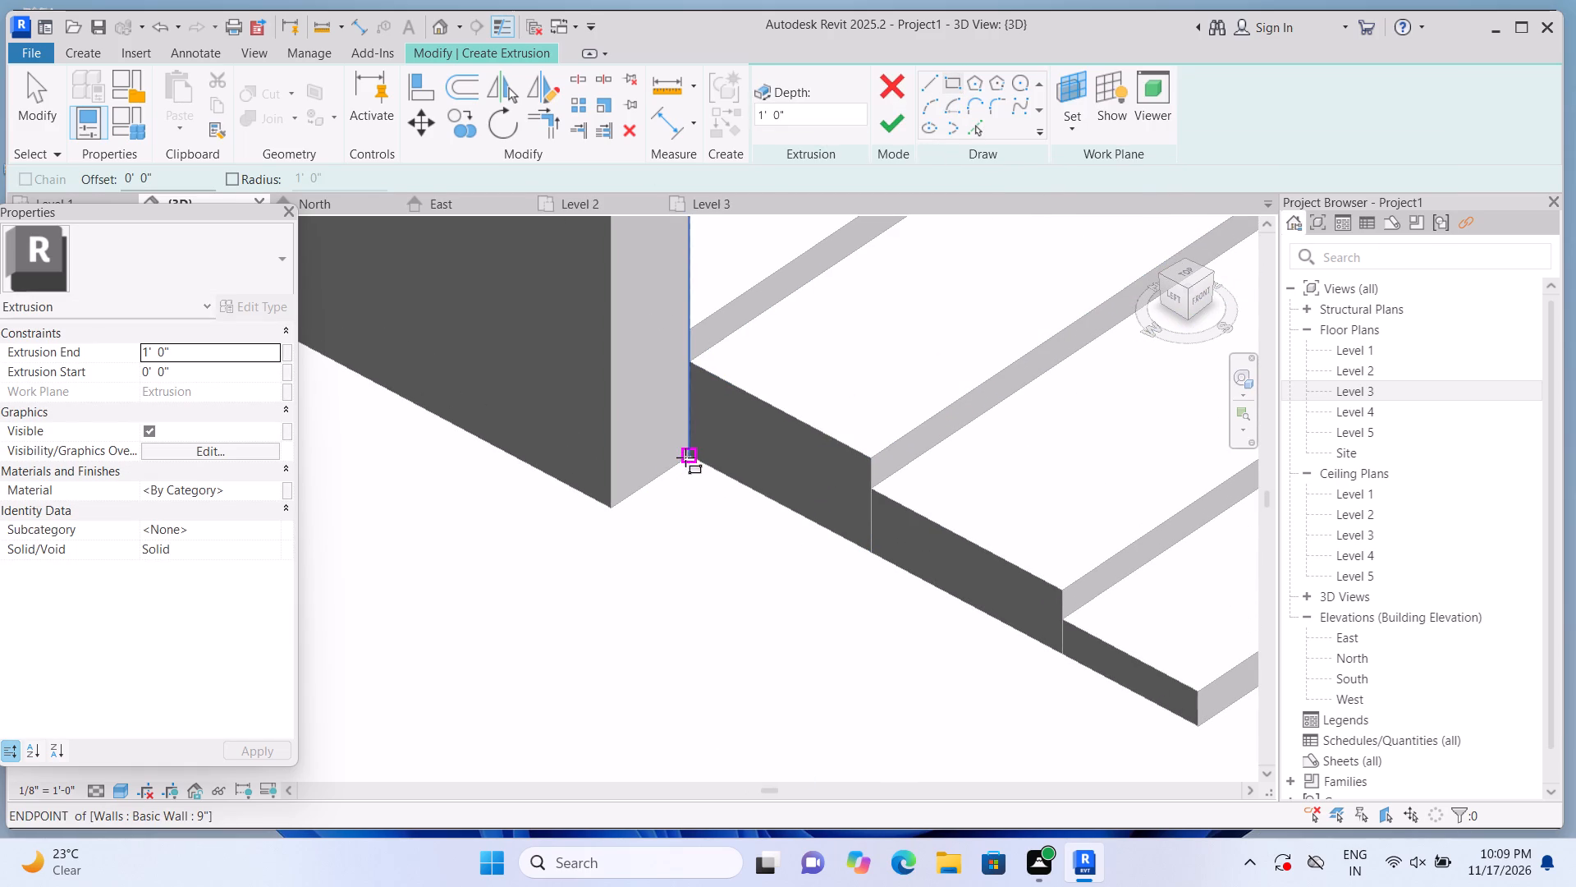
{"action": "left_click", "coordinate": [685, 457]}
{"action": "scroll", "coordinate": [868, 499], "scroll_direction": "down", "scroll_amount": 5}
{"action": "scroll", "coordinate": [1034, 568], "scroll_direction": "up", "scroll_amount": 3}
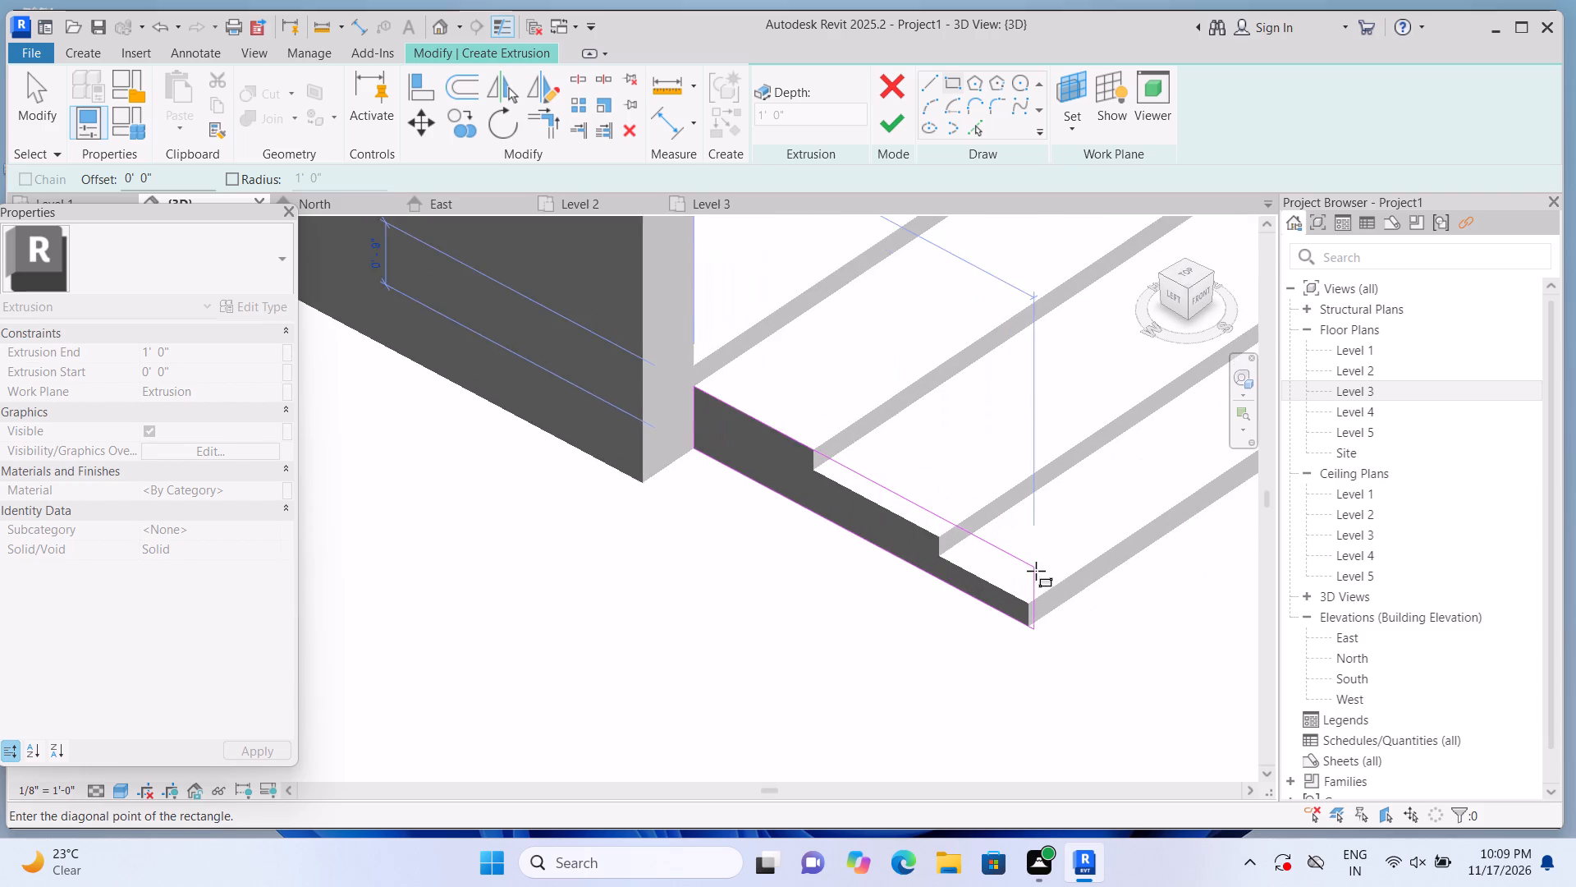
{"action": "scroll", "coordinate": [1036, 571], "scroll_direction": "up", "scroll_amount": 6}
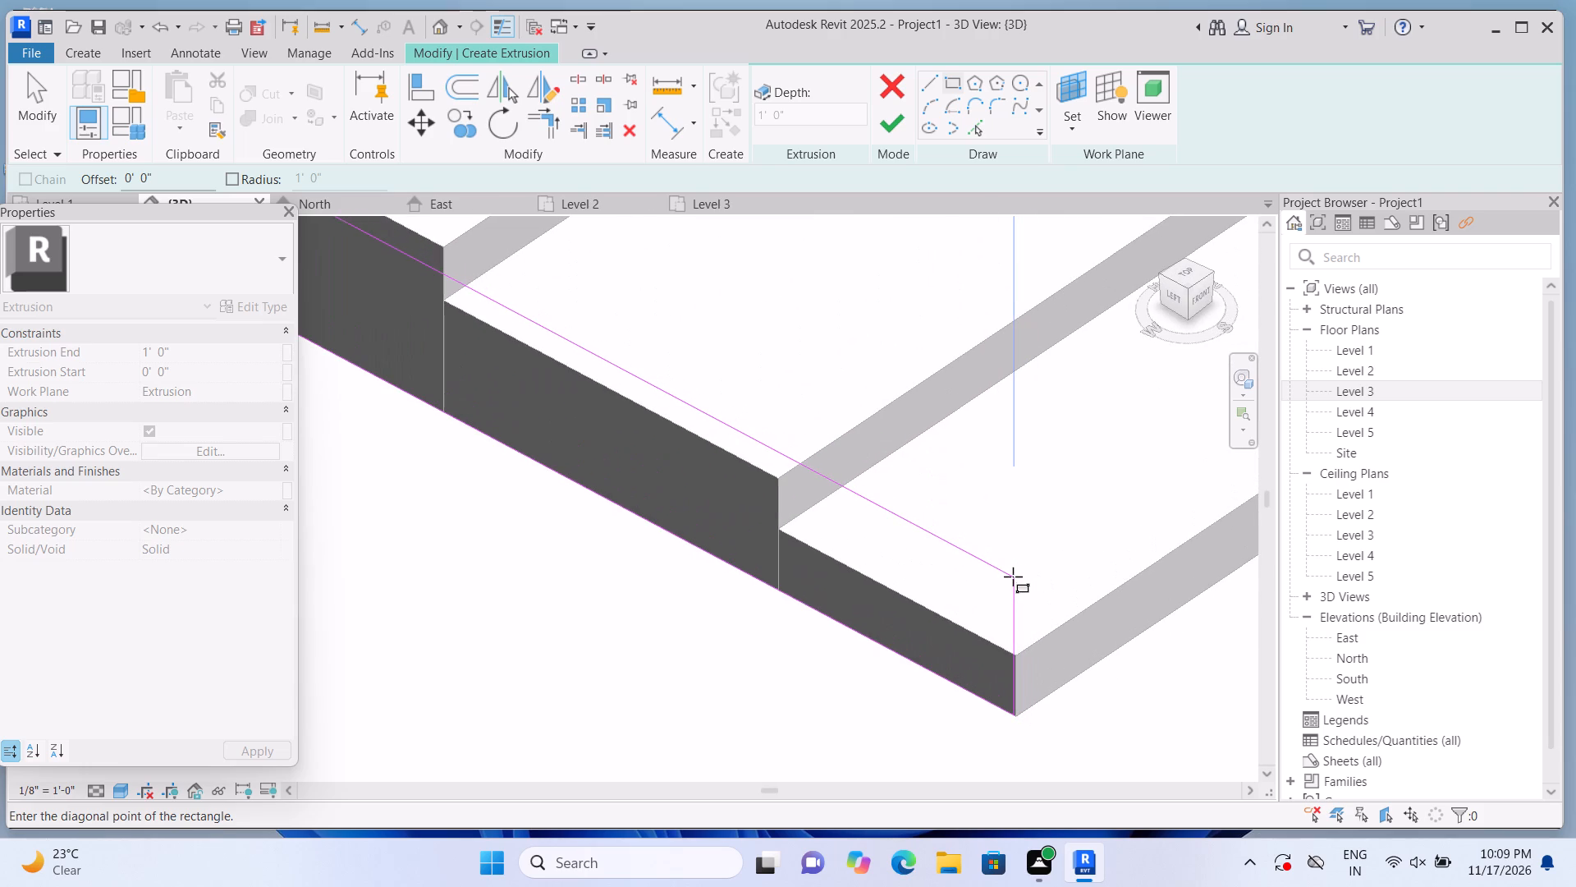
{"action": "left_click", "coordinate": [1013, 577]}
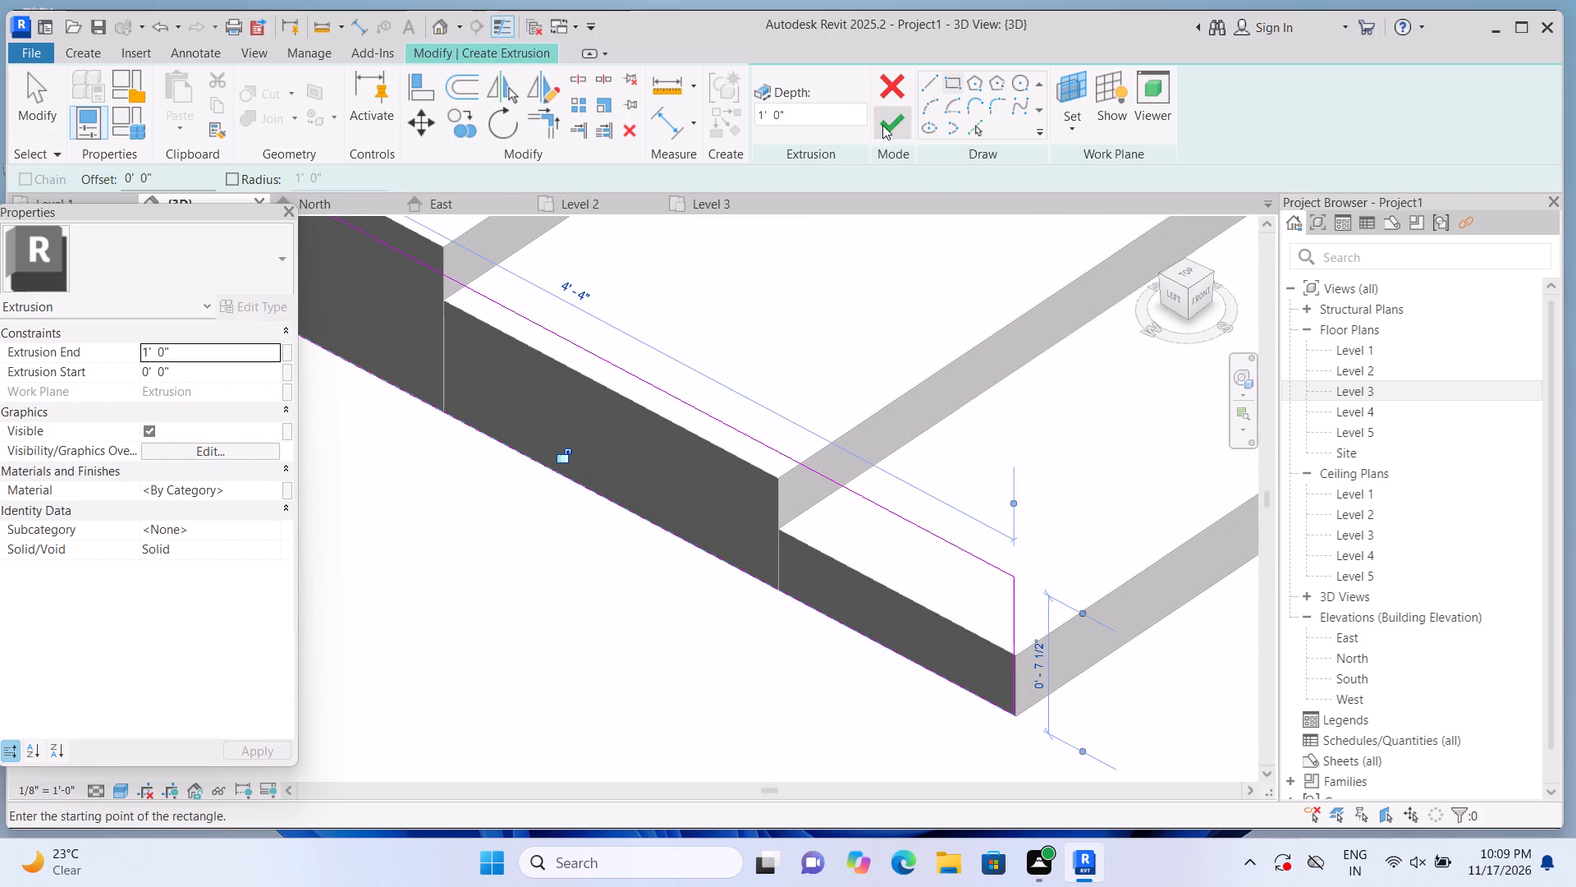
{"action": "left_click", "coordinate": [882, 125]}
Reduce the second side block's extrusion depth to 0' 9" by pulling in its outer face.
{"action": "scroll", "coordinate": [887, 352], "scroll_direction": "down", "scroll_amount": 8}
{"action": "scroll", "coordinate": [701, 409], "scroll_direction": "up", "scroll_amount": 2}
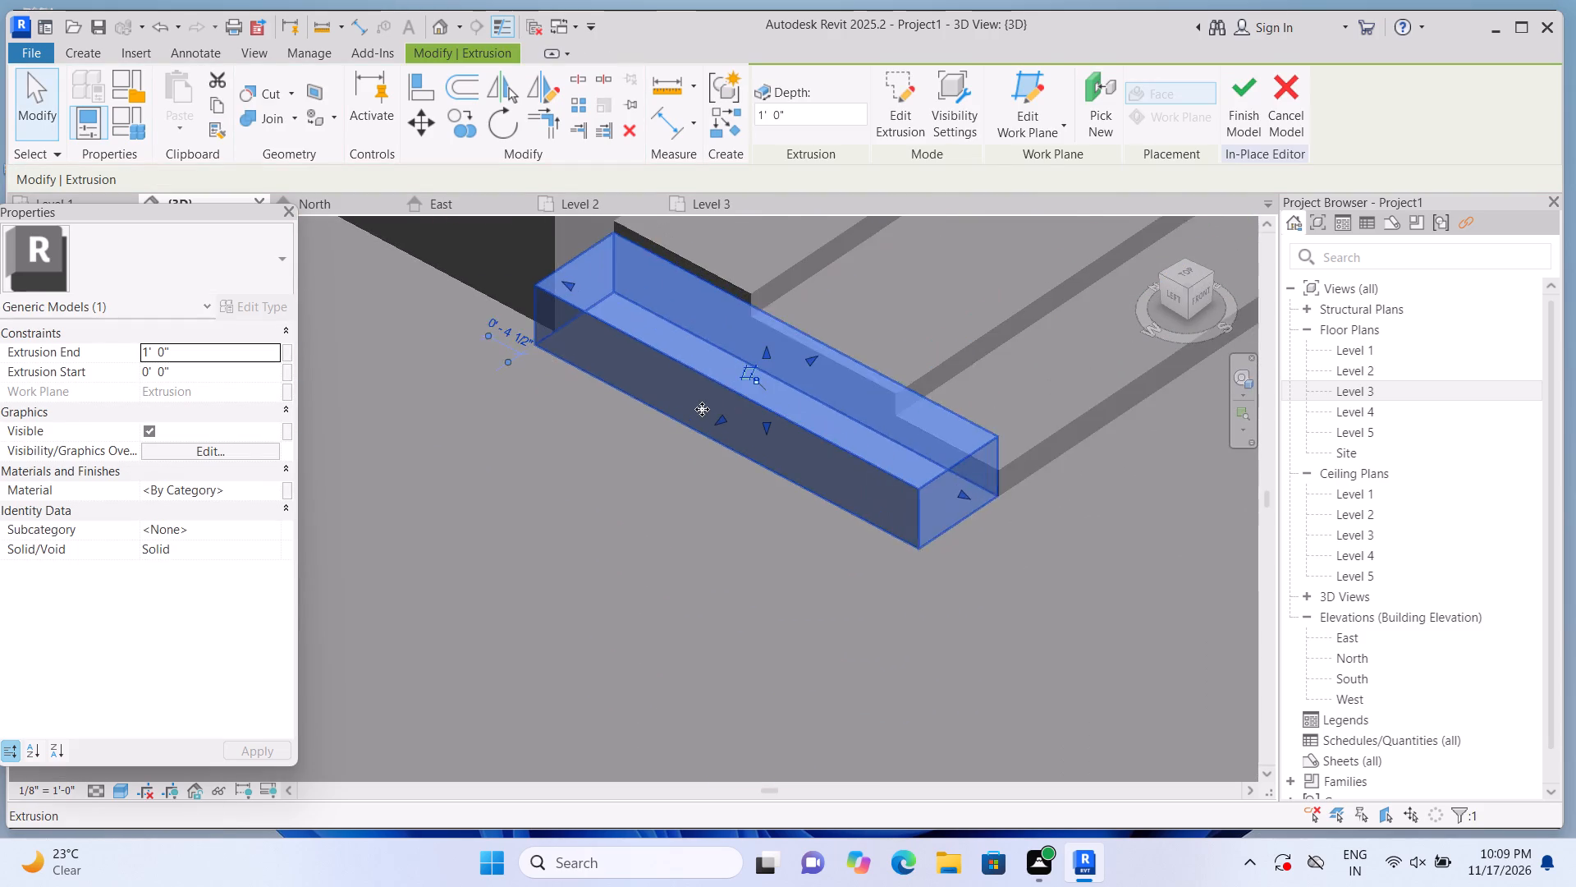
{"action": "scroll", "coordinate": [702, 409], "scroll_direction": "up", "scroll_amount": 2}
{"action": "left_click_drag", "start_coordinate": [718, 423], "coordinate": [745, 393]}
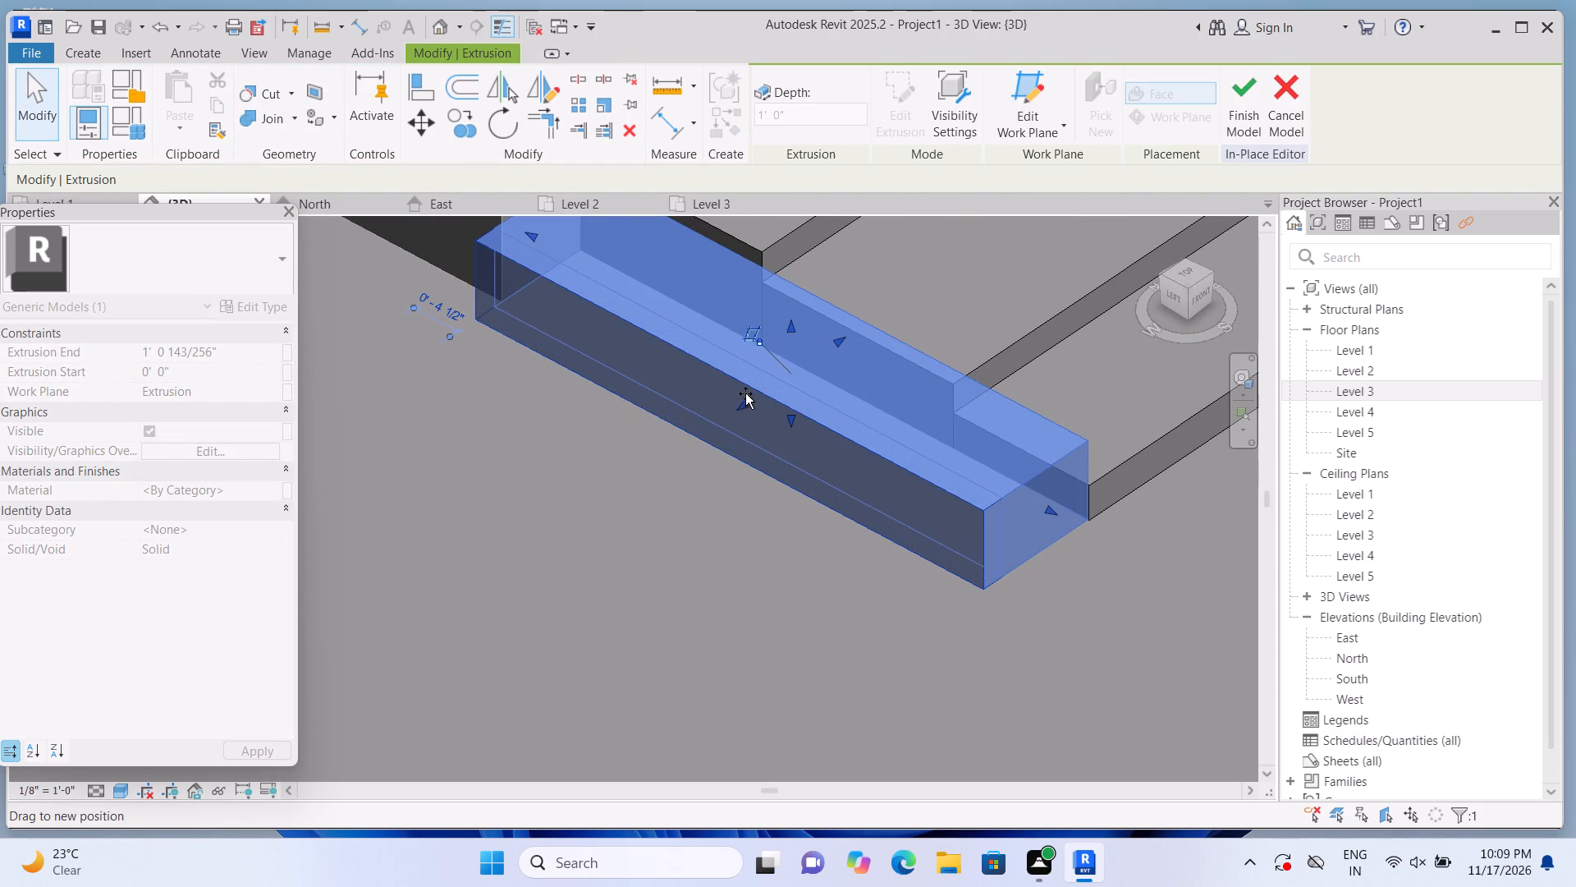
{"action": "left_click_drag", "start_coordinate": [745, 393], "coordinate": [747, 390]}
{"action": "scroll", "coordinate": [732, 422], "scroll_direction": "down", "scroll_amount": 7}
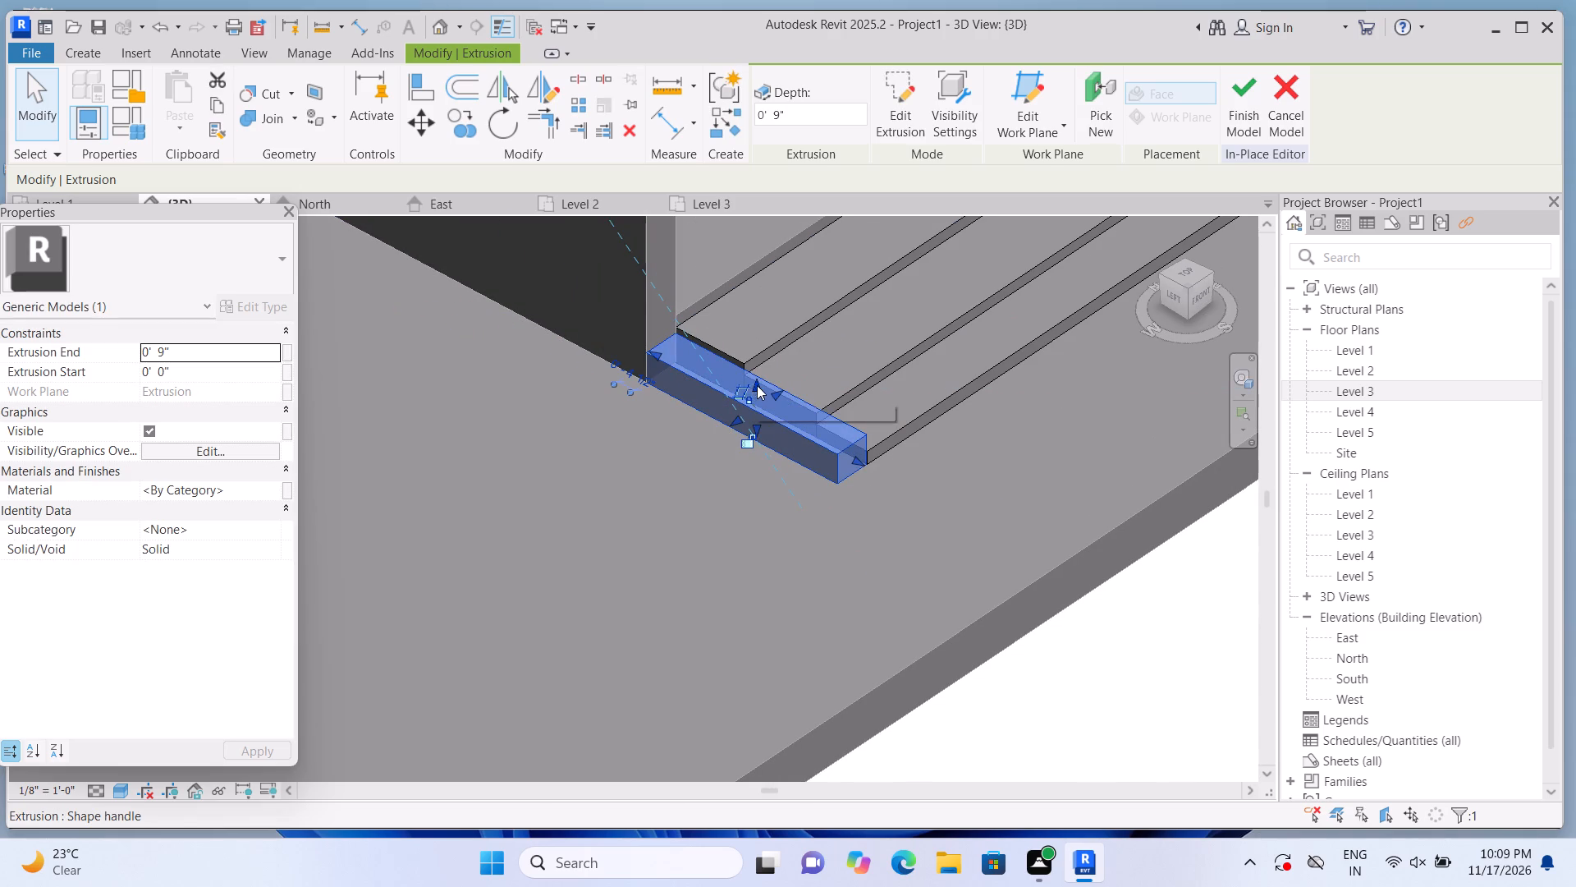
Raise the second side block's top face above the top step to form the other cheek wall.
{"action": "left_click_drag", "start_coordinate": [757, 385], "coordinate": [779, 283]}
{"action": "scroll", "coordinate": [775, 329], "scroll_direction": "down", "scroll_amount": 8}
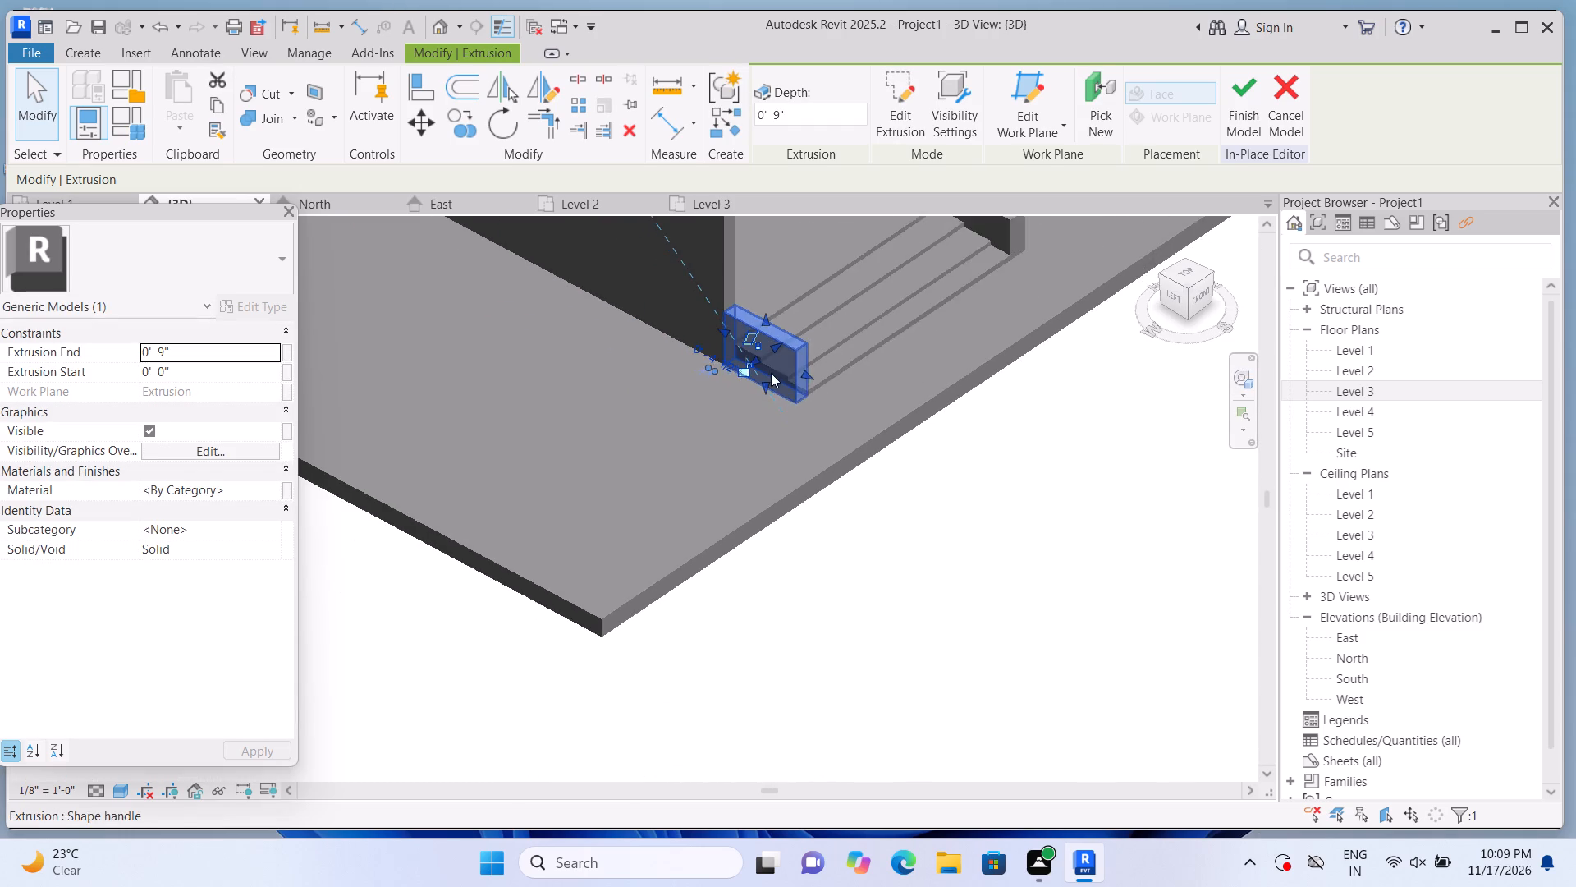
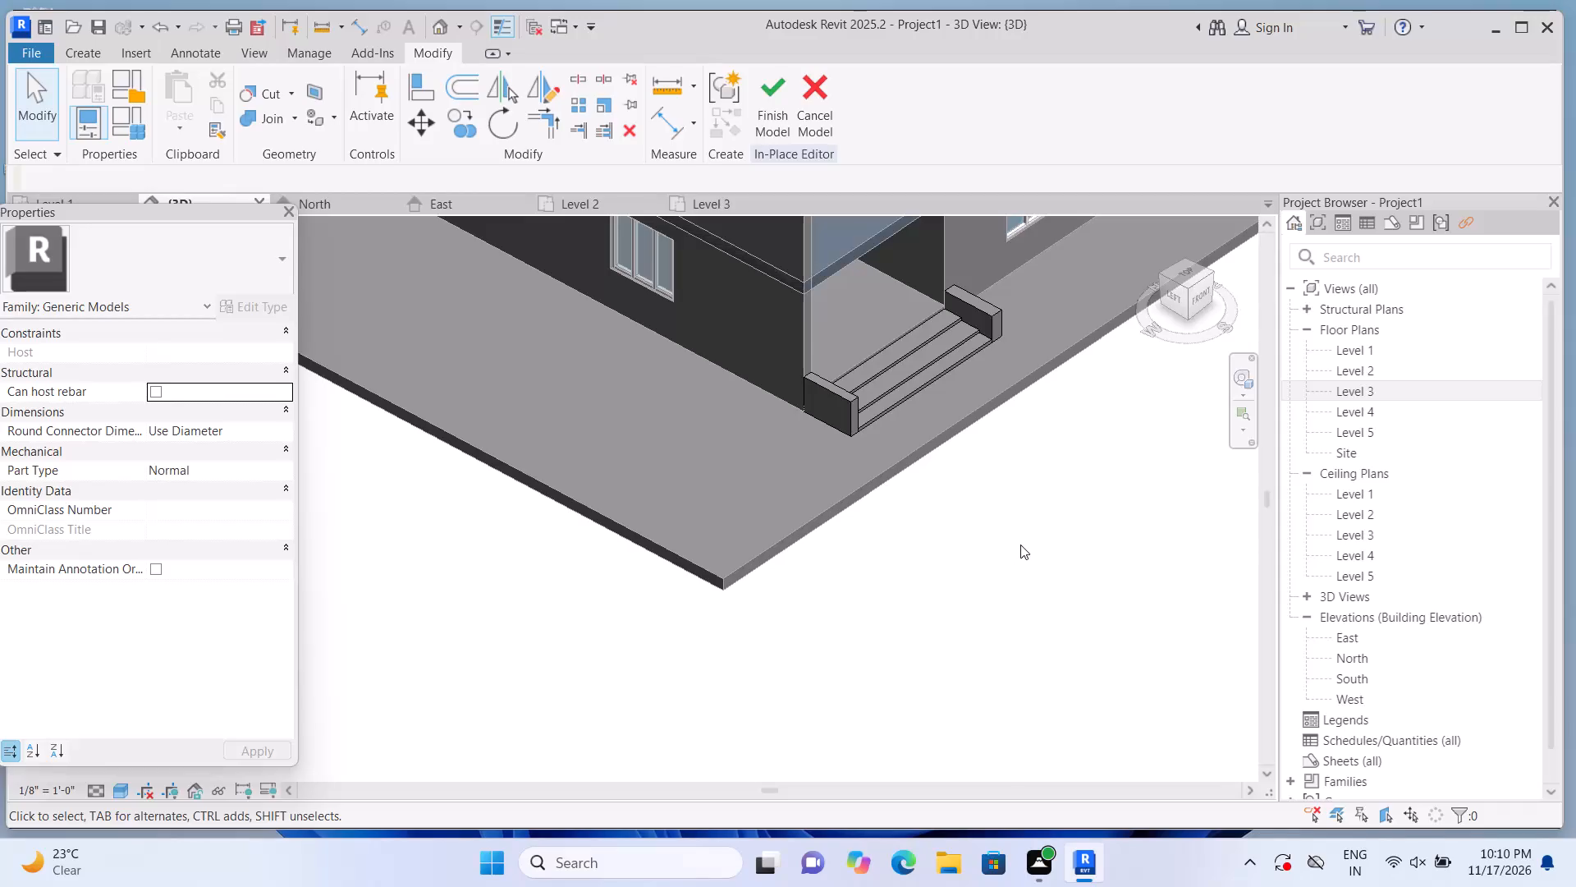
Examine the entrance steps and their cheek walls from several sides of the building.
{"action": "middle_click_drag", "start_coordinate": [1021, 549], "coordinate": [838, 578], "text": "shift"}
{"action": "scroll", "coordinate": [841, 572], "scroll_direction": "down", "scroll_amount": 9}
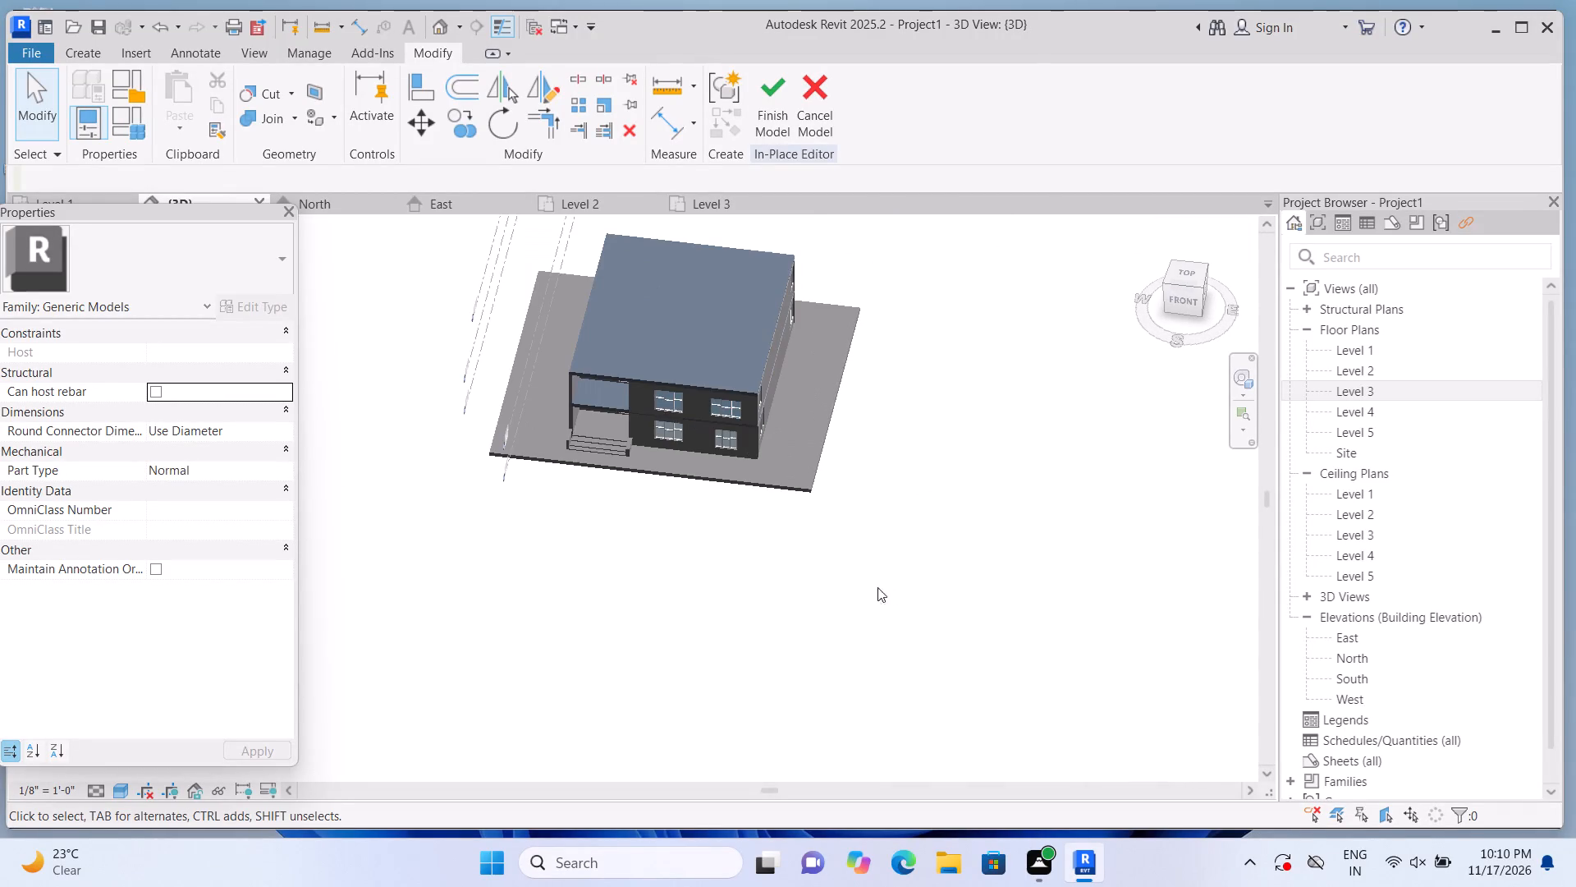
{"action": "middle_click_drag", "start_coordinate": [699, 604], "coordinate": [540, 581]}
{"action": "middle_click_drag", "start_coordinate": [502, 469], "coordinate": [522, 506]}
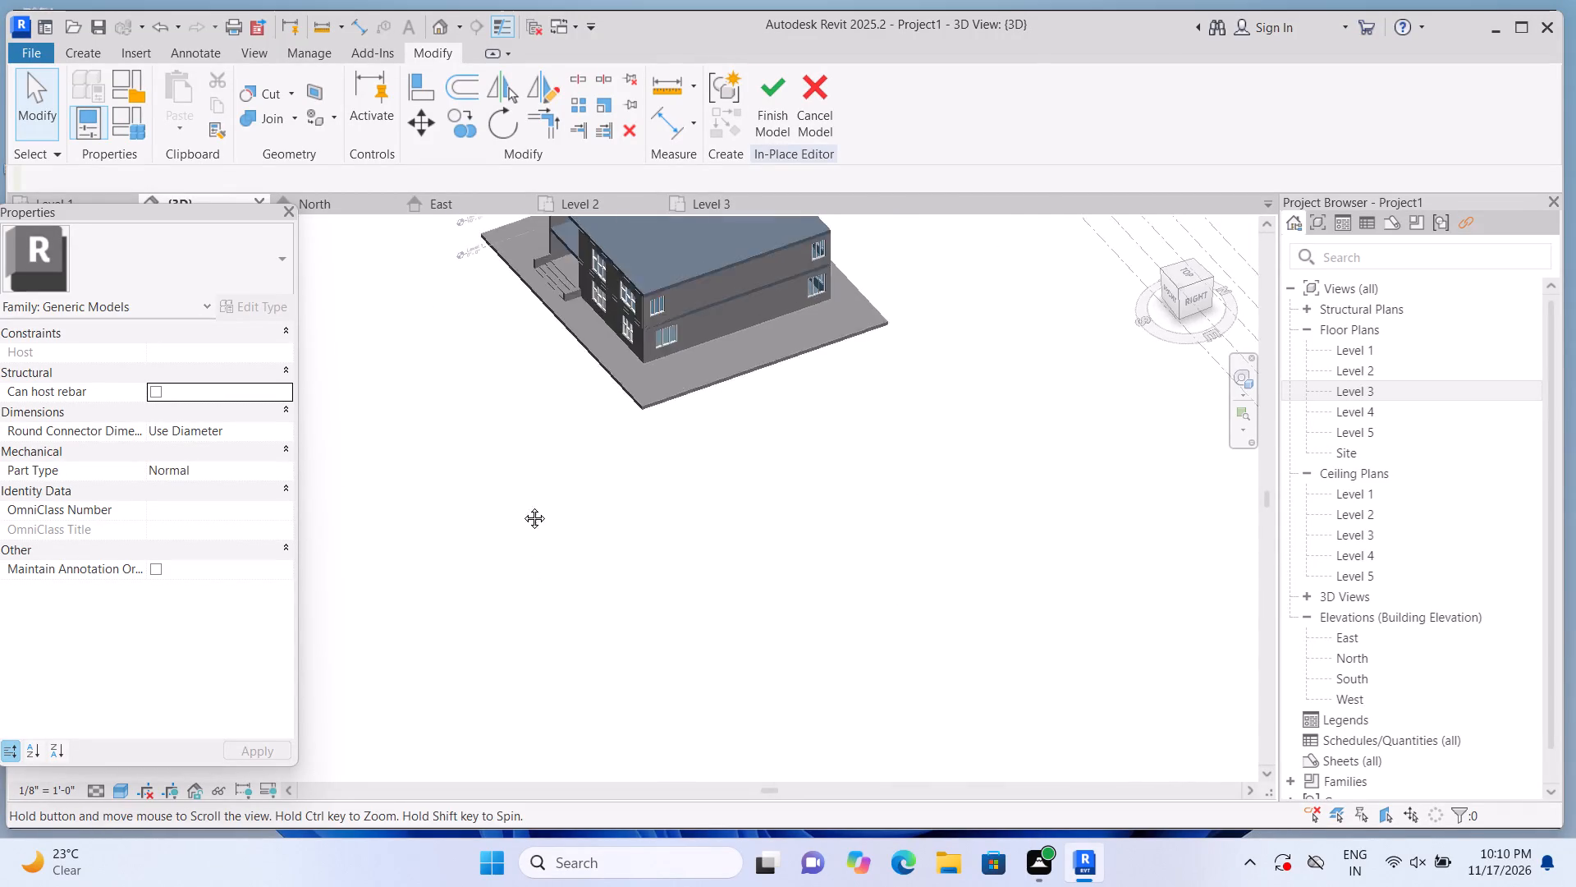
{"action": "middle_click_drag", "start_coordinate": [522, 506], "coordinate": [596, 692]}
{"action": "scroll", "coordinate": [584, 544], "scroll_direction": "up", "scroll_amount": 16}
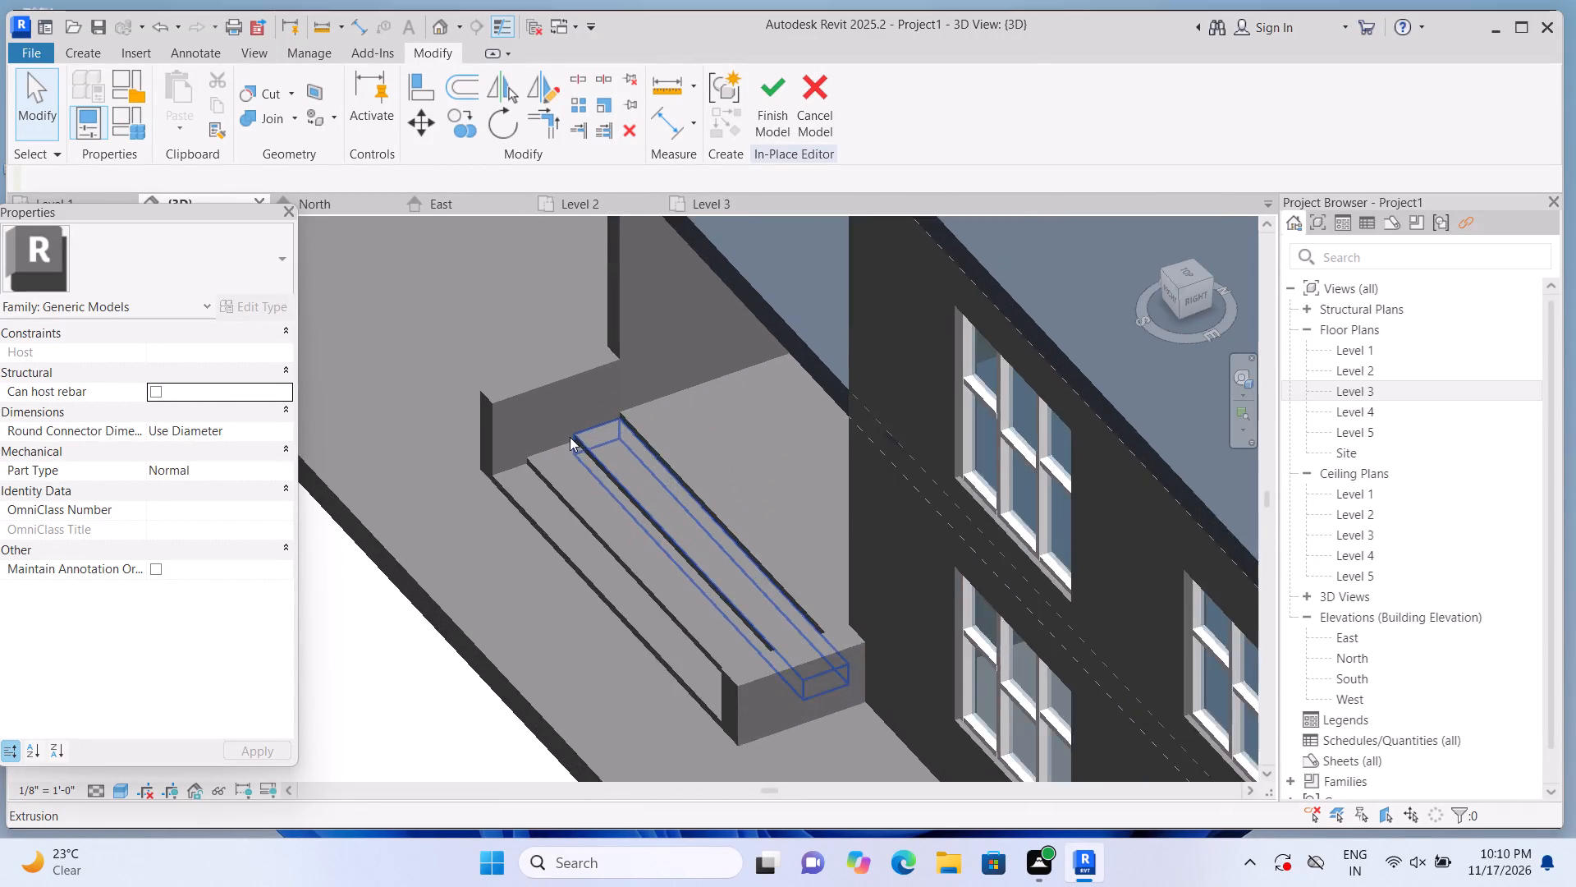
{"action": "scroll", "coordinate": [570, 437], "scroll_direction": "up", "scroll_amount": 2}
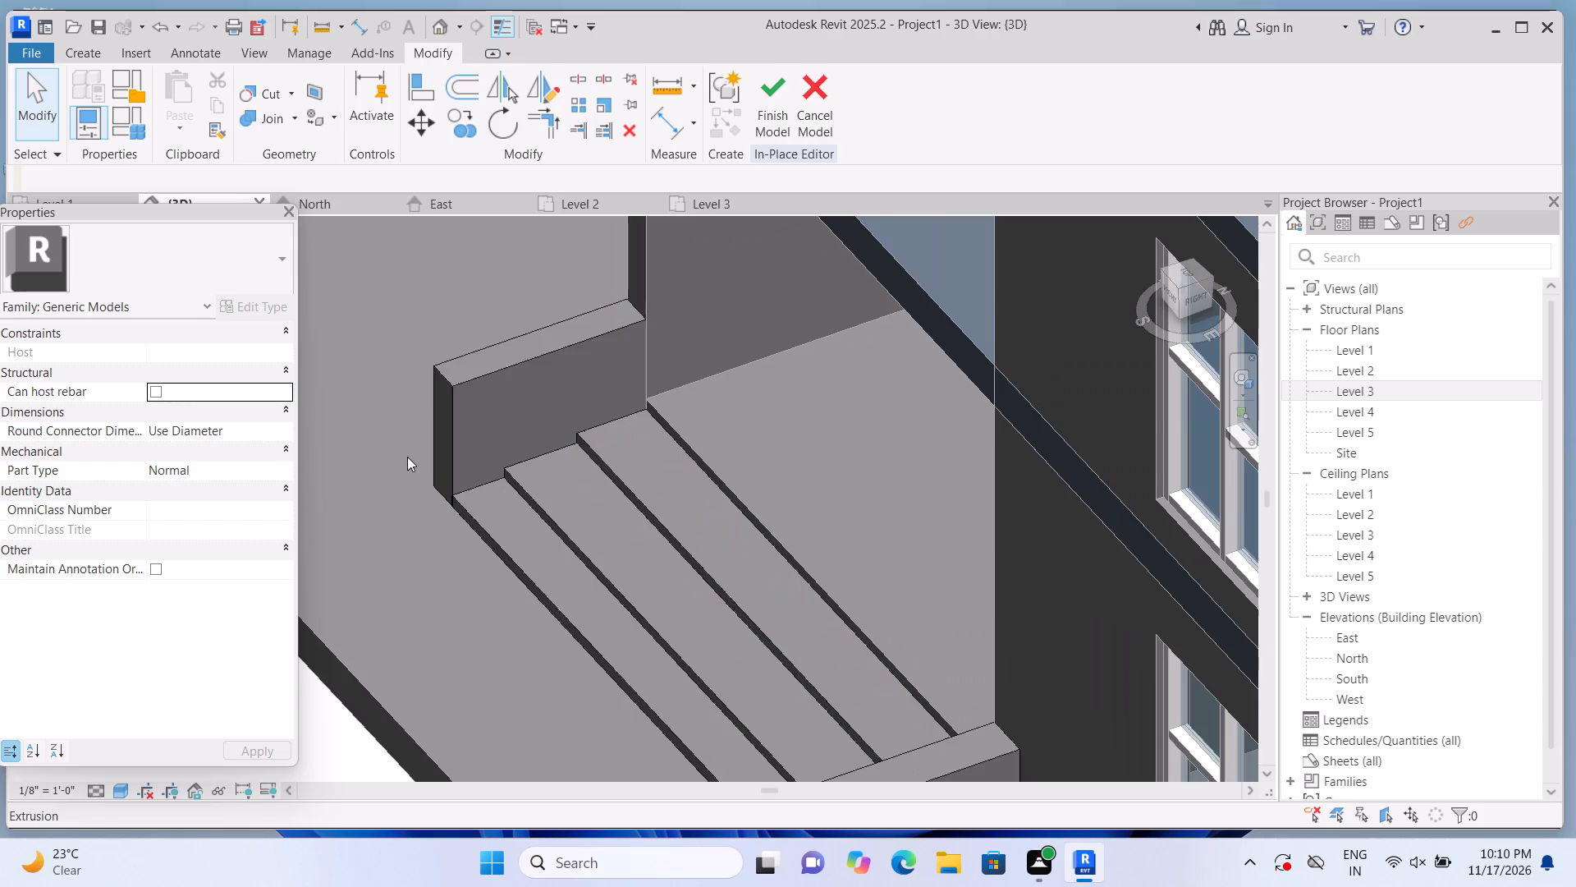
{"action": "scroll", "coordinate": [407, 457], "scroll_direction": "down", "scroll_amount": 3}
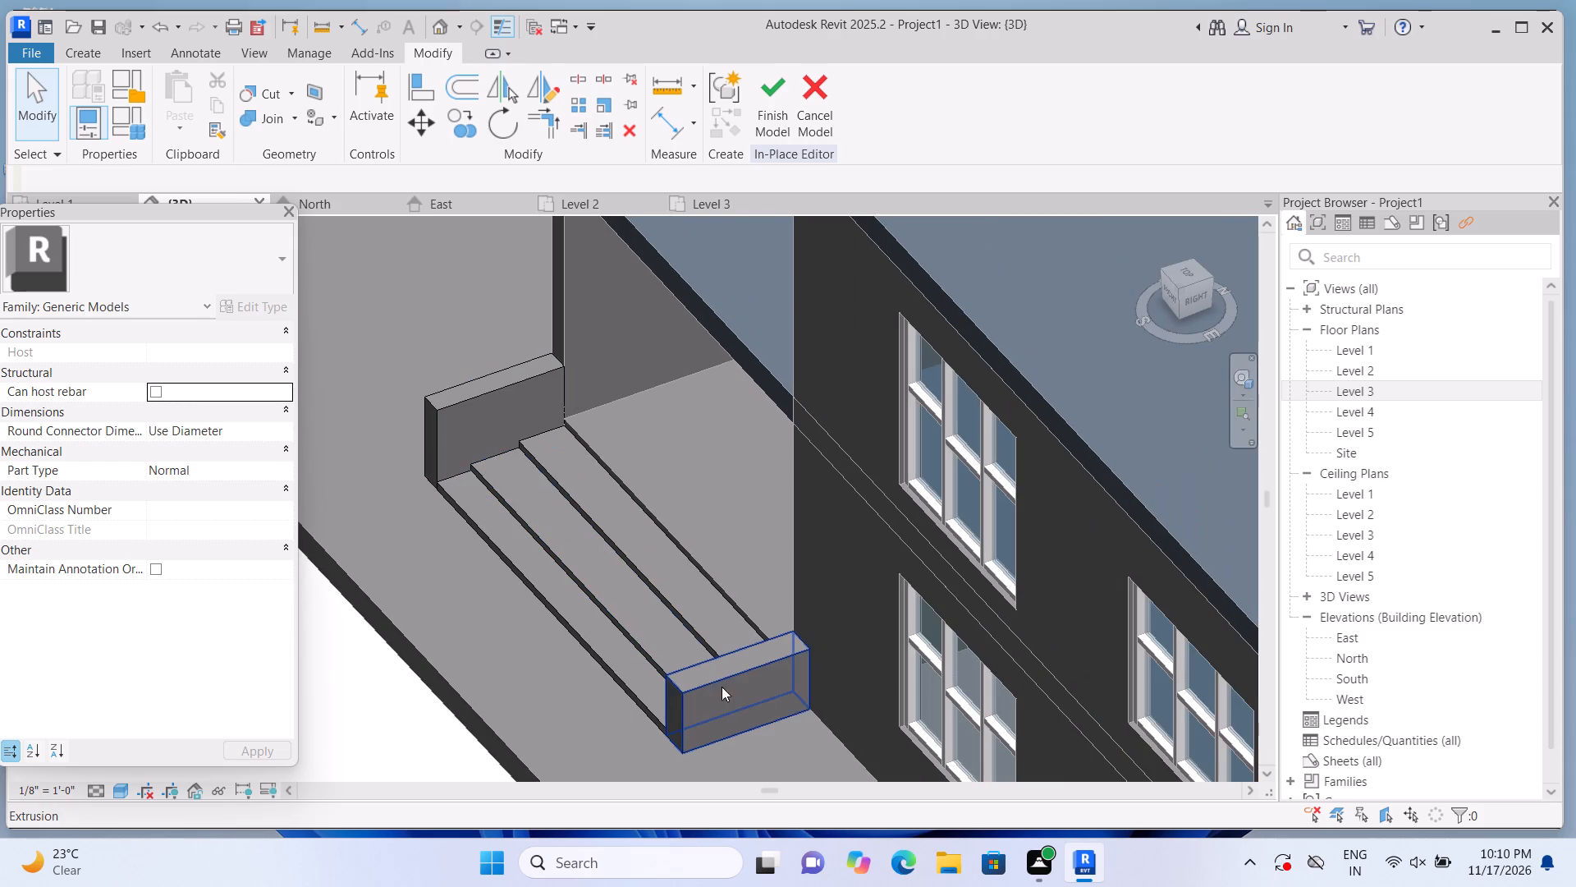
{"action": "scroll", "coordinate": [769, 637], "scroll_direction": "down", "scroll_amount": 2}
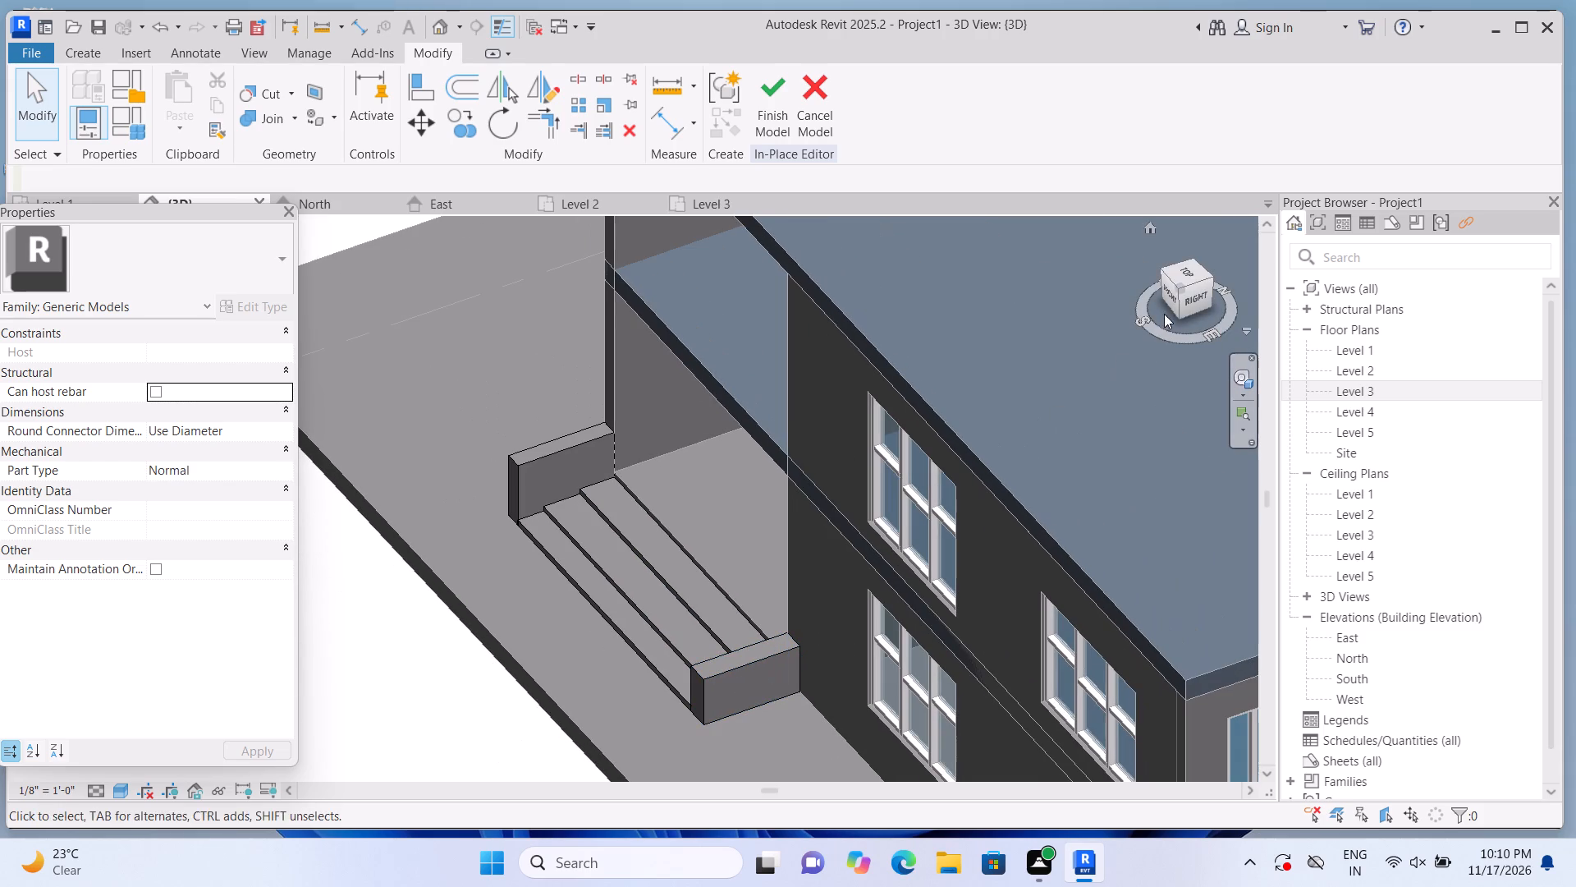
Extrude a beam over the entrance bay from the lower roof's front face, using a 14'-6" by about 0'-9 1/2" rectangle and 1' 0" depth.
{"action": "left_click", "coordinate": [1171, 292]}
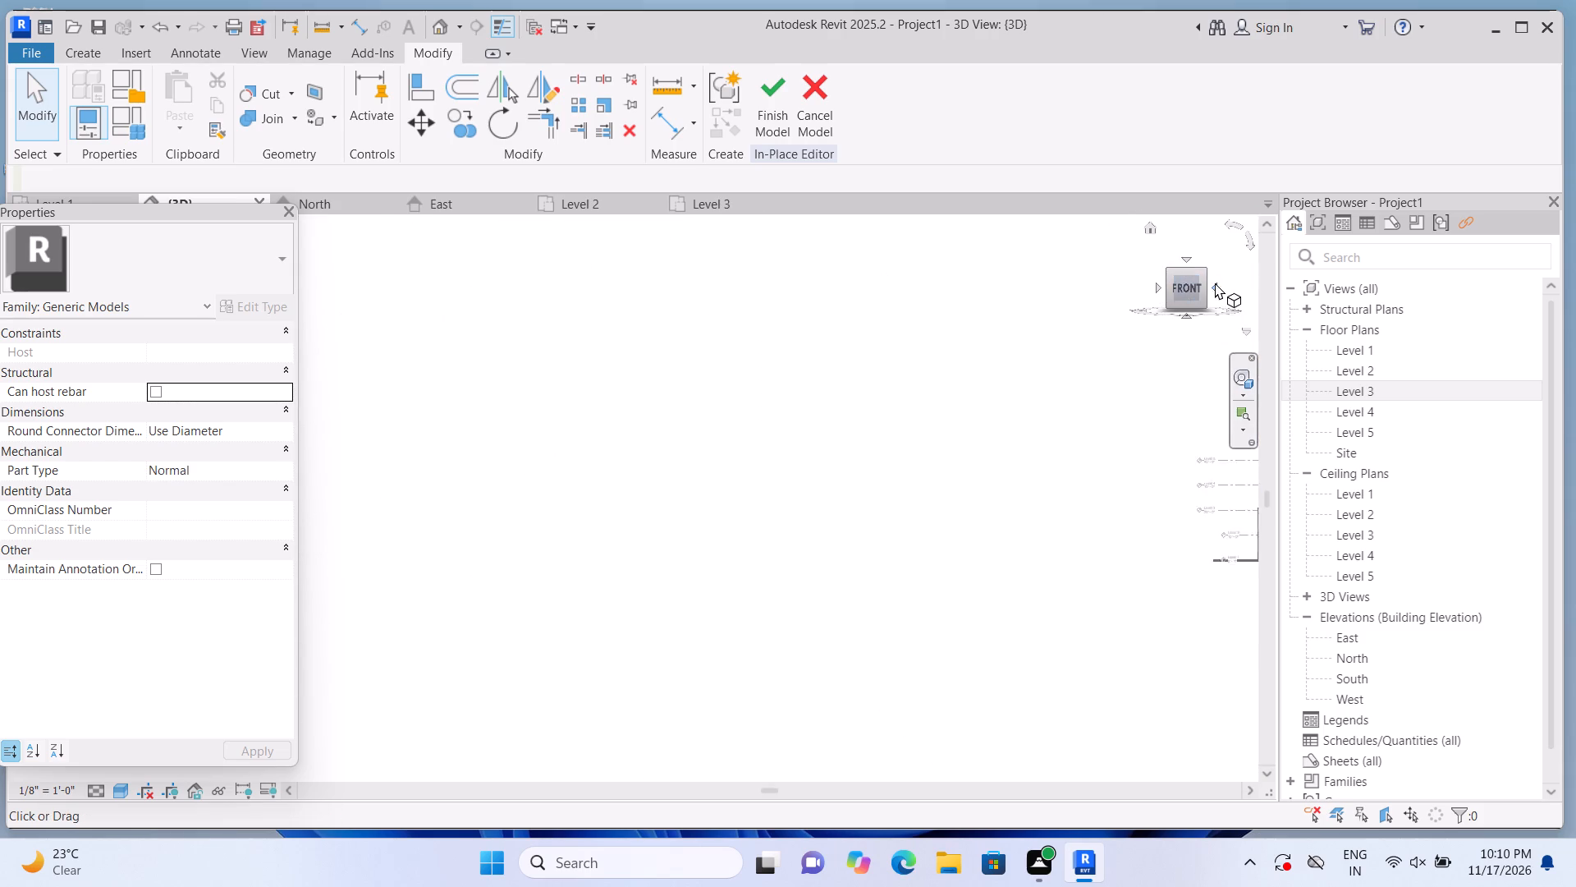
{"action": "scroll", "coordinate": [534, 555], "scroll_direction": "up", "scroll_amount": 12}
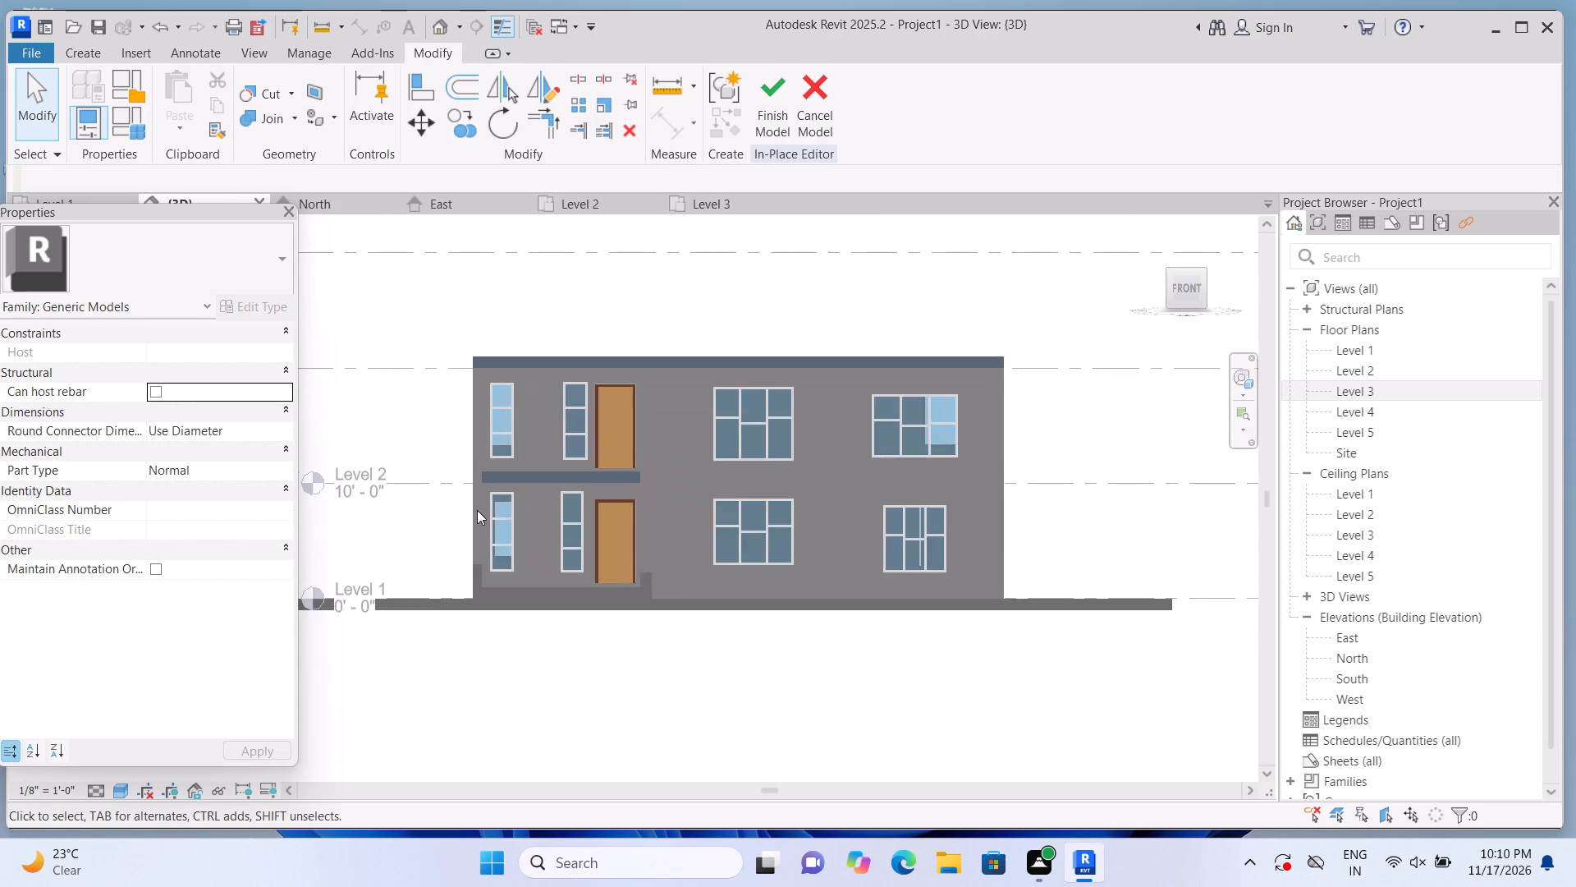
{"action": "scroll", "coordinate": [477, 510], "scroll_direction": "up", "scroll_amount": 1}
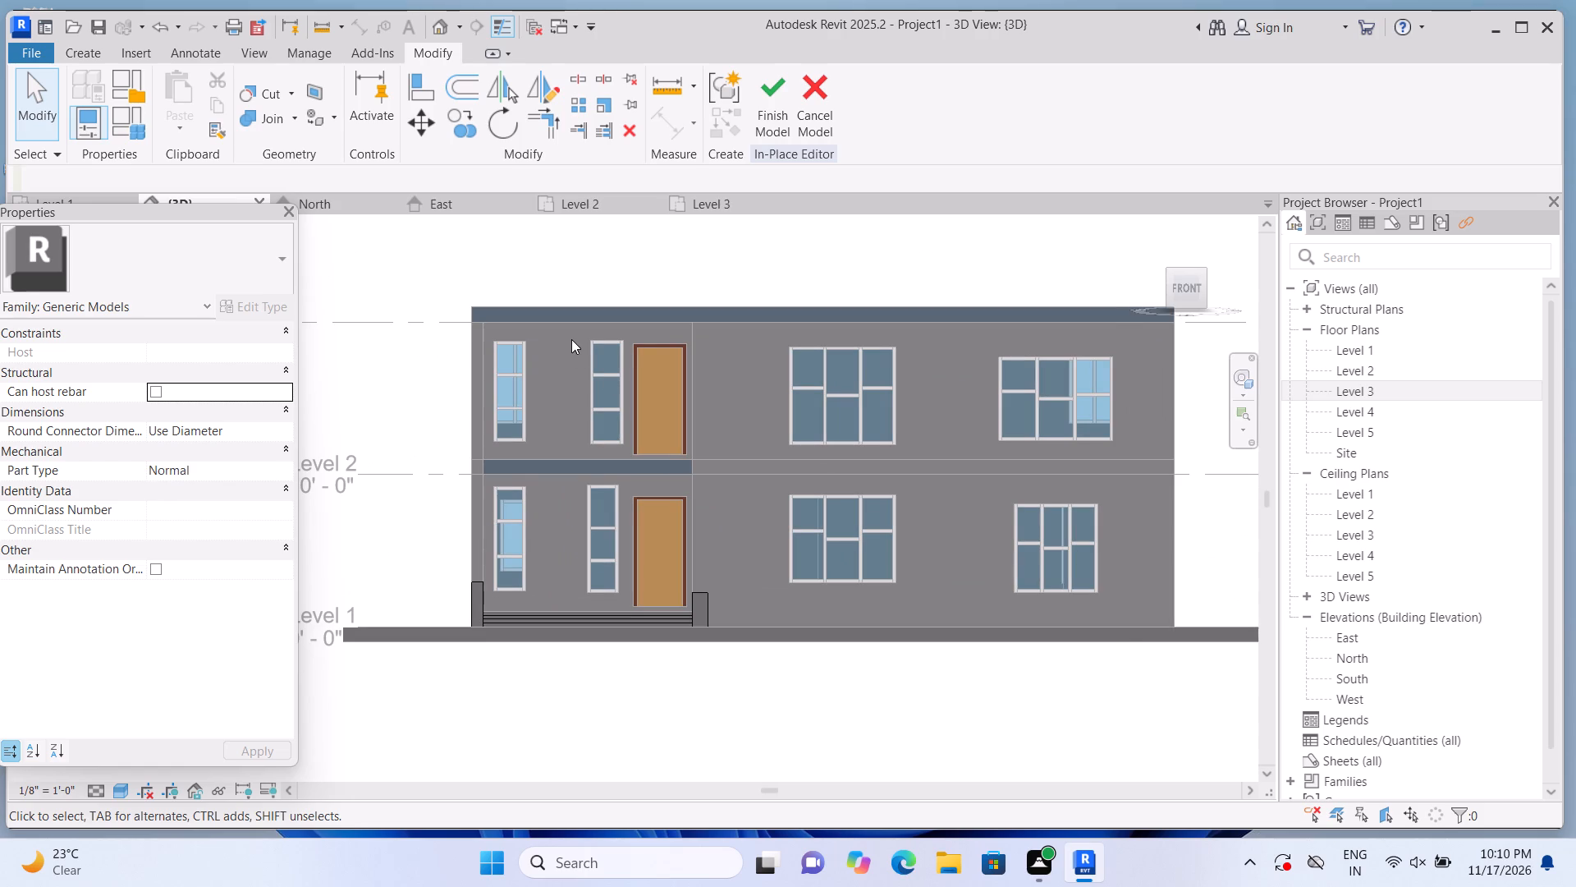
{"action": "scroll", "coordinate": [571, 339], "scroll_direction": "up", "scroll_amount": 2}
{"action": "left_click", "coordinate": [85, 48]}
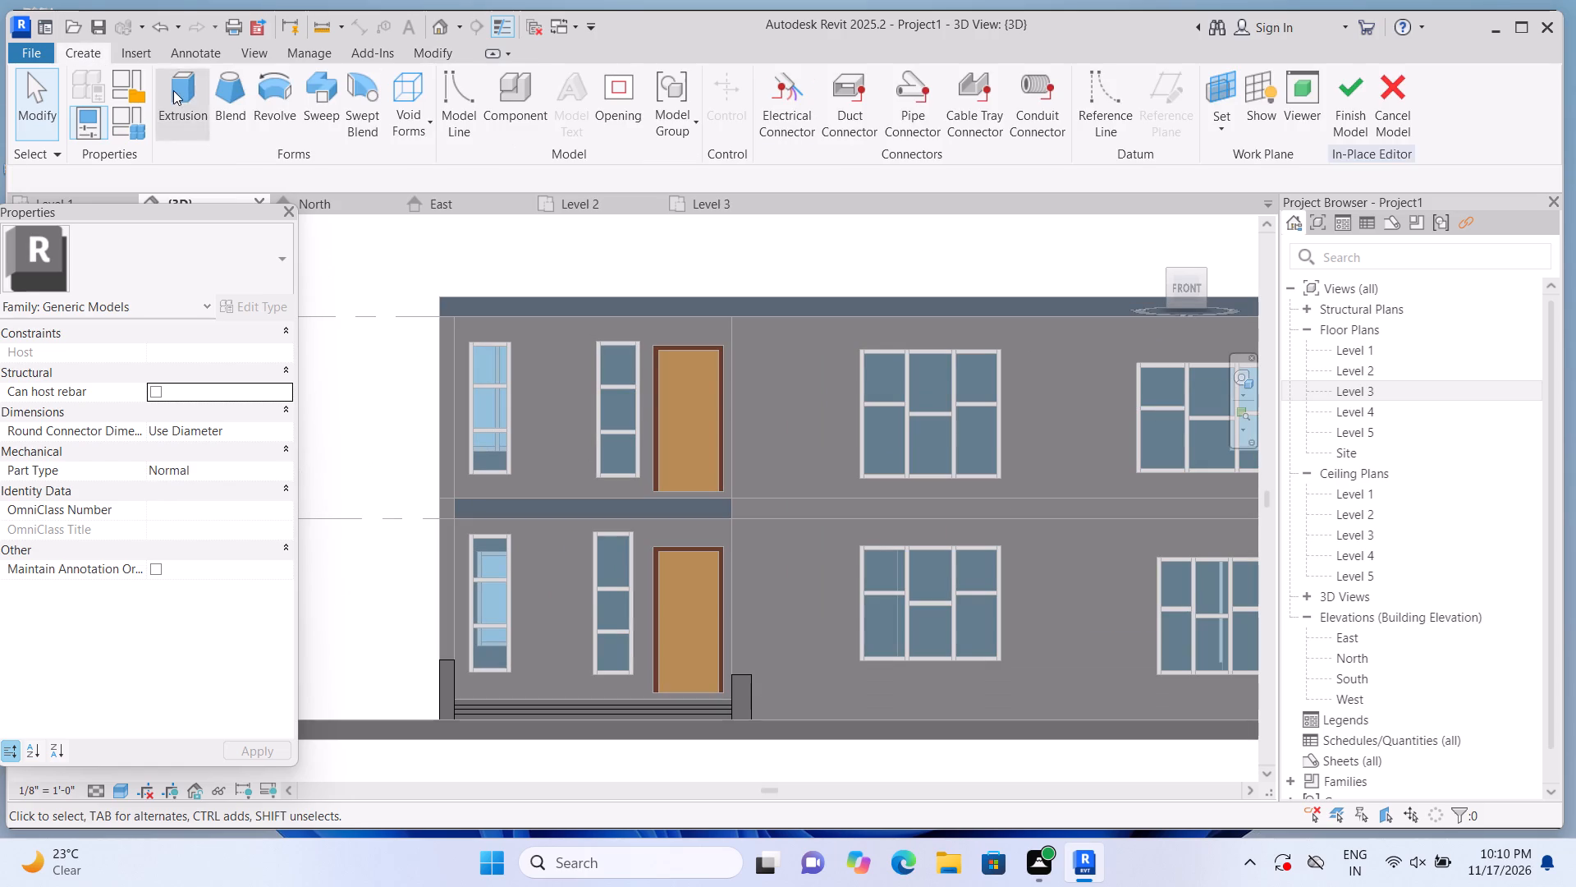
{"action": "left_click", "coordinate": [173, 90]}
{"action": "left_click", "coordinate": [1080, 122]}
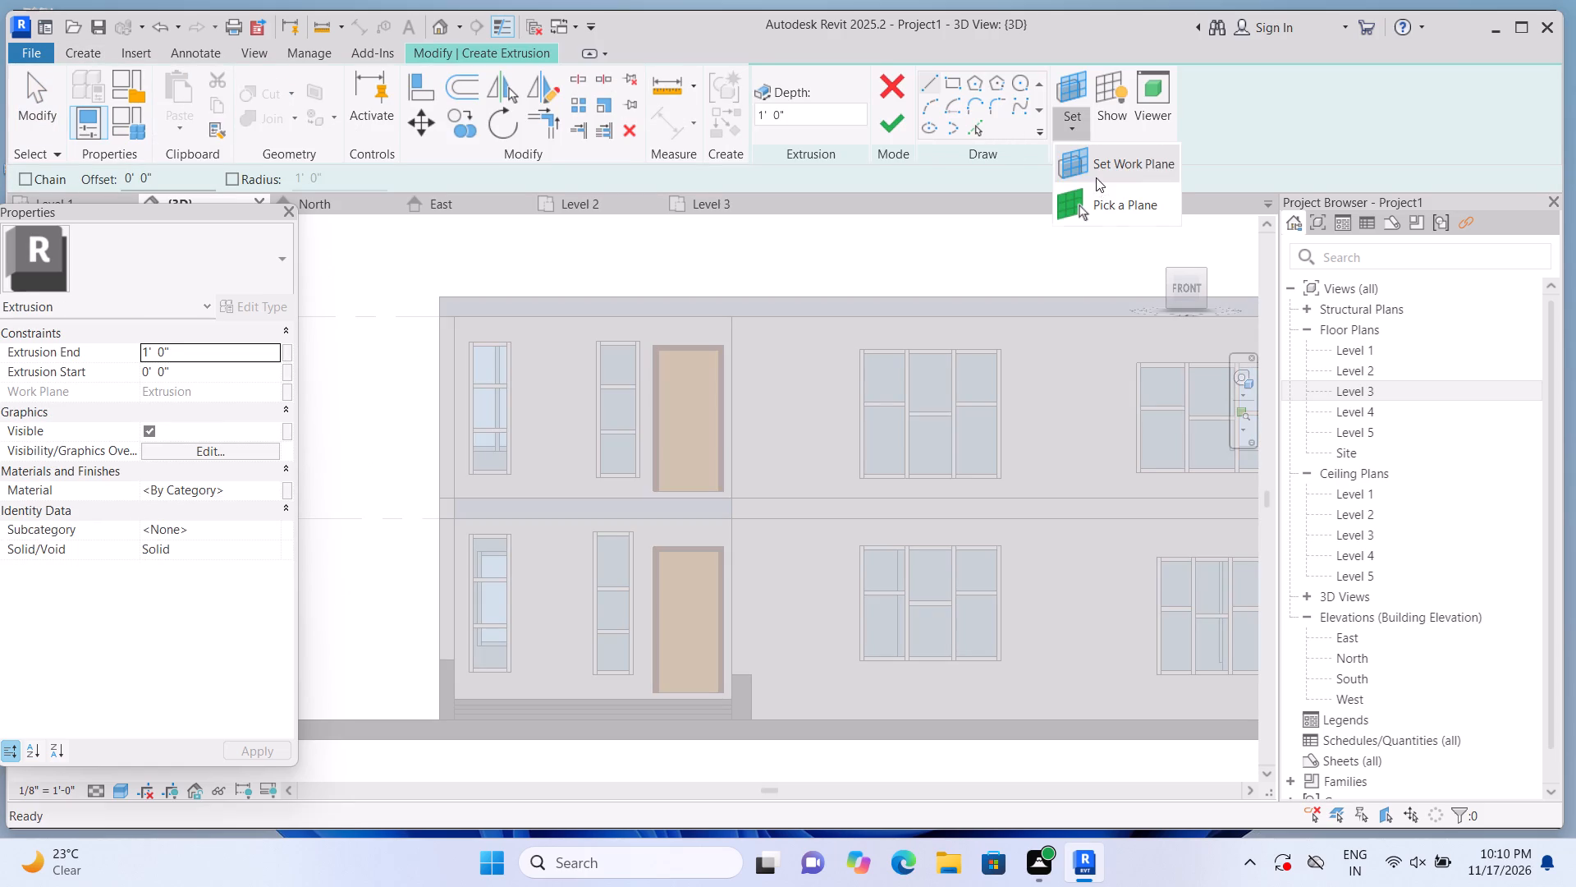
{"action": "left_click", "coordinate": [1109, 205]}
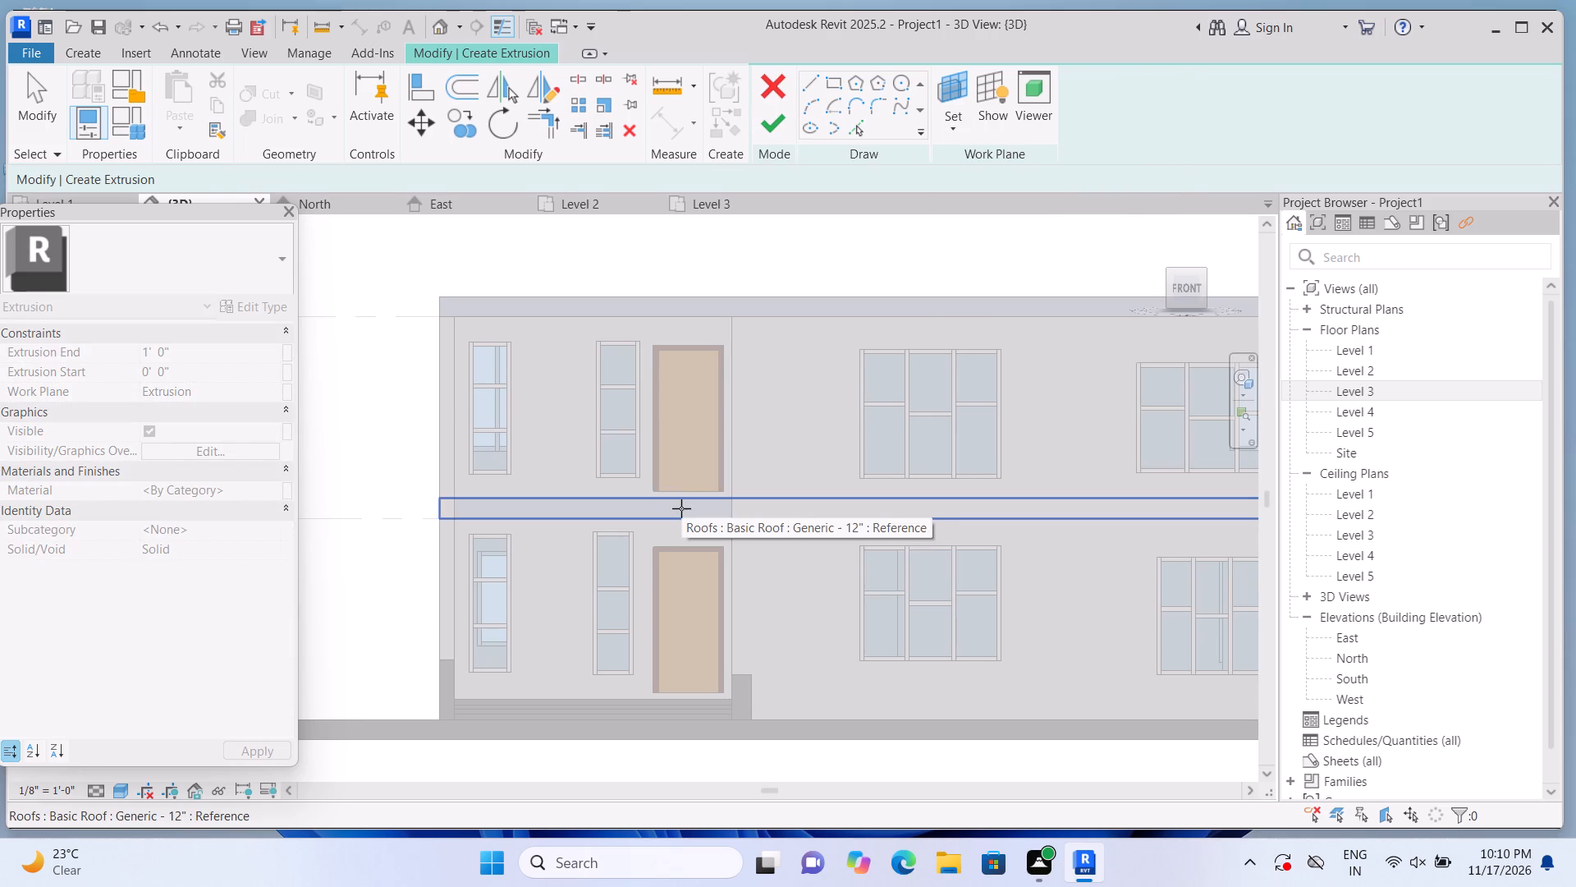
{"action": "left_click", "coordinate": [681, 508]}
{"action": "left_click", "coordinate": [960, 81]}
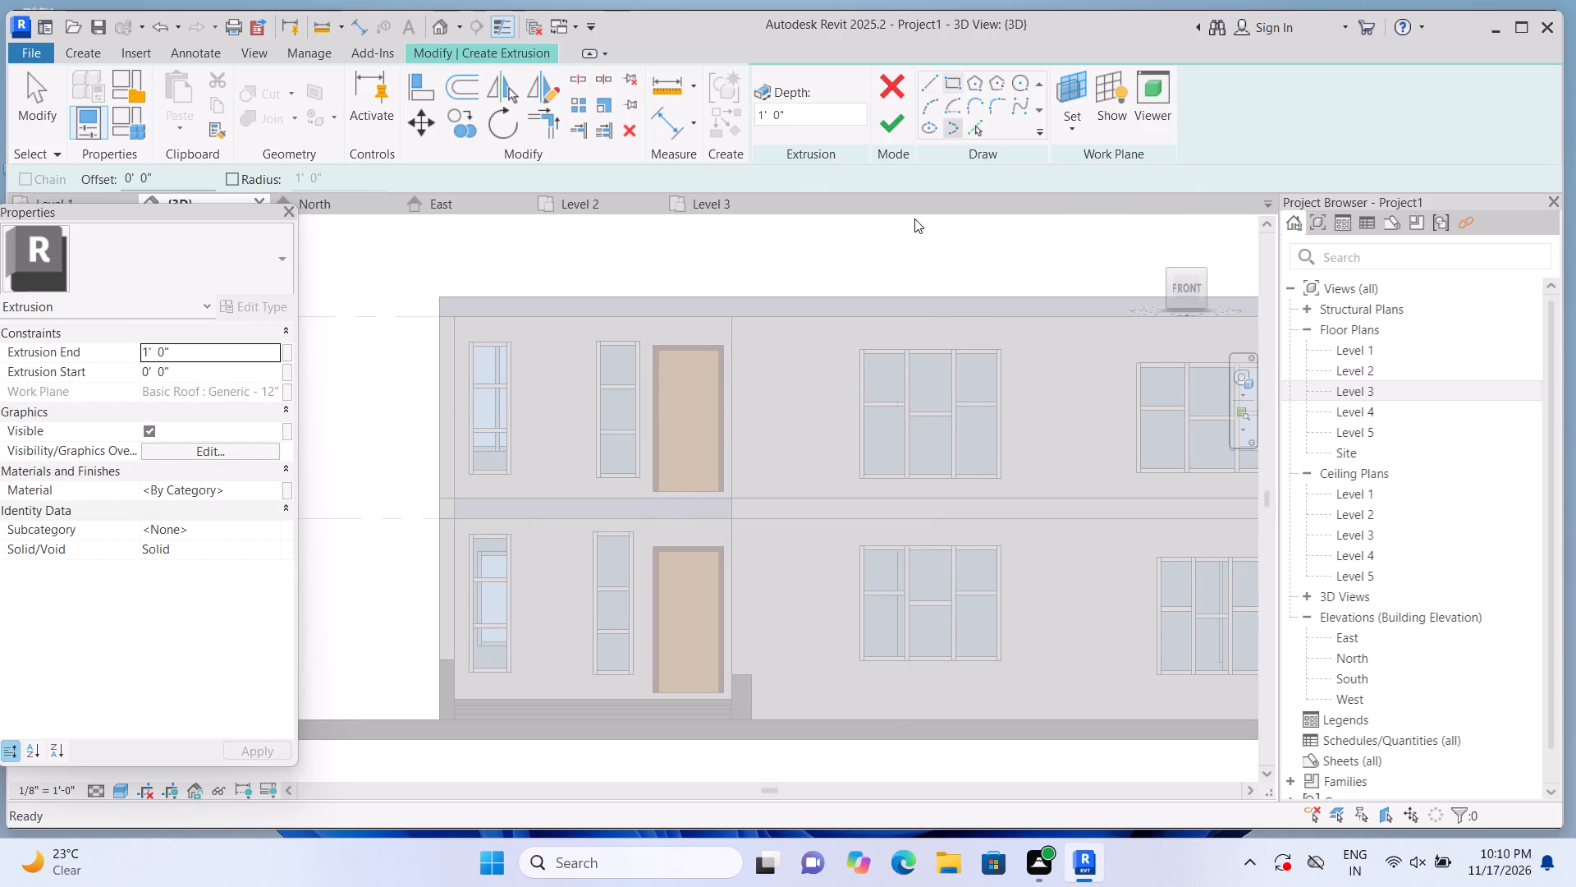
{"action": "scroll", "coordinate": [477, 527], "scroll_direction": "up", "scroll_amount": 3}
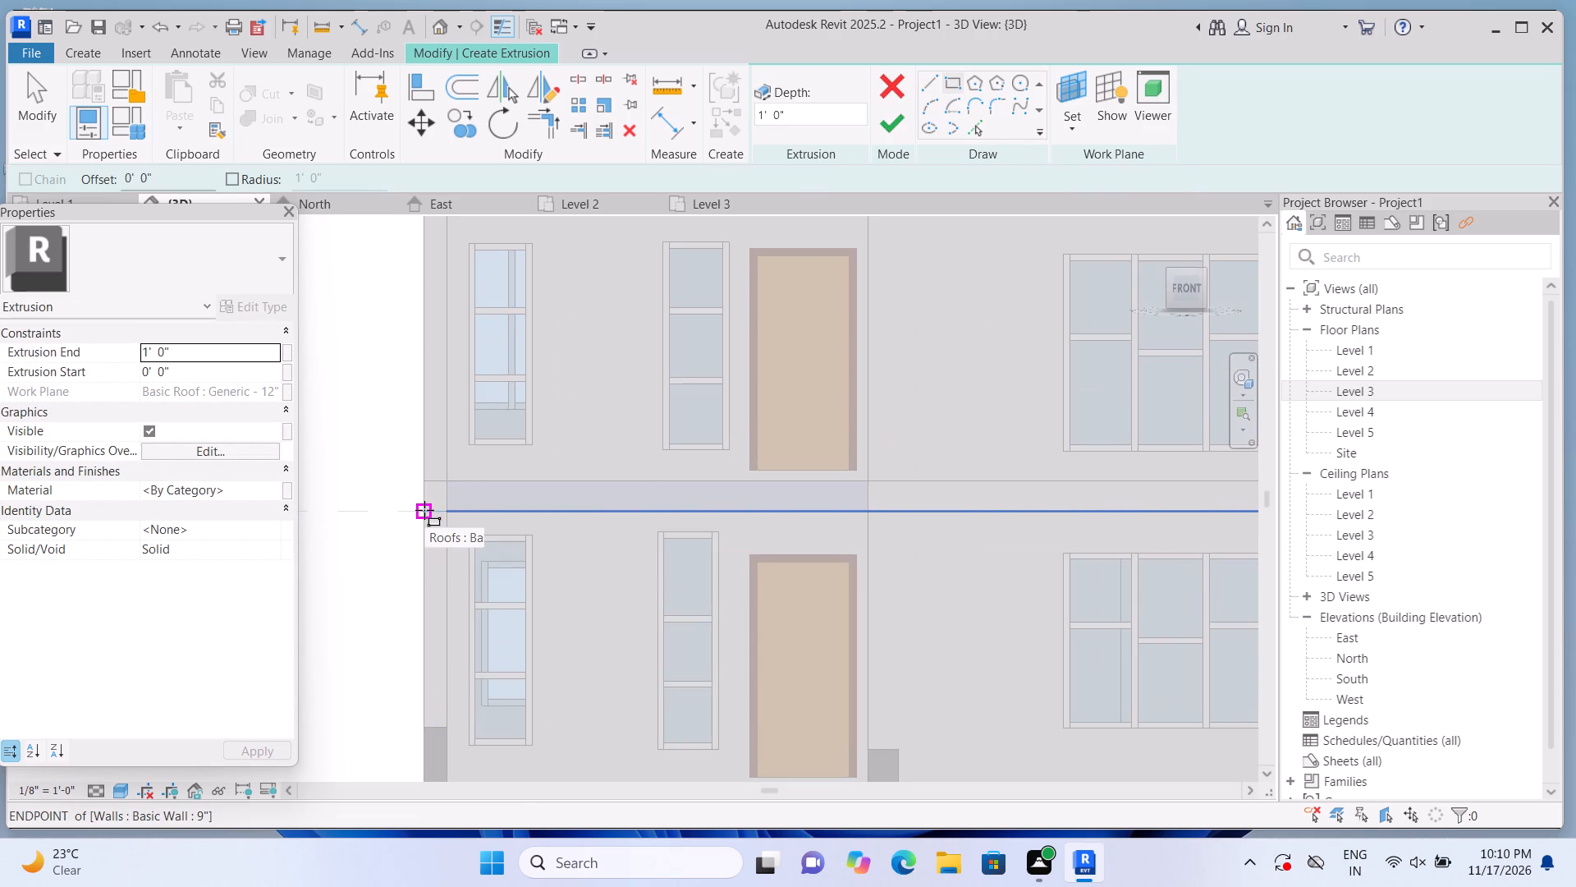
{"action": "left_click", "coordinate": [424, 510]}
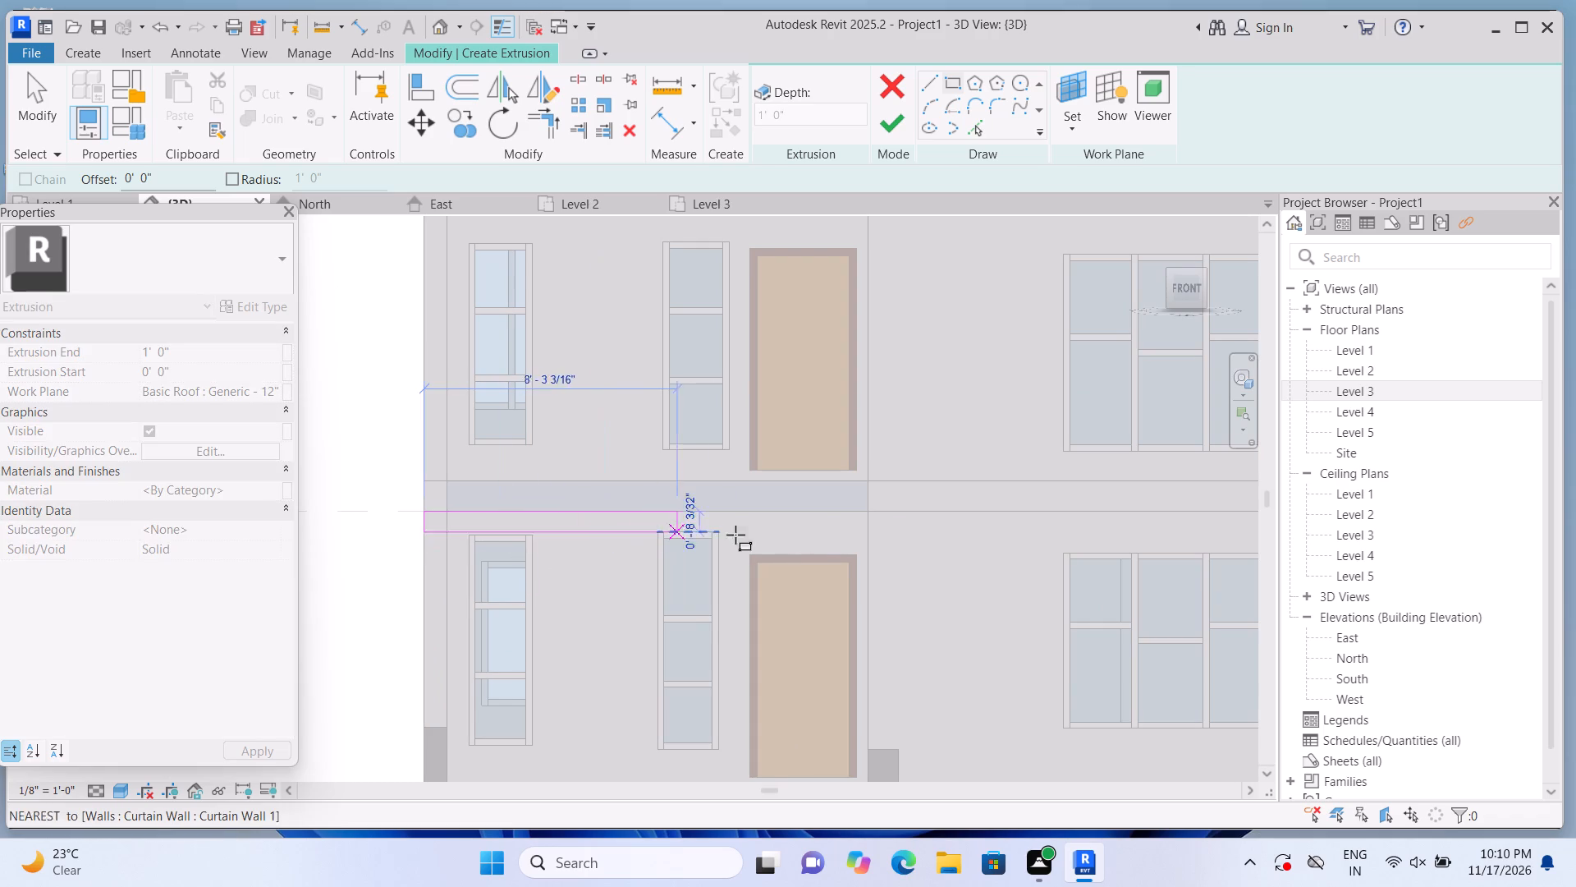
{"action": "left_click", "coordinate": [871, 540]}
{"action": "left_click", "coordinate": [884, 119]}
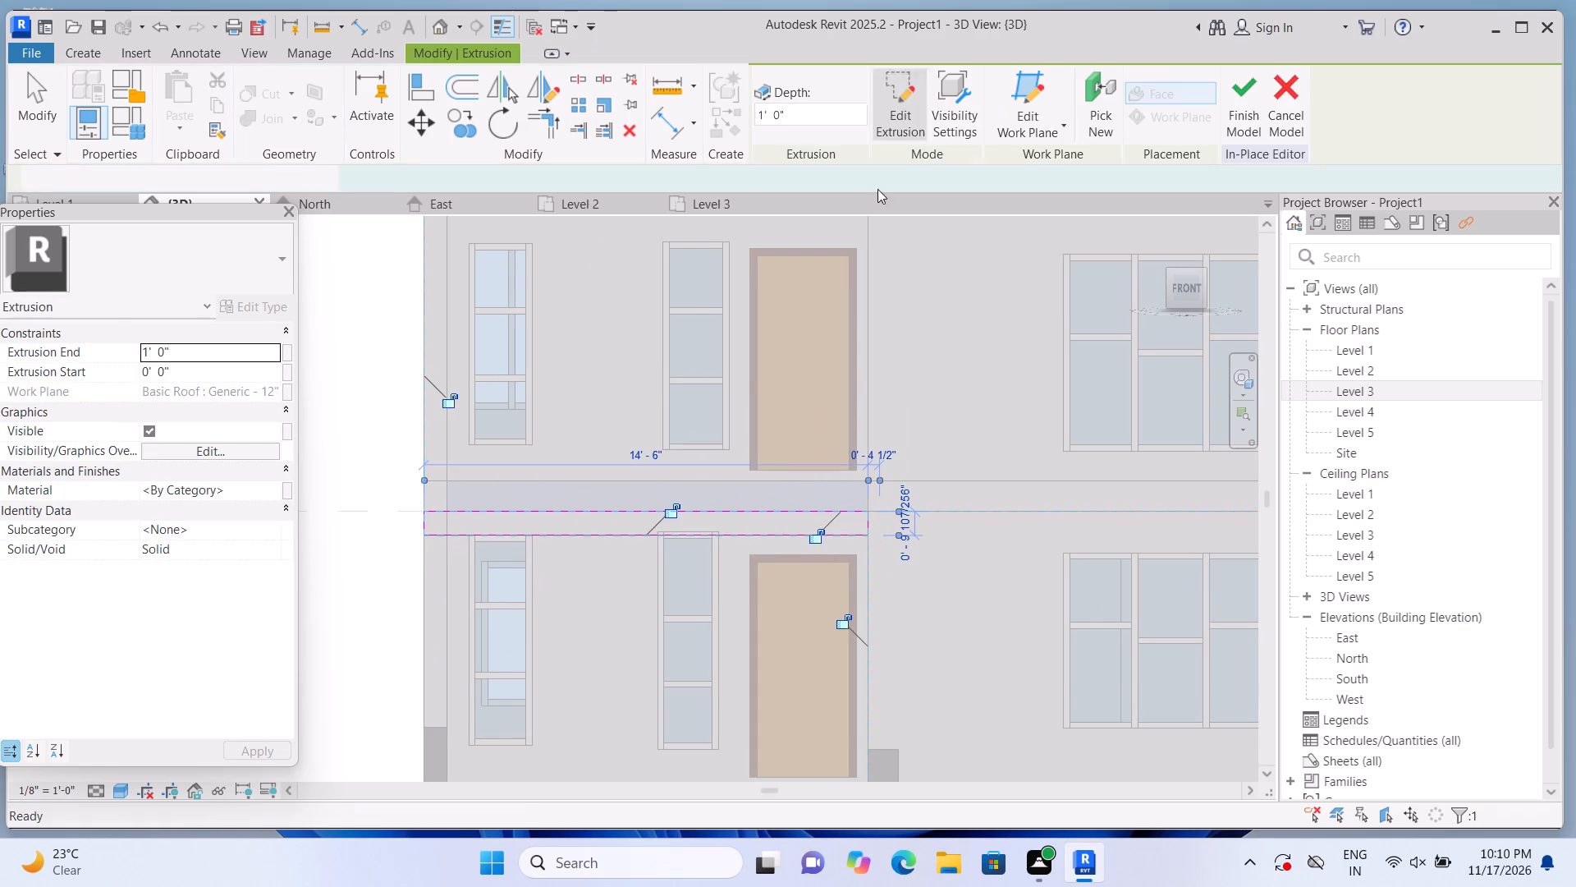
{"action": "left_click", "coordinate": [373, 401]}
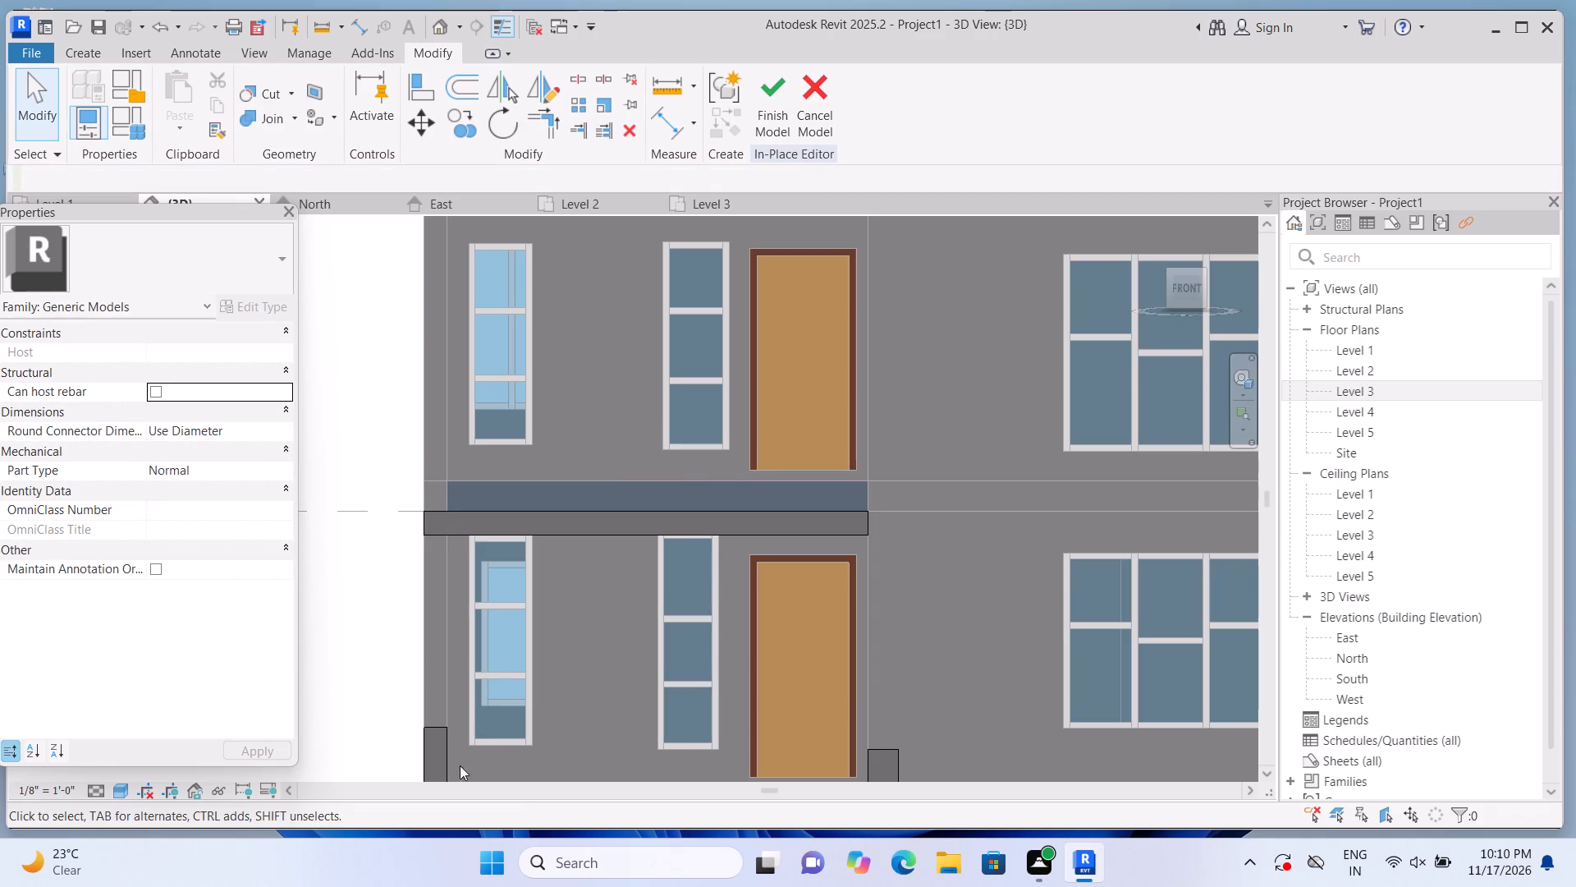
Raise the top face of the cheek wall at the building corner to the underside of the new beam.
{"action": "left_click", "coordinate": [447, 751]}
{"action": "left_click_drag", "start_coordinate": [434, 710], "coordinate": [423, 598]}
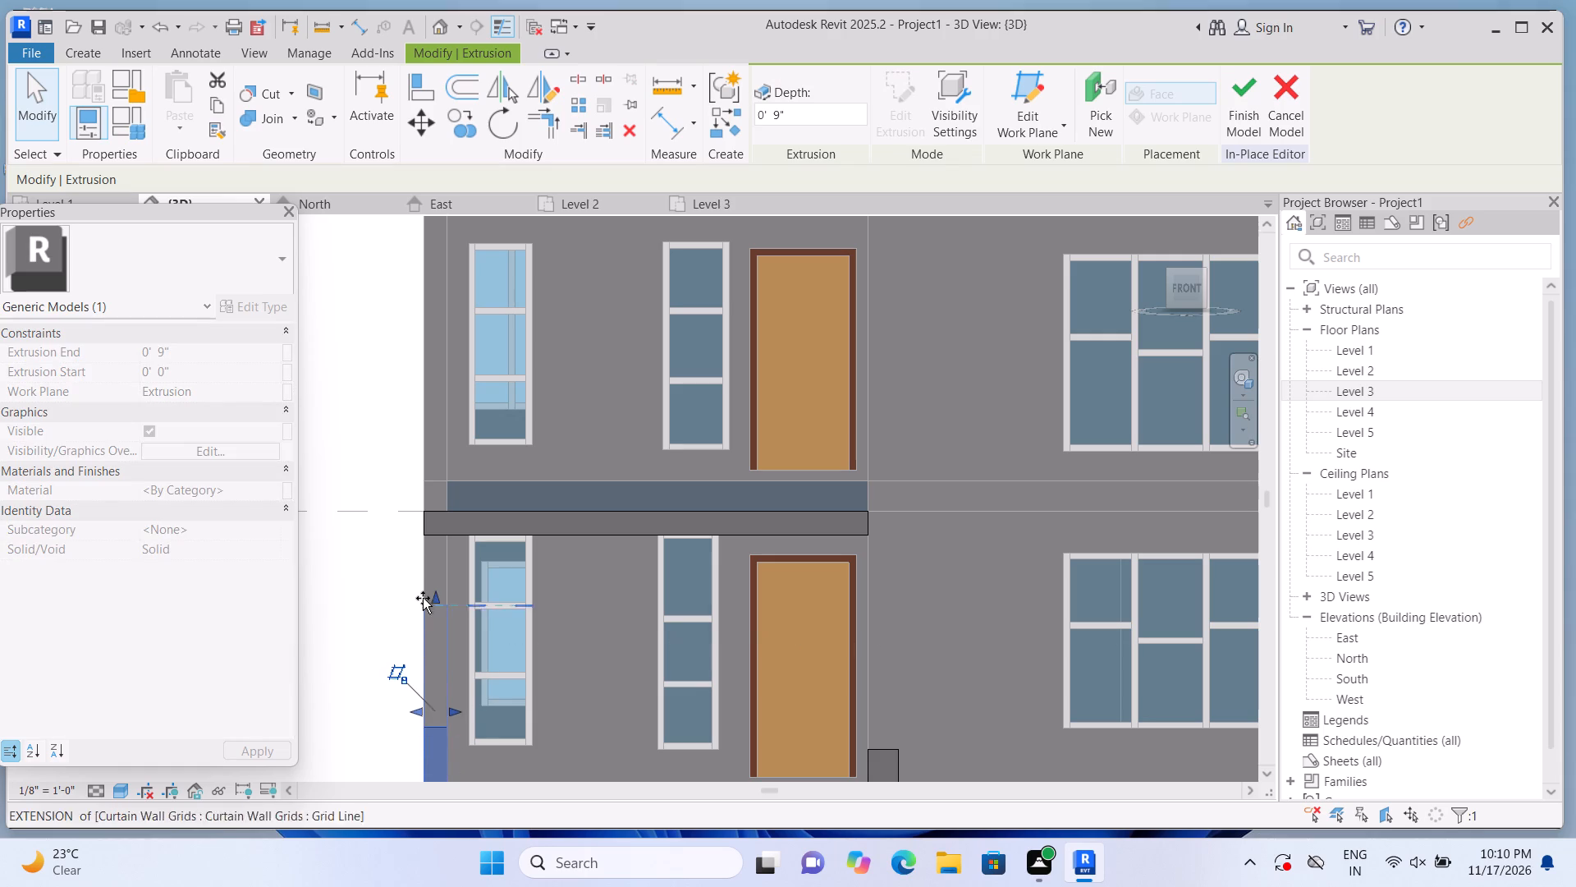
{"action": "left_click_drag", "start_coordinate": [423, 598], "coordinate": [423, 534]}
{"action": "left_click", "coordinate": [371, 639]}
Reduce the extrusion depth of the cheek wall beside the door to about 0' 10" by pulling in its outer face.
{"action": "scroll", "coordinate": [368, 638], "scroll_direction": "down", "scroll_amount": 2}
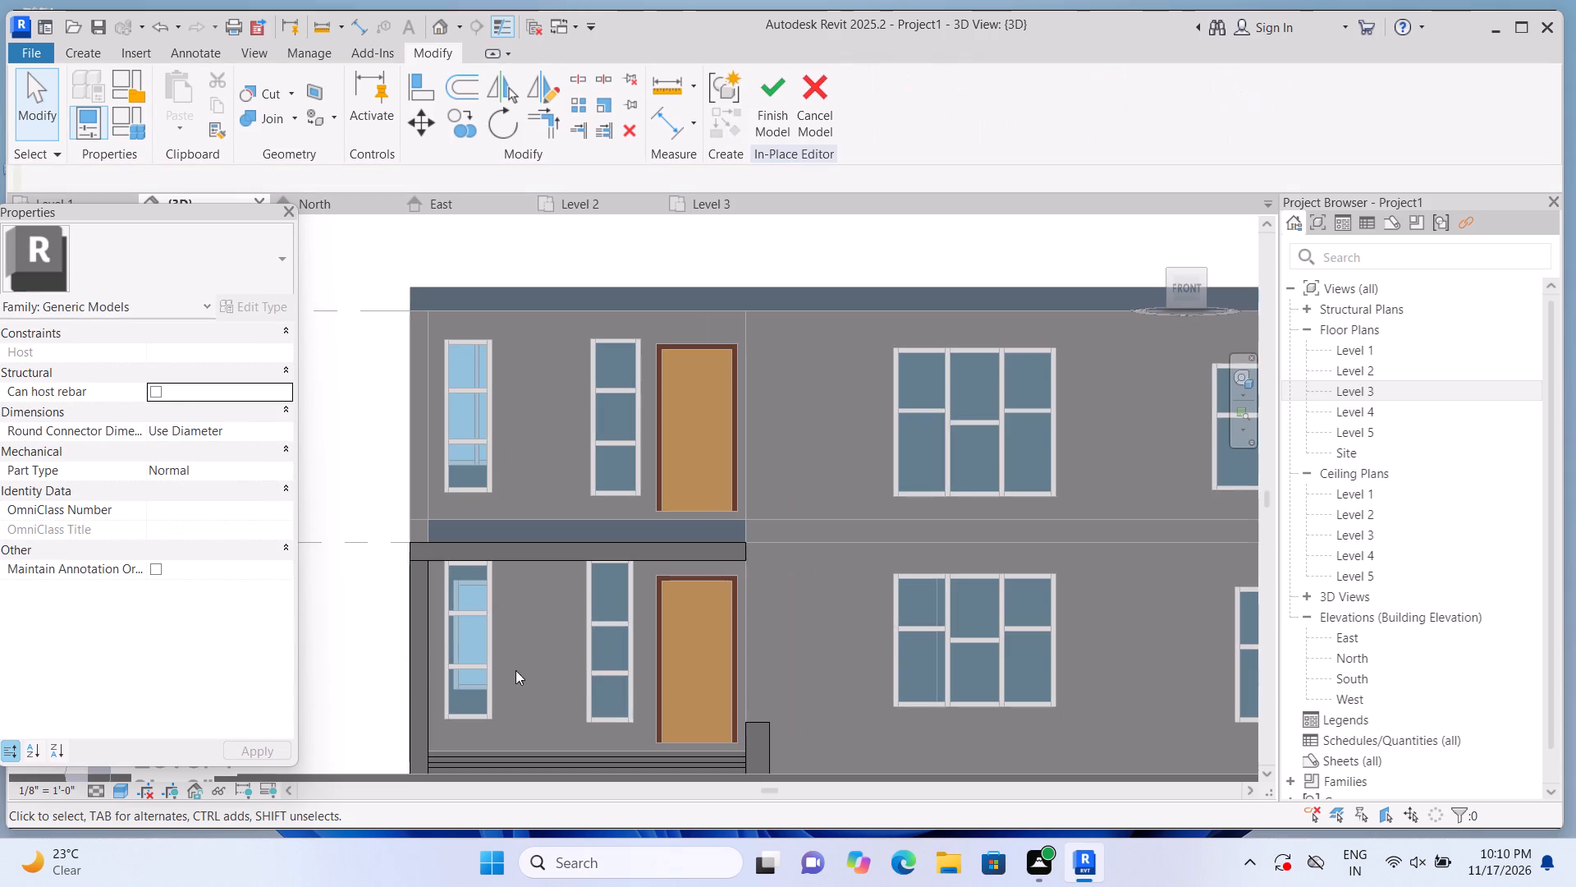
{"action": "scroll", "coordinate": [792, 741], "scroll_direction": "up", "scroll_amount": 1}
{"action": "middle_click_drag", "start_coordinate": [752, 692], "coordinate": [749, 684]}
{"action": "scroll", "coordinate": [748, 678], "scroll_direction": "down", "scroll_amount": 2}
{"action": "scroll", "coordinate": [759, 751], "scroll_direction": "up", "scroll_amount": 3}
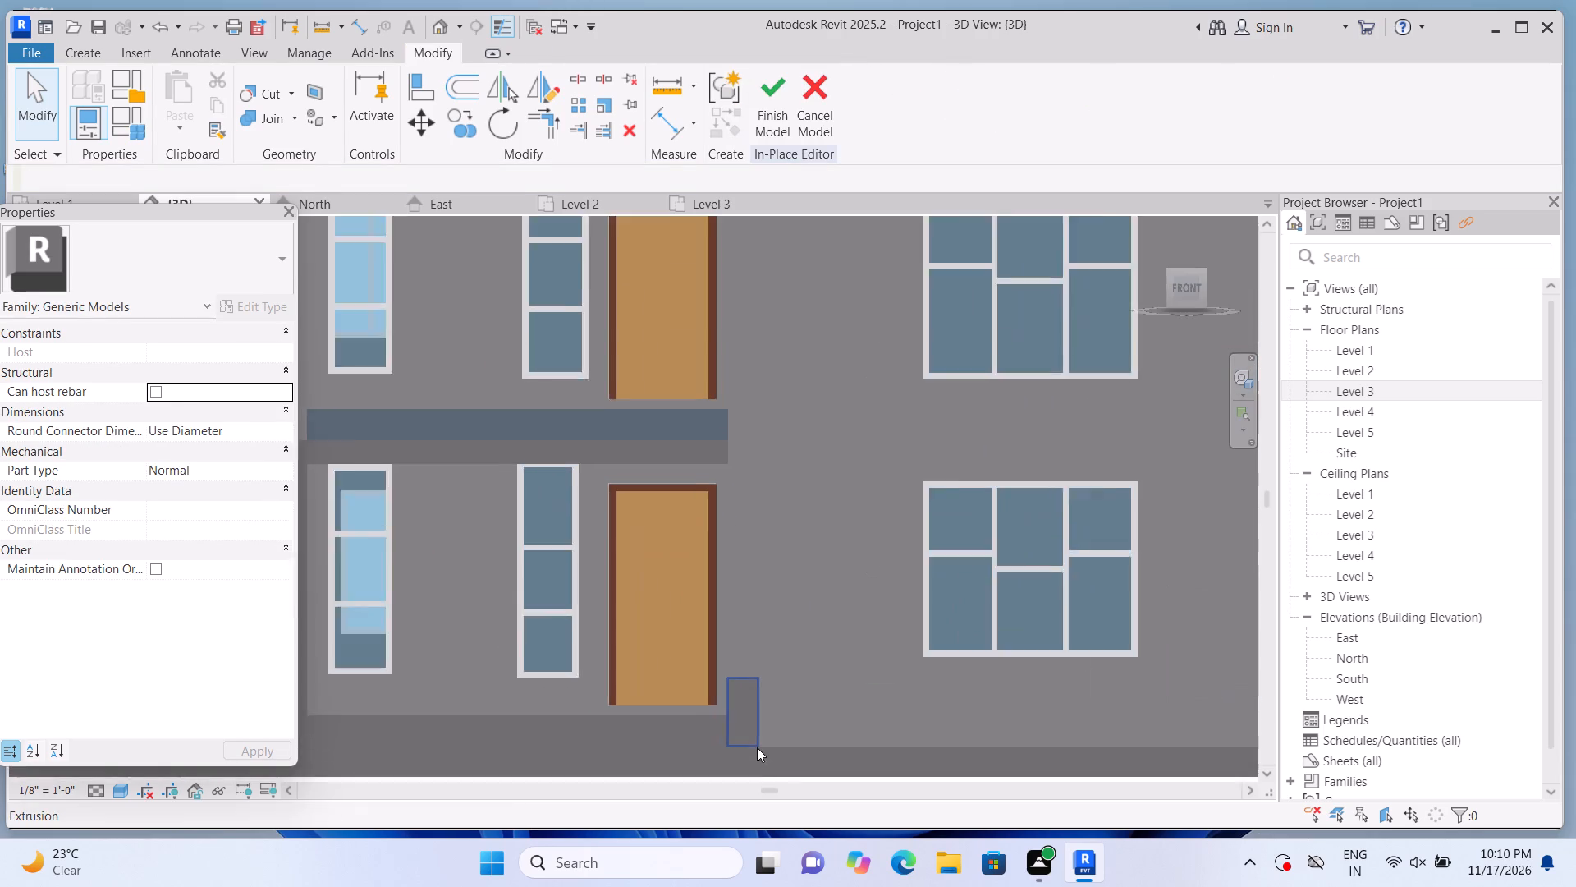
{"action": "scroll", "coordinate": [757, 747], "scroll_direction": "up", "scroll_amount": 1}
{"action": "scroll", "coordinate": [740, 718], "scroll_direction": "down", "scroll_amount": 2}
{"action": "scroll", "coordinate": [740, 716], "scroll_direction": "up", "scroll_amount": 2}
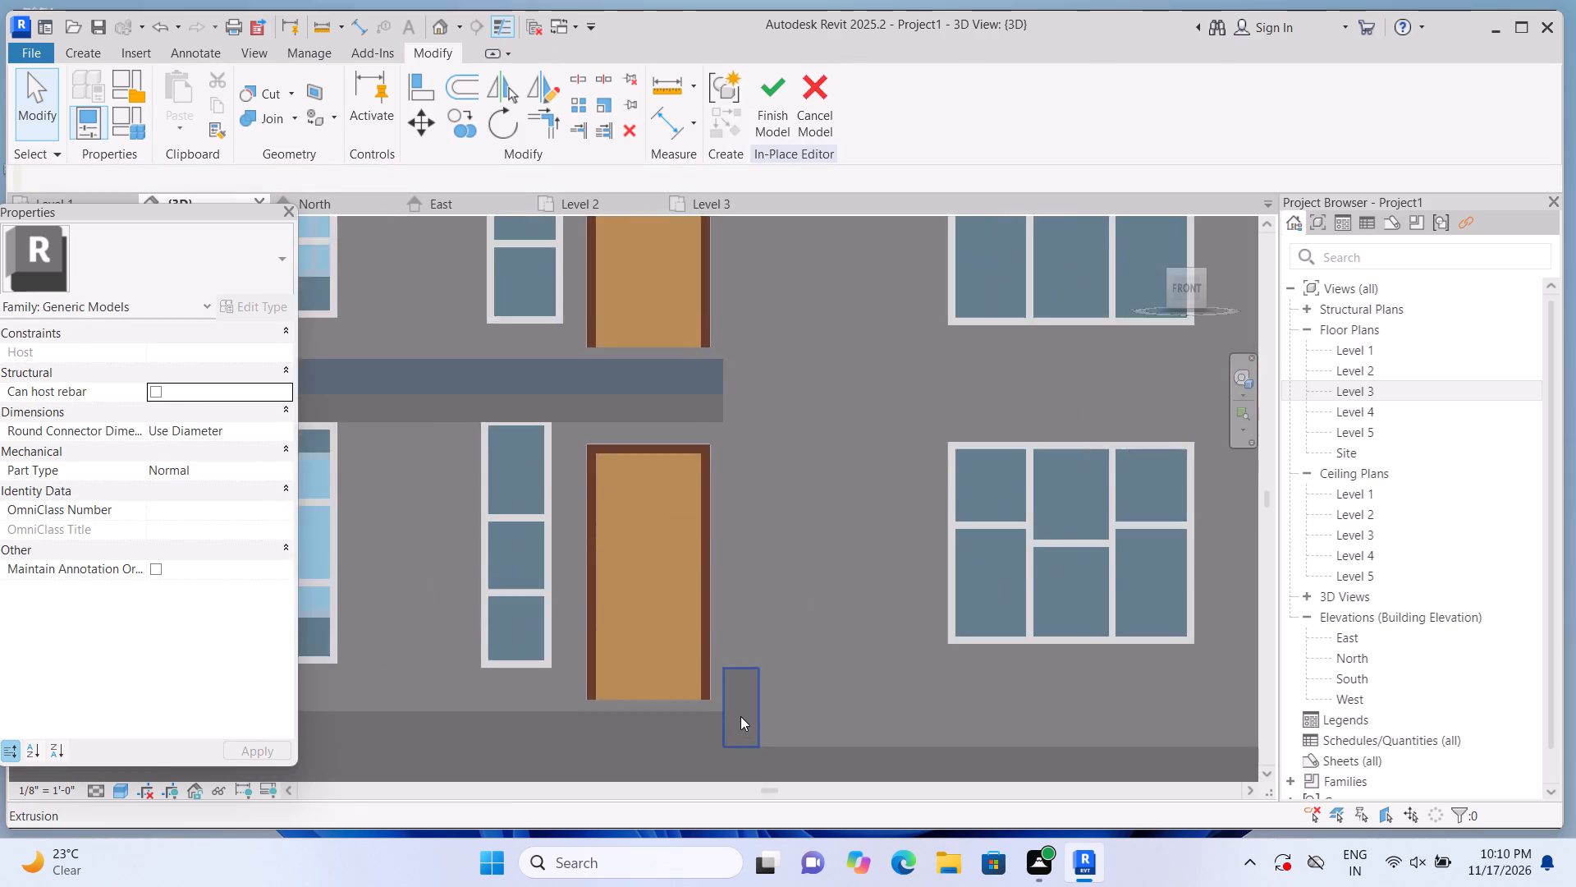
{"action": "scroll", "coordinate": [740, 716], "scroll_direction": "up", "scroll_amount": 3}
{"action": "left_click", "coordinate": [740, 716]}
{"action": "scroll", "coordinate": [740, 716], "scroll_direction": "up", "scroll_amount": 5}
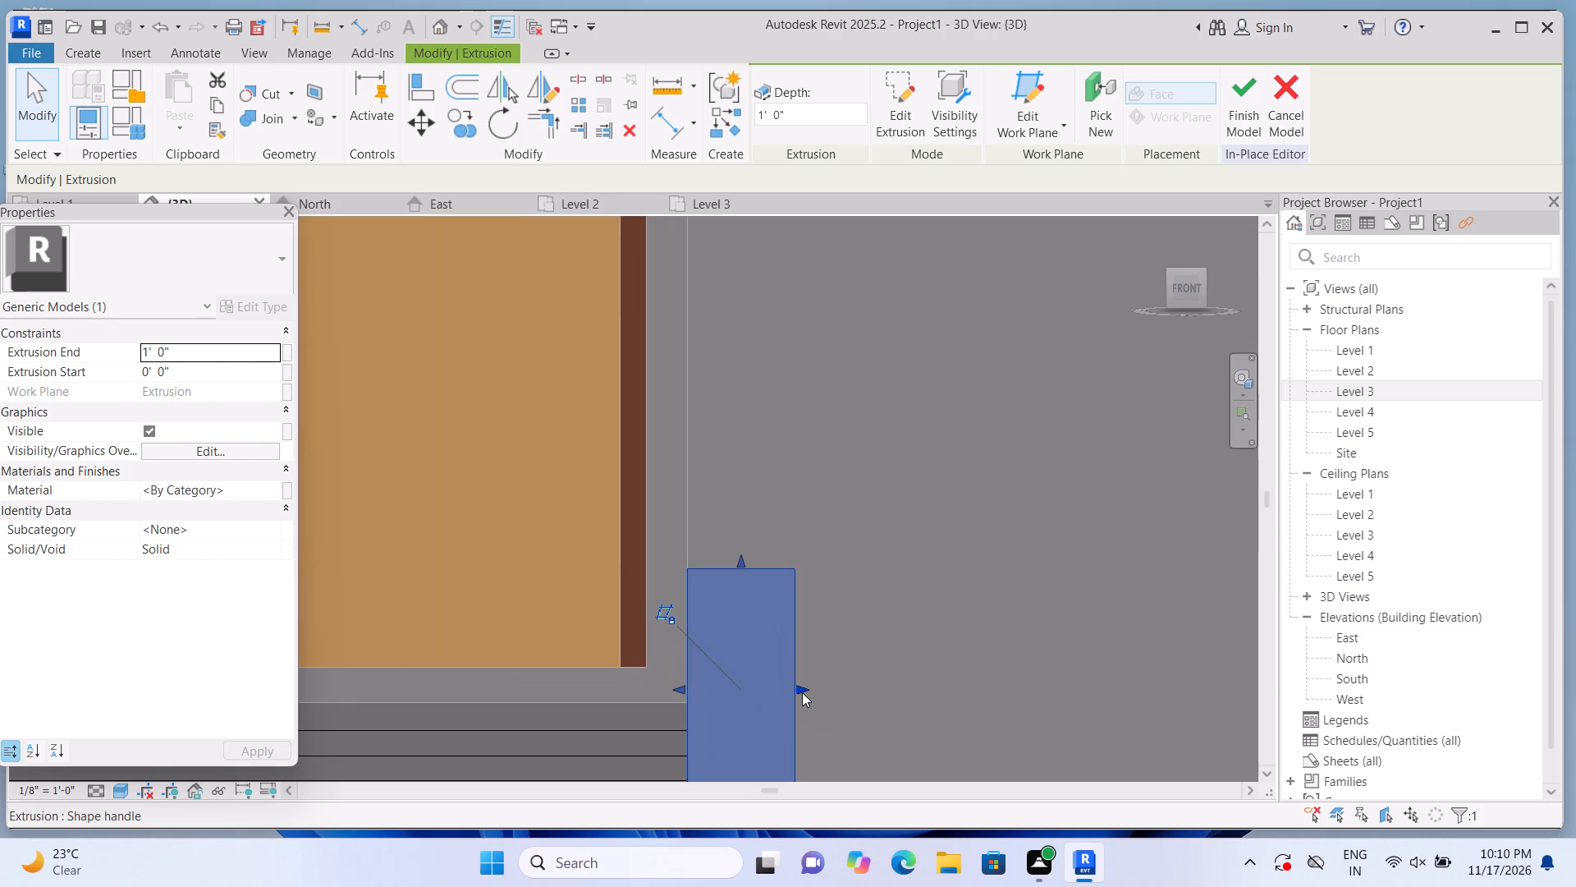
{"action": "left_click_drag", "start_coordinate": [803, 691], "coordinate": [777, 700]}
{"action": "scroll", "coordinate": [776, 699], "scroll_direction": "down", "scroll_amount": 4}
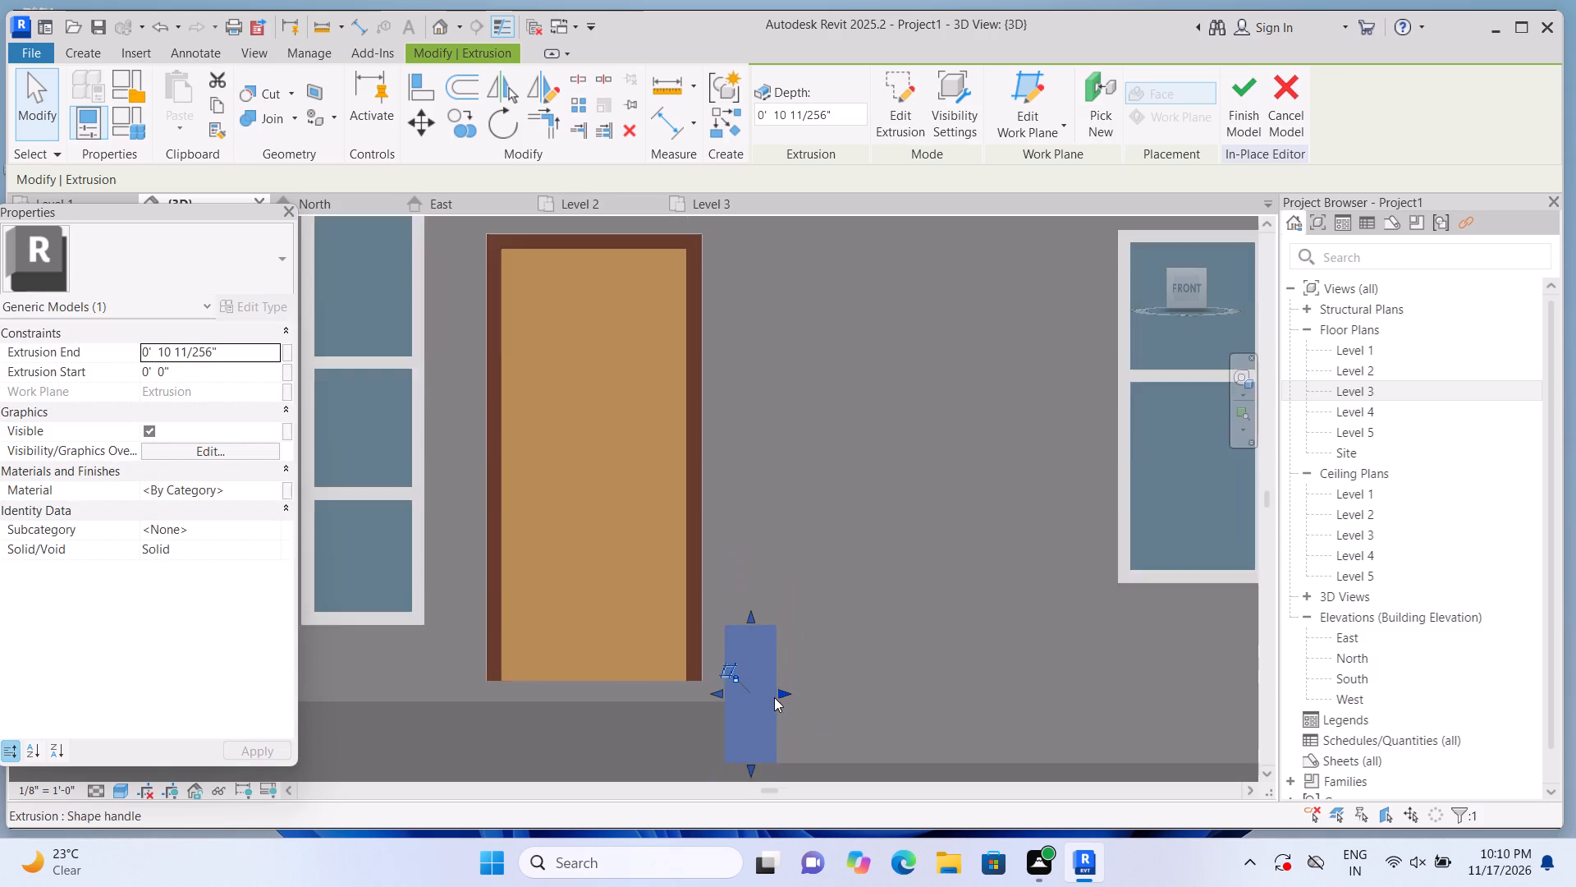
{"action": "scroll", "coordinate": [774, 697], "scroll_direction": "down", "scroll_amount": 7}
{"action": "left_click", "coordinate": [347, 644]}
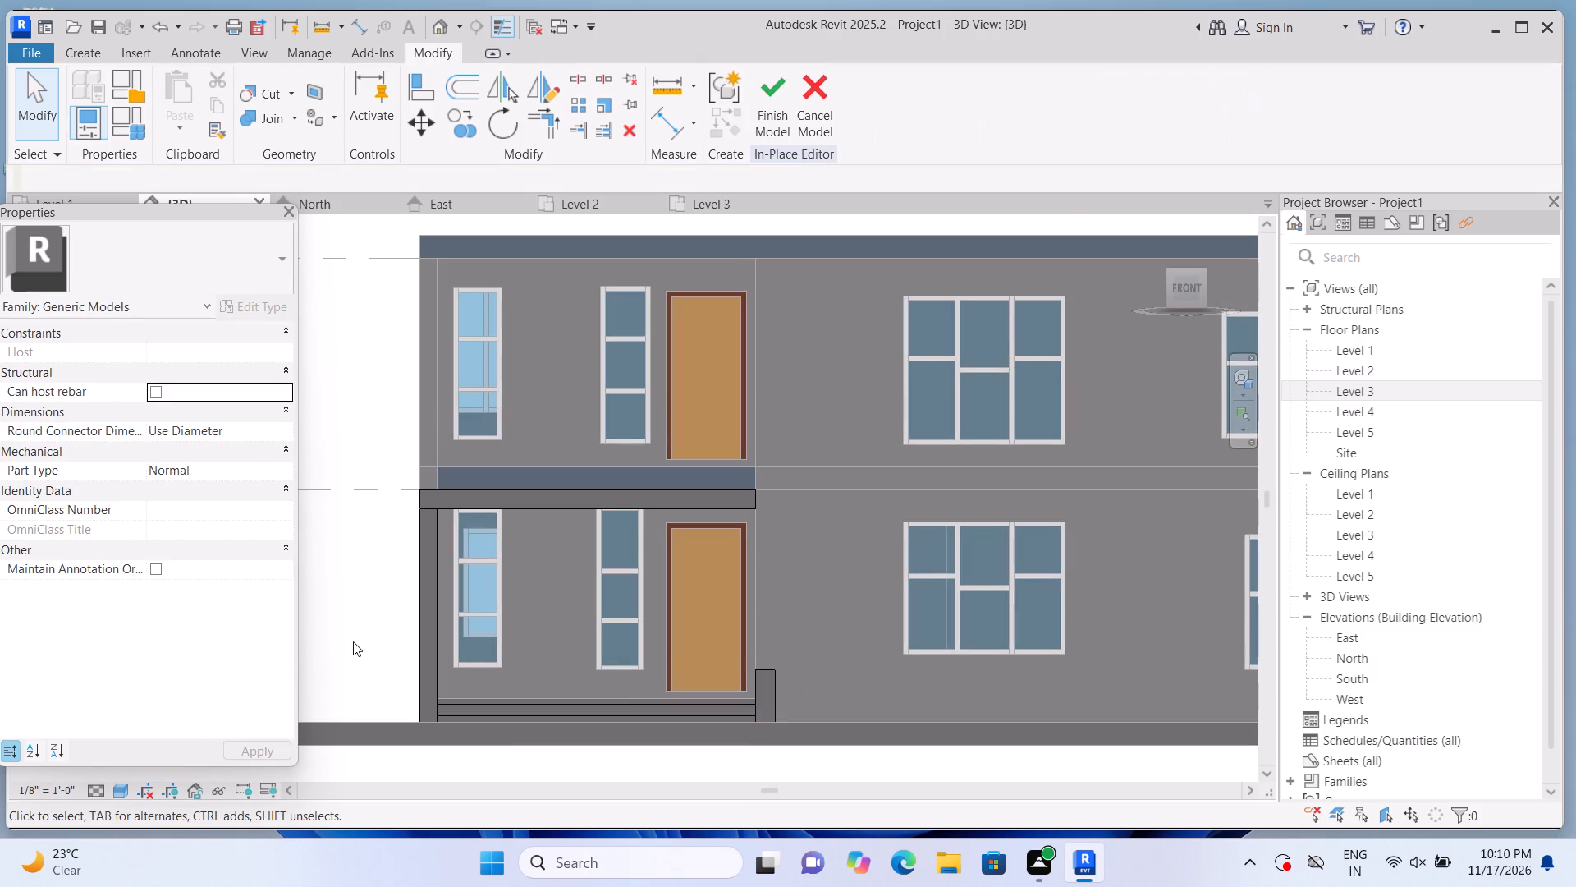
Raise the top face of the cheek wall beside the door to the underside of the beam.
{"action": "left_click", "coordinate": [763, 680]}
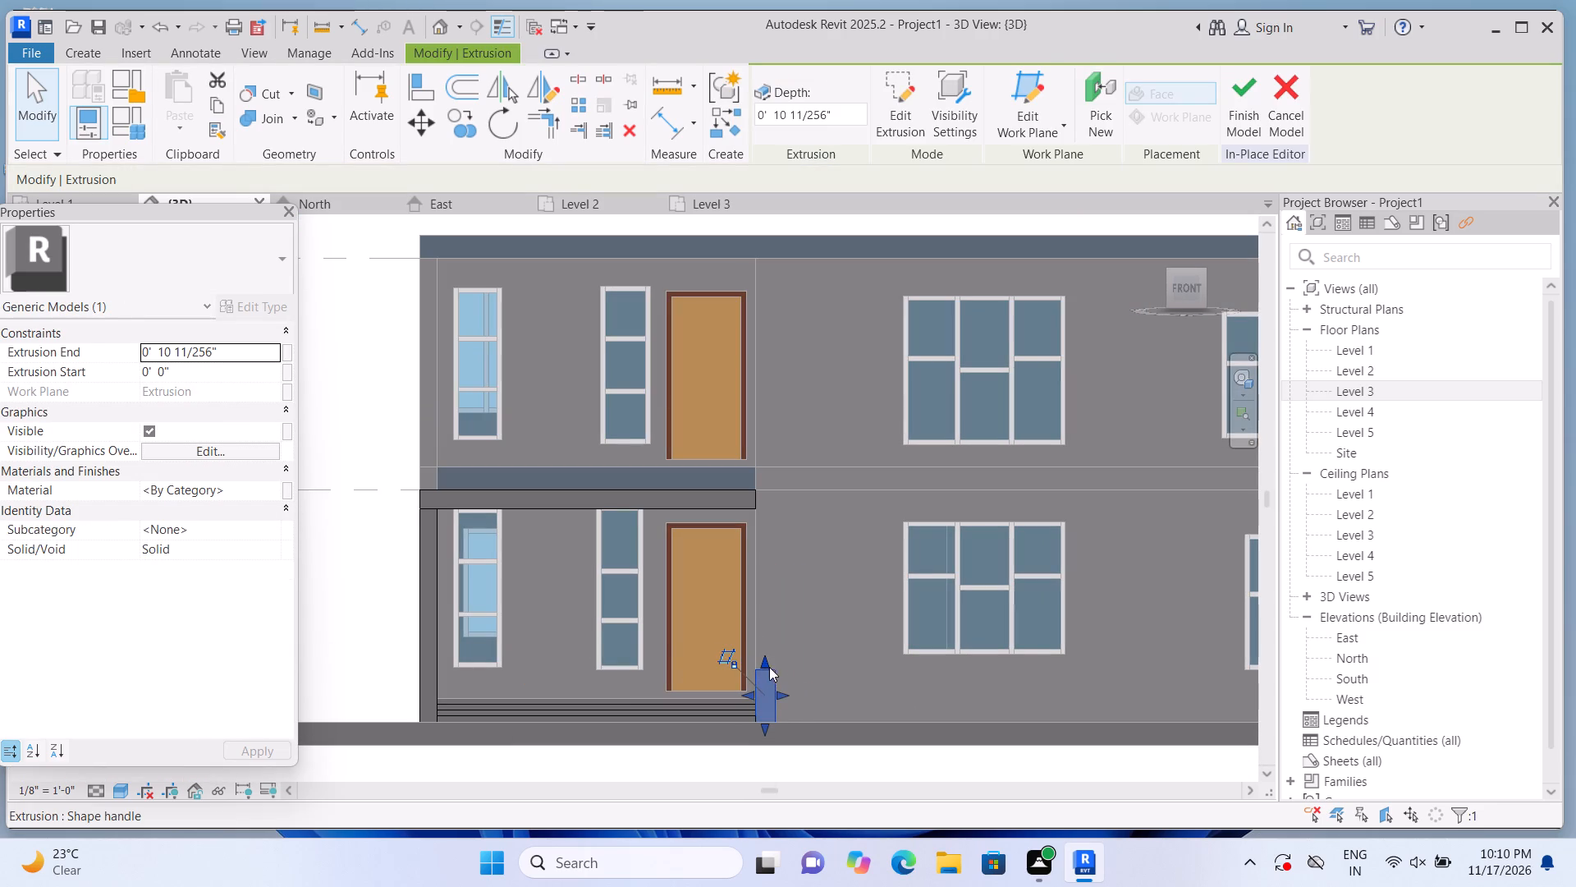
{"action": "left_click_drag", "start_coordinate": [767, 659], "coordinate": [759, 563]}
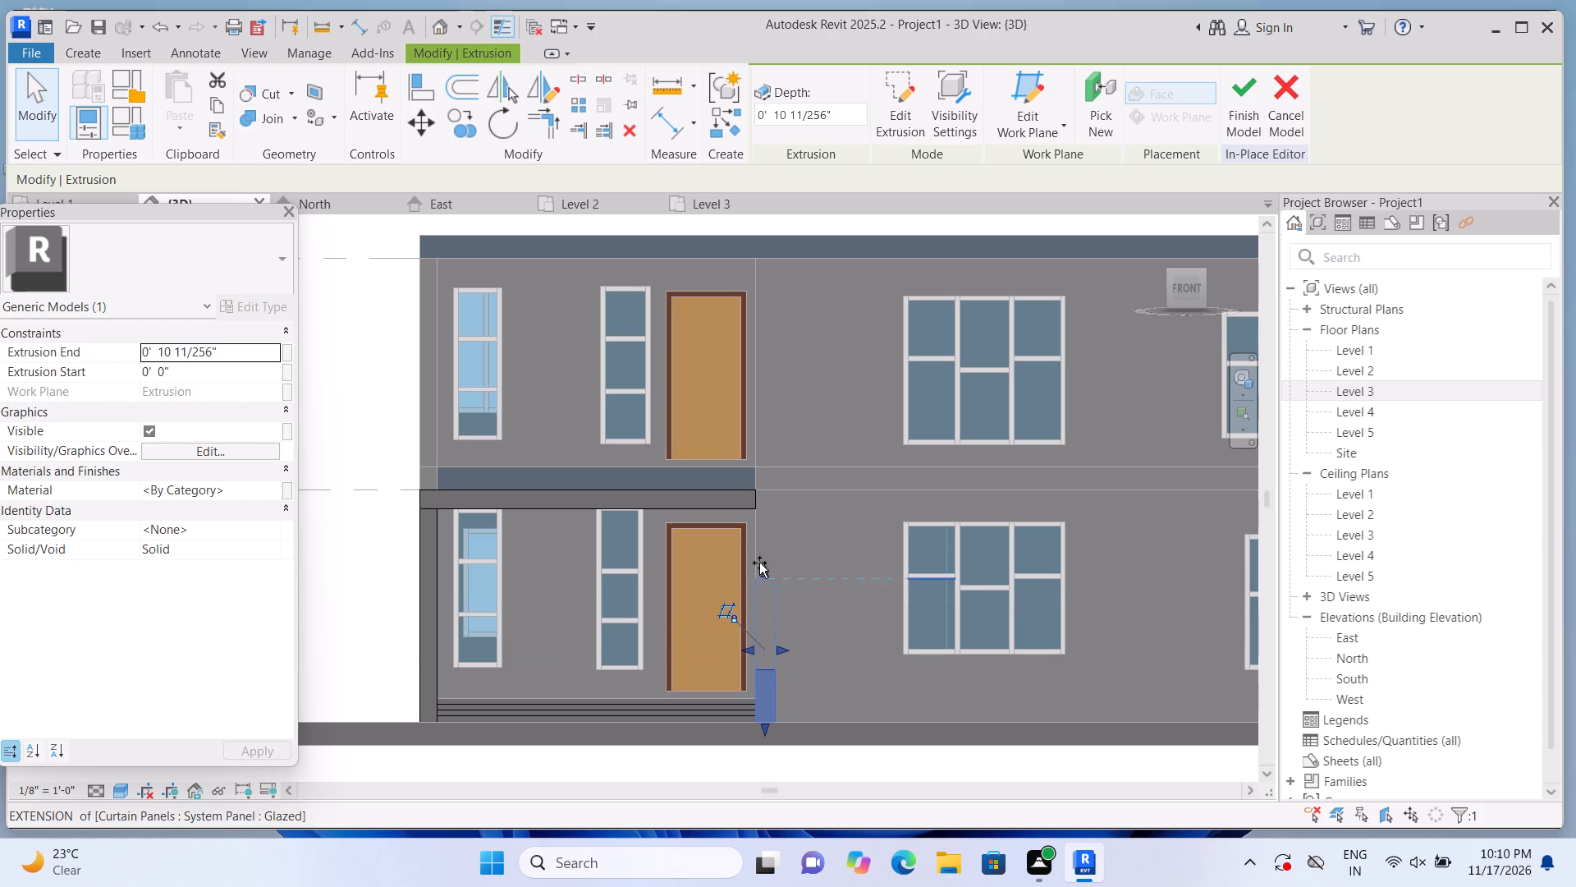
{"action": "left_click_drag", "start_coordinate": [759, 563], "coordinate": [761, 509]}
Extend the beam's end beside the door over the raised cheek wall, close to its outer face.
{"action": "scroll", "coordinate": [755, 522], "scroll_direction": "up", "scroll_amount": 3}
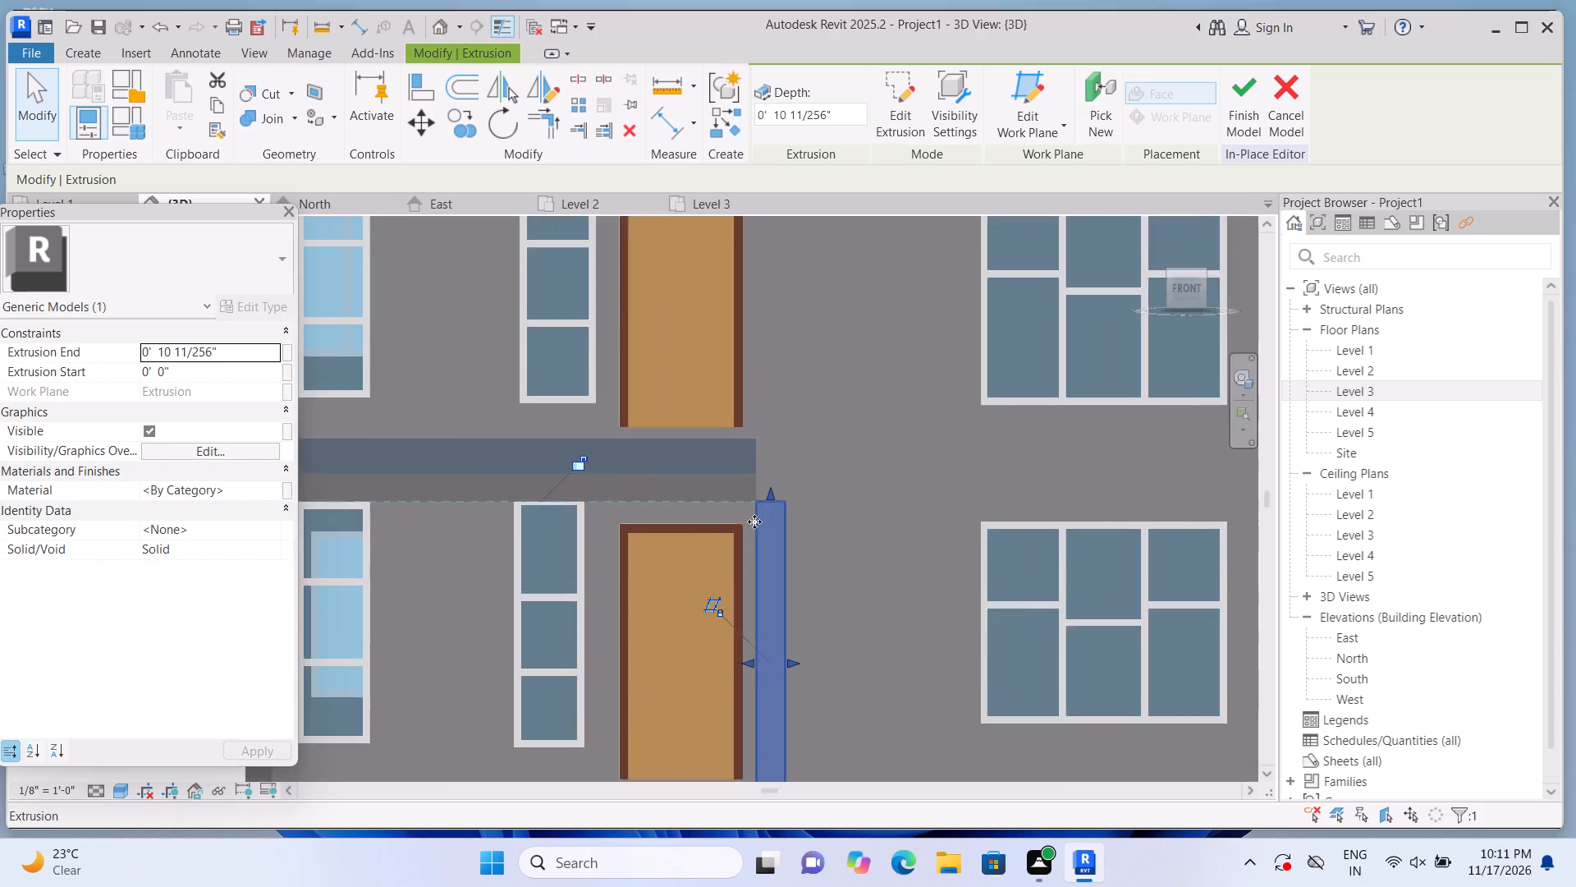
{"action": "scroll", "coordinate": [754, 522], "scroll_direction": "up", "scroll_amount": 2}
{"action": "left_click", "coordinate": [754, 481]}
{"action": "left_click_drag", "start_coordinate": [764, 474], "coordinate": [788, 473]}
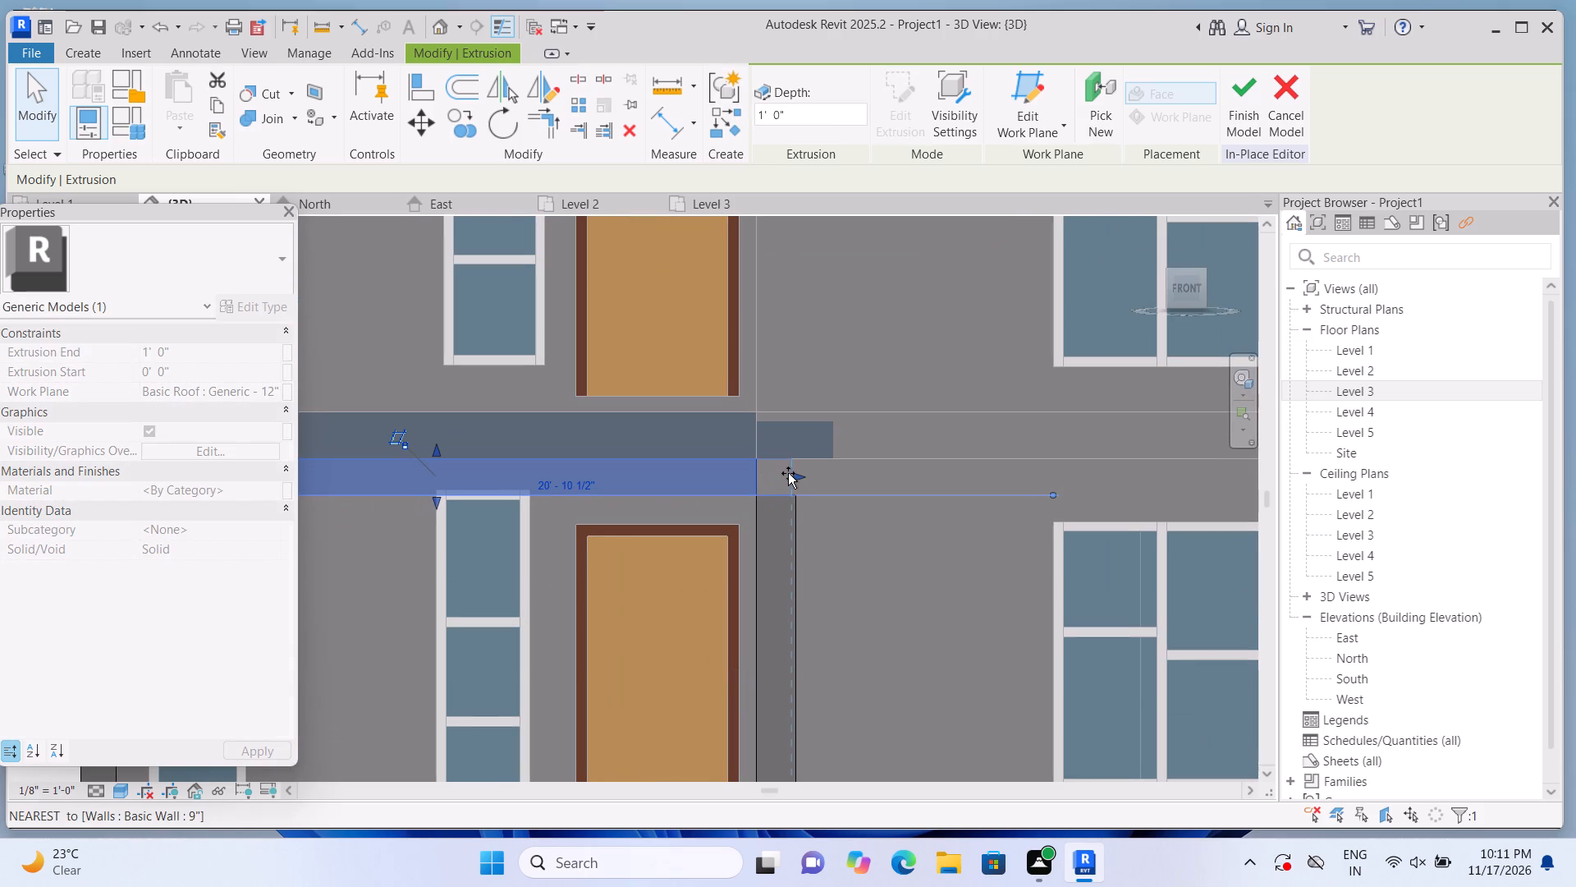
{"action": "left_click_drag", "start_coordinate": [788, 473], "coordinate": [796, 476]}
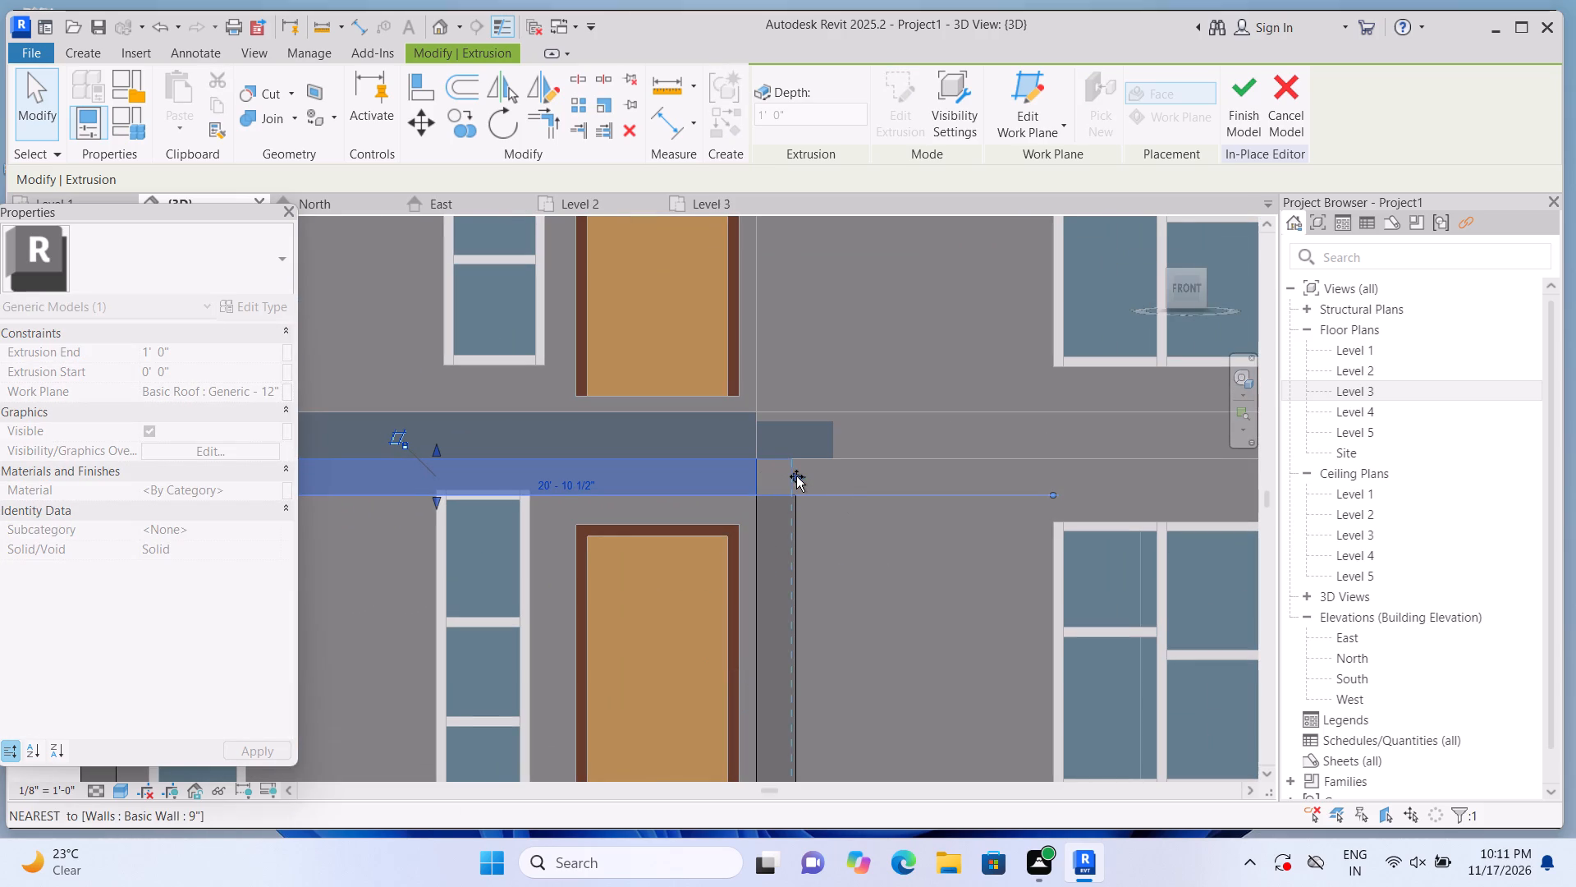
{"action": "left_click_drag", "start_coordinate": [796, 476], "coordinate": [800, 478]}
{"action": "scroll", "coordinate": [799, 503], "scroll_direction": "up", "scroll_amount": 8}
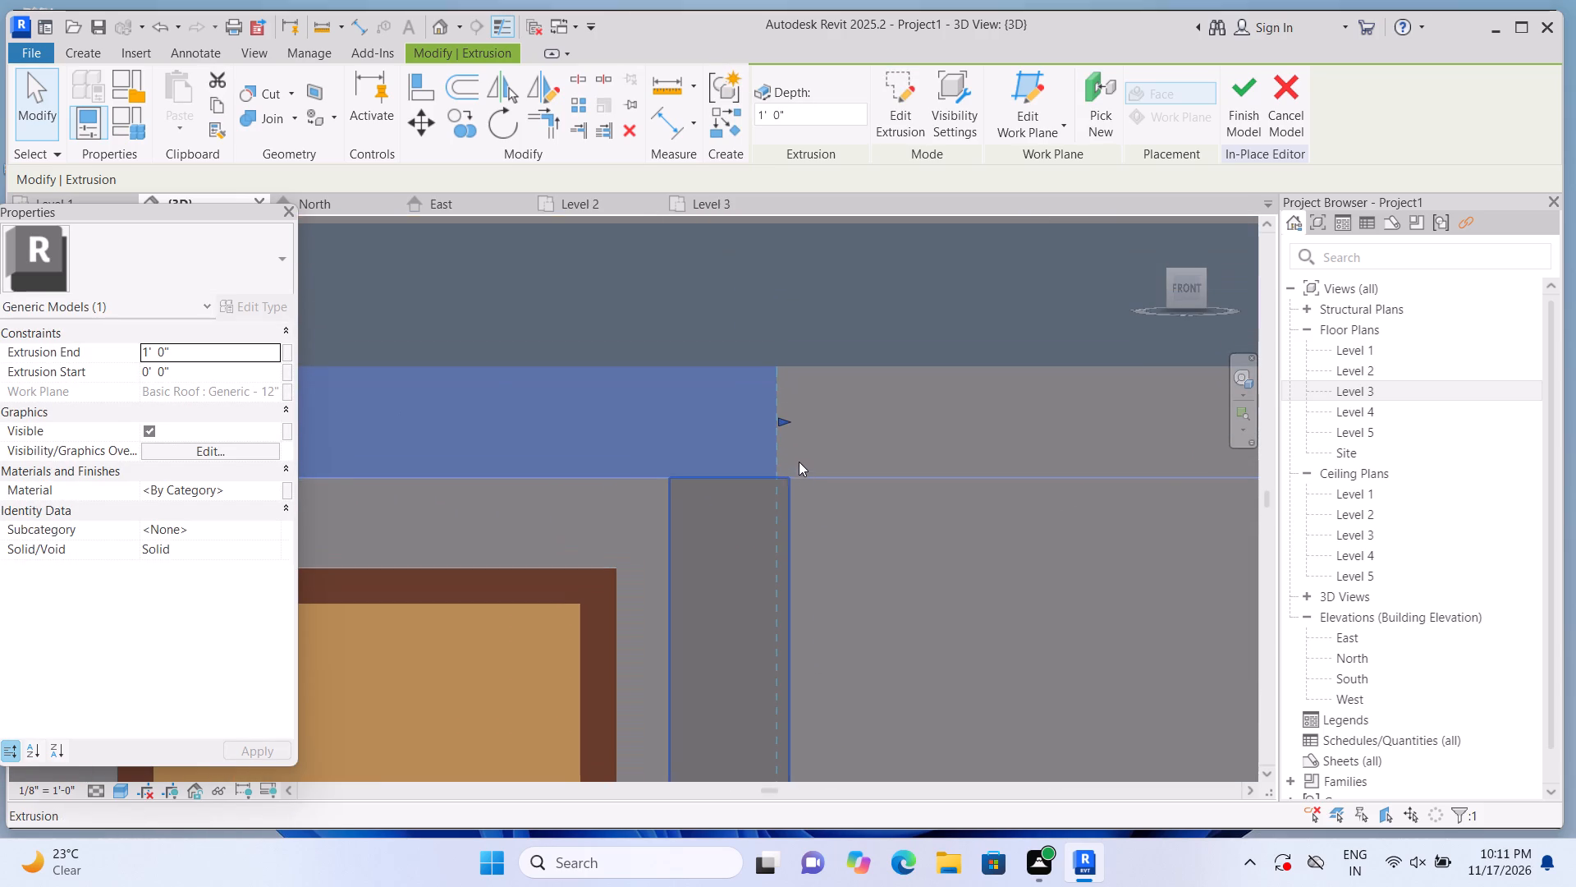
{"action": "left_click", "coordinate": [784, 421]}
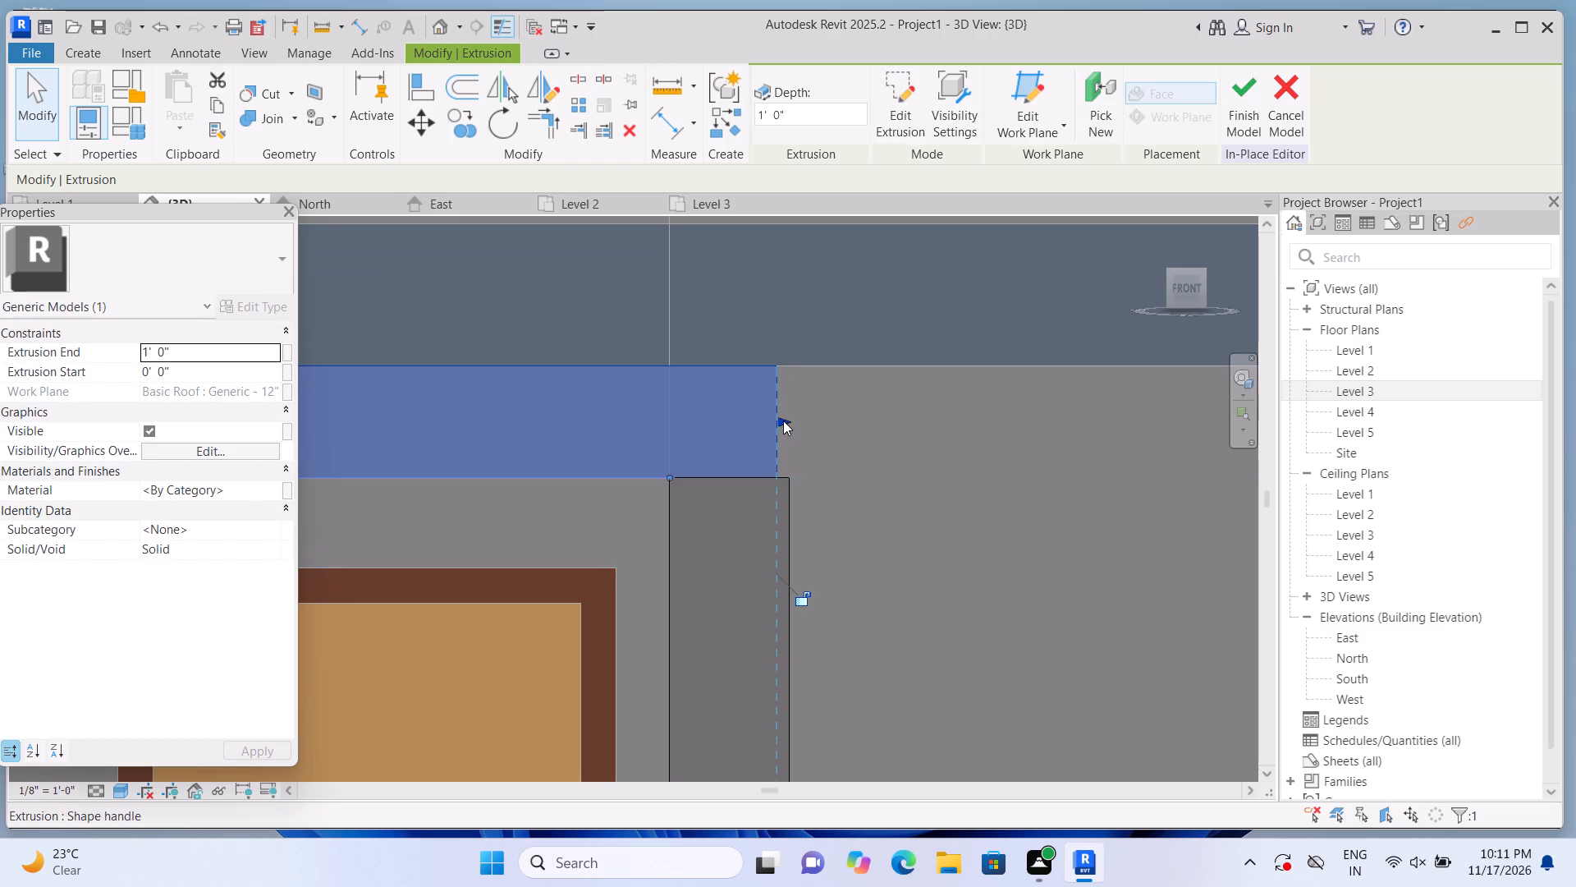
{"action": "left_click", "coordinate": [783, 421]}
{"action": "scroll", "coordinate": [786, 425], "scroll_direction": "down", "scroll_amount": 12}
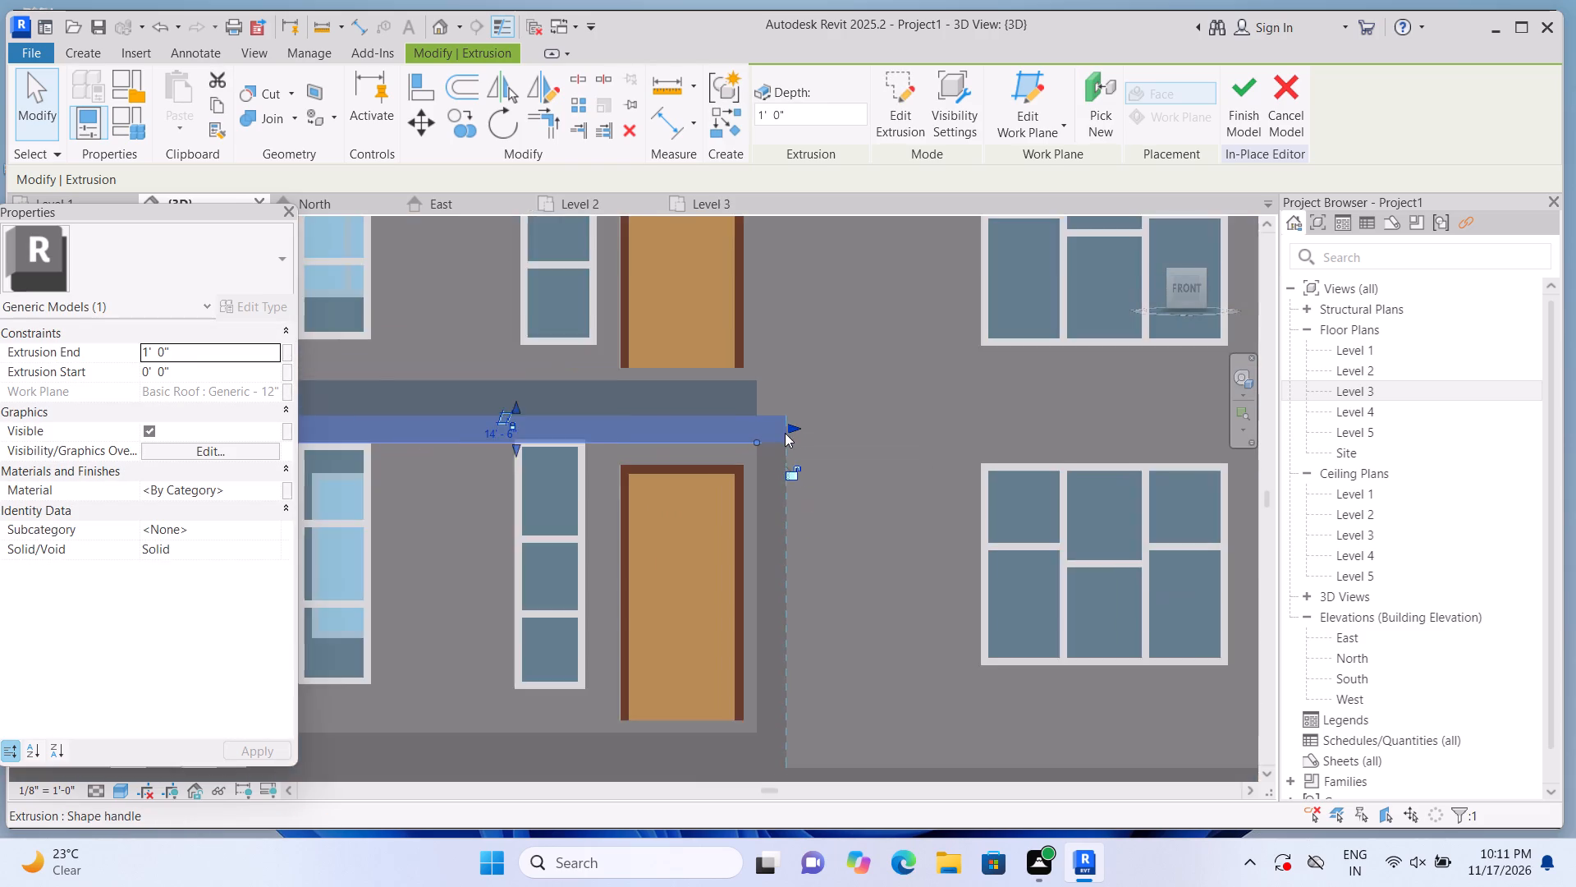
{"action": "scroll", "coordinate": [785, 433], "scroll_direction": "down", "scroll_amount": 2}
{"action": "left_click", "coordinate": [378, 568]}
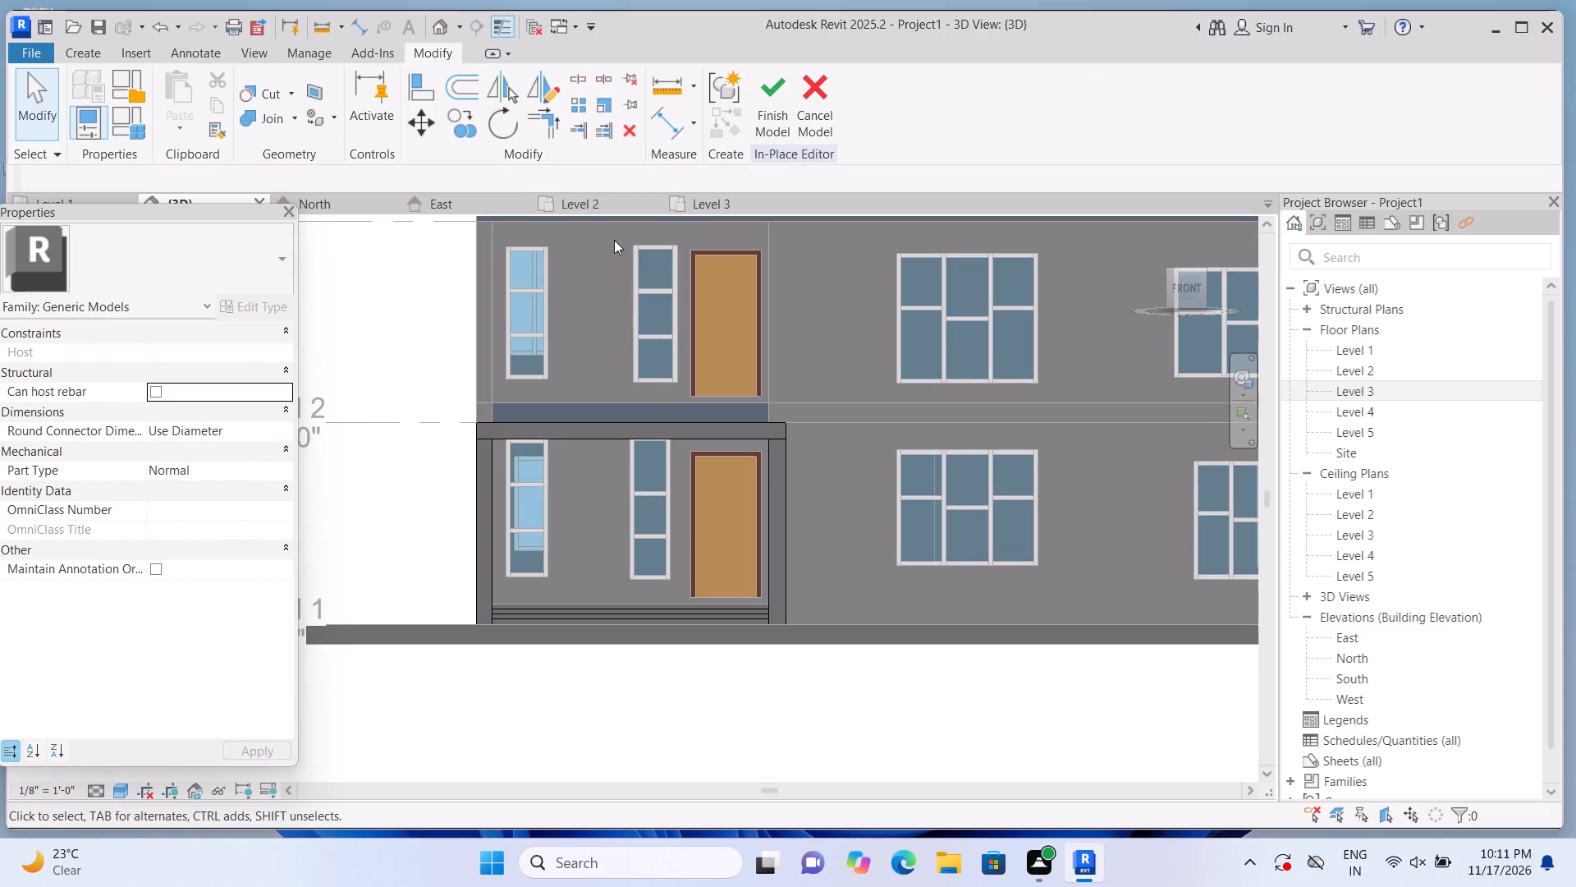
Extend the beam's front face over the steps to the front of the side piers, for an extrusion depth of about 4' 4".
{"action": "left_click", "coordinate": [442, 26]}
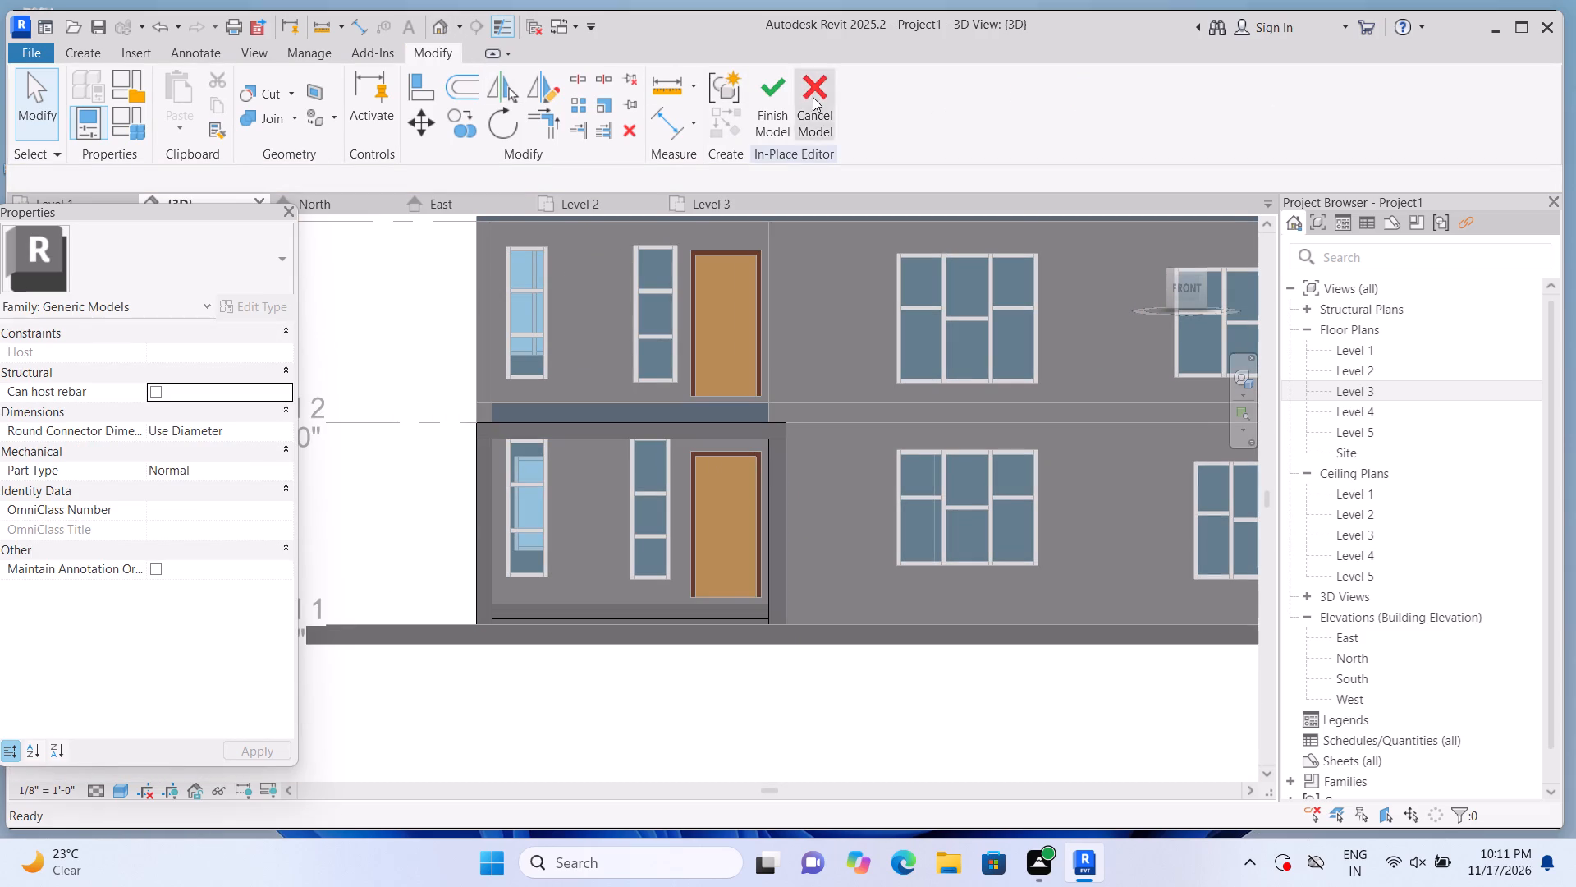
{"action": "left_click", "coordinate": [1149, 222]}
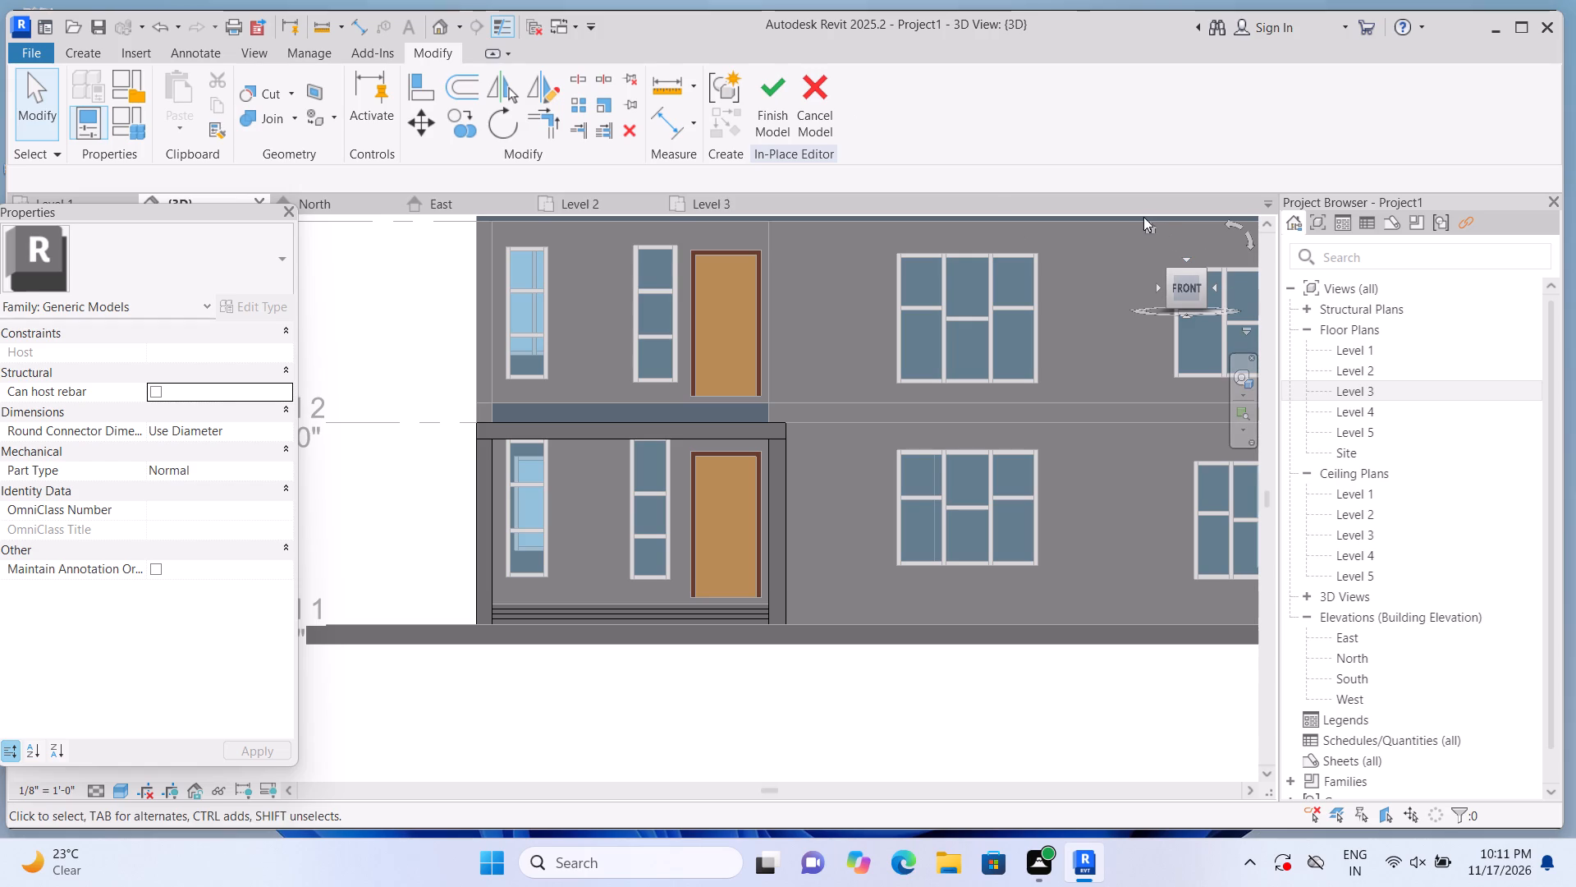
{"action": "left_click", "coordinate": [1150, 224]}
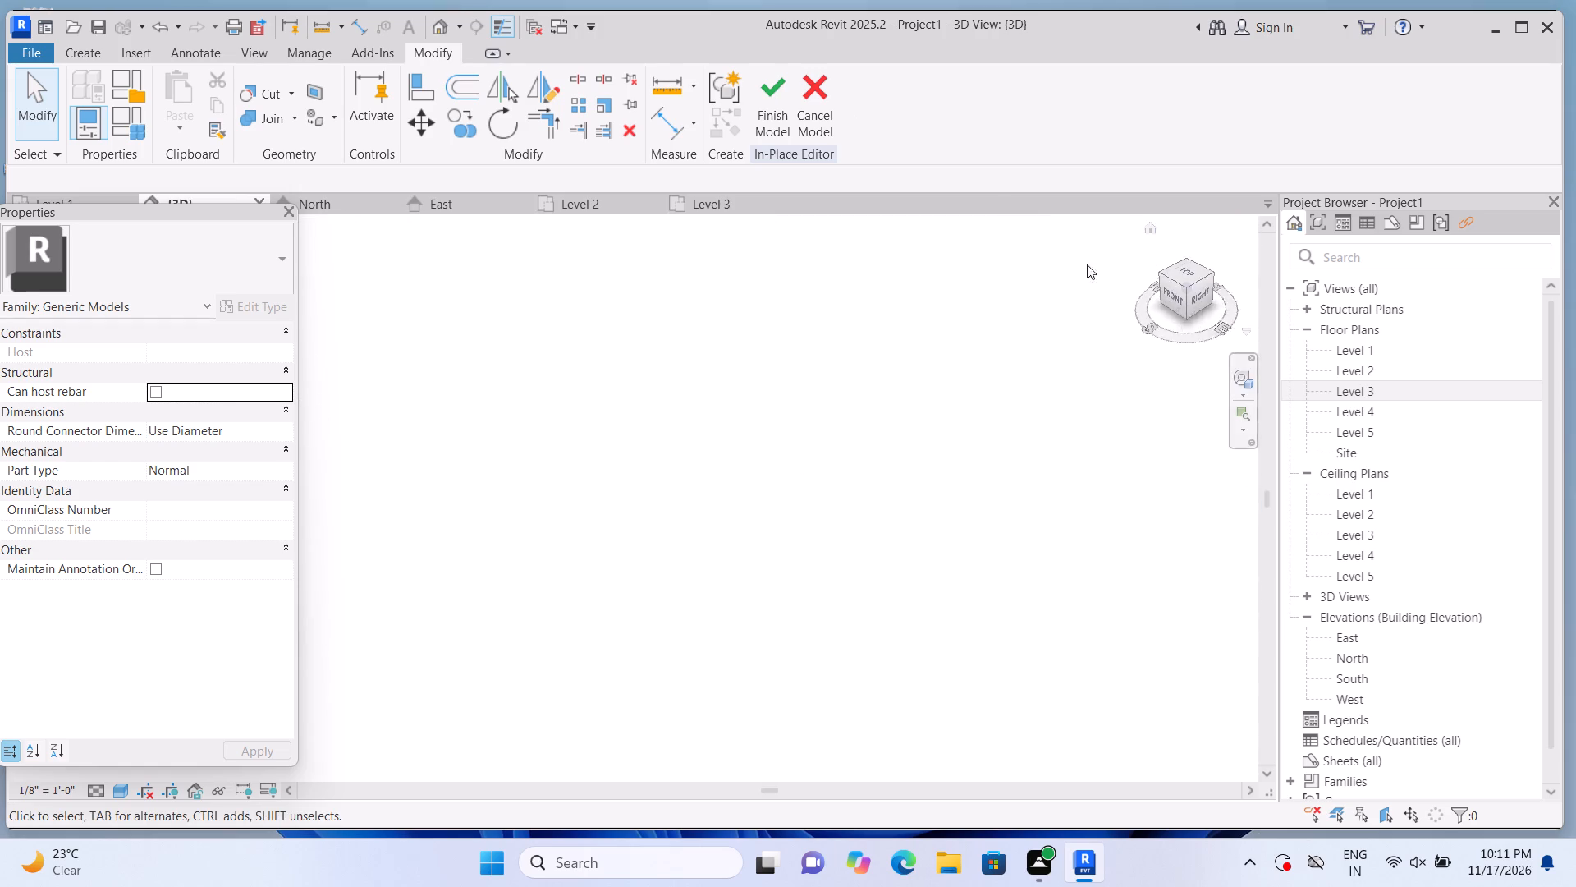
{"action": "scroll", "coordinate": [336, 563], "scroll_direction": "up", "scroll_amount": 8}
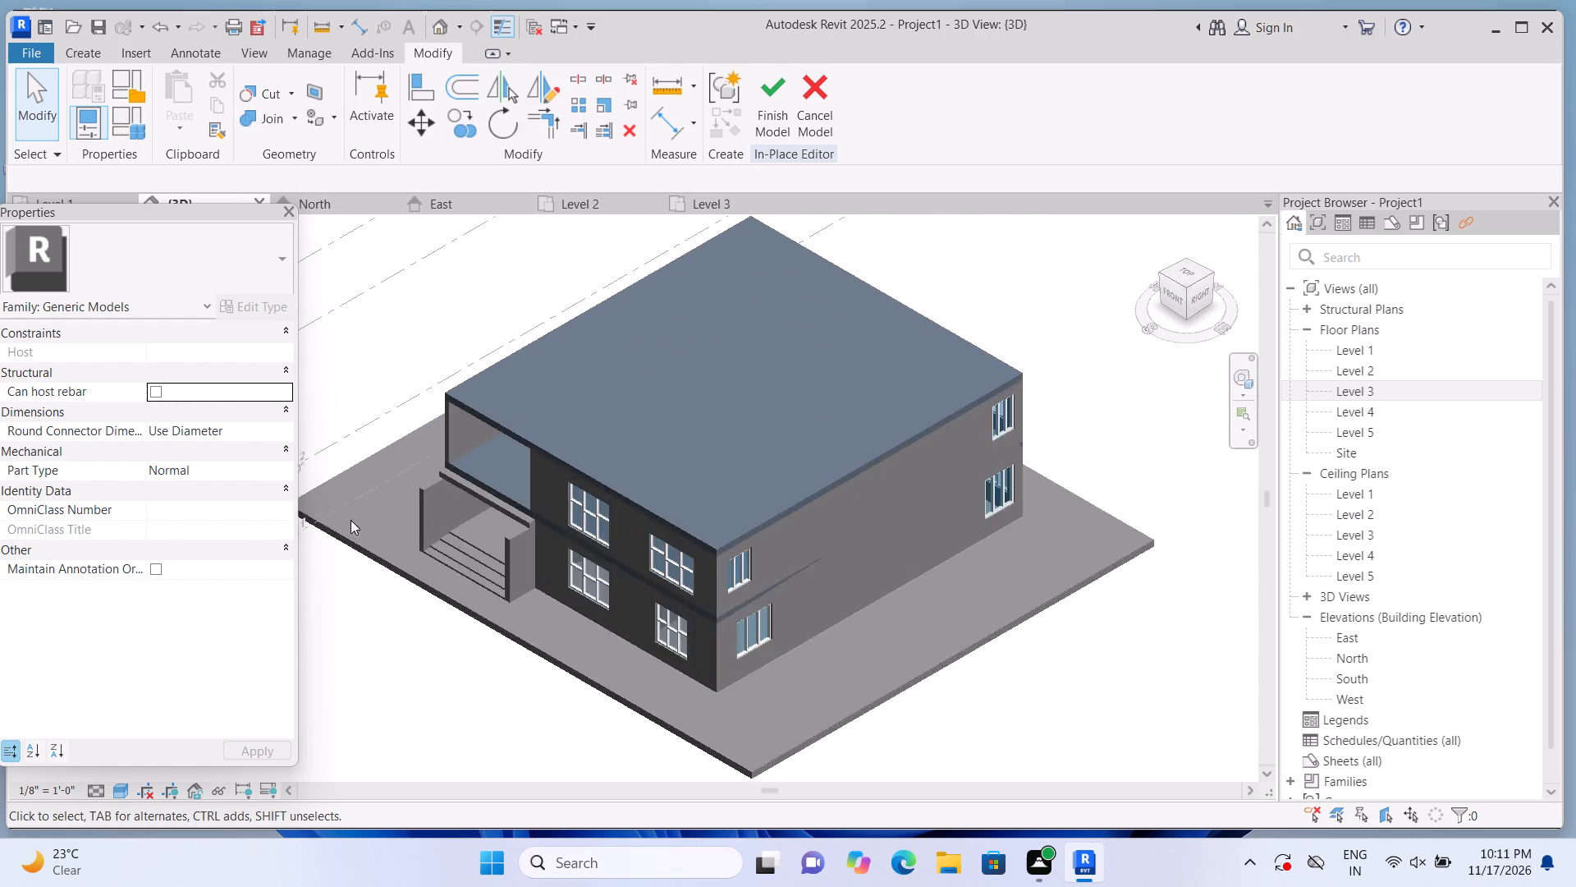
{"action": "scroll", "coordinate": [350, 520], "scroll_direction": "up", "scroll_amount": 5}
{"action": "left_click", "coordinate": [672, 477]}
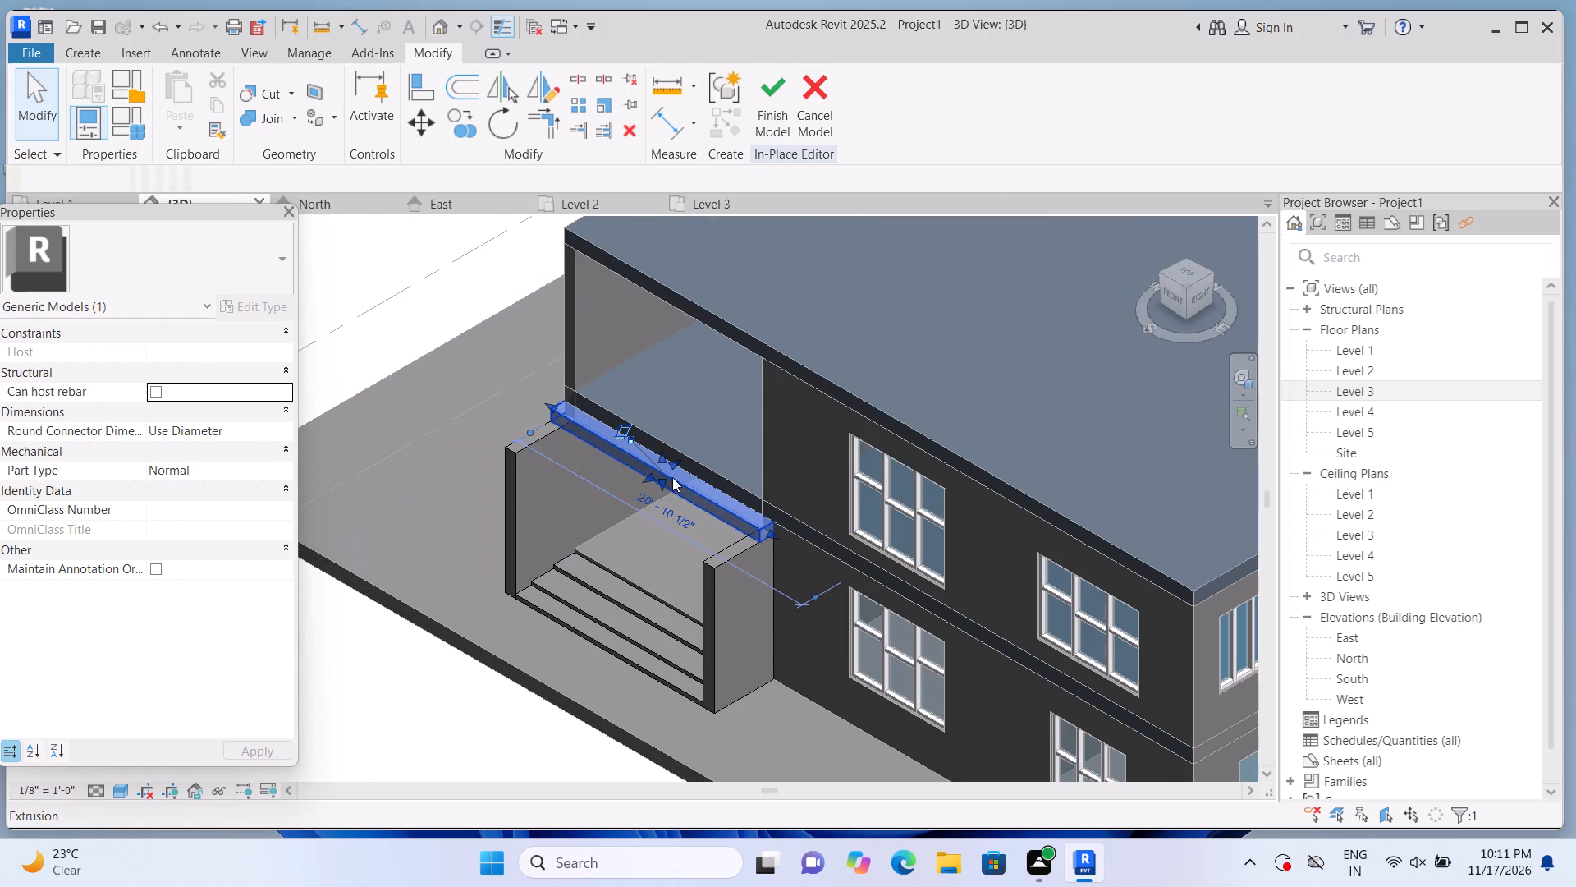
{"action": "left_click_drag", "start_coordinate": [646, 475], "coordinate": [610, 505]}
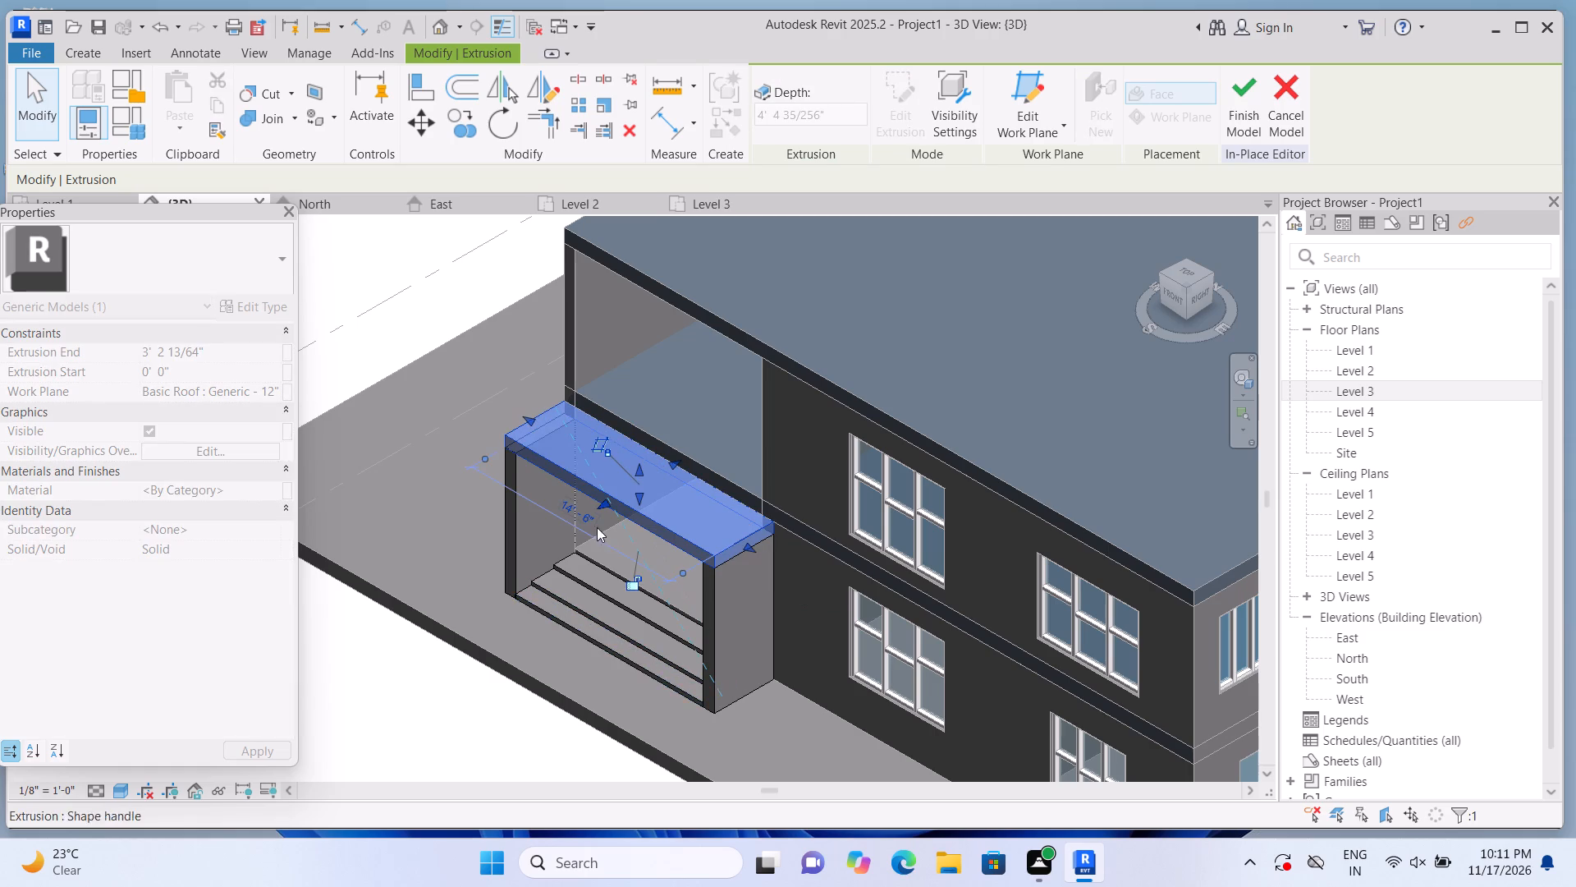
{"action": "left_click", "coordinate": [336, 724]}
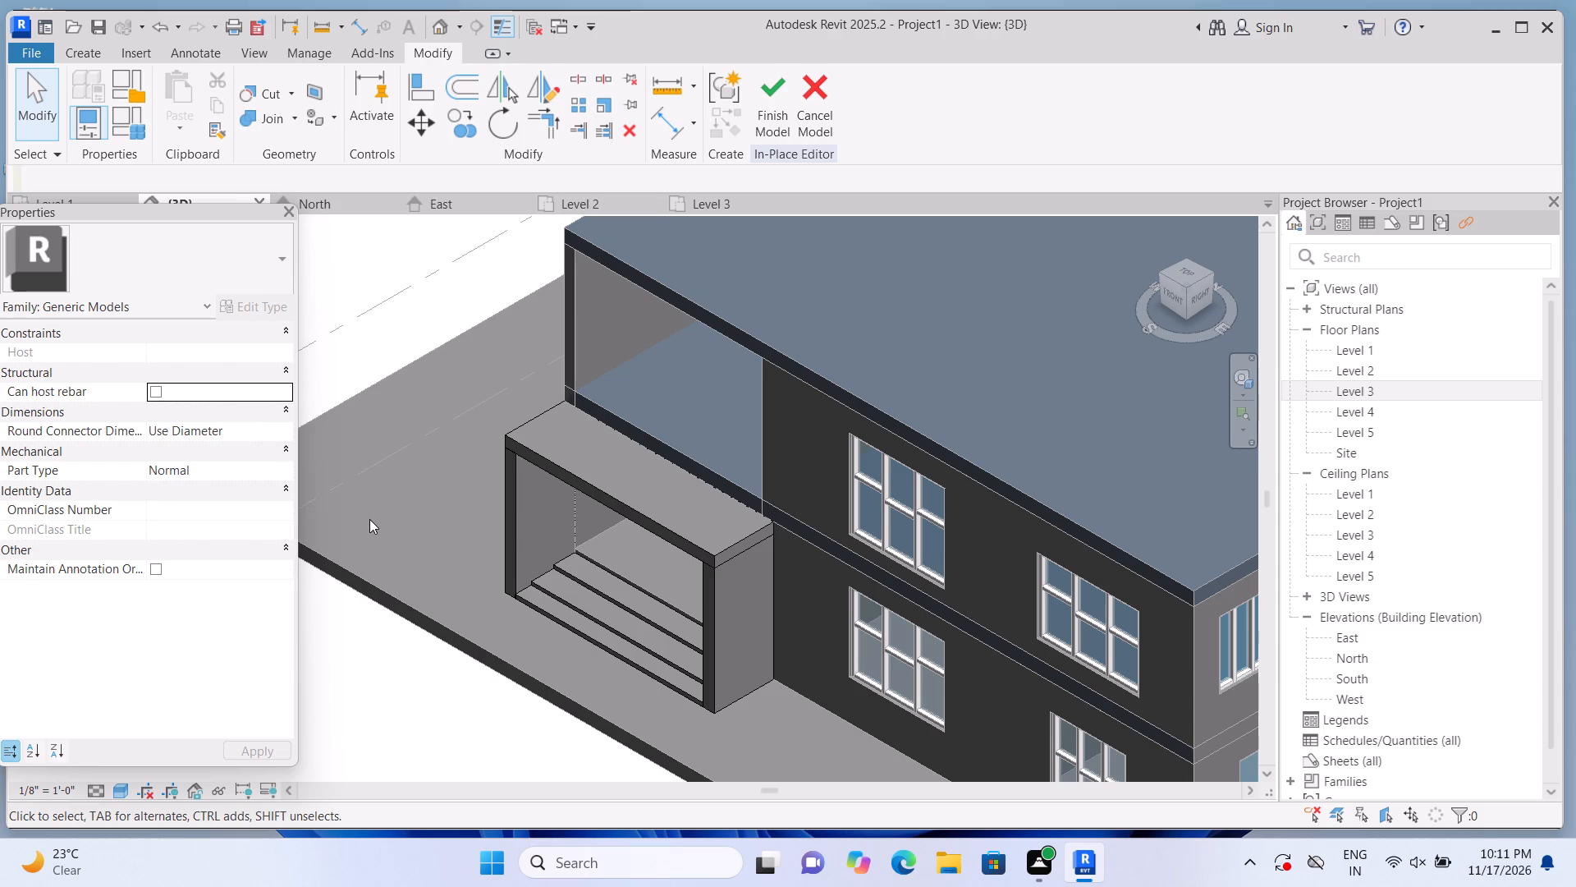
Extend the canopy slab past both side piers and push its front face out to a depth of about 5' 3".
{"action": "scroll", "coordinate": [628, 398], "scroll_direction": "up", "scroll_amount": 1}
{"action": "scroll", "coordinate": [622, 483], "scroll_direction": "up", "scroll_amount": 2}
{"action": "left_click", "coordinate": [623, 480]}
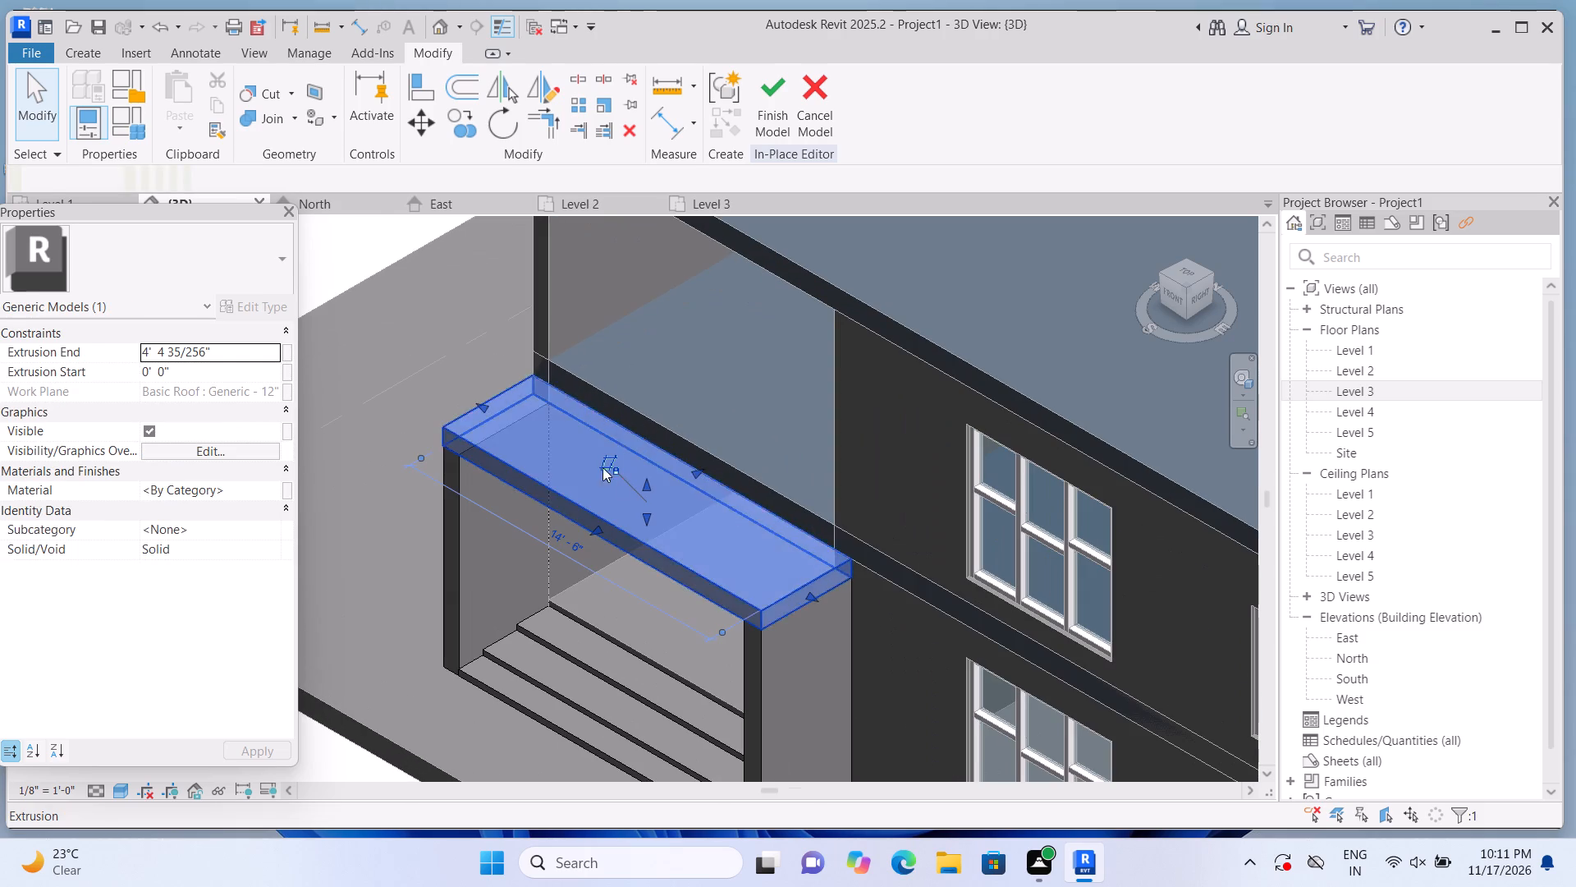
{"action": "left_click_drag", "start_coordinate": [482, 405], "coordinate": [467, 402]}
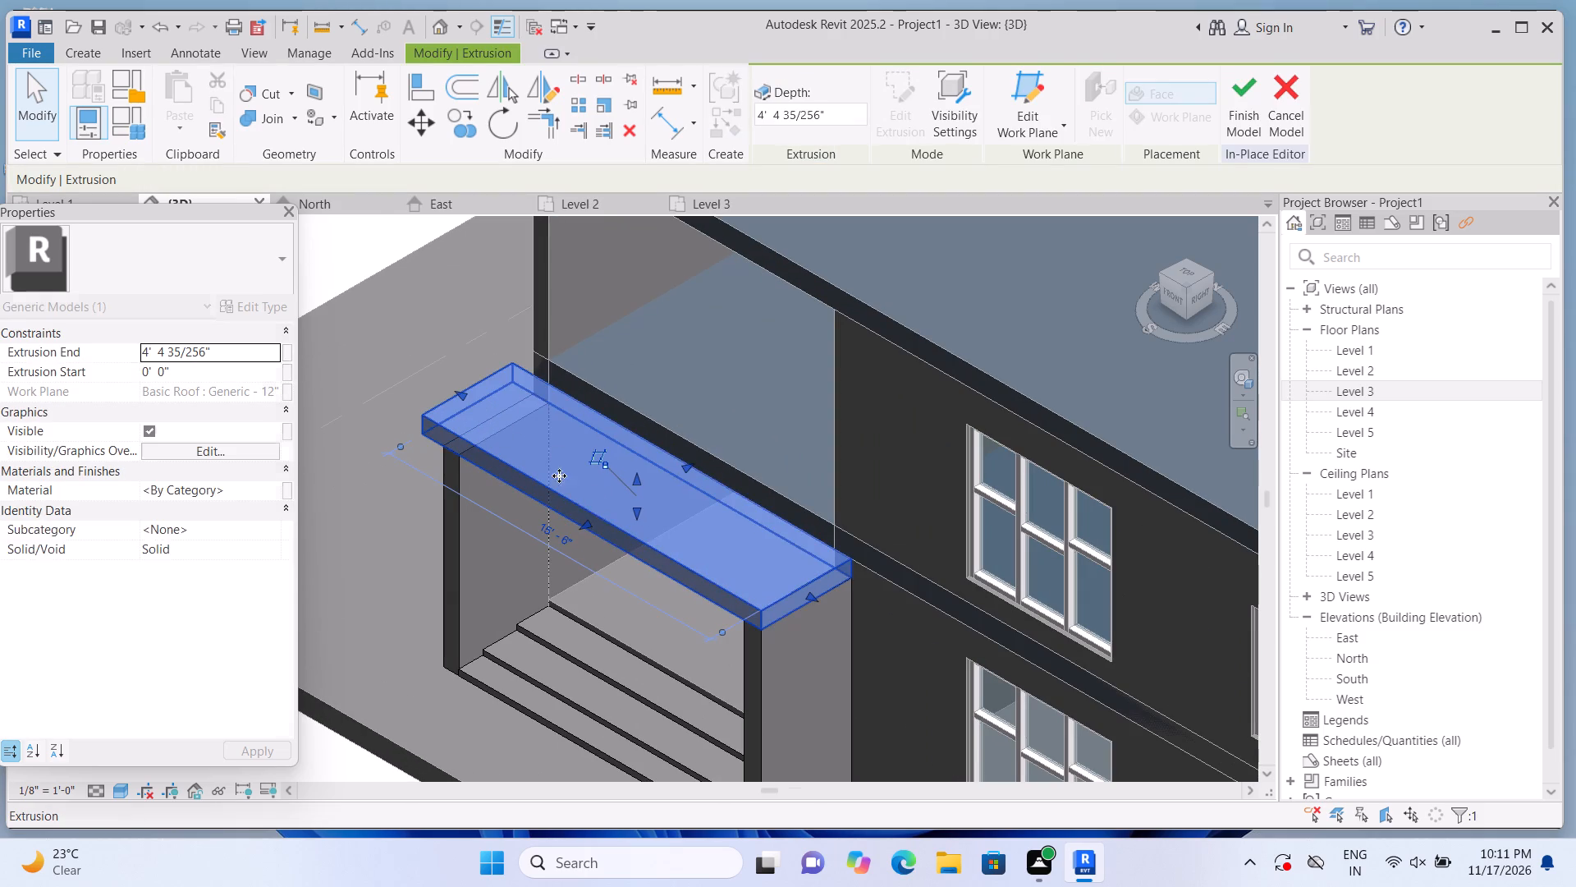
{"action": "left_click_drag", "start_coordinate": [584, 521], "coordinate": [574, 535]}
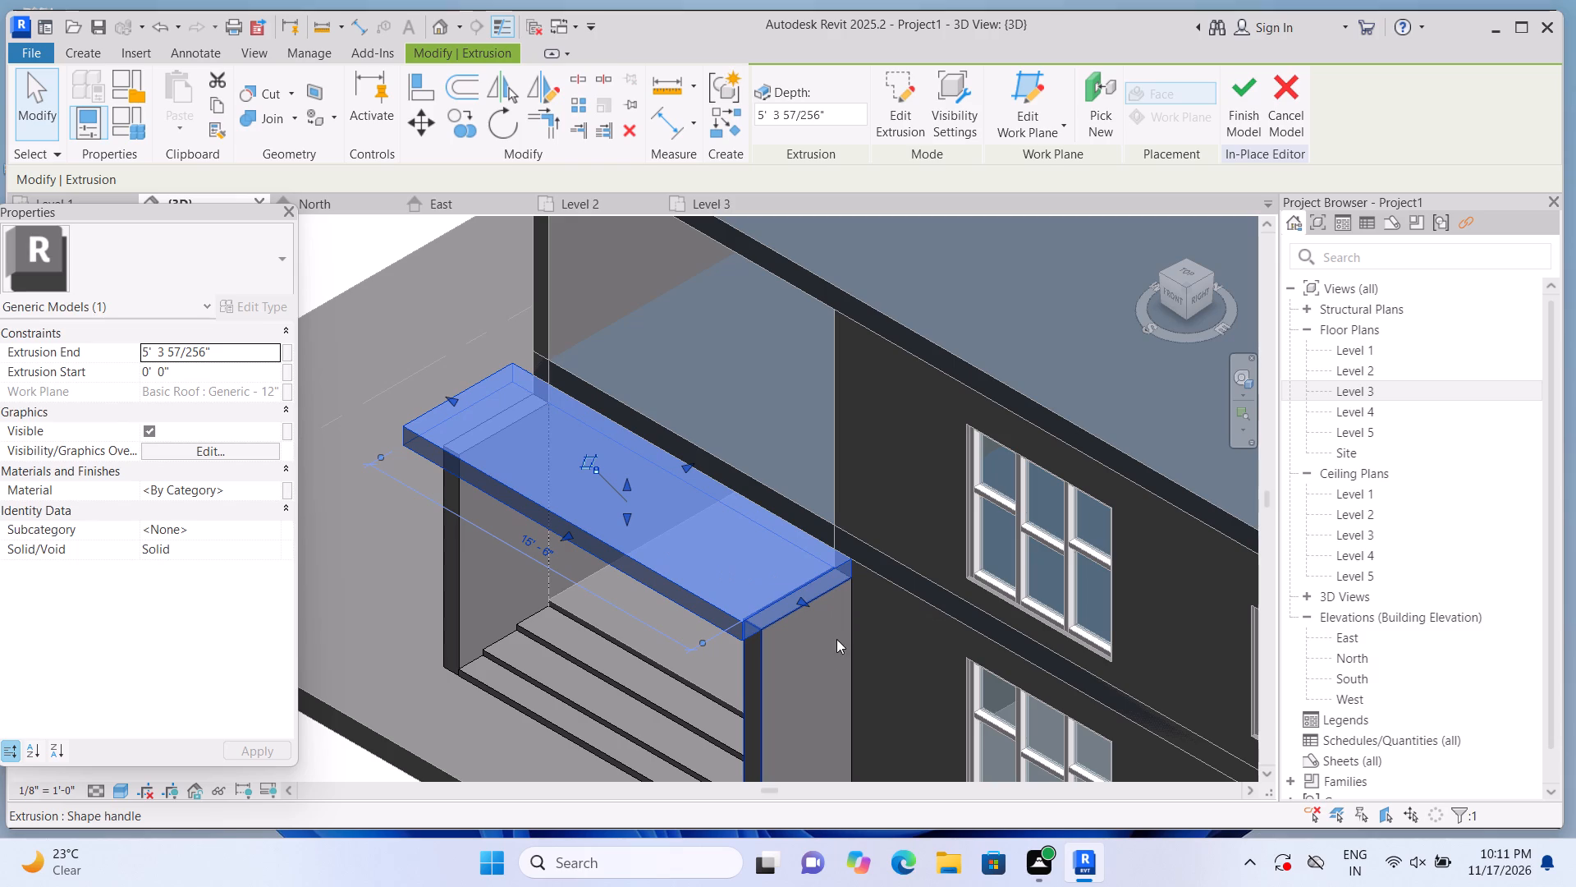
{"action": "left_click_drag", "start_coordinate": [798, 597], "coordinate": [825, 614]}
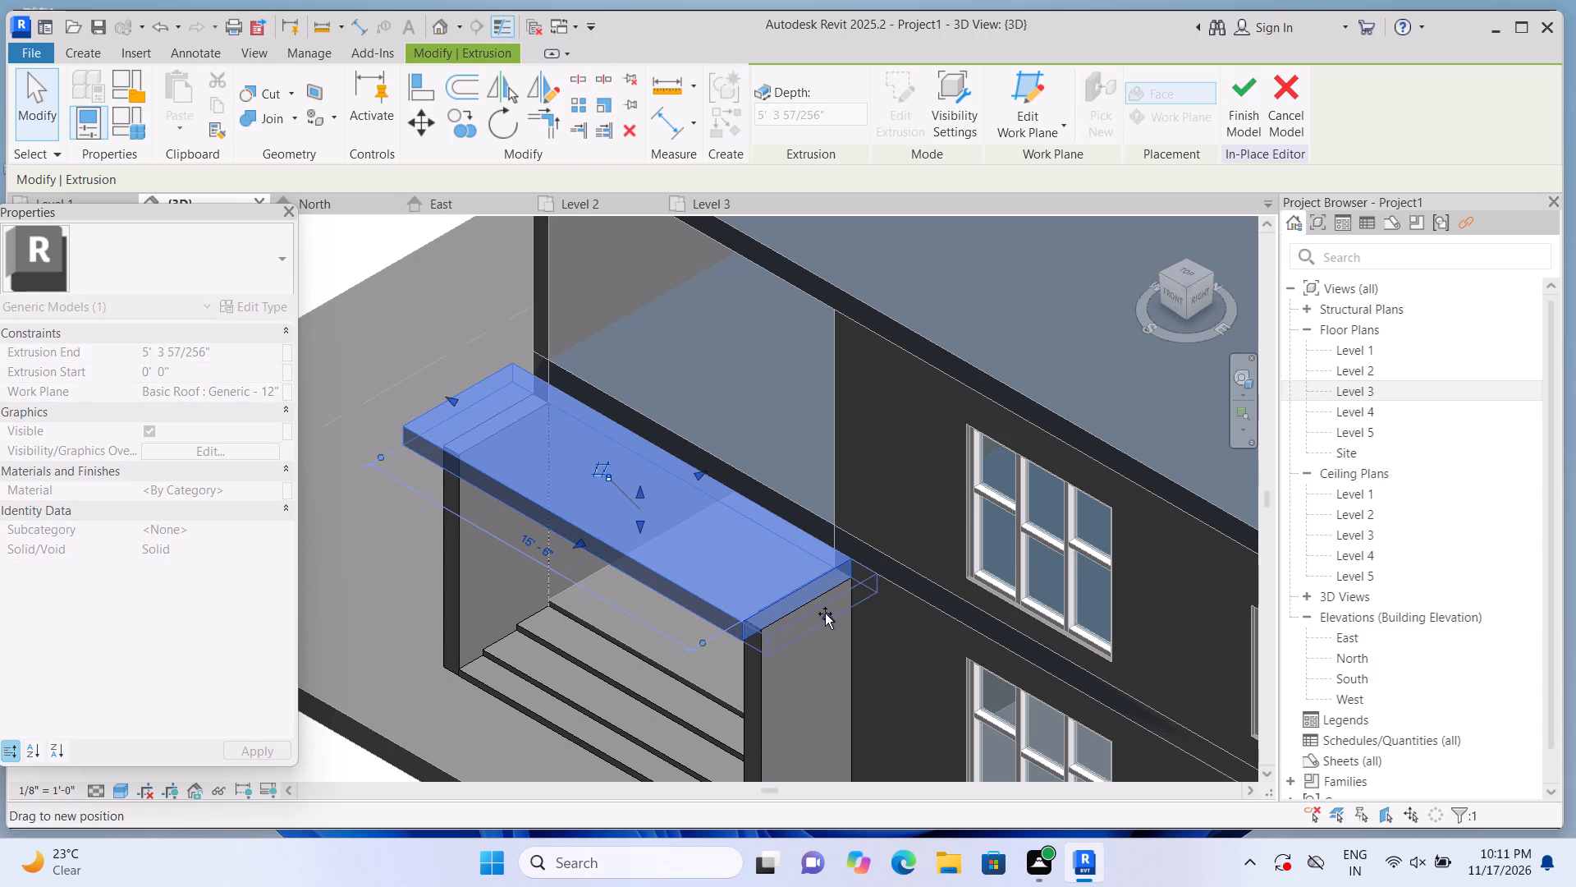
{"action": "left_click_drag", "start_coordinate": [825, 614], "coordinate": [829, 616]}
{"action": "scroll", "coordinate": [818, 606], "scroll_direction": "down", "scroll_amount": 3}
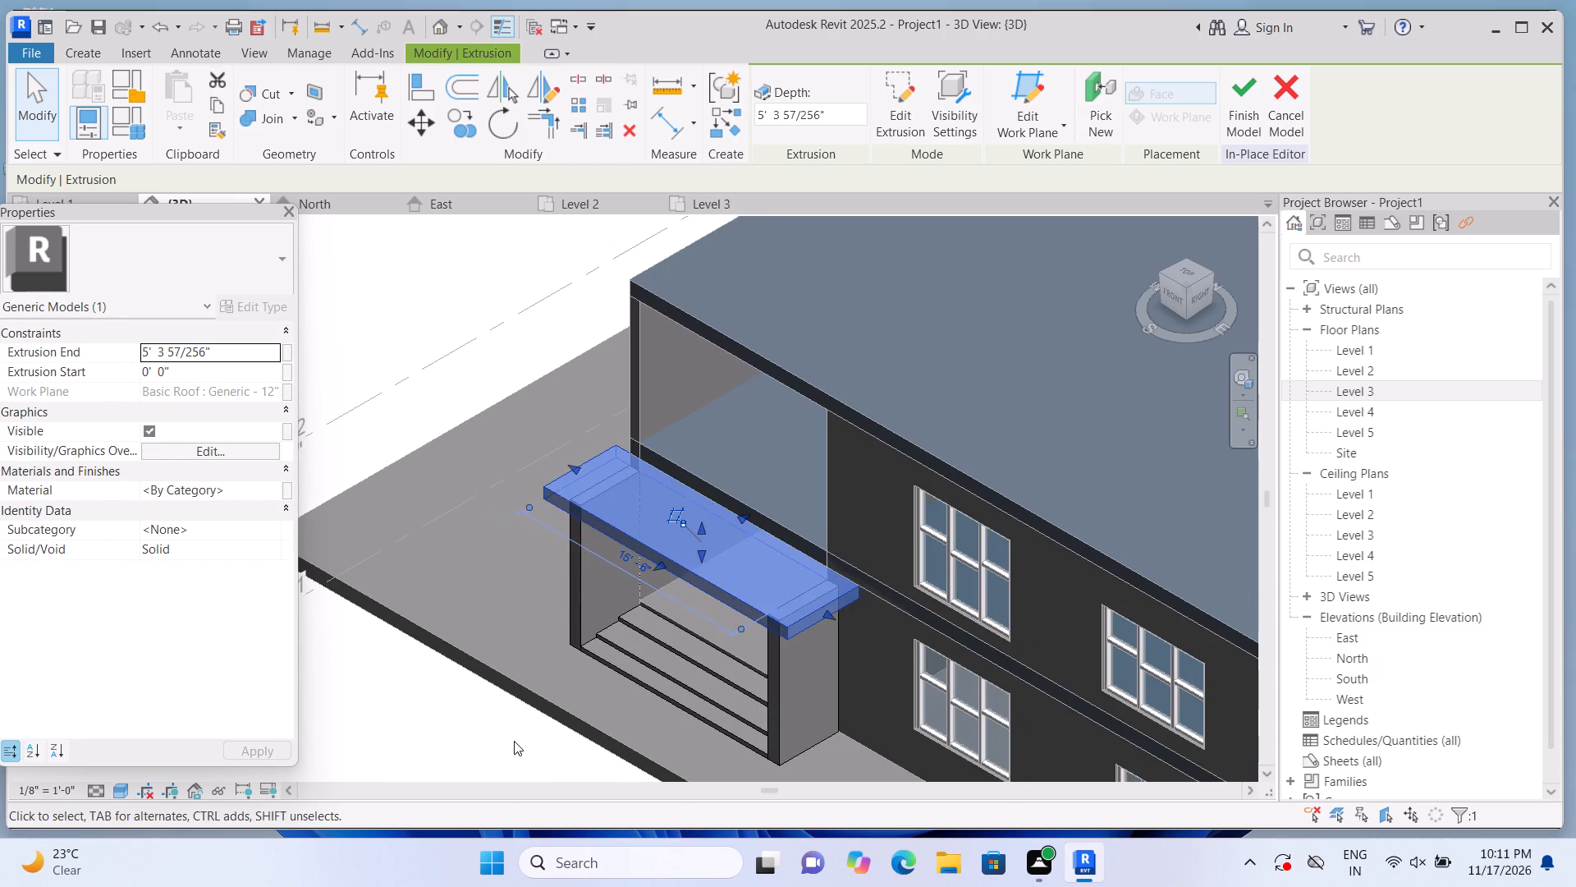
{"action": "left_click", "coordinate": [513, 741]}
Pull the canopy slab's end at the building corner slightly back in to shorten its overhang beyond the pier.
{"action": "scroll", "coordinate": [567, 663], "scroll_direction": "up", "scroll_amount": 2}
{"action": "left_click", "coordinate": [673, 504]}
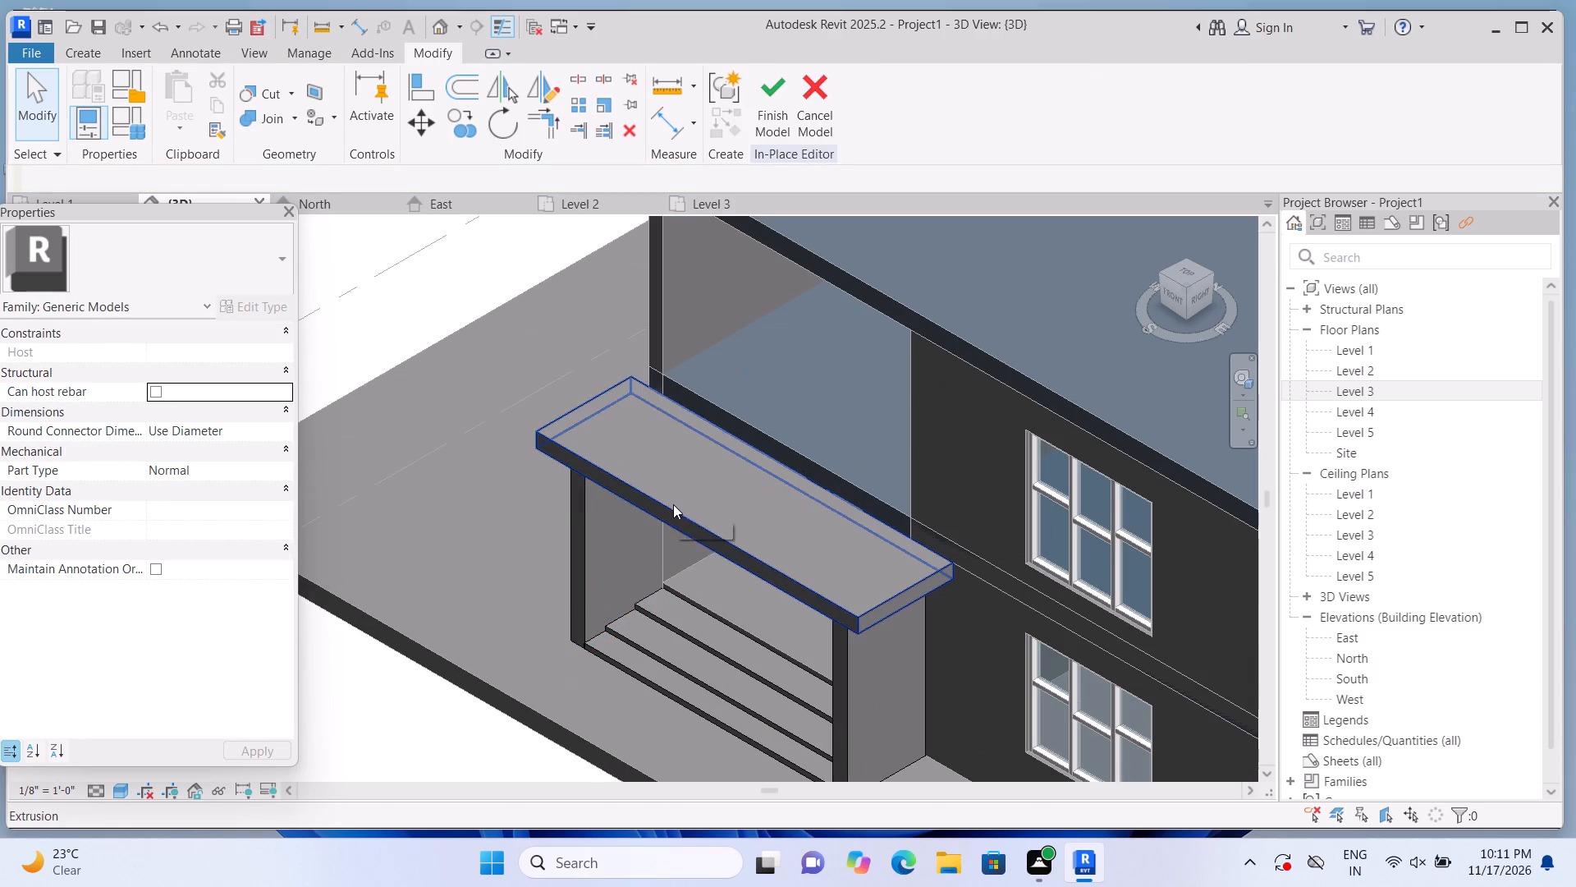
{"action": "scroll", "coordinate": [607, 427], "scroll_direction": "up", "scroll_amount": 2}
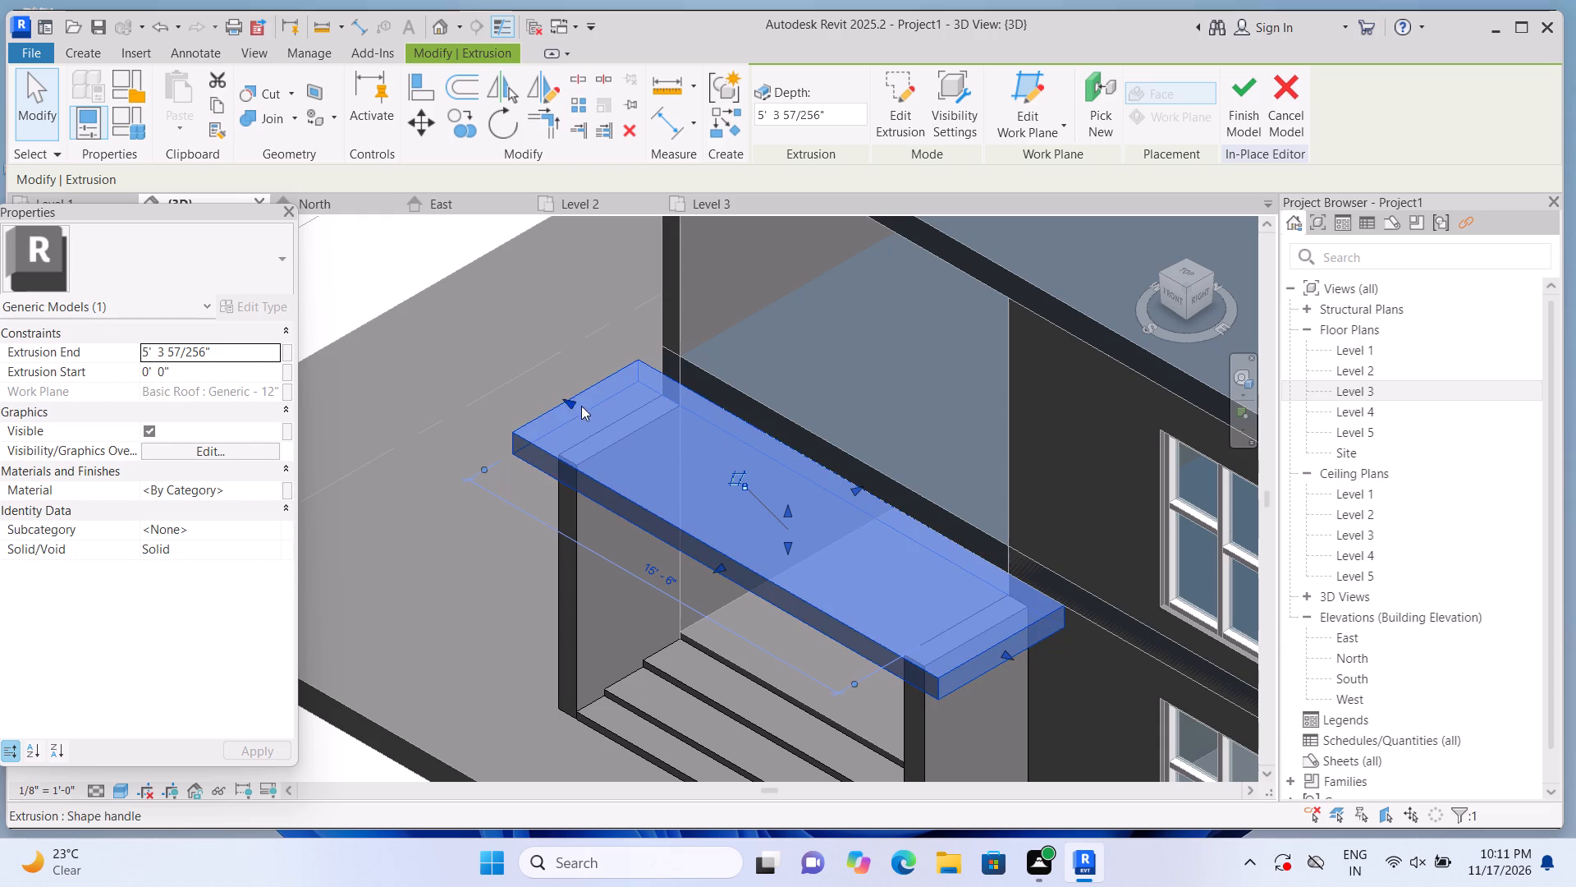
{"action": "left_click_drag", "start_coordinate": [566, 400], "coordinate": [584, 411]}
{"action": "scroll", "coordinate": [557, 429], "scroll_direction": "down", "scroll_amount": 3}
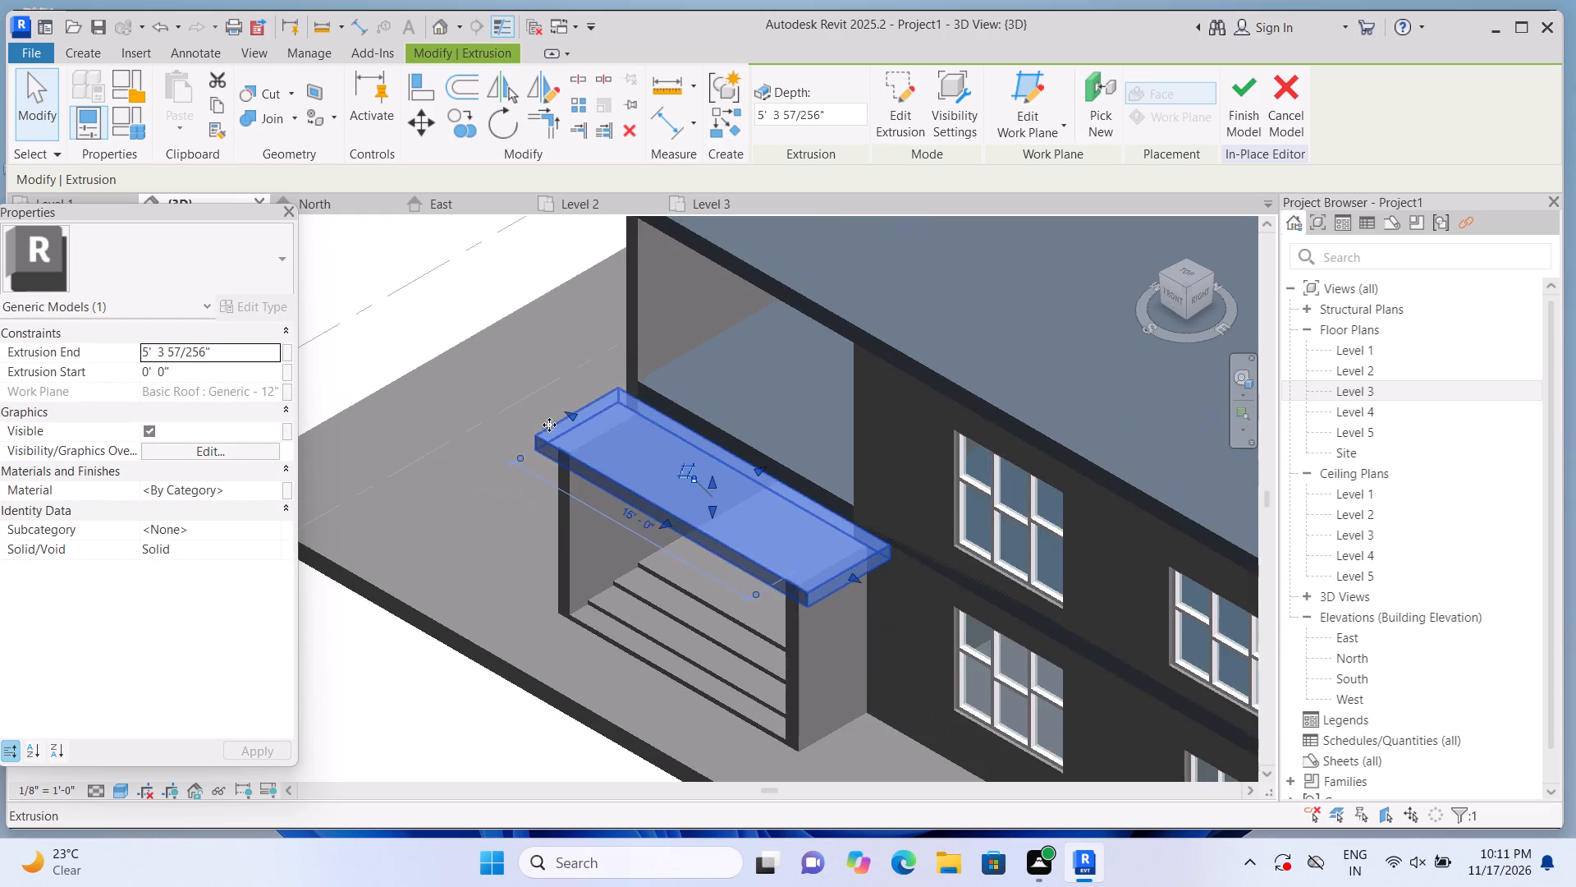
{"action": "scroll", "coordinate": [547, 434], "scroll_direction": "down", "scroll_amount": 1}
{"action": "left_click", "coordinate": [482, 711]}
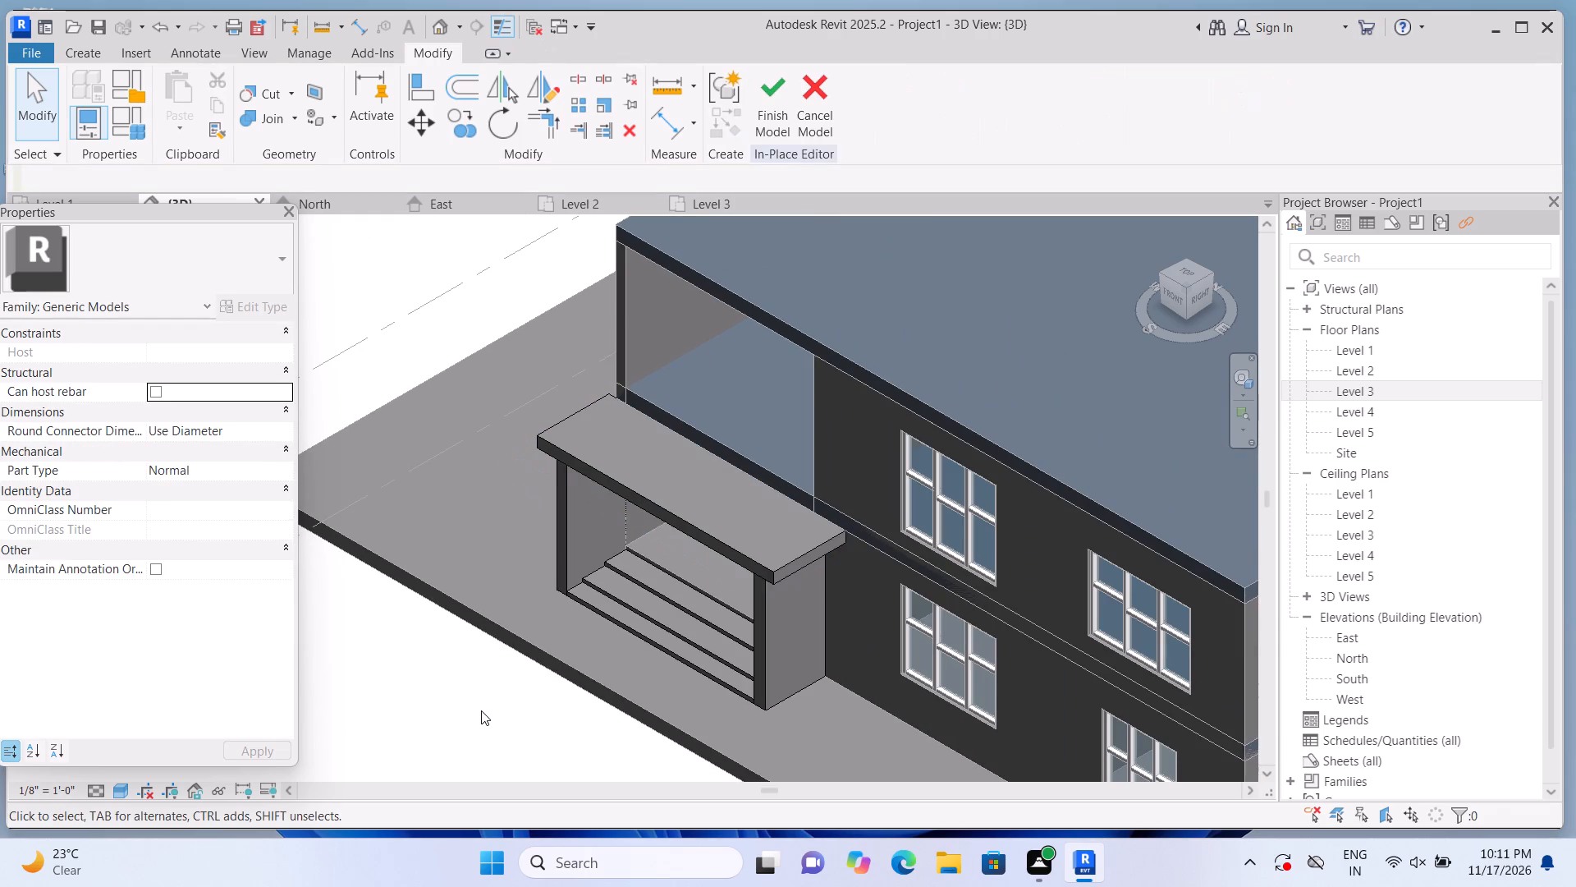
Create an extrusion on the canopy slab's top face from a corner-to-corner rectangle of about 17' 4" by 5' 3".
{"action": "scroll", "coordinate": [555, 402], "scroll_direction": "up", "scroll_amount": 1}
{"action": "left_click", "coordinate": [85, 38]}
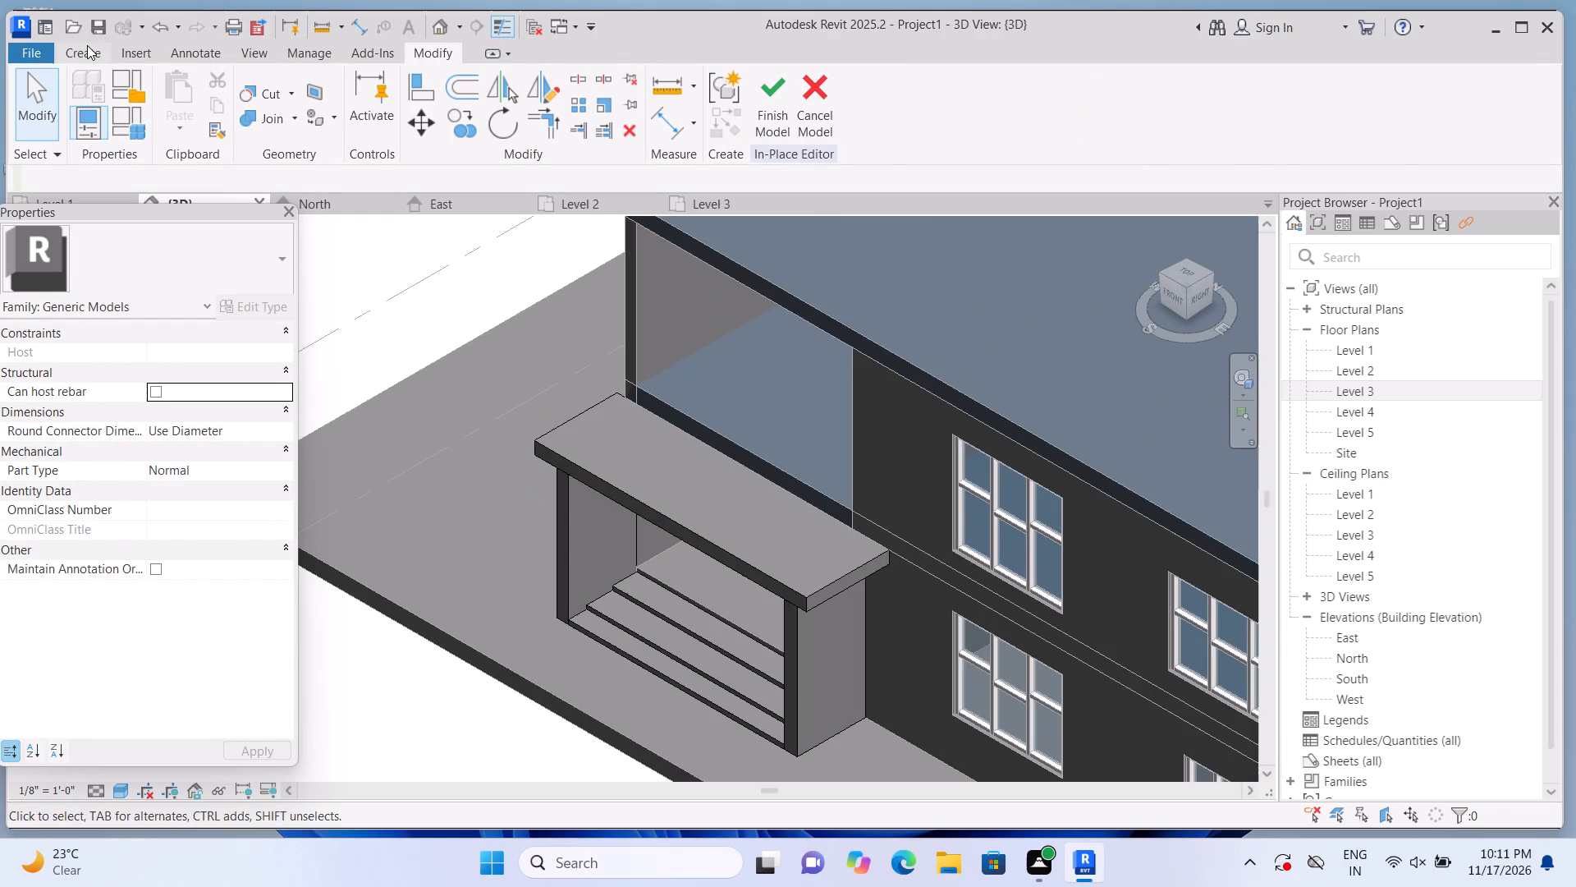
{"action": "left_click", "coordinate": [87, 45]}
{"action": "left_click", "coordinate": [204, 100]}
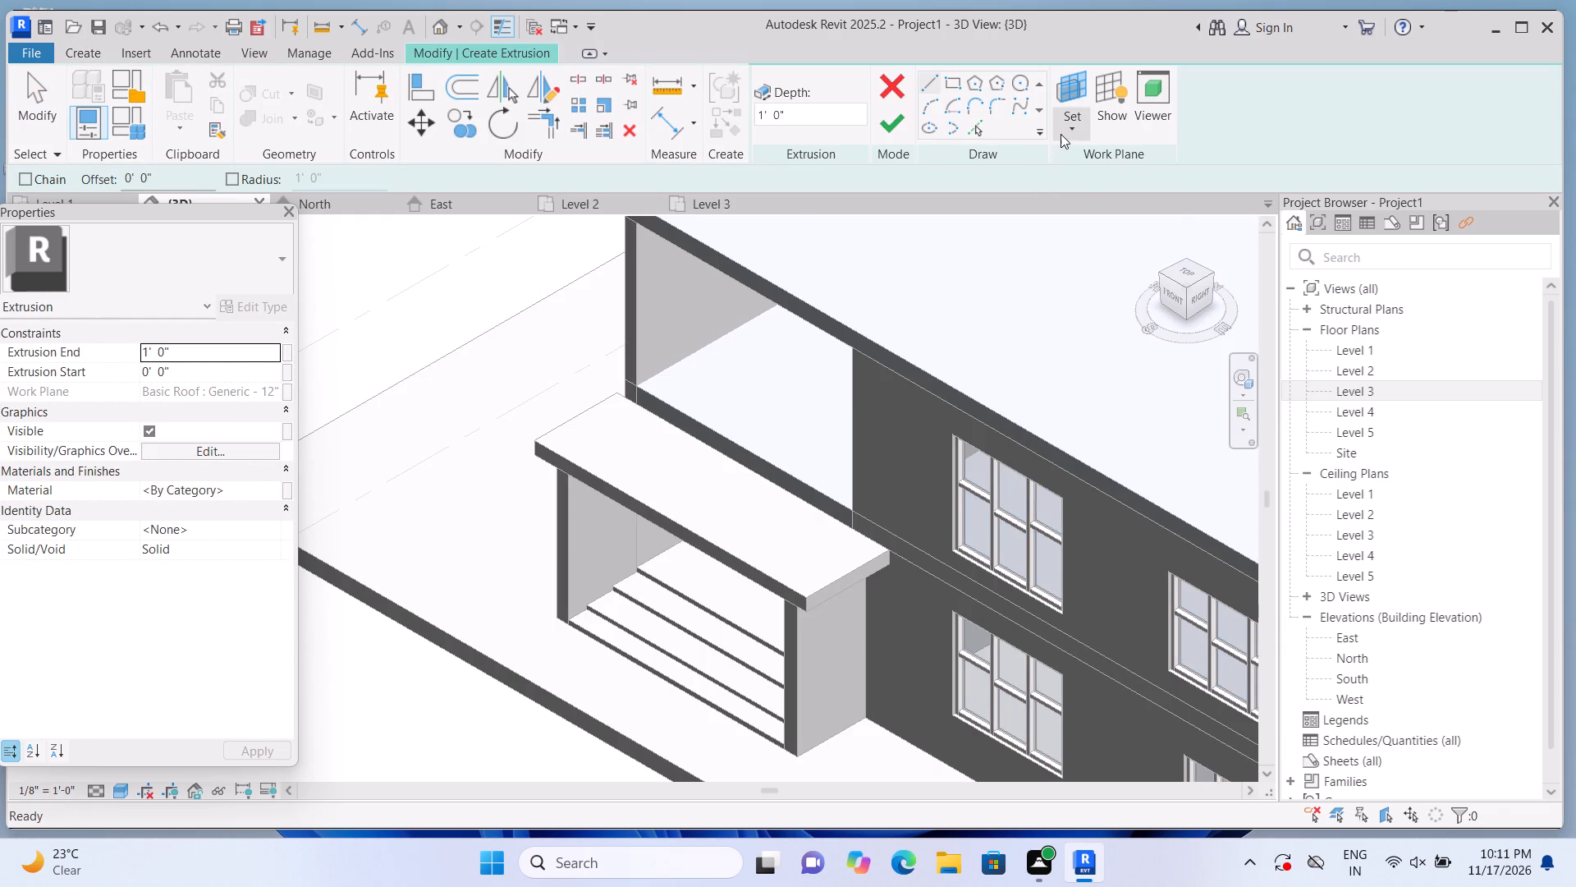
{"action": "left_click", "coordinate": [1061, 134]}
{"action": "left_click", "coordinate": [1086, 202]}
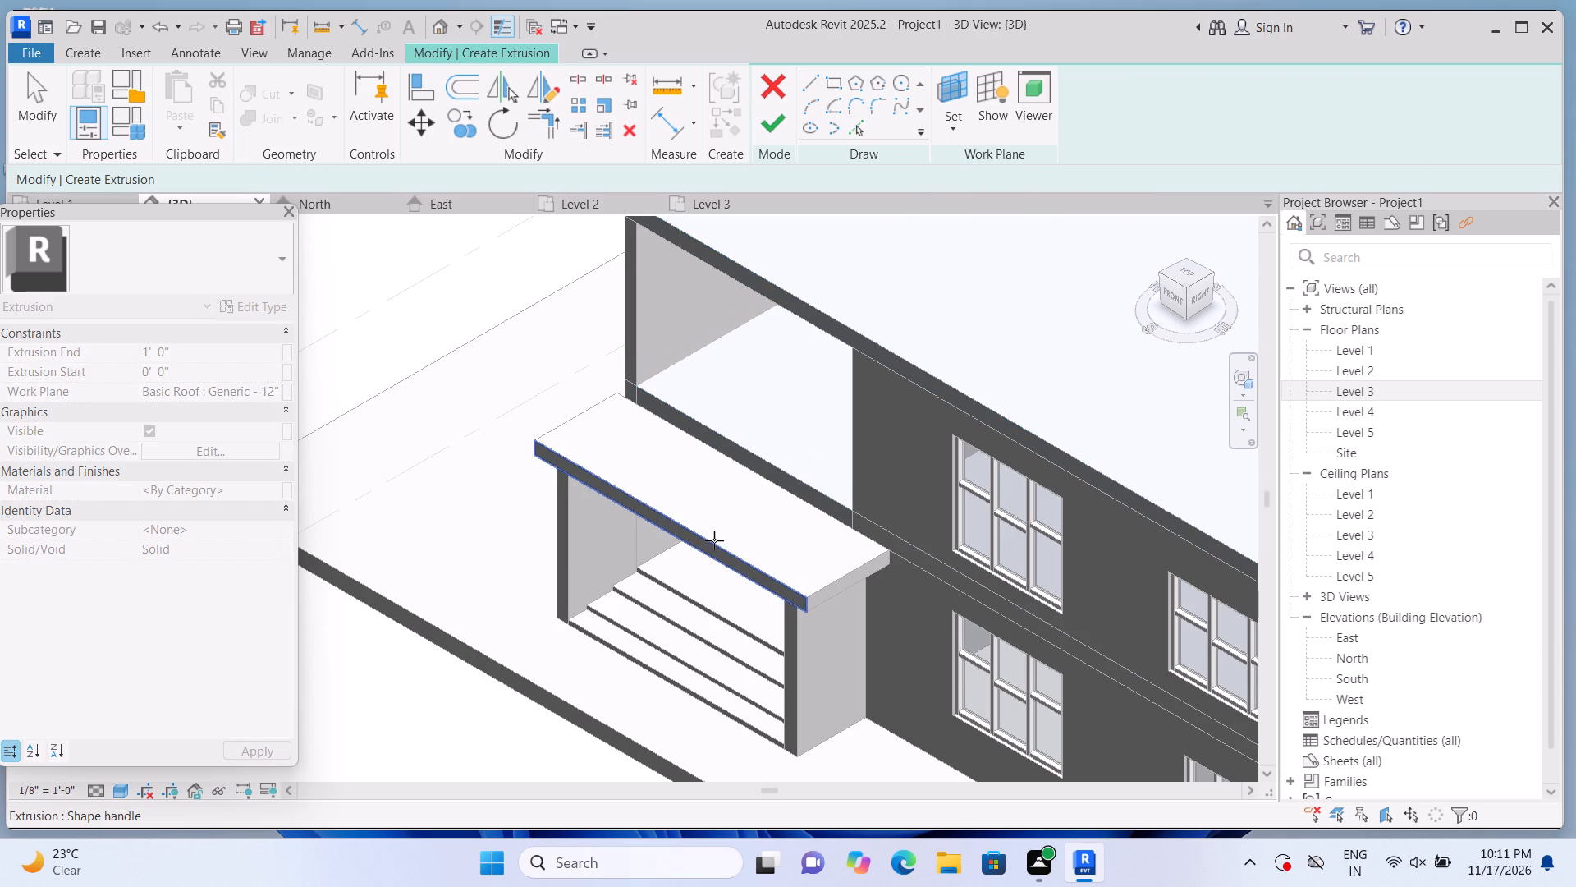
{"action": "left_click", "coordinate": [717, 526]}
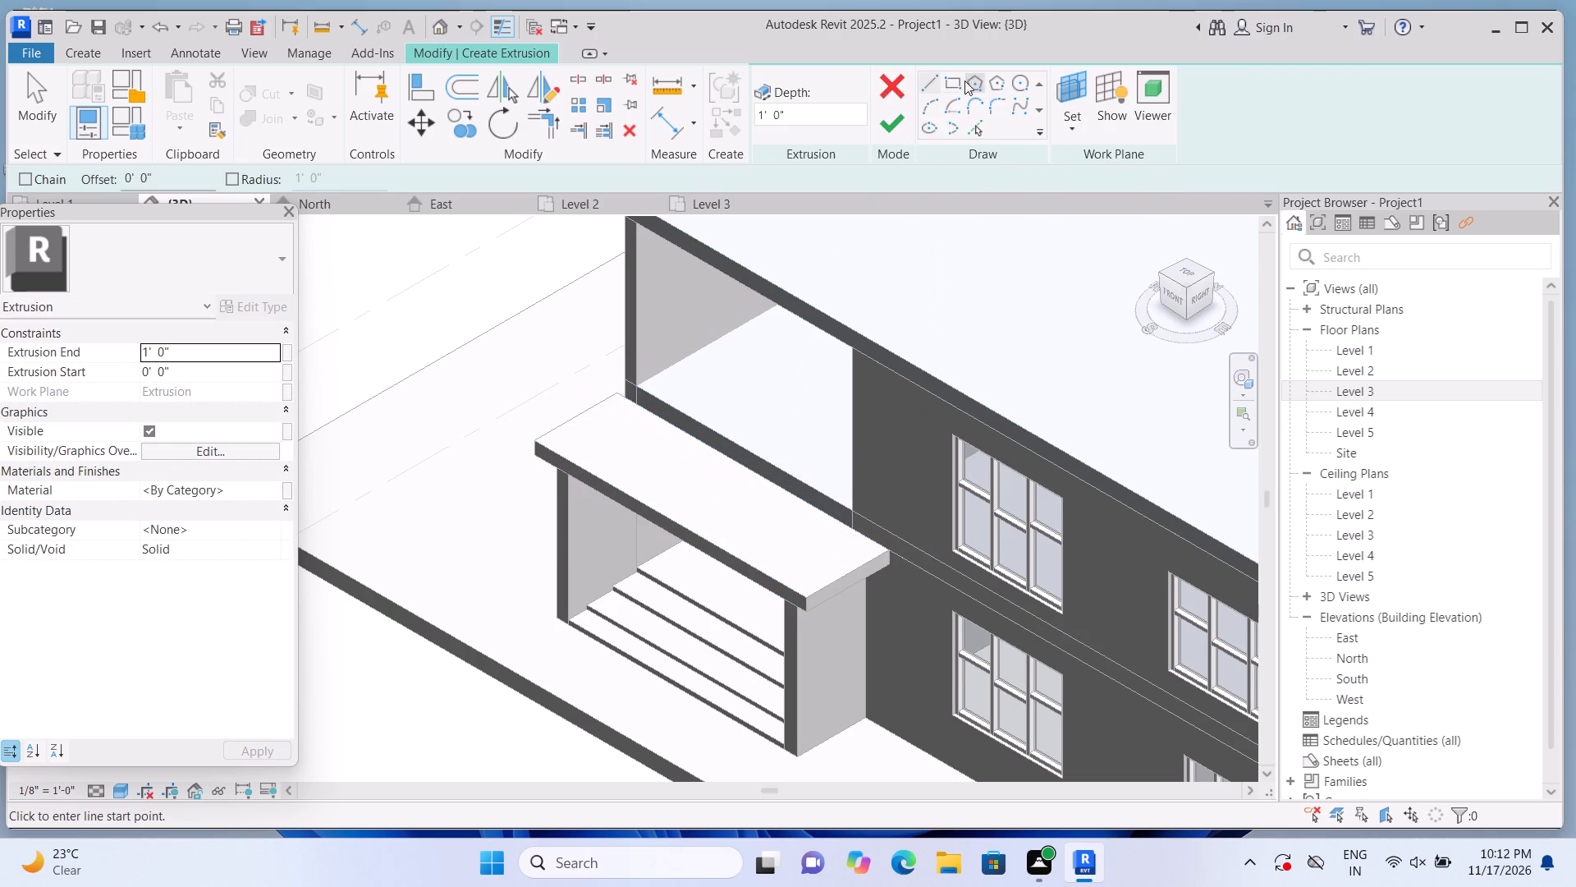
{"action": "left_click", "coordinate": [958, 83]}
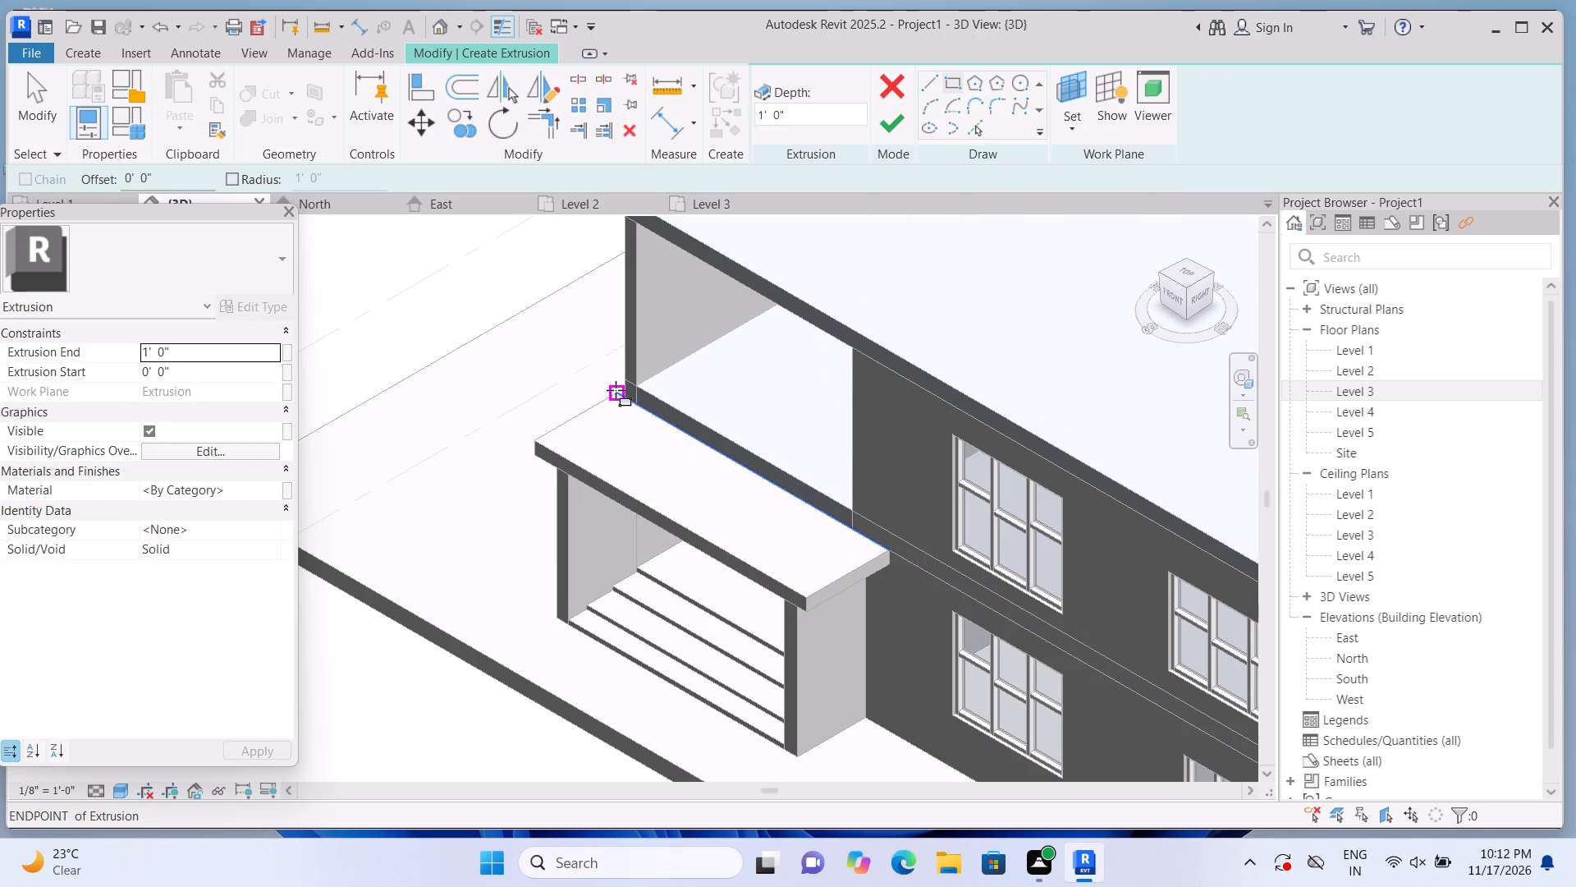
{"action": "left_click", "coordinate": [616, 390]}
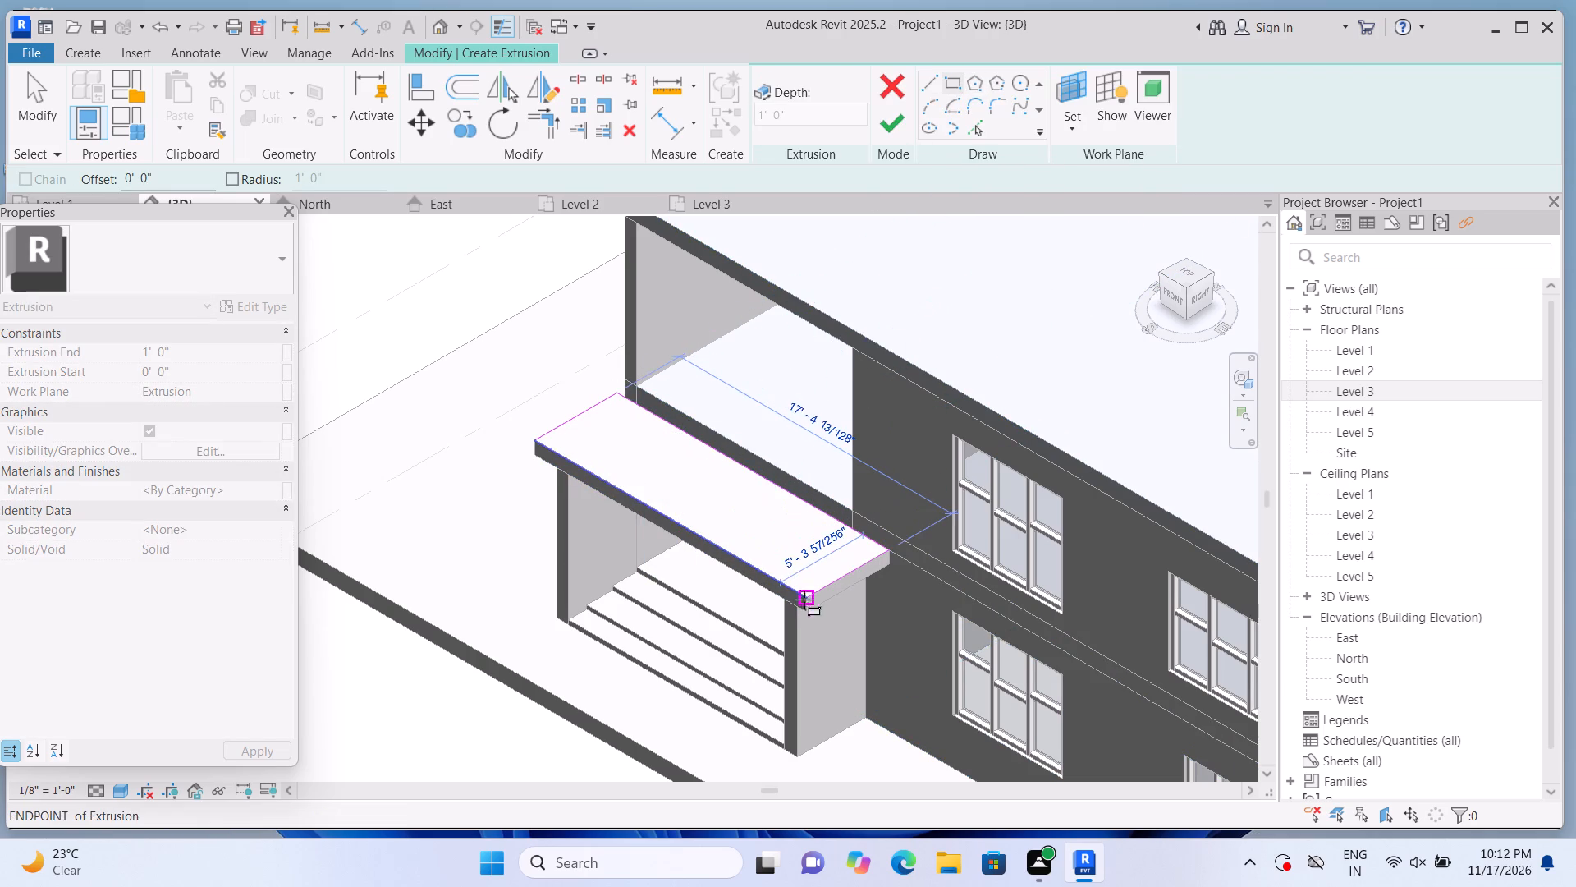
{"action": "scroll", "coordinate": [812, 602], "scroll_direction": "up", "scroll_amount": 6}
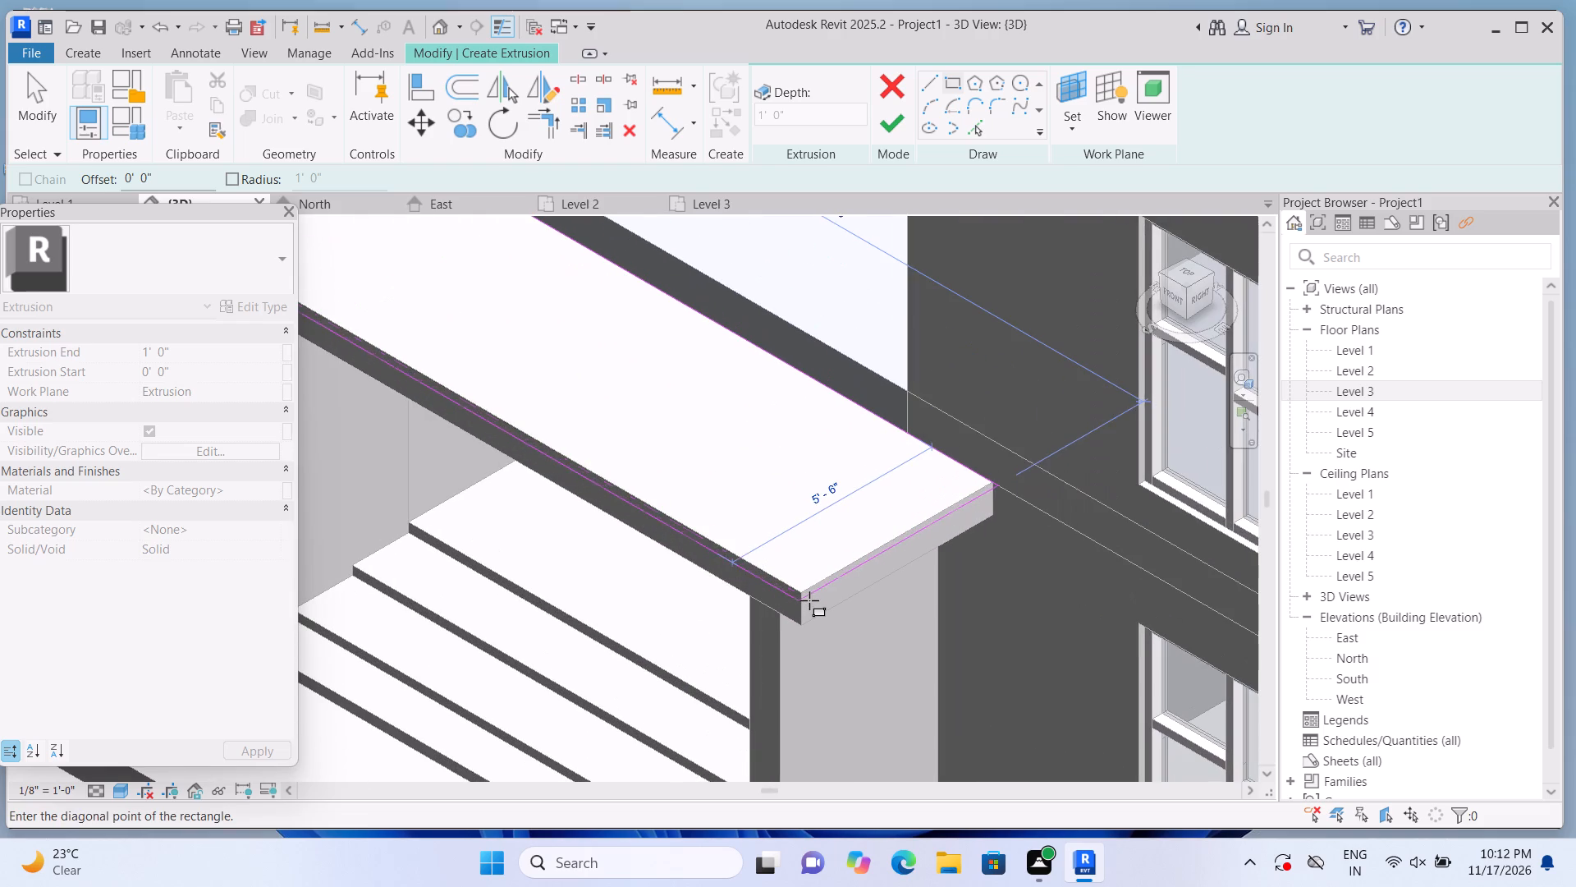
{"action": "left_click", "coordinate": [807, 594]}
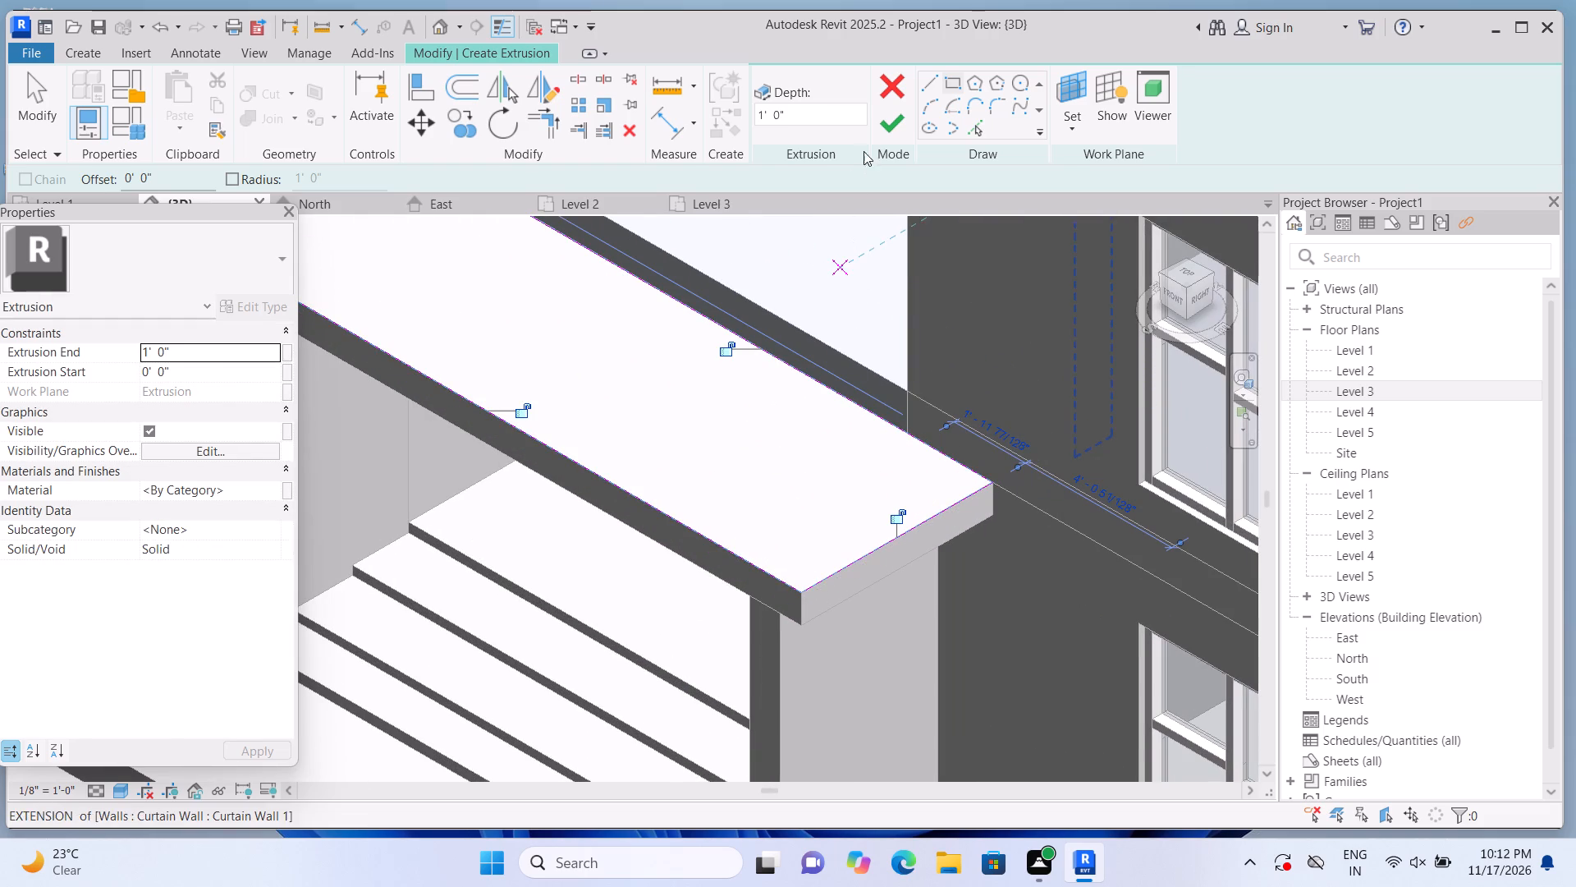
{"action": "left_click", "coordinate": [885, 125]}
Set the extrusion end of the new top slab to 3".
{"action": "left_click", "coordinate": [206, 353]}
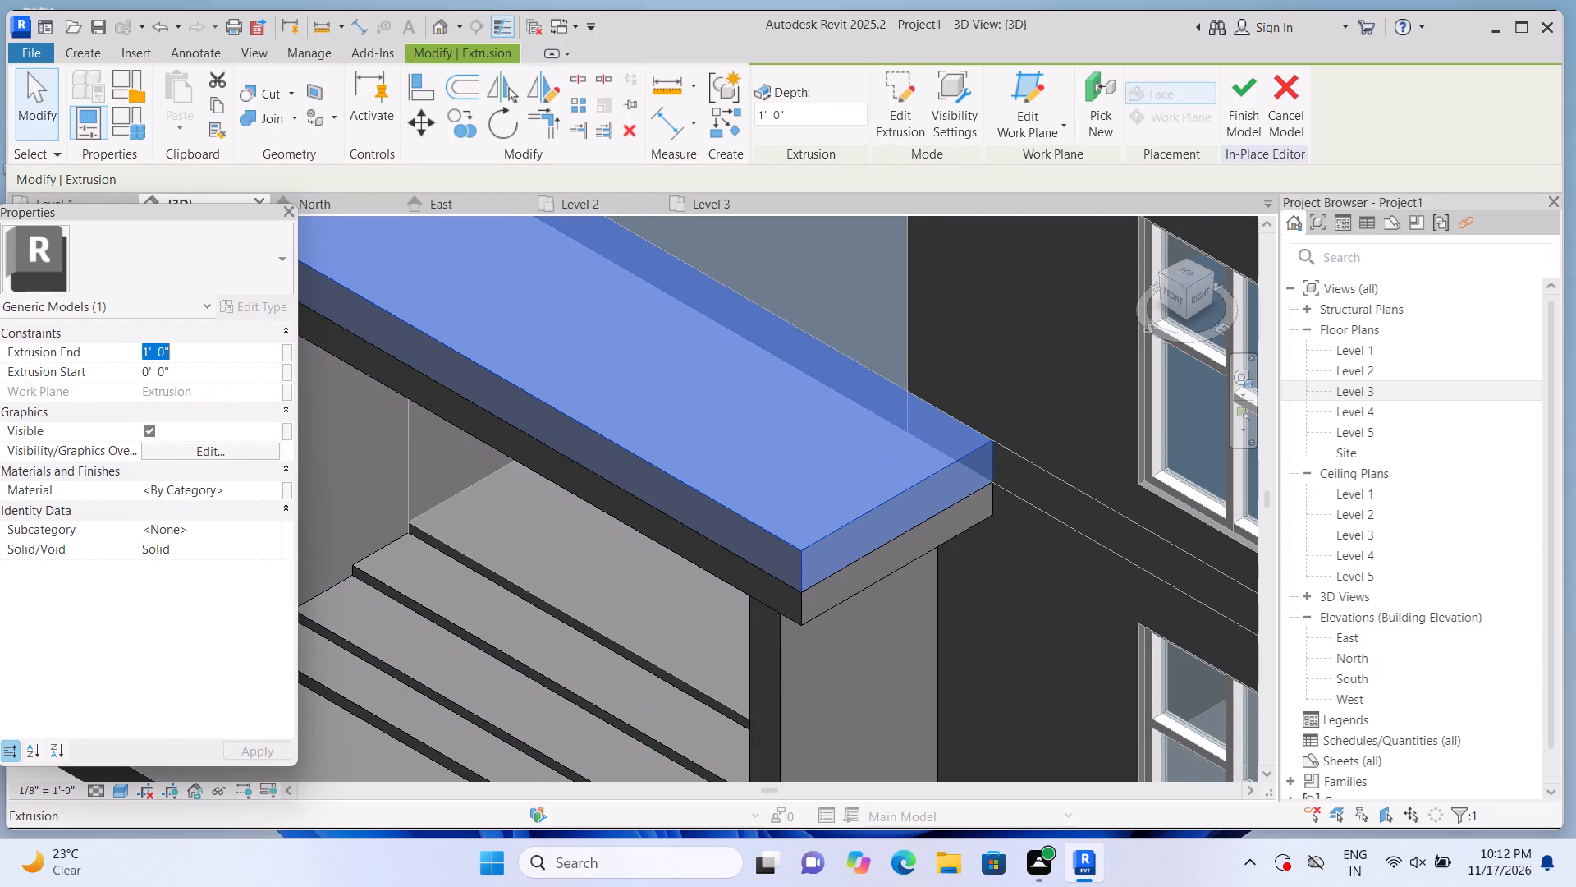
{"action": "key", "text": "BackSpace"}
{"action": "type", "text": "3\""}
{"action": "key", "text": "Return"}
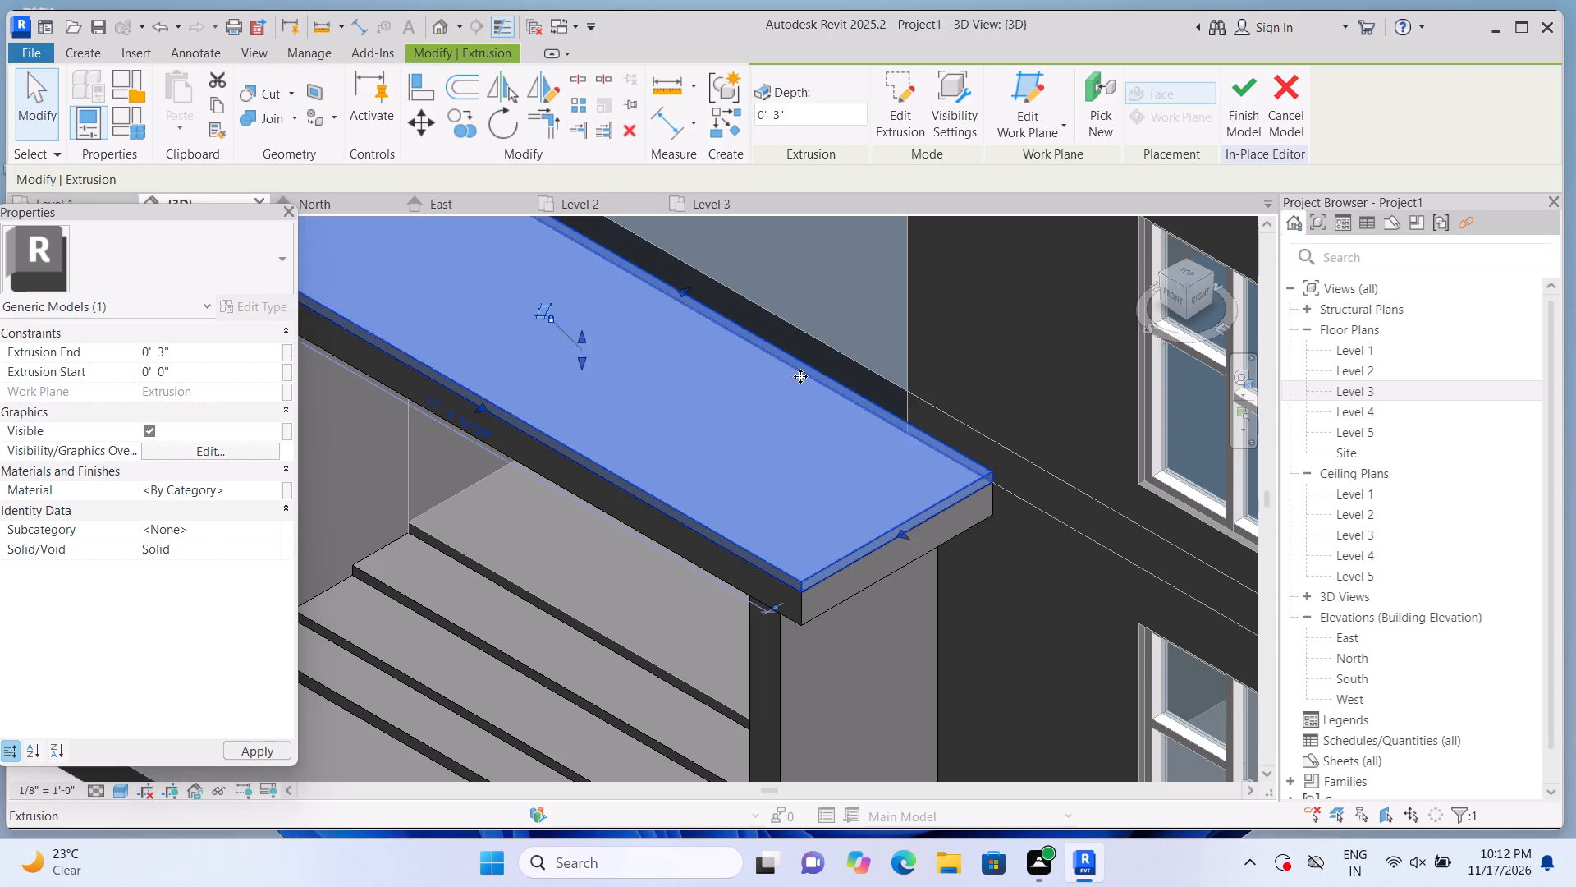
{"action": "scroll", "coordinate": [871, 462], "scroll_direction": "down", "scroll_amount": 6}
{"action": "left_click", "coordinate": [483, 718]}
Extend the thin top slab slightly past the canopy slab on the door-side end, the front and the corner-side end.
{"action": "scroll", "coordinate": [745, 426], "scroll_direction": "up", "scroll_amount": 1}
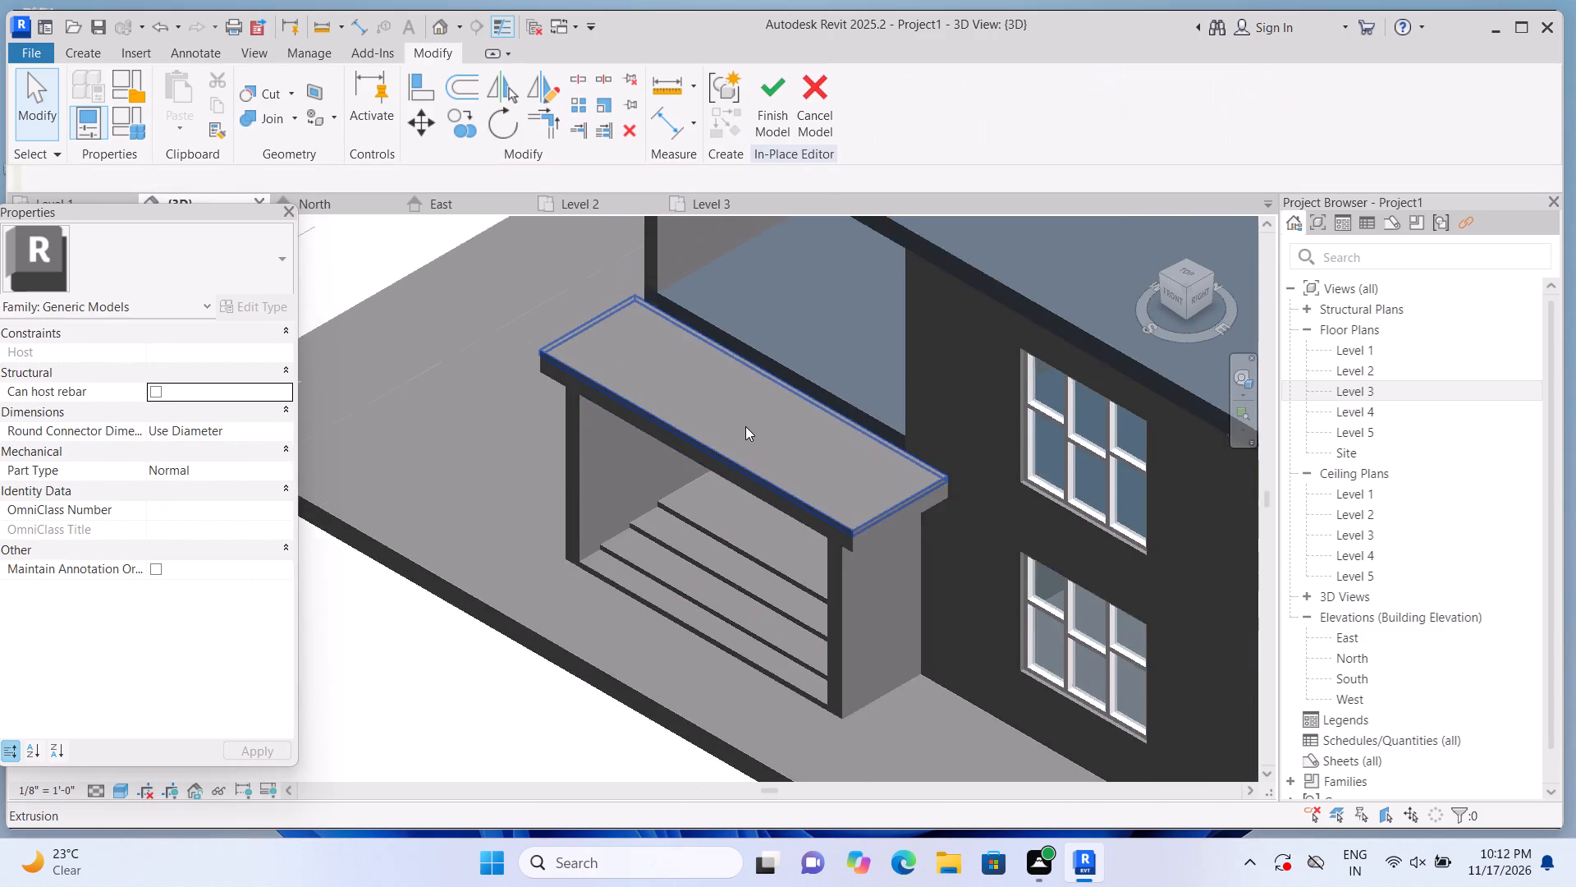
{"action": "scroll", "coordinate": [745, 426], "scroll_direction": "up", "scroll_amount": 2}
{"action": "left_click", "coordinate": [746, 425]}
{"action": "scroll", "coordinate": [746, 425], "scroll_direction": "up", "scroll_amount": 2}
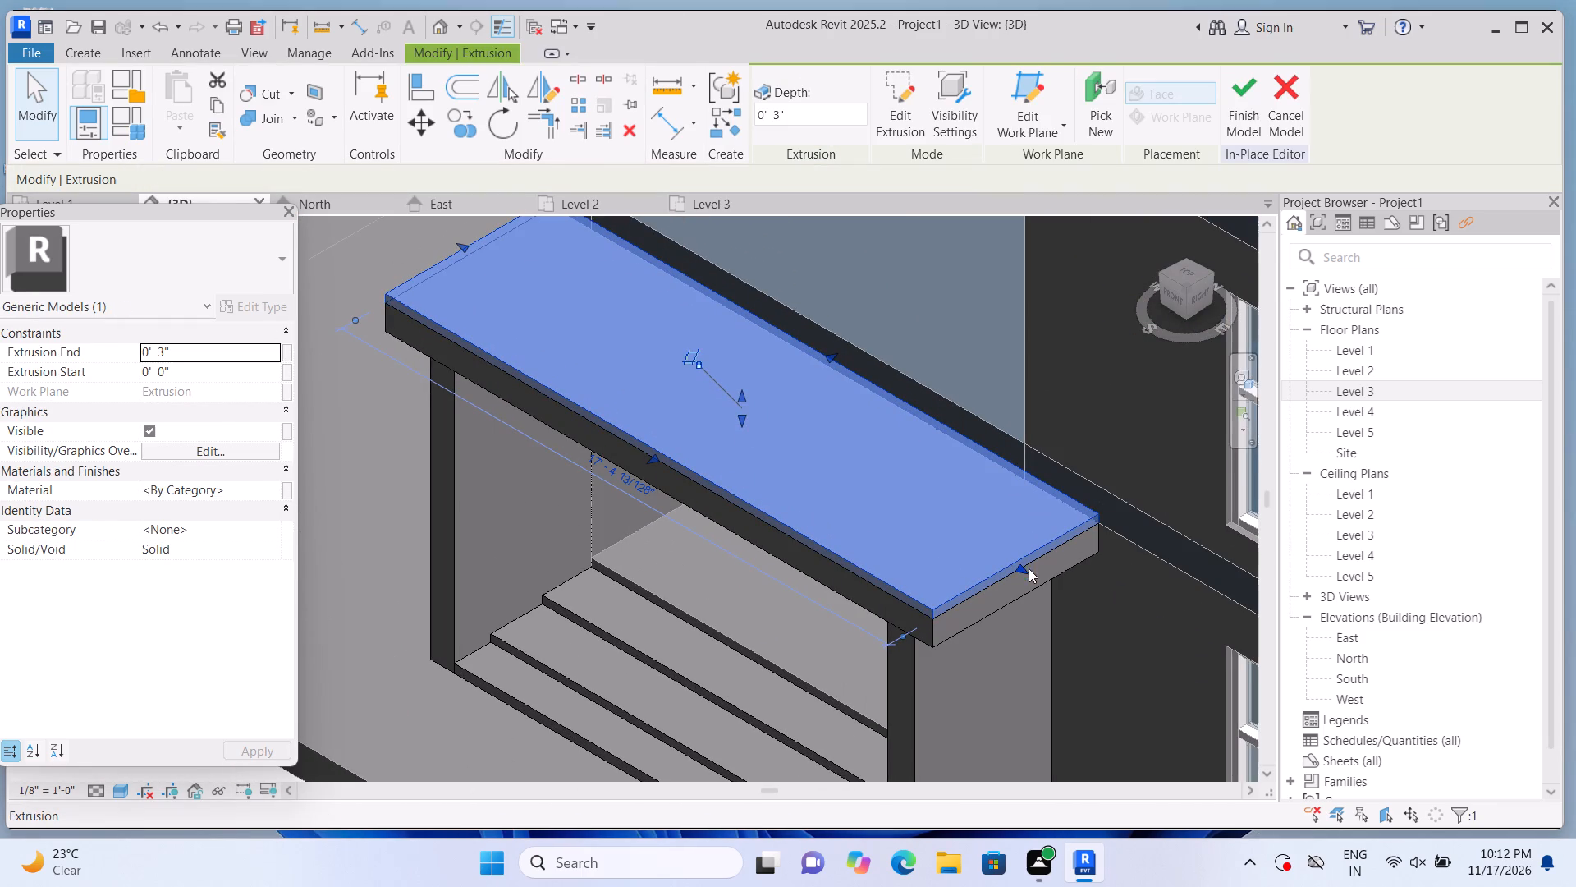
{"action": "left_click_drag", "start_coordinate": [1020, 568], "coordinate": [1031, 574]}
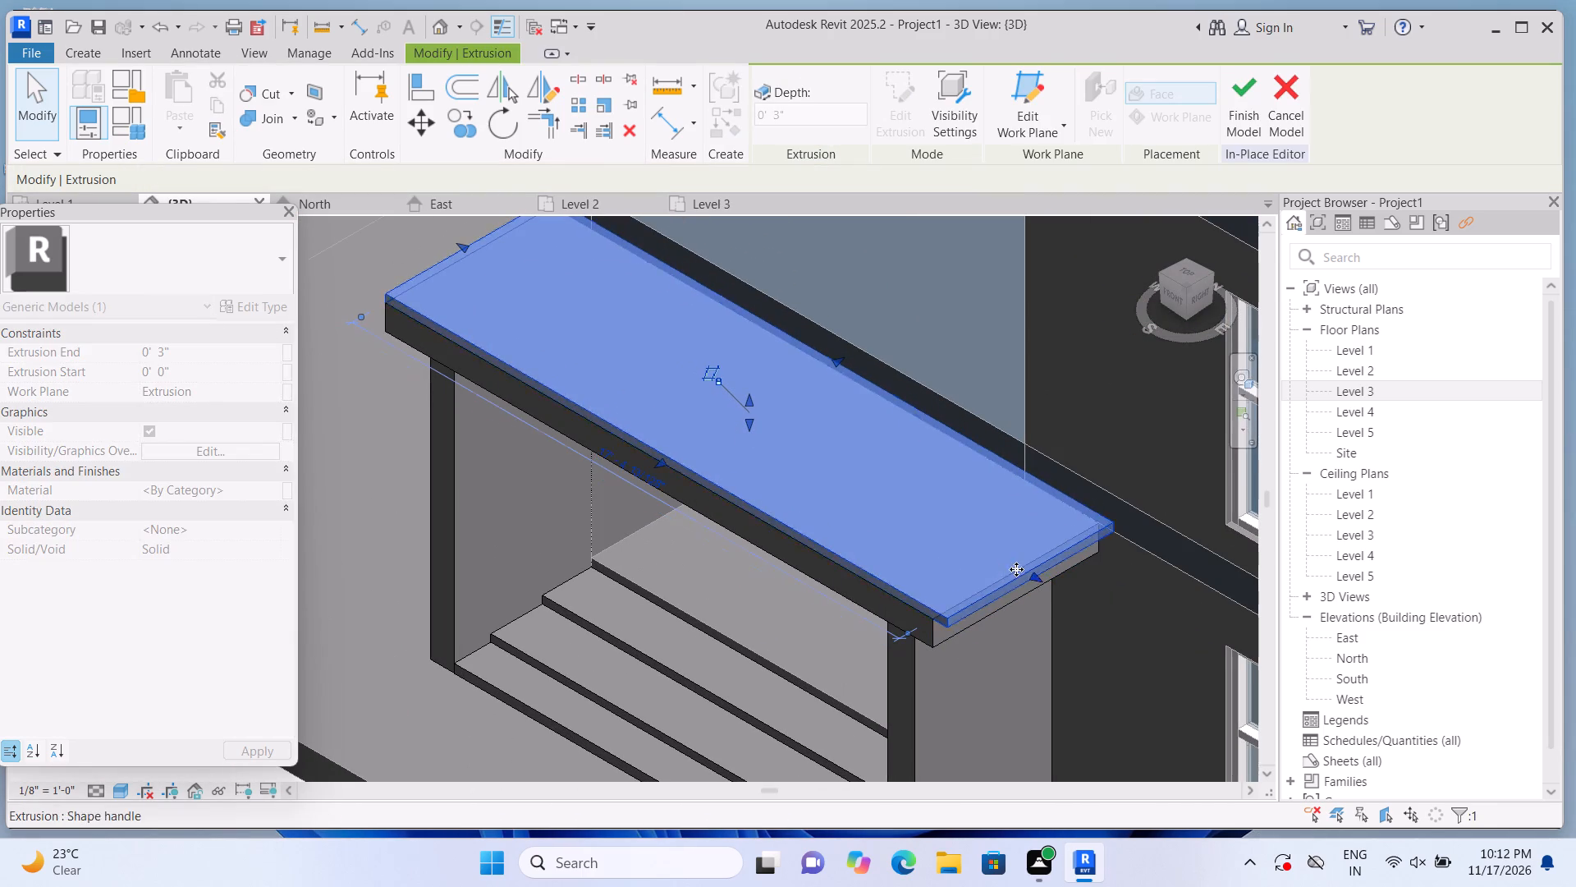
{"action": "left_click_drag", "start_coordinate": [658, 460], "coordinate": [657, 463]}
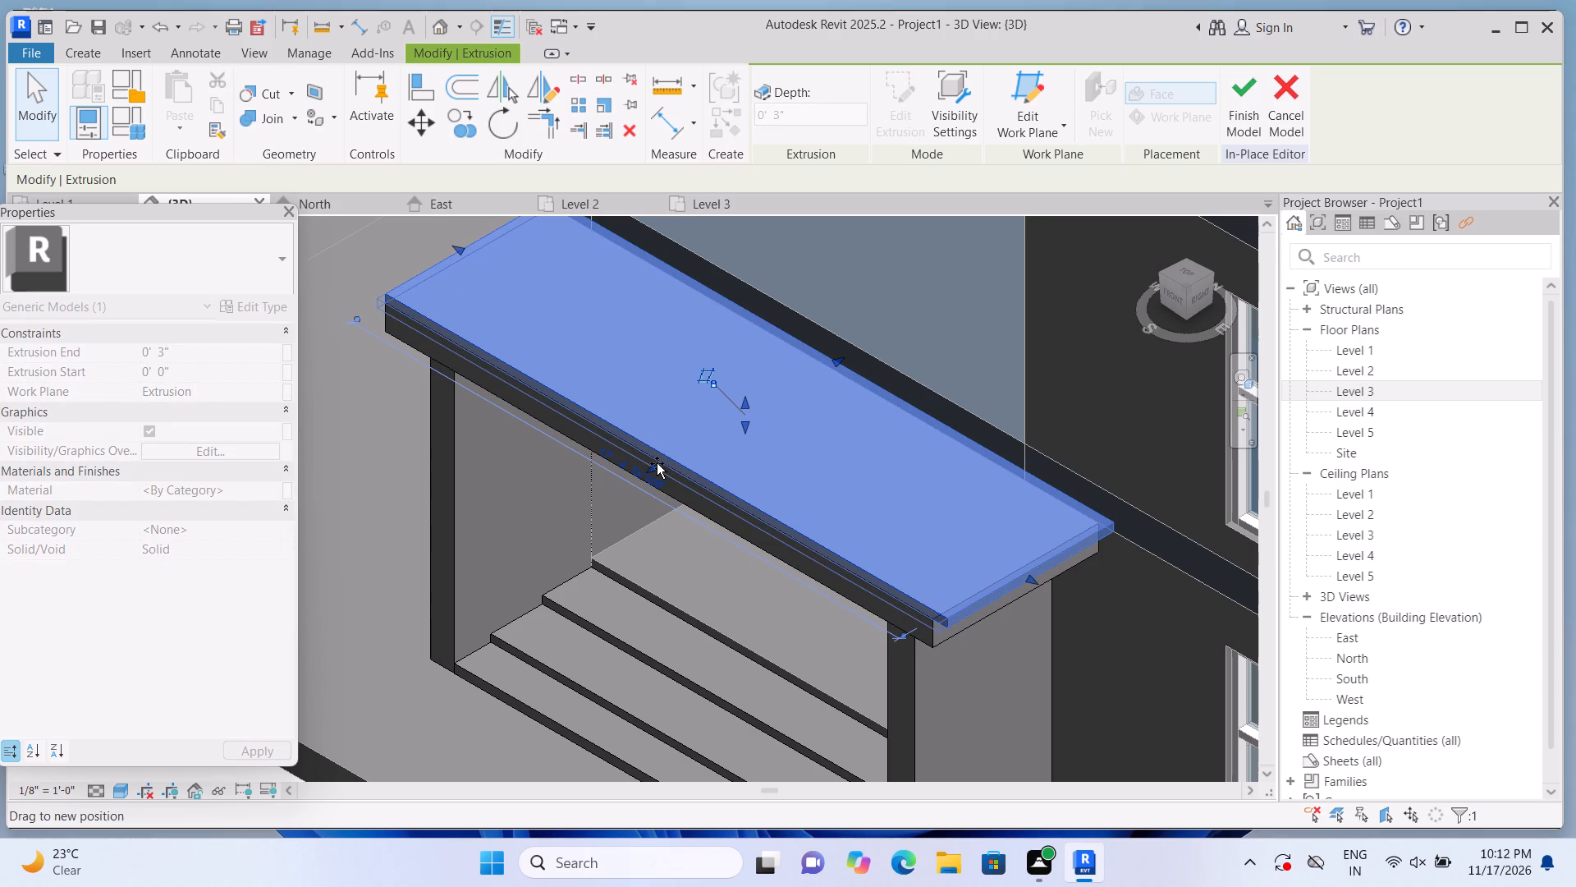
{"action": "left_click_drag", "start_coordinate": [657, 463], "coordinate": [656, 467]}
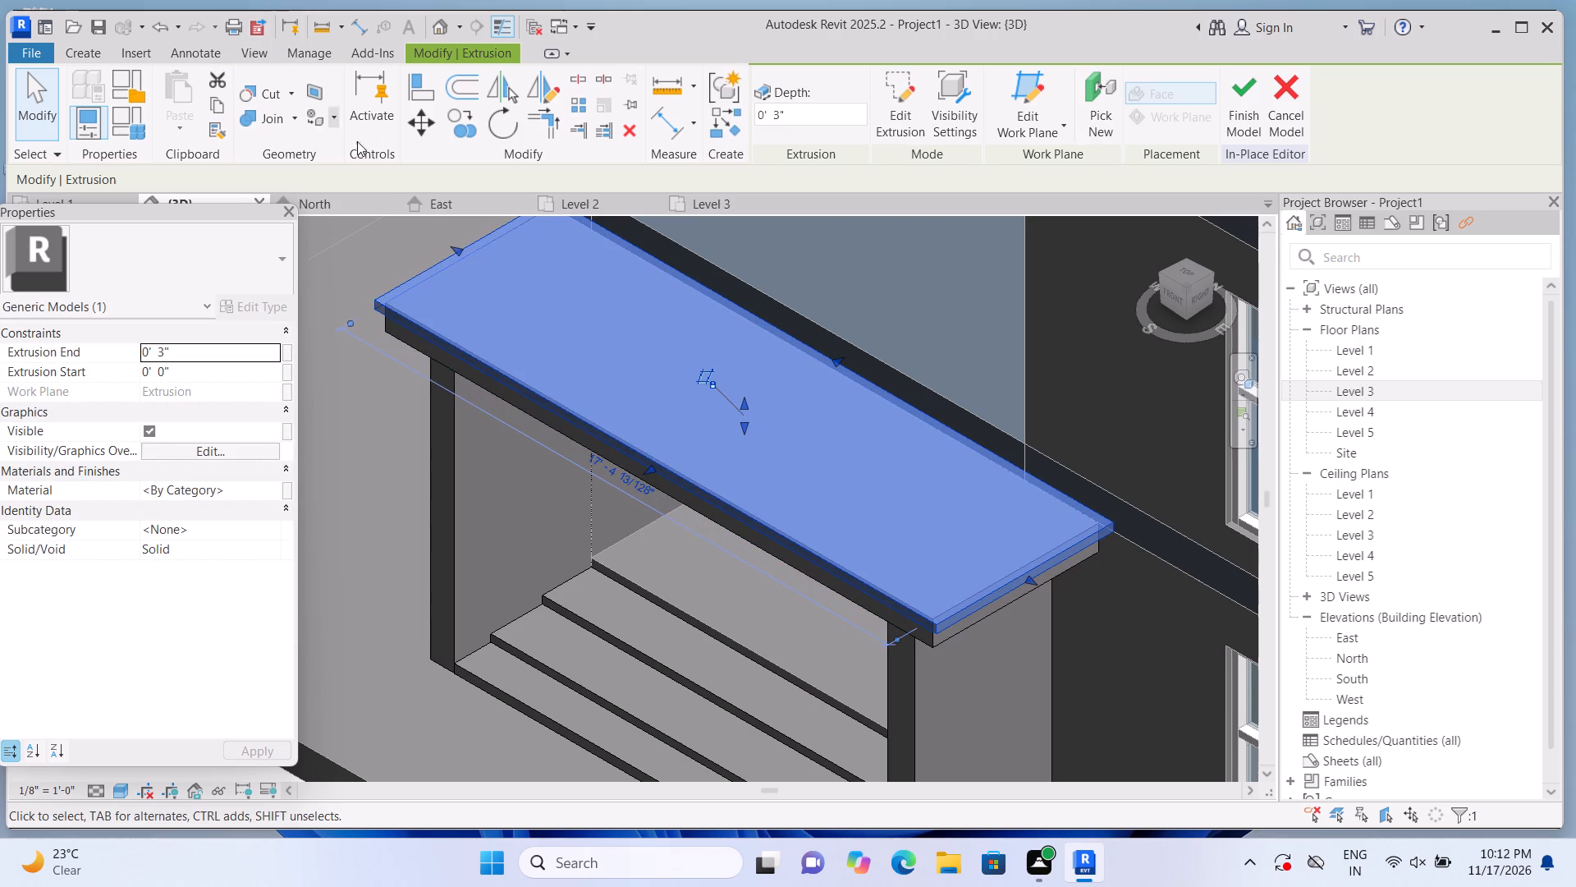
{"action": "left_click", "coordinate": [453, 246]}
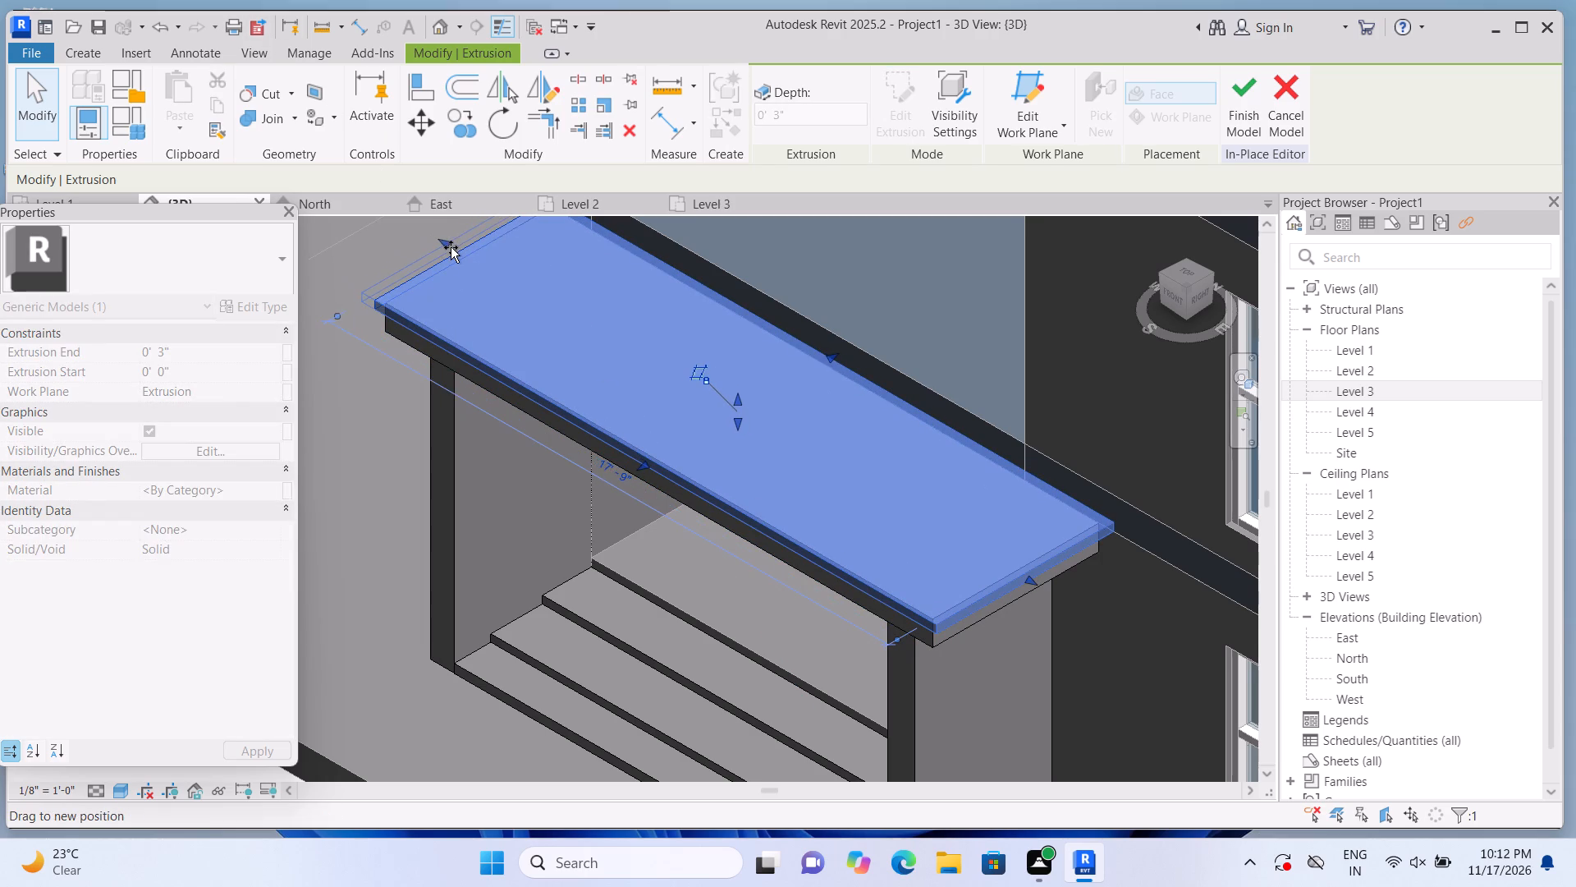
{"action": "scroll", "coordinate": [444, 247], "scroll_direction": "down", "scroll_amount": 6}
{"action": "left_click", "coordinate": [415, 627]}
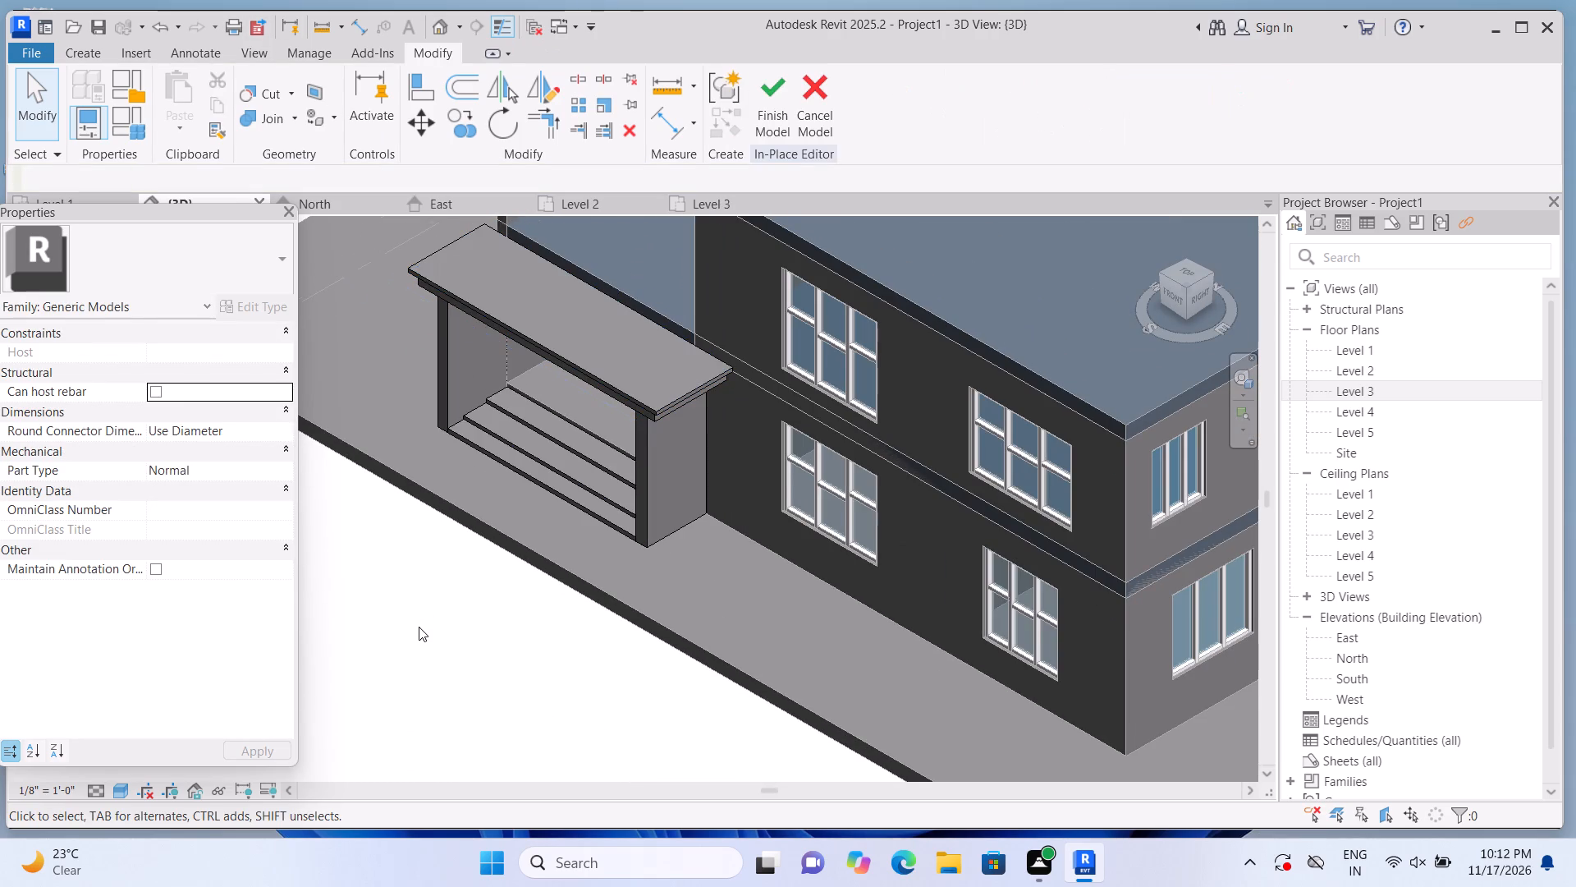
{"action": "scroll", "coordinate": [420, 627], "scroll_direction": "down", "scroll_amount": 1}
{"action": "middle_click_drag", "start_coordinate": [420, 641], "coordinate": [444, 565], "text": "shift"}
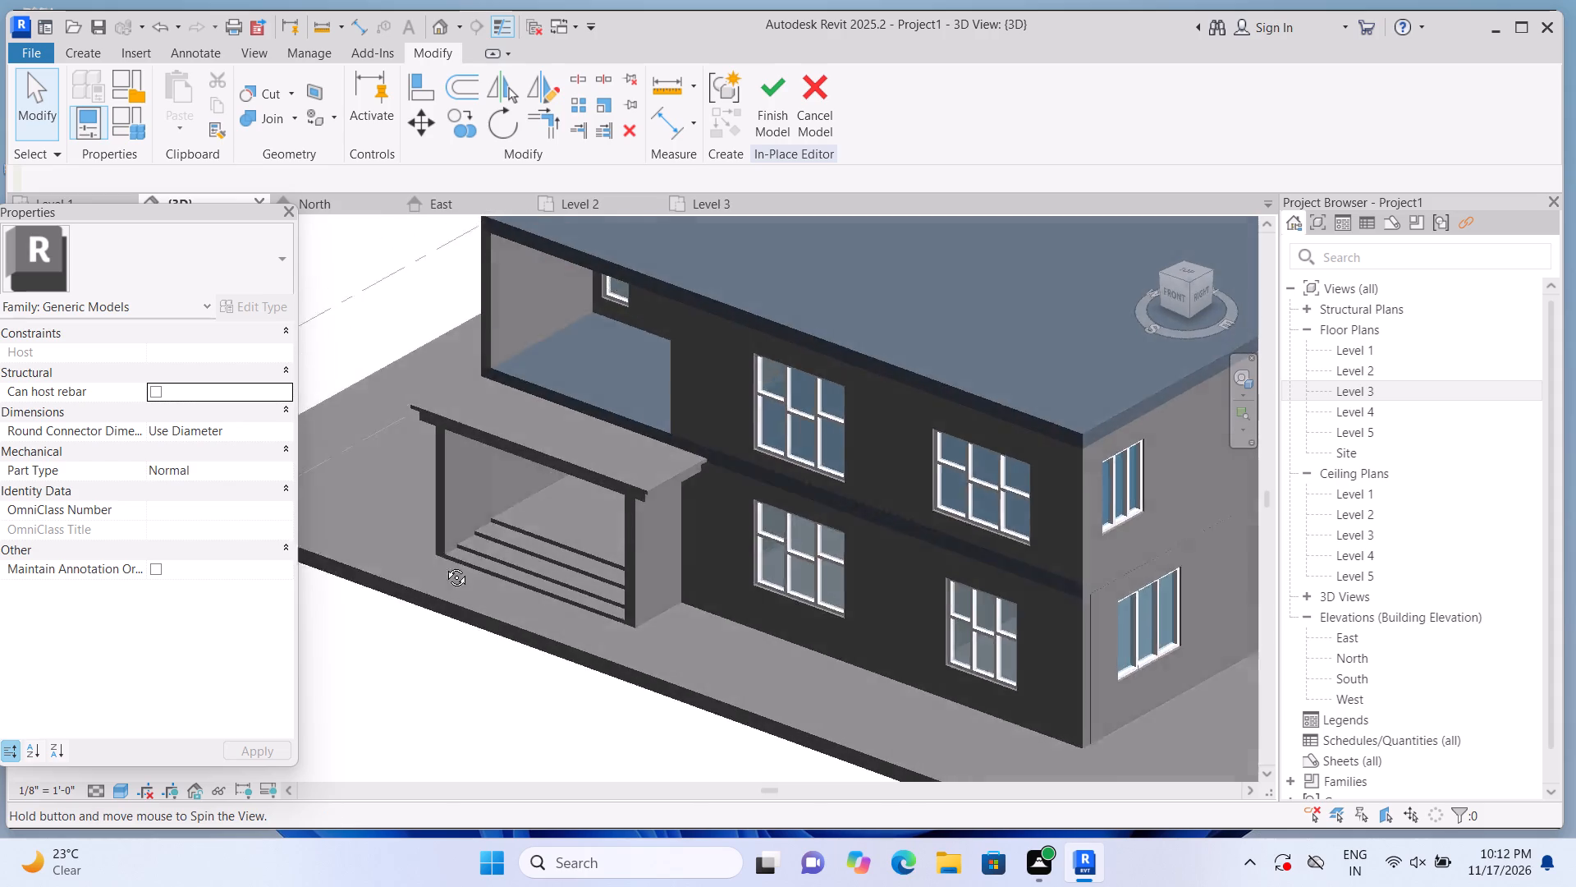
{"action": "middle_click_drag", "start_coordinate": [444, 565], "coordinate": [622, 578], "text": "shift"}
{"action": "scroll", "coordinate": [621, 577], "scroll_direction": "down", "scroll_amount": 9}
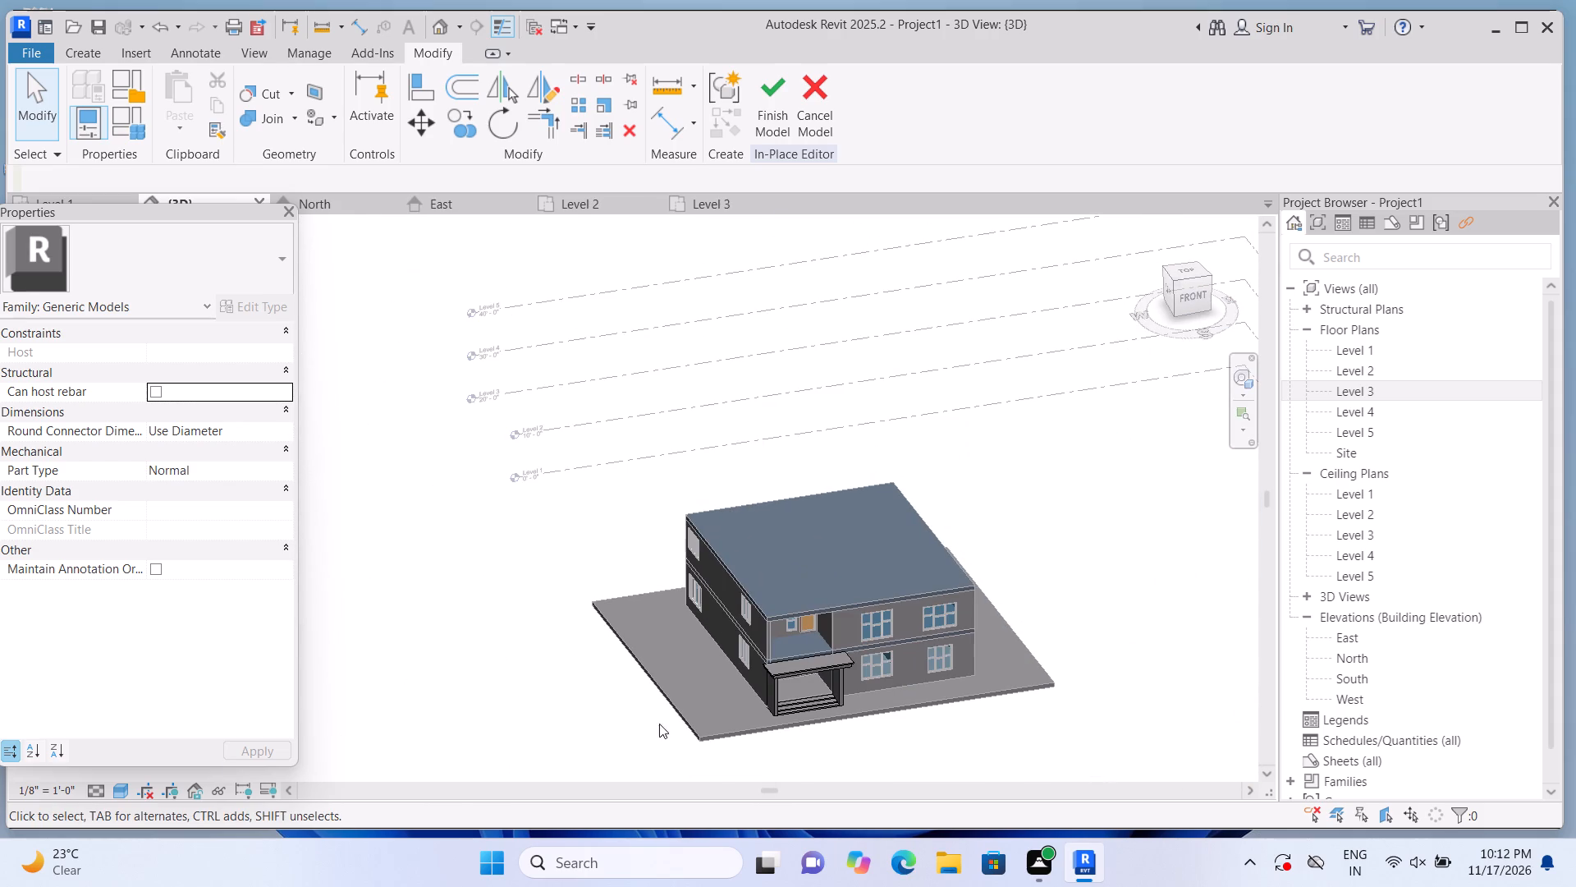
Examine the entrance's two-layer canopy, piers and steps together with the whole building from the front, both sides and a low angle.
{"action": "scroll", "coordinate": [826, 762], "scroll_direction": "up", "scroll_amount": 9, "text": "shift"}
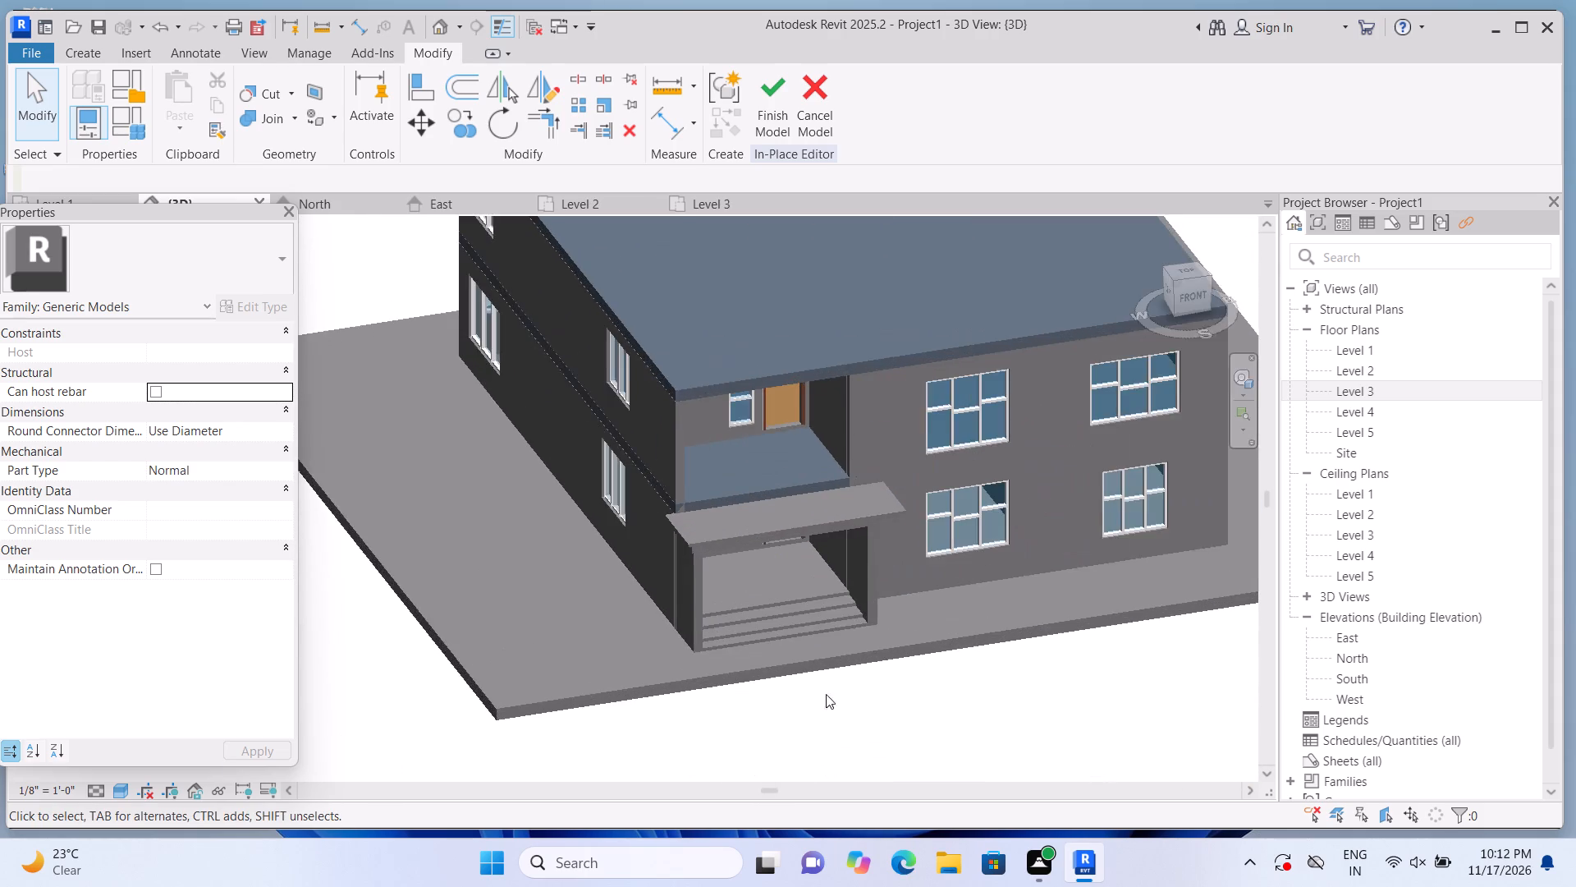
{"action": "scroll", "coordinate": [826, 694], "scroll_direction": "up", "scroll_amount": 9, "text": "shift"}
{"action": "scroll", "coordinate": [905, 407], "scroll_direction": "down", "scroll_amount": 2}
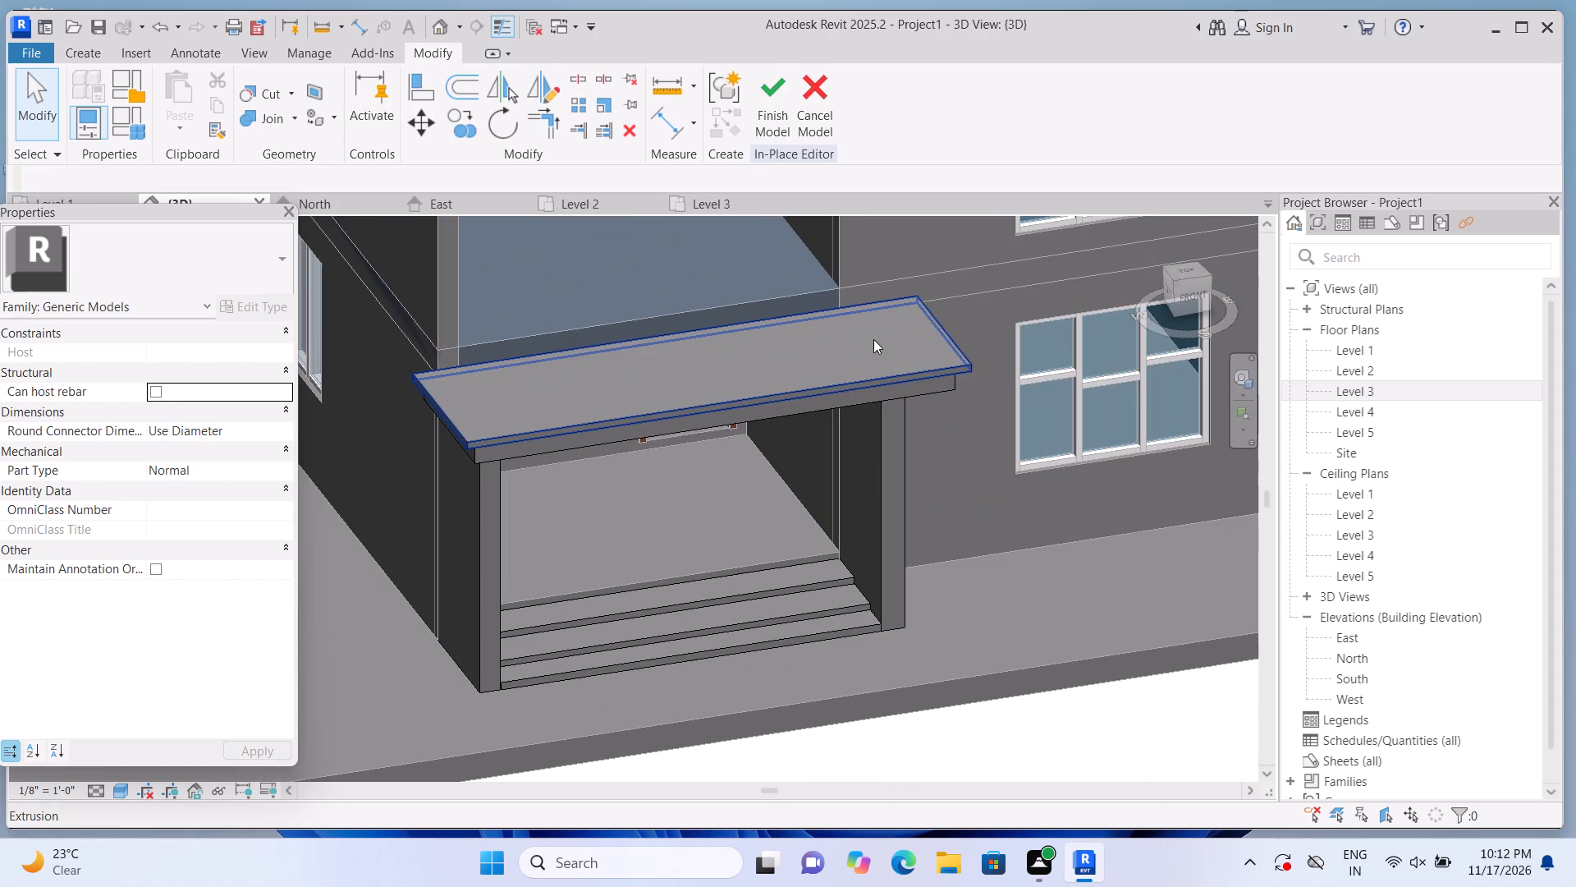
{"action": "scroll", "coordinate": [959, 609], "scroll_direction": "down", "scroll_amount": 3}
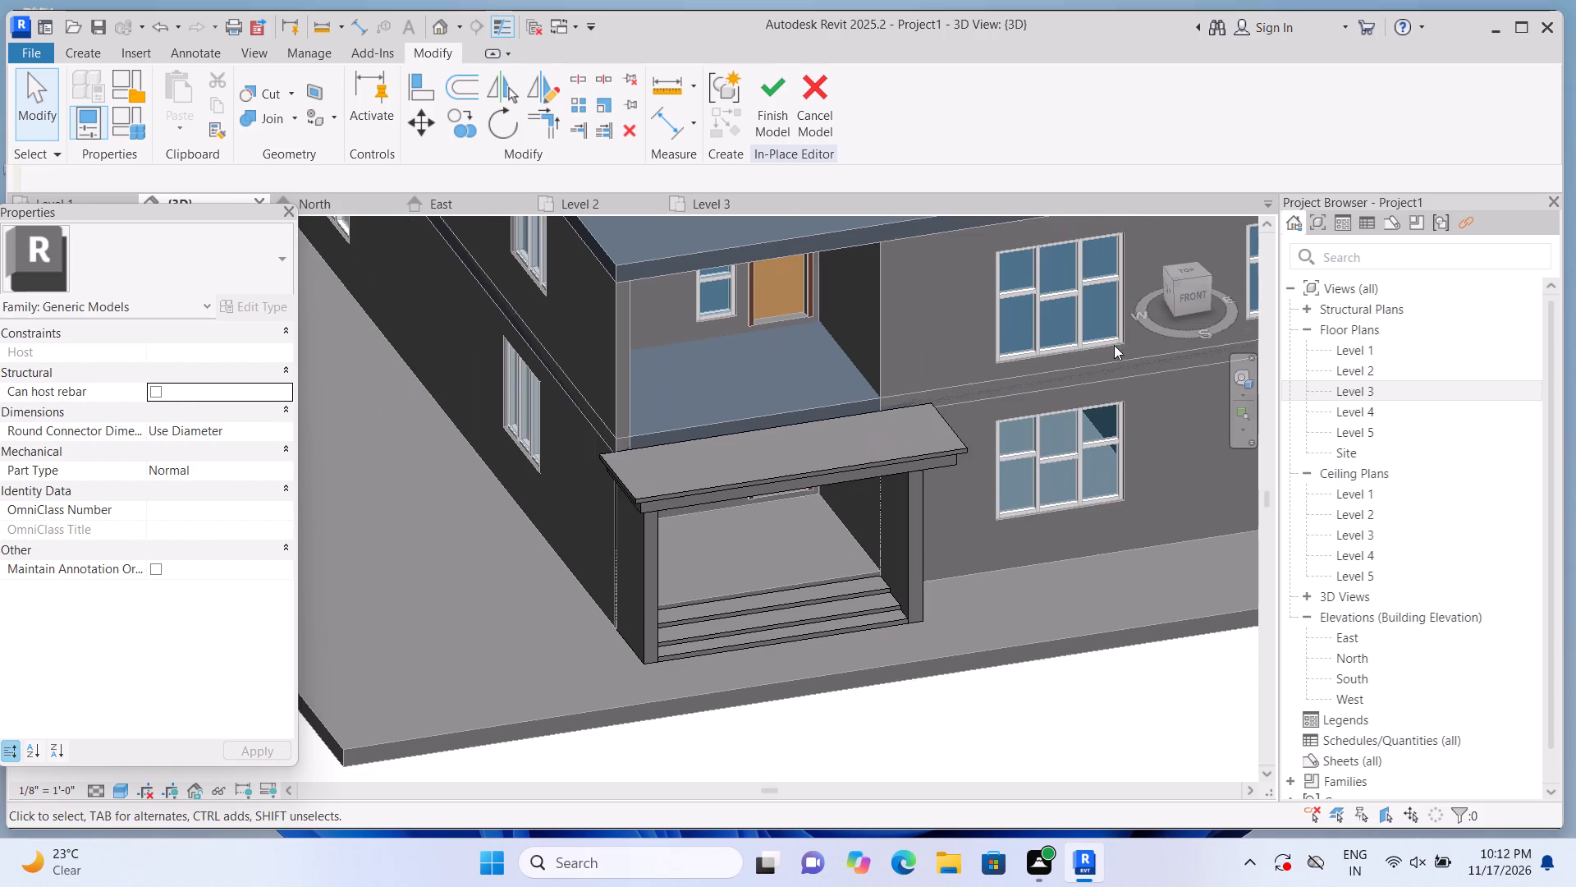
{"action": "left_click", "coordinate": [1148, 228]}
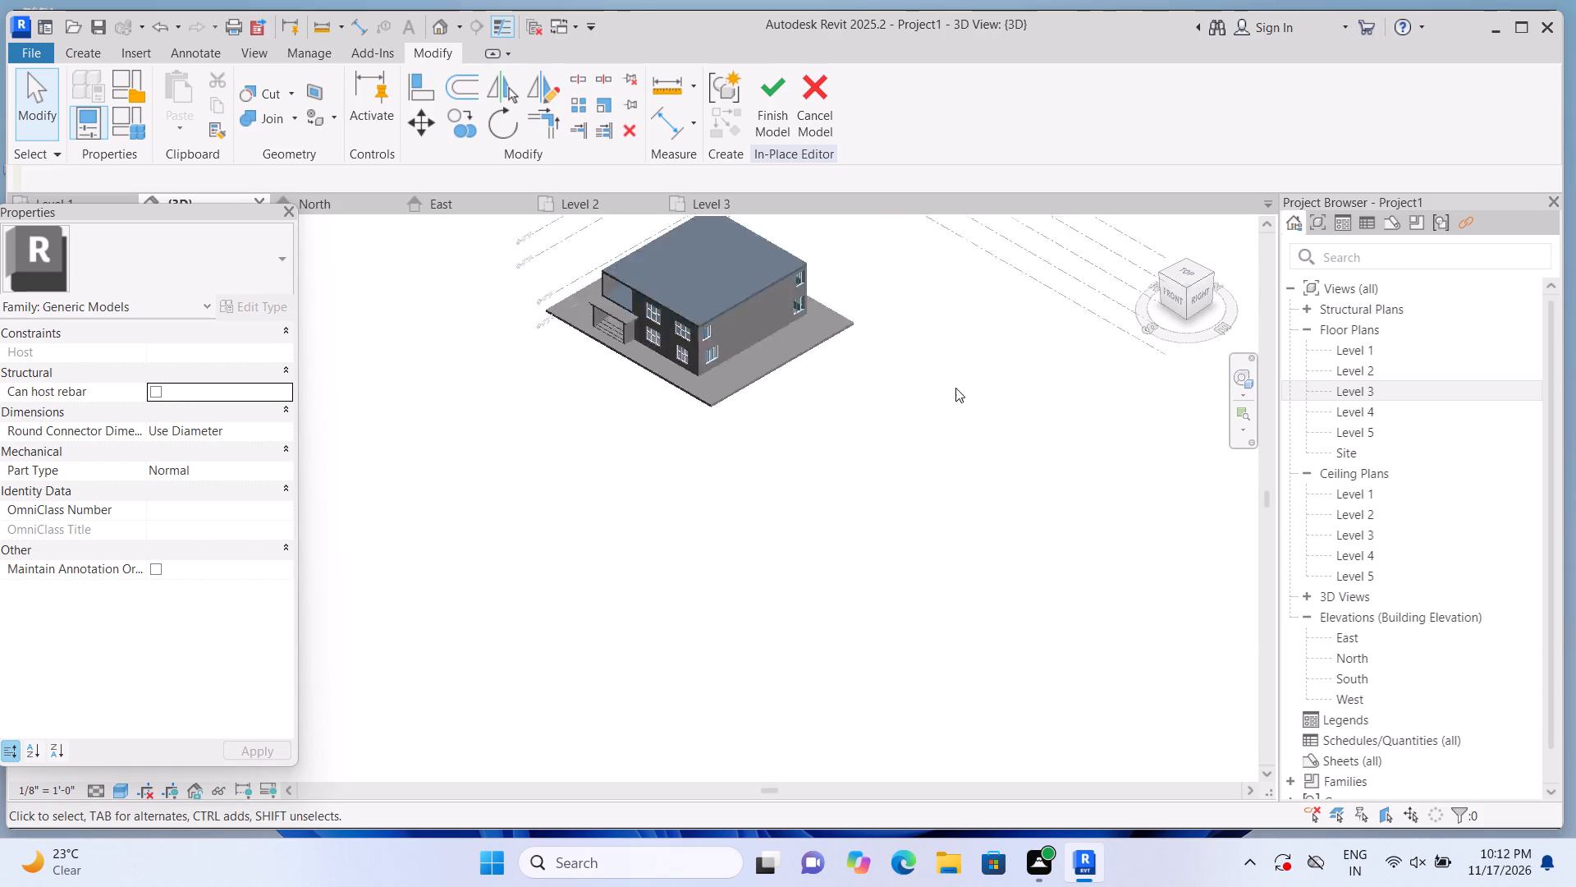
{"action": "scroll", "coordinate": [348, 568], "scroll_direction": "up", "scroll_amount": 8}
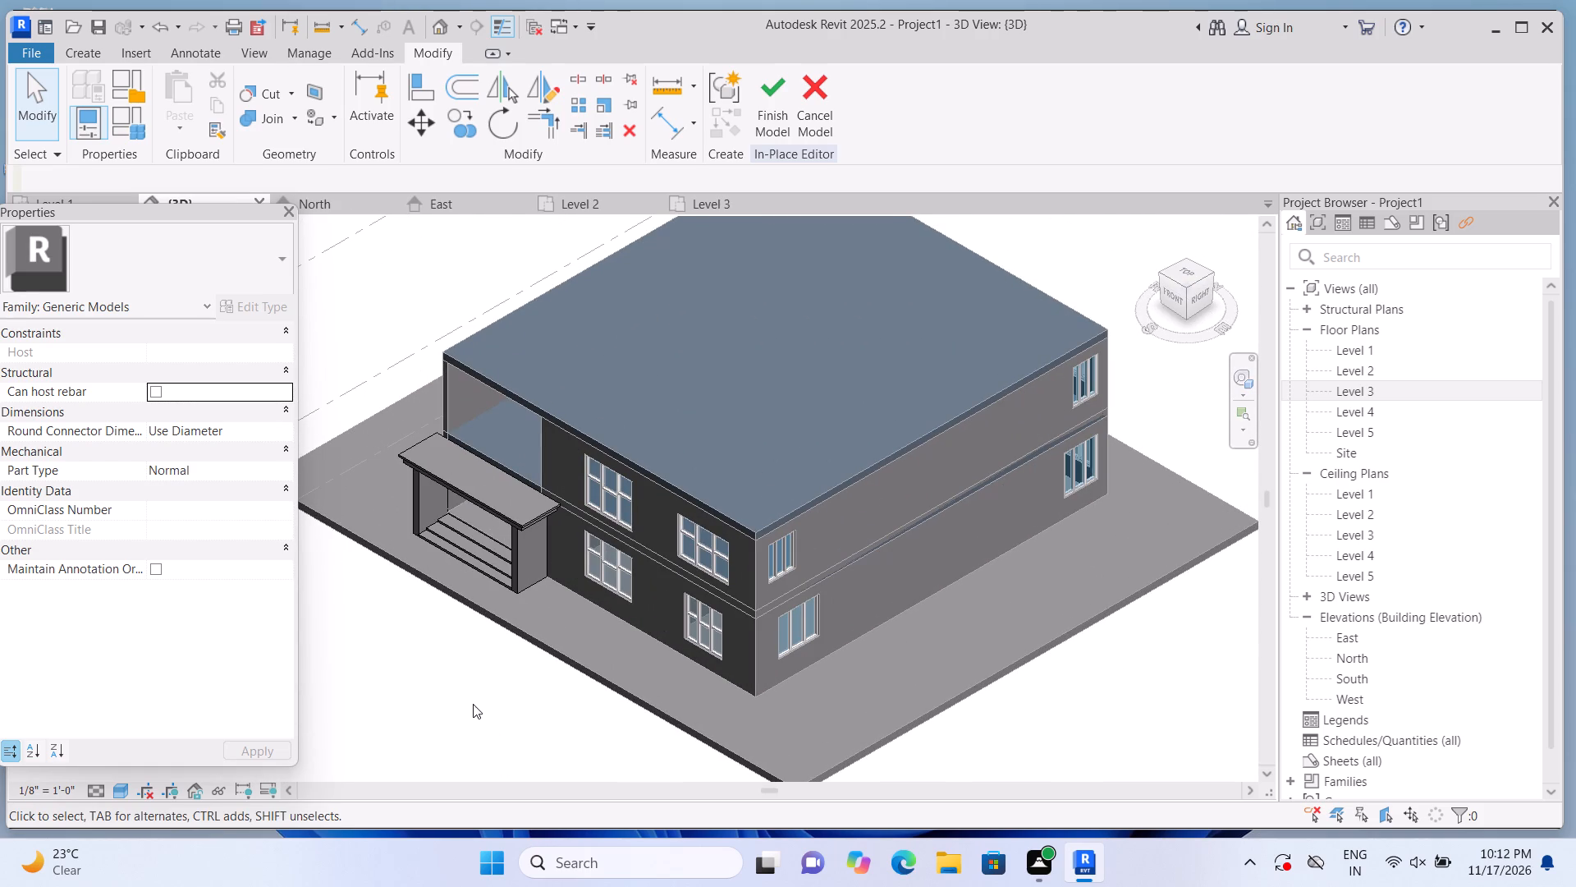
{"action": "middle_click_drag", "start_coordinate": [484, 637], "coordinate": [780, 623], "text": "shift"}
{"action": "scroll", "coordinate": [769, 623], "scroll_direction": "down", "scroll_amount": 6}
{"action": "scroll", "coordinate": [1030, 689], "scroll_direction": "up", "scroll_amount": 1}
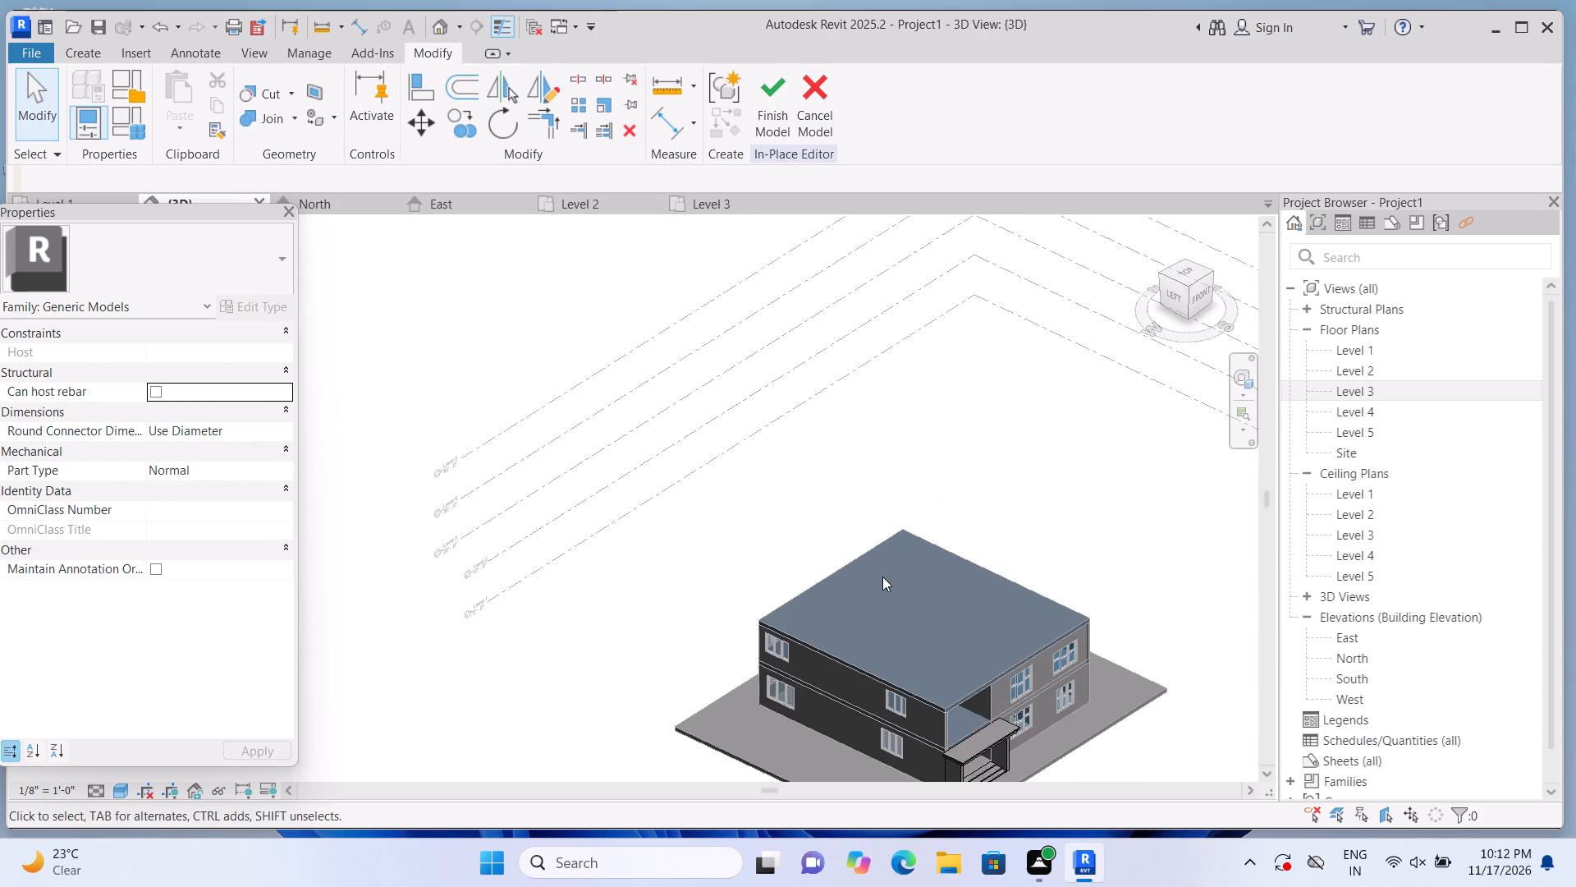
{"action": "scroll", "coordinate": [879, 576], "scroll_direction": "down", "scroll_amount": 2}
{"action": "scroll", "coordinate": [1002, 740], "scroll_direction": "up", "scroll_amount": 9}
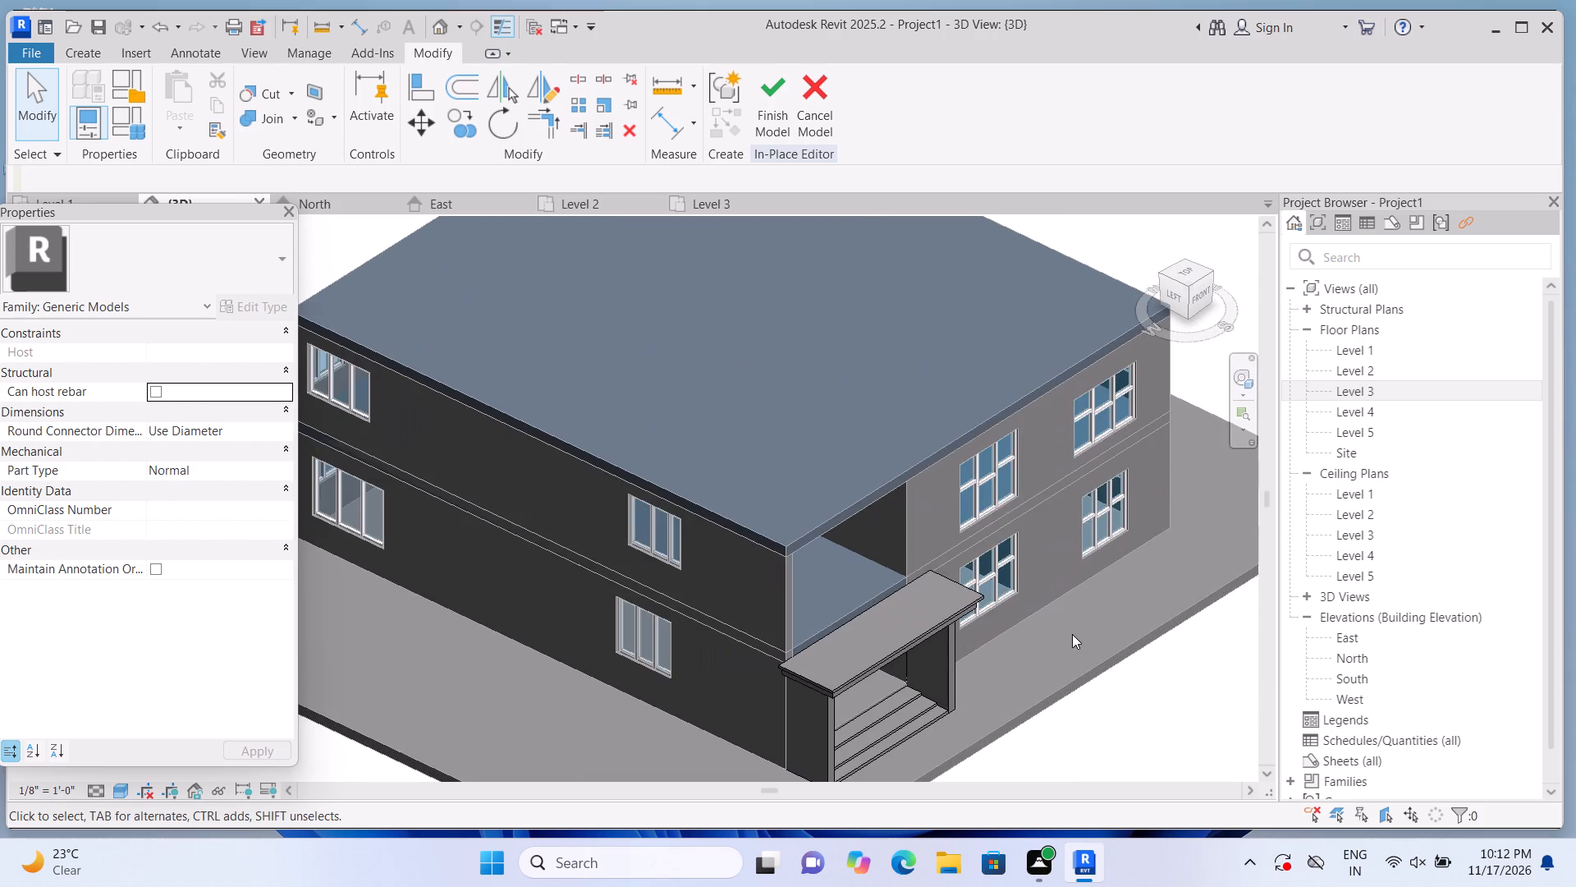
{"action": "middle_click_drag", "start_coordinate": [941, 620], "coordinate": [858, 614]}
{"action": "scroll", "coordinate": [856, 608], "scroll_direction": "down", "scroll_amount": 2}
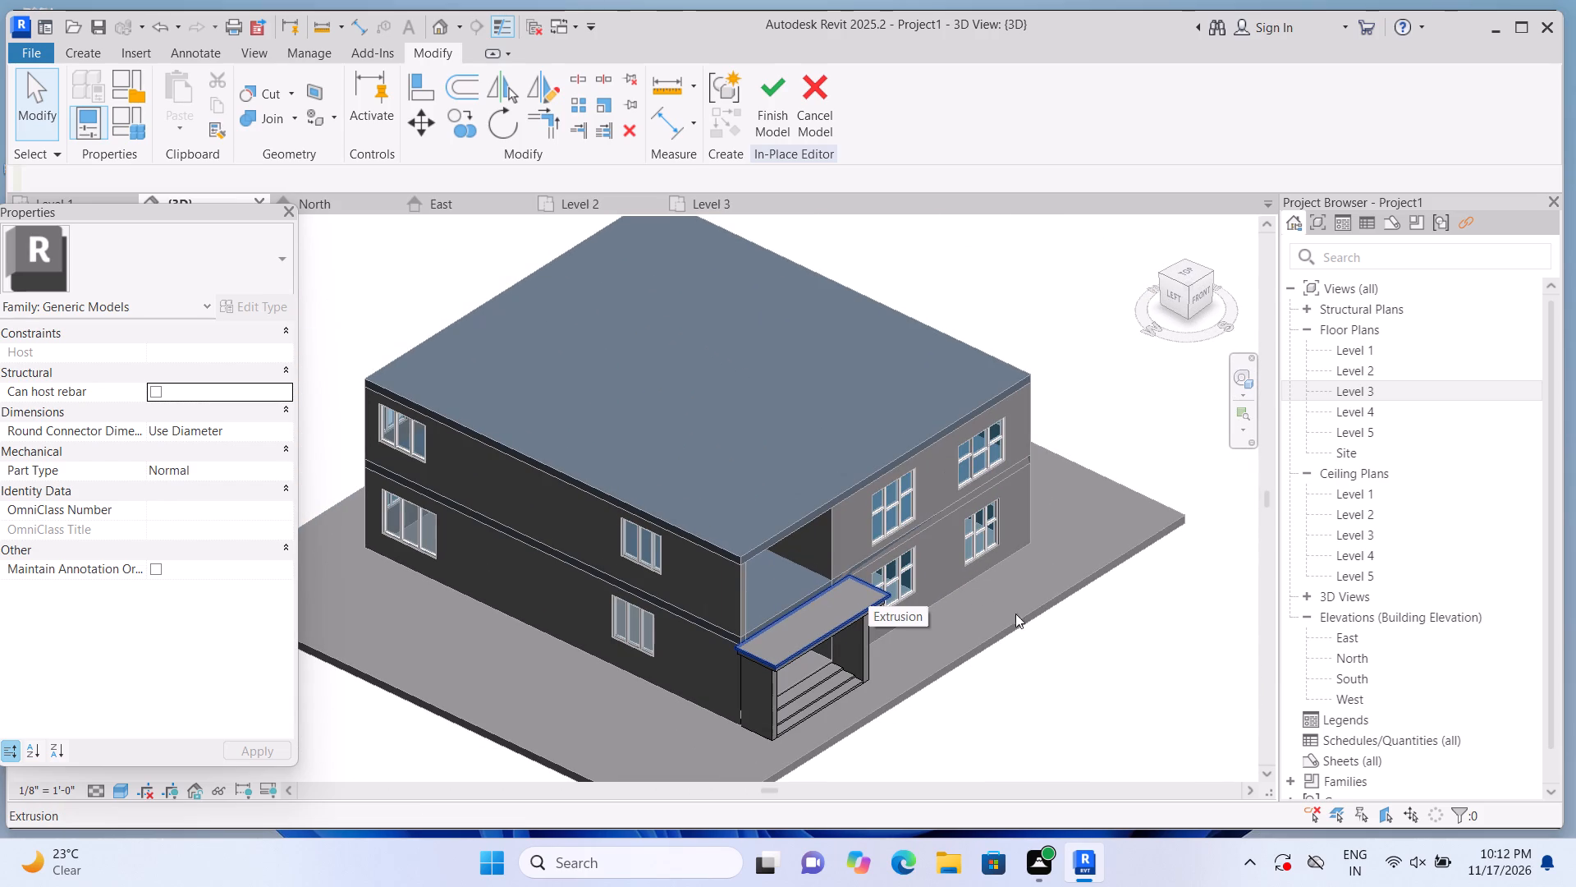
{"action": "middle_click_drag", "start_coordinate": [1038, 656], "coordinate": [945, 620], "text": "shift"}
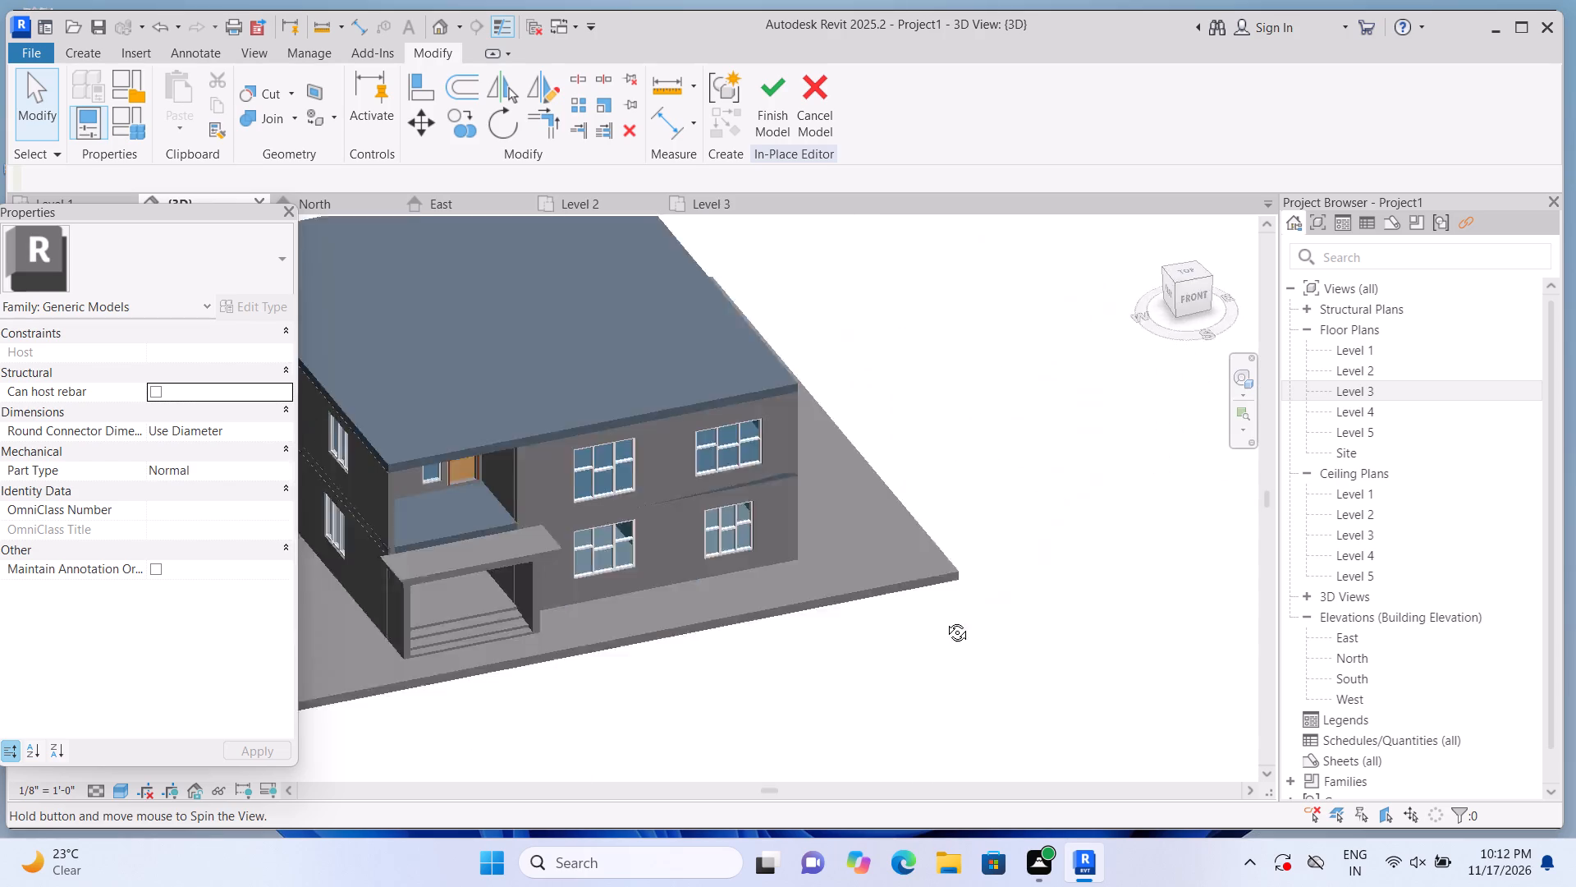
{"action": "middle_click_drag", "start_coordinate": [945, 620], "coordinate": [662, 651], "text": "shift"}
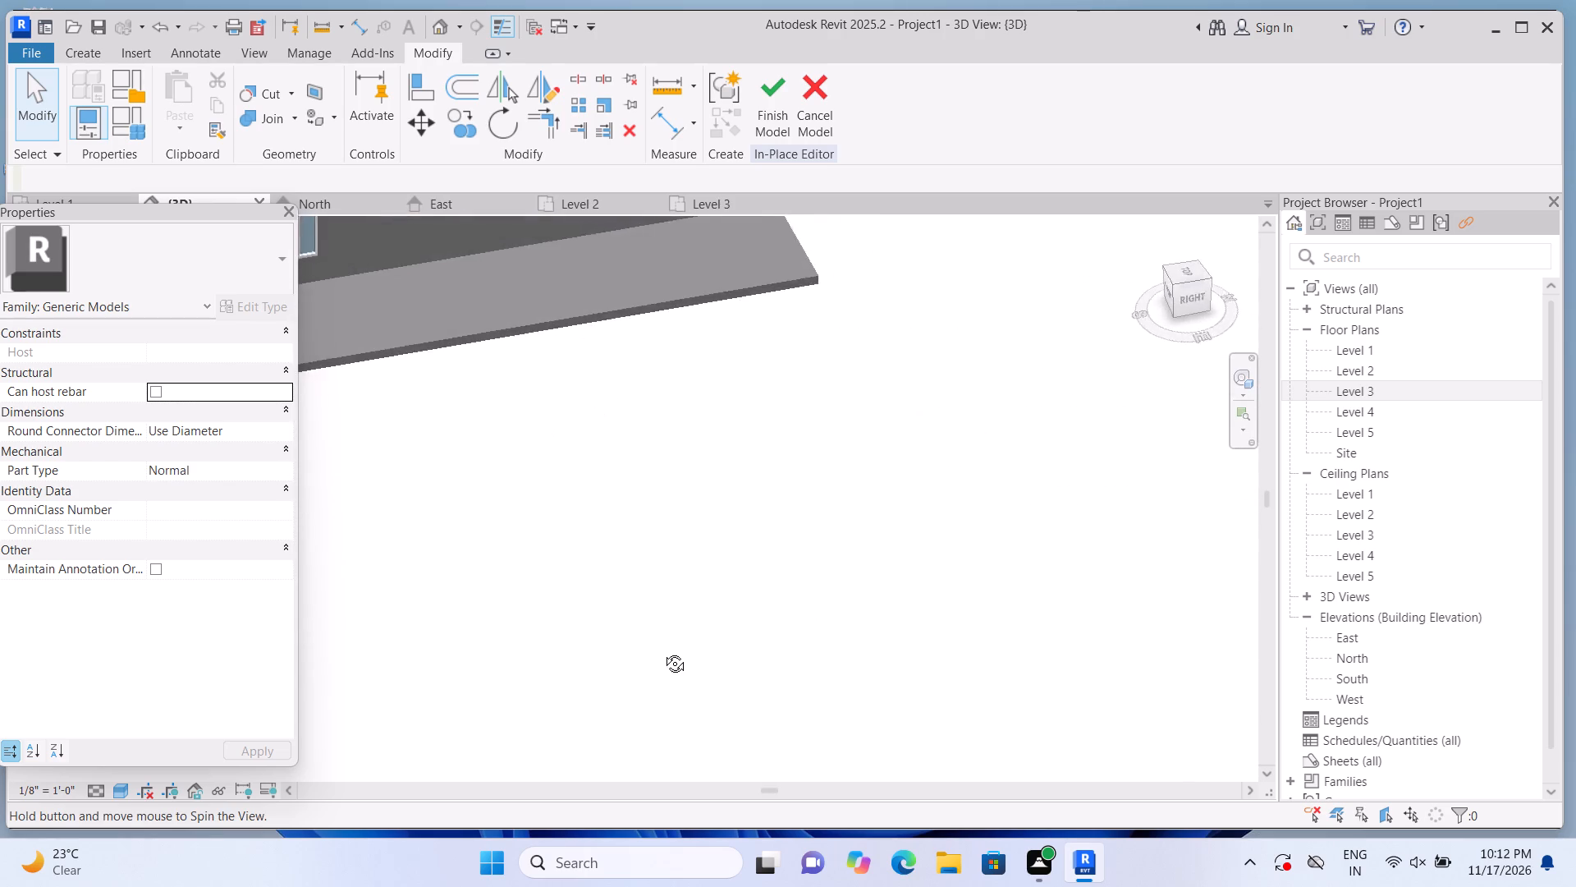
{"action": "middle_click_drag", "start_coordinate": [662, 651], "coordinate": [739, 637], "text": "shift"}
{"action": "scroll", "coordinate": [758, 617], "scroll_direction": "down", "scroll_amount": 6}
{"action": "scroll", "coordinate": [492, 517], "scroll_direction": "up", "scroll_amount": 2}
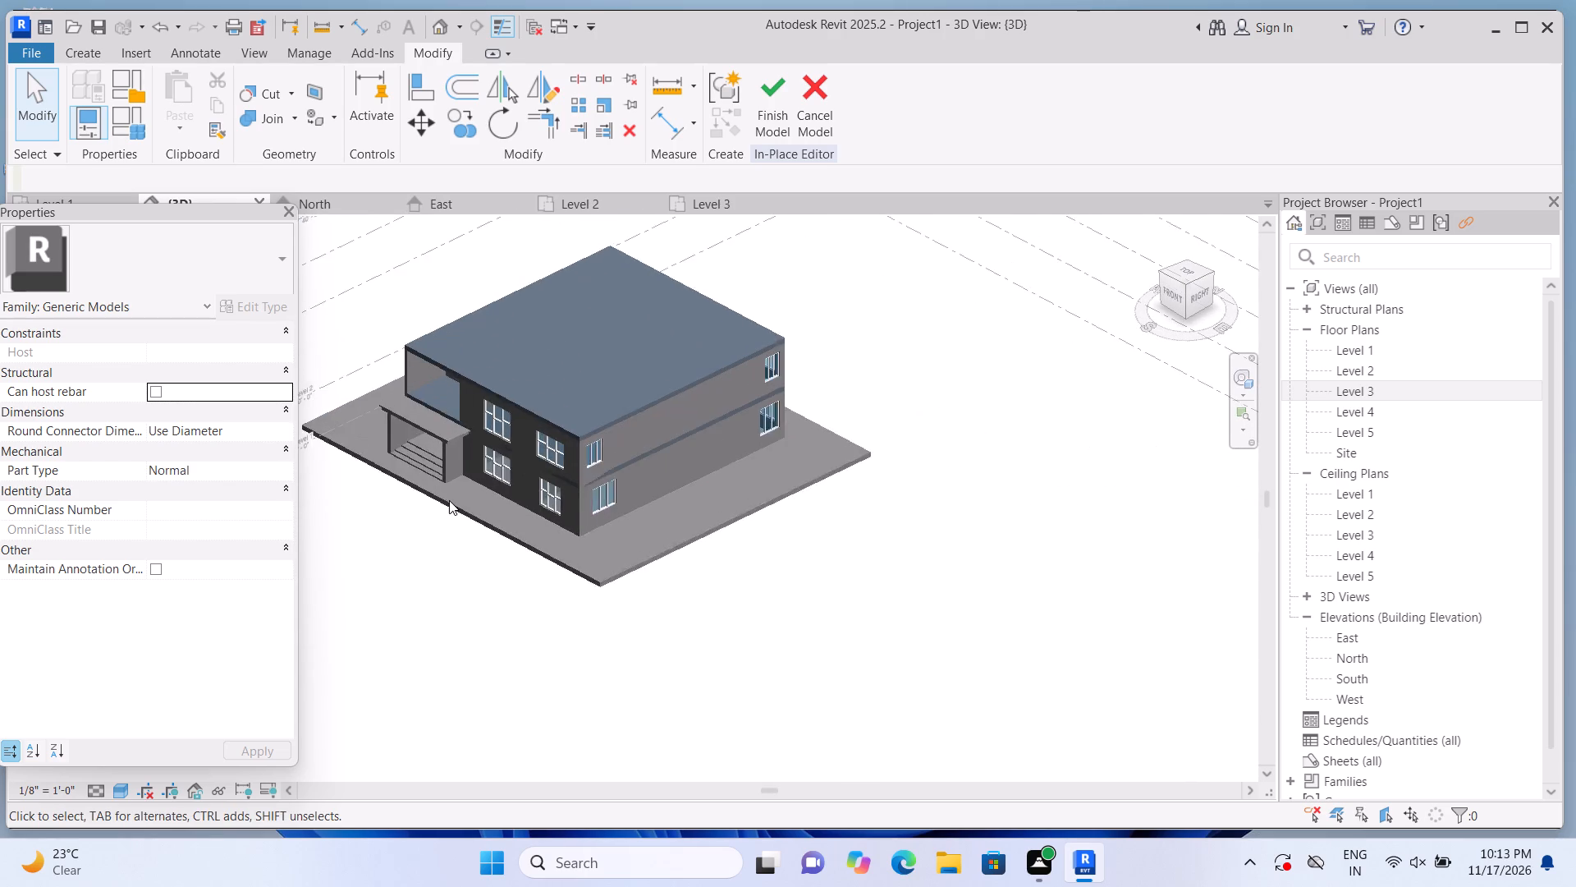
{"action": "scroll", "coordinate": [449, 500], "scroll_direction": "up", "scroll_amount": 2}
{"action": "middle_click_drag", "start_coordinate": [488, 541], "coordinate": [664, 617]}
{"action": "scroll", "coordinate": [644, 617], "scroll_direction": "up", "scroll_amount": 2}
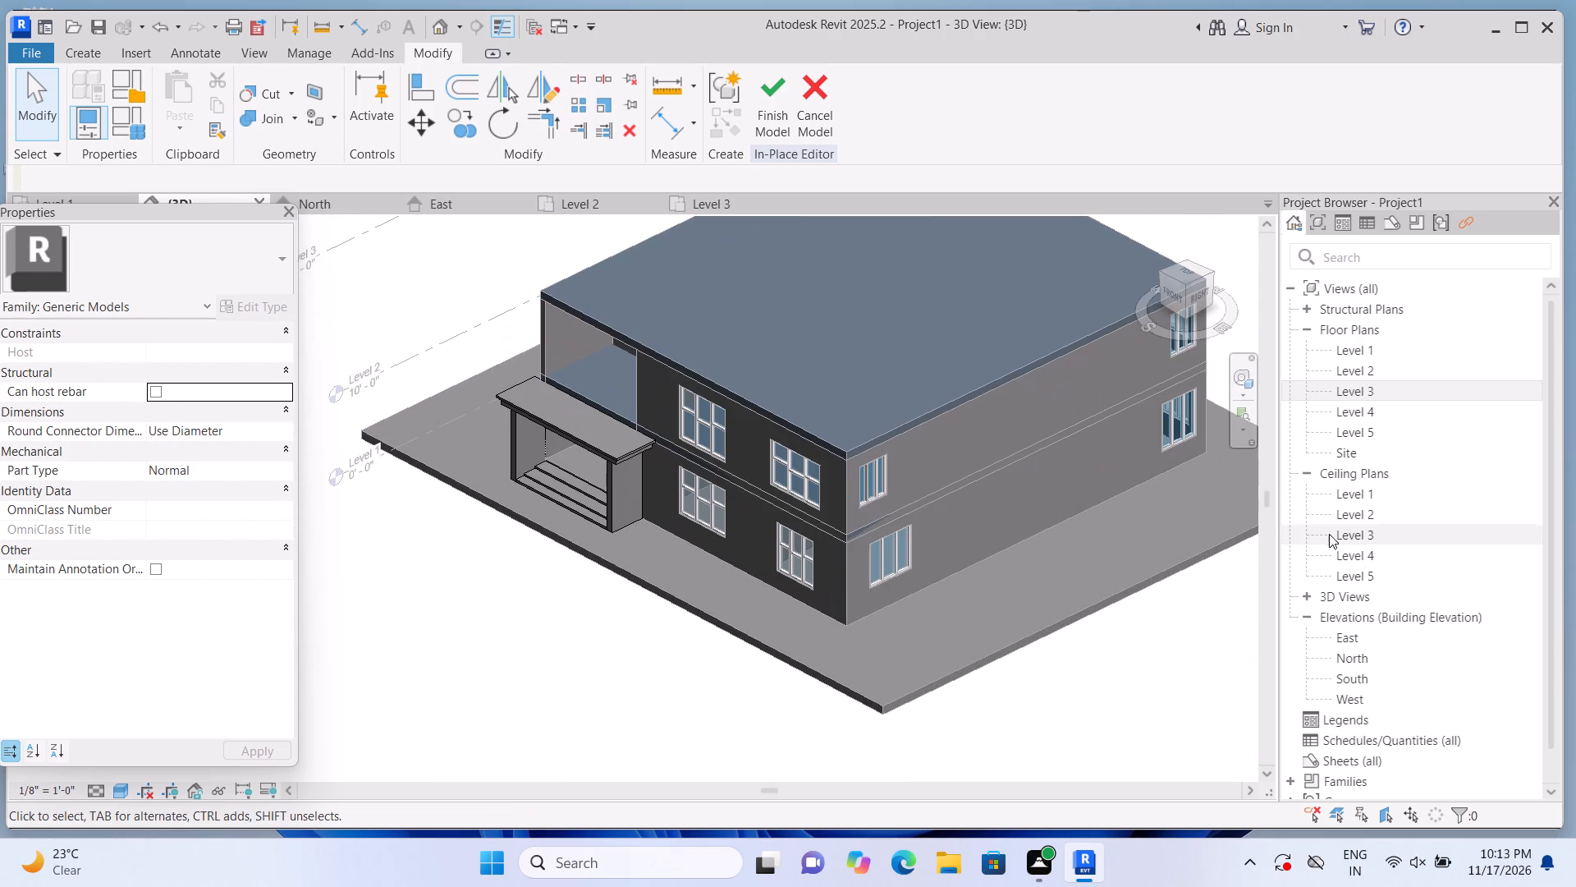
{"action": "scroll", "coordinate": [791, 601], "scroll_direction": "up", "scroll_amount": 3}
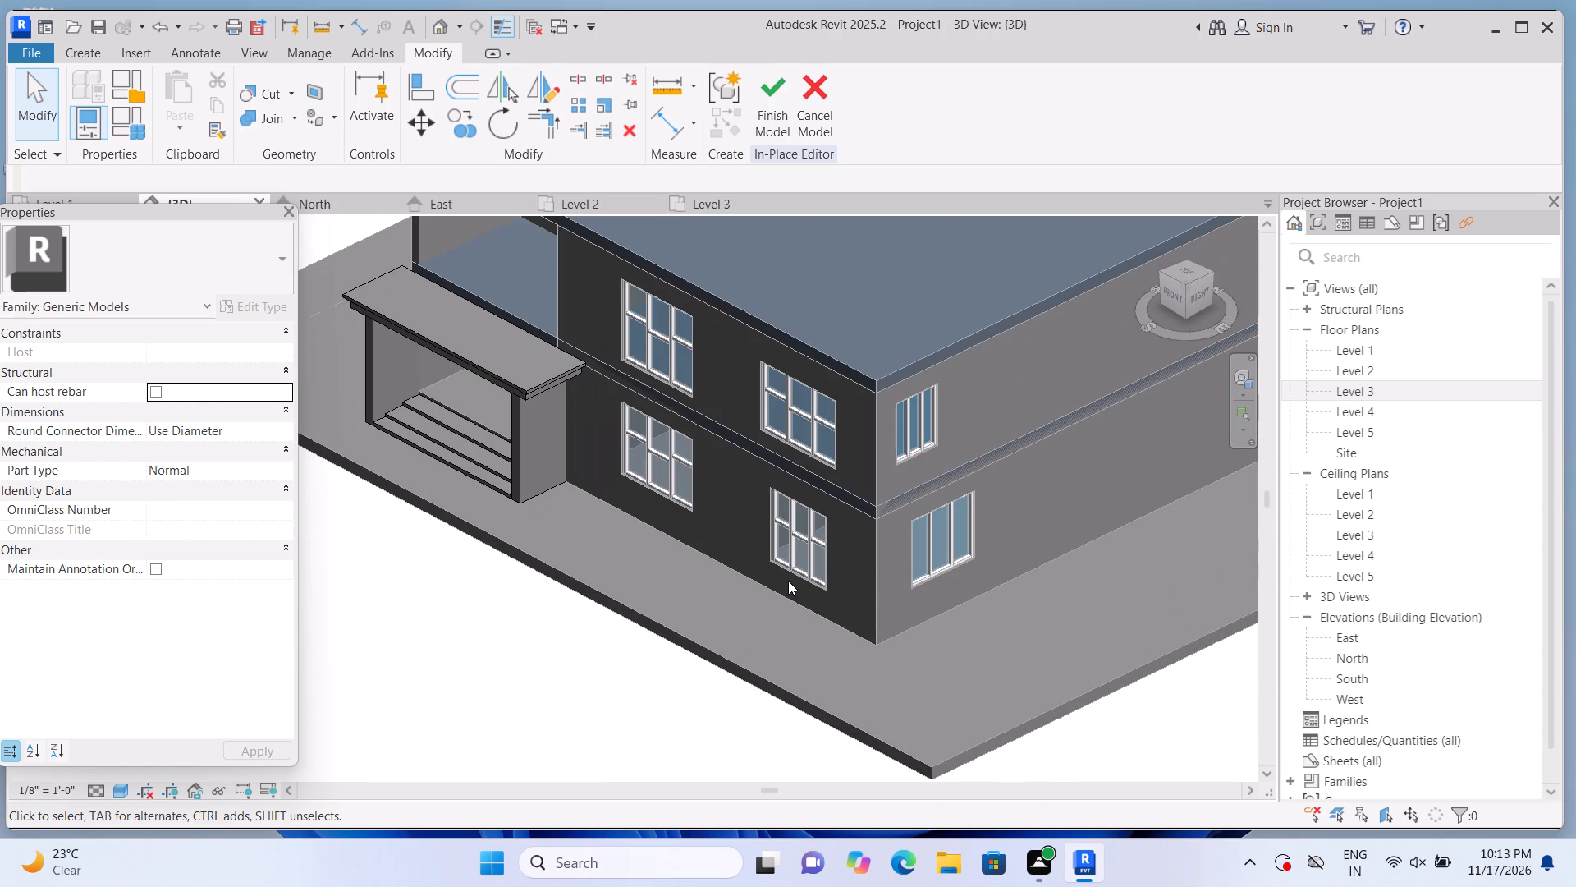
{"action": "scroll", "coordinate": [789, 581], "scroll_direction": "down", "scroll_amount": 3}
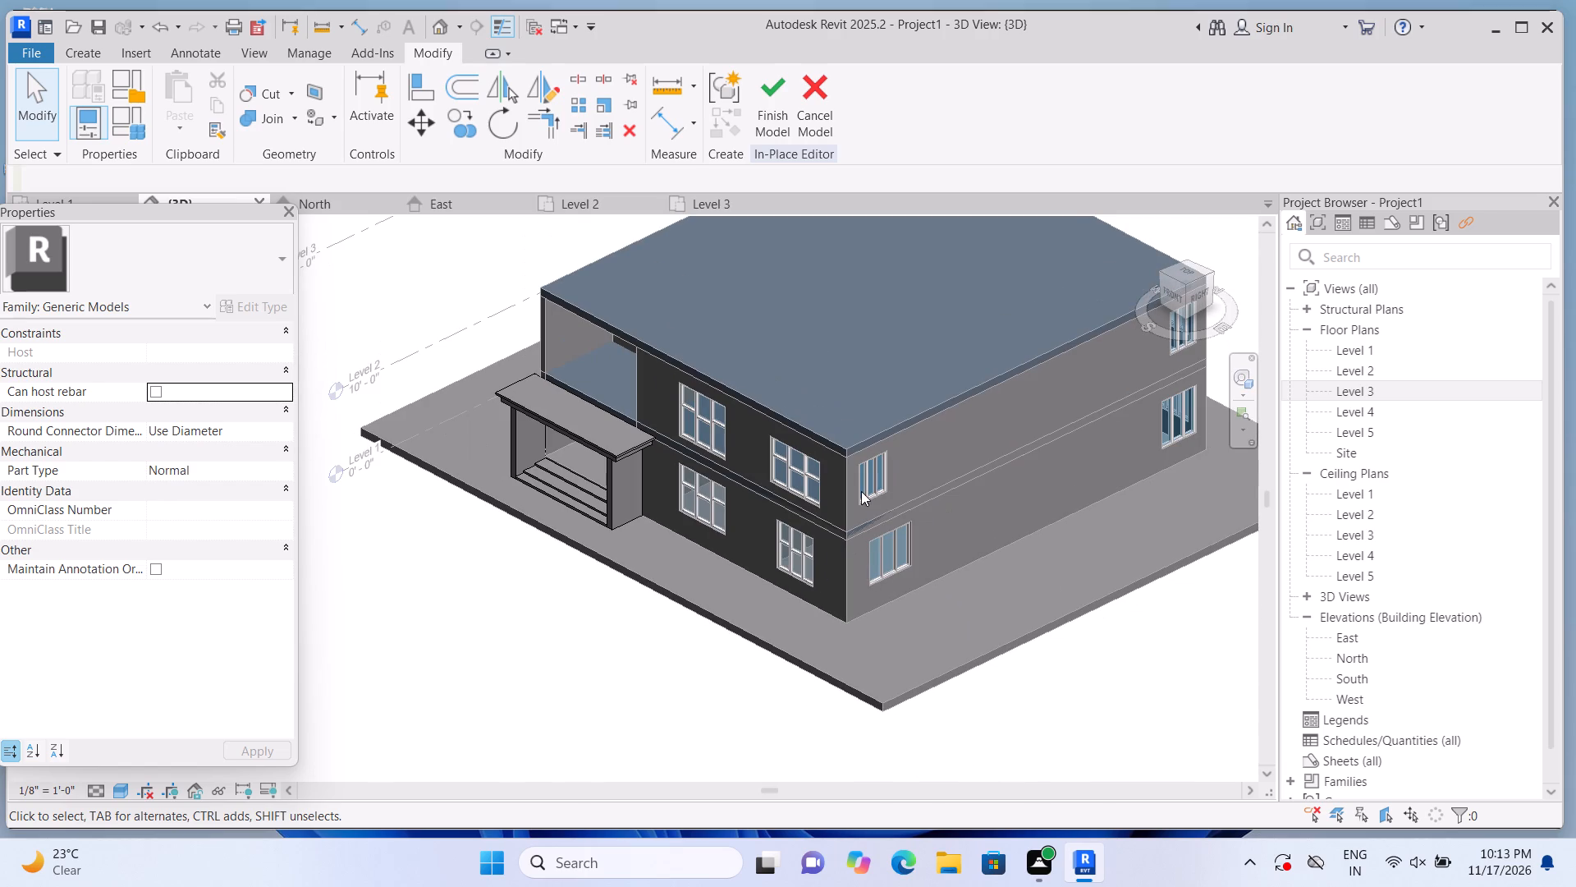
{"action": "scroll", "coordinate": [861, 492], "scroll_direction": "down", "scroll_amount": 2}
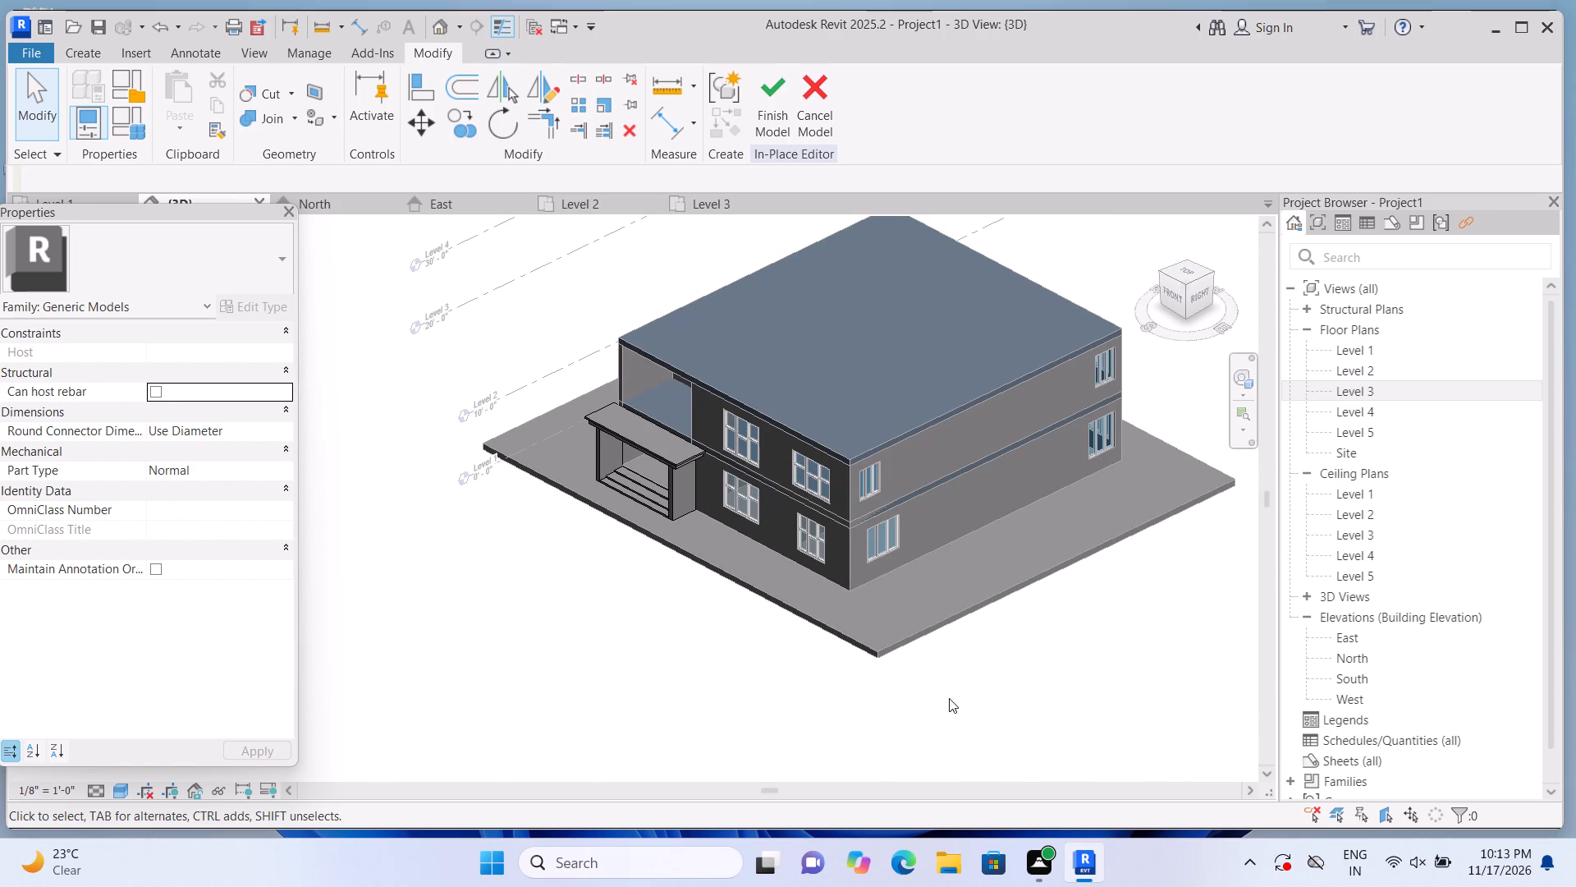
{"action": "middle_click_drag", "start_coordinate": [947, 691], "coordinate": [871, 434], "text": "shift"}
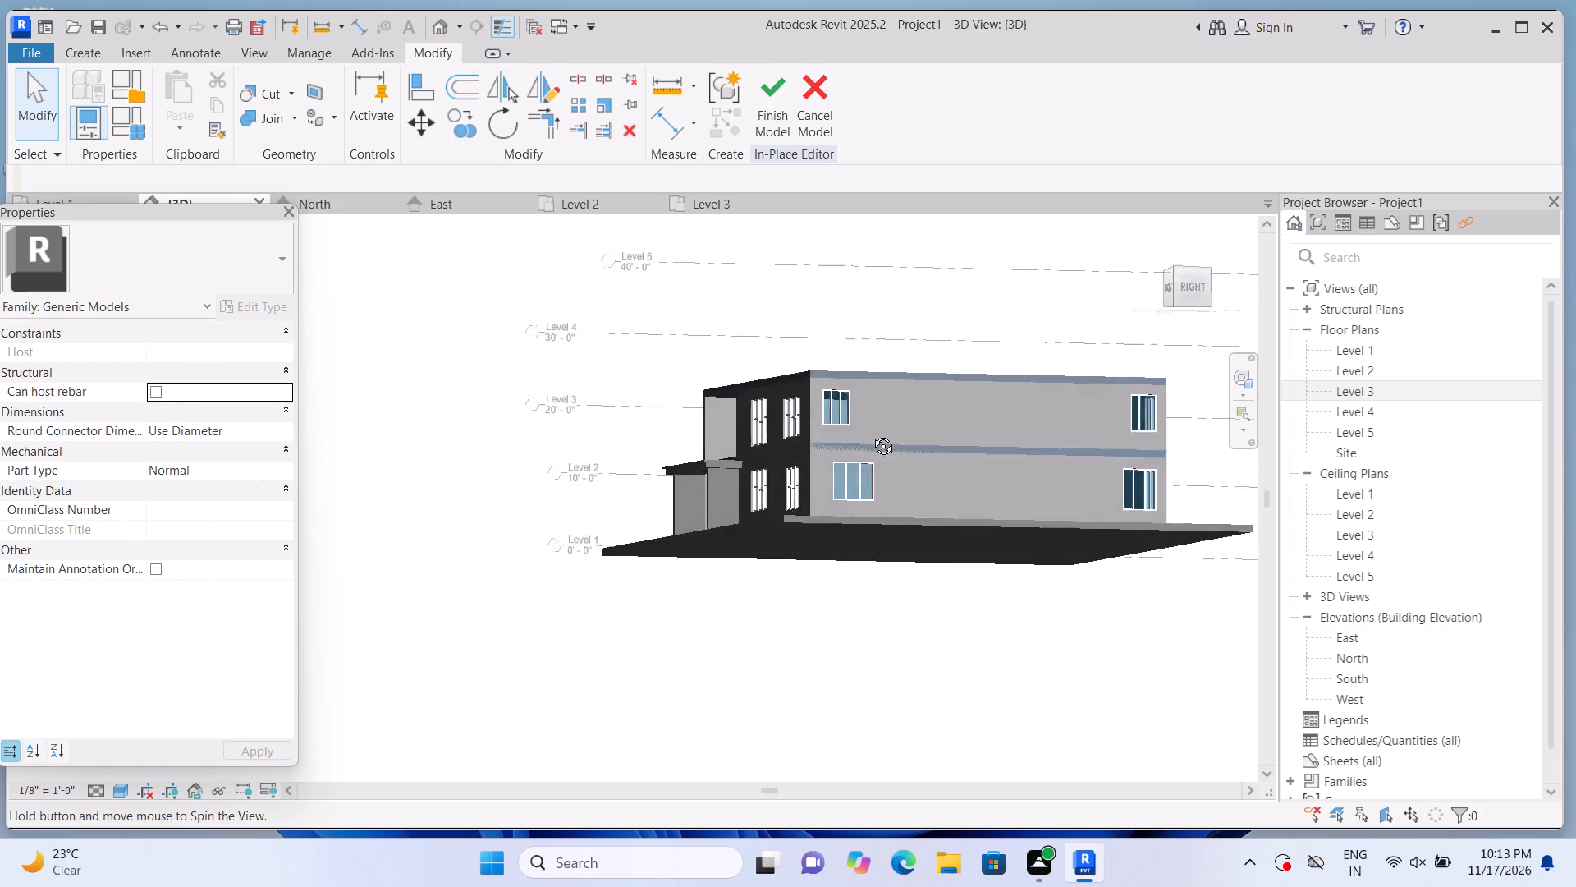
{"action": "middle_click_drag", "start_coordinate": [871, 434], "coordinate": [910, 596], "text": "shift"}
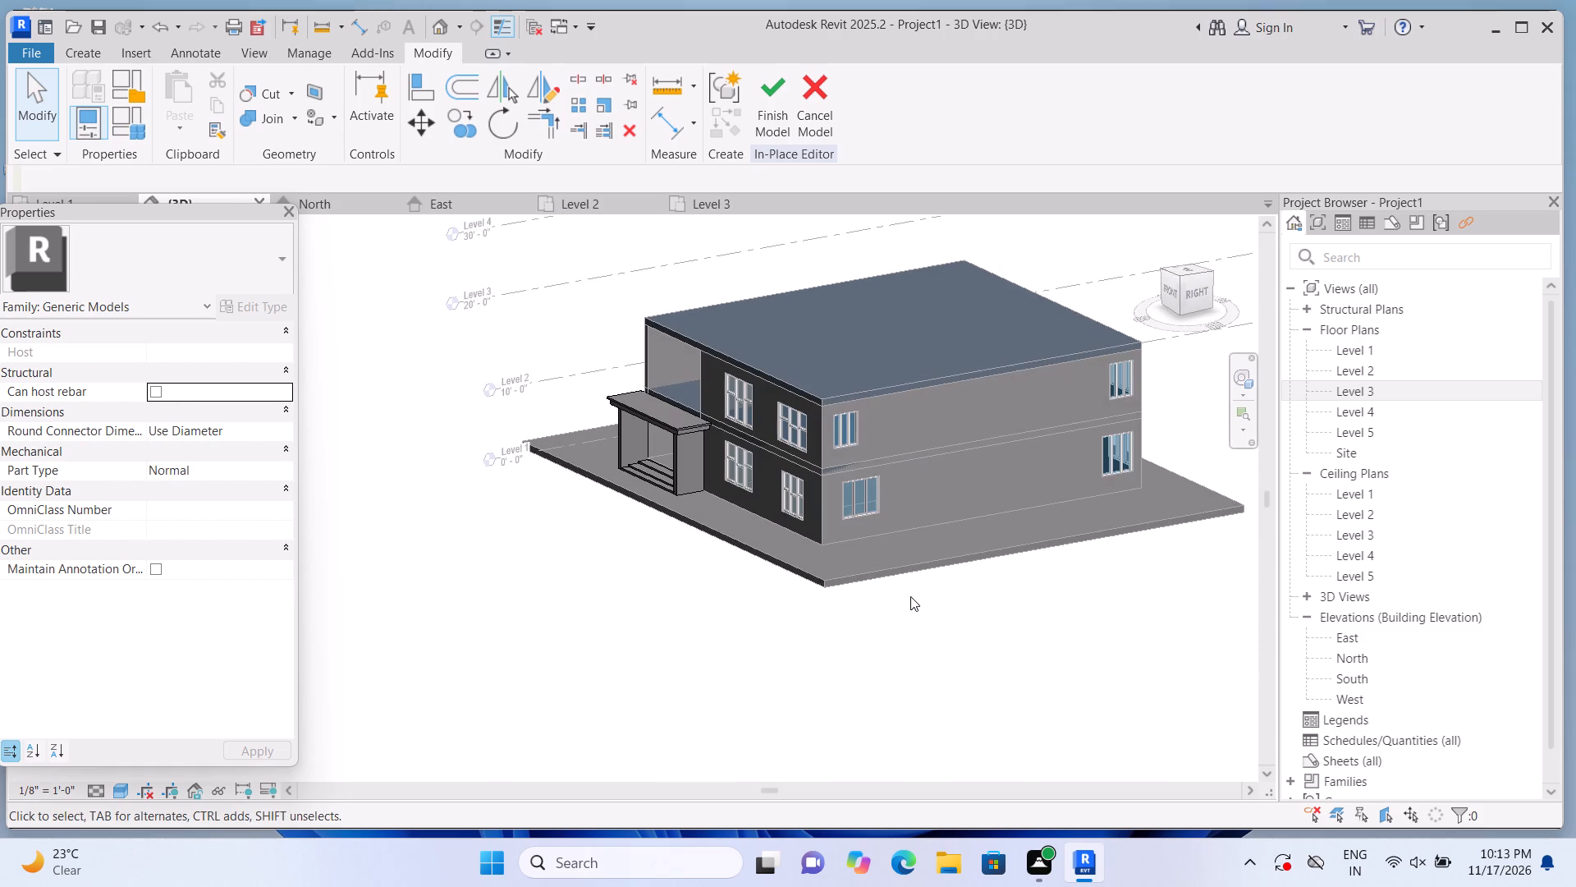
{"action": "middle_click", "coordinate": [912, 599]}
{"action": "scroll", "coordinate": [925, 602], "scroll_direction": "up", "scroll_amount": 2}
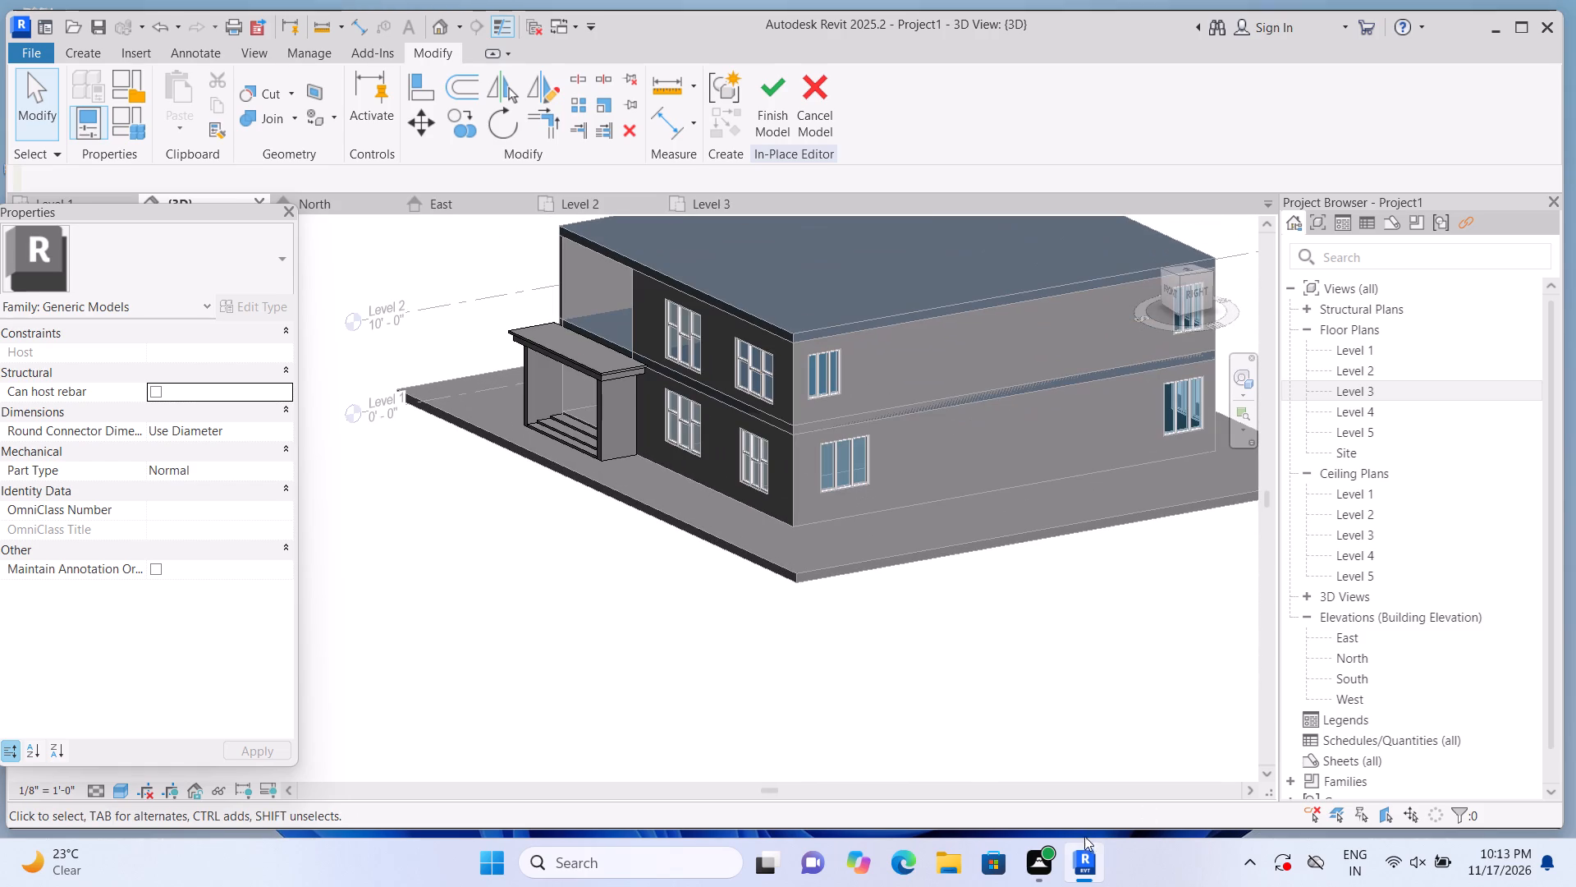
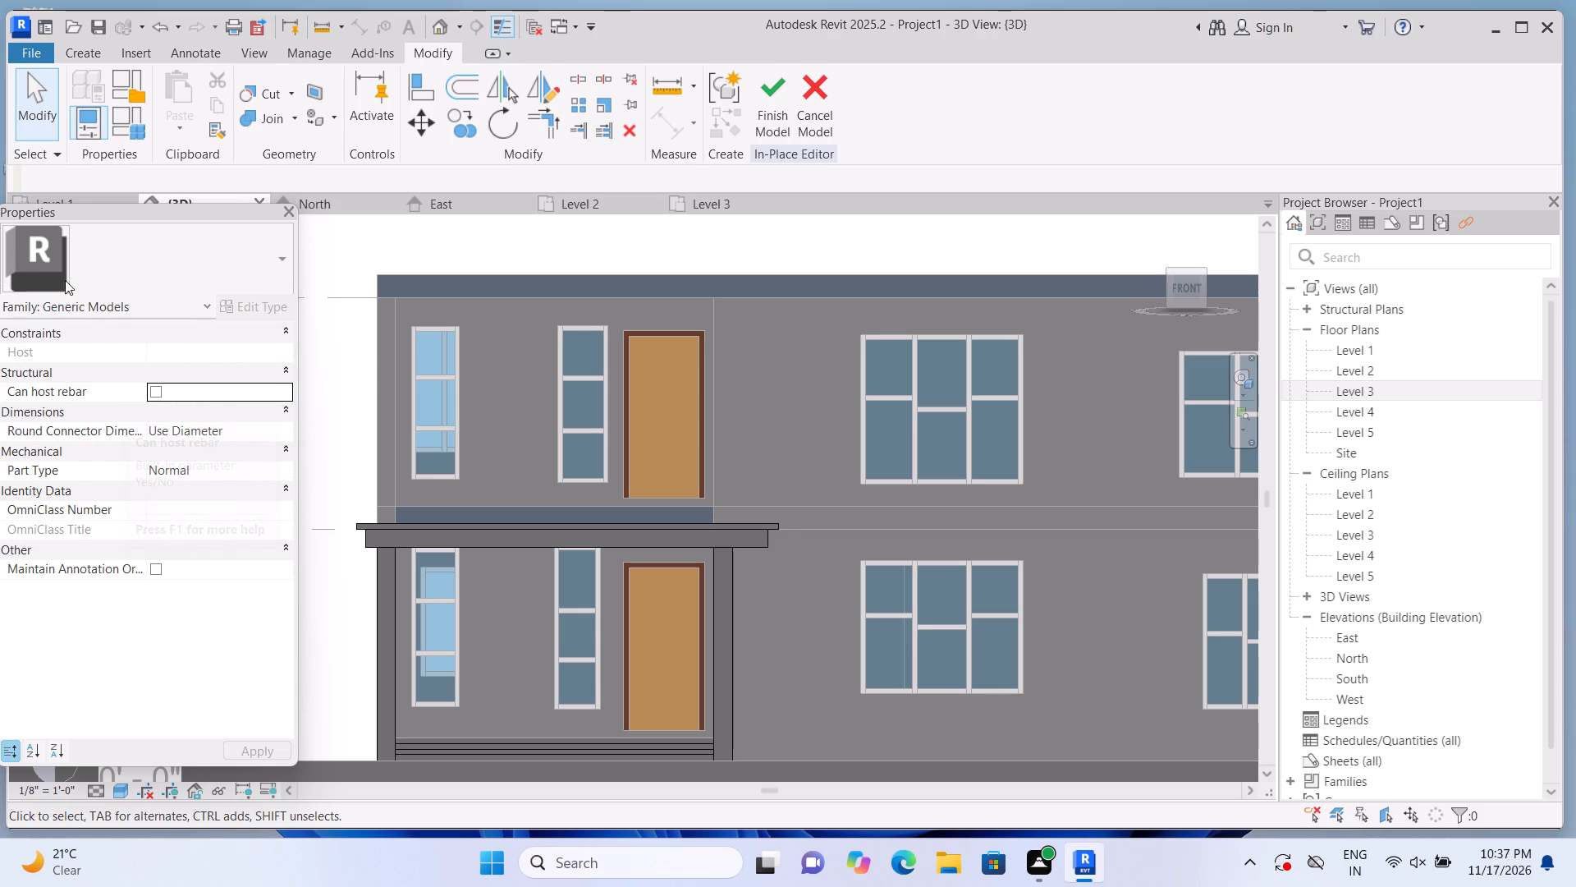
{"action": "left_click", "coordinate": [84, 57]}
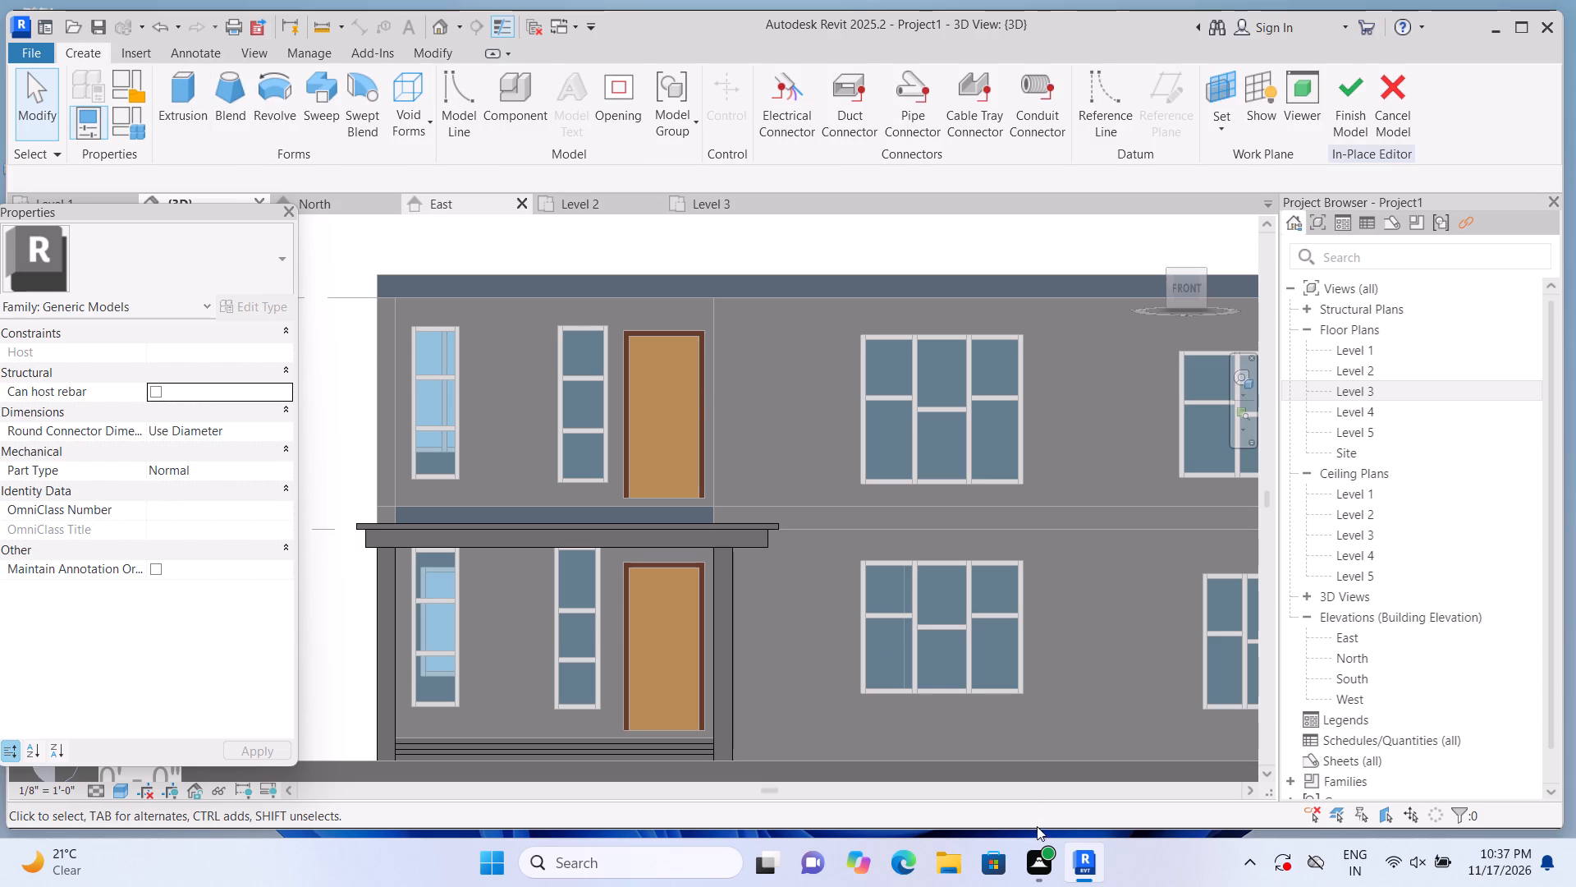
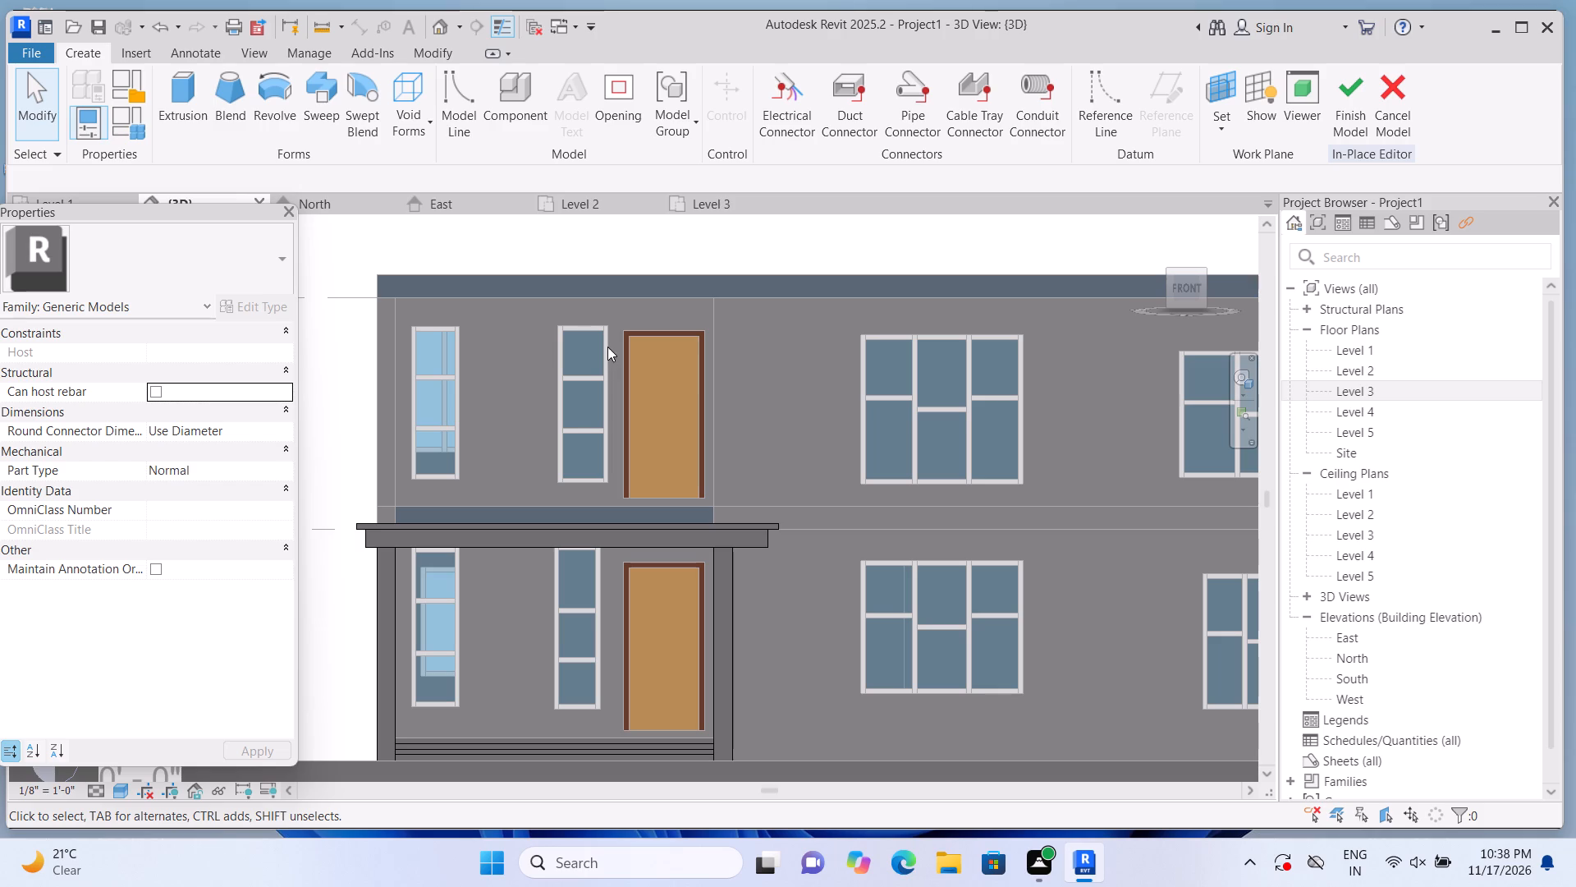
Extrude a rectangular band 14'-9" wide and 1'-0" deep just above the entrance canopy, using the lower roof's front face as work plane.
{"action": "scroll", "coordinate": [593, 353], "scroll_direction": "up", "scroll_amount": 1}
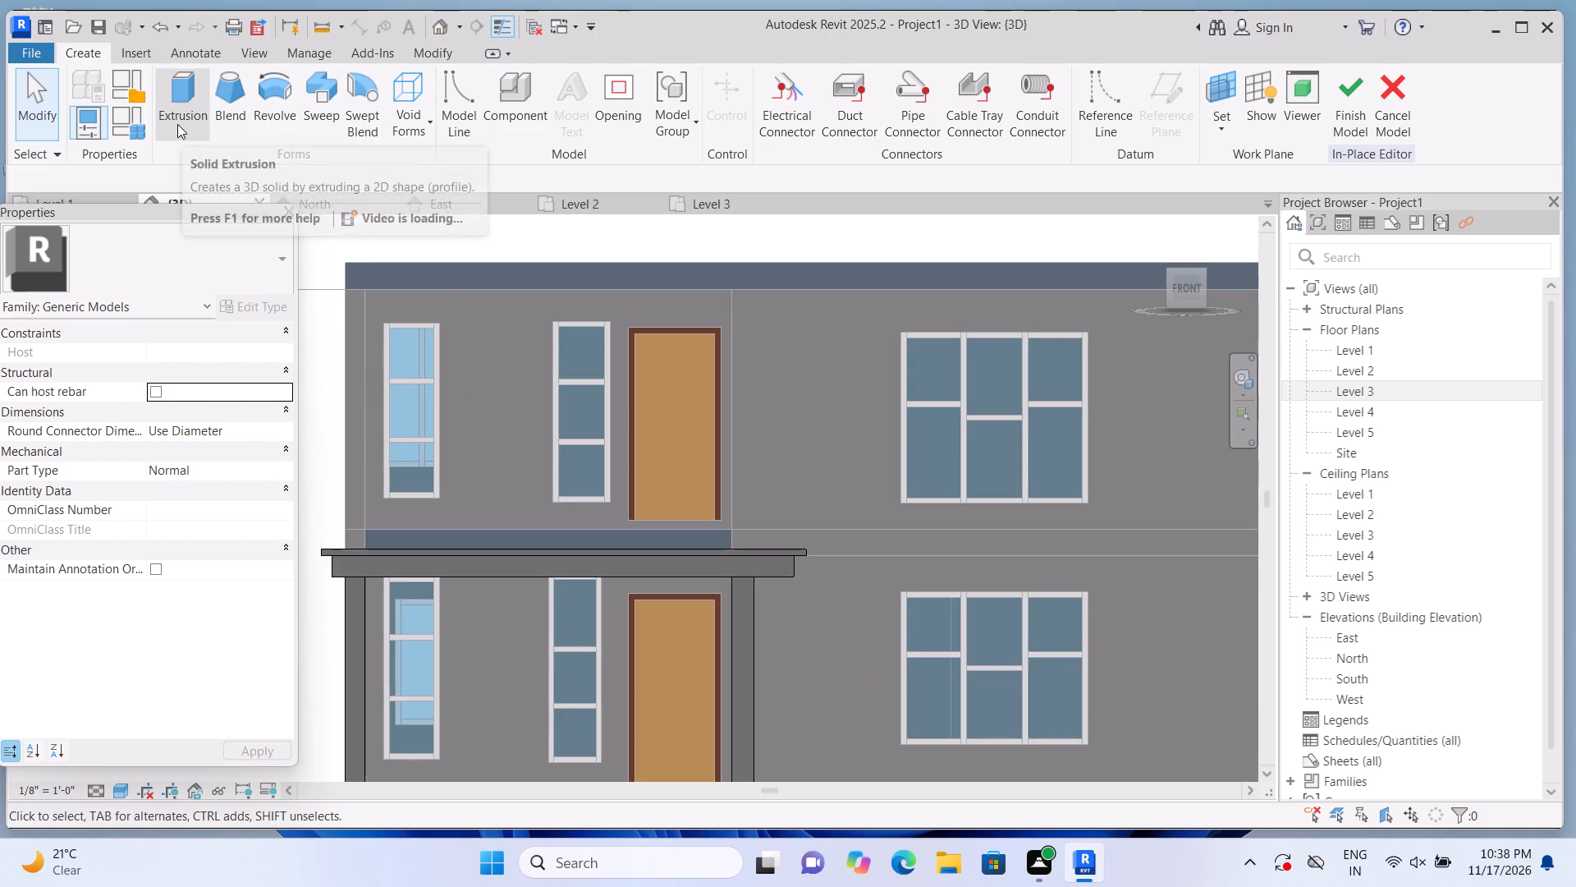
{"action": "left_click", "coordinate": [177, 124]}
{"action": "scroll", "coordinate": [364, 202], "scroll_direction": "down", "scroll_amount": 2}
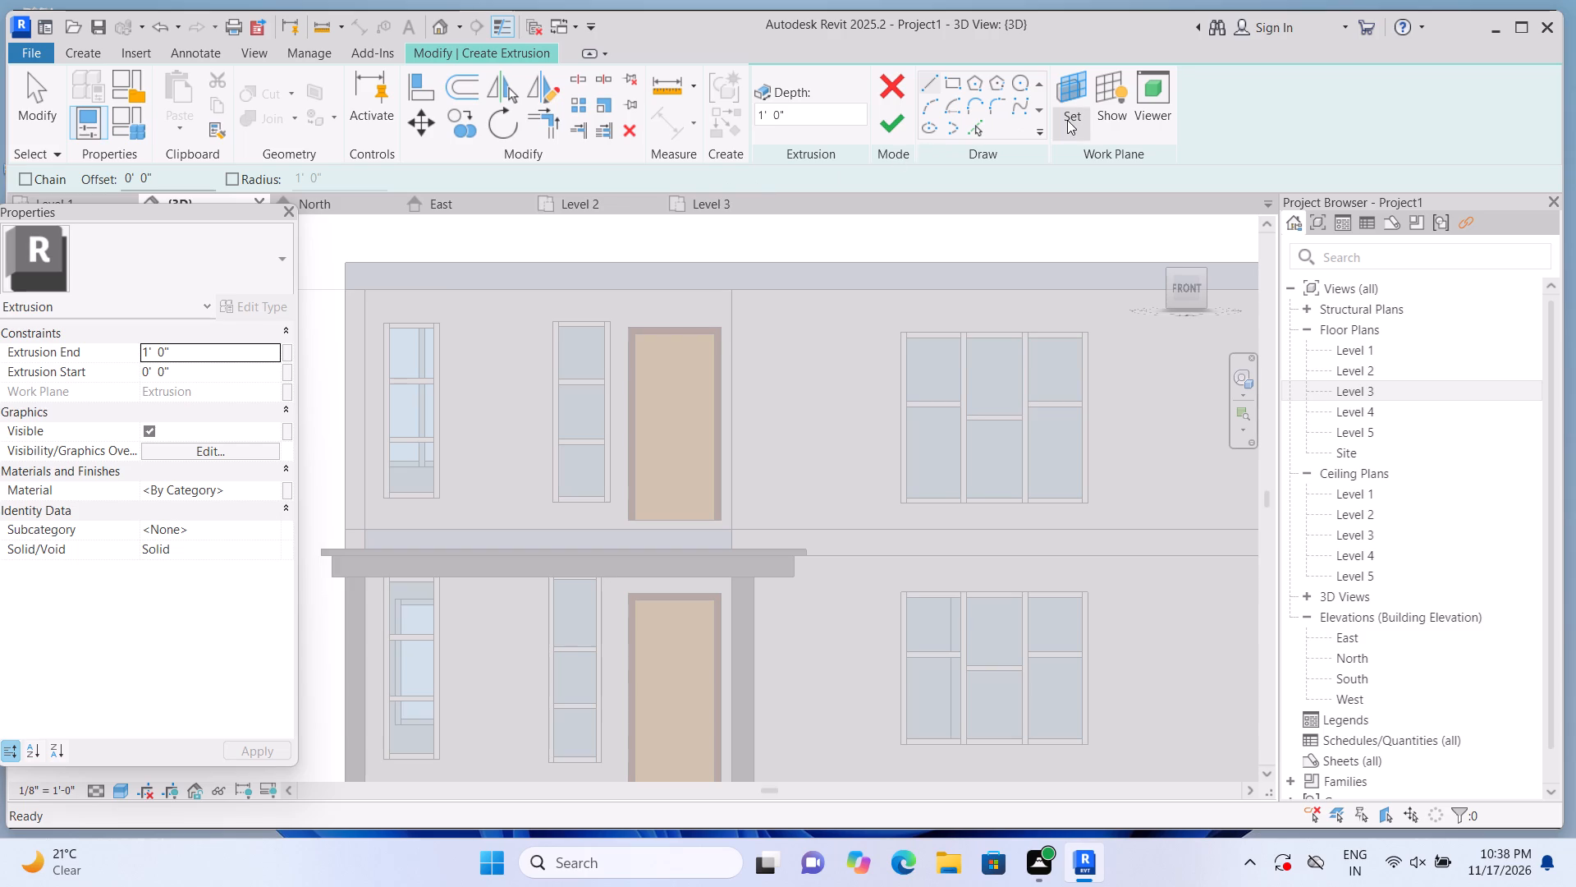
{"action": "left_click", "coordinate": [1067, 120]}
{"action": "left_click", "coordinate": [1082, 188]}
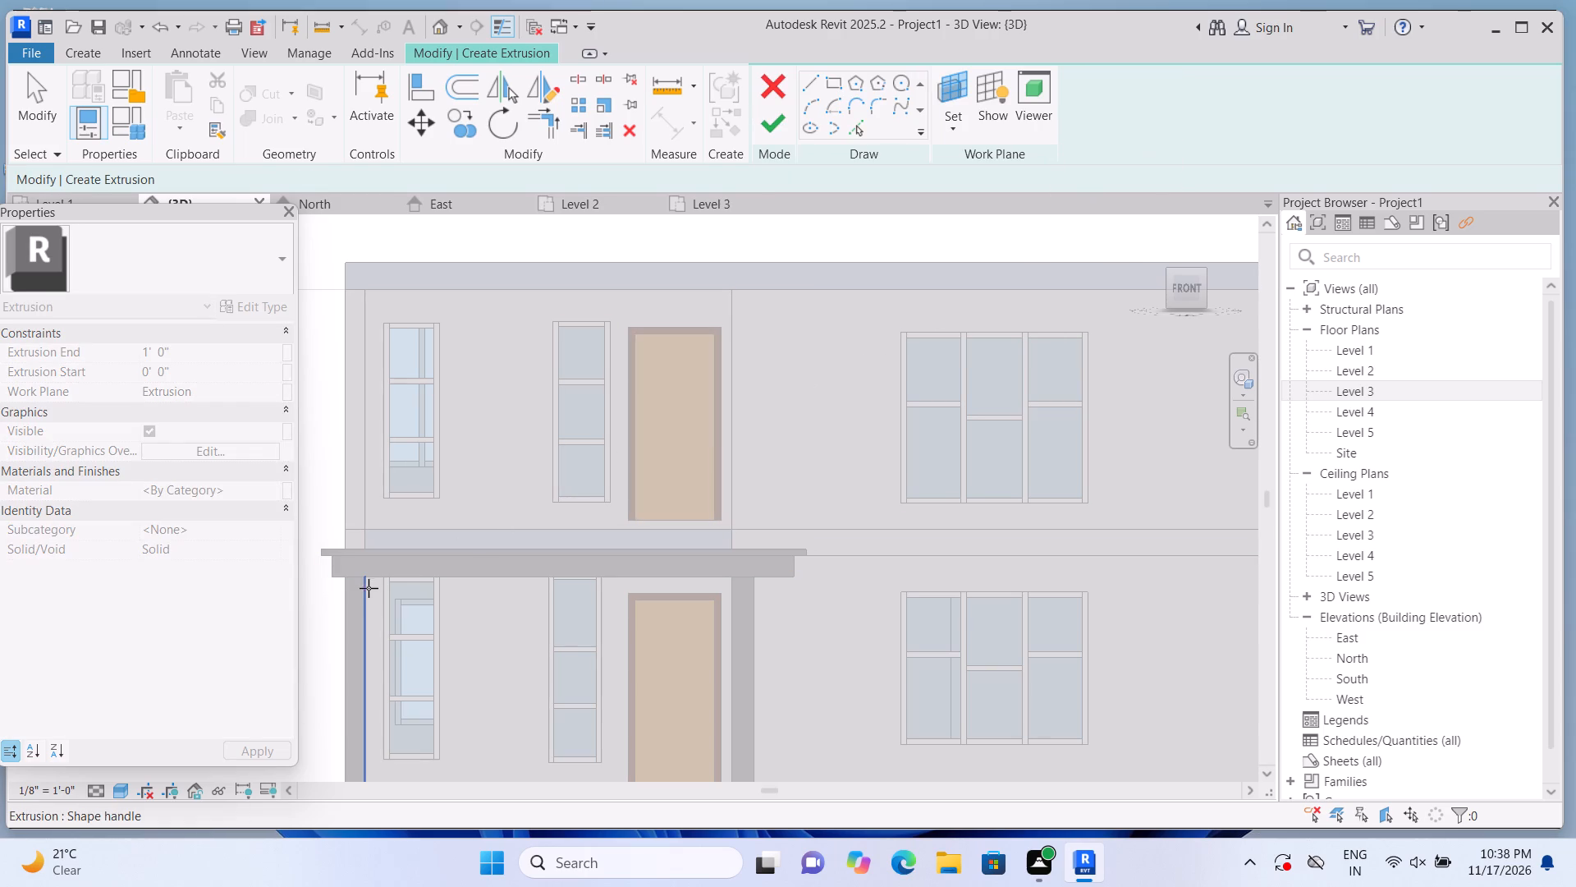
{"action": "scroll", "coordinate": [364, 590], "scroll_direction": "up", "scroll_amount": 1}
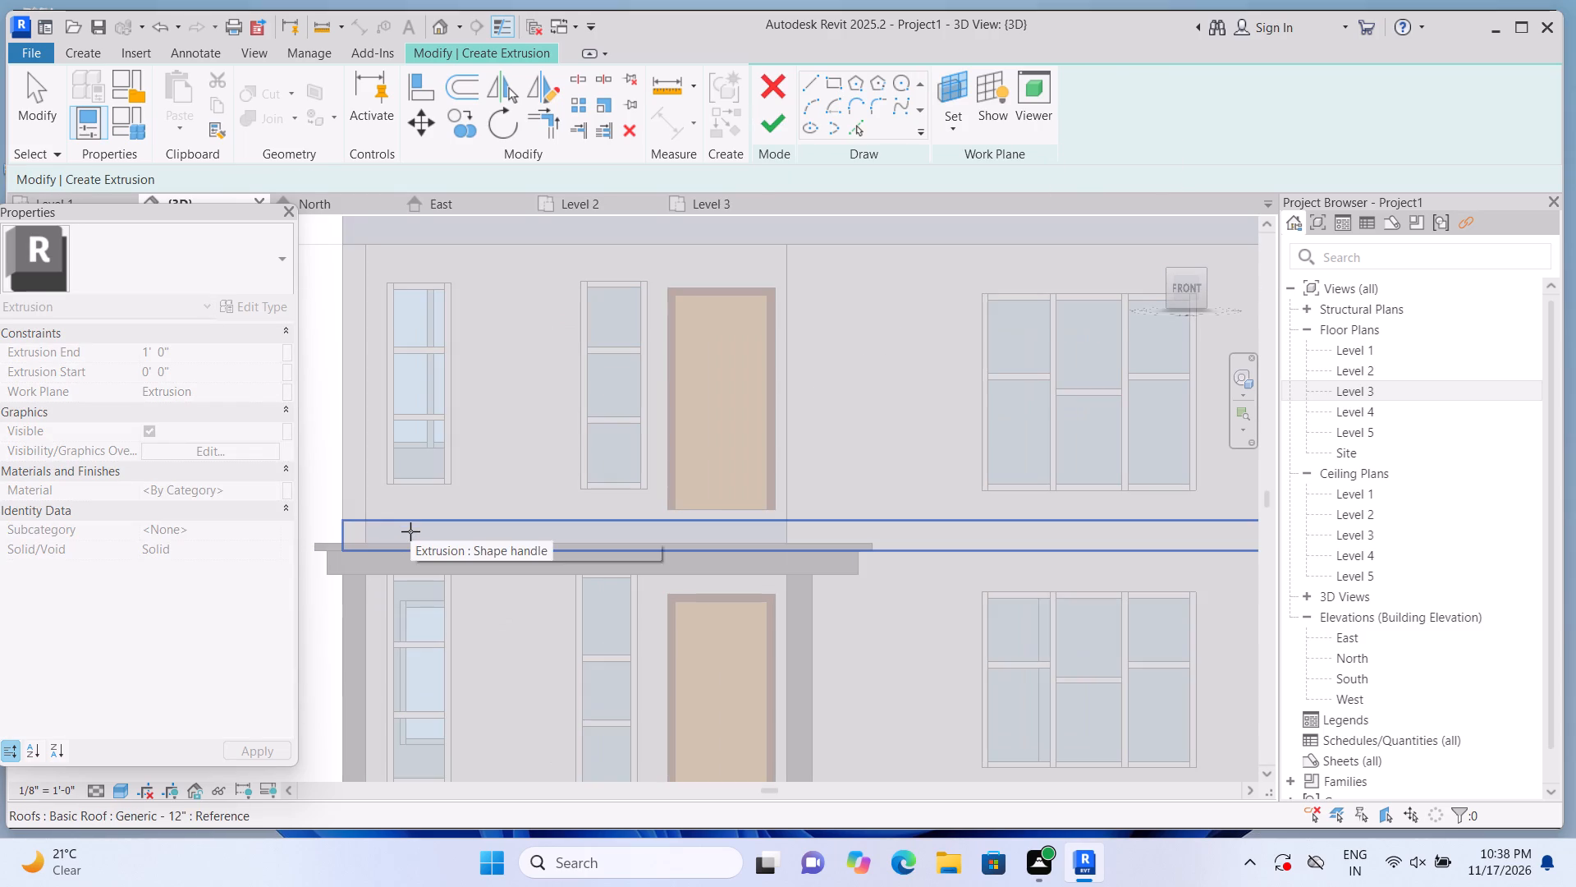
{"action": "left_click", "coordinate": [410, 531]}
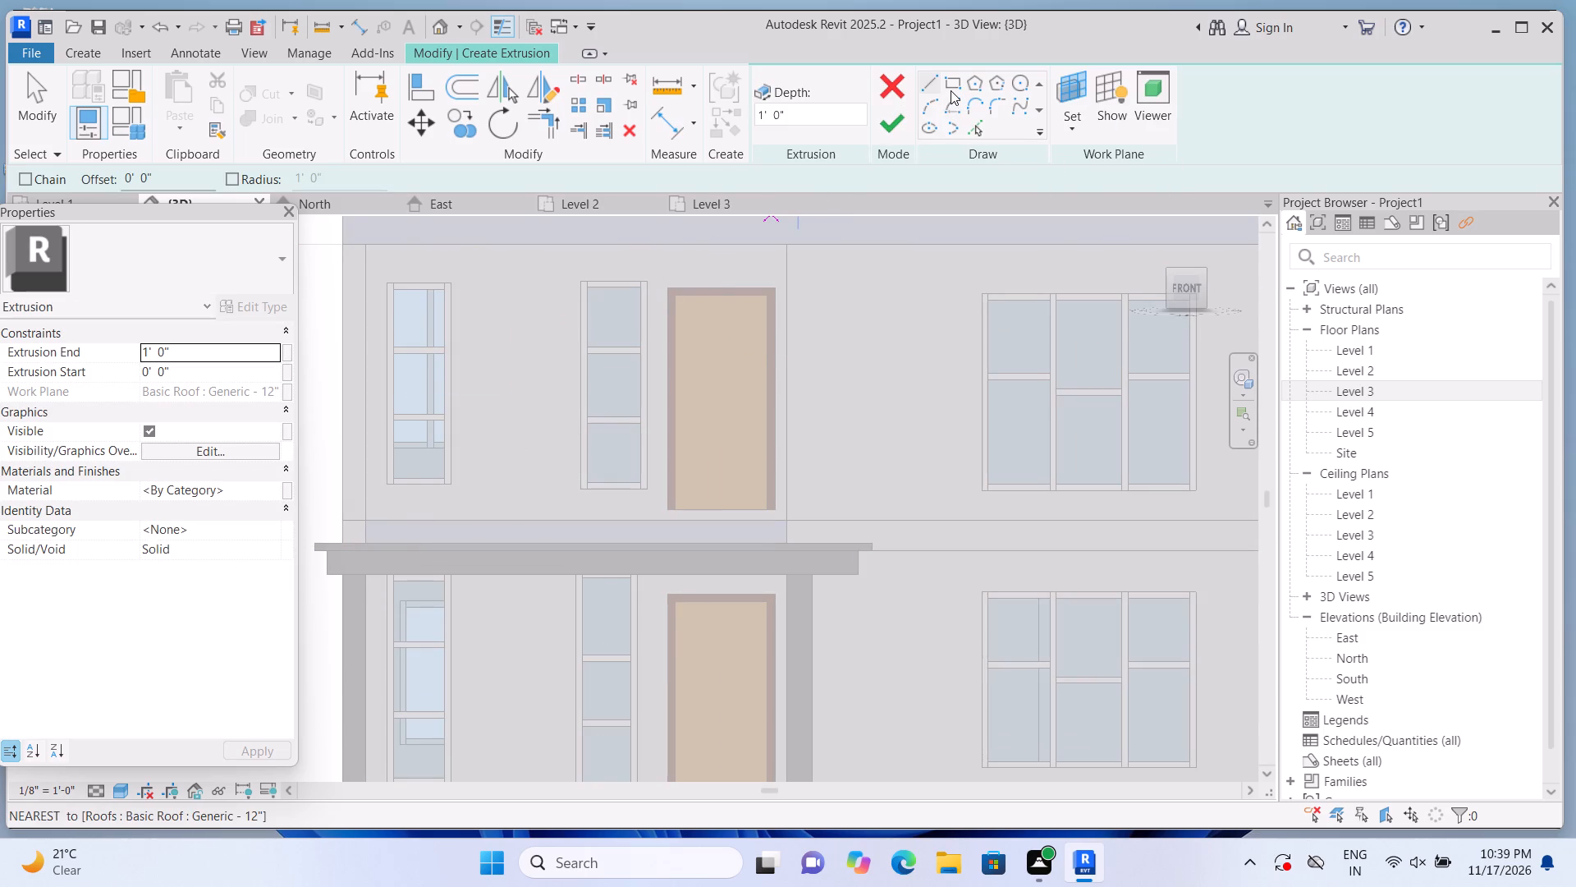
{"action": "left_click", "coordinate": [951, 90]}
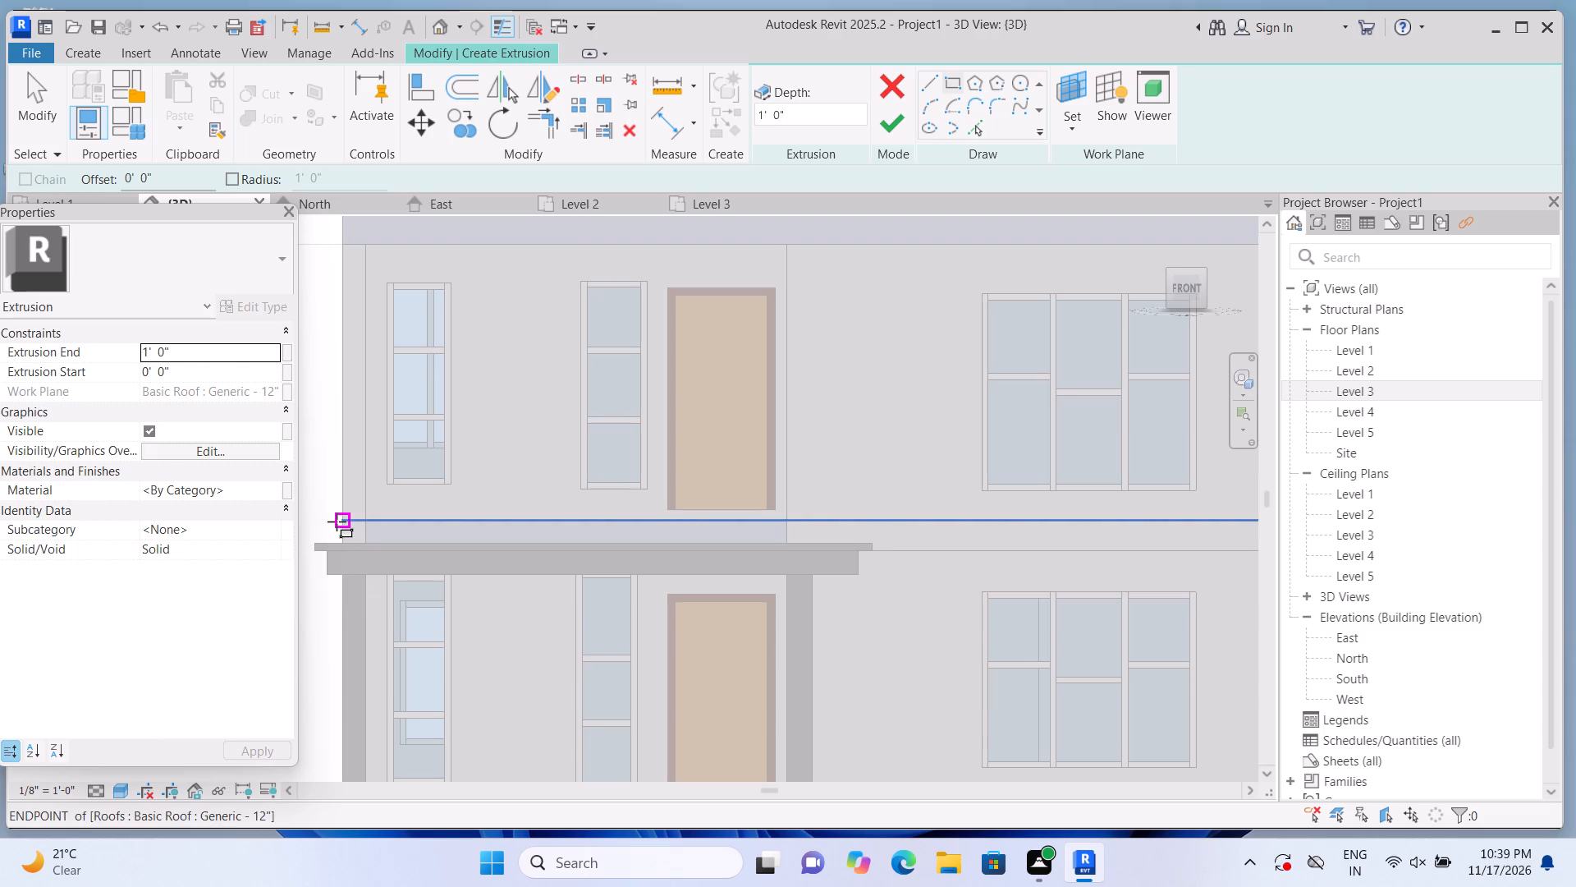
{"action": "left_click", "coordinate": [337, 522]}
{"action": "scroll", "coordinate": [763, 467], "scroll_direction": "up", "scroll_amount": 1}
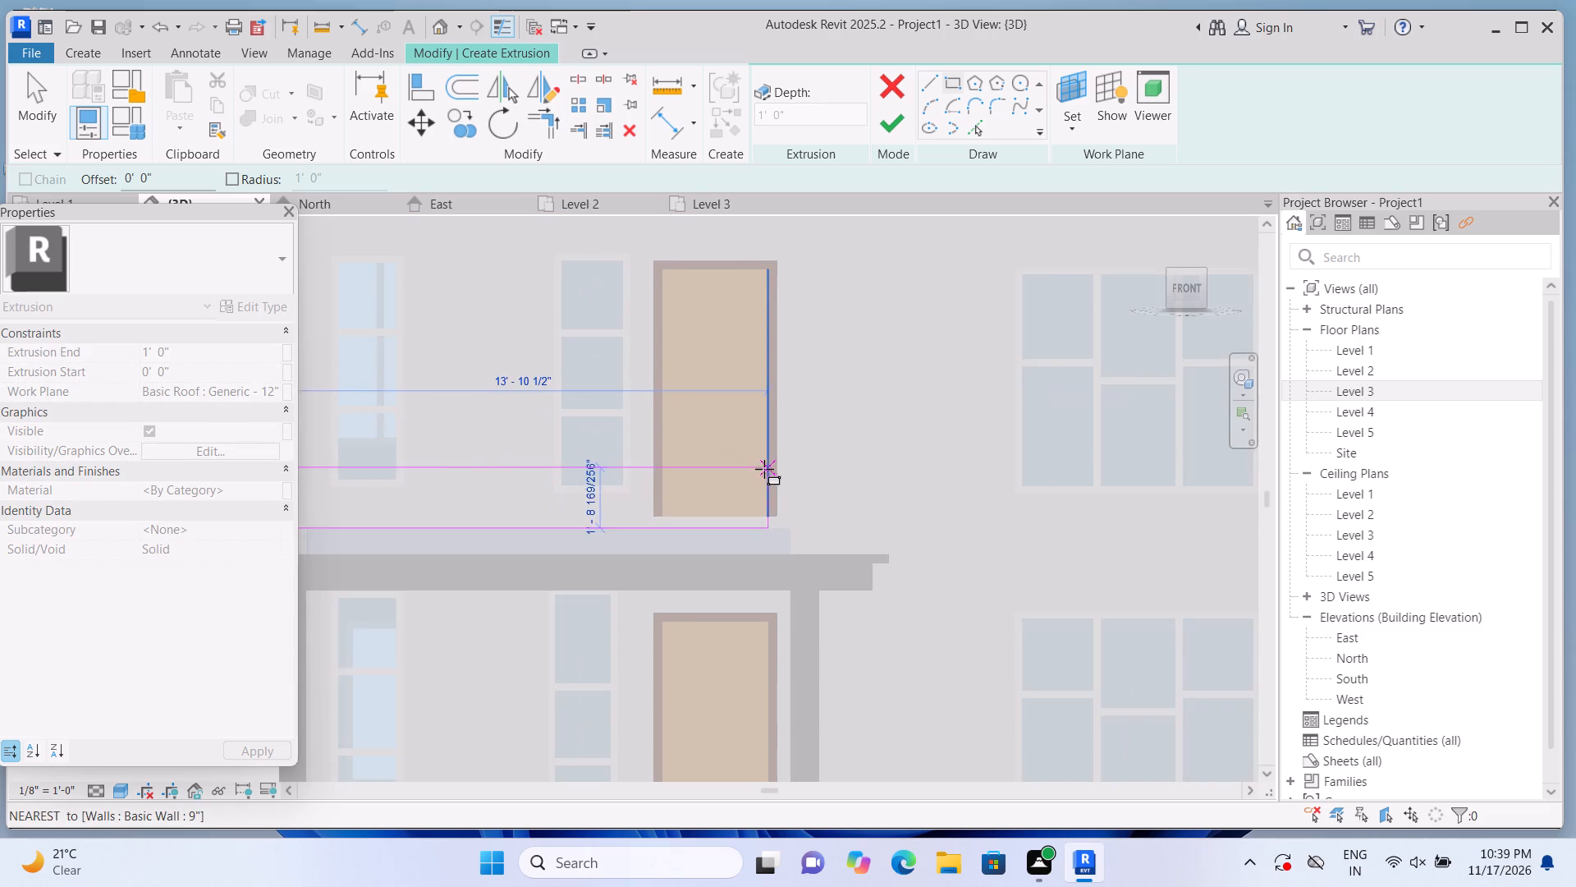
{"action": "scroll", "coordinate": [765, 470], "scroll_direction": "up", "scroll_amount": 1}
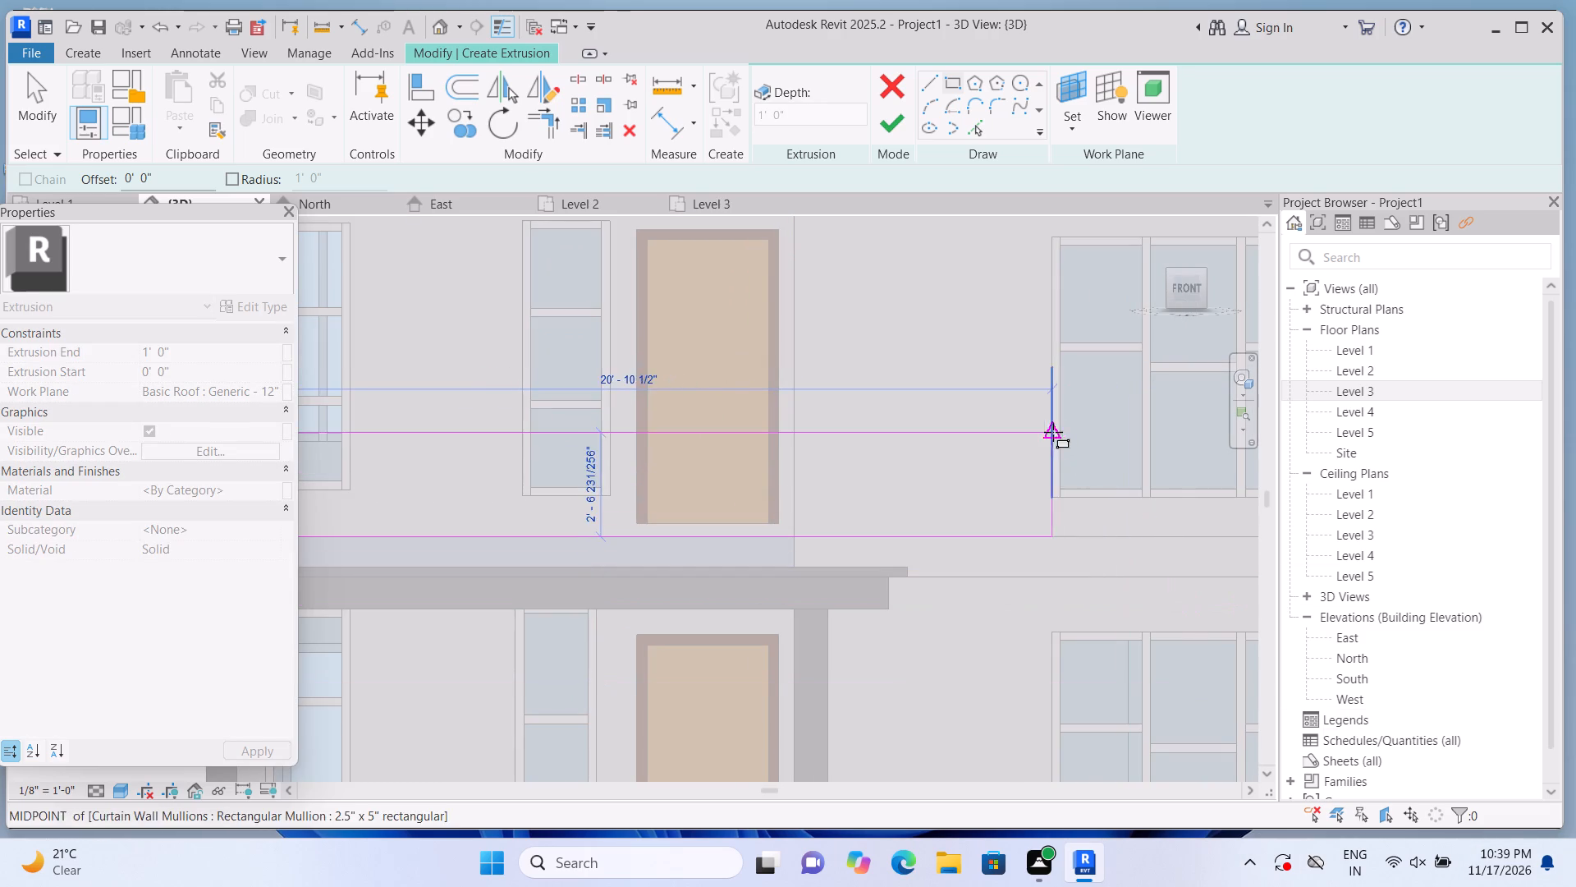
{"action": "scroll", "coordinate": [791, 475], "scroll_direction": "down", "scroll_amount": 4}
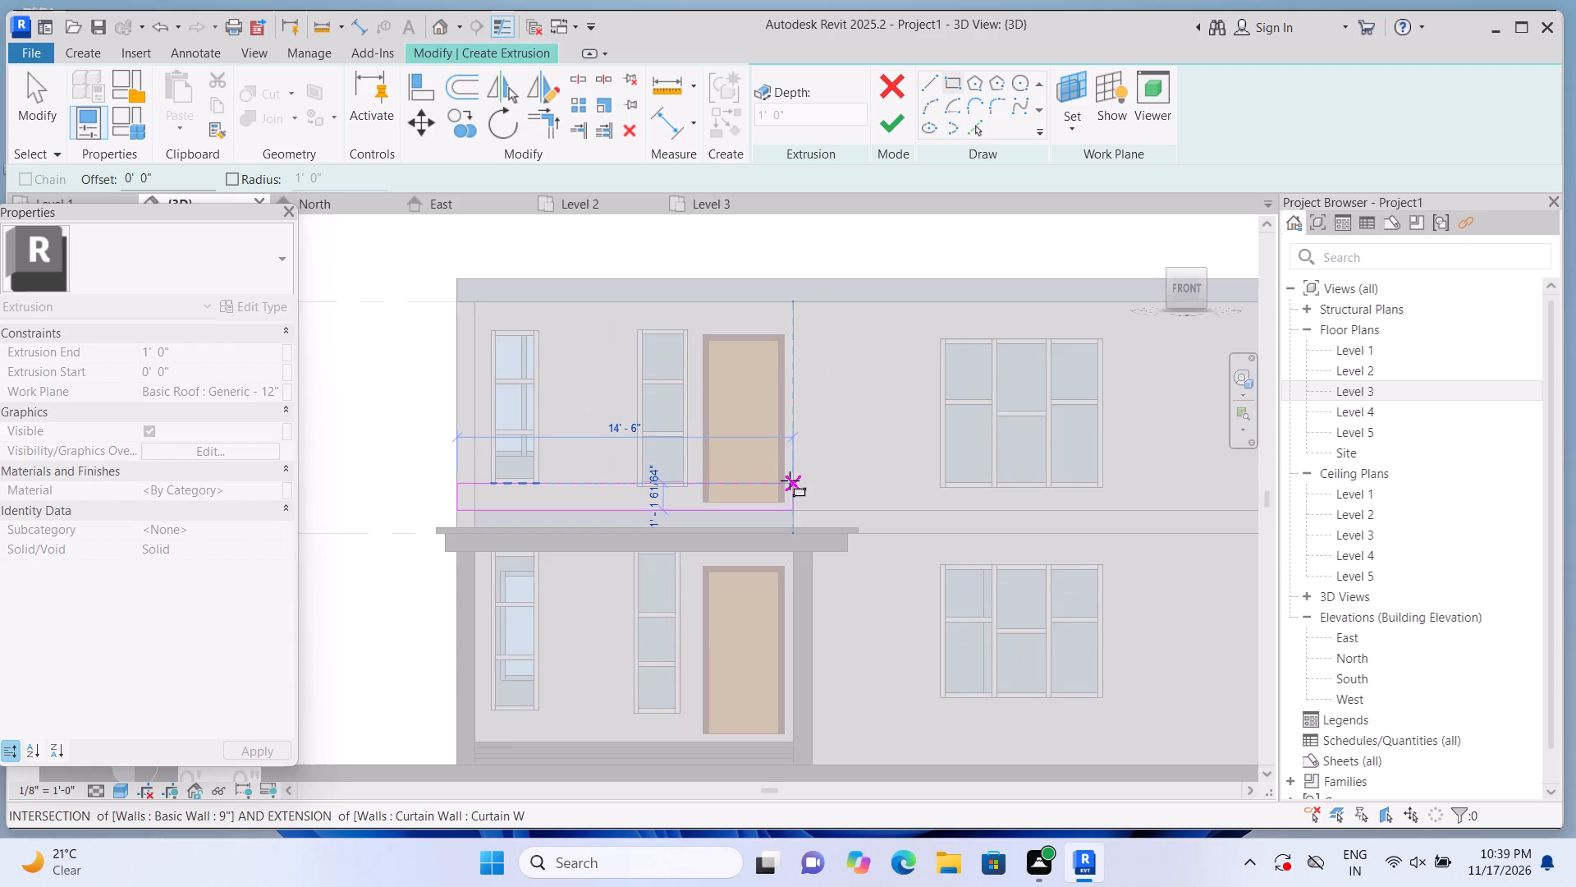
{"action": "scroll", "coordinate": [790, 480], "scroll_direction": "up", "scroll_amount": 7}
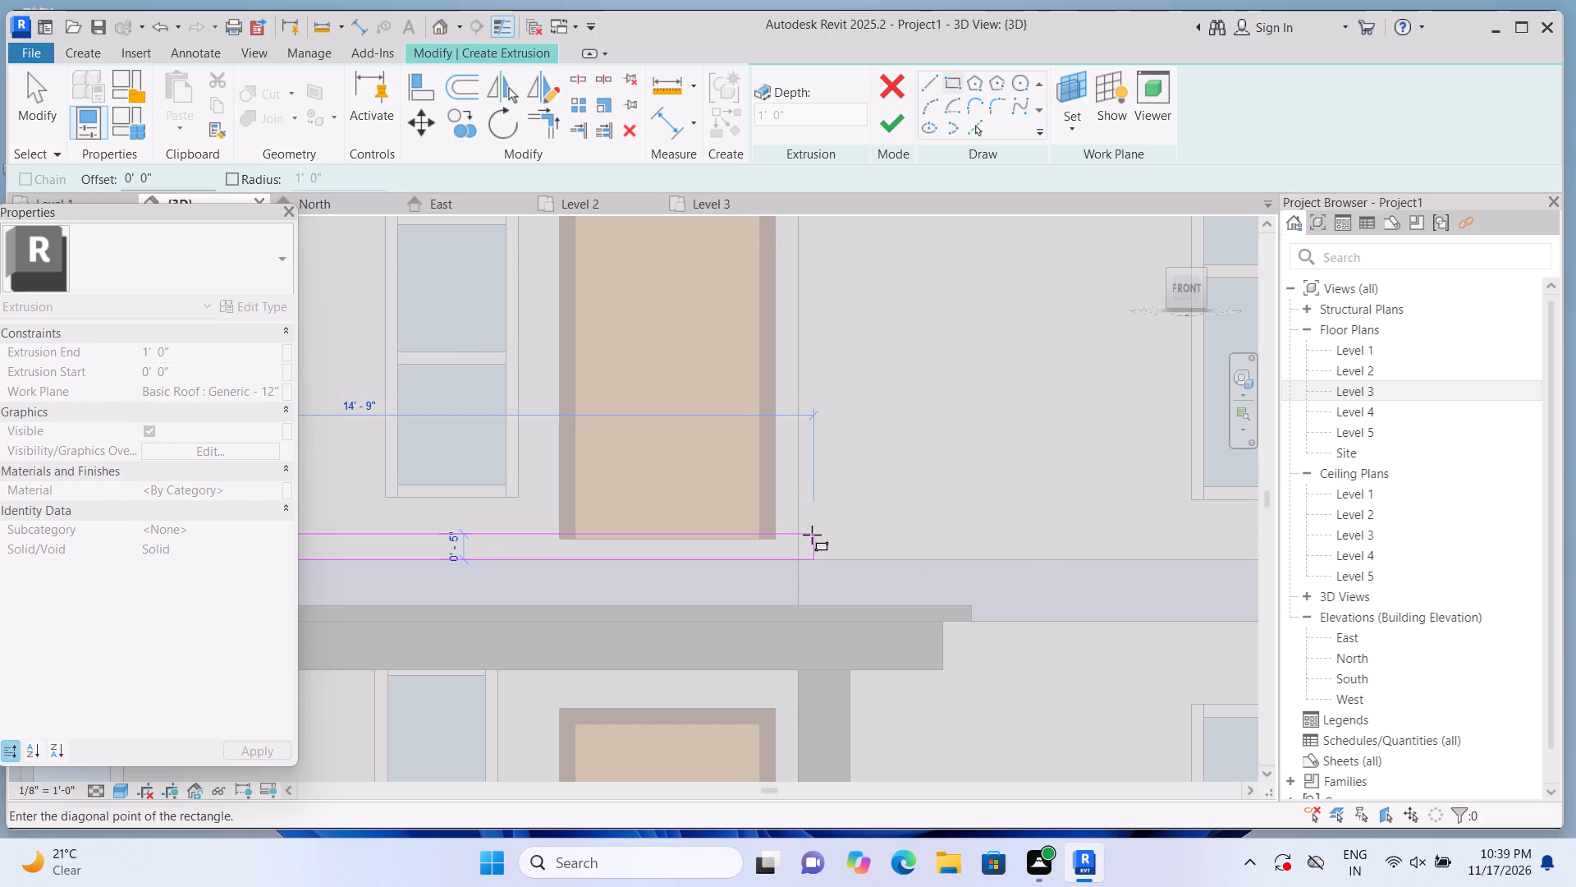
{"action": "left_click", "coordinate": [813, 525]}
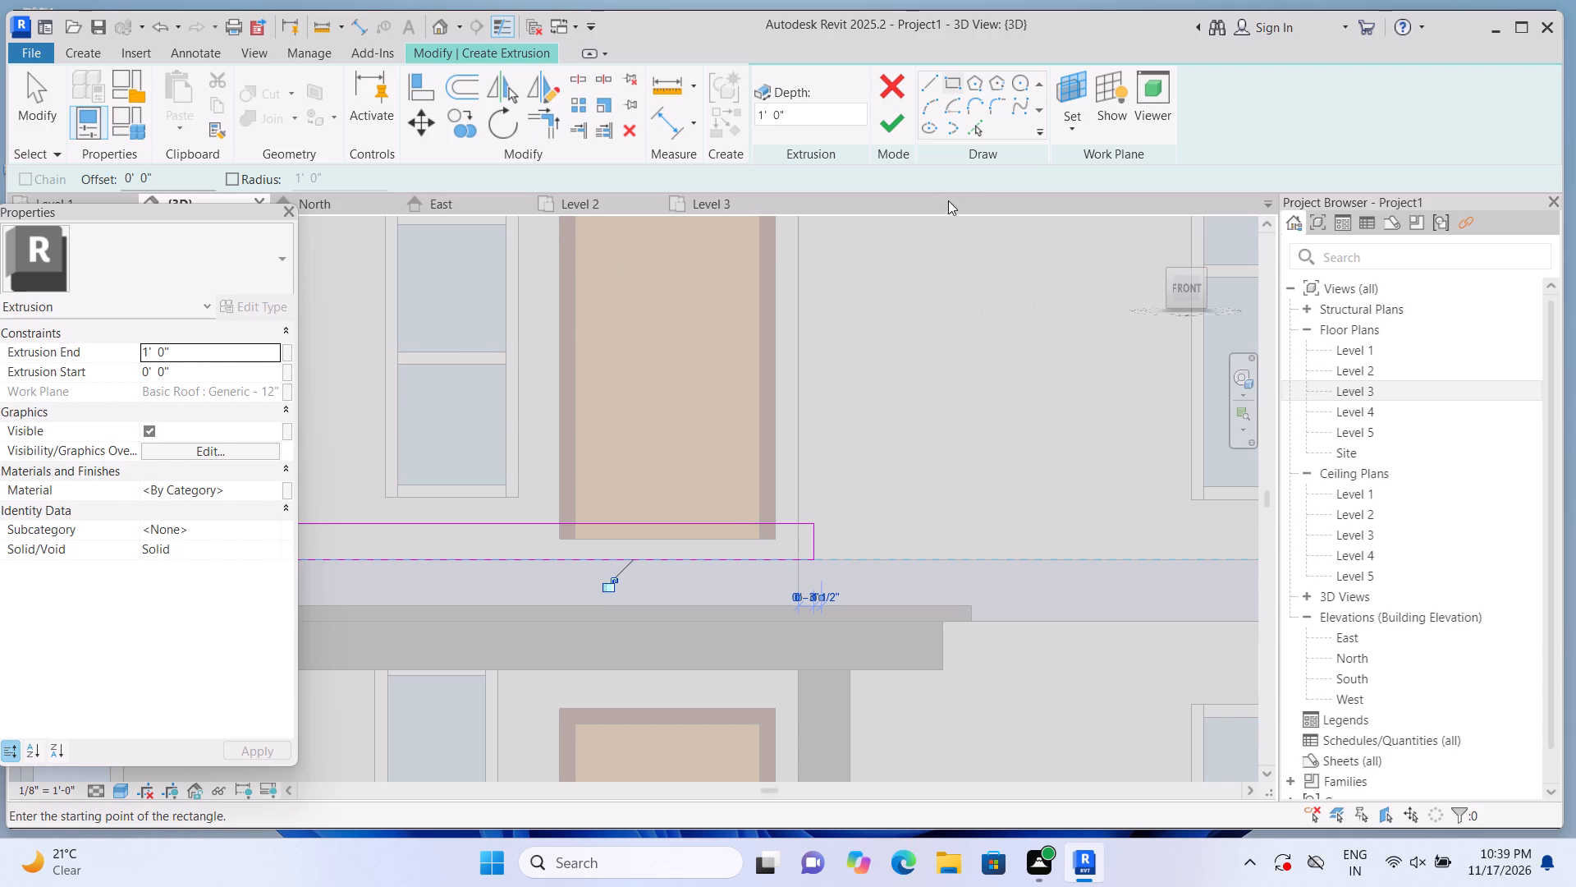
{"action": "left_click", "coordinate": [894, 128]}
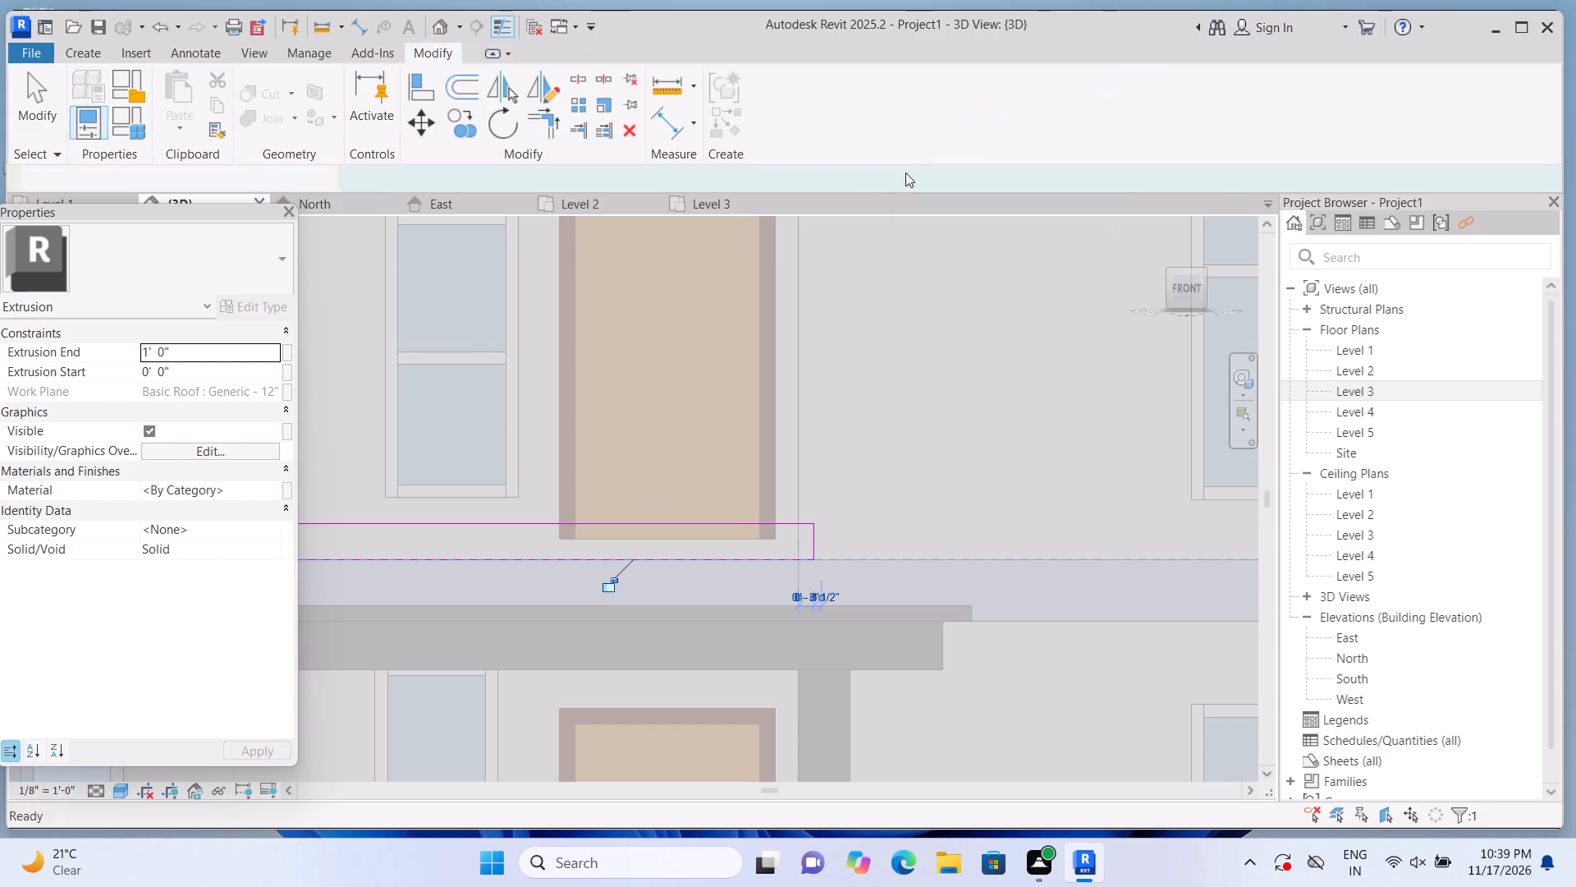
{"action": "scroll", "coordinate": [945, 399], "scroll_direction": "down", "scroll_amount": 7}
{"action": "left_click", "coordinate": [461, 379]}
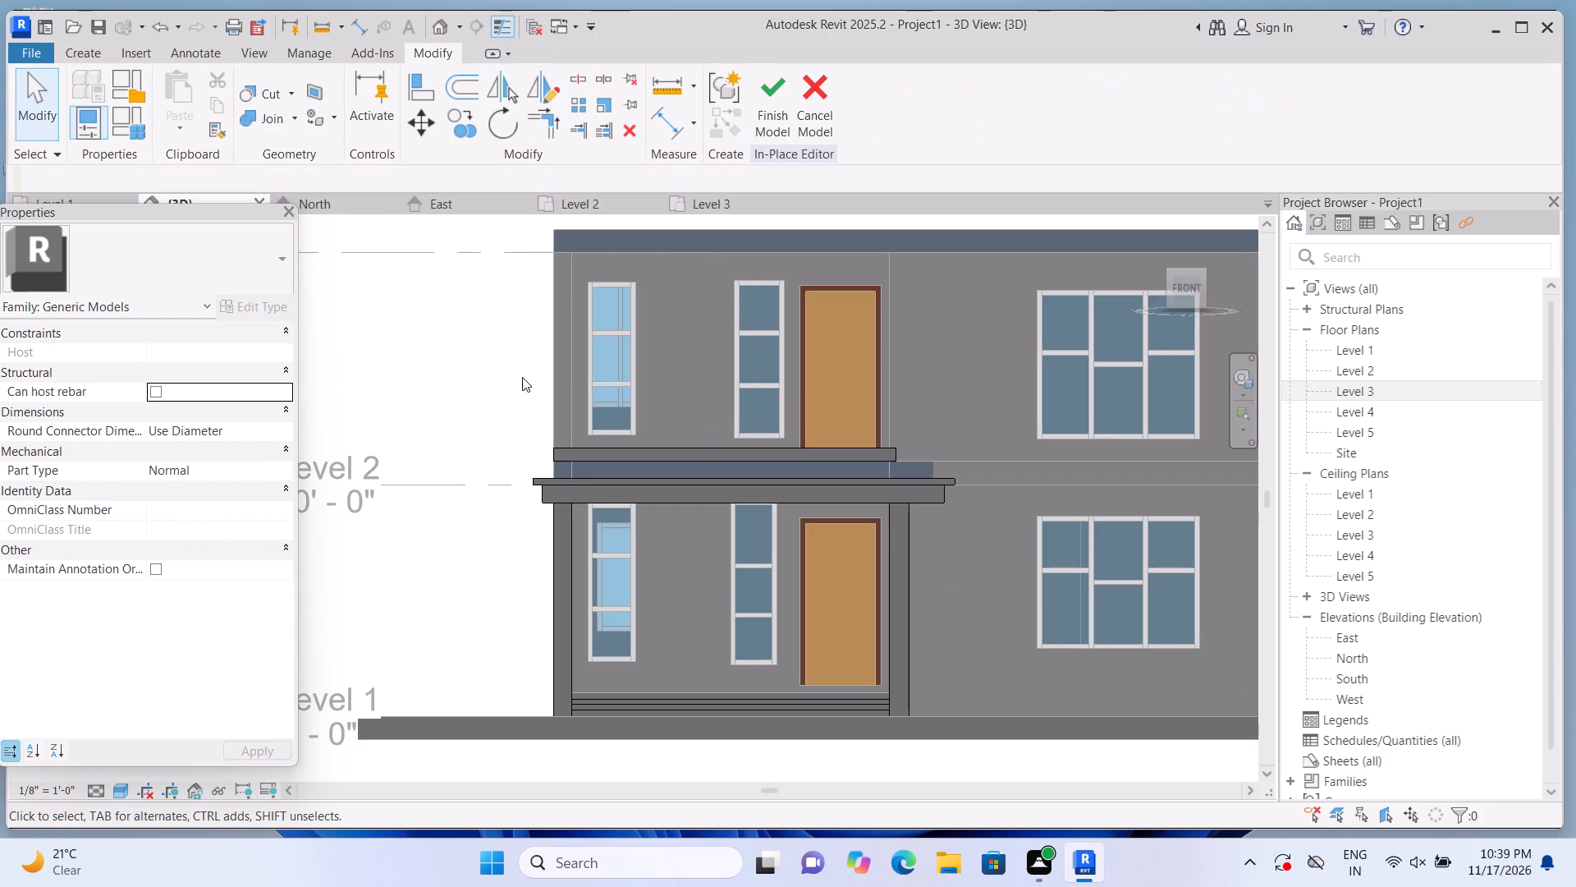
Stretch the new band's top edge upward to just below the upper-floor windows.
{"action": "scroll", "coordinate": [586, 378], "scroll_direction": "up", "scroll_amount": 3}
{"action": "scroll", "coordinate": [850, 449], "scroll_direction": "up", "scroll_amount": 1}
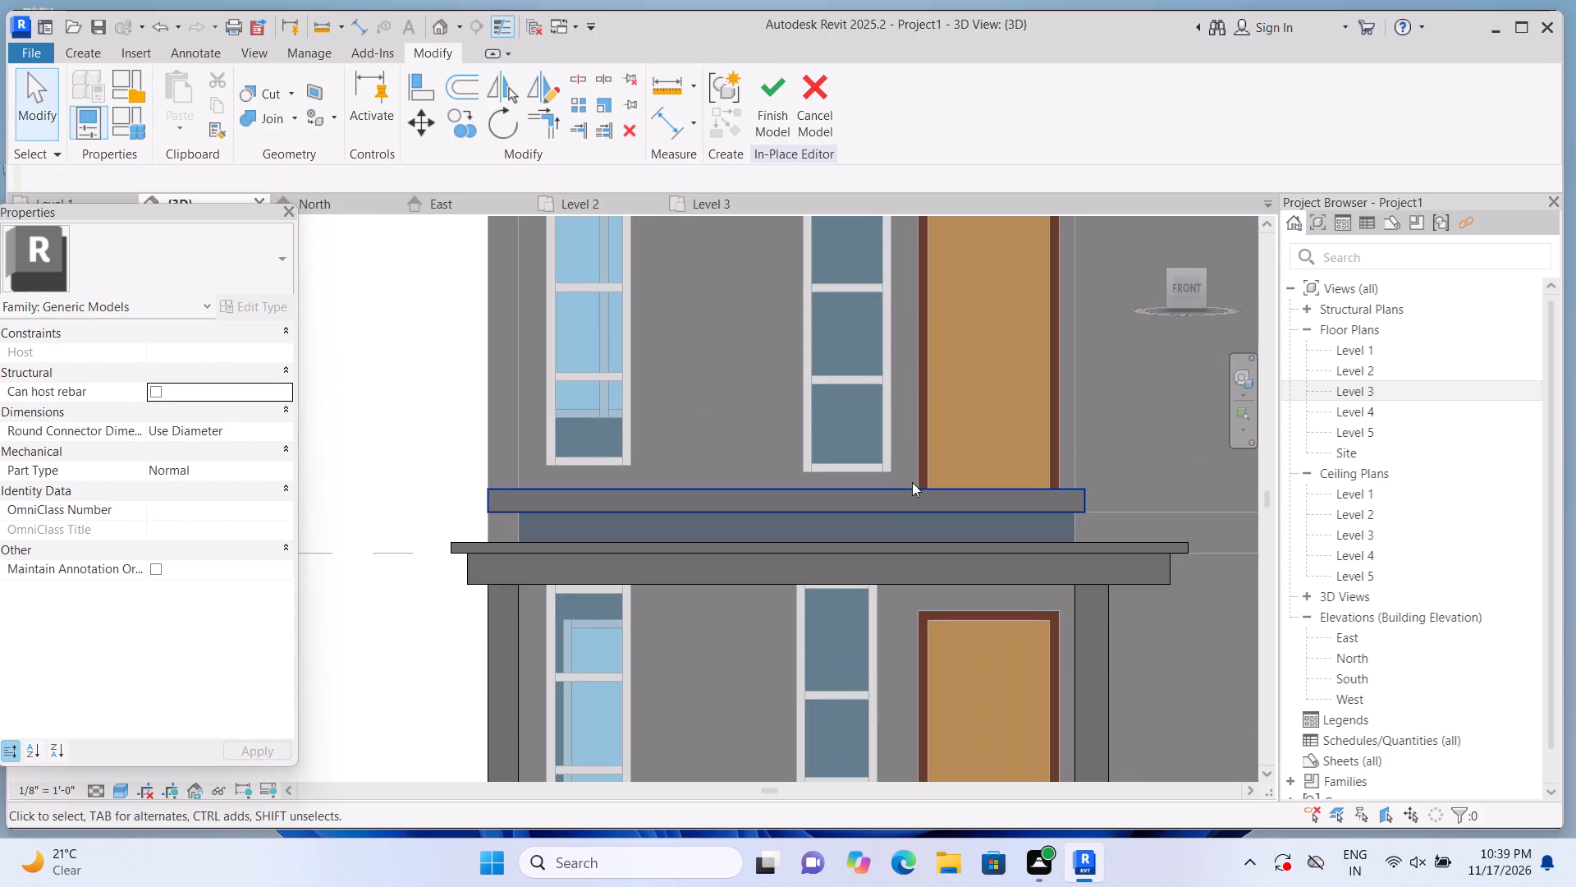
{"action": "scroll", "coordinate": [758, 443], "scroll_direction": "down", "scroll_amount": 2}
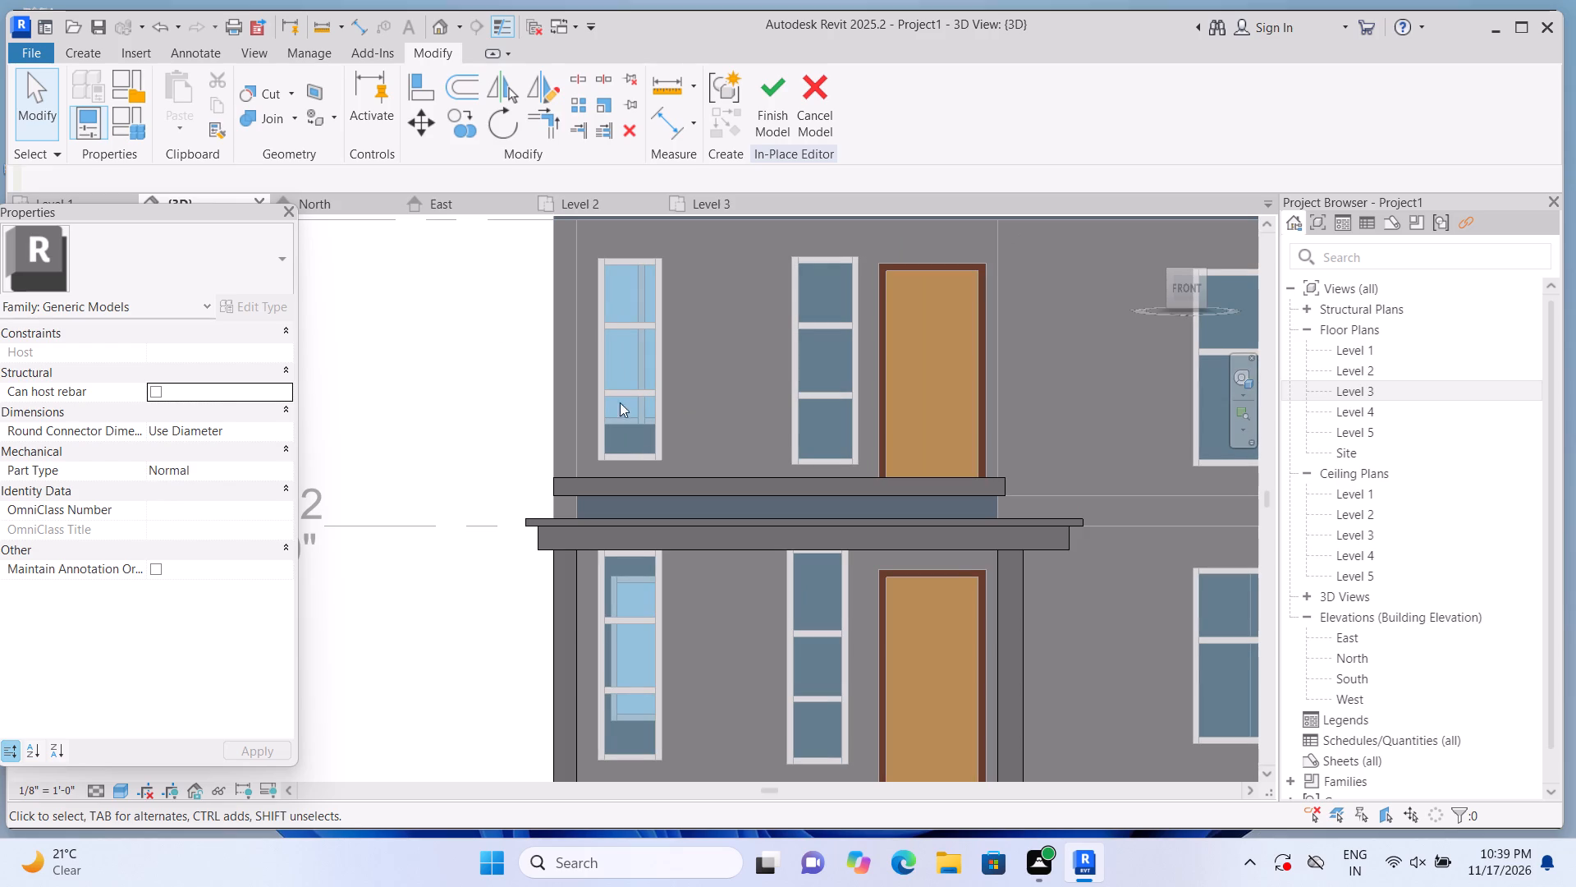
{"action": "left_click", "coordinate": [670, 480]}
{"action": "scroll", "coordinate": [694, 483], "scroll_direction": "up", "scroll_amount": 2}
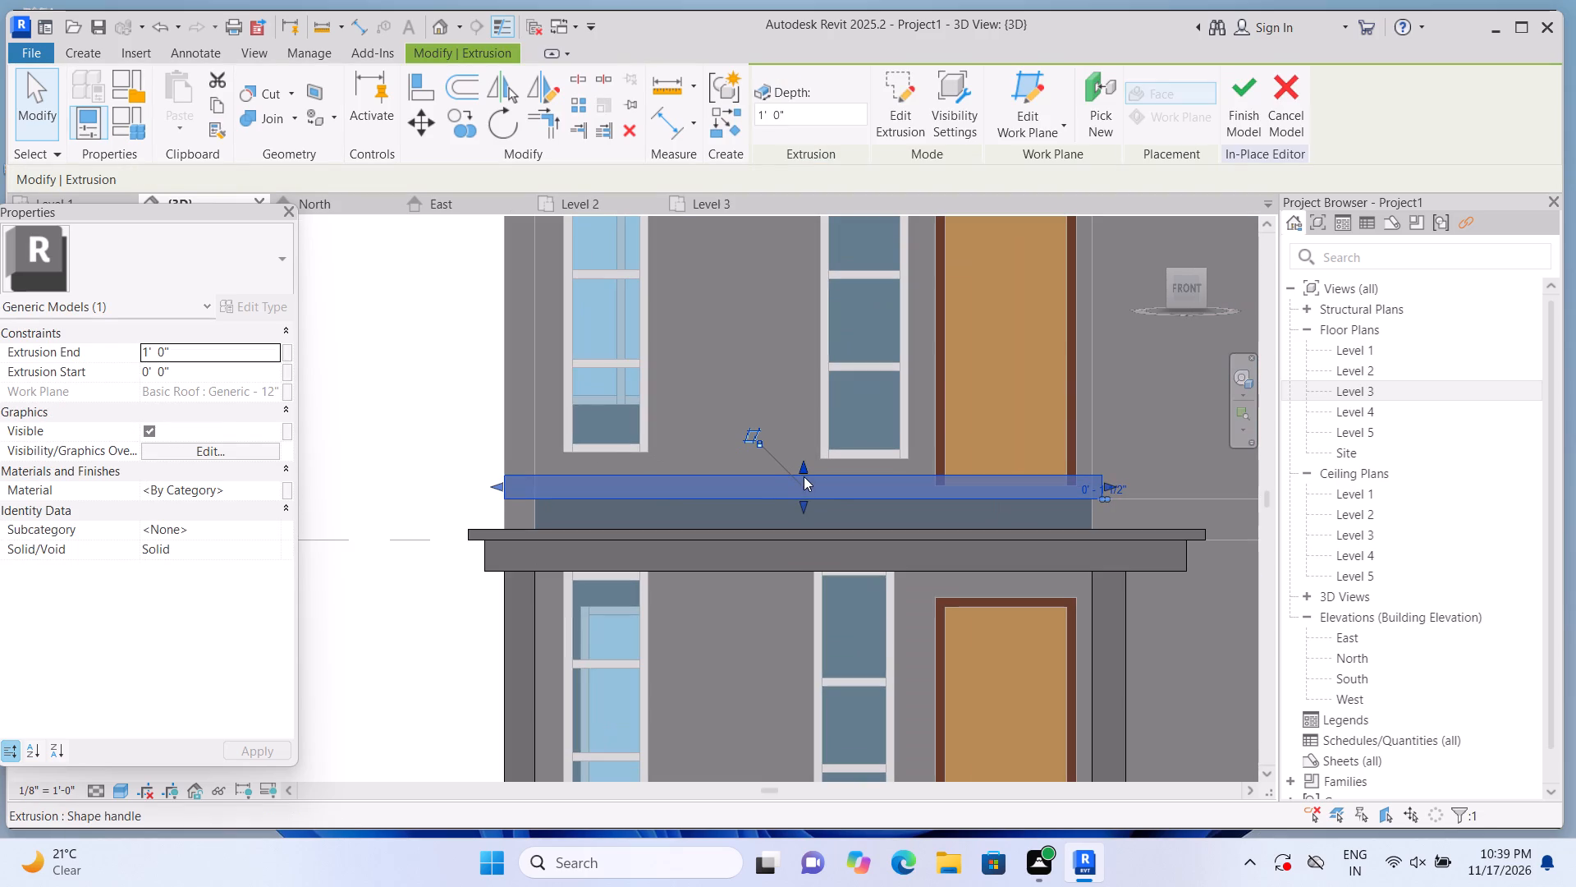
{"action": "left_click", "coordinate": [802, 466]}
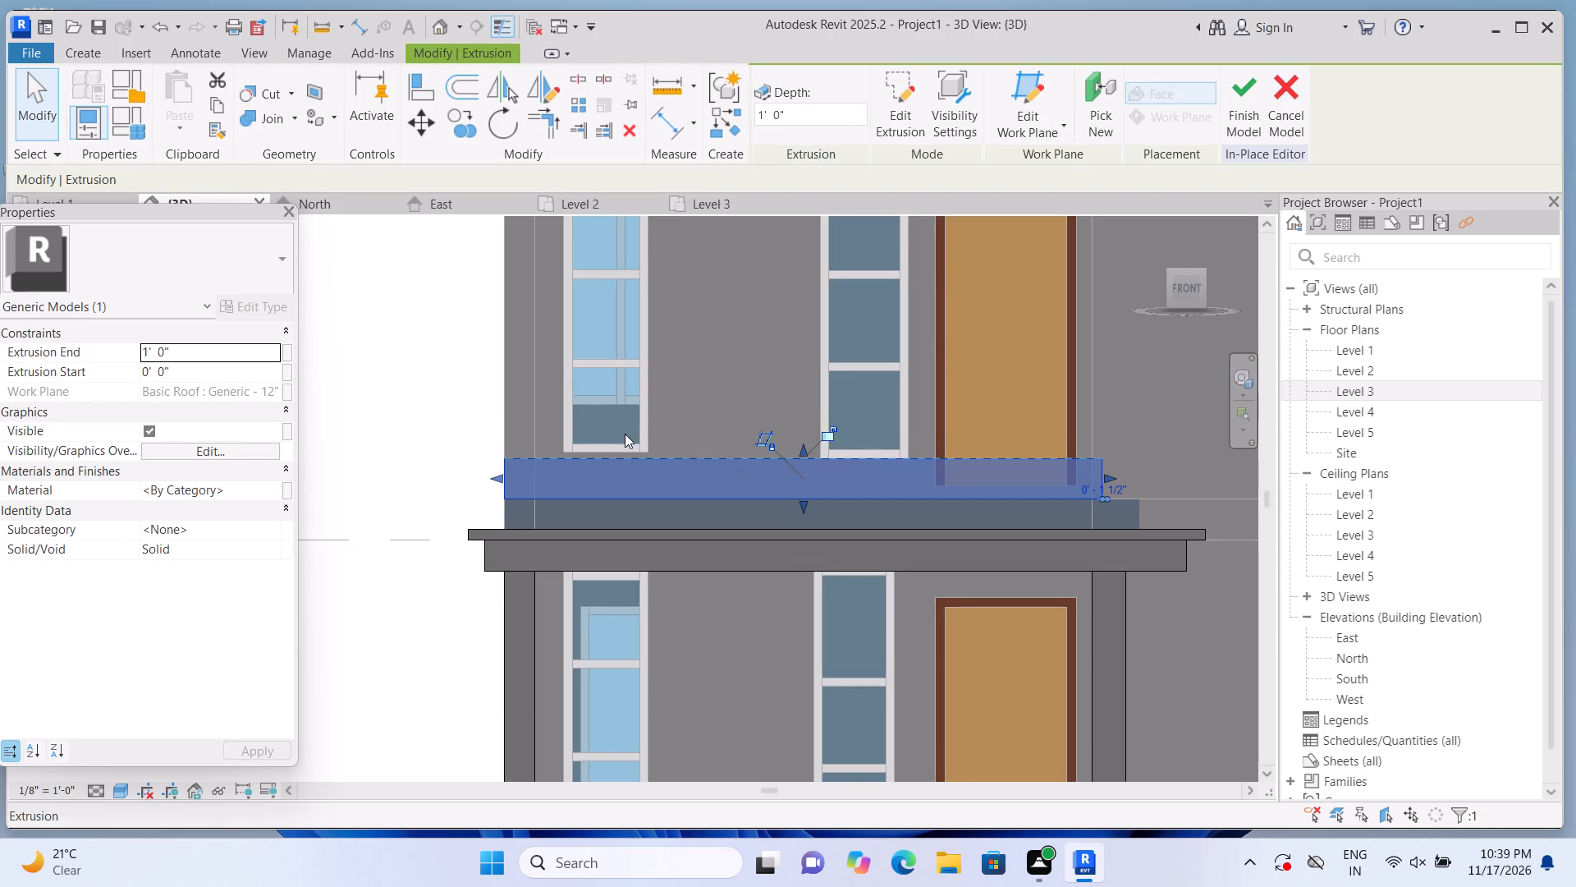
{"action": "left_click", "coordinate": [428, 368]}
{"action": "scroll", "coordinate": [455, 406], "scroll_direction": "down", "scroll_amount": 1}
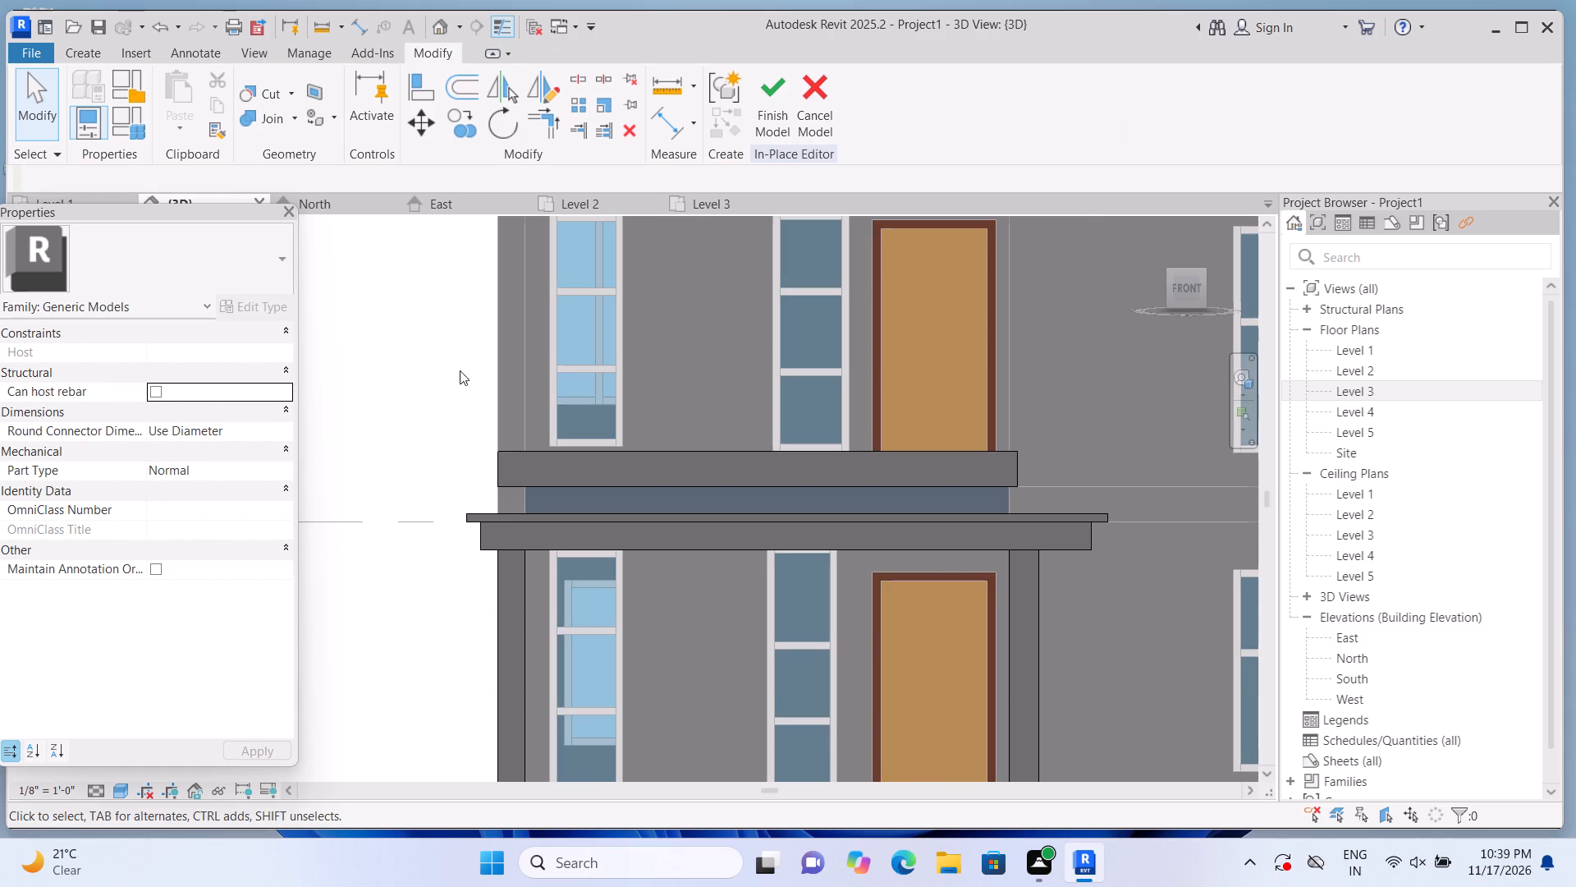
Extrude a pier 9" wide, about 8' tall and 1'-0" deep on the wall face, from the band's outer left end to the upper roof's underside.
{"action": "left_click", "coordinate": [76, 53]}
{"action": "left_click", "coordinate": [175, 114]}
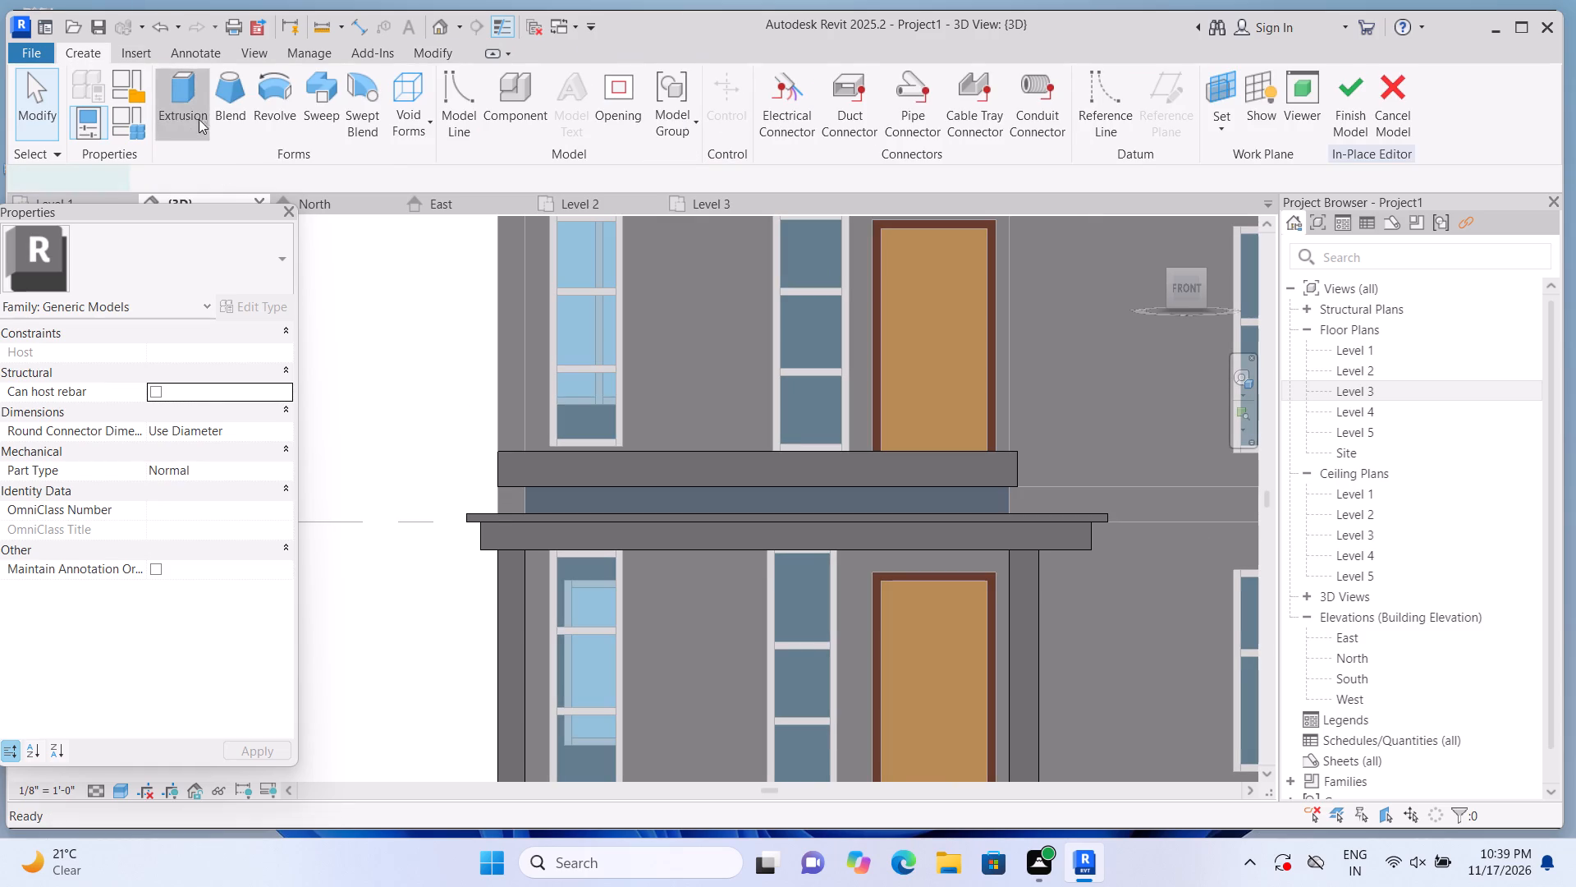
{"action": "left_click", "coordinate": [1077, 136]}
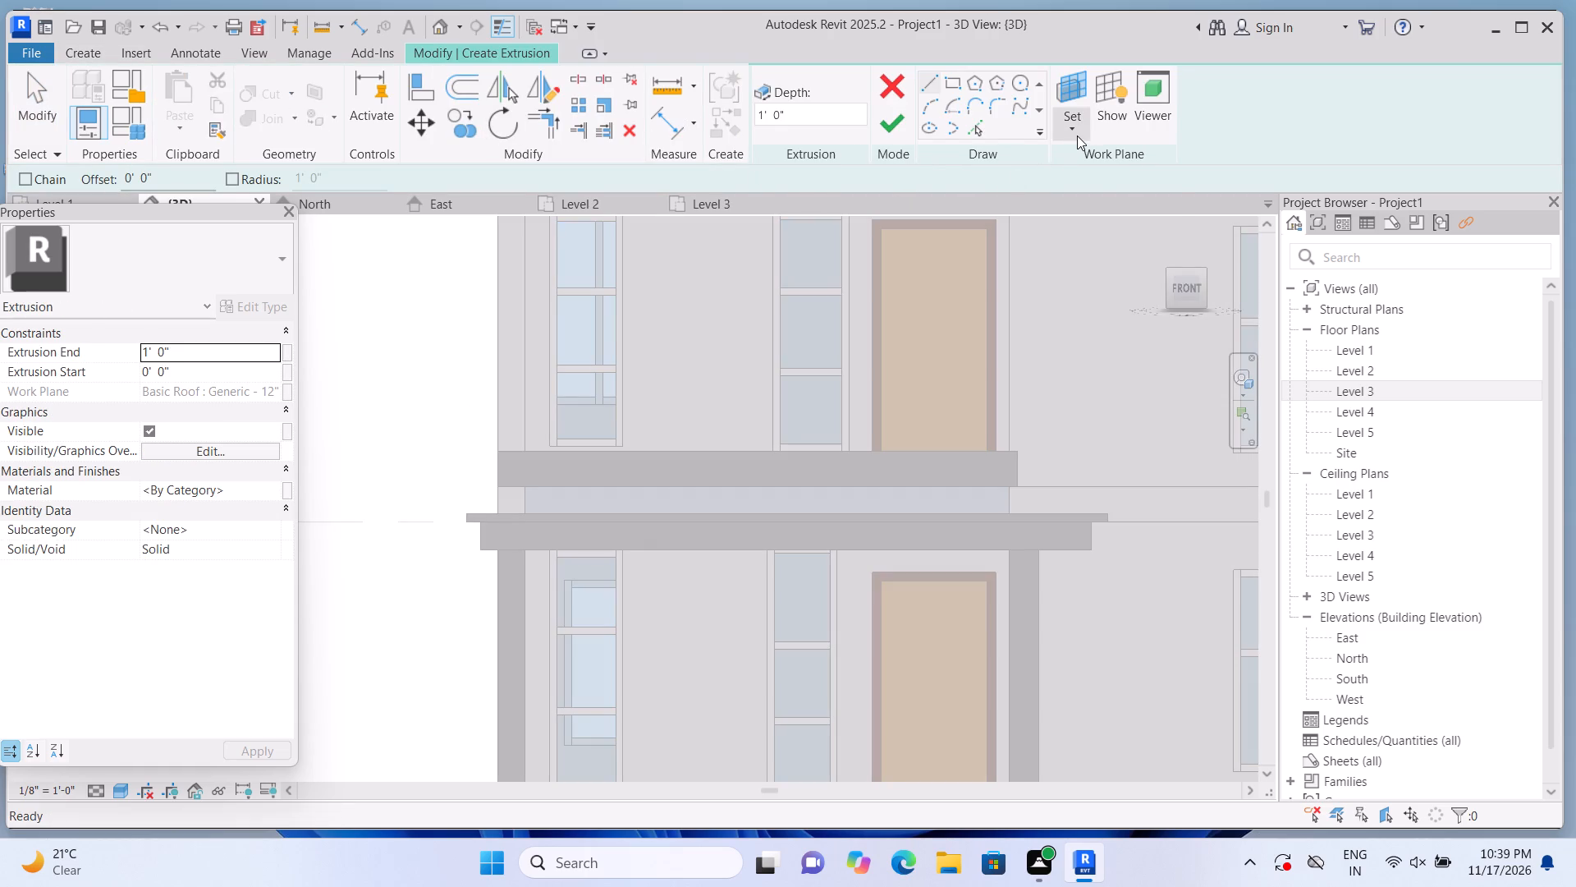
{"action": "left_click", "coordinate": [1106, 217]}
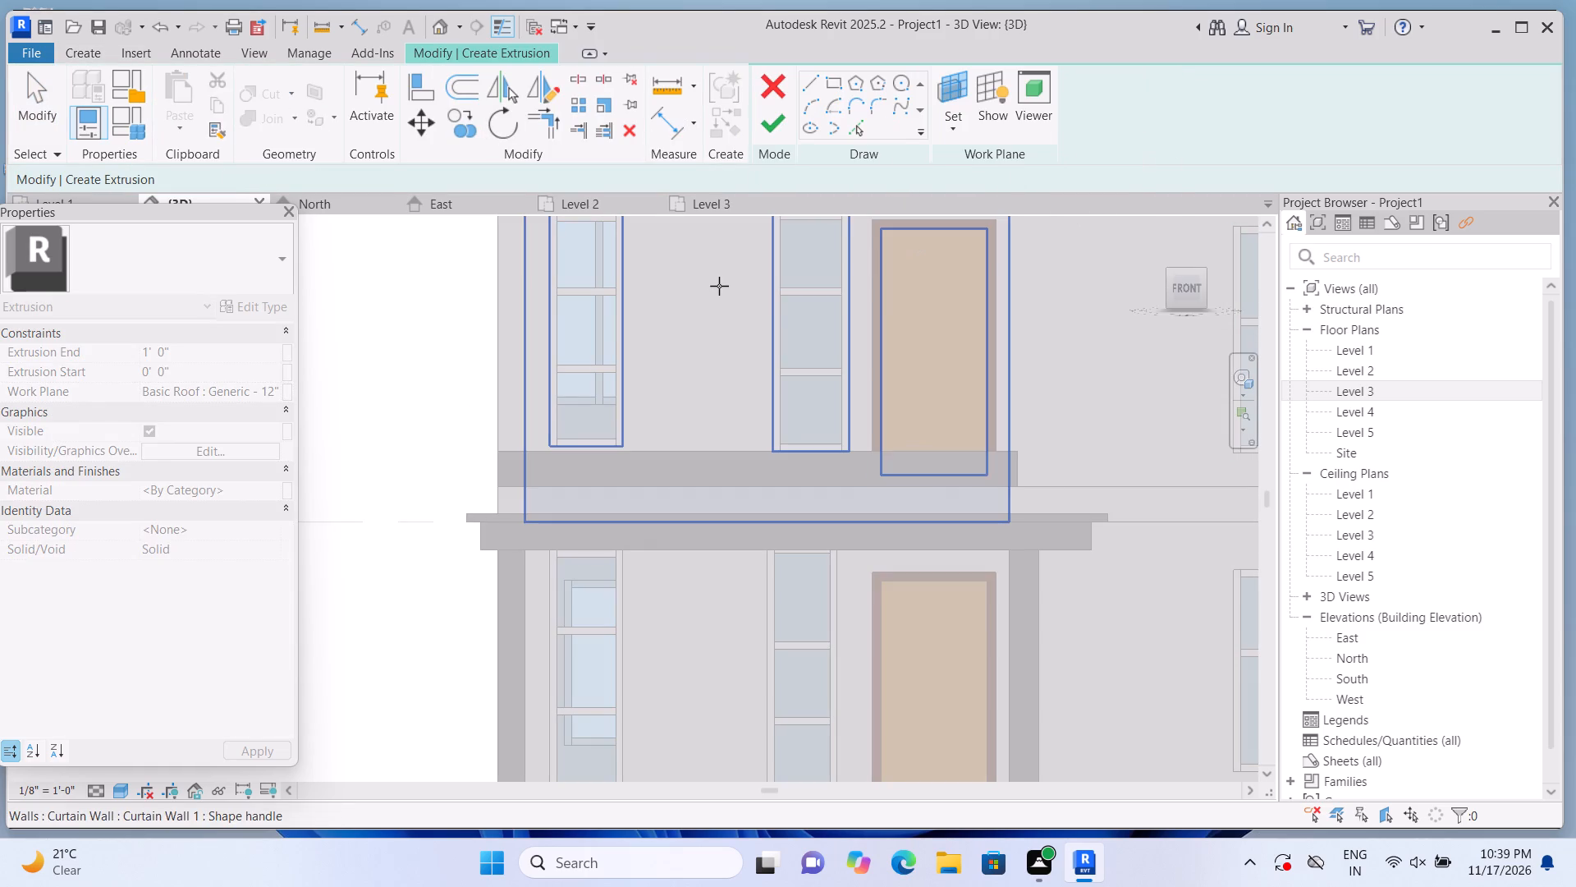
{"action": "left_click", "coordinate": [506, 379]}
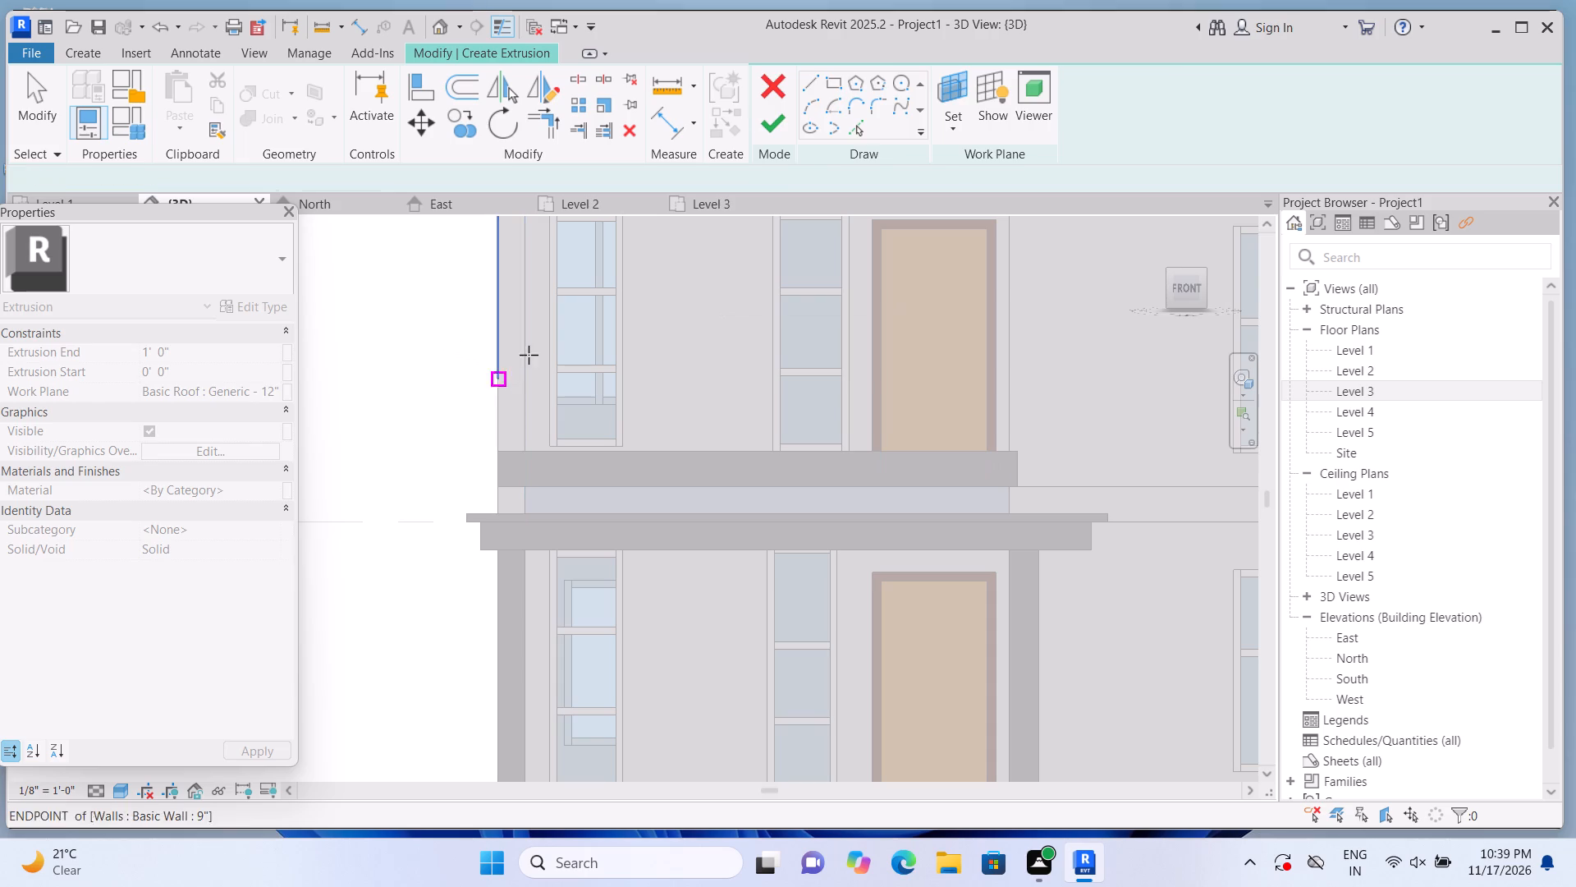
{"action": "left_click", "coordinate": [945, 85]}
{"action": "scroll", "coordinate": [843, 273], "scroll_direction": "down", "scroll_amount": 3}
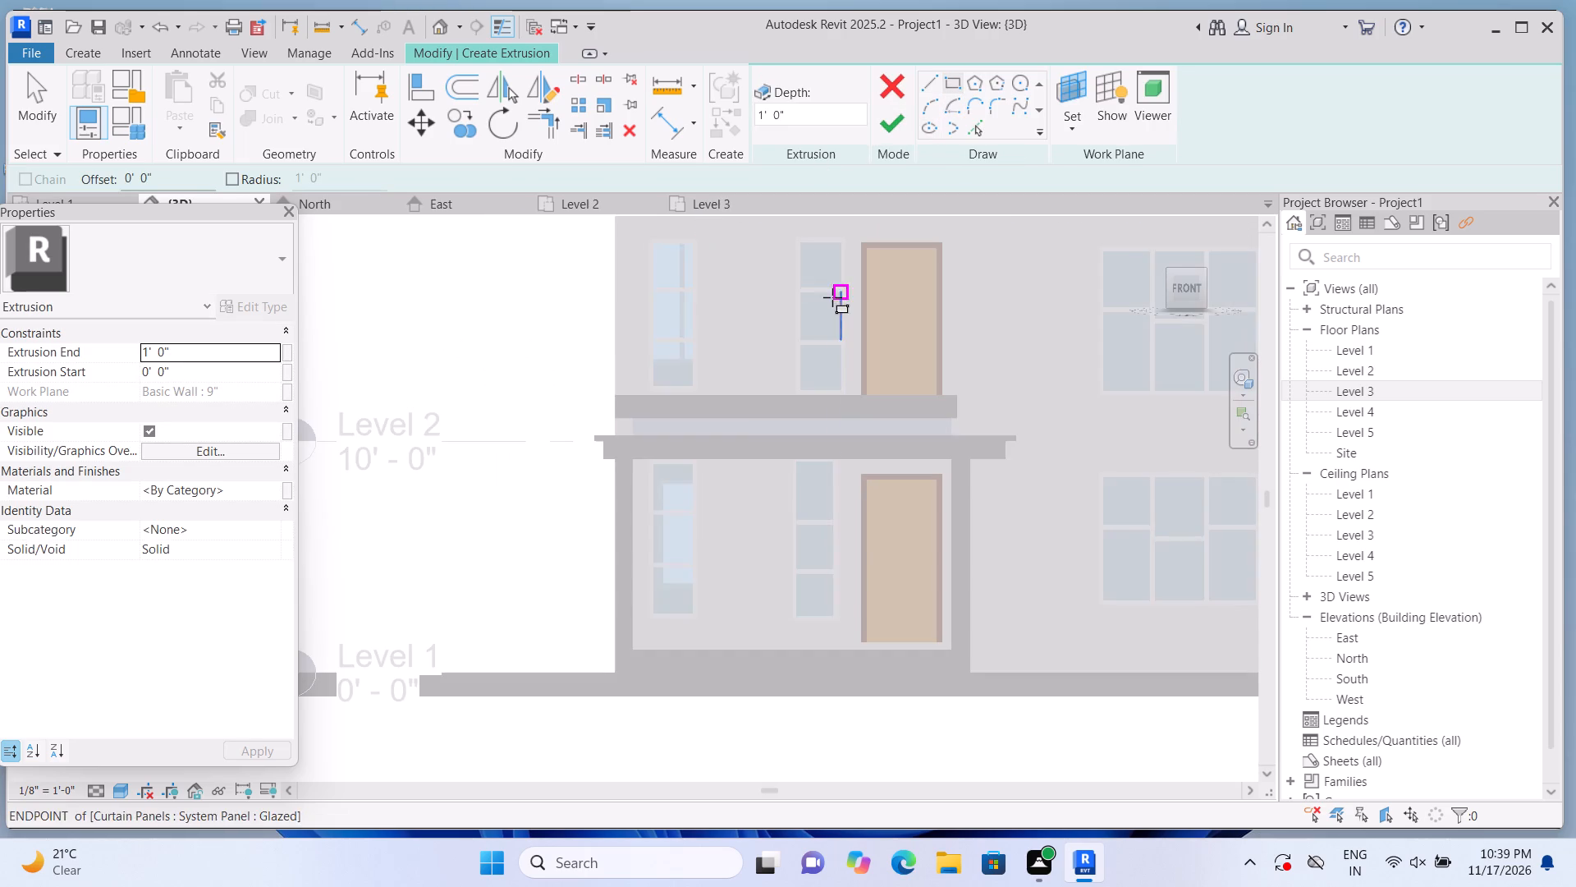
{"action": "scroll", "coordinate": [803, 314], "scroll_direction": "down", "scroll_amount": 3}
{"action": "scroll", "coordinate": [803, 241], "scroll_direction": "up", "scroll_amount": 4}
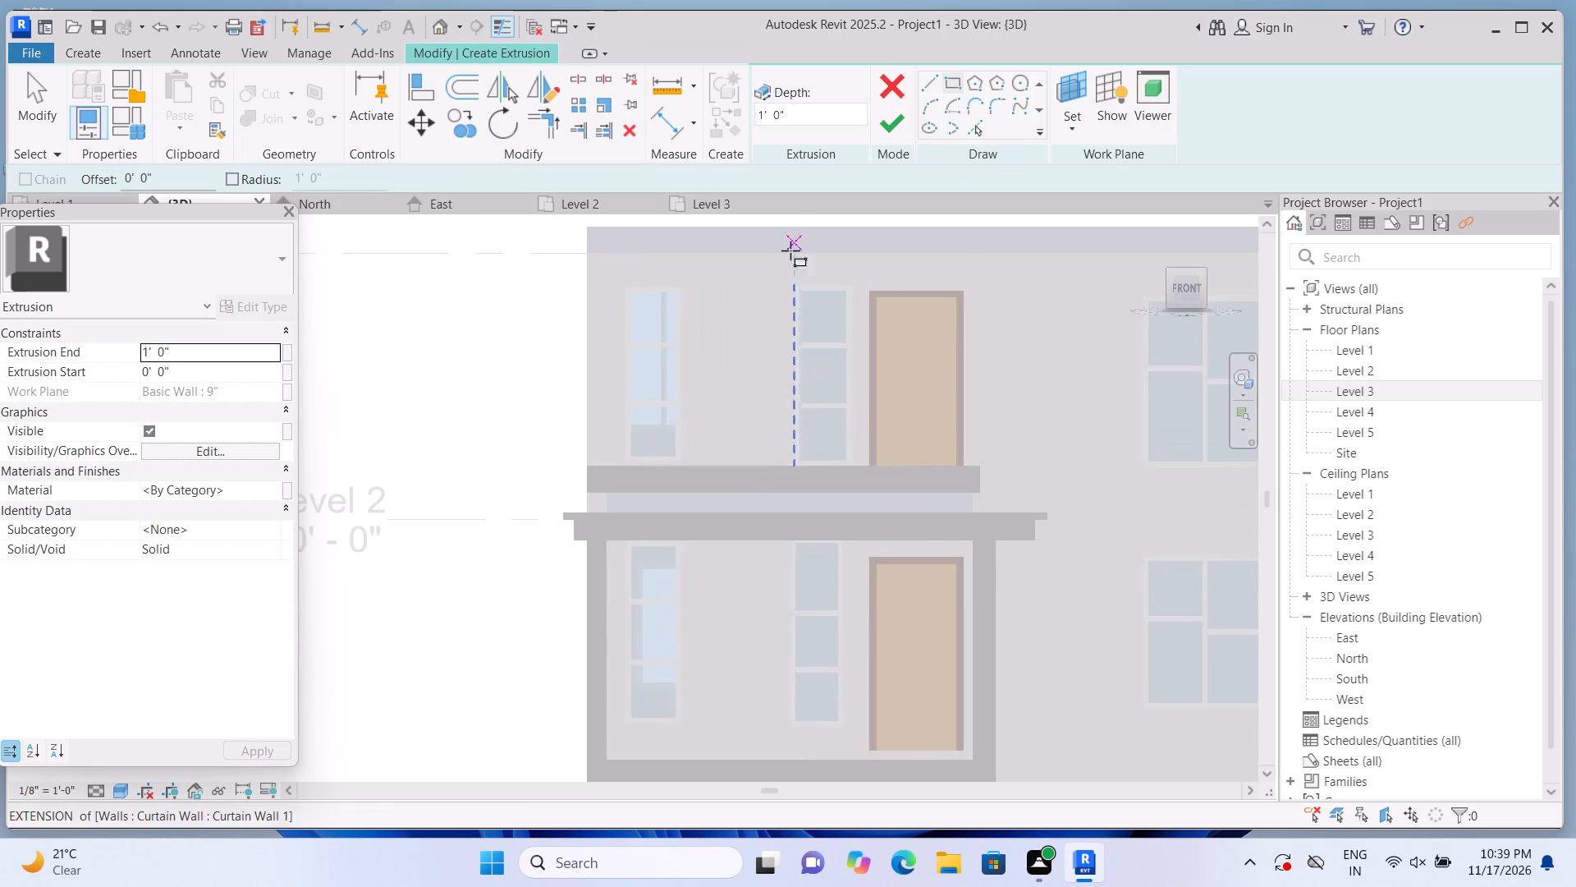
{"action": "scroll", "coordinate": [593, 468], "scroll_direction": "up", "scroll_amount": 2}
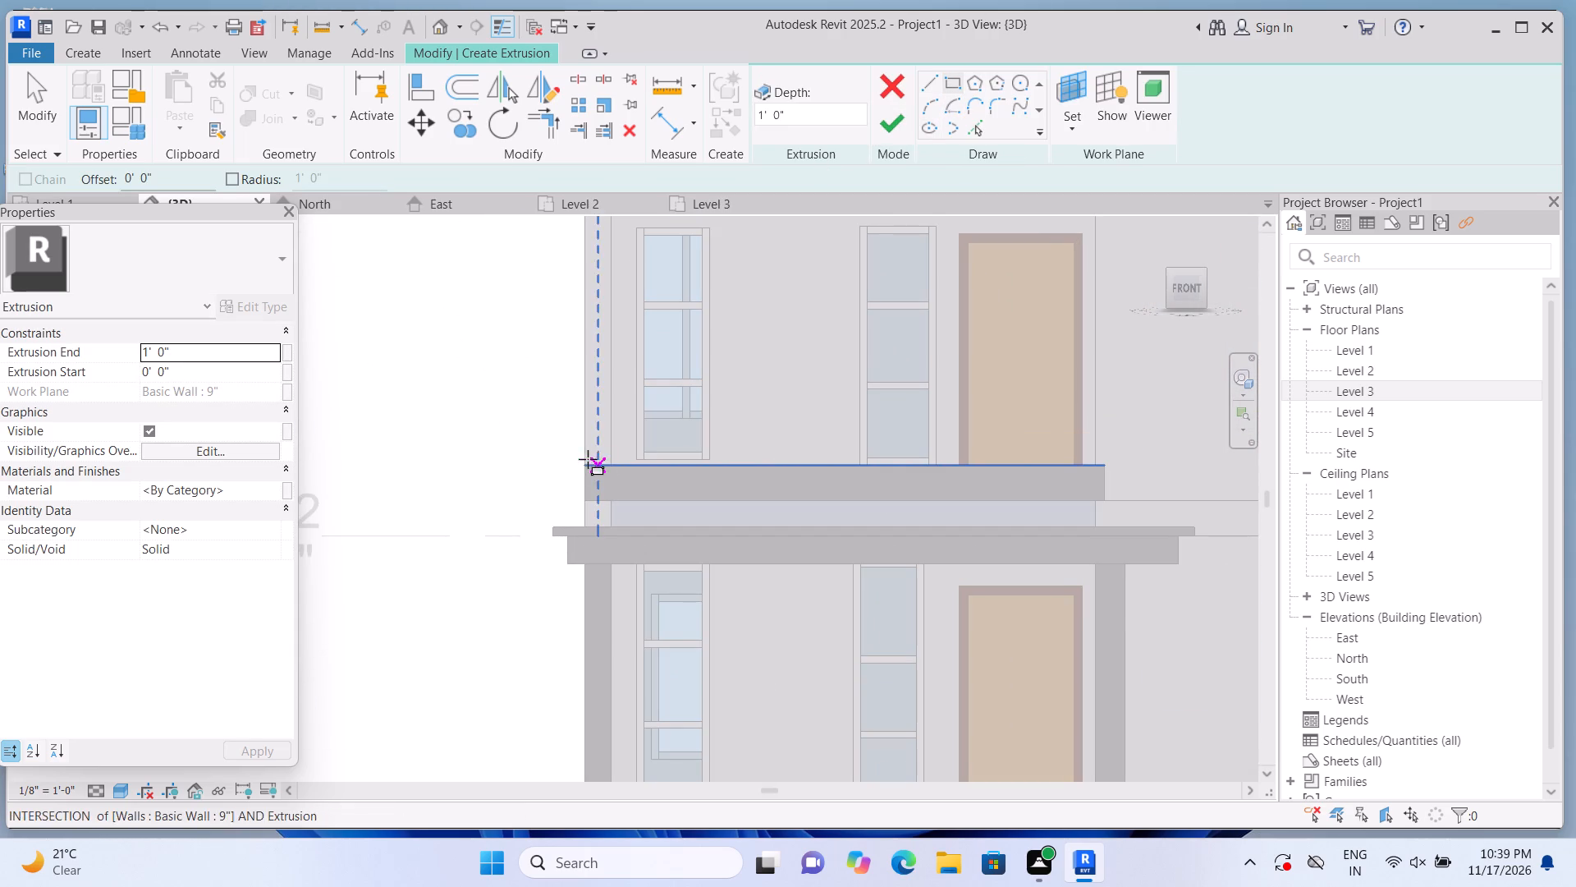
{"action": "left_click", "coordinate": [587, 459]}
{"action": "scroll", "coordinate": [596, 365], "scroll_direction": "down", "scroll_amount": 2}
{"action": "middle_click_drag", "start_coordinate": [618, 411], "coordinate": [620, 582]}
{"action": "scroll", "coordinate": [635, 492], "scroll_direction": "up", "scroll_amount": 5}
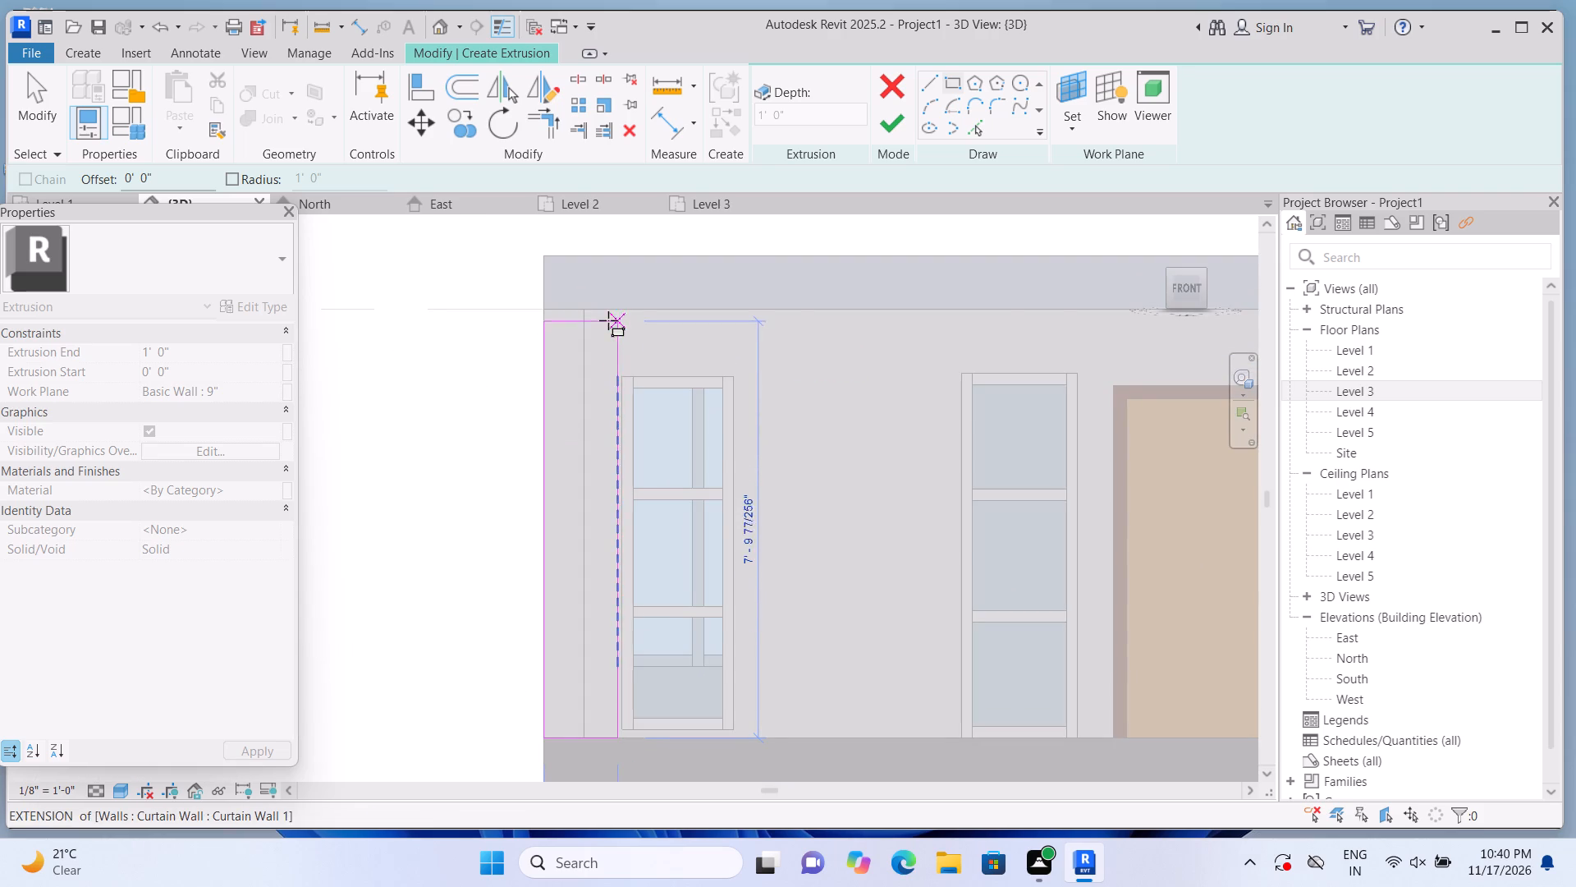
{"action": "left_click", "coordinate": [580, 310]}
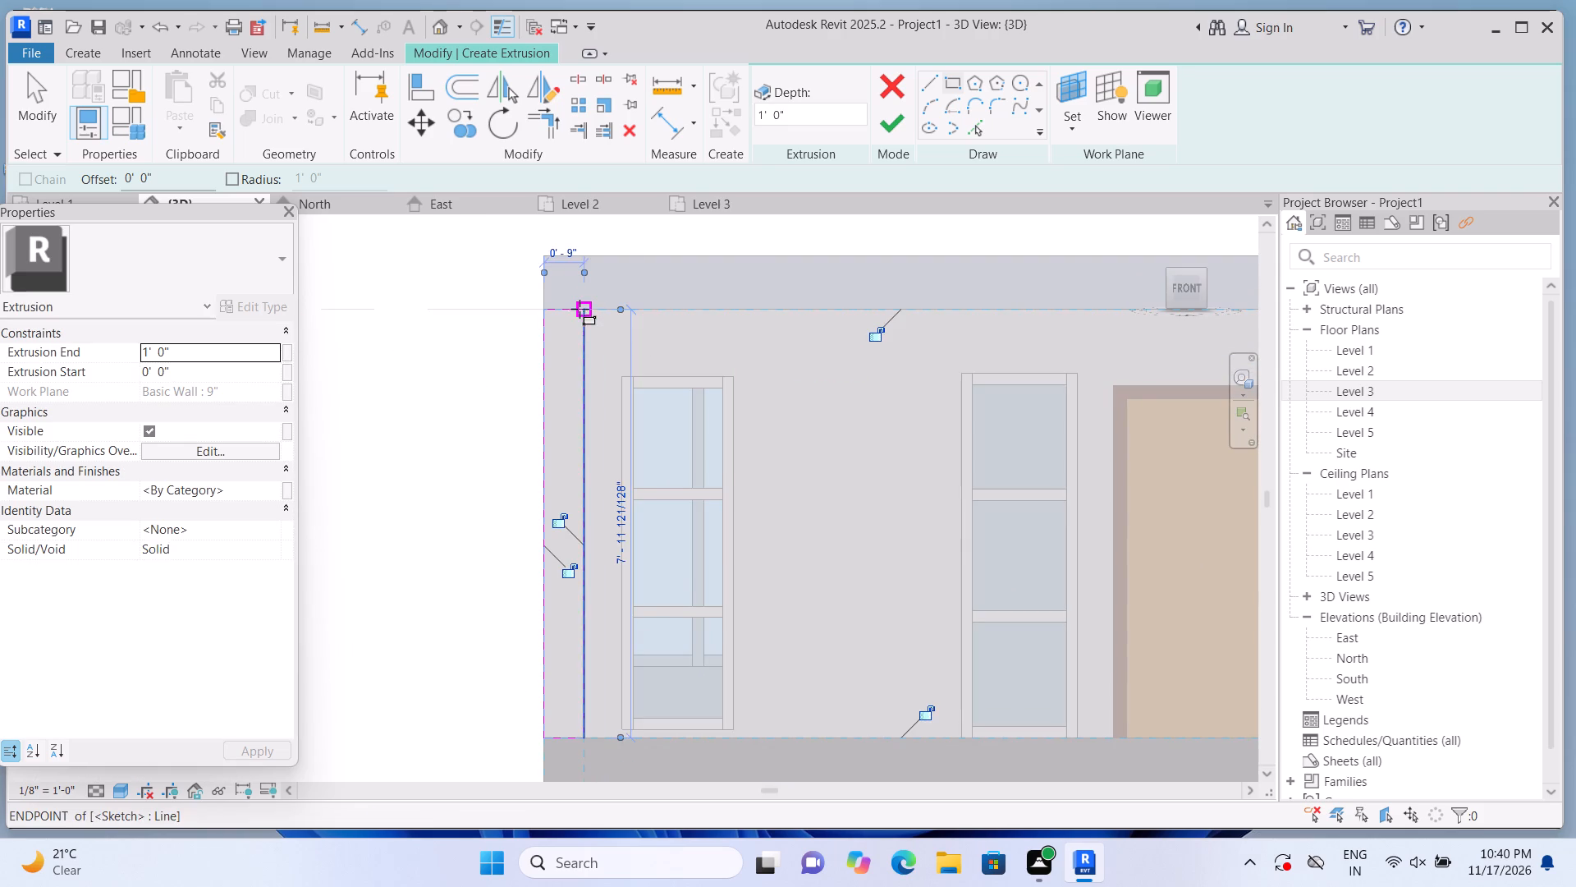
{"action": "left_click", "coordinate": [876, 126]}
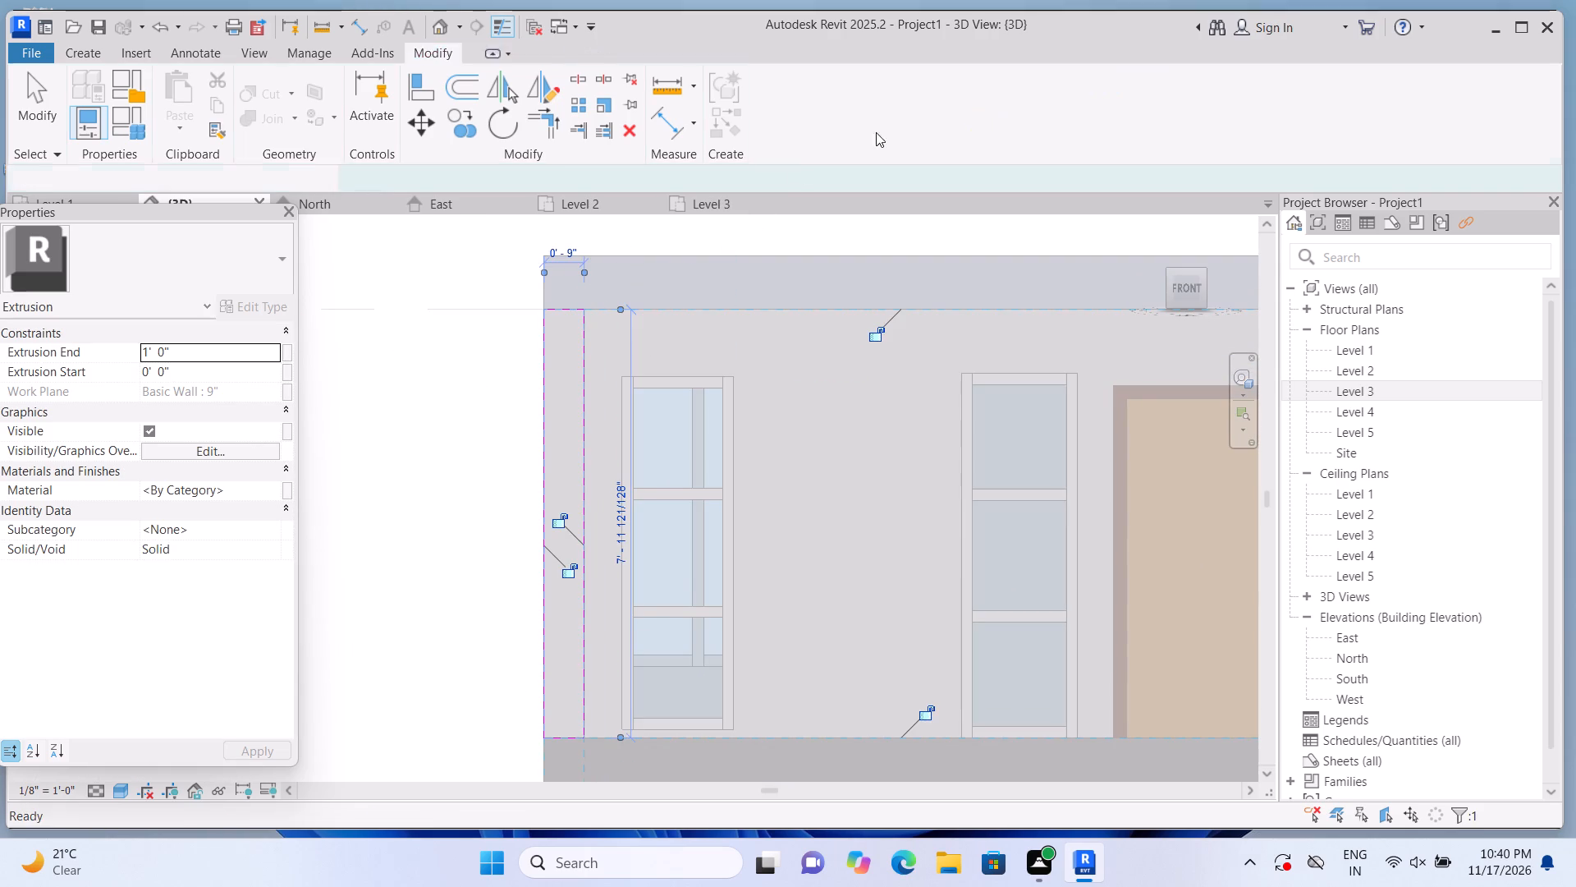
{"action": "scroll", "coordinate": [810, 272], "scroll_direction": "down", "scroll_amount": 1}
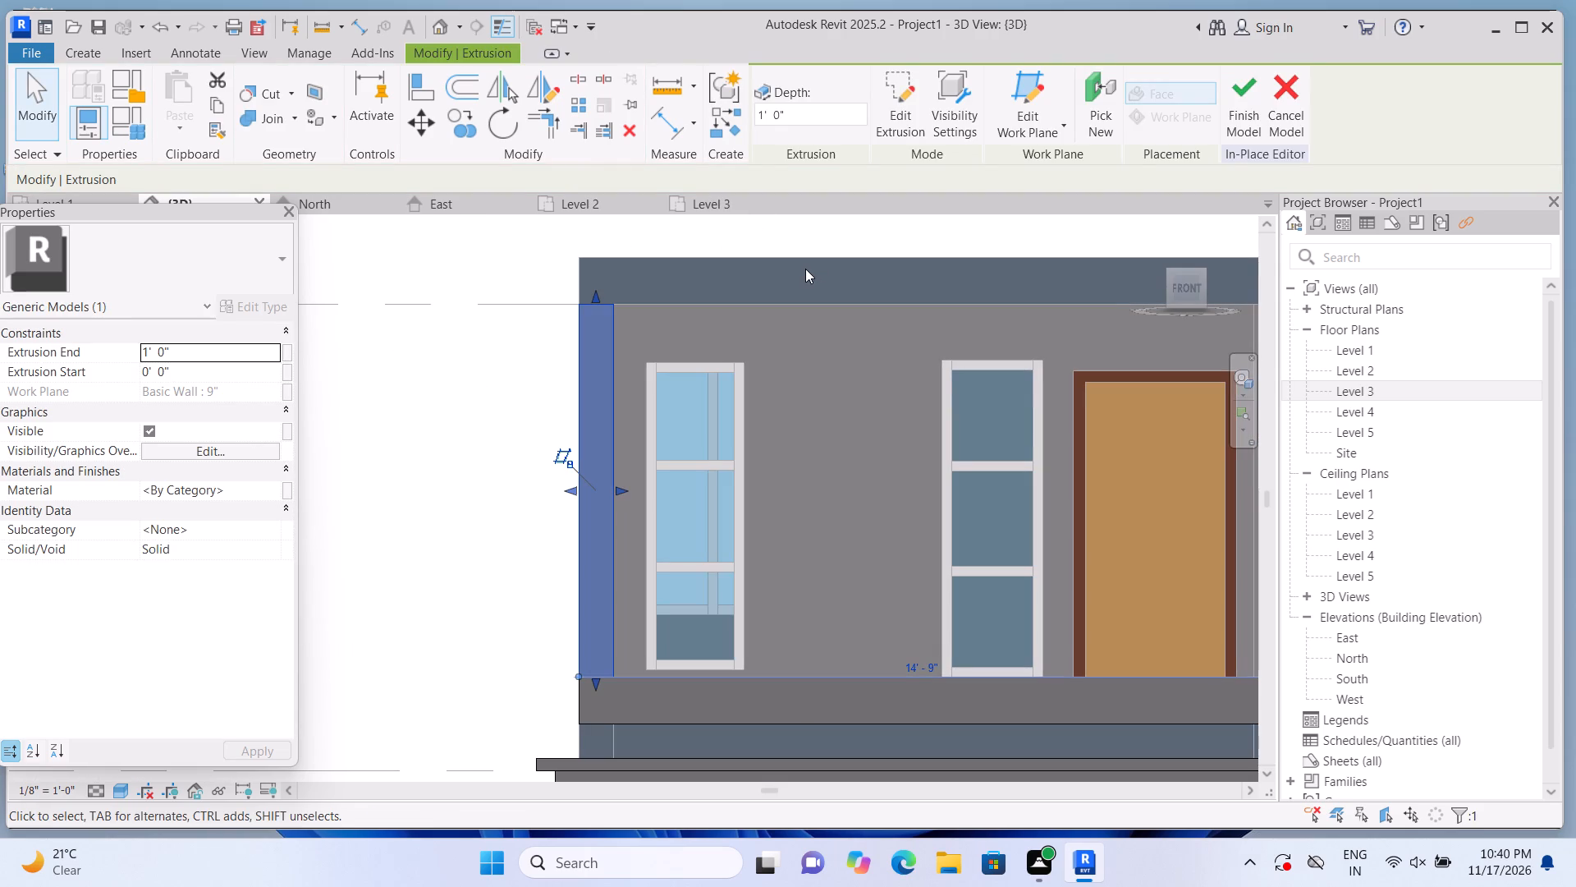
{"action": "scroll", "coordinate": [804, 269], "scroll_direction": "down", "scroll_amount": 3}
{"action": "left_click", "coordinate": [791, 214]}
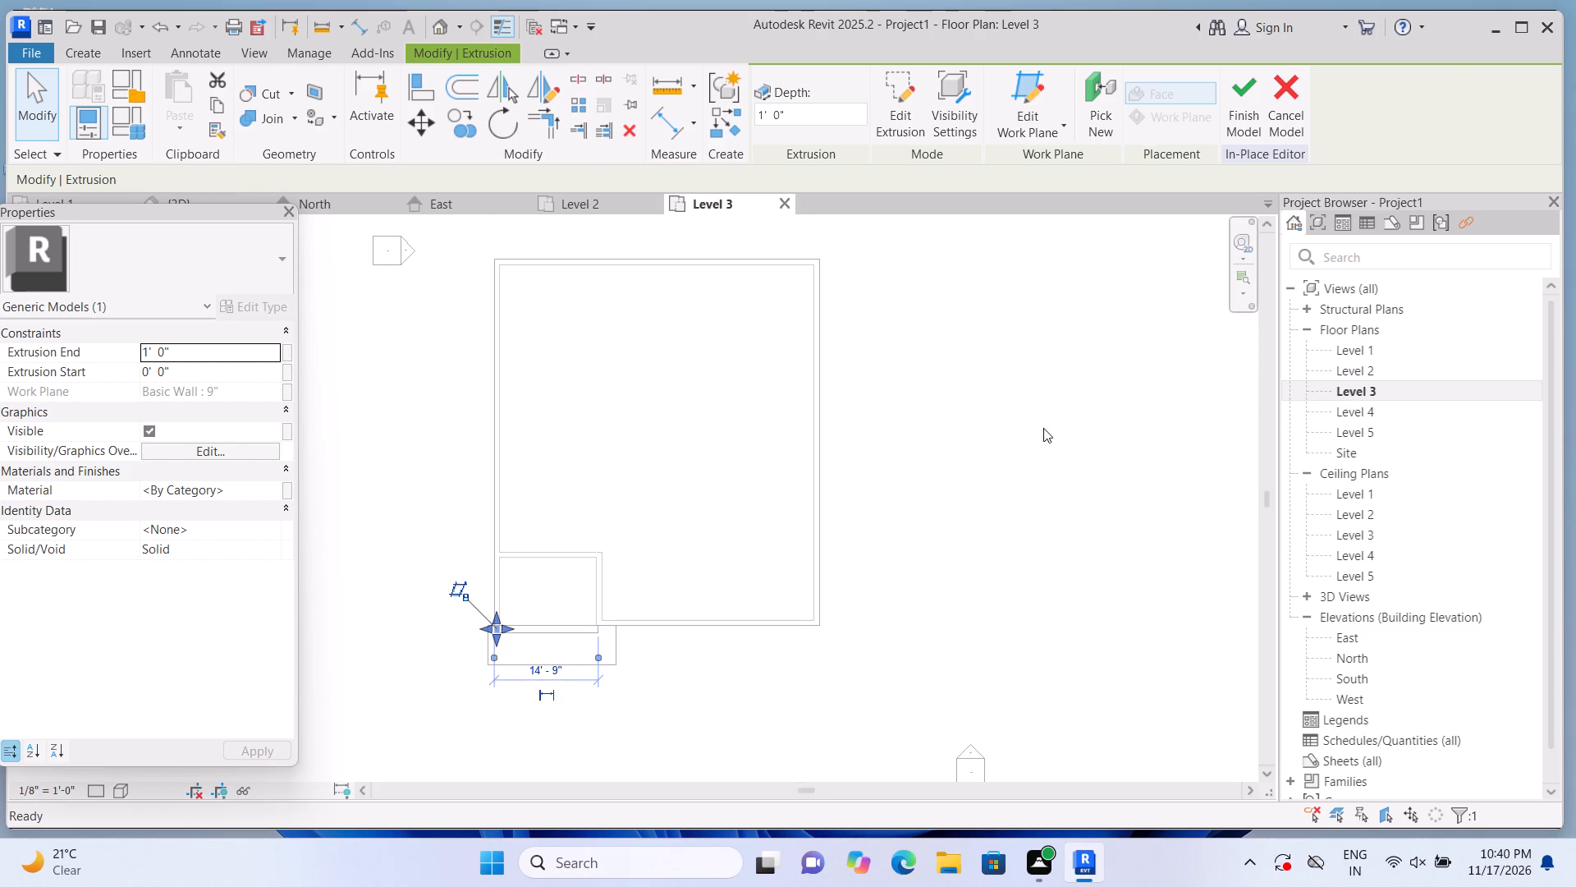
{"action": "left_click", "coordinate": [438, 20]}
{"action": "scroll", "coordinate": [672, 276], "scroll_direction": "up", "scroll_amount": 1}
Extrude a top beam about 15'-7" wide, 1'-0" high and 1'-0" deep on the upper roof's front face, from its outer corner.
{"action": "left_click", "coordinate": [88, 50]}
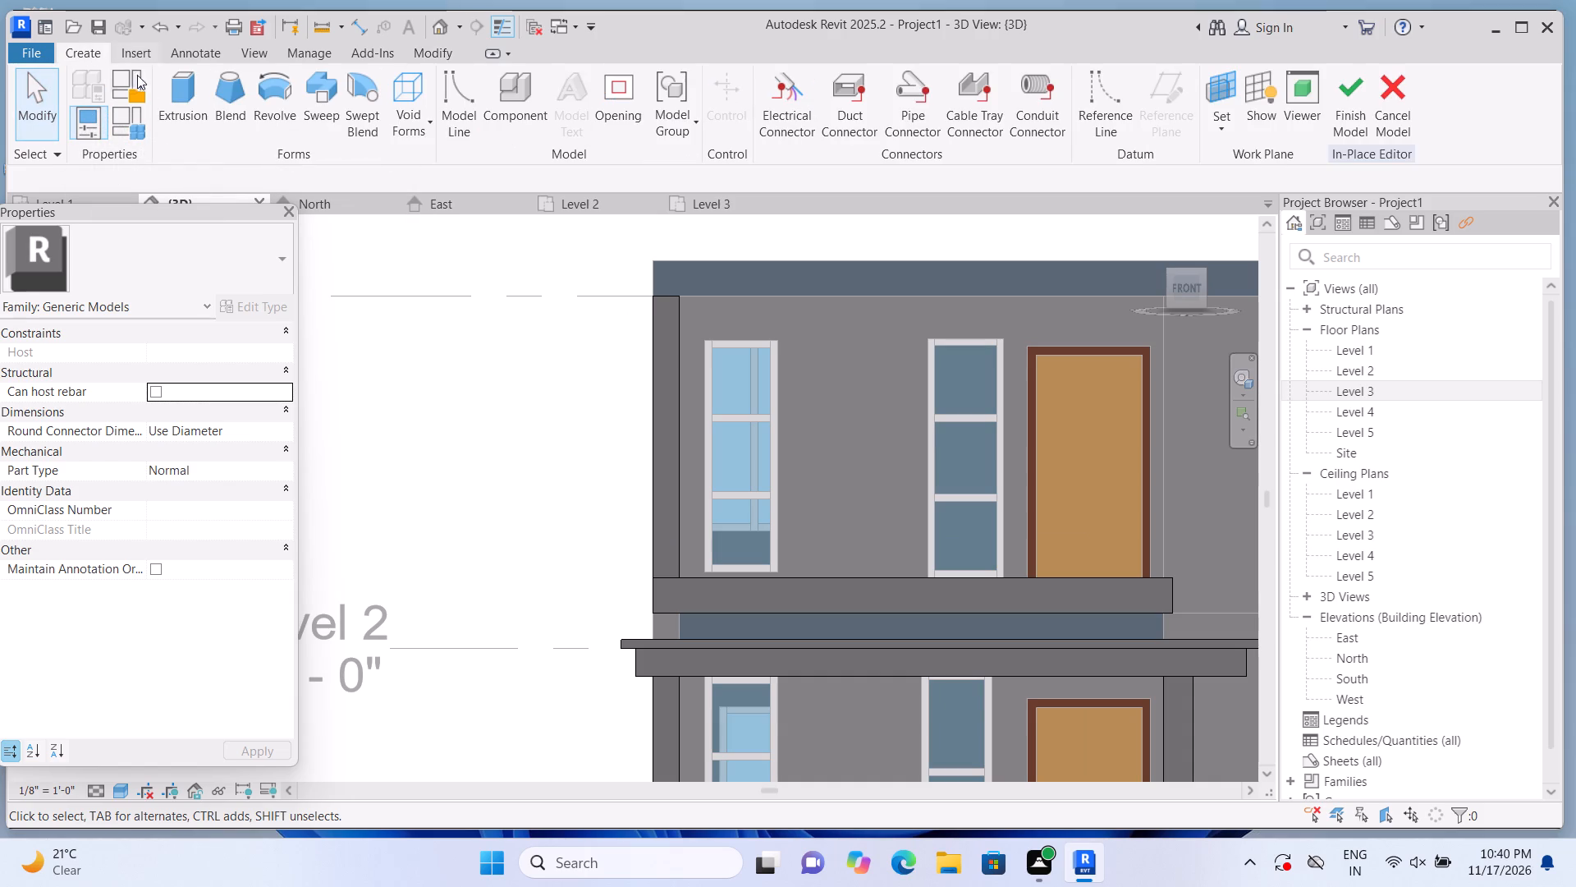
{"action": "left_click", "coordinate": [169, 96]}
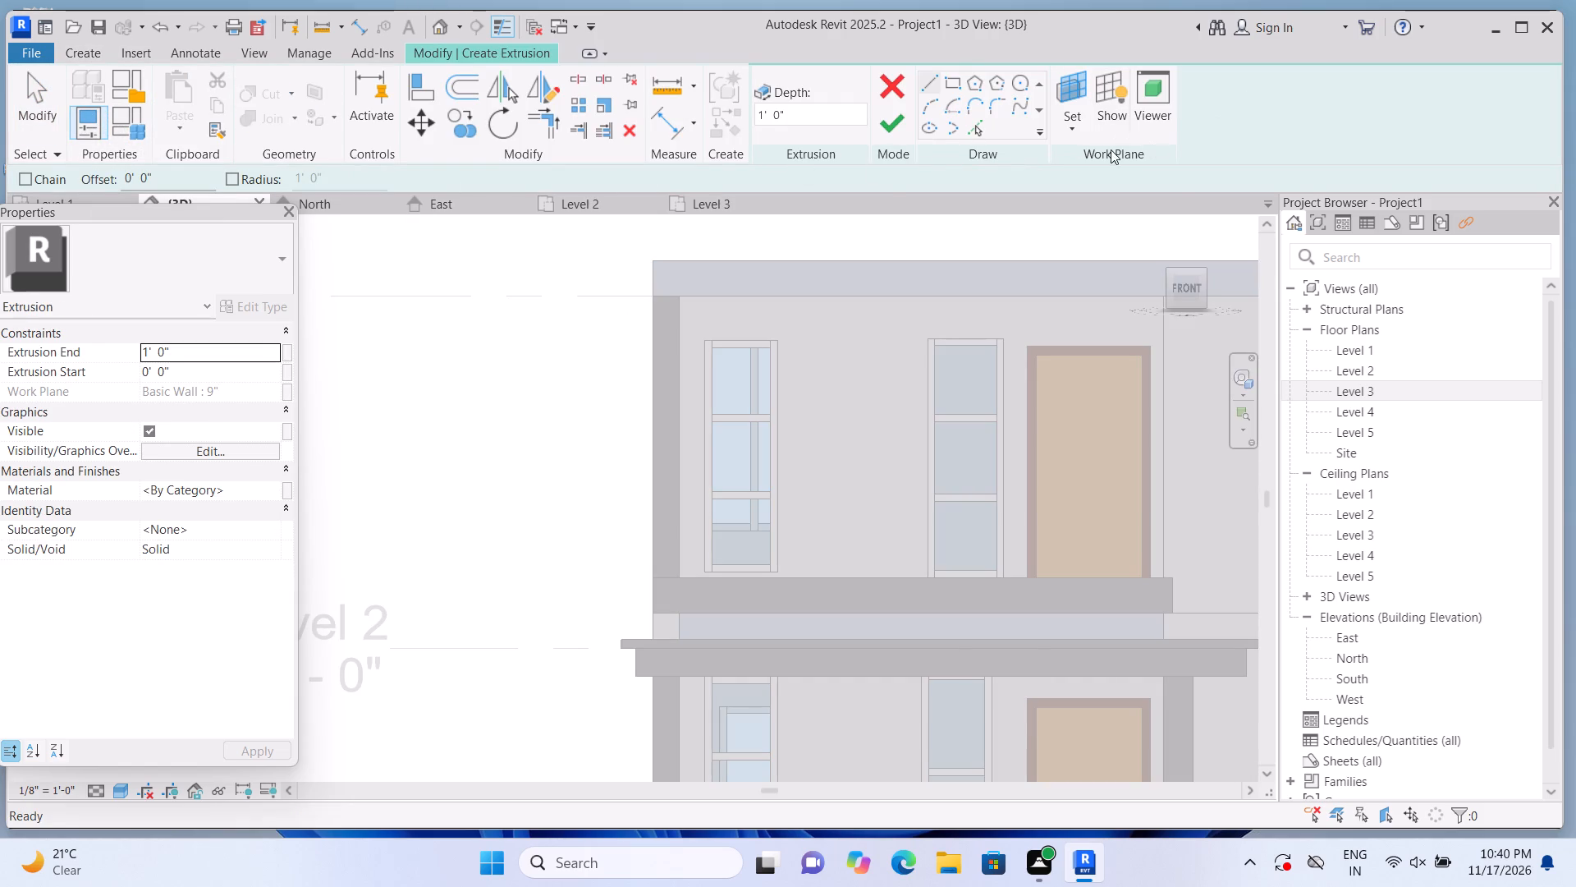
{"action": "left_click", "coordinate": [1059, 125]}
{"action": "left_click", "coordinate": [1089, 208]}
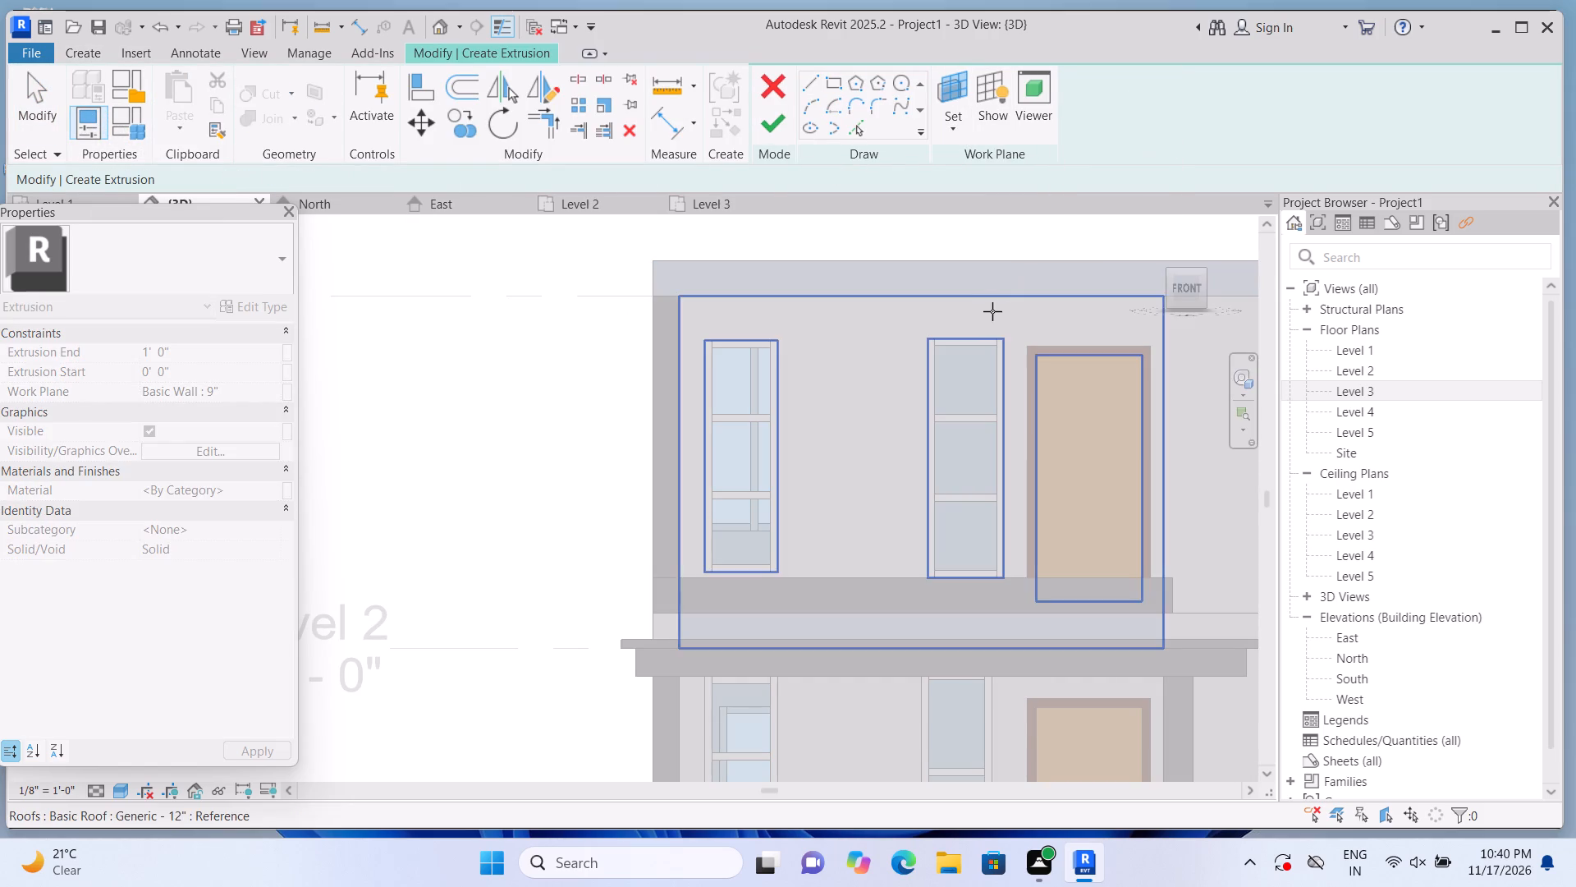
{"action": "left_click", "coordinate": [971, 283]}
{"action": "left_click", "coordinate": [958, 85]}
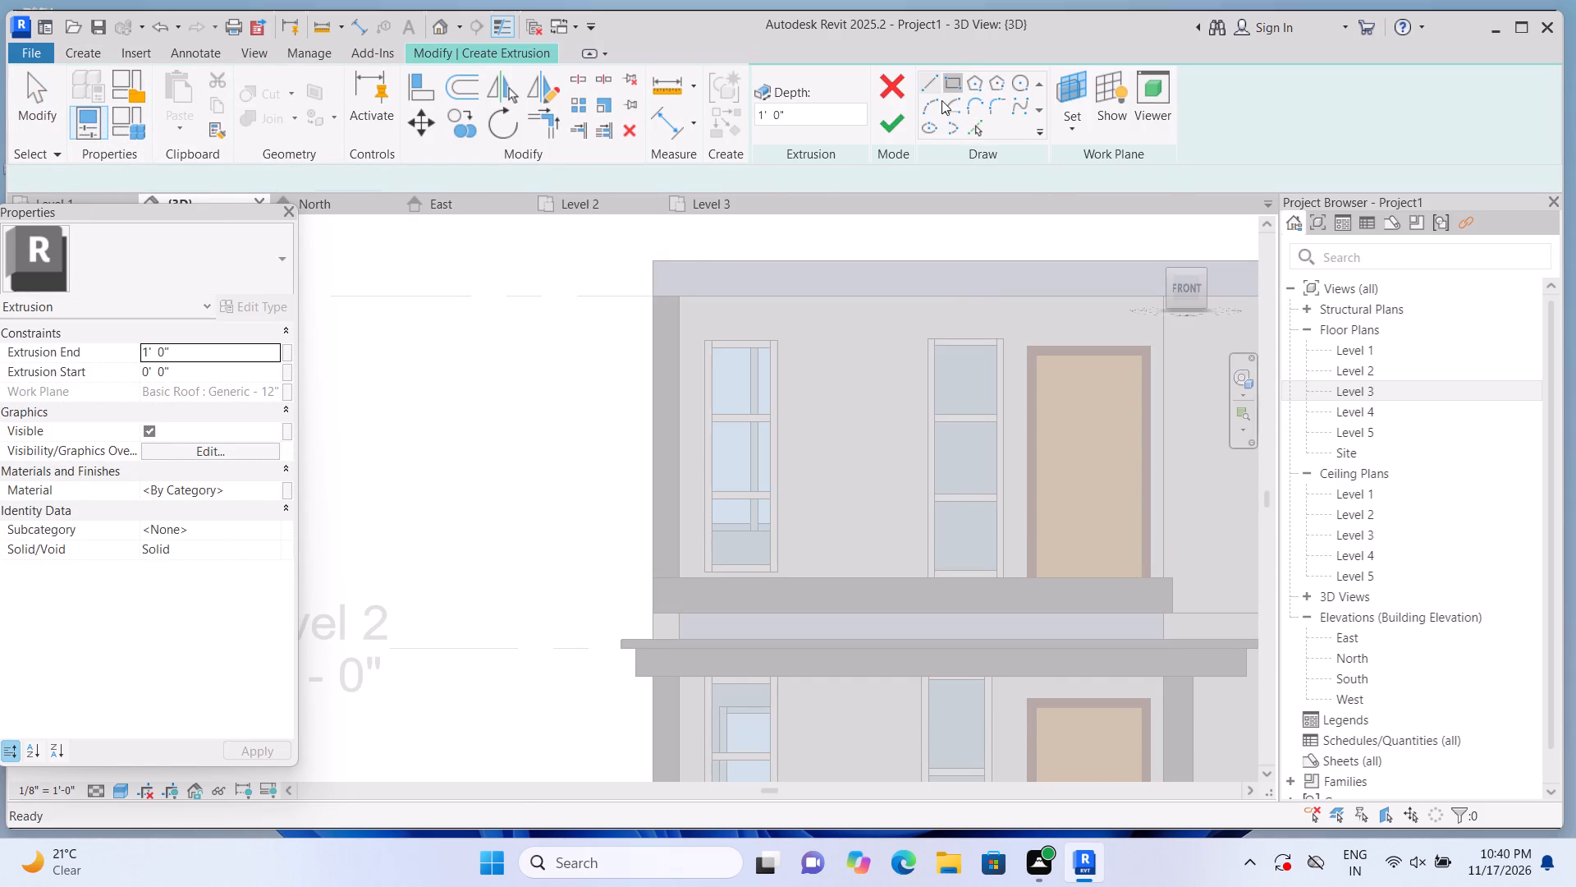
{"action": "left_click_drag", "start_coordinate": [650, 296], "coordinate": [648, 288]}
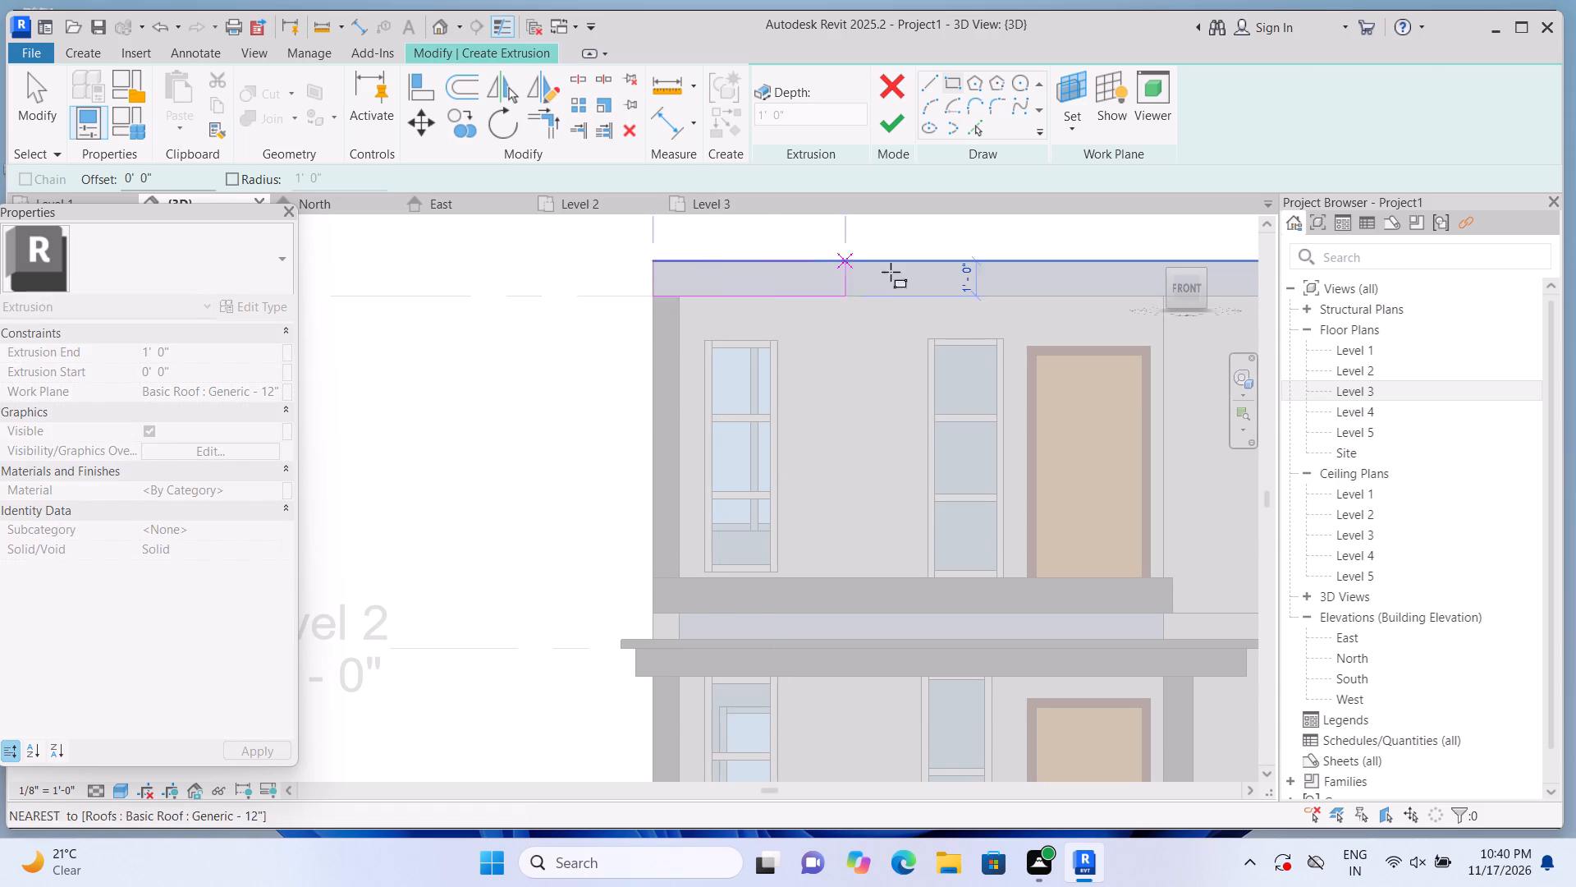
{"action": "scroll", "coordinate": [962, 275], "scroll_direction": "down", "scroll_amount": 1}
{"action": "middle_click_drag", "start_coordinate": [932, 281], "coordinate": [674, 315]}
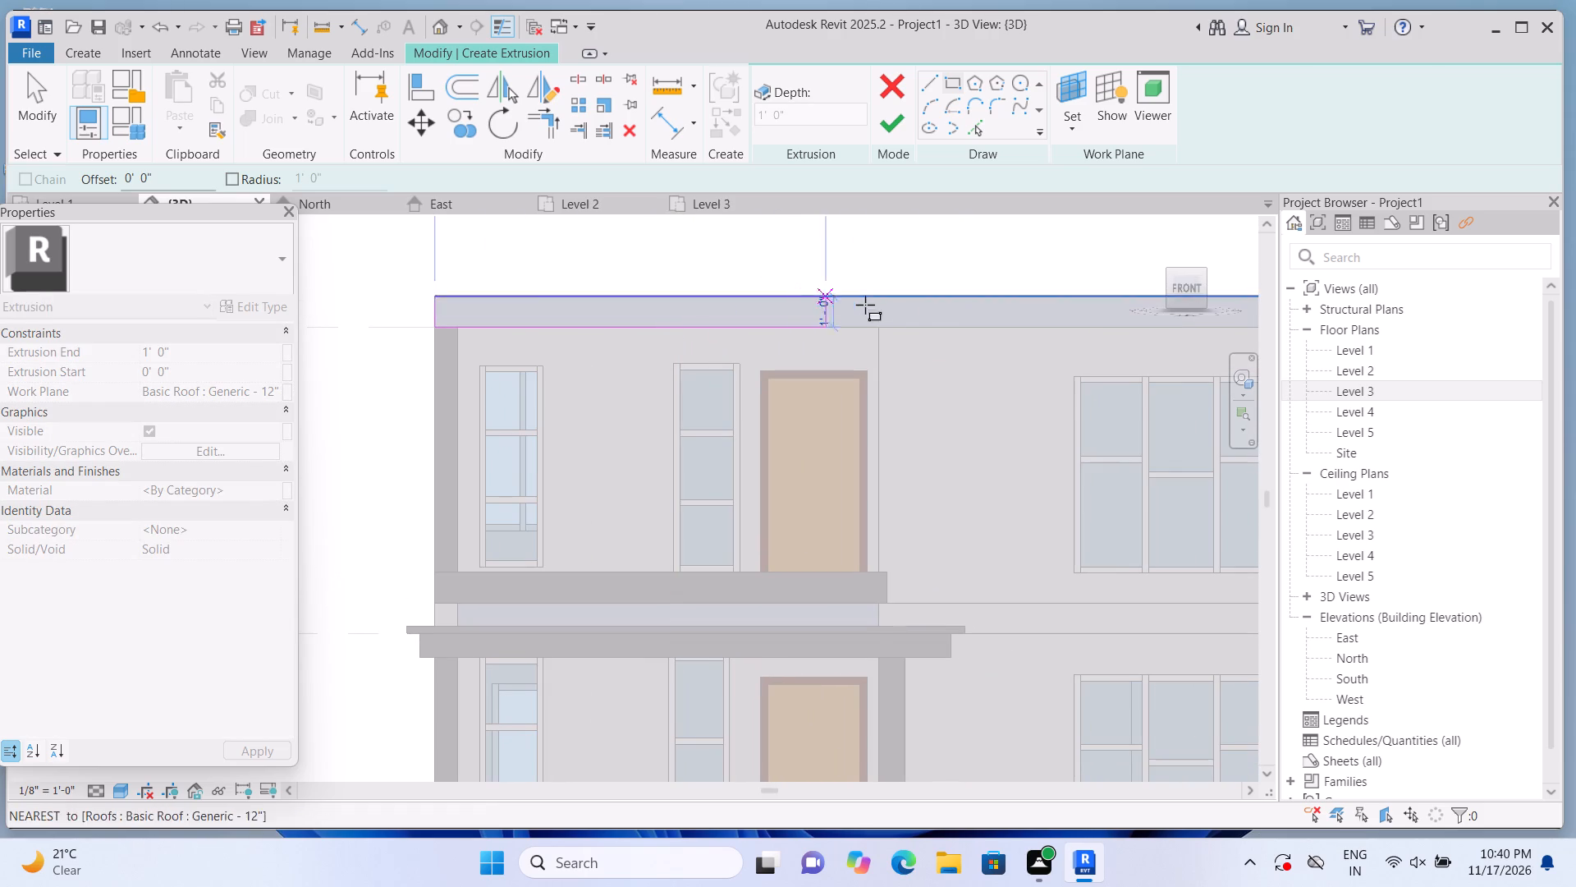
{"action": "left_click", "coordinate": [912, 294]}
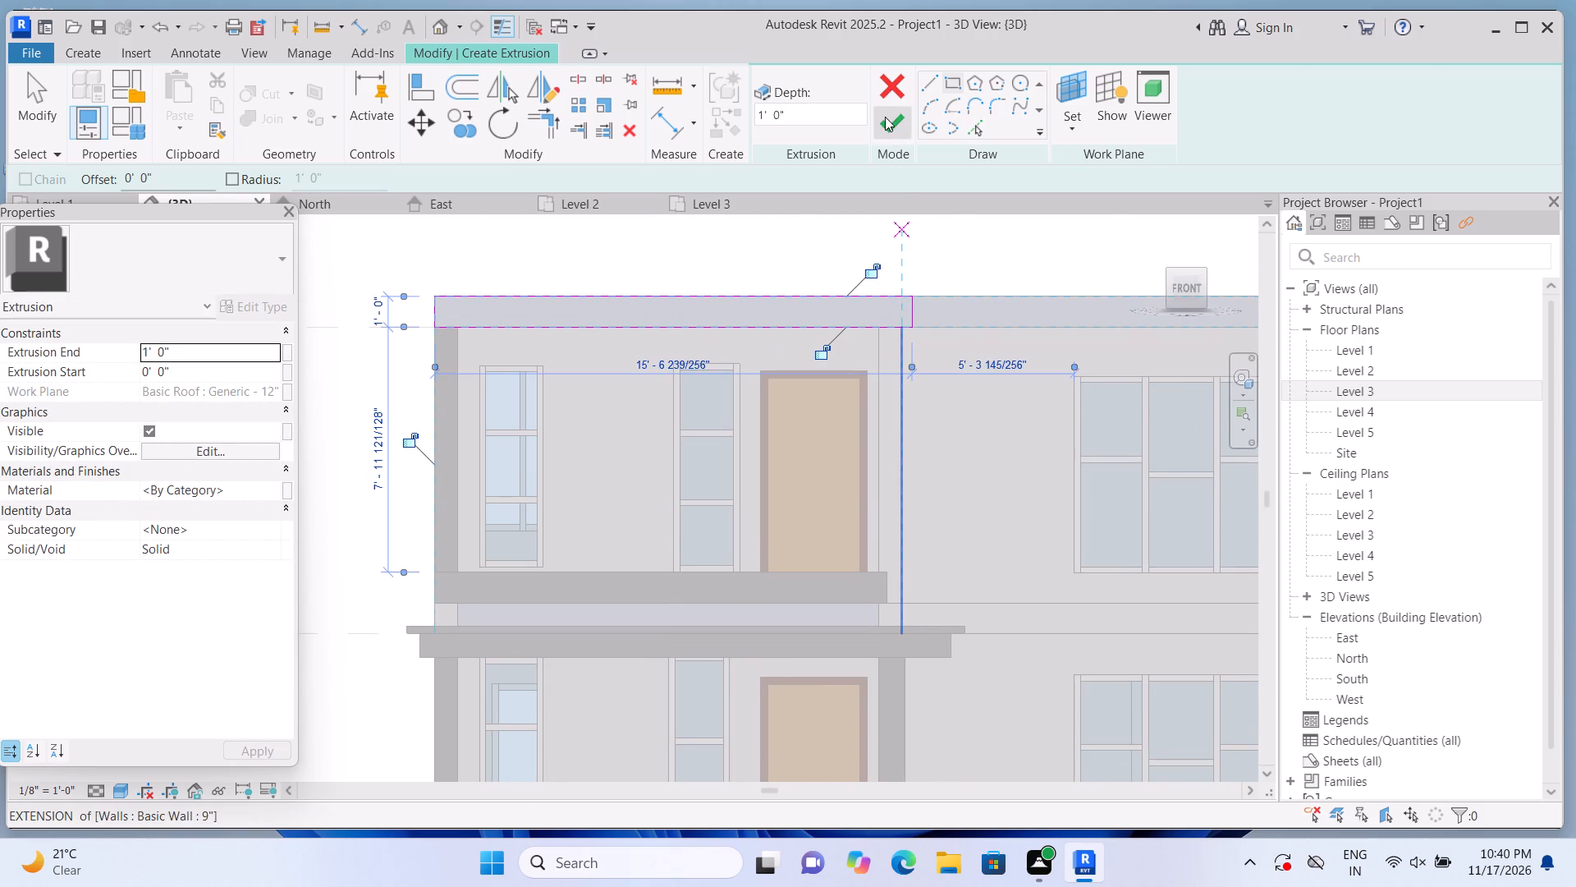
{"action": "left_click", "coordinate": [885, 116]}
{"action": "left_click", "coordinate": [822, 246]}
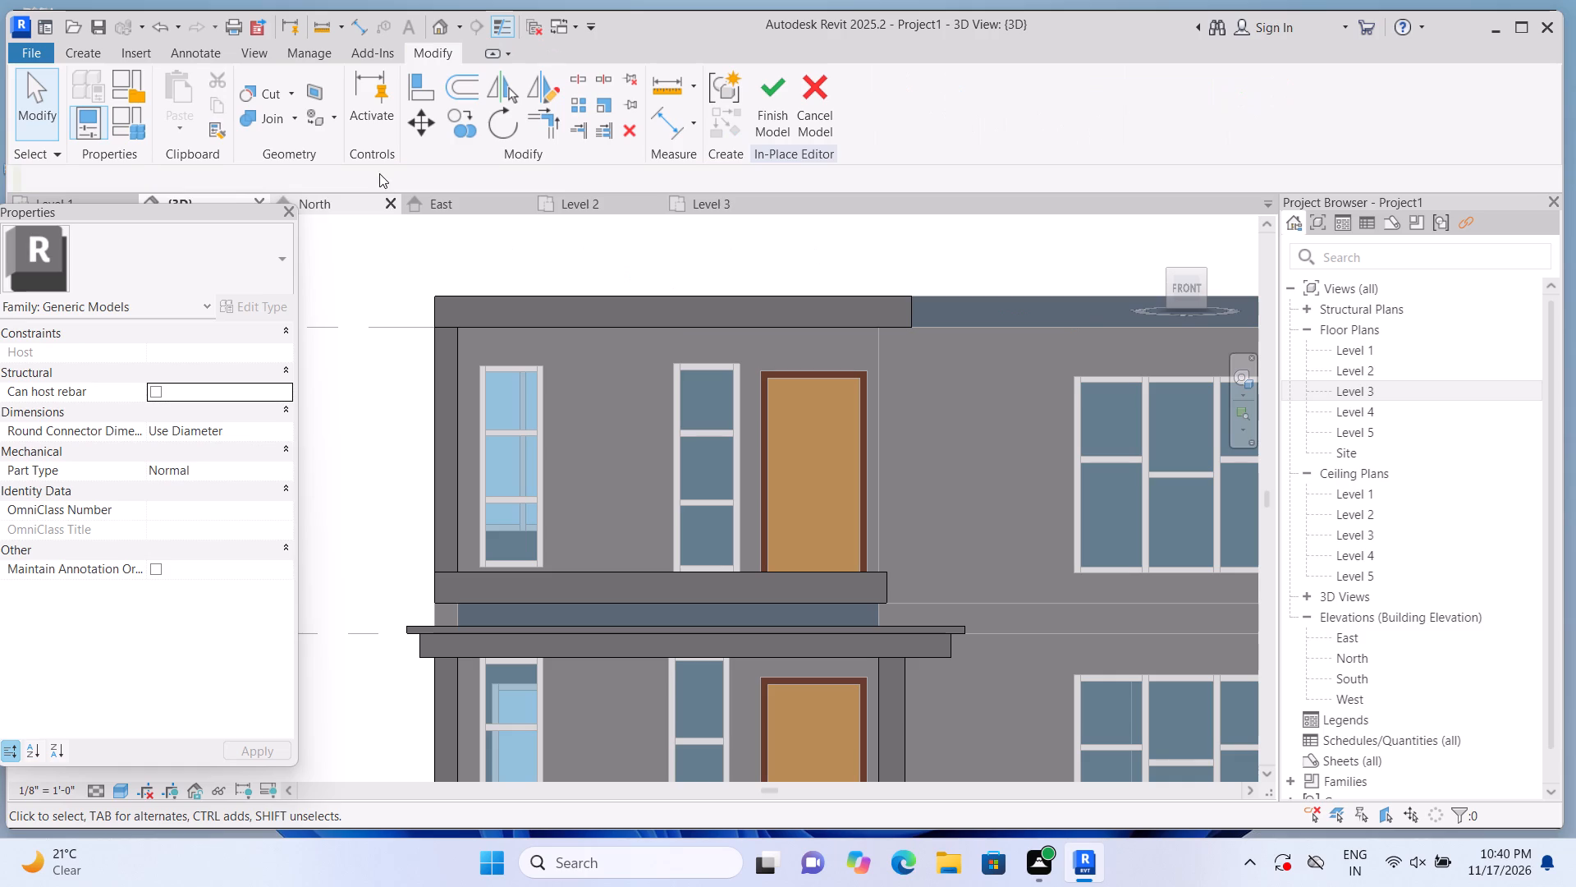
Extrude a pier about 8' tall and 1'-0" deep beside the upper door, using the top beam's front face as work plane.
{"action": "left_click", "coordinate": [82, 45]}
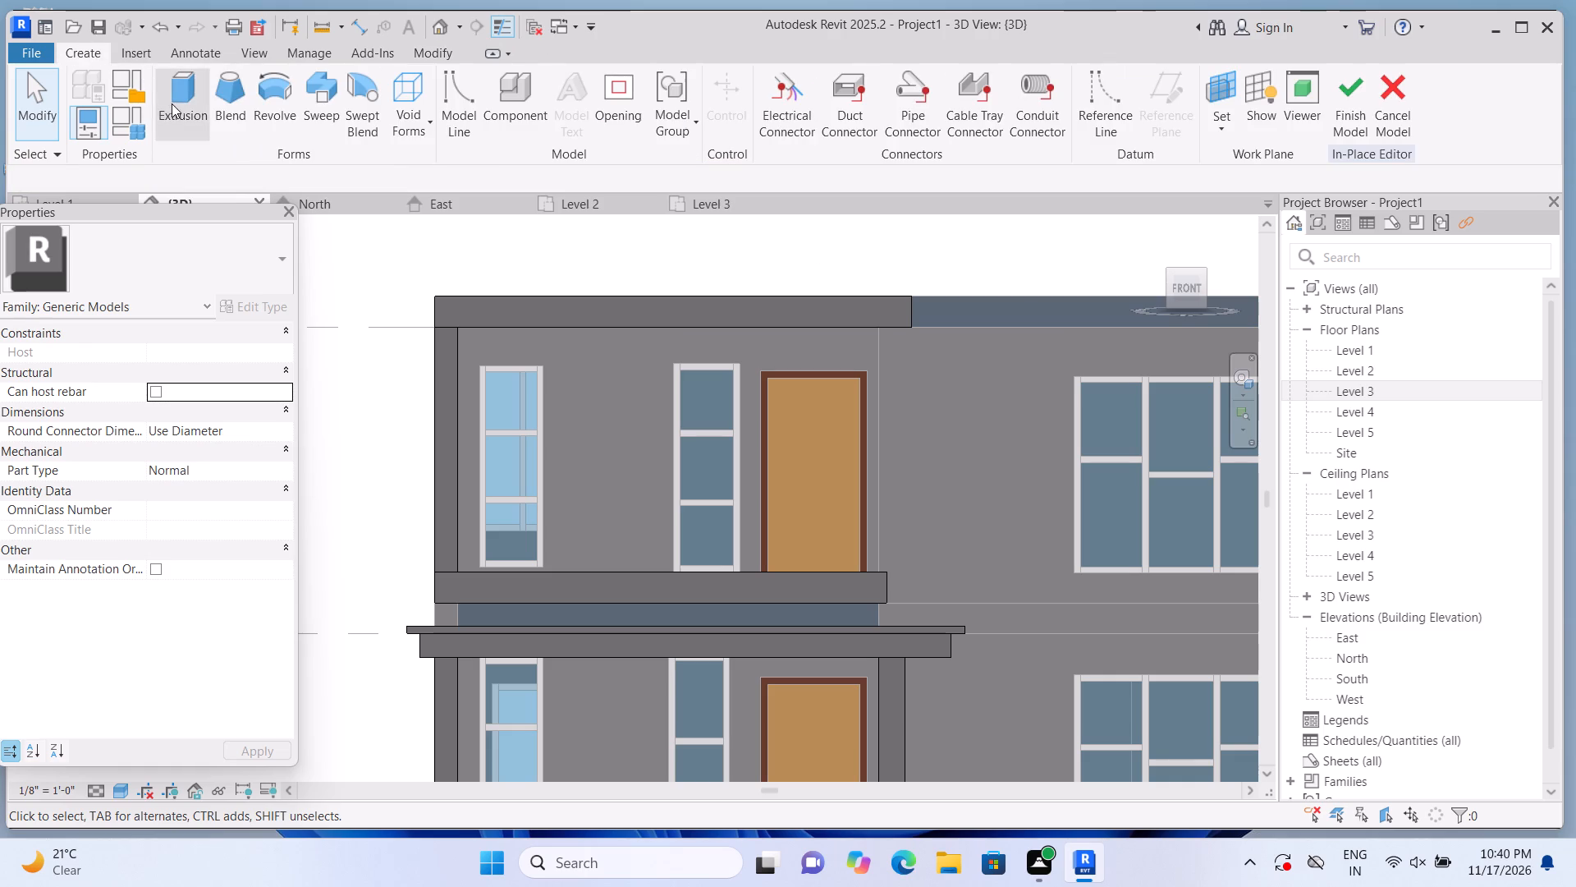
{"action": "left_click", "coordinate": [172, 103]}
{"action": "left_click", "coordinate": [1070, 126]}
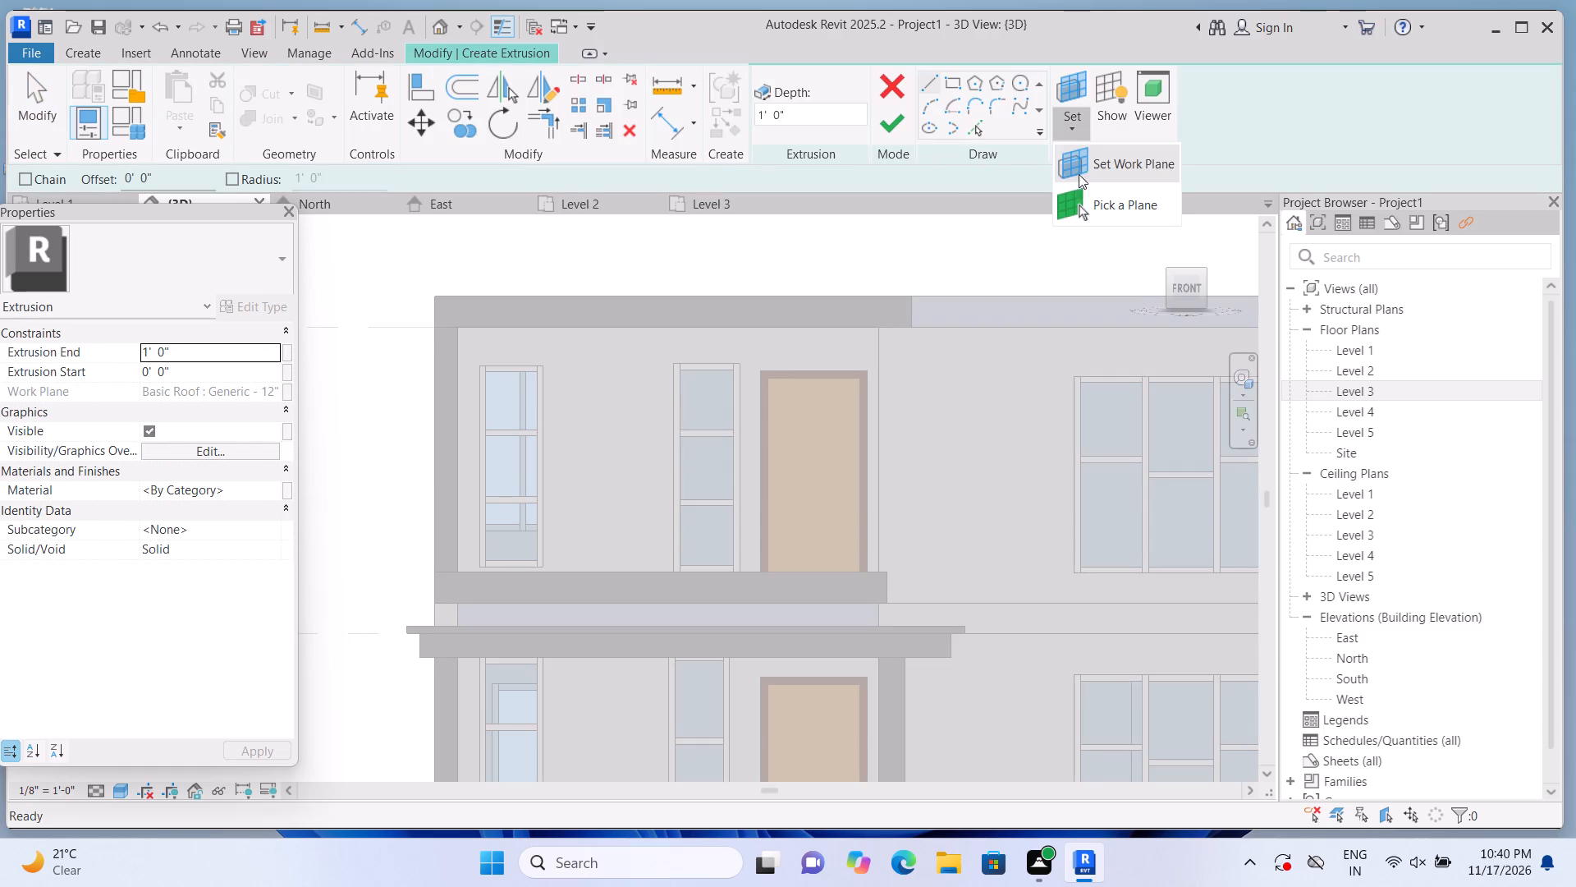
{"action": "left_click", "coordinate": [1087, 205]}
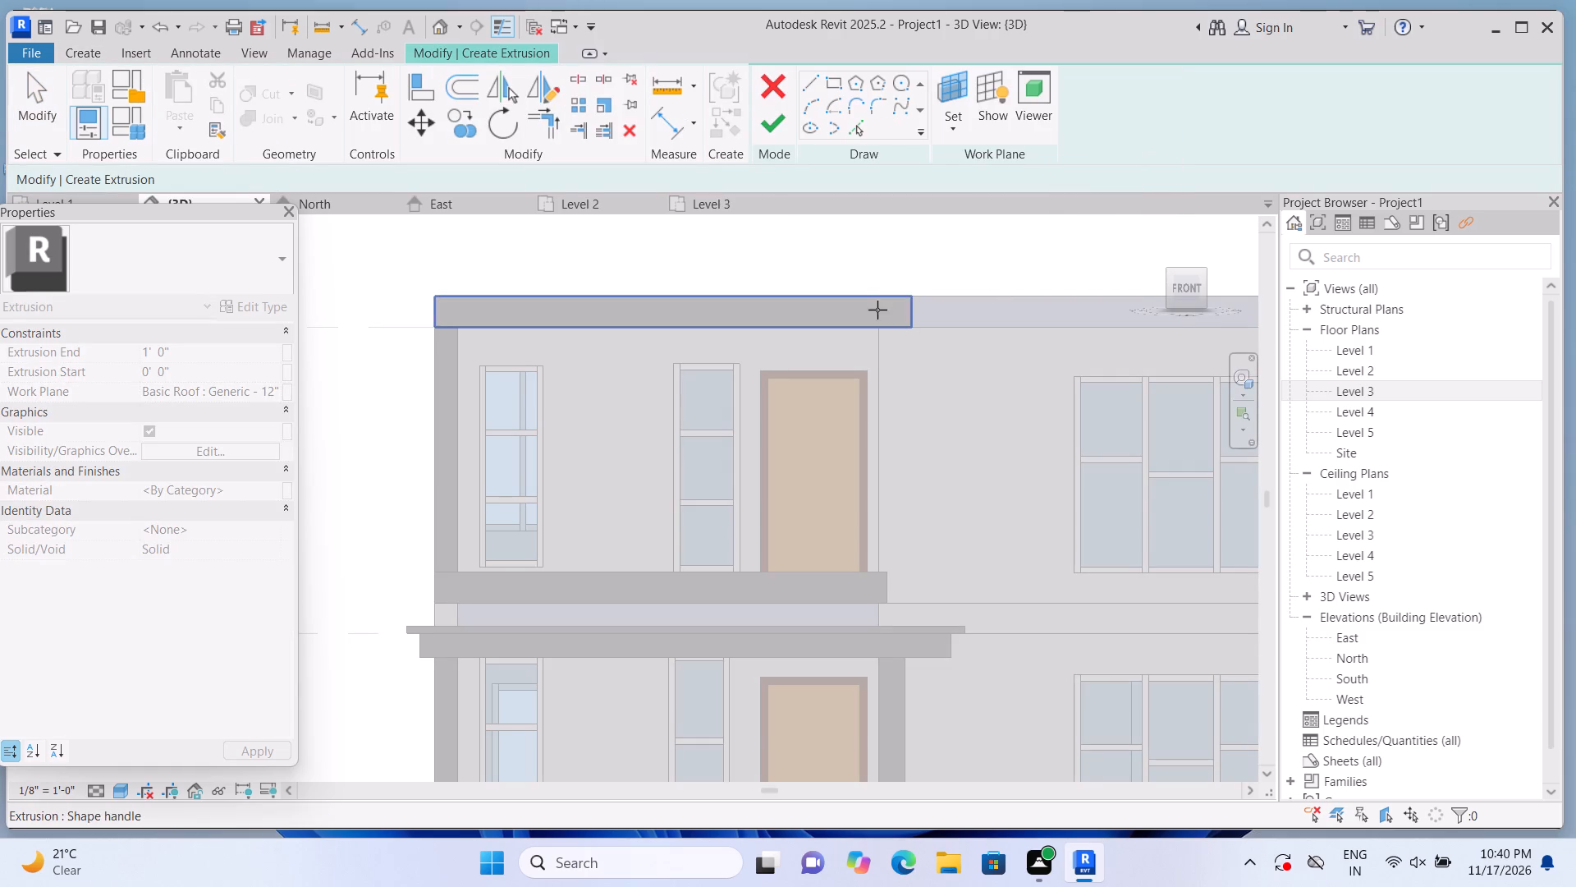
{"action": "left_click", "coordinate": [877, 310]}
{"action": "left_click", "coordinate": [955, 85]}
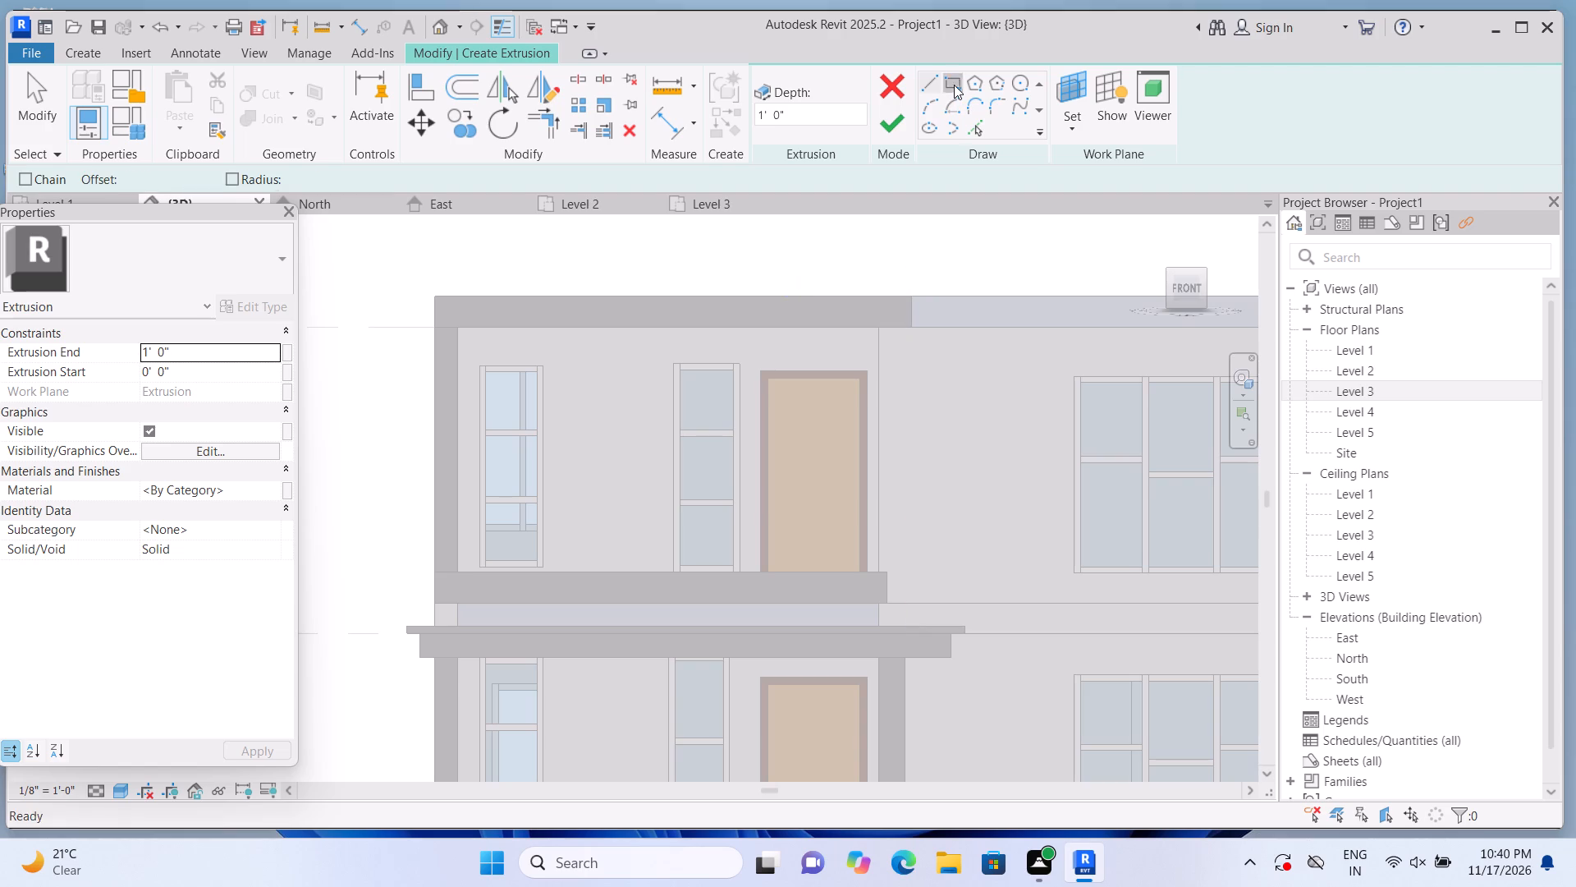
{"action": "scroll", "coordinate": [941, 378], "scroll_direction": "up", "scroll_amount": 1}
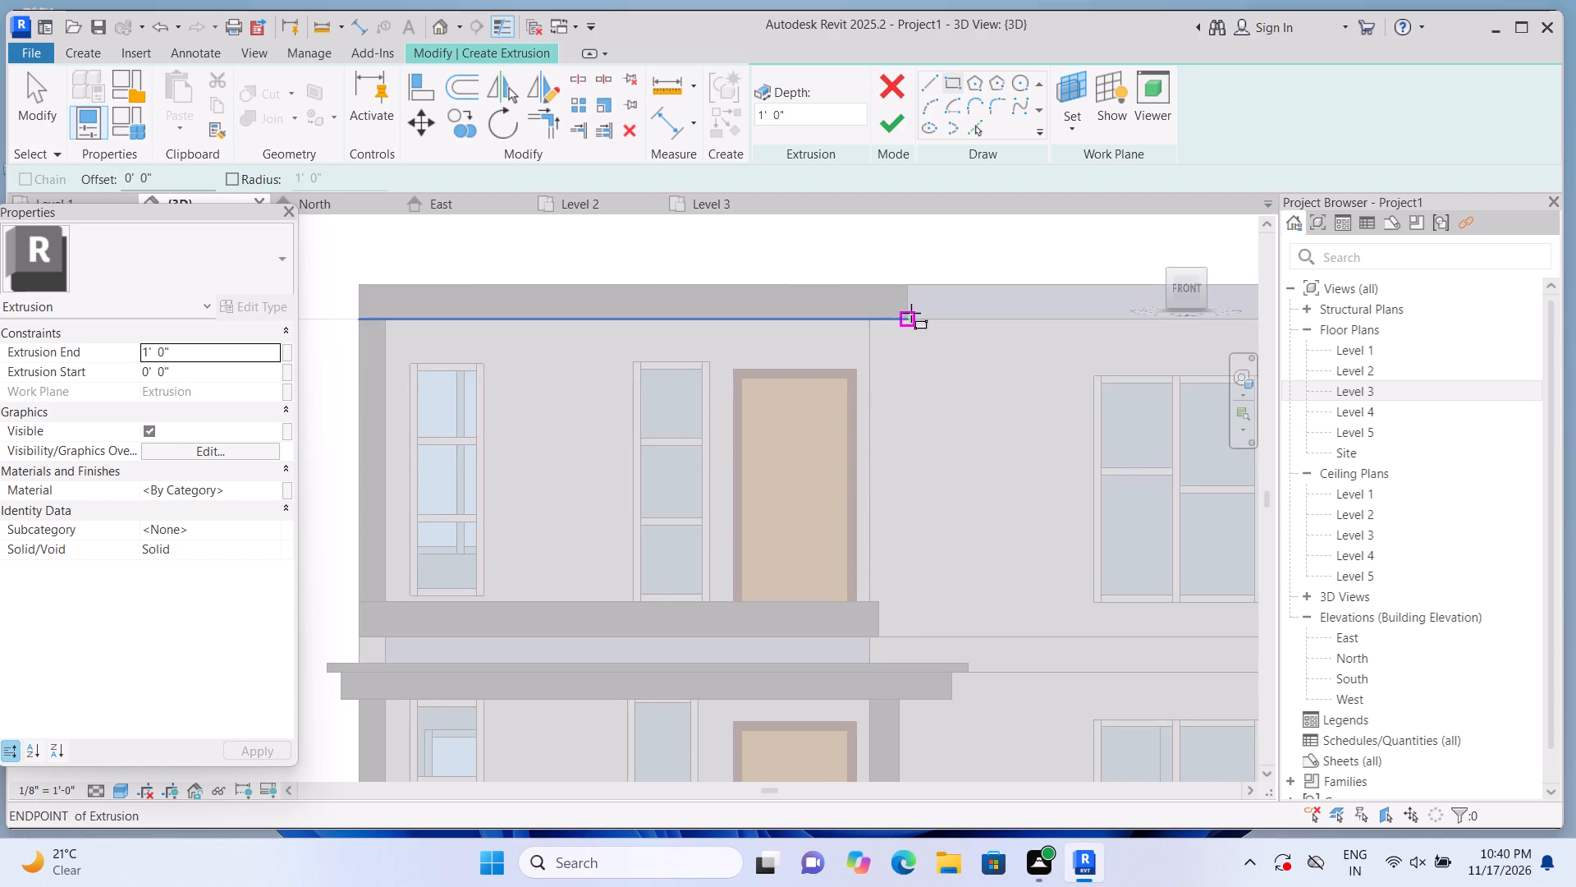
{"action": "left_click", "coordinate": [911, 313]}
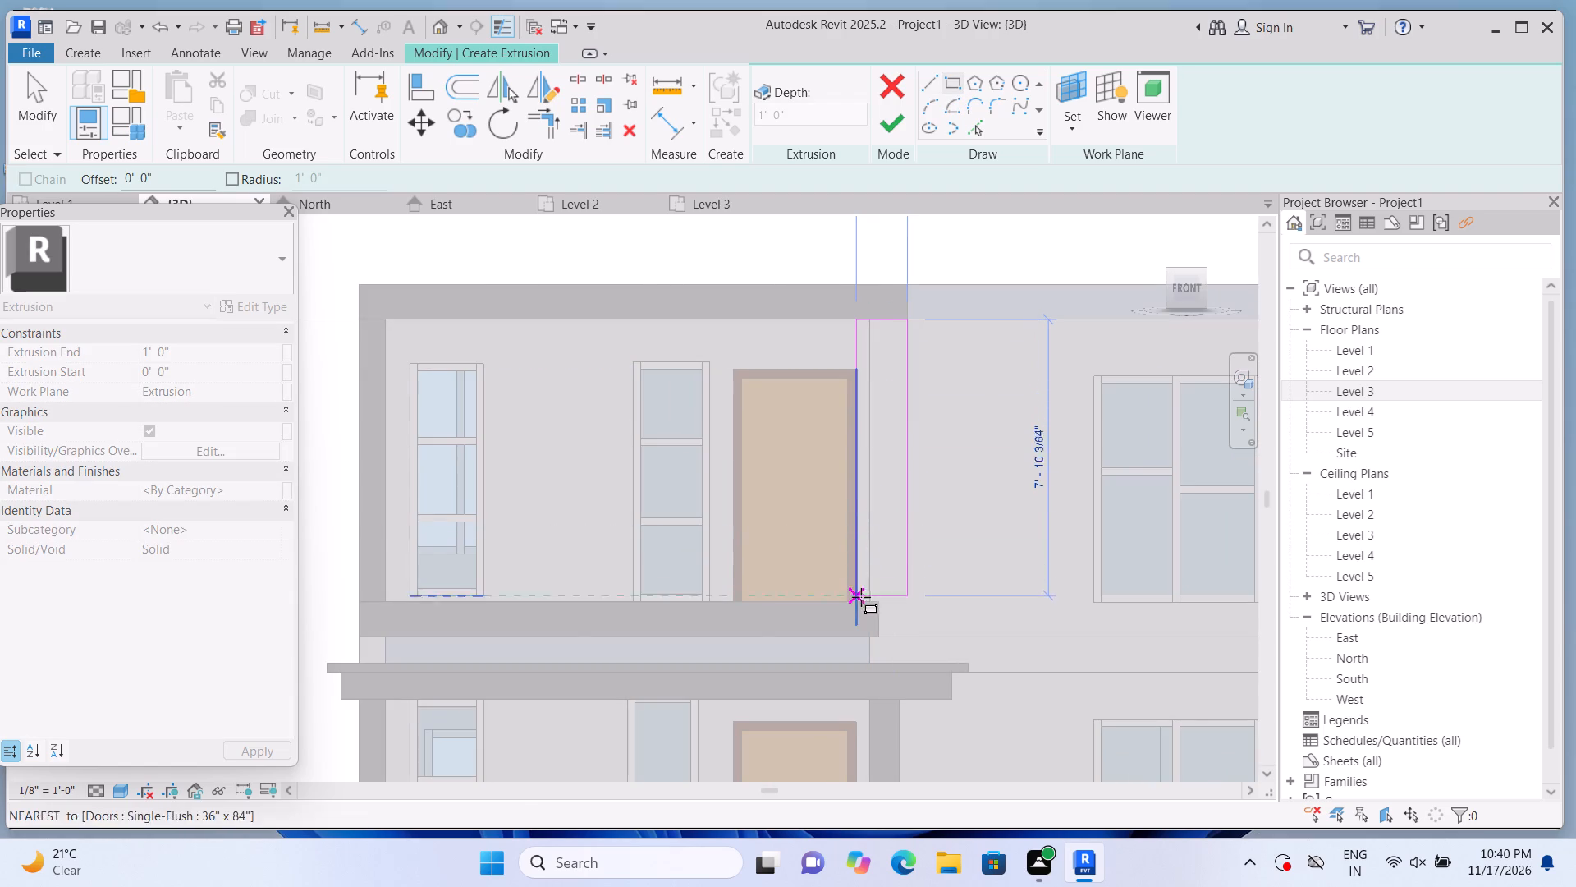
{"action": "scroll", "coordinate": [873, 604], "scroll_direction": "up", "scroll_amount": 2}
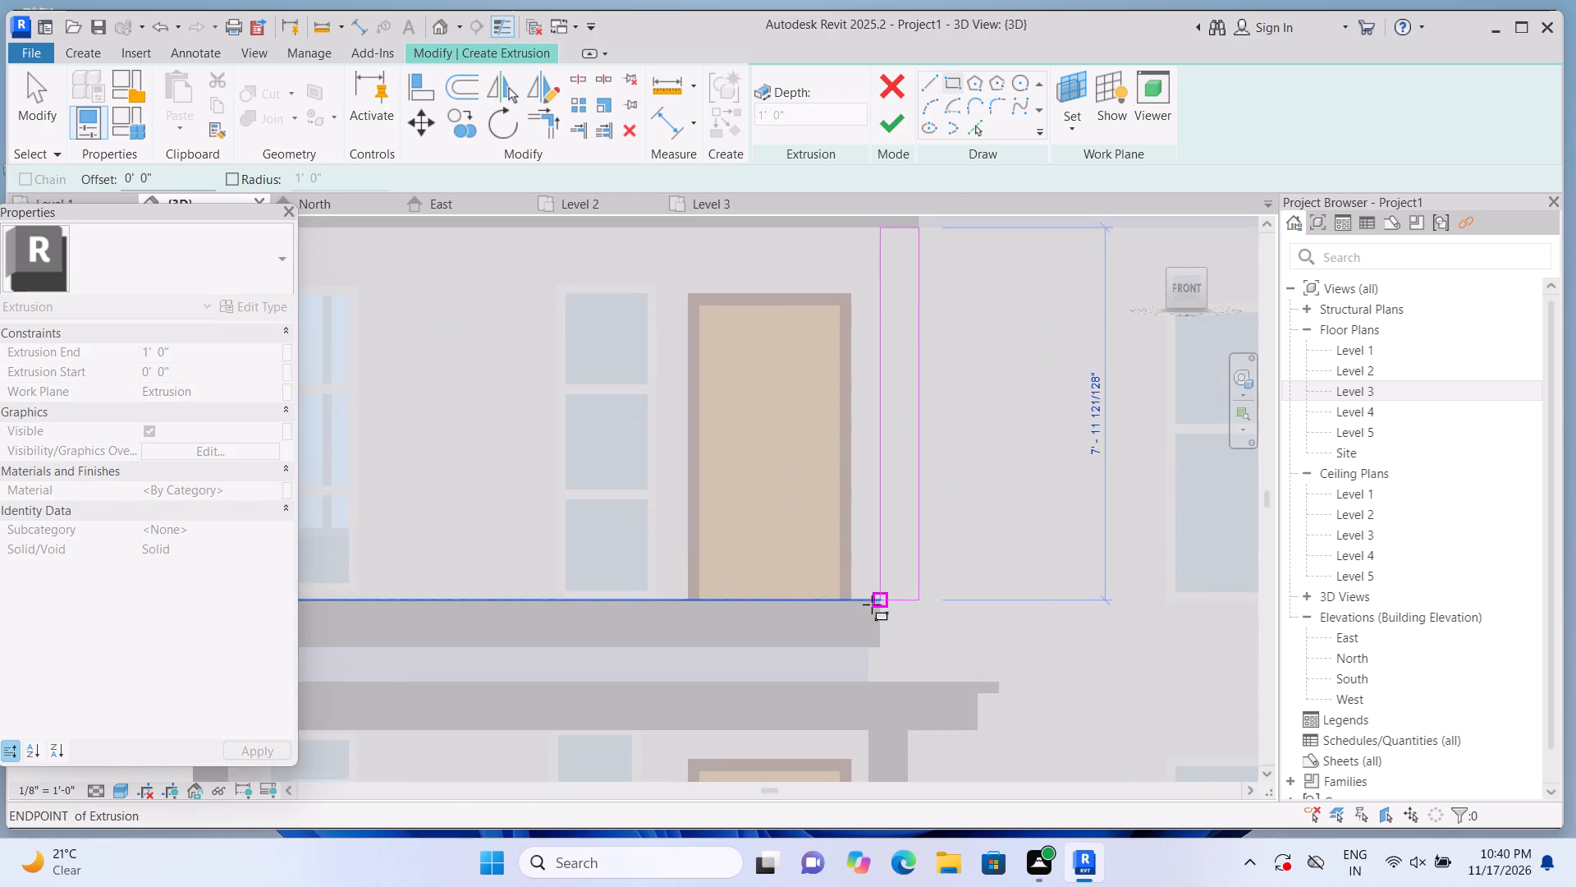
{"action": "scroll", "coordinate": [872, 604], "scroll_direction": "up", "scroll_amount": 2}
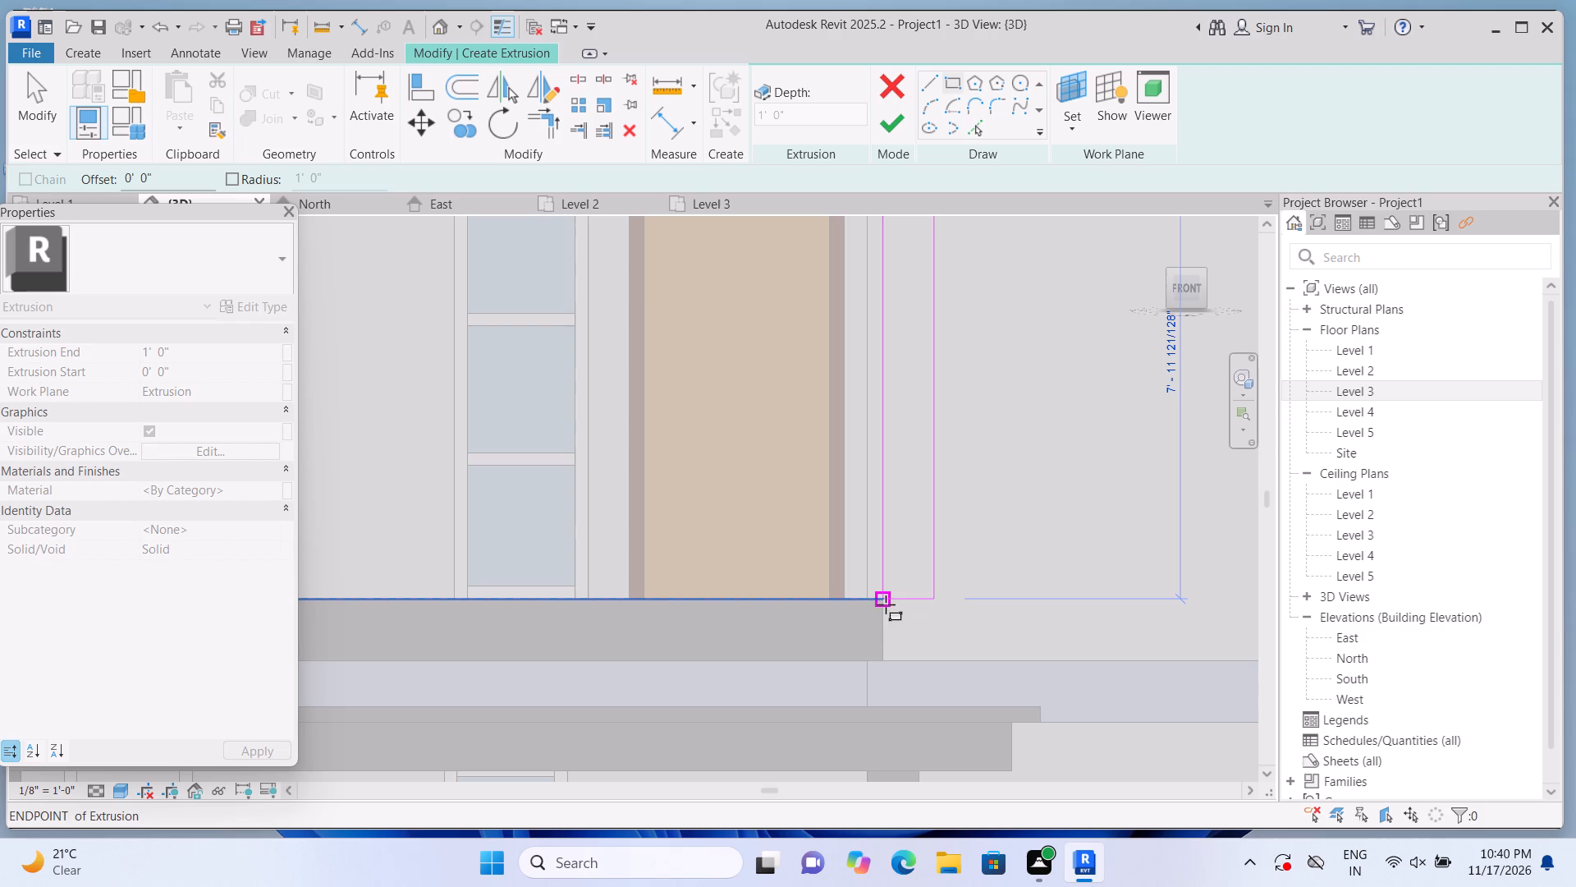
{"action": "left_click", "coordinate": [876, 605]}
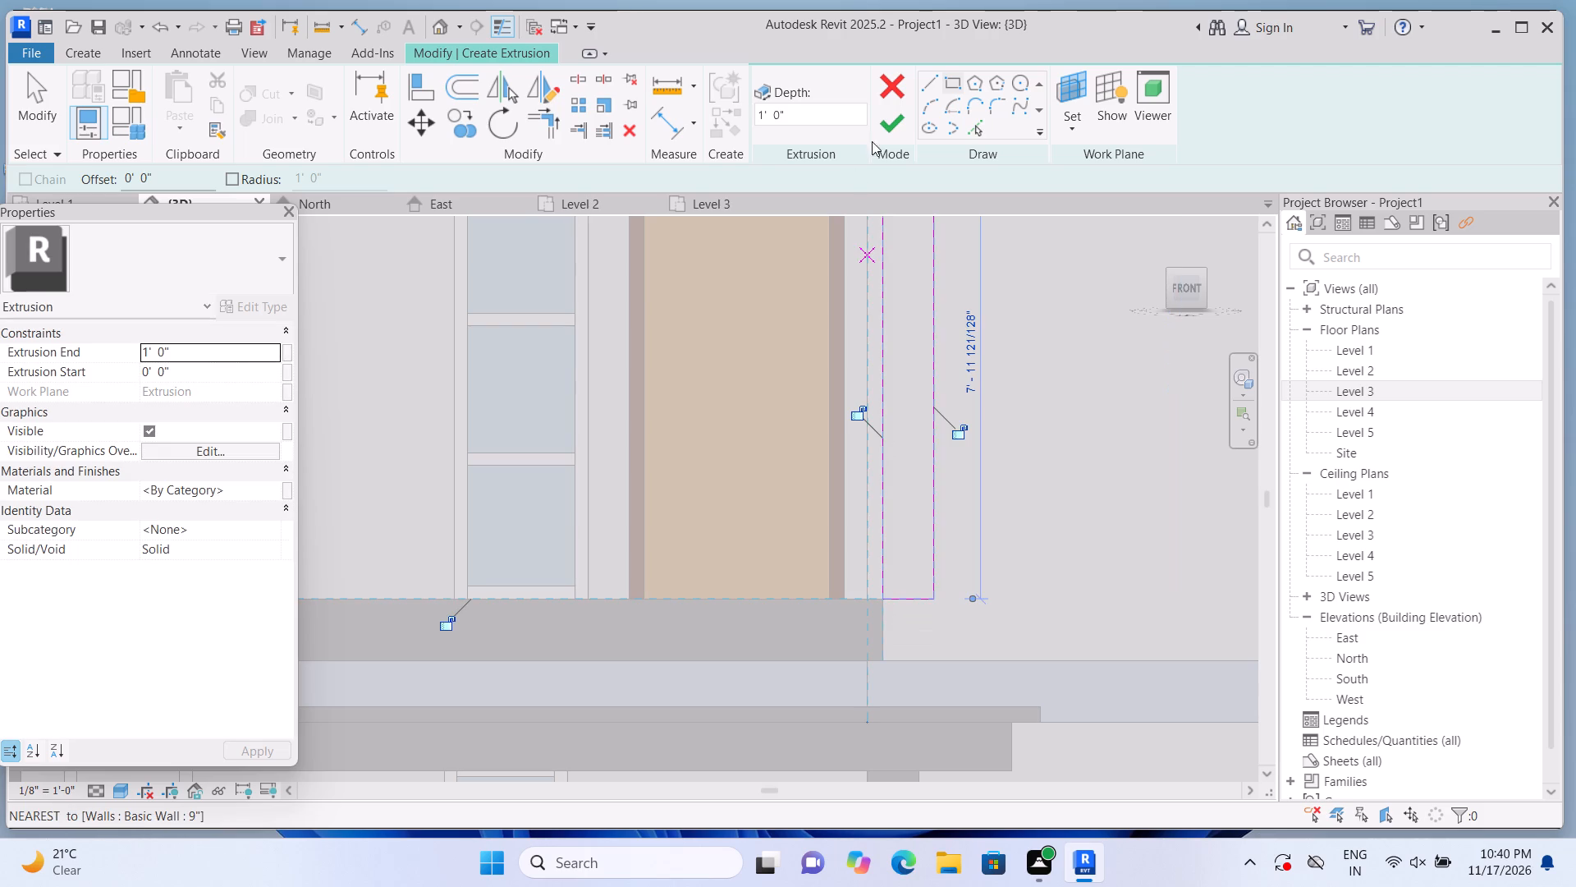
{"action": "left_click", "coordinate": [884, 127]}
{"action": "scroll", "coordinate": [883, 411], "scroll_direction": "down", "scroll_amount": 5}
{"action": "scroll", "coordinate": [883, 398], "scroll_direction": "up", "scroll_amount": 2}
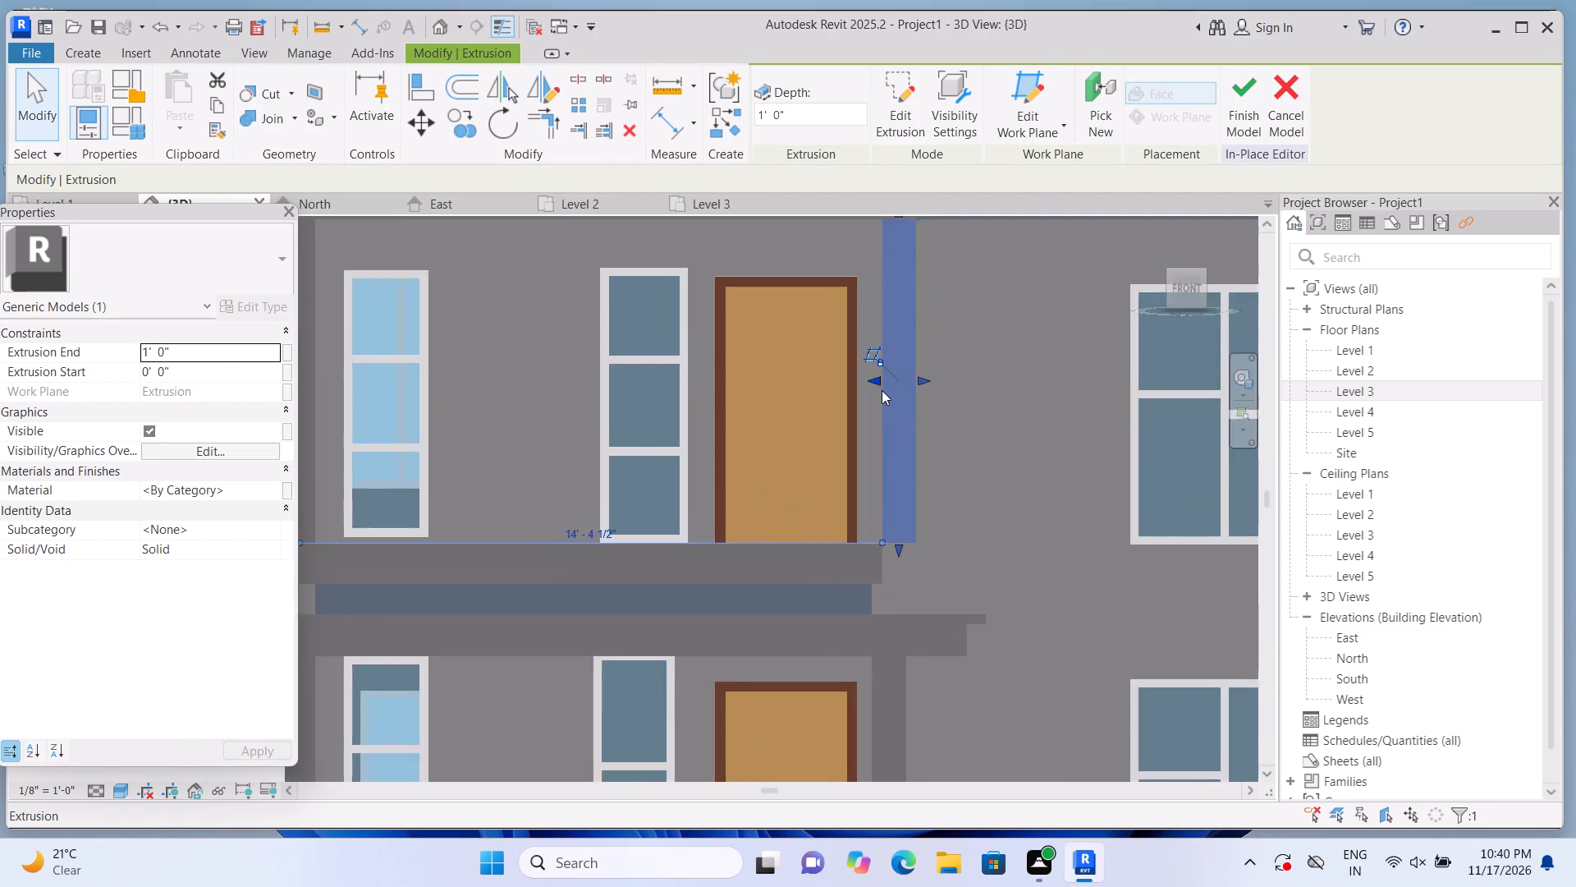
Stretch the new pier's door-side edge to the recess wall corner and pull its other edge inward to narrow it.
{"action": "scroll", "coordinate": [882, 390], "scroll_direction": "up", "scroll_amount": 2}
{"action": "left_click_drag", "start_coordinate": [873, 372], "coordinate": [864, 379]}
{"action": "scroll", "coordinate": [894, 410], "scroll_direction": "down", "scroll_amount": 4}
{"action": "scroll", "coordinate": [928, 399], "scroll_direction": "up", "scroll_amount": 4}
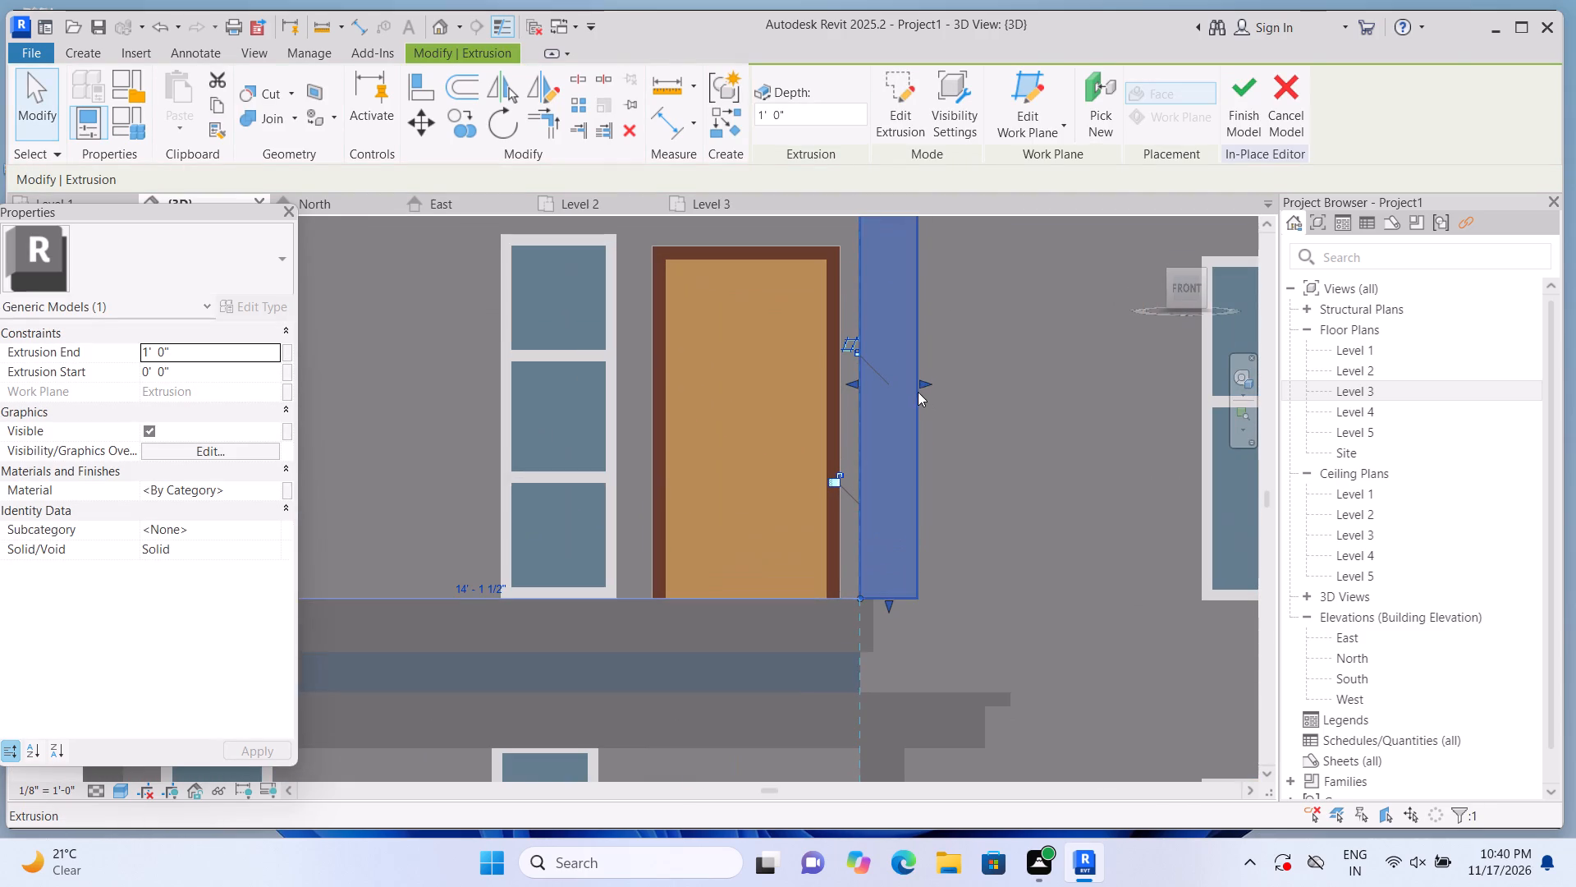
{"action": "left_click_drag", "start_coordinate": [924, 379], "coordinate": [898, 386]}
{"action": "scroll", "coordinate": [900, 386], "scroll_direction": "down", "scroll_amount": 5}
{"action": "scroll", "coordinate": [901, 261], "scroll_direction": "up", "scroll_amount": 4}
Shorten the top beam's door-side end to line up with the pier's outer edge.
{"action": "left_click", "coordinate": [905, 259]}
{"action": "scroll", "coordinate": [912, 271], "scroll_direction": "up", "scroll_amount": 3}
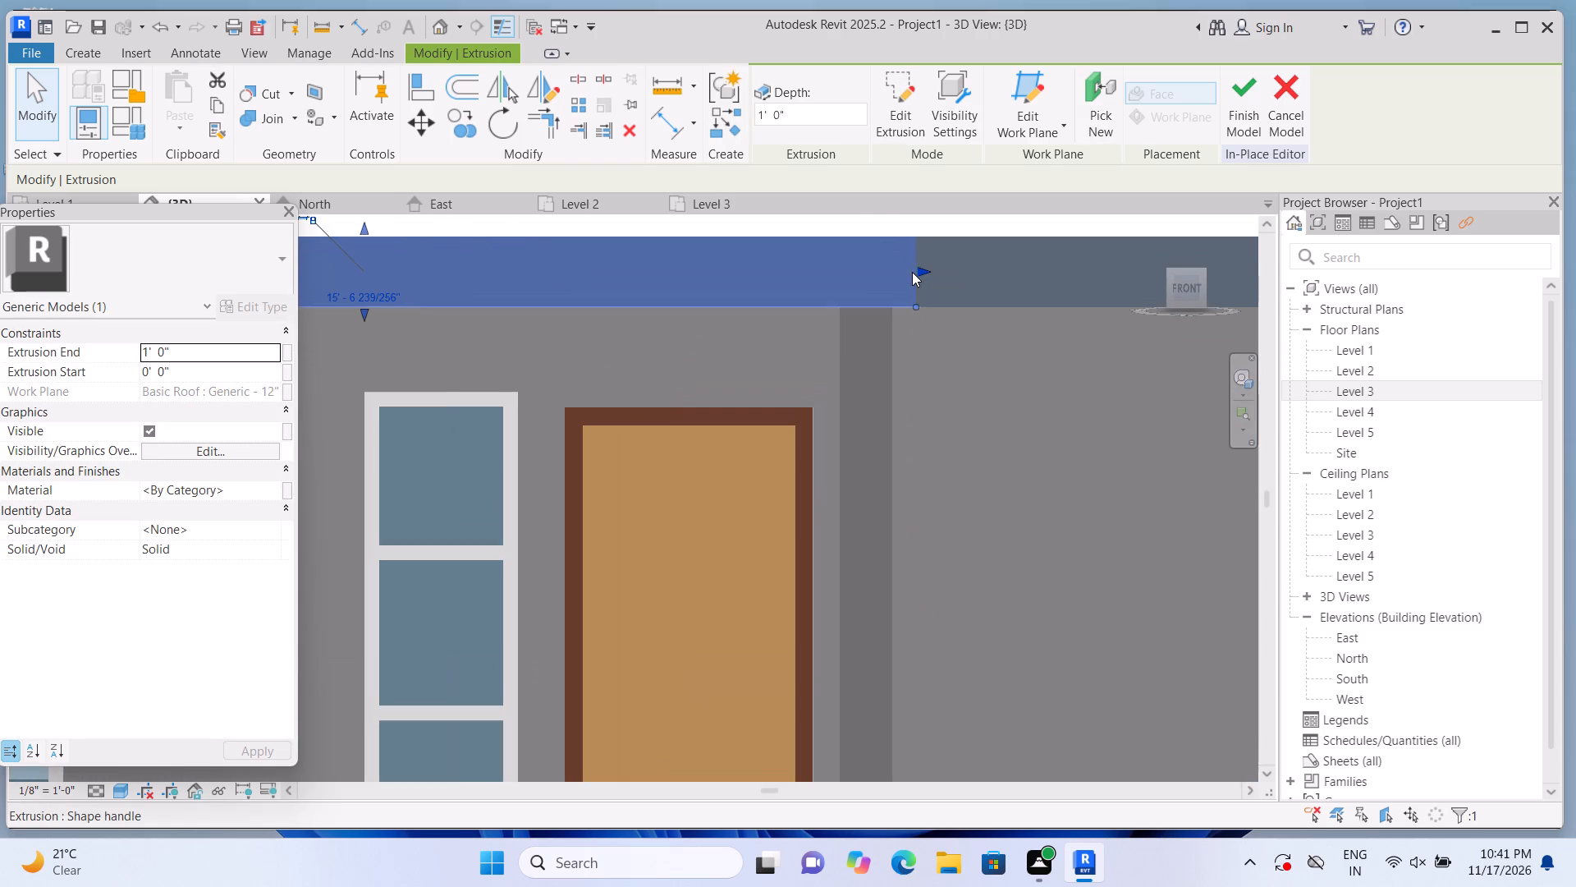
{"action": "left_click_drag", "start_coordinate": [922, 267], "coordinate": [900, 276]}
{"action": "scroll", "coordinate": [901, 273], "scroll_direction": "down", "scroll_amount": 4}
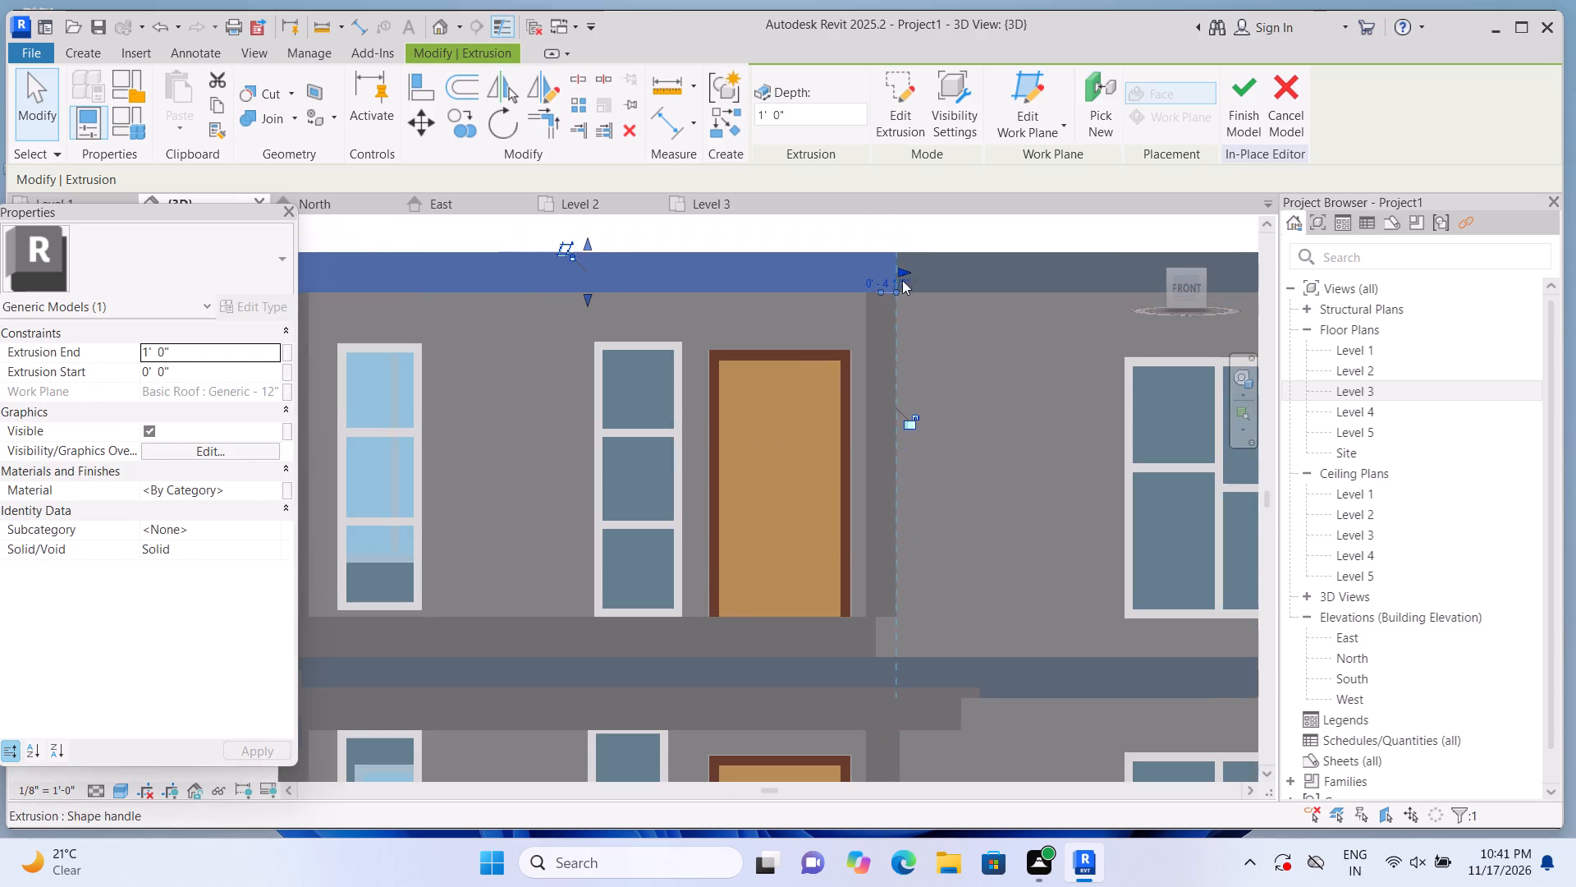
{"action": "scroll", "coordinate": [900, 581], "scroll_direction": "up", "scroll_amount": 5}
{"action": "scroll", "coordinate": [876, 635], "scroll_direction": "down", "scroll_amount": 1}
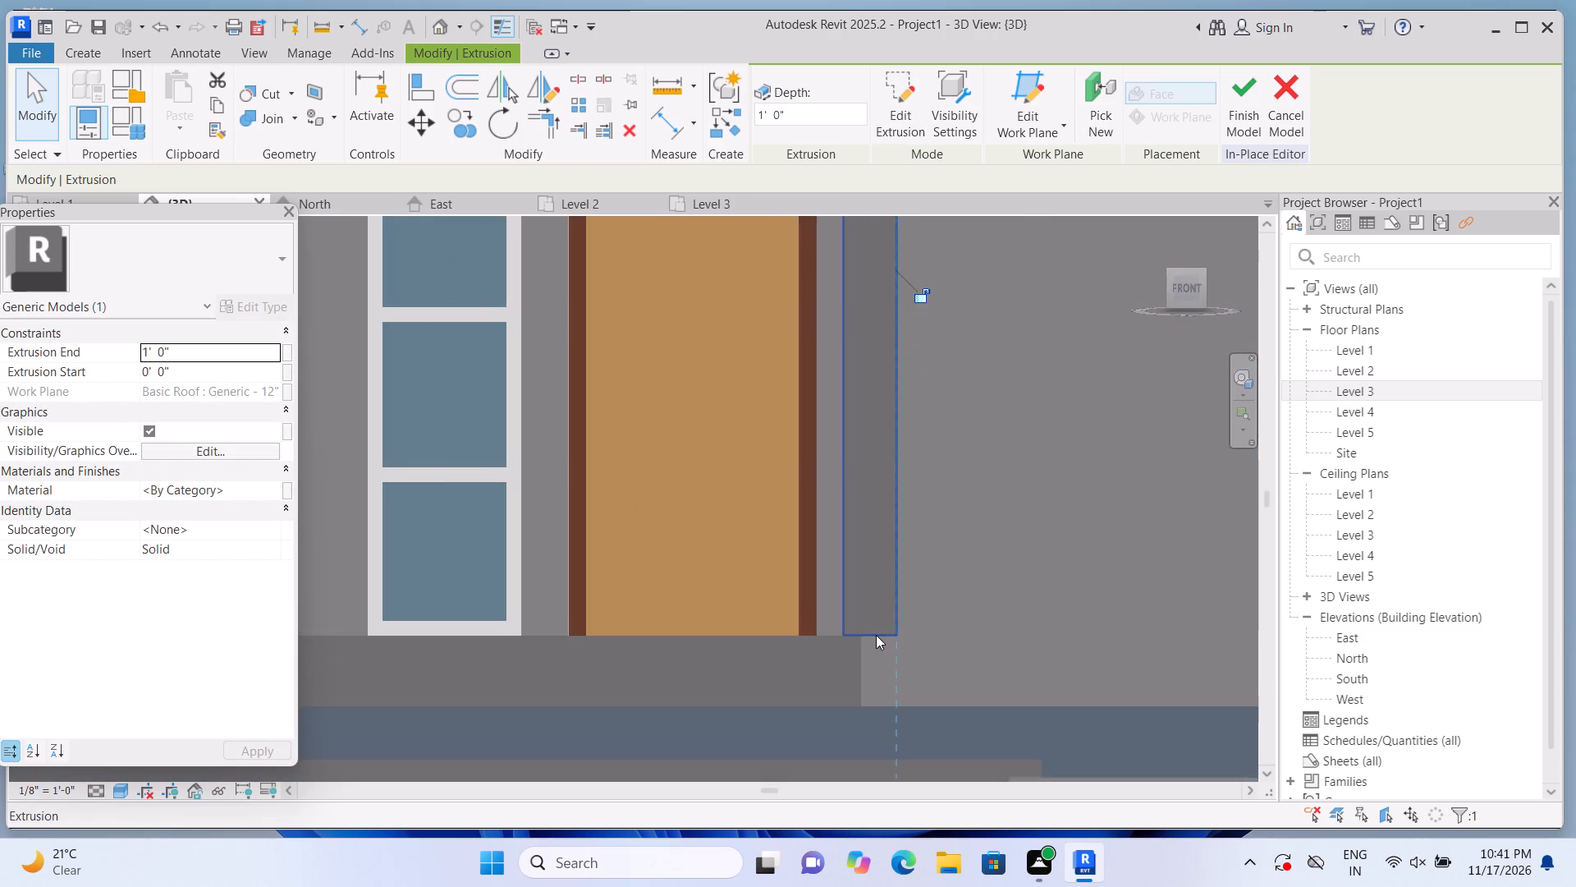
{"action": "scroll", "coordinate": [876, 640], "scroll_direction": "up", "scroll_amount": 2}
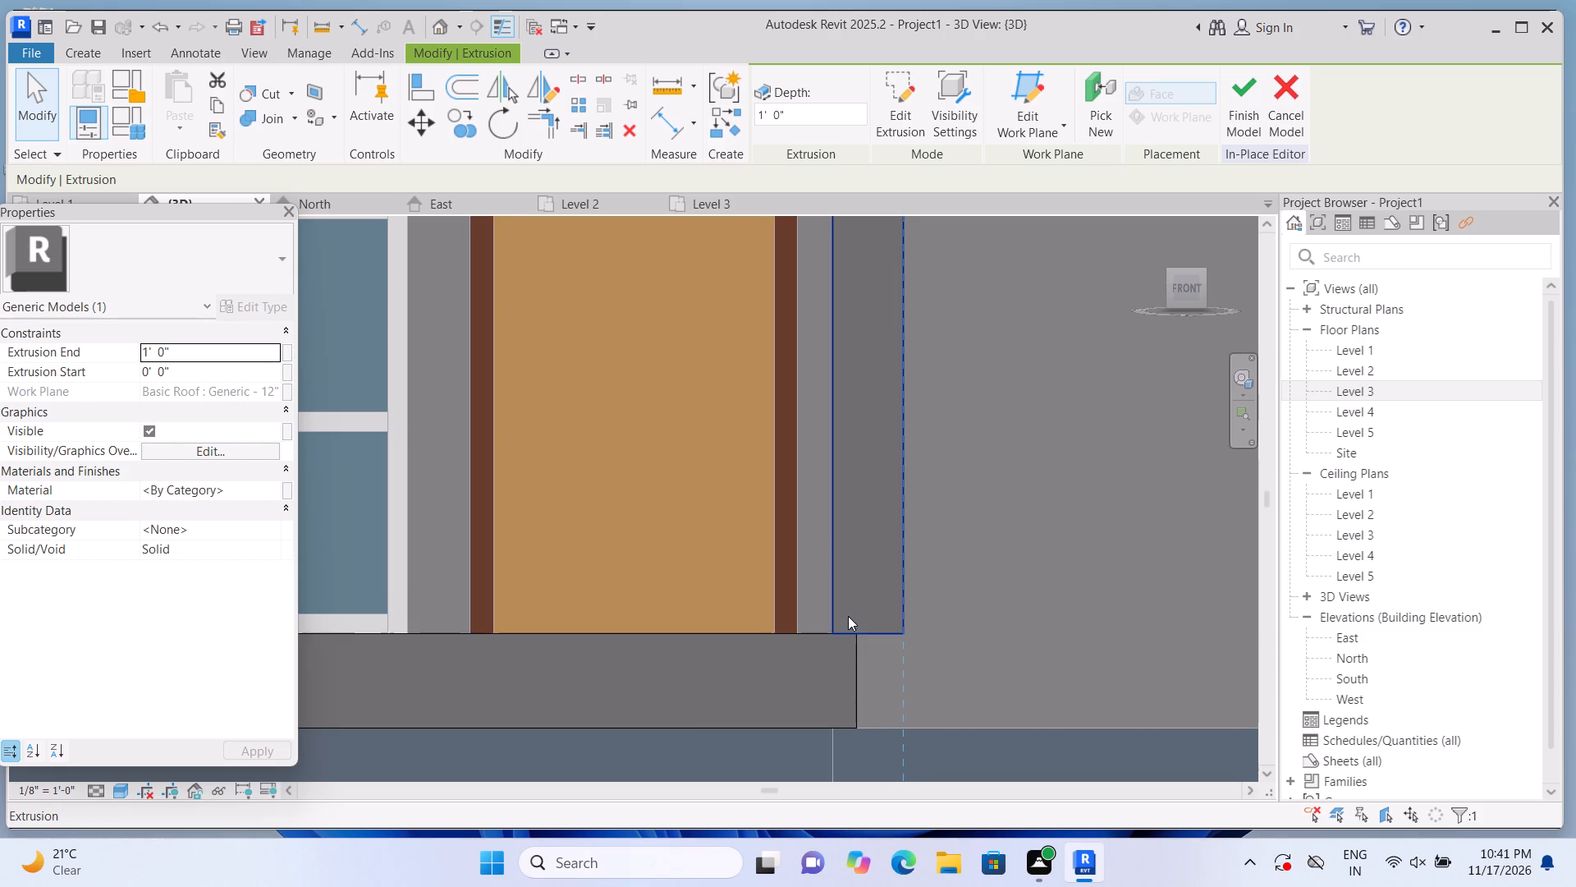
{"action": "scroll", "coordinate": [848, 617], "scroll_direction": "down", "scroll_amount": 4}
{"action": "scroll", "coordinate": [861, 520], "scroll_direction": "down", "scroll_amount": 3}
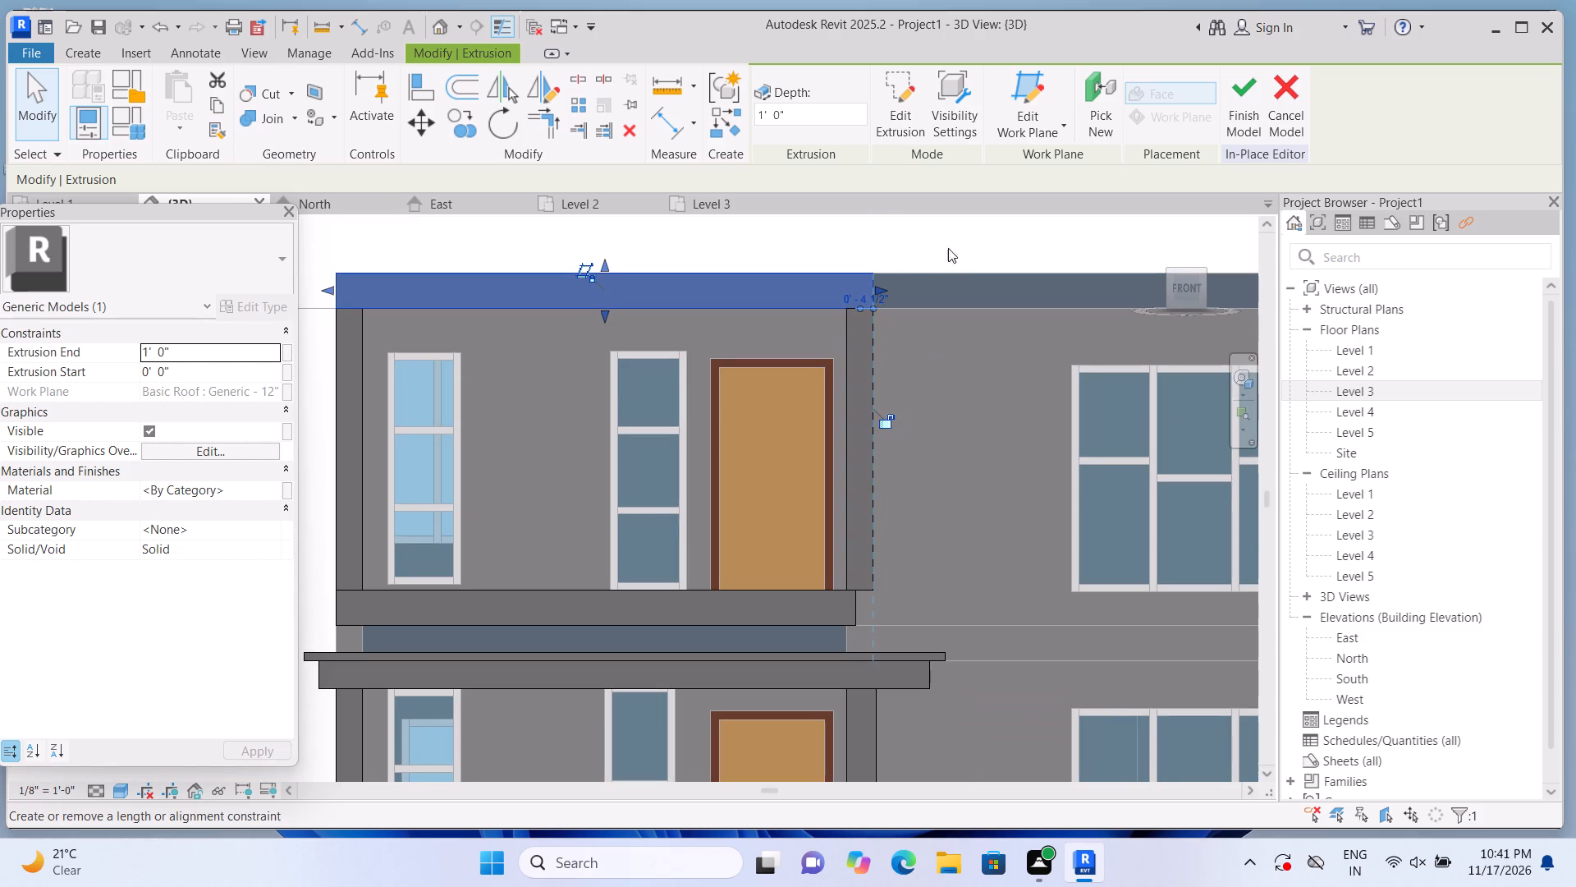
{"action": "left_click", "coordinate": [954, 223]}
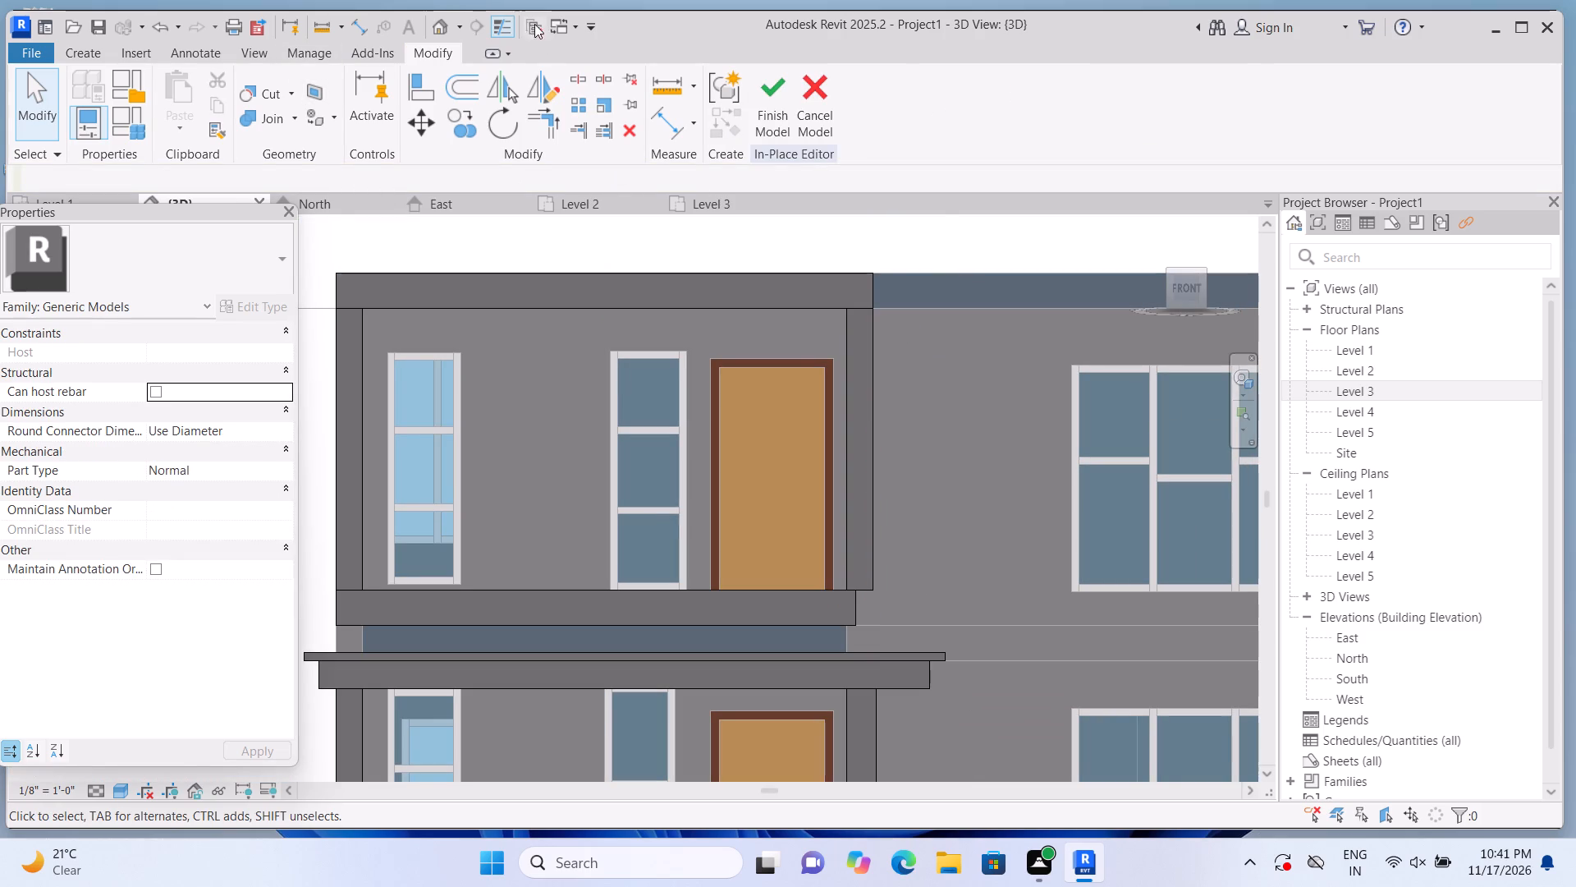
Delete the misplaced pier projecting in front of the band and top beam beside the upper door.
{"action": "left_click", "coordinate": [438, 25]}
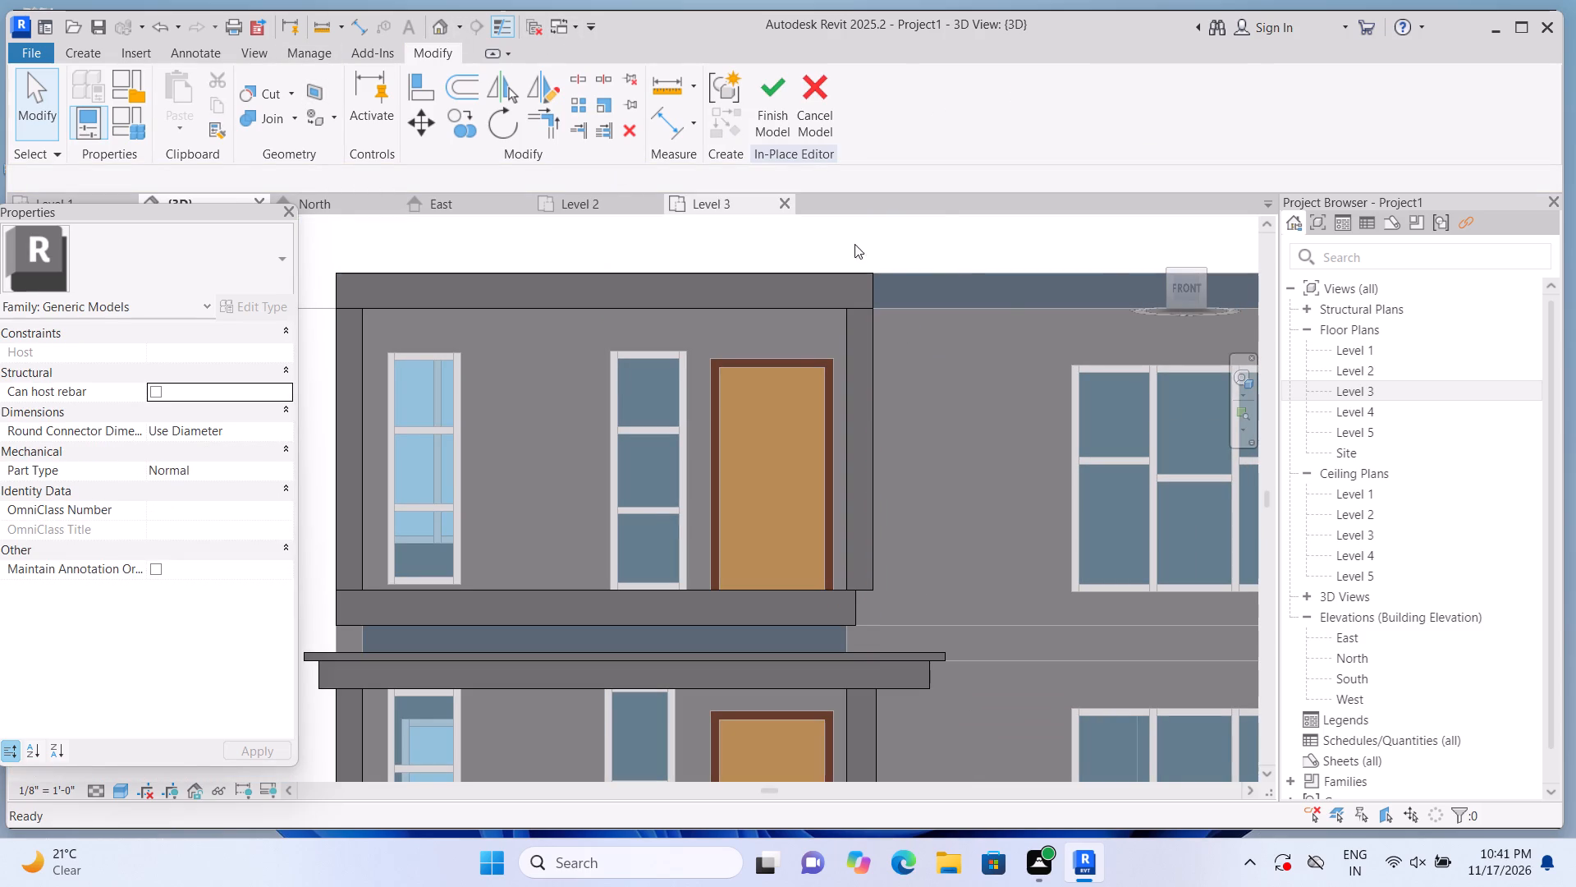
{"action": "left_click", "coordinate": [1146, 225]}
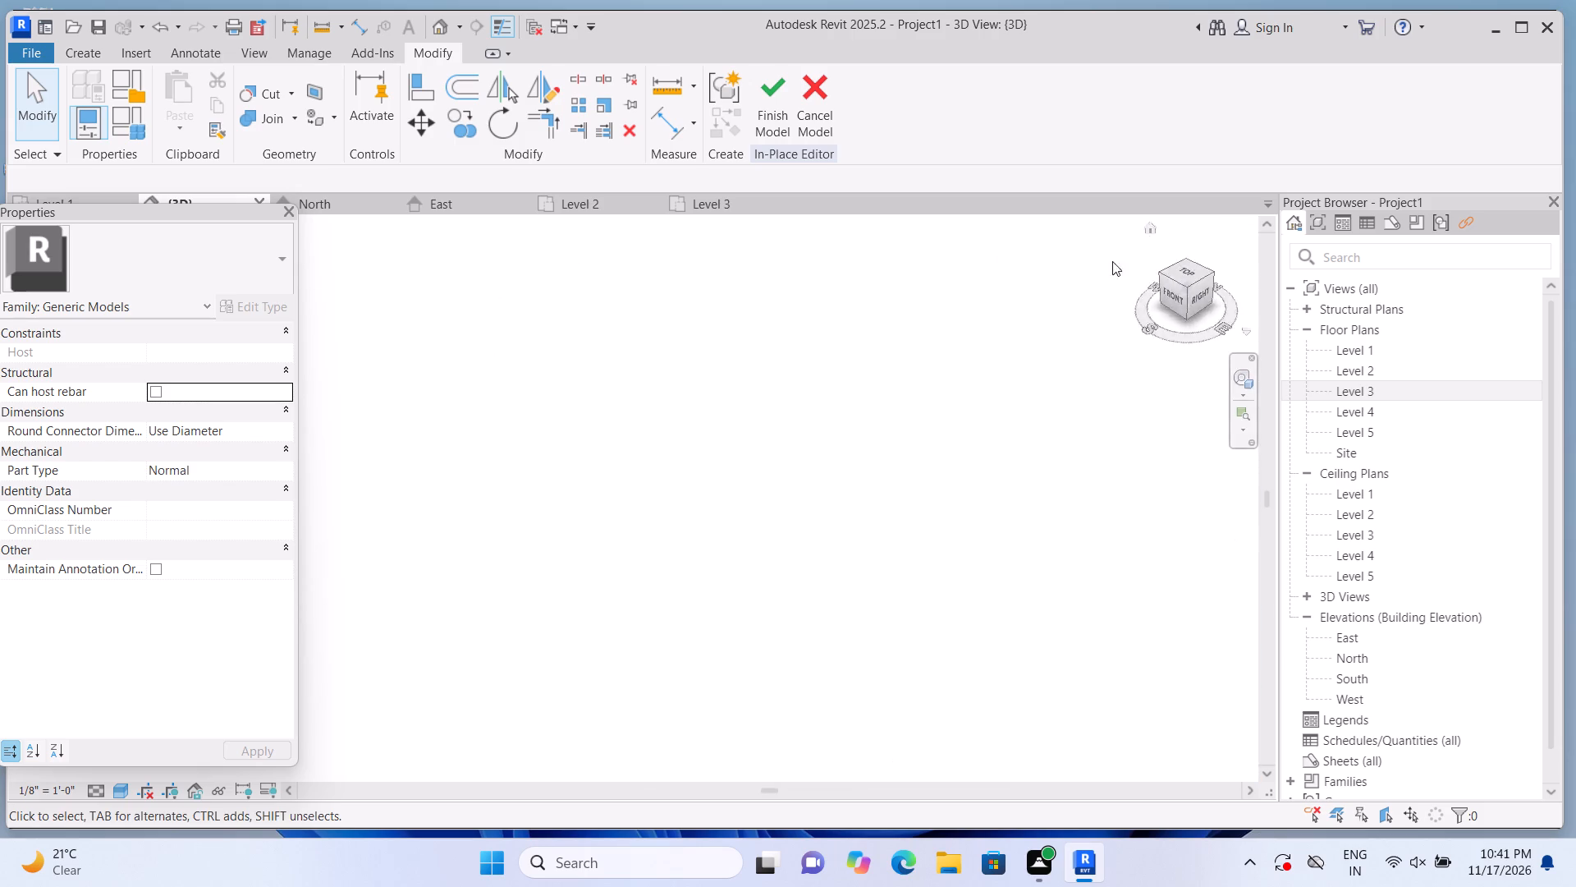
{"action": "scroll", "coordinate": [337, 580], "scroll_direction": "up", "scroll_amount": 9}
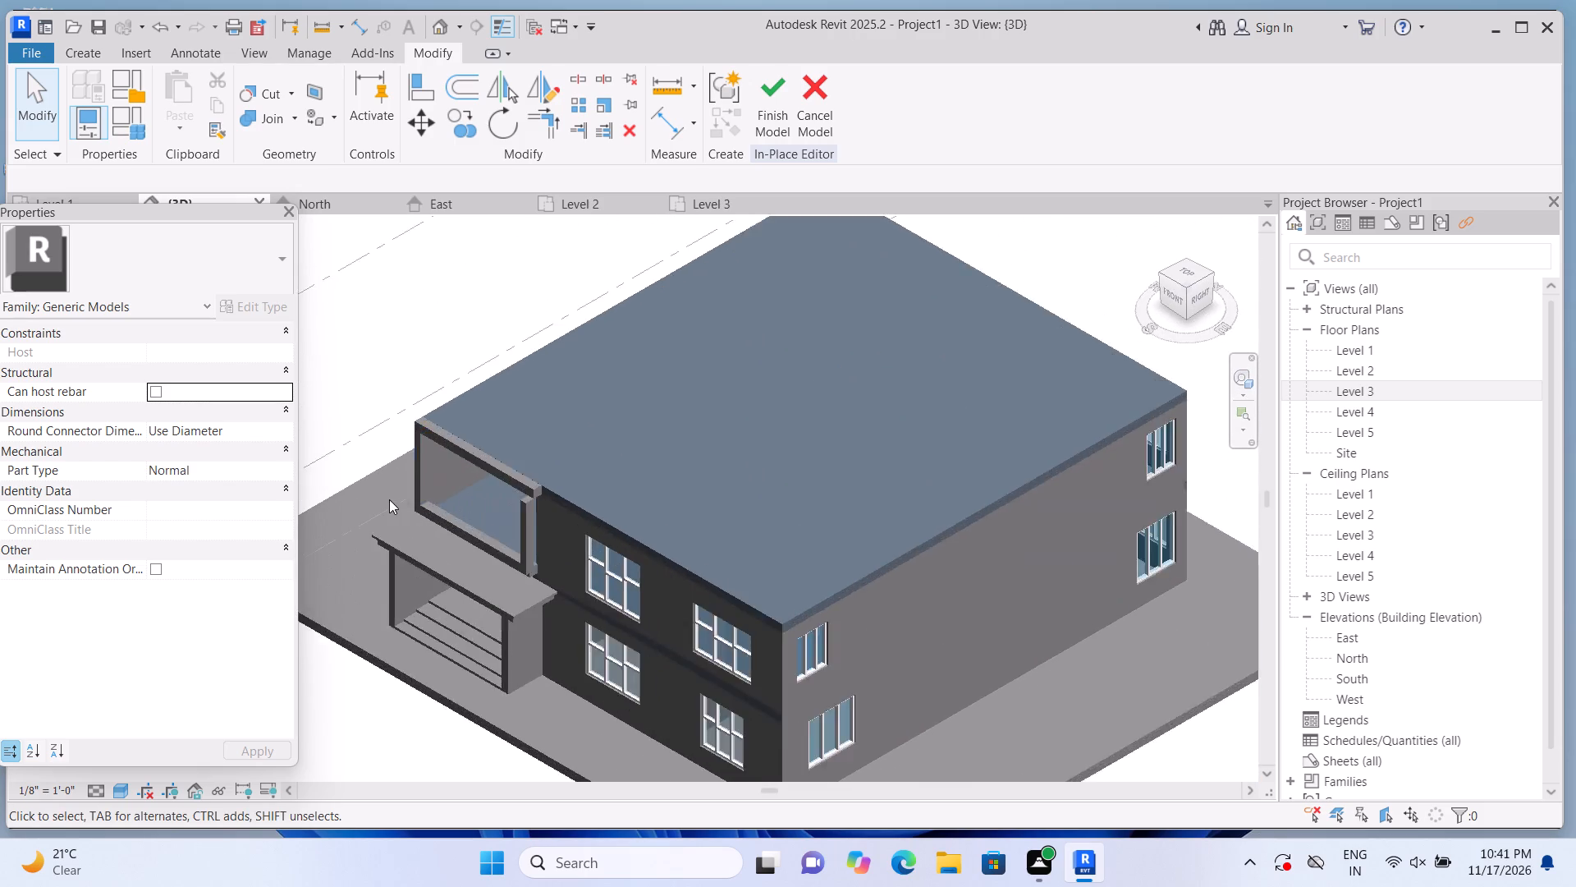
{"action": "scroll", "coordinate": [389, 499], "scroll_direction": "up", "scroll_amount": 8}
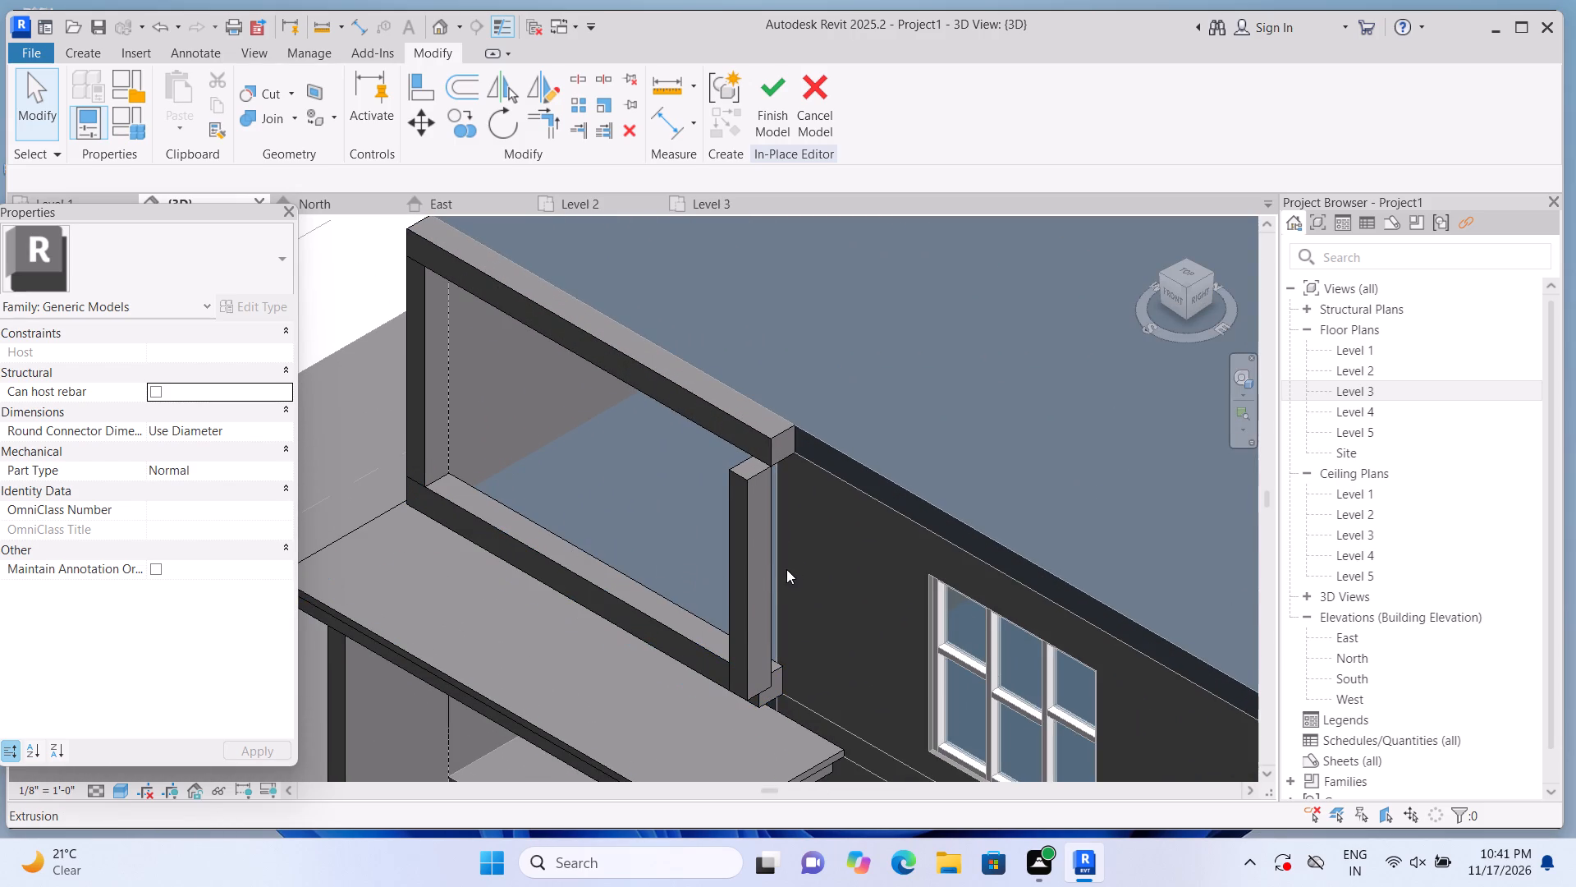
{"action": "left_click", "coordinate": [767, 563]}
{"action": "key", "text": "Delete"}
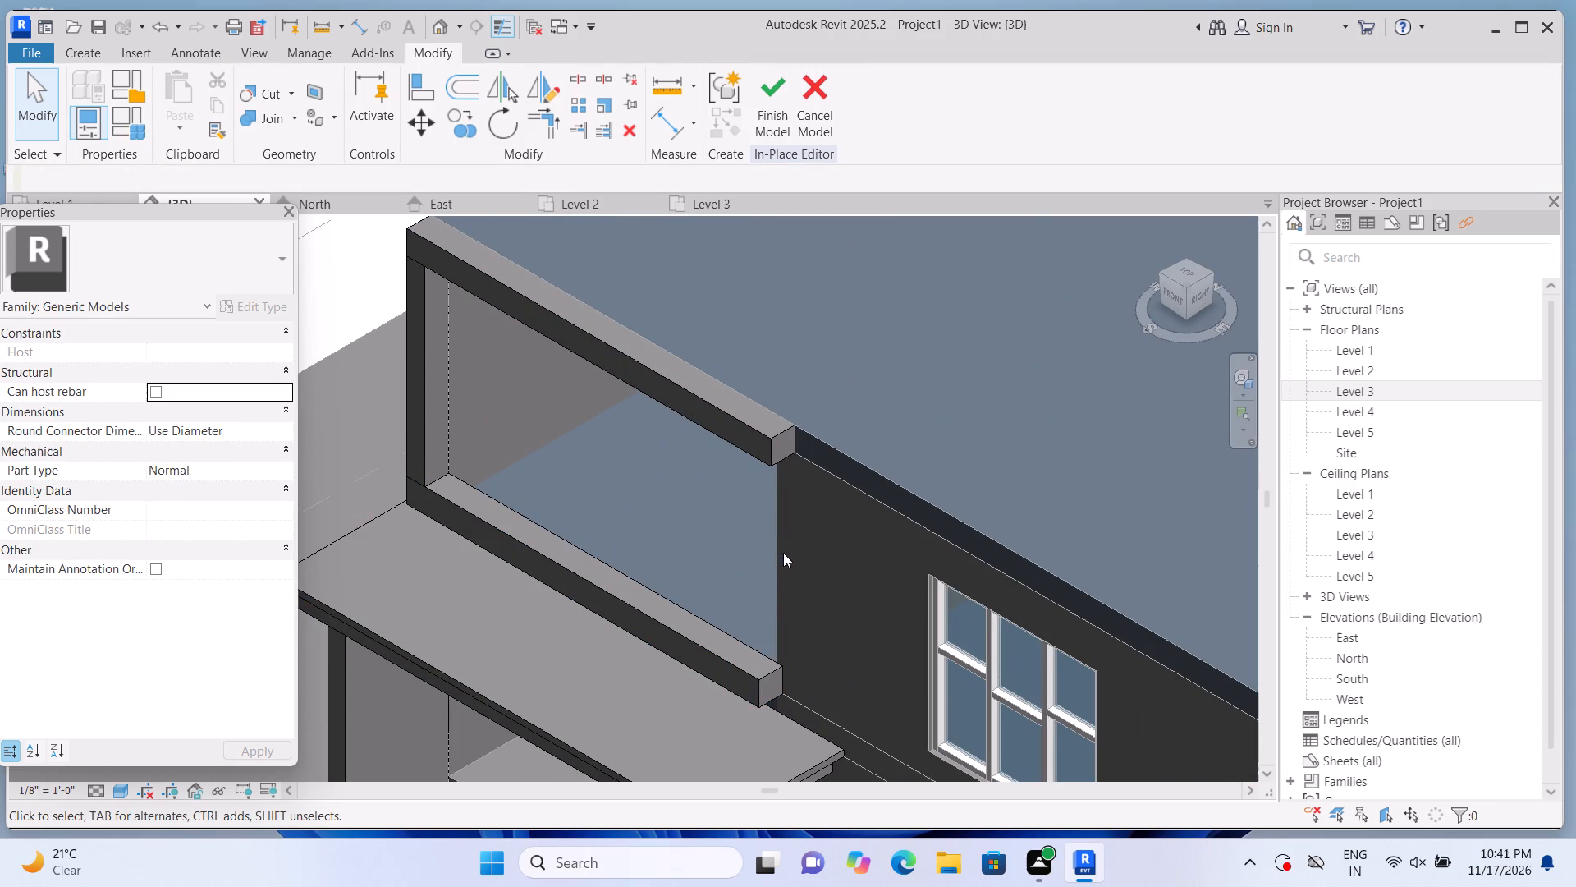
Extrude a 1'-0" by 1'-0" square block, 1'-0" deep, from the top beam's free end face beside the windowed wall.
{"action": "scroll", "coordinate": [799, 586], "scroll_direction": "up", "scroll_amount": 1}
{"action": "scroll", "coordinate": [825, 524], "scroll_direction": "up", "scroll_amount": 1}
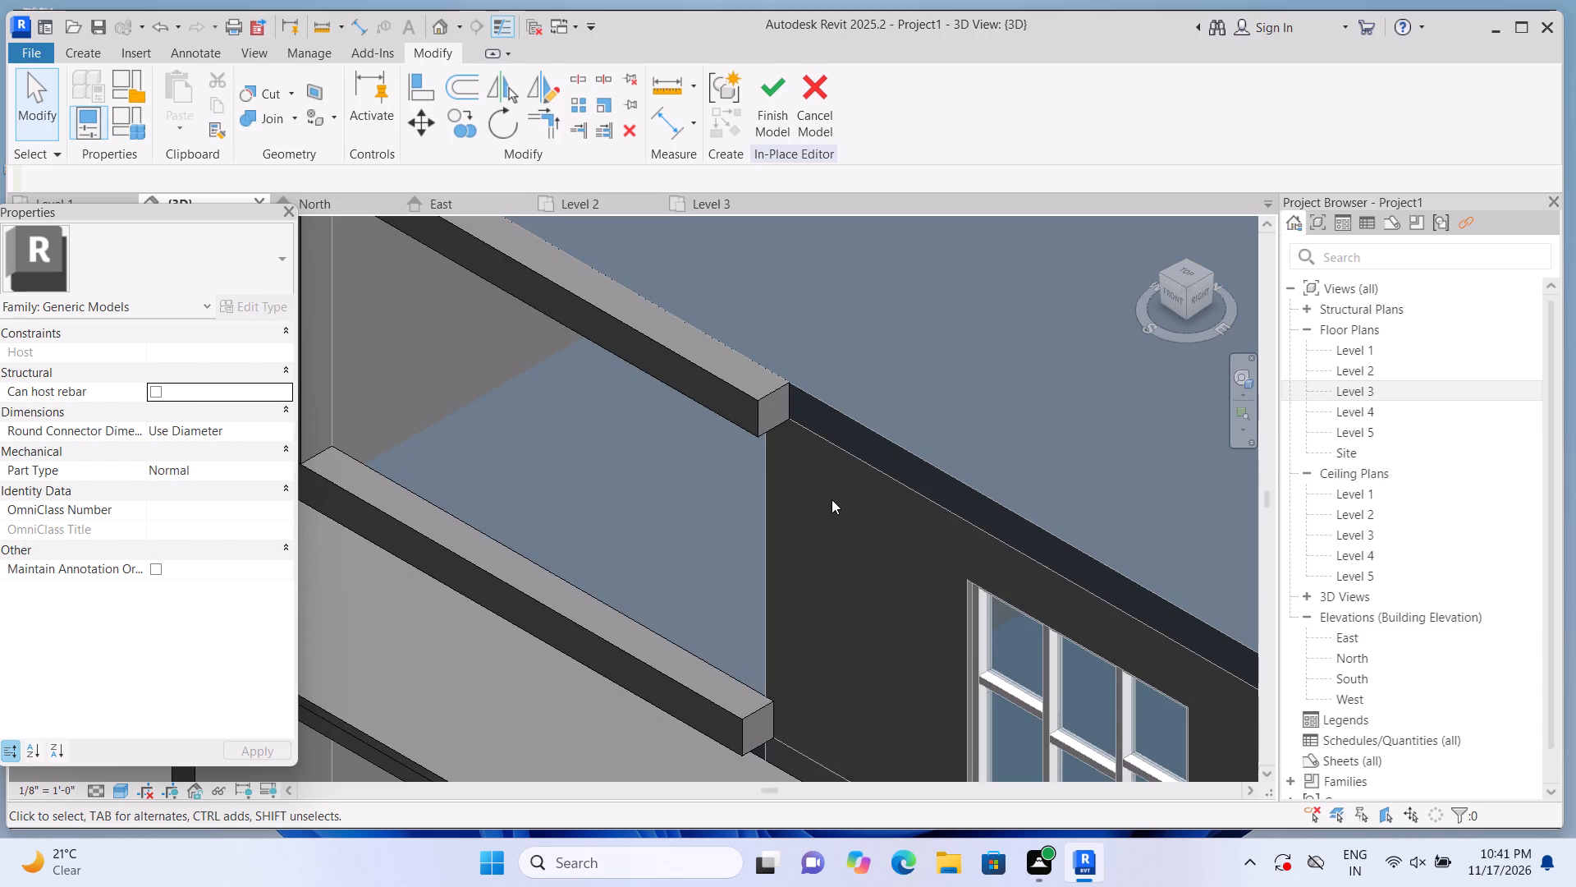
{"action": "scroll", "coordinate": [832, 499], "scroll_direction": "down", "scroll_amount": 4}
{"action": "scroll", "coordinate": [881, 468], "scroll_direction": "up", "scroll_amount": 2}
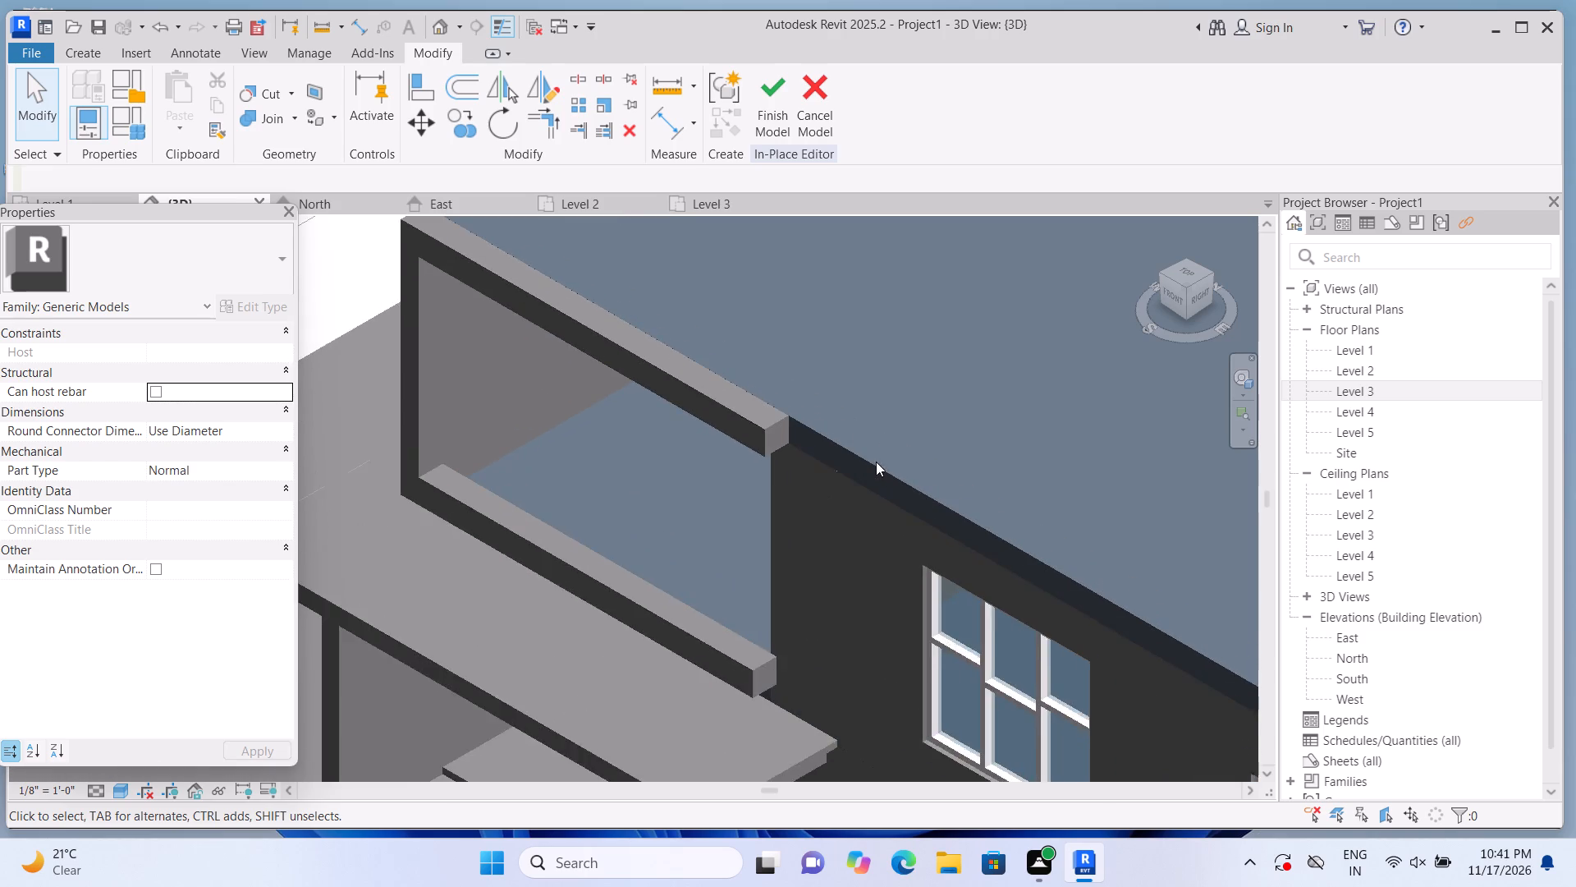
{"action": "scroll", "coordinate": [876, 462], "scroll_direction": "up", "scroll_amount": 1}
{"action": "left_click", "coordinate": [84, 46]}
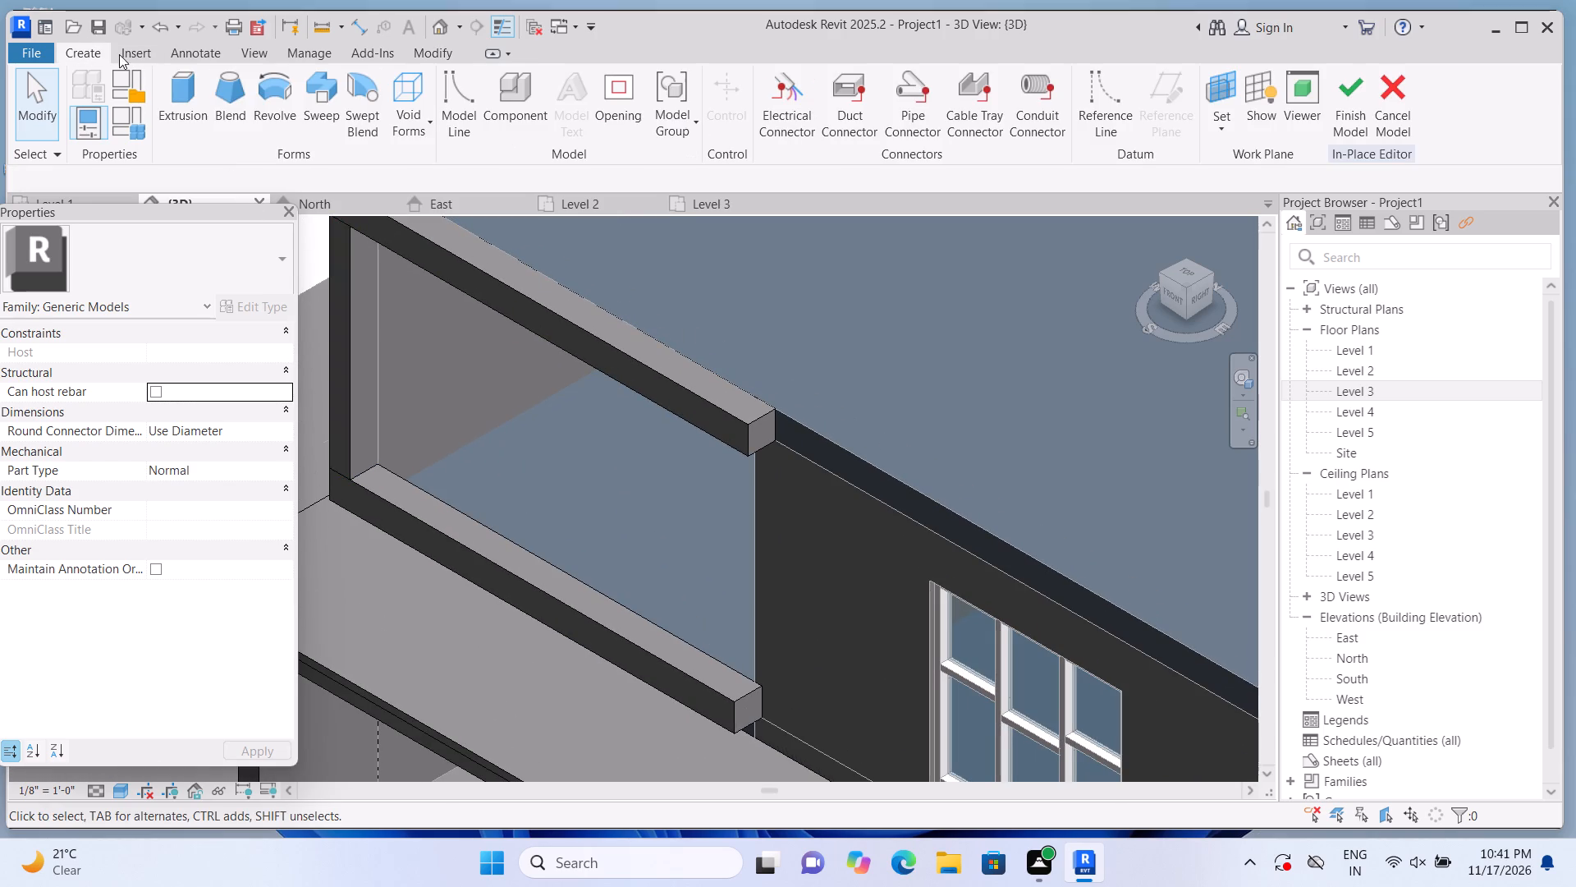
{"action": "left_click", "coordinate": [192, 93]}
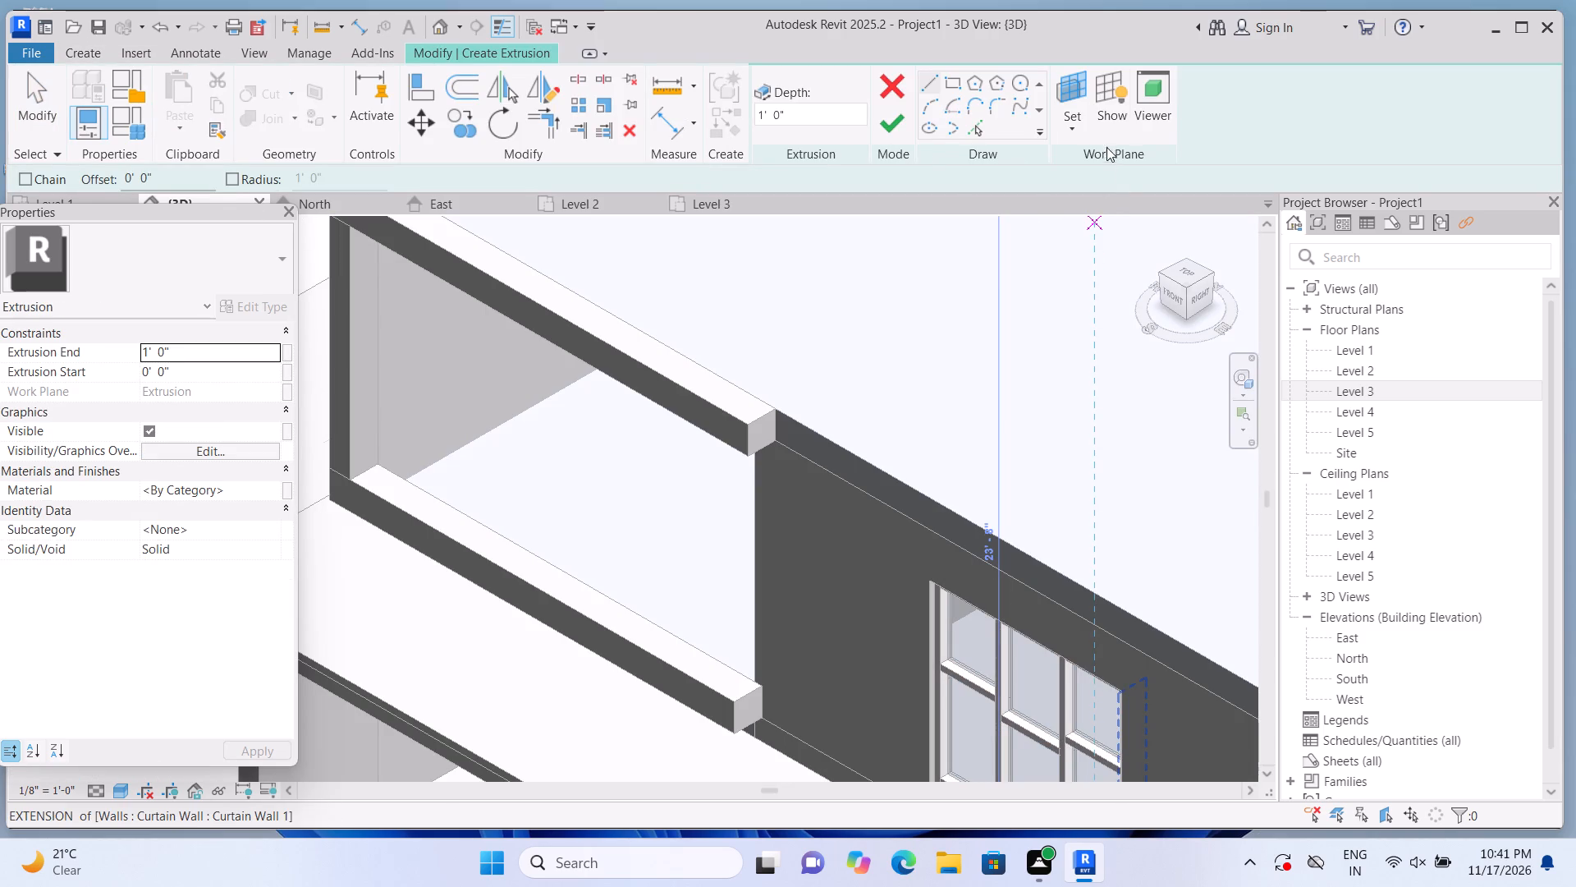
{"action": "left_click", "coordinate": [1079, 136]}
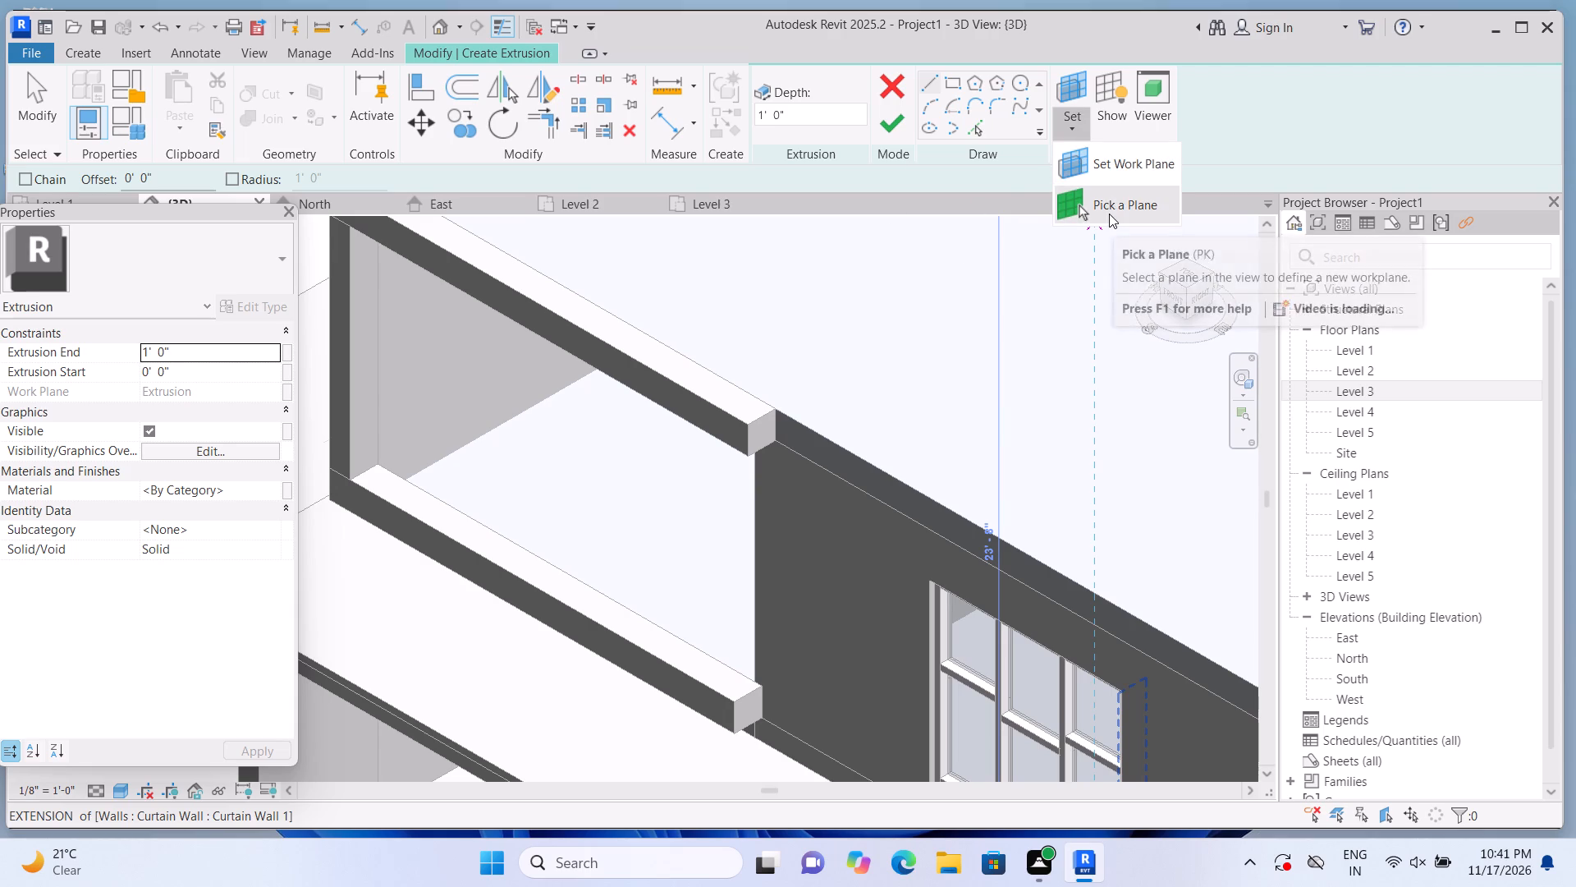
{"action": "left_click", "coordinate": [1109, 214]}
{"action": "scroll", "coordinate": [792, 463], "scroll_direction": "up", "scroll_amount": 3}
{"action": "left_click", "coordinate": [745, 411]}
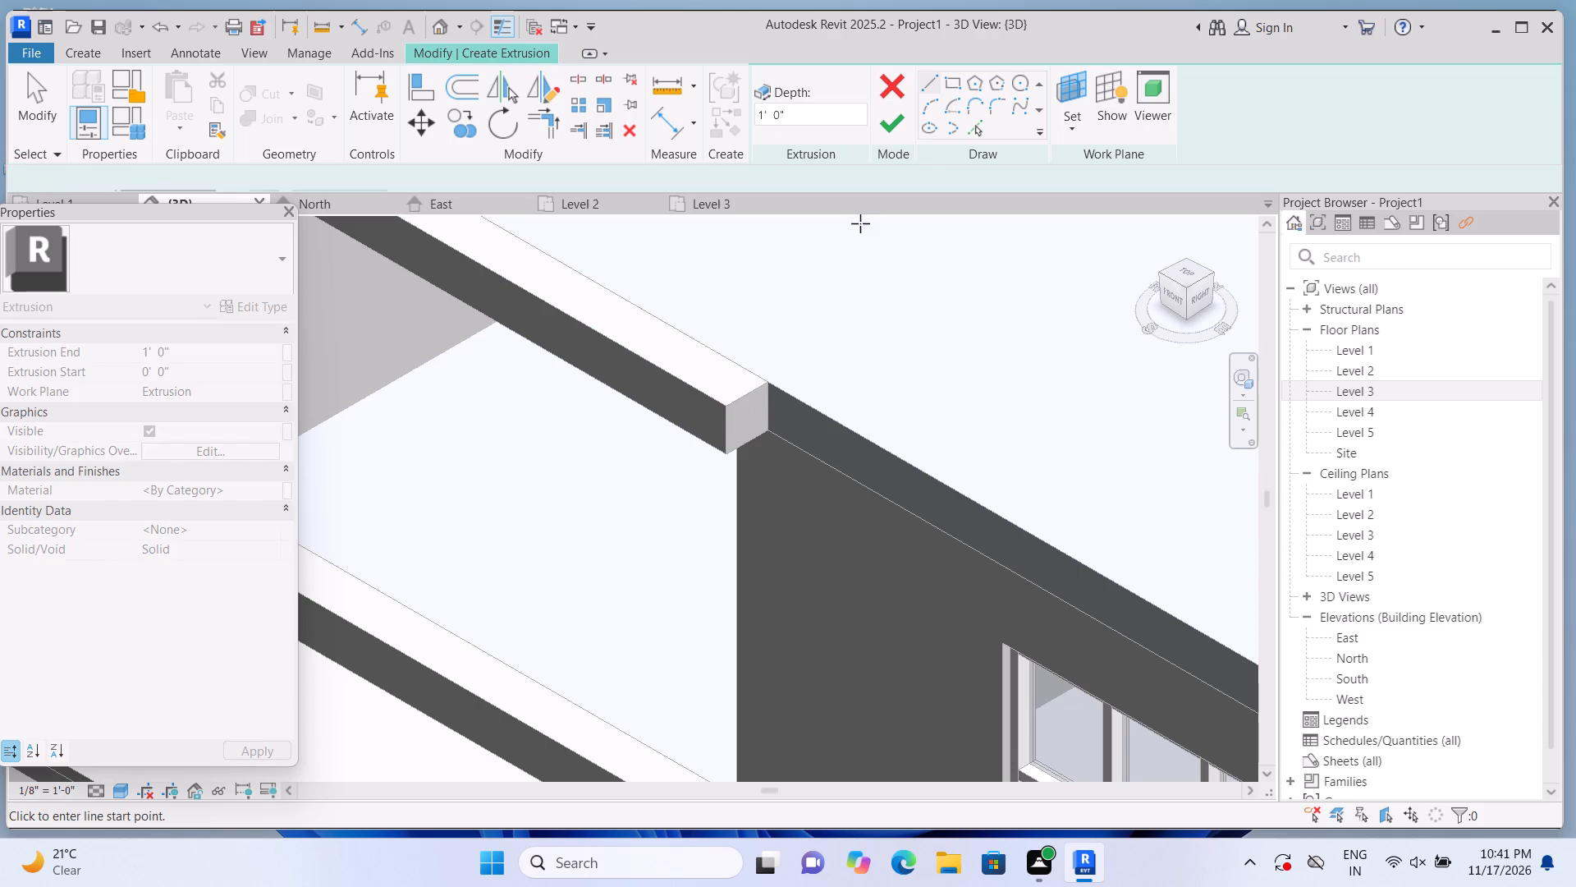
{"action": "left_click", "coordinate": [949, 86]}
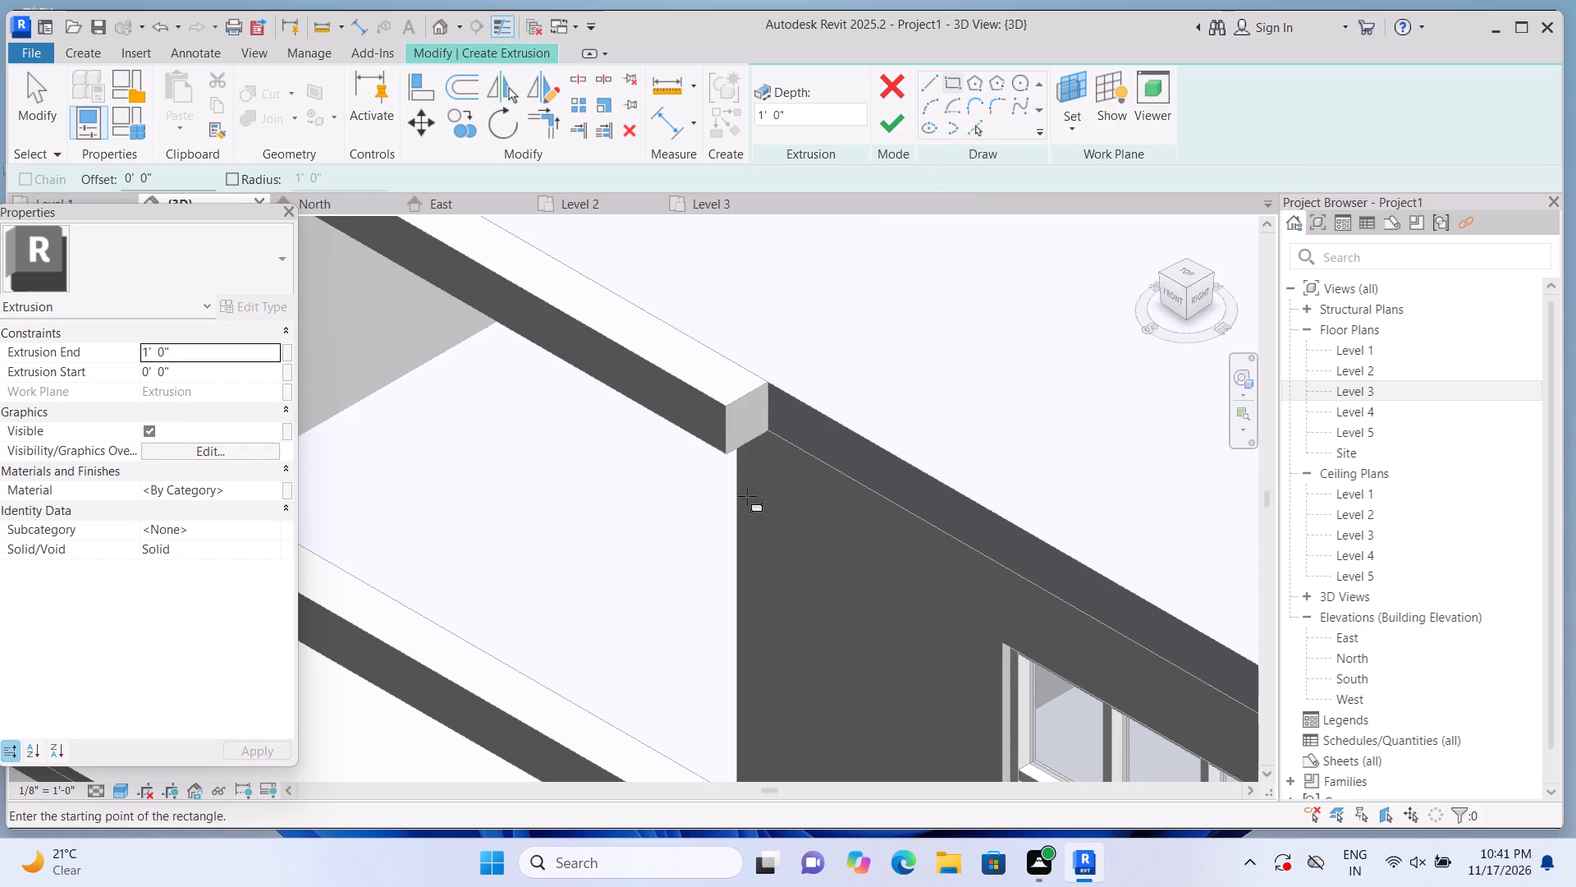
{"action": "scroll", "coordinate": [725, 412], "scroll_direction": "up", "scroll_amount": 1}
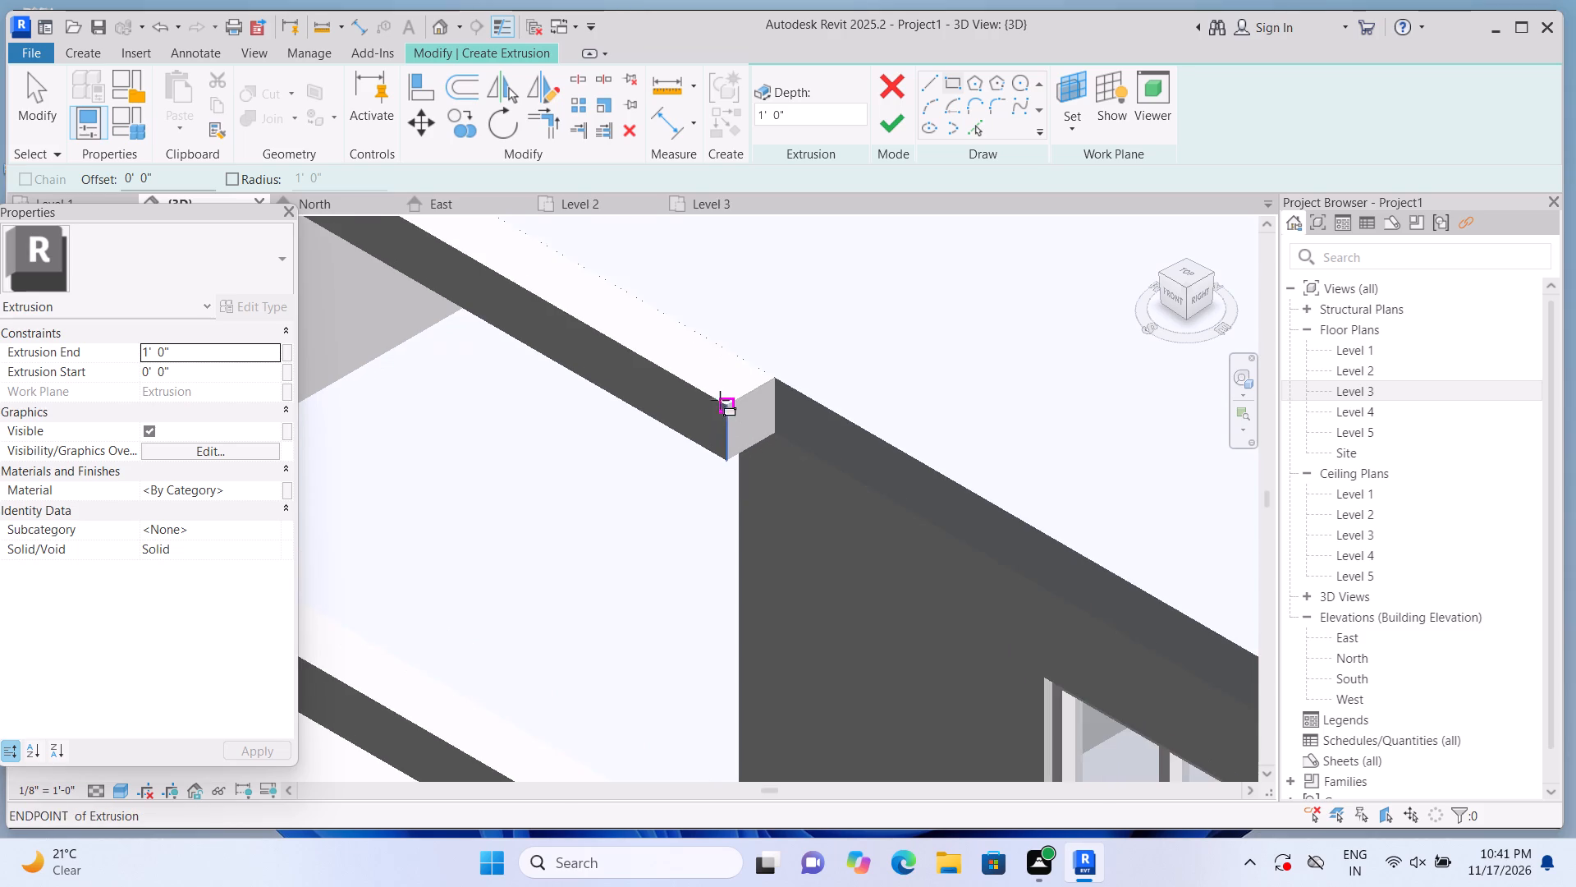
{"action": "left_click", "coordinate": [773, 373]}
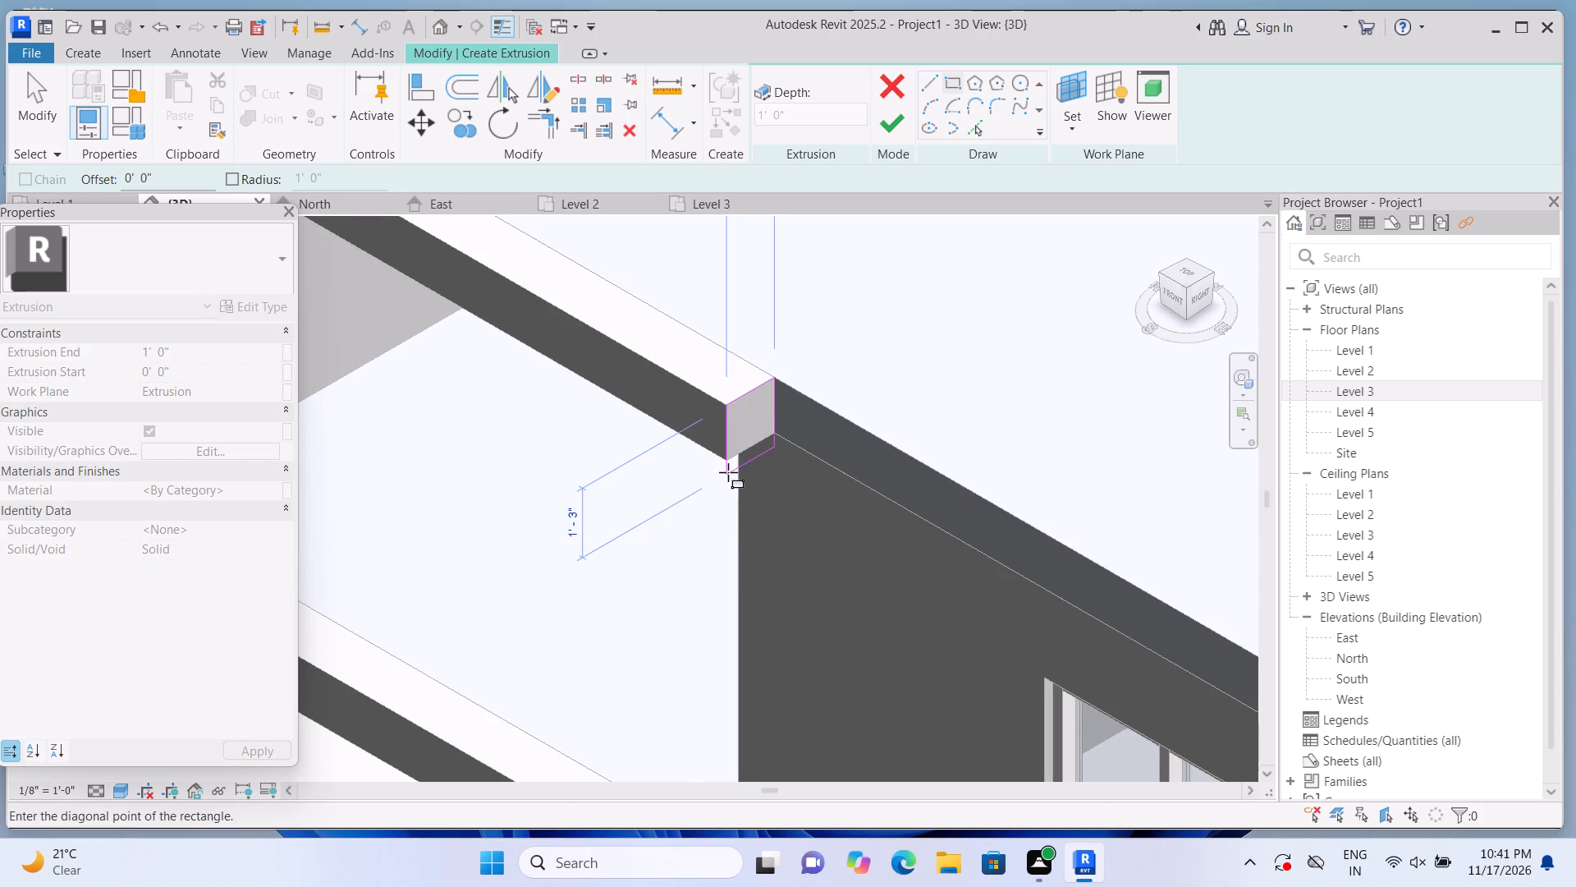
{"action": "left_click", "coordinate": [730, 459]}
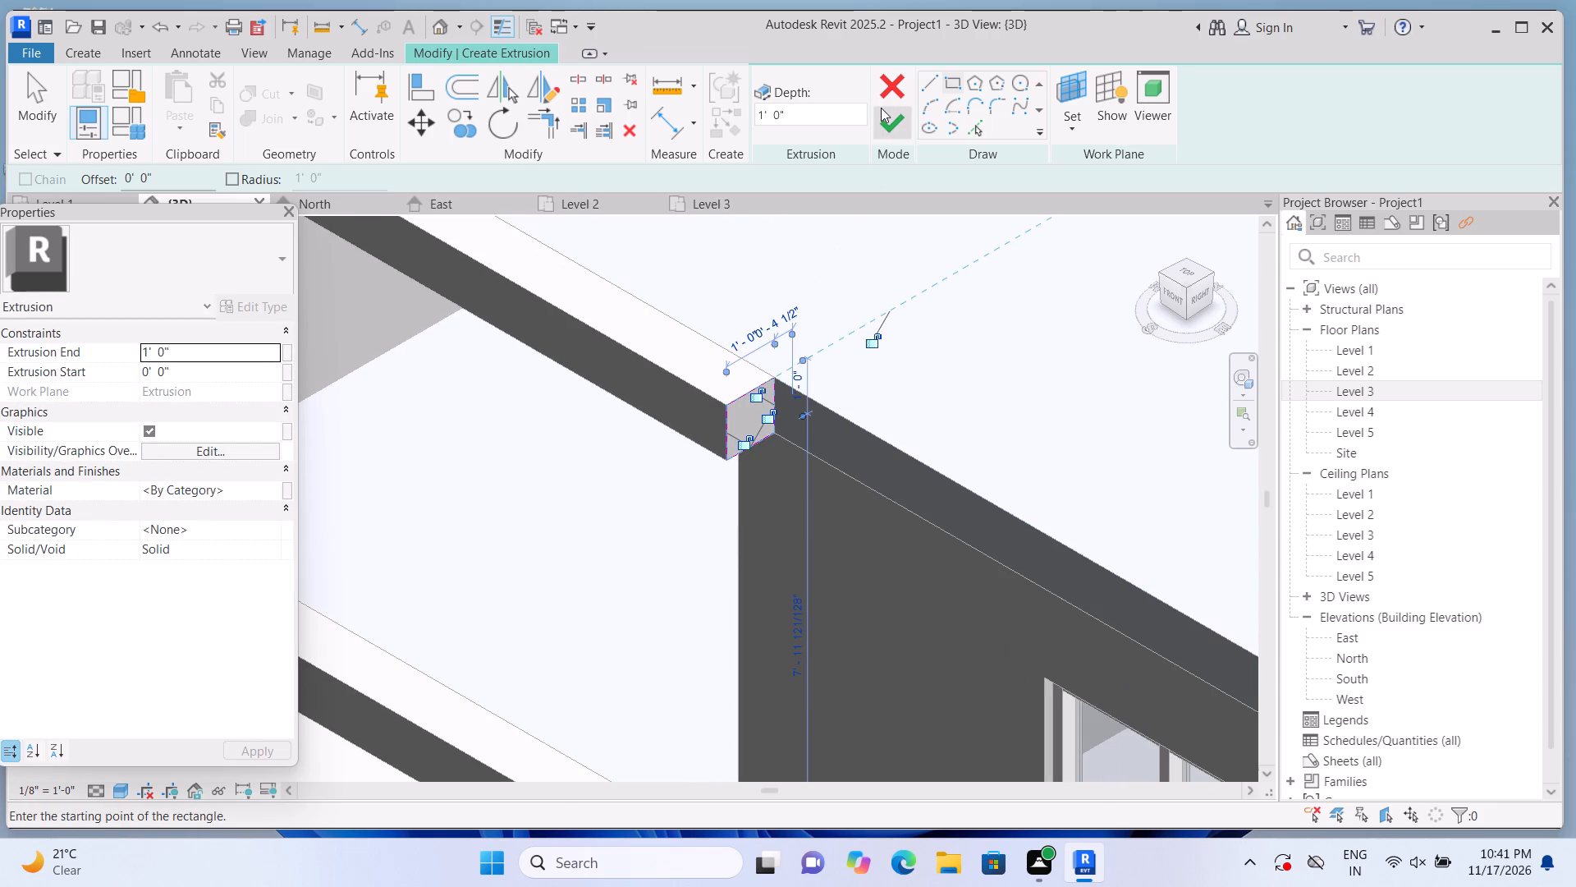
{"action": "left_click", "coordinate": [881, 108]}
Stretch the new block's bottom face down to the level of the lower band to form a pier.
{"action": "scroll", "coordinate": [864, 200], "scroll_direction": "down", "scroll_amount": 4}
{"action": "scroll", "coordinate": [792, 457], "scroll_direction": "down", "scroll_amount": 3}
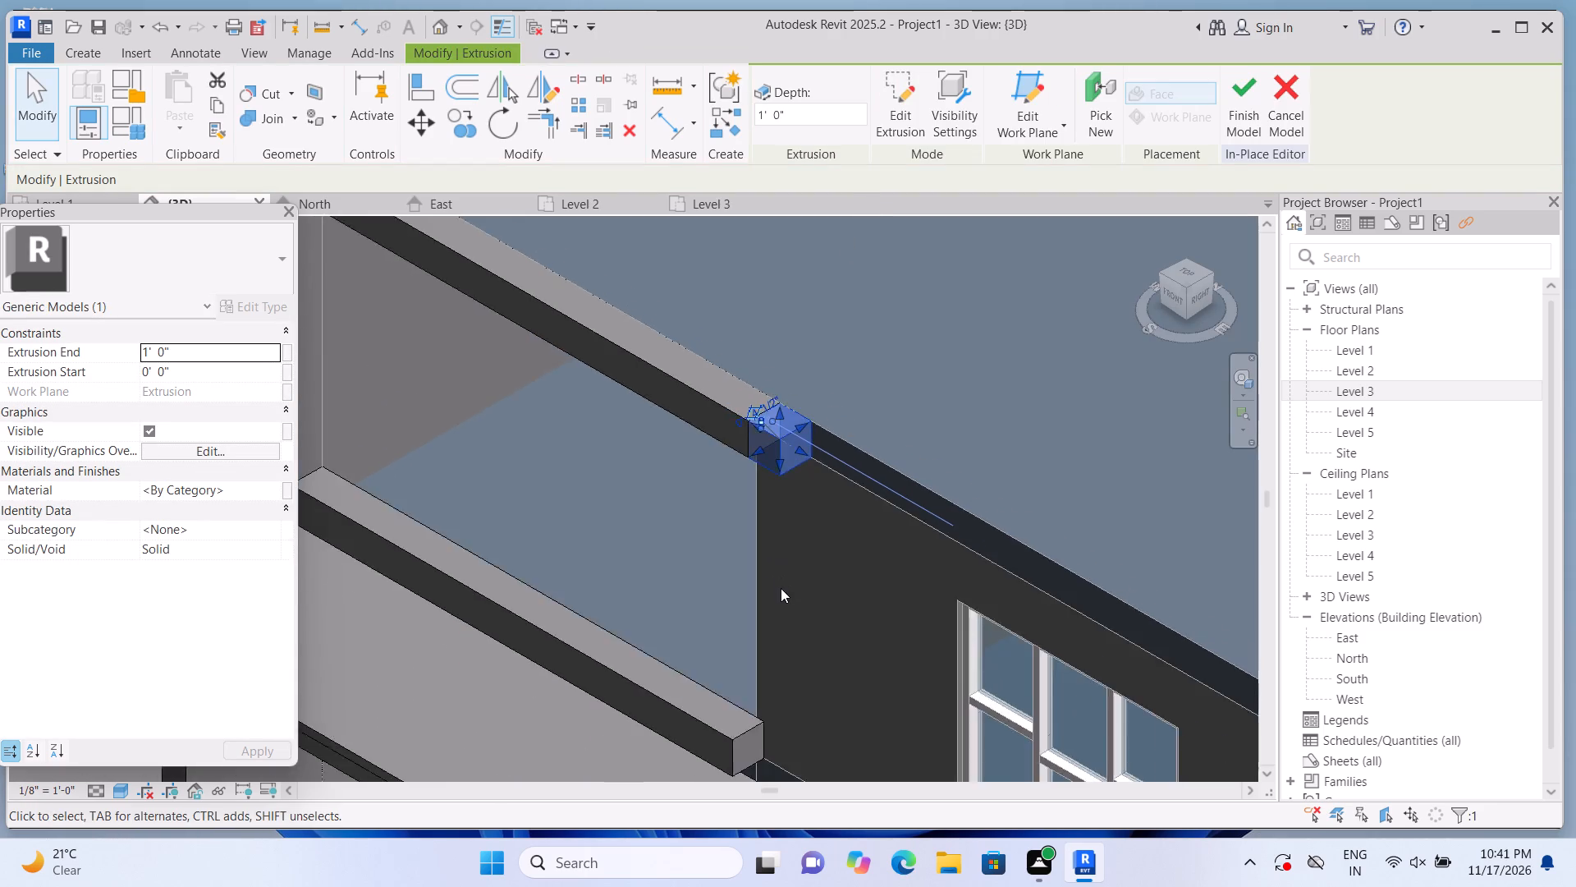
{"action": "scroll", "coordinate": [781, 588], "scroll_direction": "up", "scroll_amount": 3}
{"action": "left_click_drag", "start_coordinate": [776, 399], "coordinate": [779, 425]}
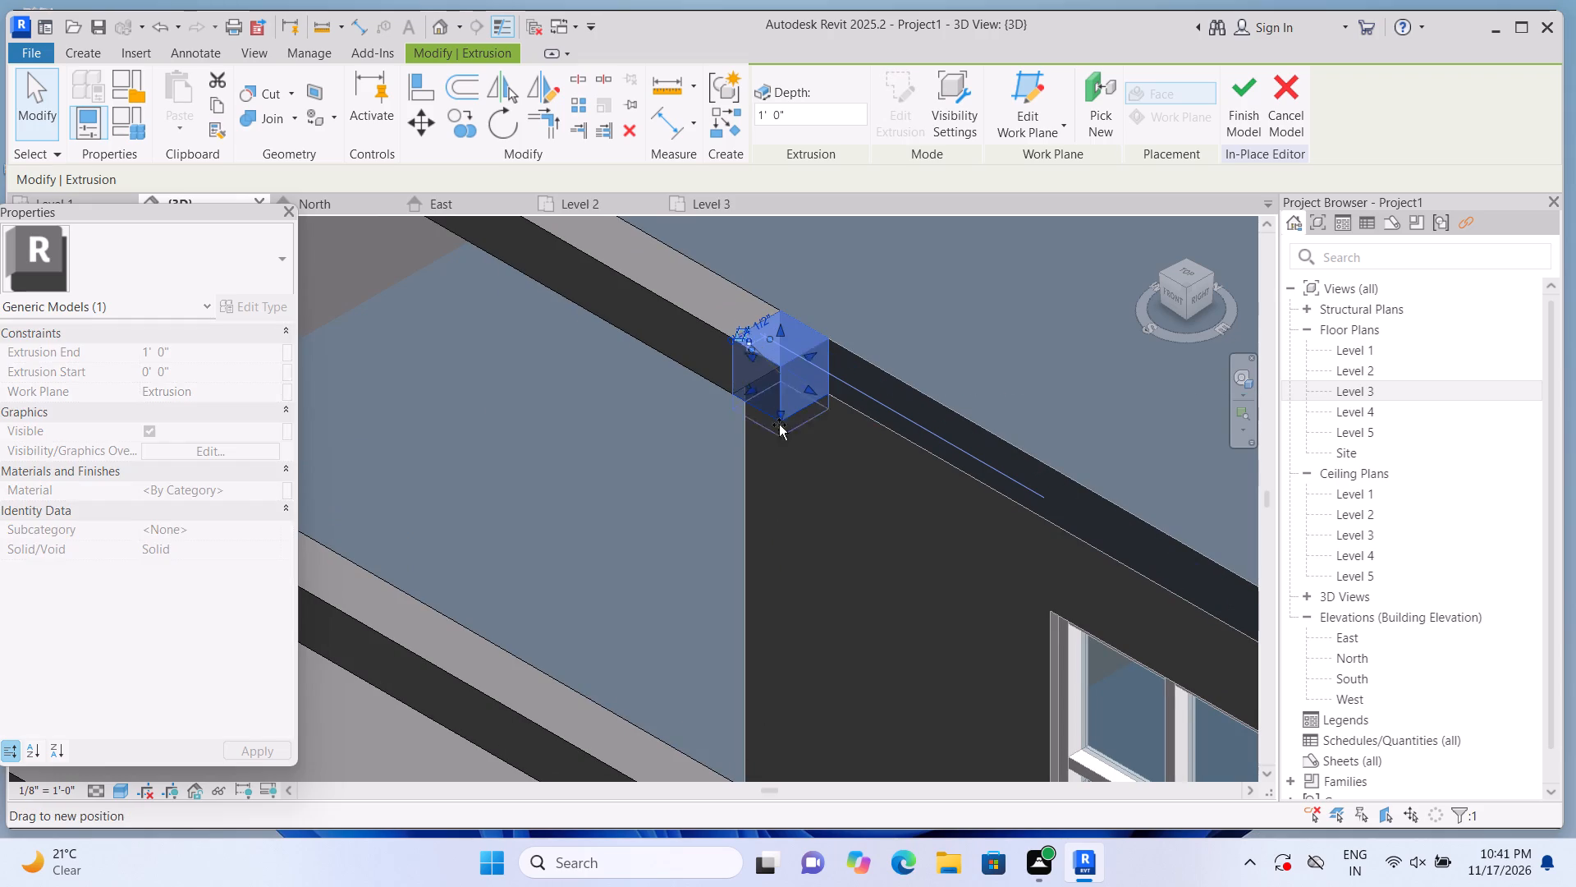
{"action": "left_click_drag", "start_coordinate": [779, 425], "coordinate": [772, 528]}
{"action": "scroll", "coordinate": [763, 511], "scroll_direction": "down", "scroll_amount": 6}
{"action": "scroll", "coordinate": [754, 627], "scroll_direction": "up", "scroll_amount": 4}
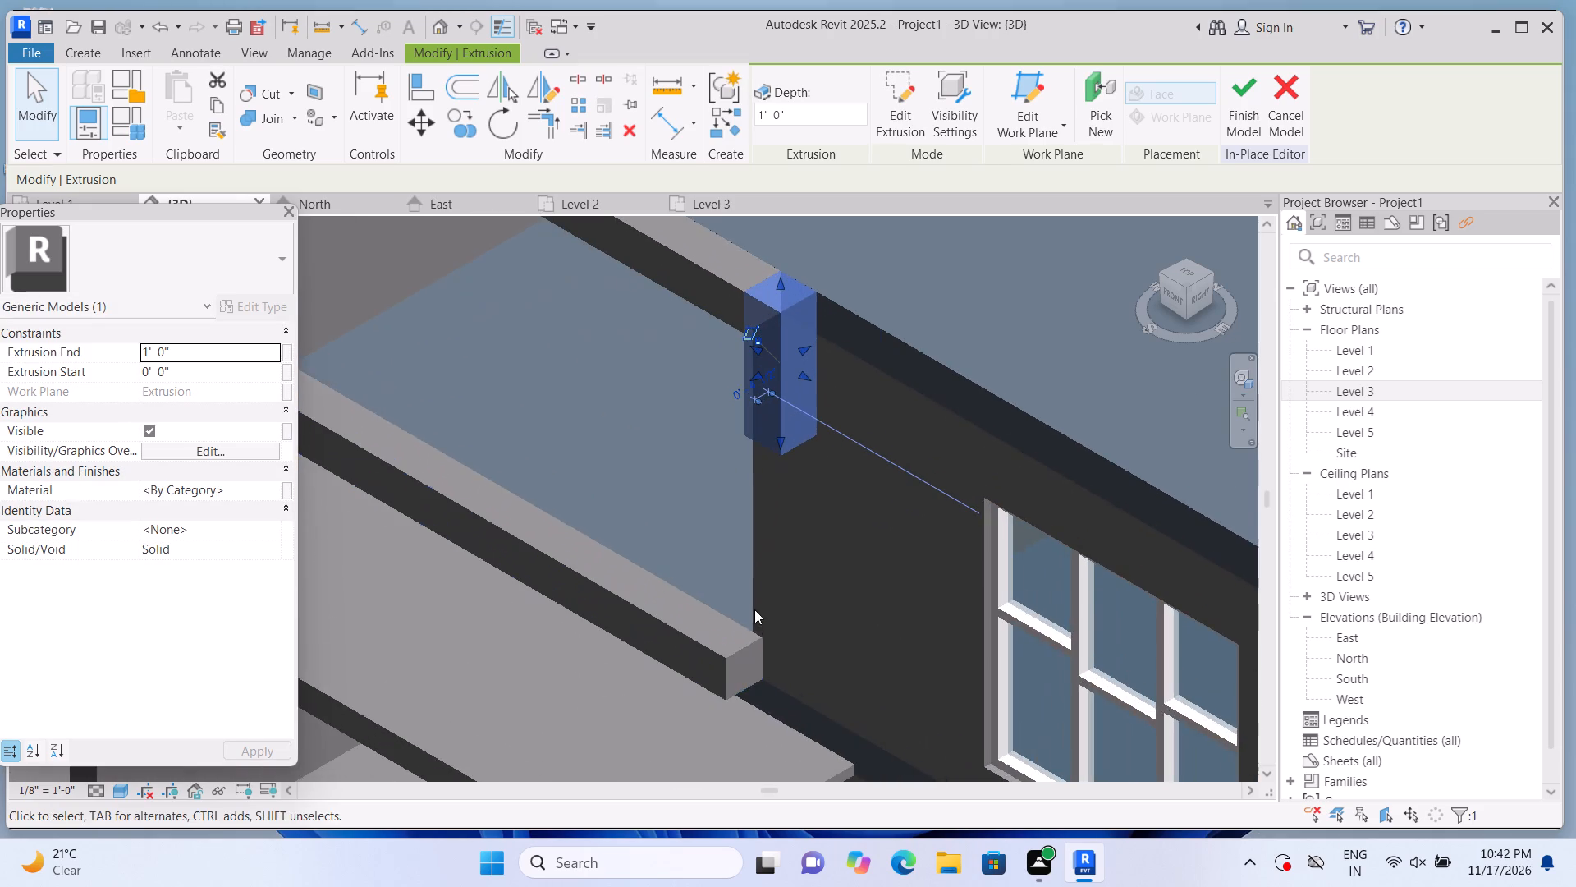
{"action": "left_click_drag", "start_coordinate": [777, 439], "coordinate": [758, 678]}
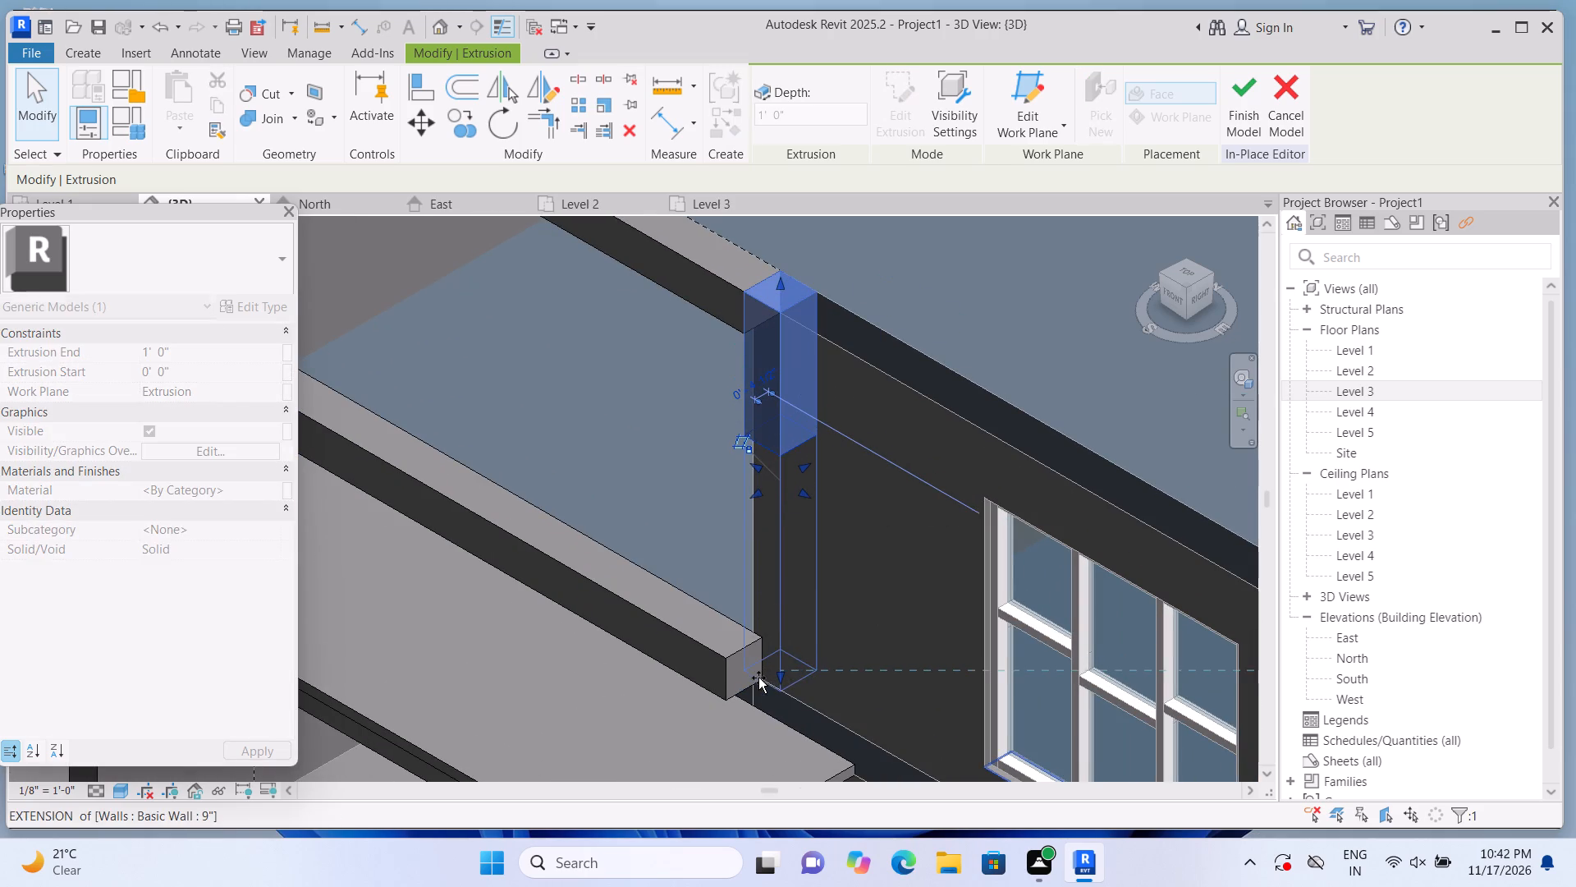
{"action": "left_click_drag", "start_coordinate": [758, 678], "coordinate": [756, 677]}
Lower the new pier's bottom face further so it reaches past the band's end towards the canopy slab.
{"action": "scroll", "coordinate": [746, 700], "scroll_direction": "up", "scroll_amount": 6}
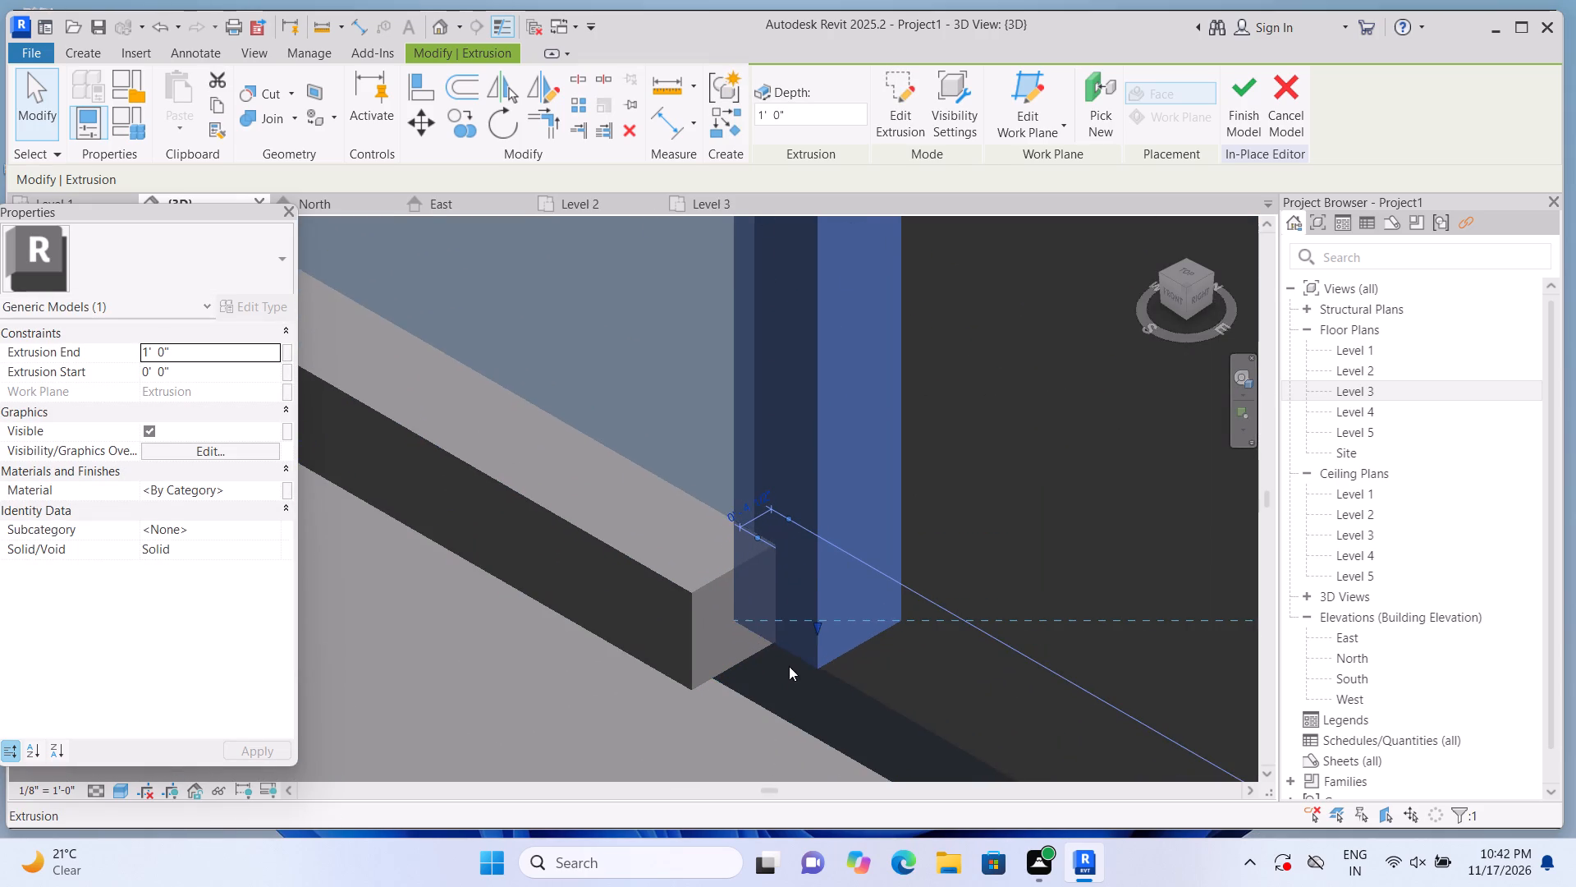
{"action": "left_click_drag", "start_coordinate": [809, 617], "coordinate": [773, 666]}
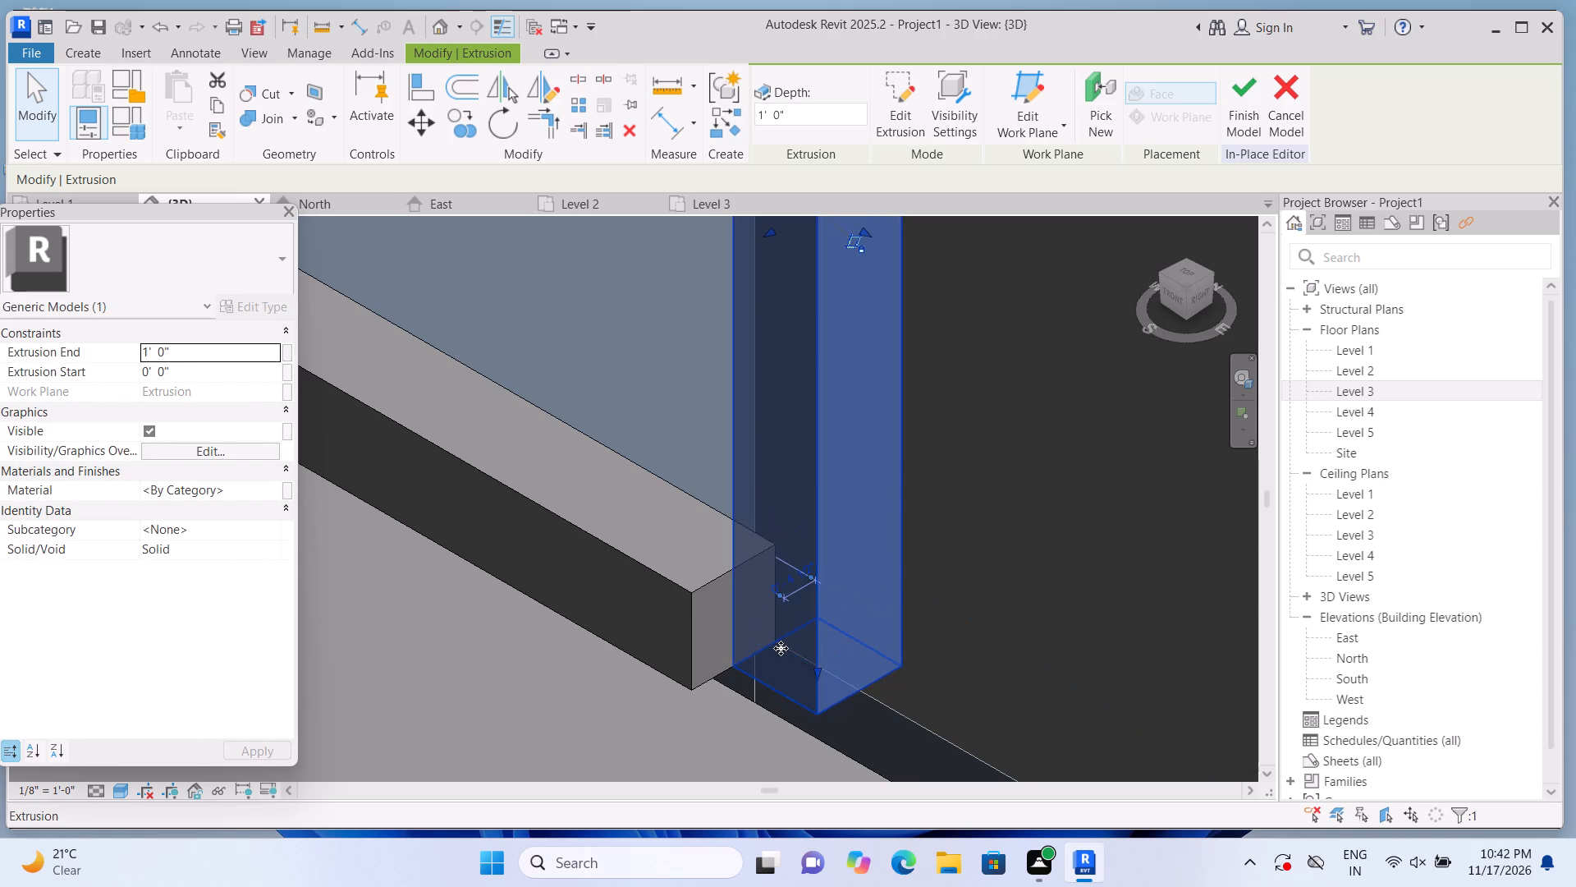
{"action": "scroll", "coordinate": [781, 648], "scroll_direction": "down", "scroll_amount": 9}
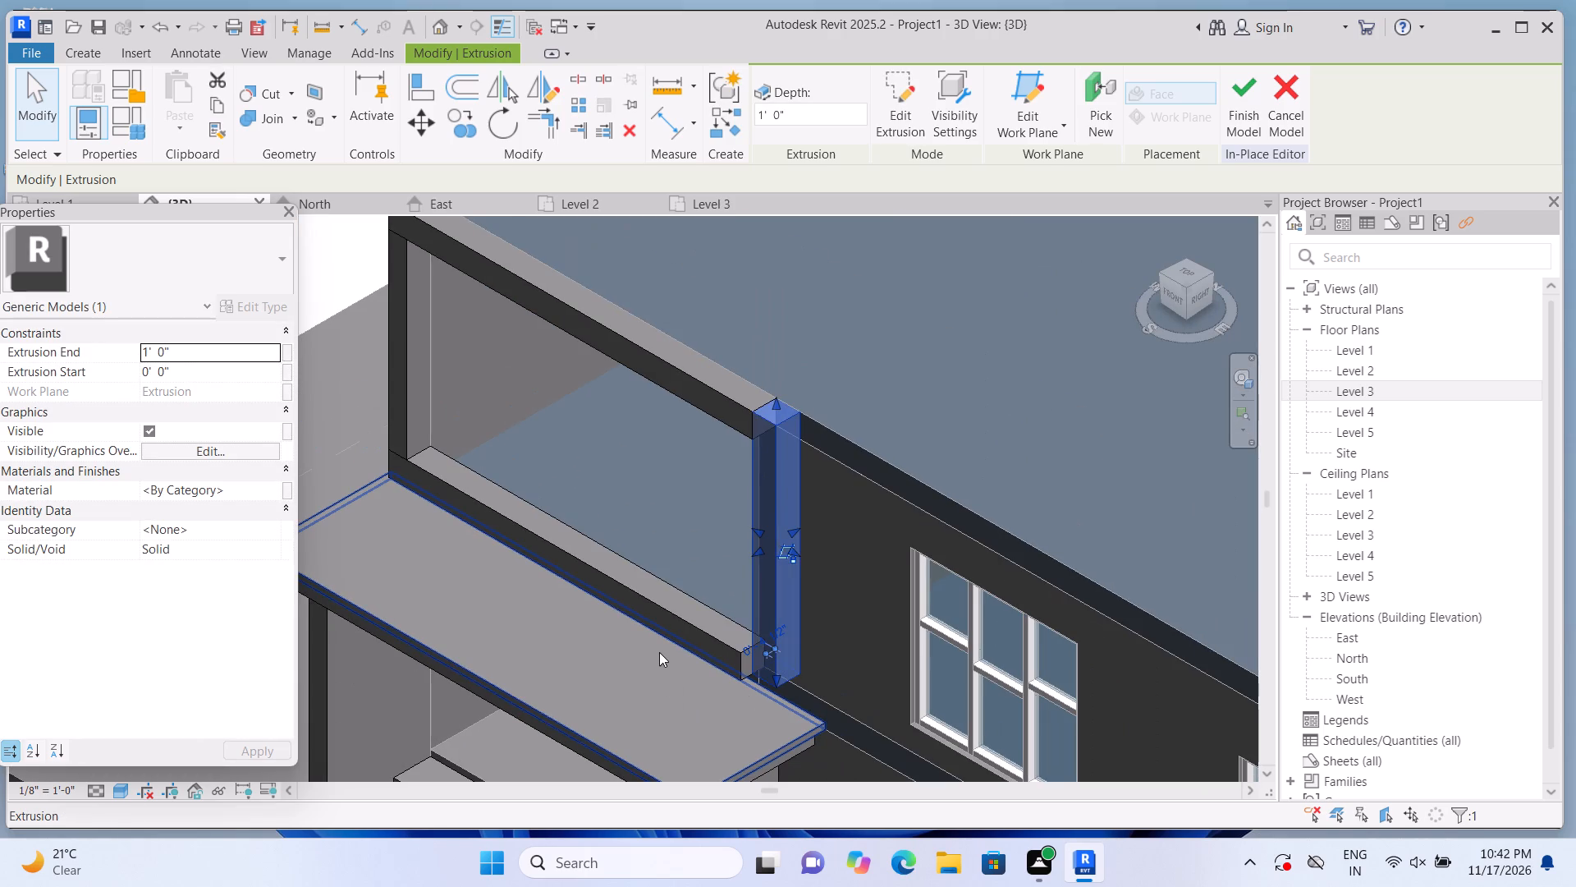
{"action": "middle_click_drag", "start_coordinate": [627, 639], "coordinate": [885, 592], "text": "shift"}
{"action": "scroll", "coordinate": [818, 655], "scroll_direction": "up", "scroll_amount": 6}
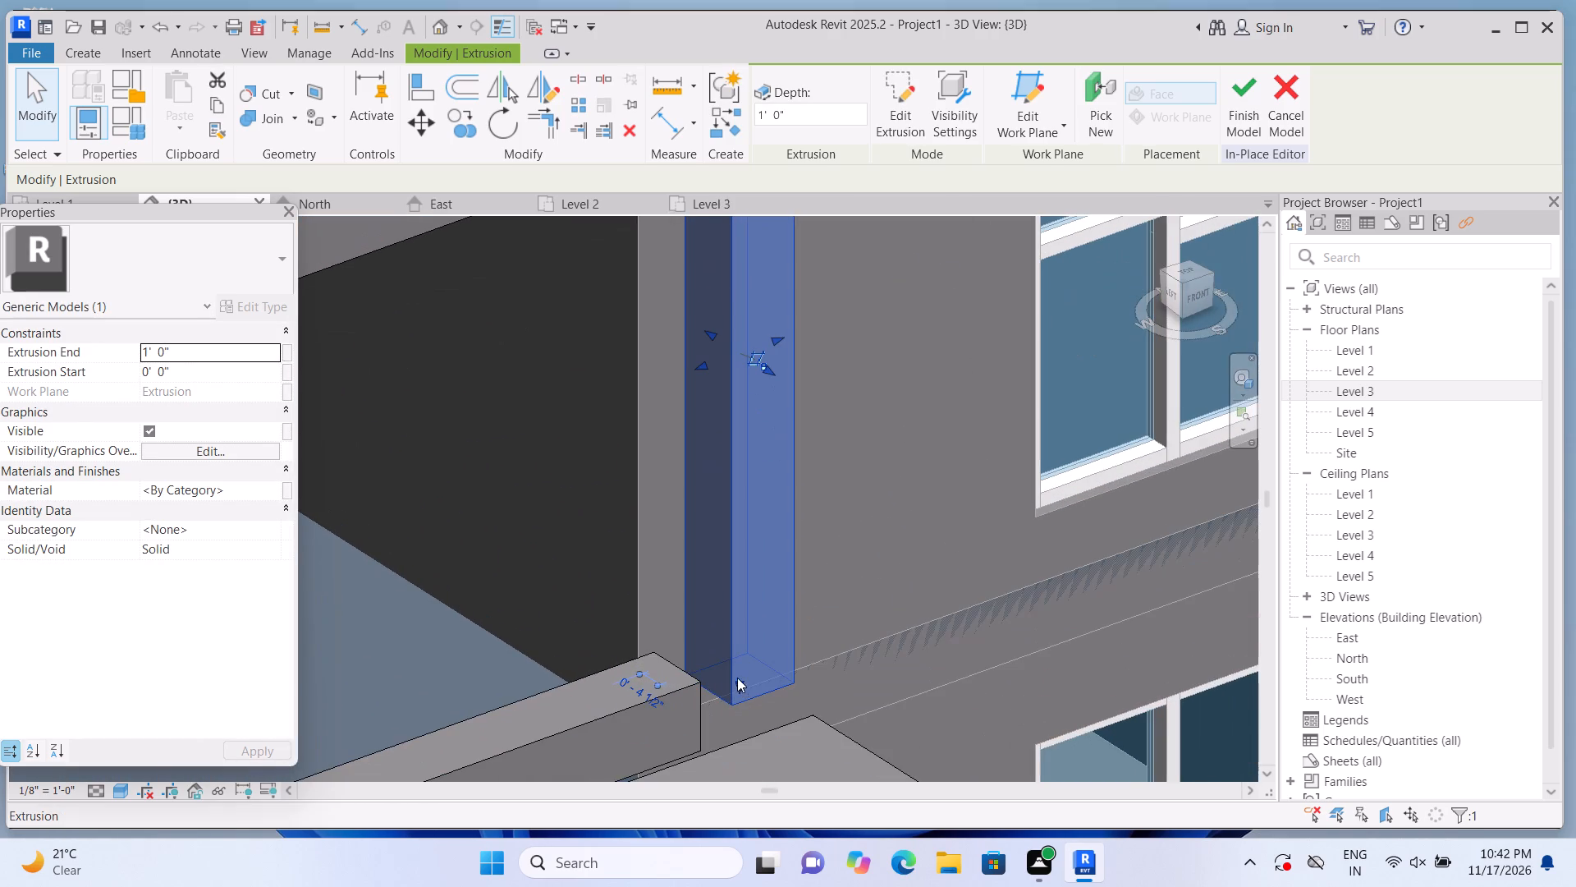
{"action": "left_click_drag", "start_coordinate": [737, 678], "coordinate": [722, 738]}
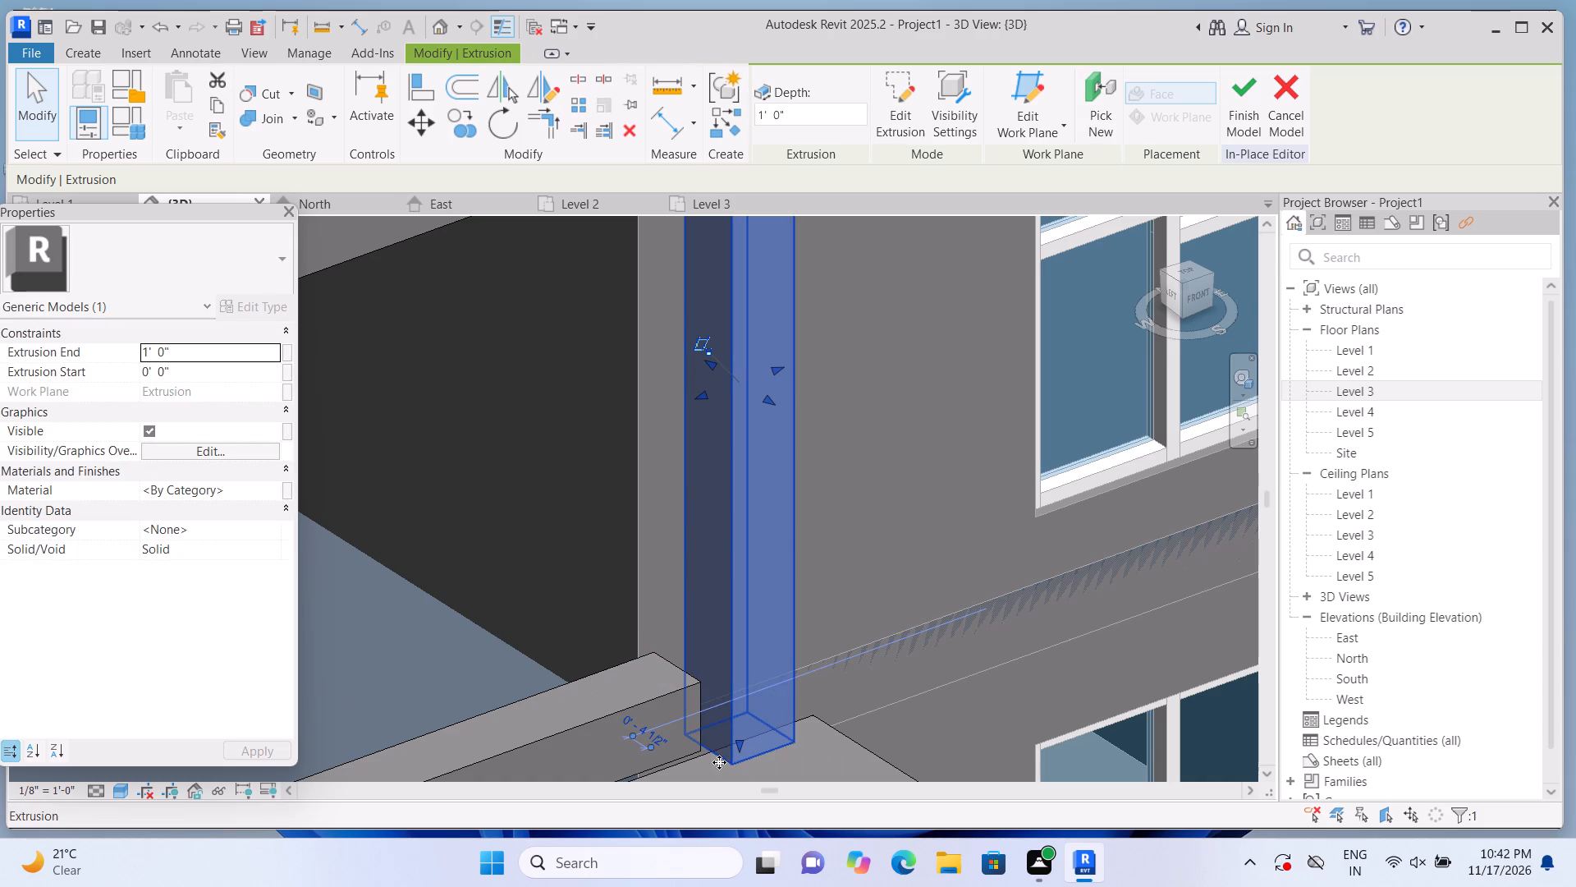
{"action": "key", "text": "Escape"}
Stretch the band's end slightly towards the new pier.
{"action": "scroll", "coordinate": [701, 729], "scroll_direction": "down", "scroll_amount": 1}
{"action": "left_click", "coordinate": [662, 725]}
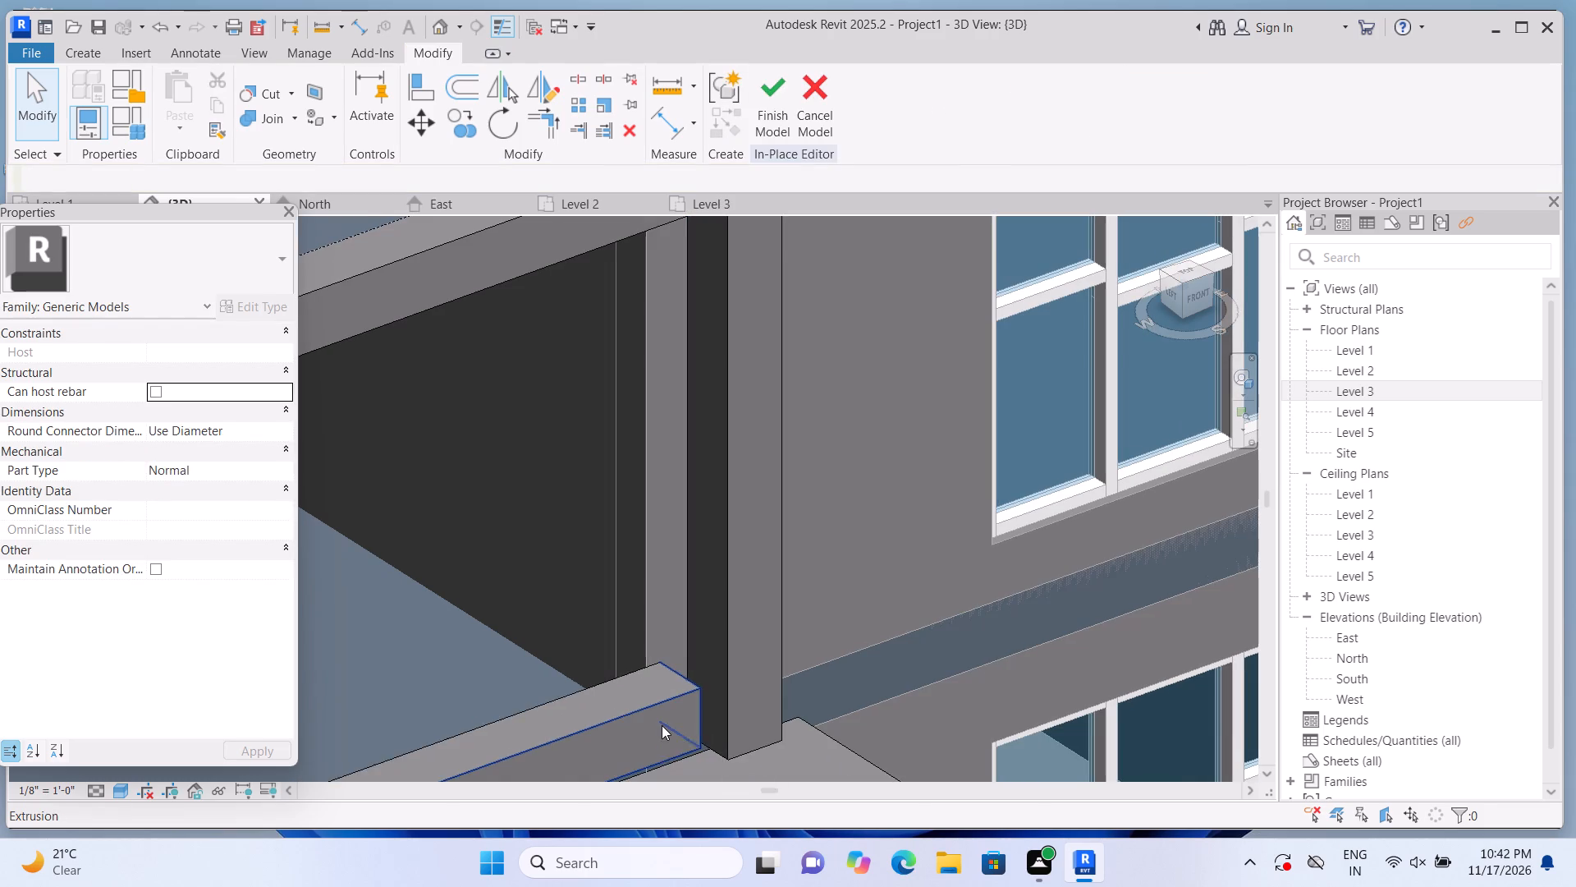
{"action": "left_click", "coordinate": [690, 702]}
{"action": "left_click", "coordinate": [694, 699]}
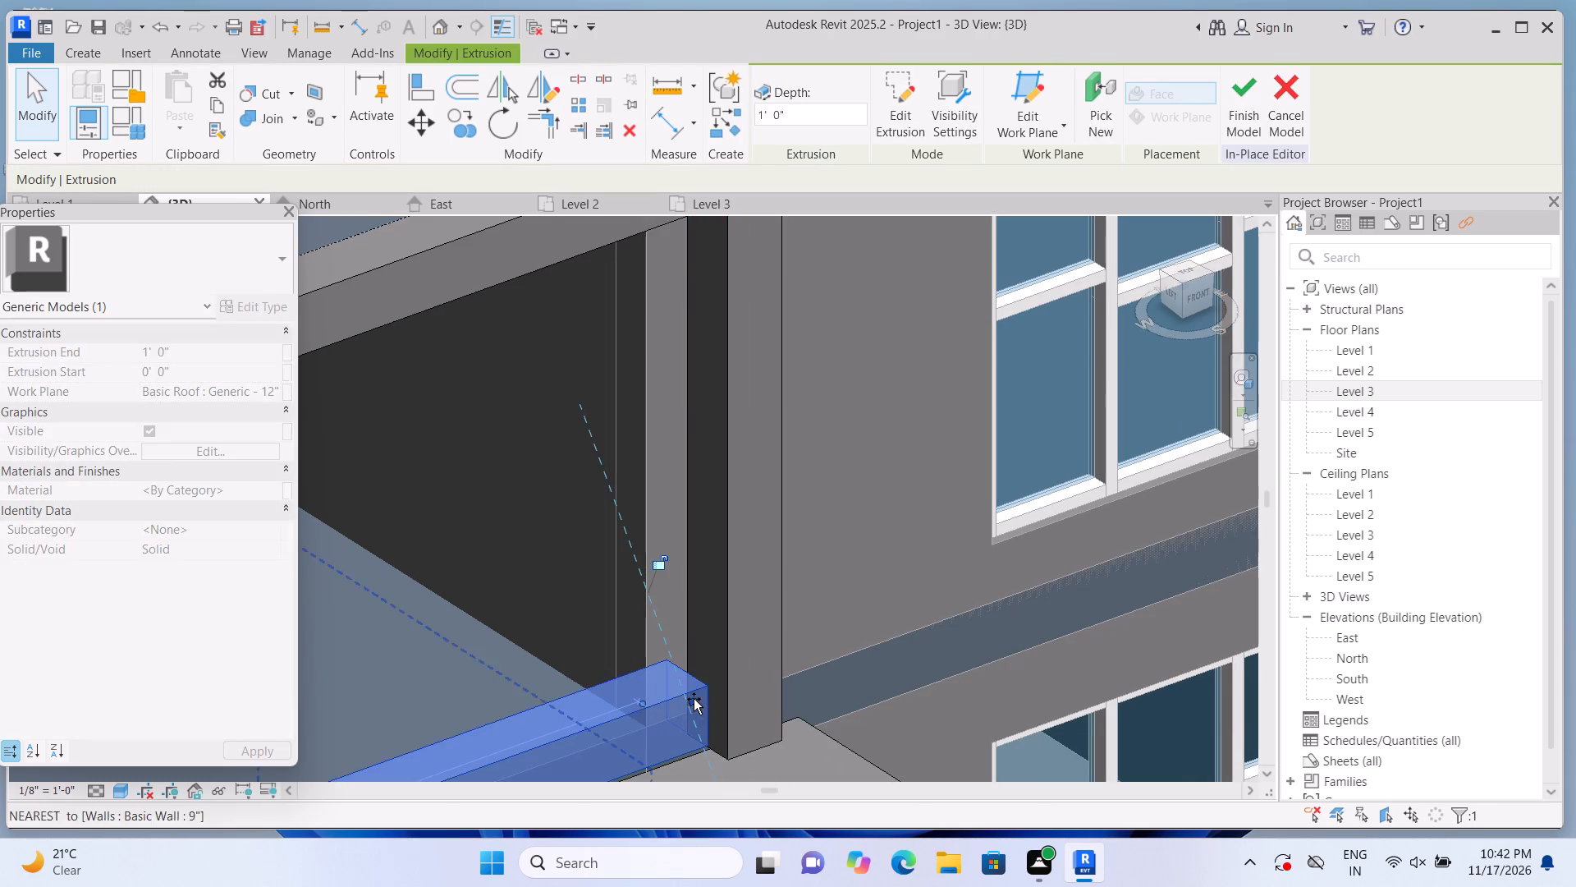
{"action": "left_click", "coordinate": [698, 696]}
{"action": "scroll", "coordinate": [698, 696], "scroll_direction": "down", "scroll_amount": 5}
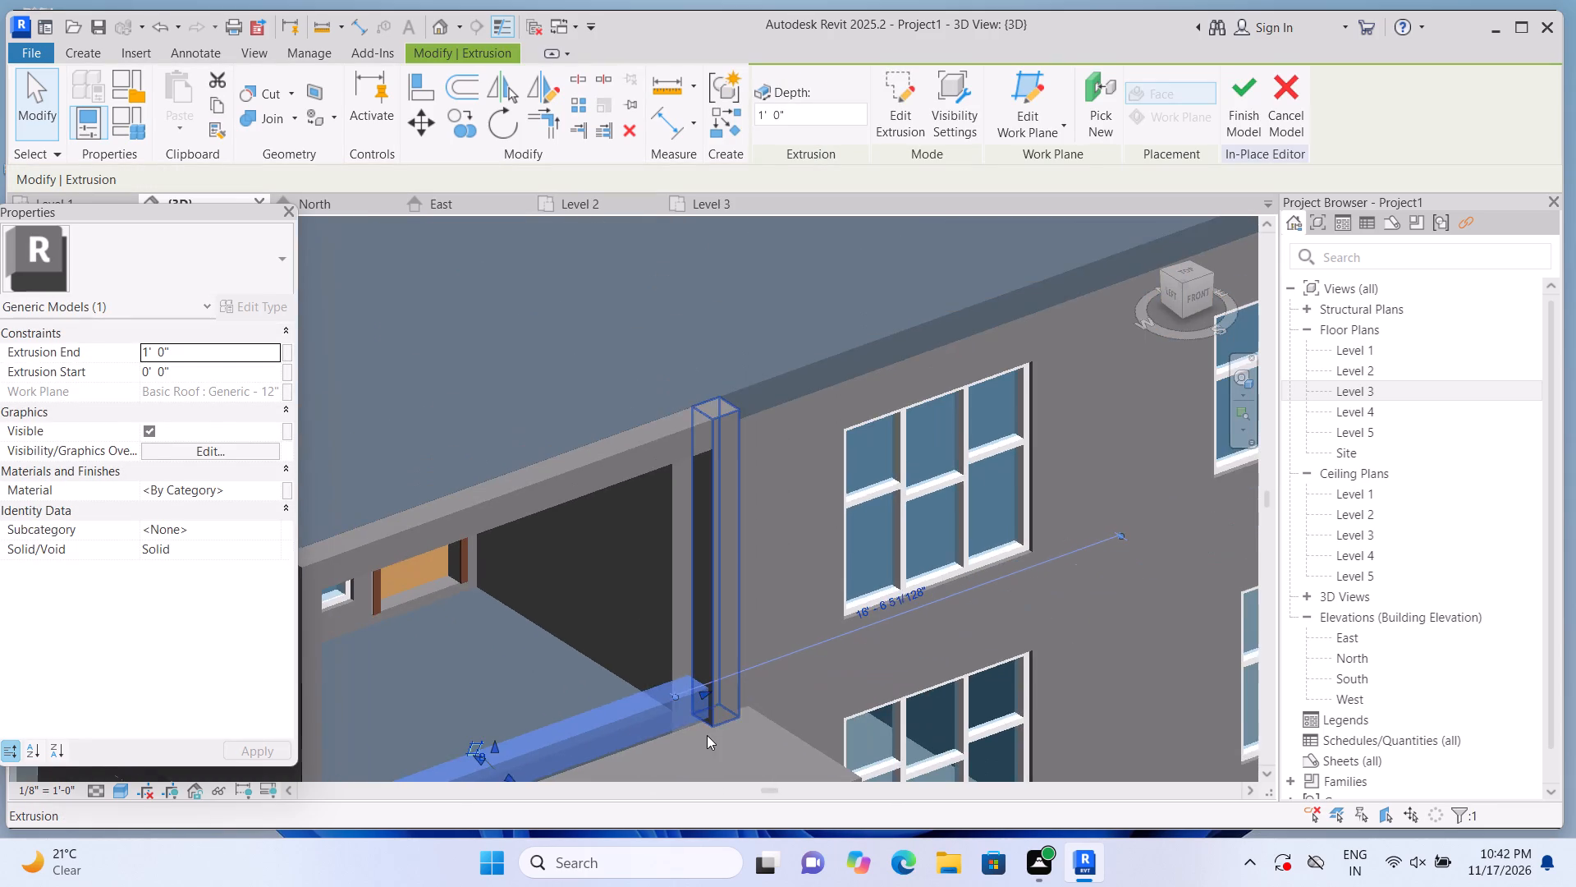
{"action": "key", "text": "Escape"}
Raise the new pier's bottom face slightly towards the band's underside.
{"action": "scroll", "coordinate": [715, 752], "scroll_direction": "up", "scroll_amount": 10}
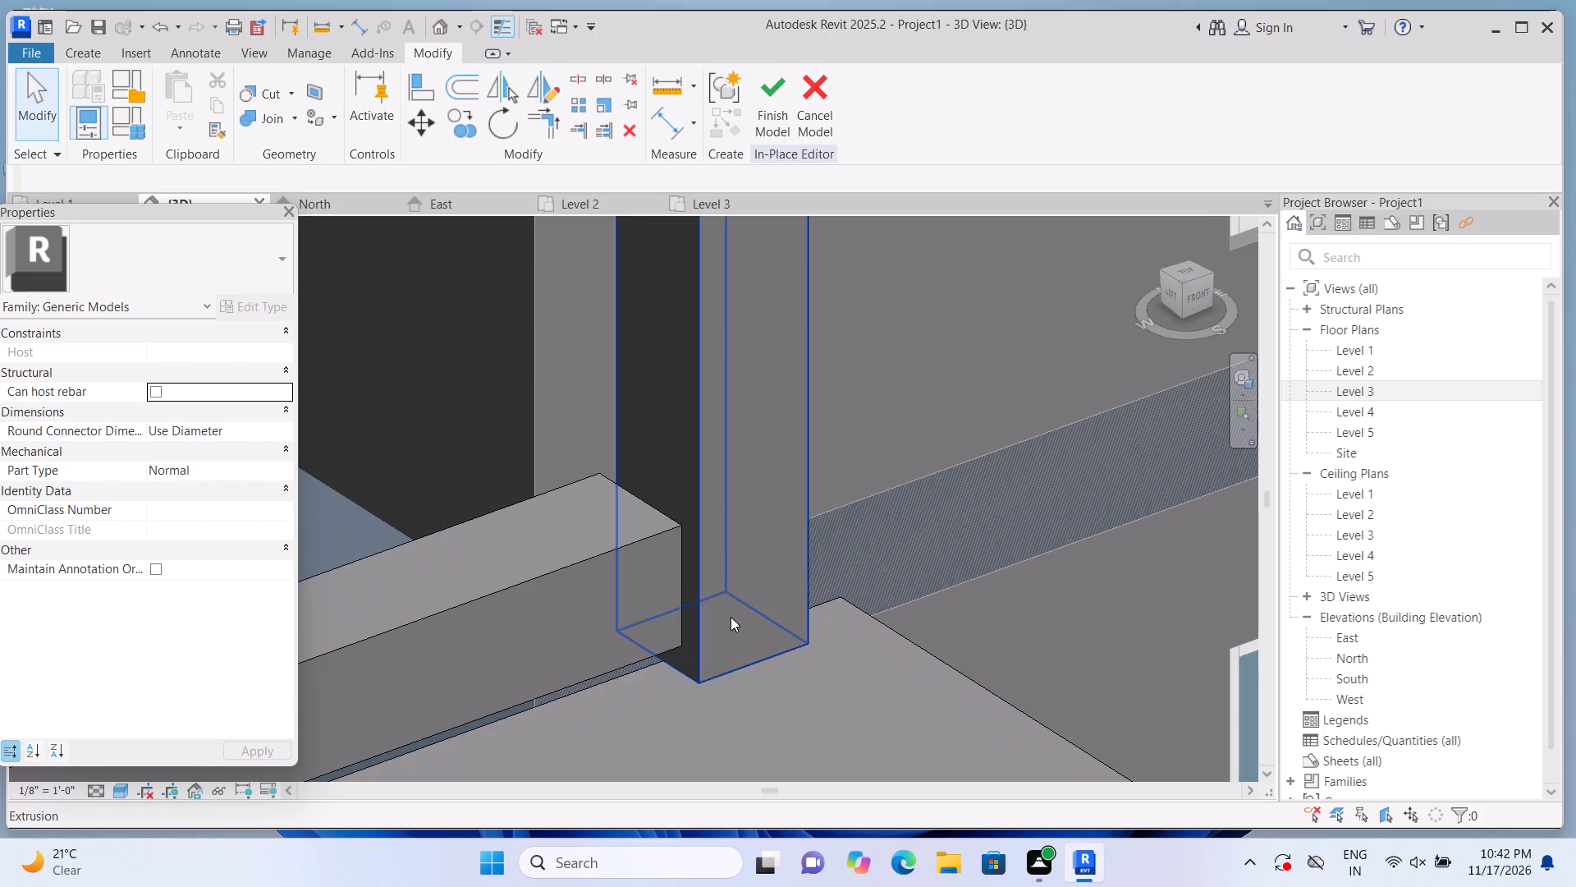
{"action": "left_click", "coordinate": [733, 591]}
{"action": "left_click_drag", "start_coordinate": [715, 638], "coordinate": [712, 630]}
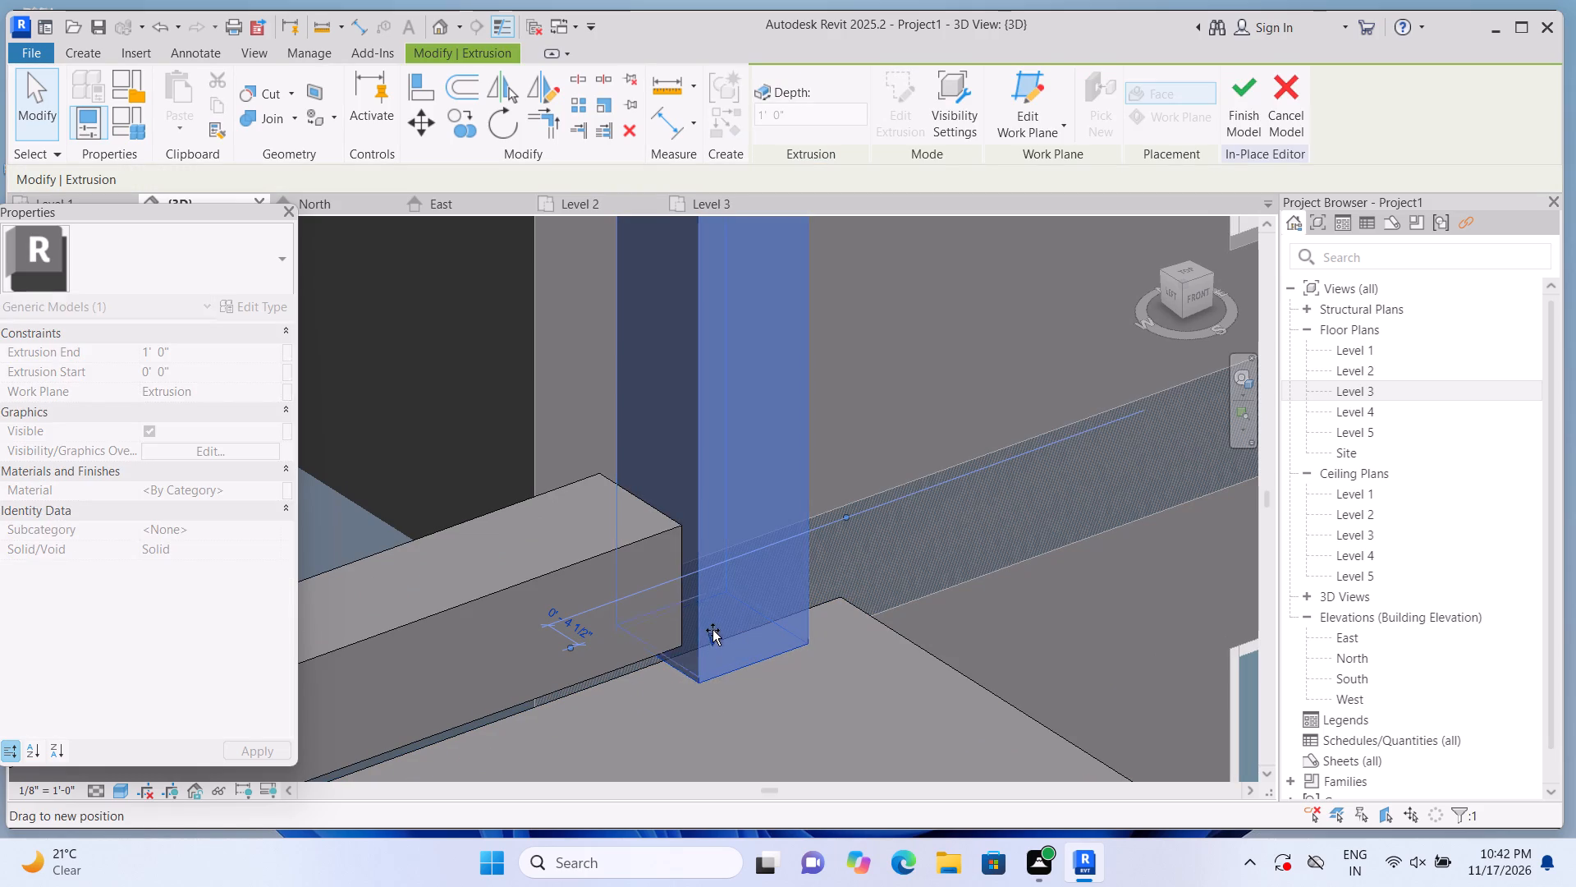
{"action": "left_click_drag", "start_coordinate": [712, 630], "coordinate": [707, 610]}
Extend the band's end until it meets the side face of the new pier.
{"action": "left_click", "coordinate": [641, 606]}
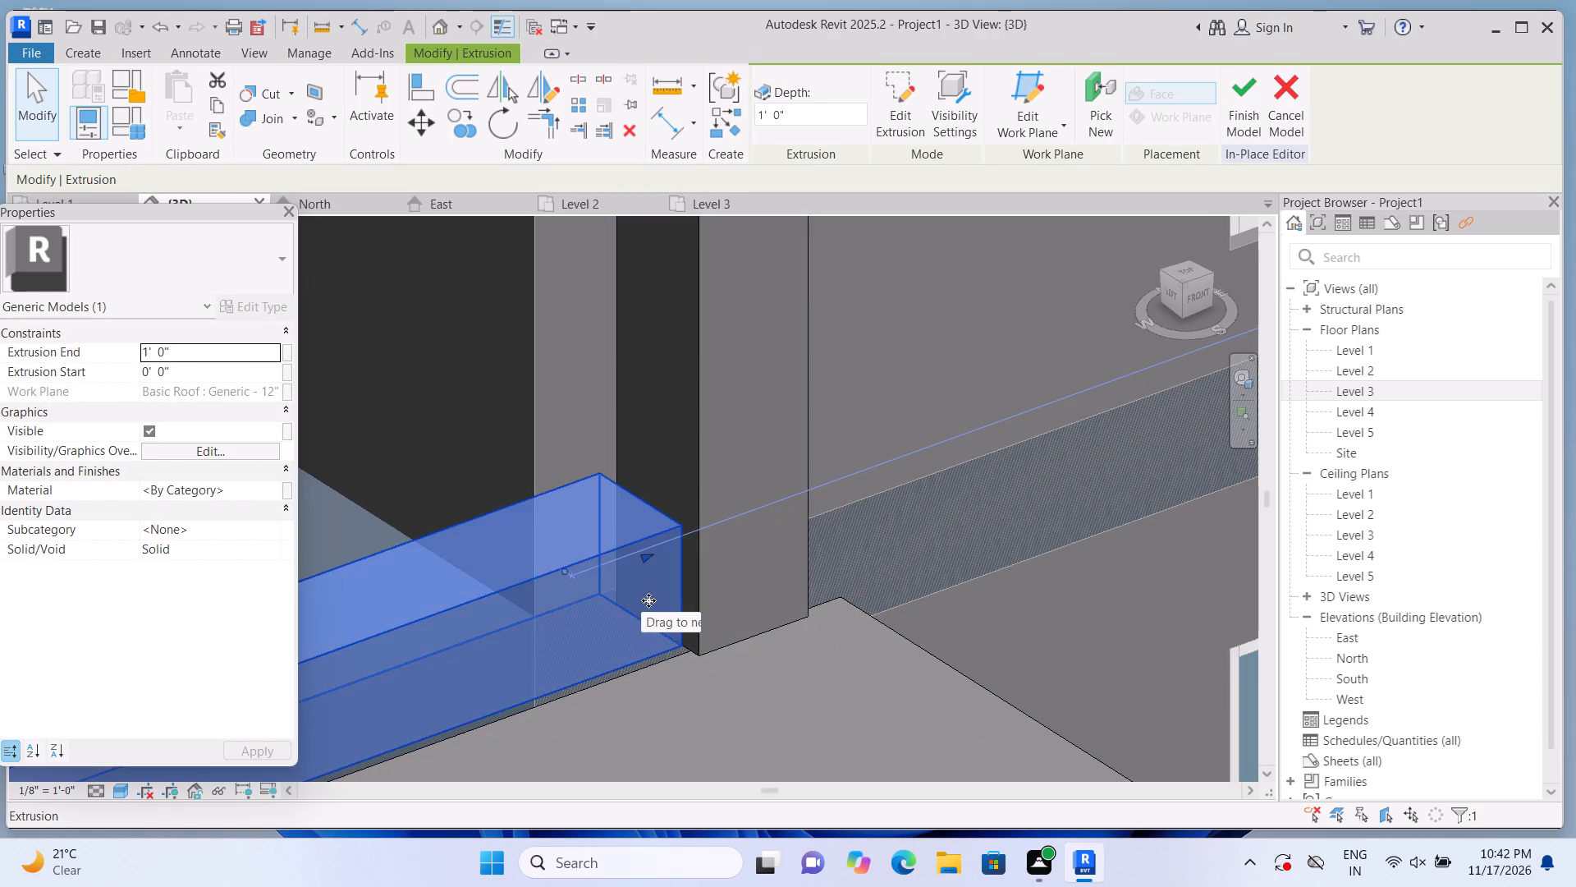
{"action": "left_click", "coordinate": [646, 556]}
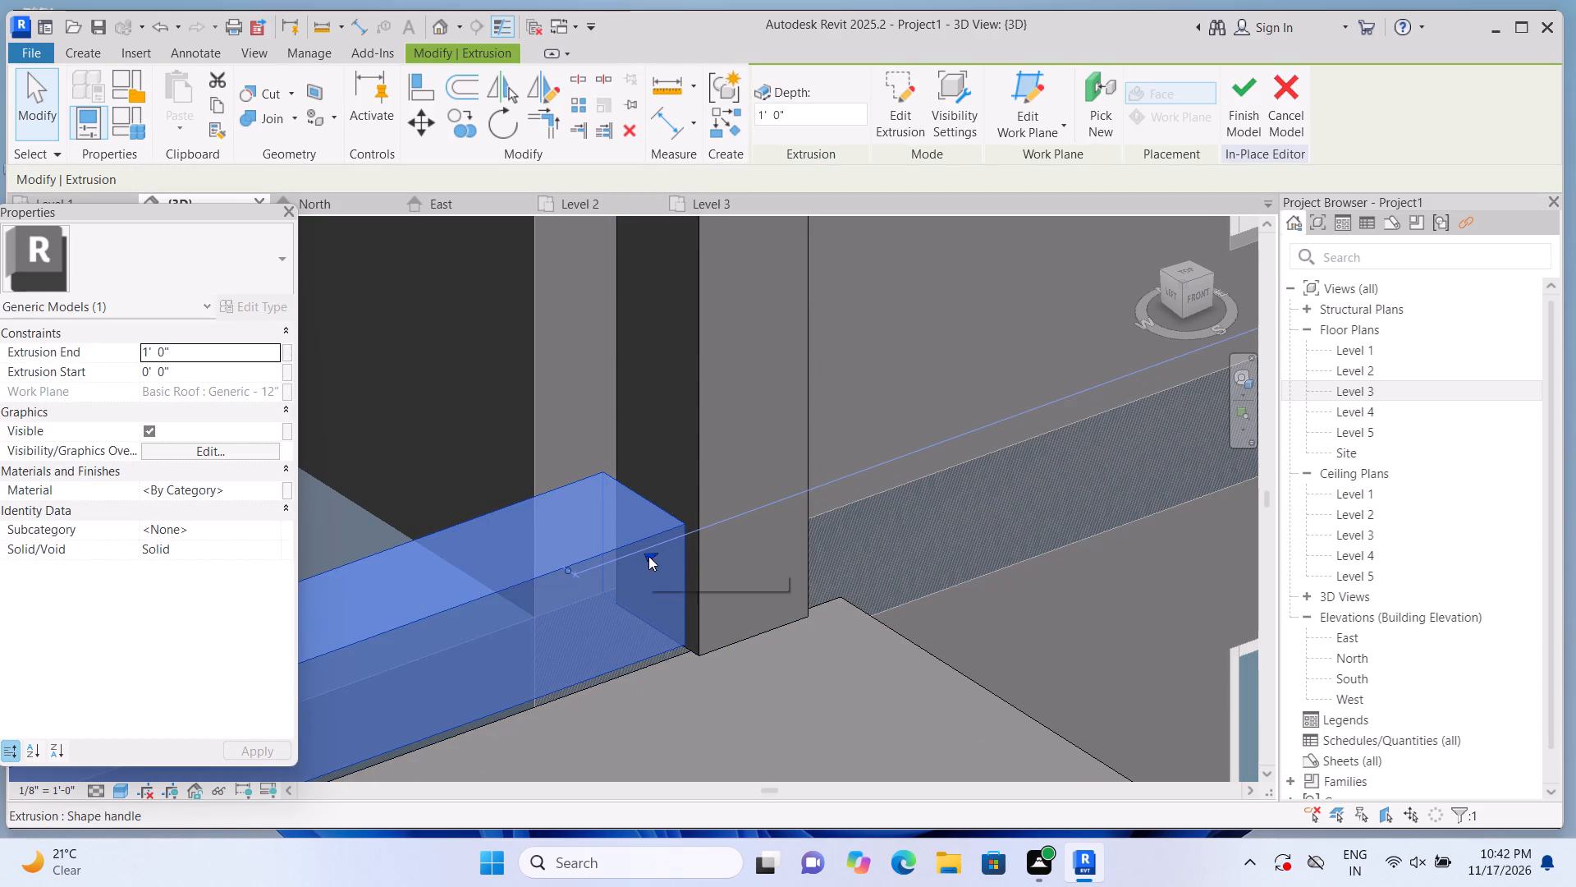
{"action": "left_click", "coordinate": [649, 556]}
{"action": "double_click", "coordinate": [661, 545]}
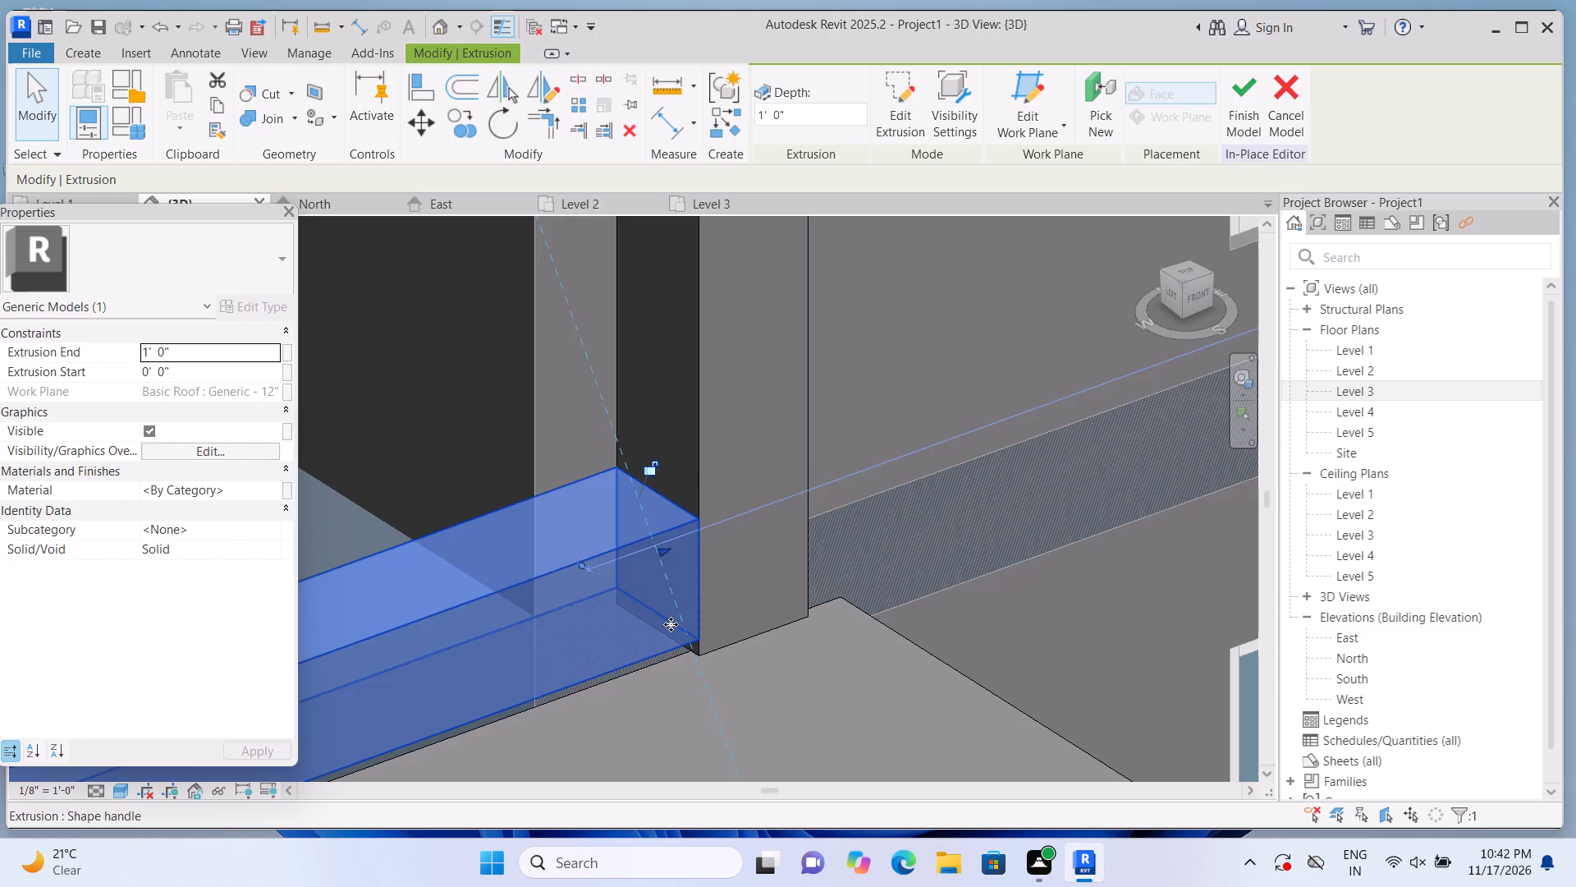
{"action": "key", "text": "Escape"}
Raise the new pier's bottom face a little more to line up with the band's underside.
{"action": "left_click", "coordinate": [746, 624]}
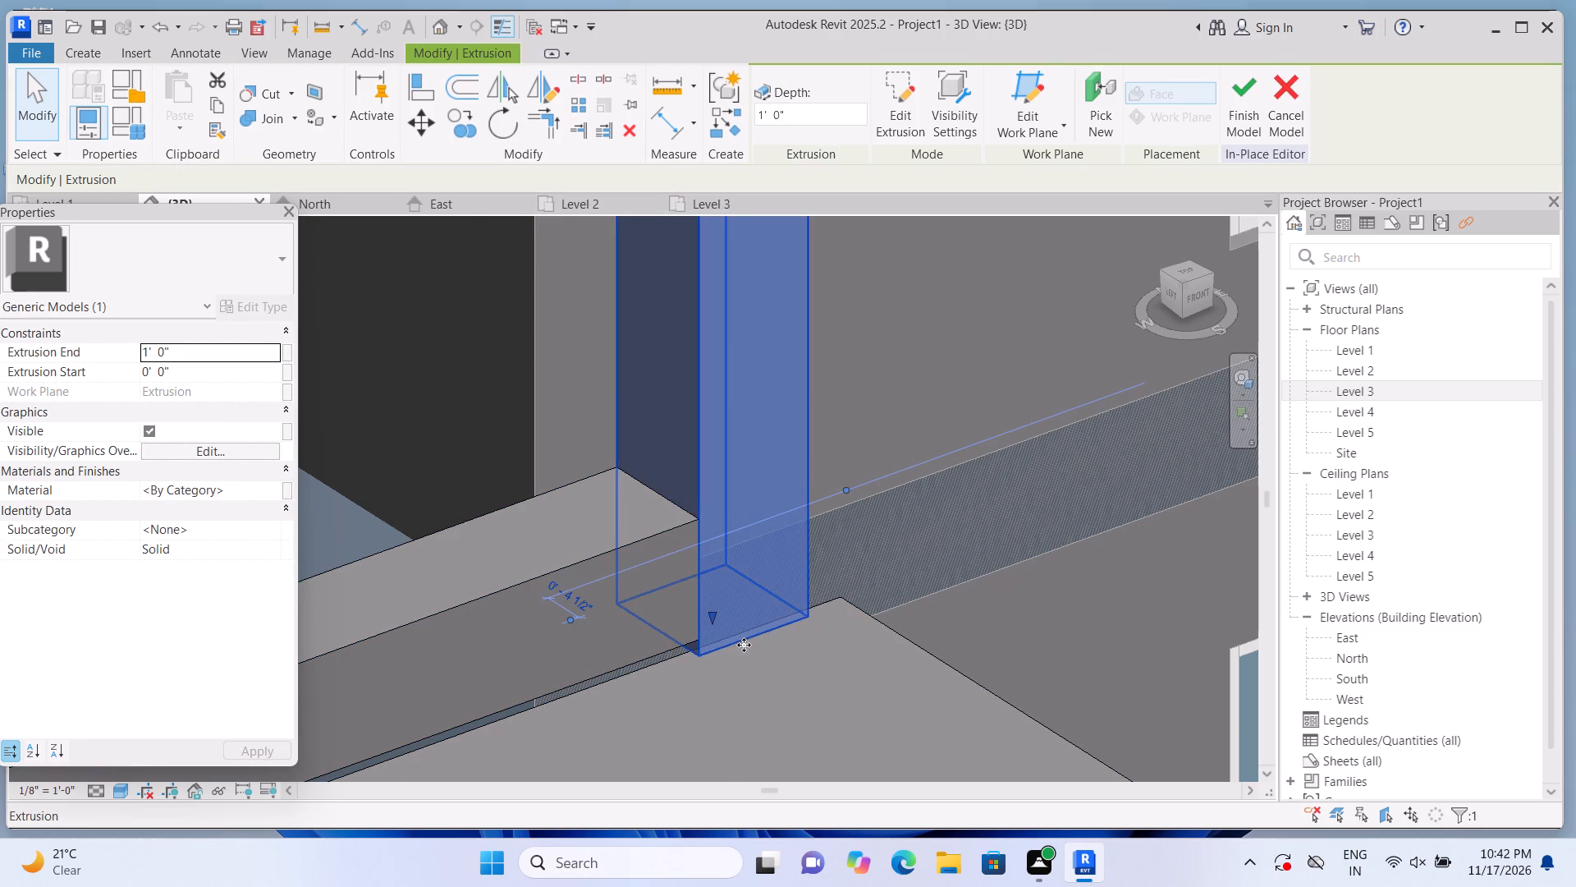
{"action": "scroll", "coordinate": [744, 645], "scroll_direction": "up", "scroll_amount": 1}
{"action": "left_click_drag", "start_coordinate": [708, 609], "coordinate": [702, 590]}
{"action": "key", "text": "Escape"}
Pull the band's front face outward over the entrance canopy to an extrusion end of about 4' 4".
{"action": "scroll", "coordinate": [701, 596], "scroll_direction": "down", "scroll_amount": 6}
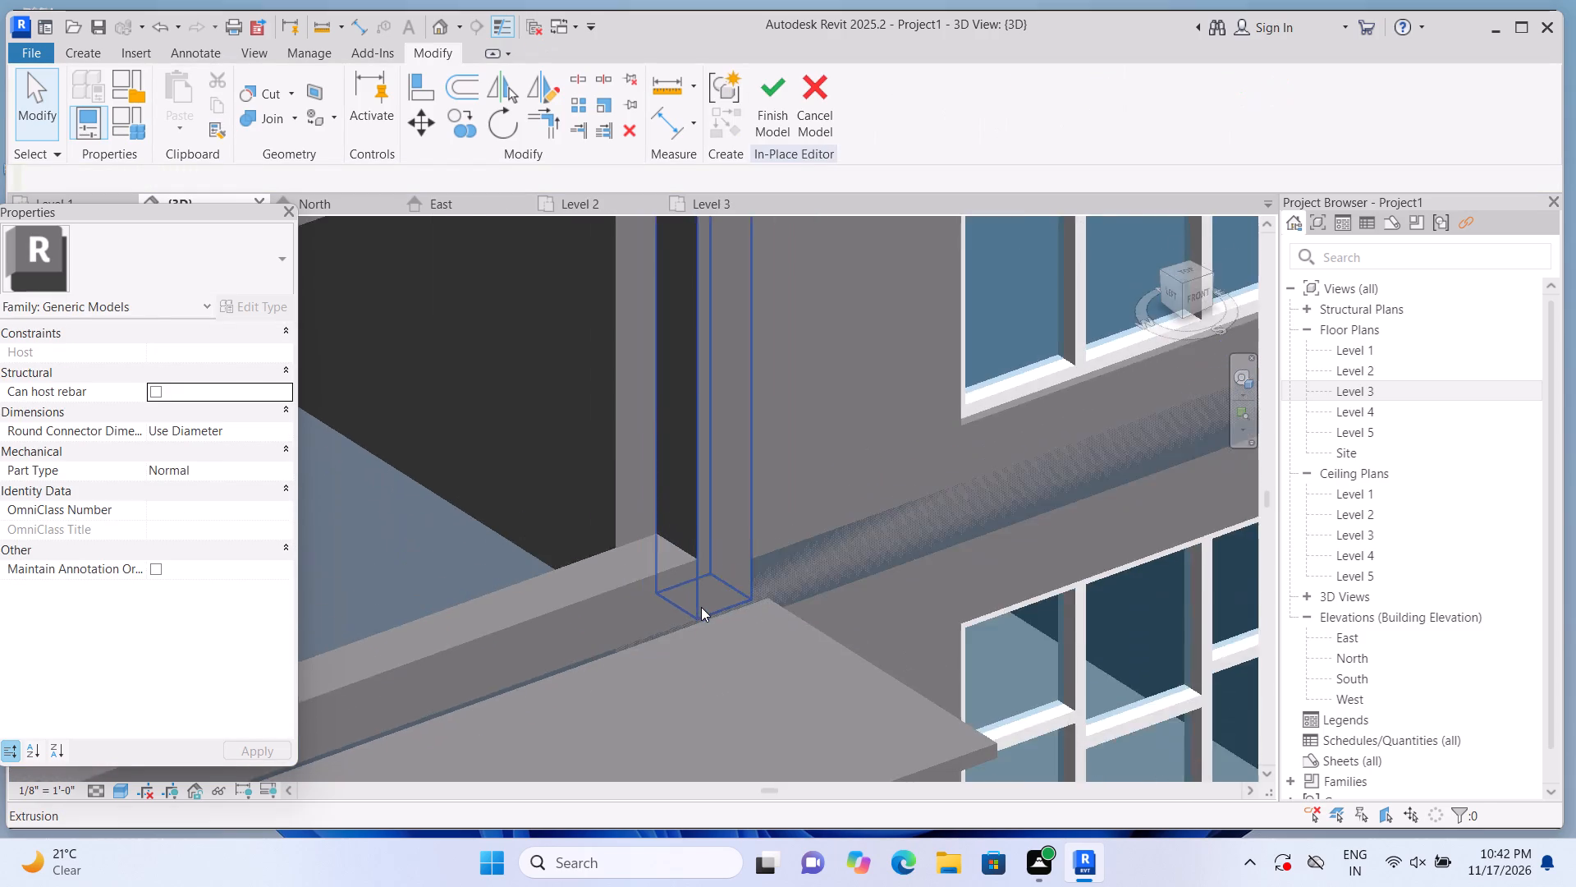
{"action": "scroll", "coordinate": [701, 607], "scroll_direction": "down", "scroll_amount": 10}
{"action": "scroll", "coordinate": [606, 658], "scroll_direction": "up", "scroll_amount": 4}
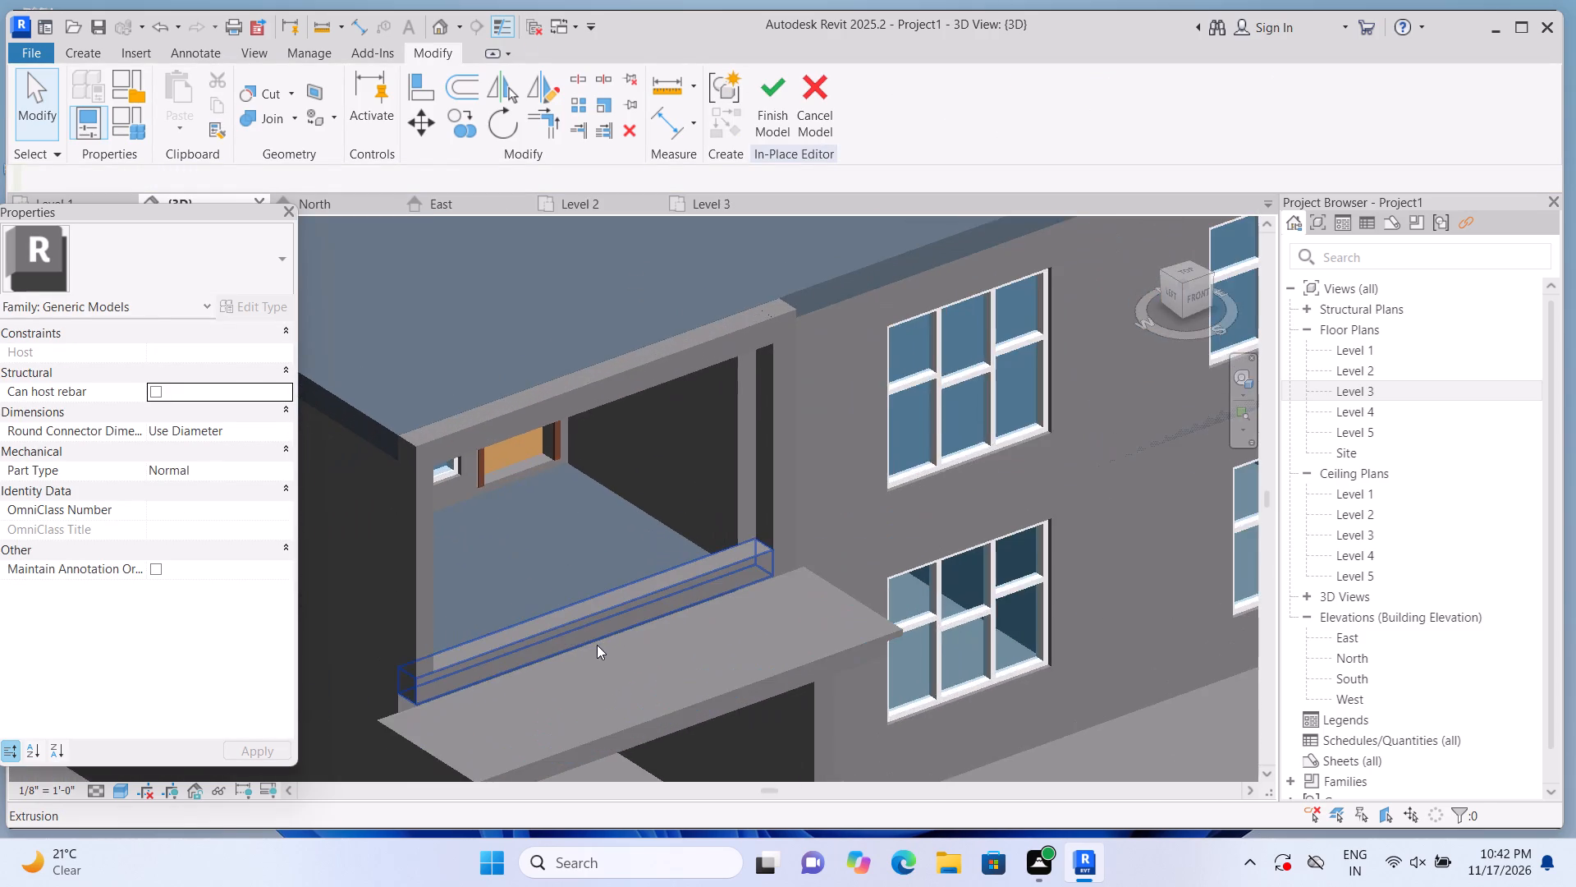
{"action": "scroll", "coordinate": [597, 645], "scroll_direction": "up", "scroll_amount": 2}
{"action": "left_click", "coordinate": [589, 618]}
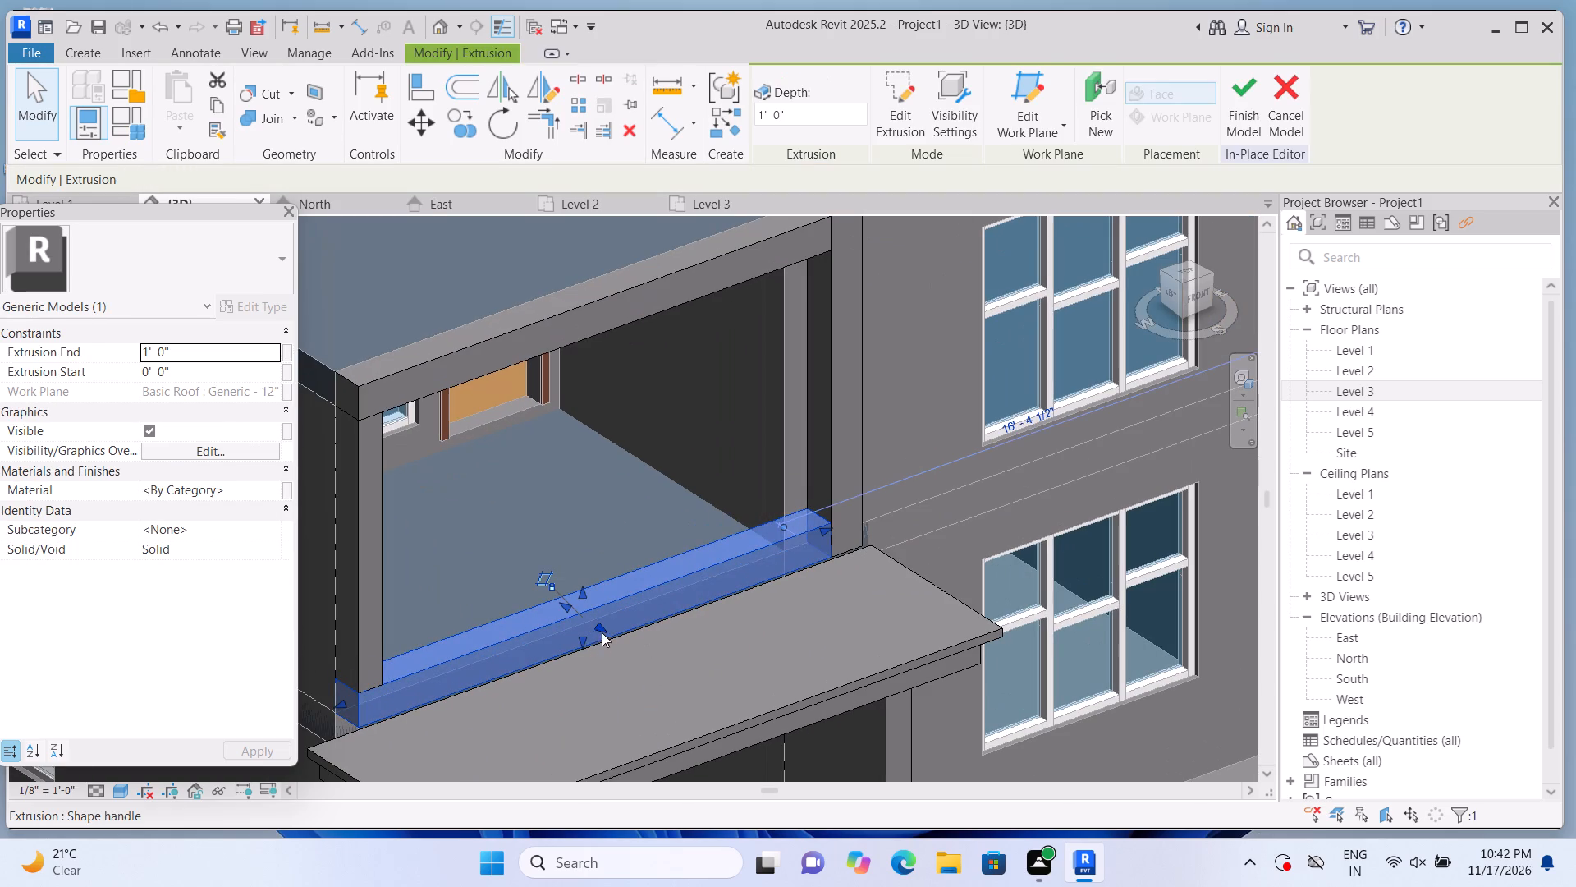
{"action": "left_click_drag", "start_coordinate": [600, 628], "coordinate": [671, 685]}
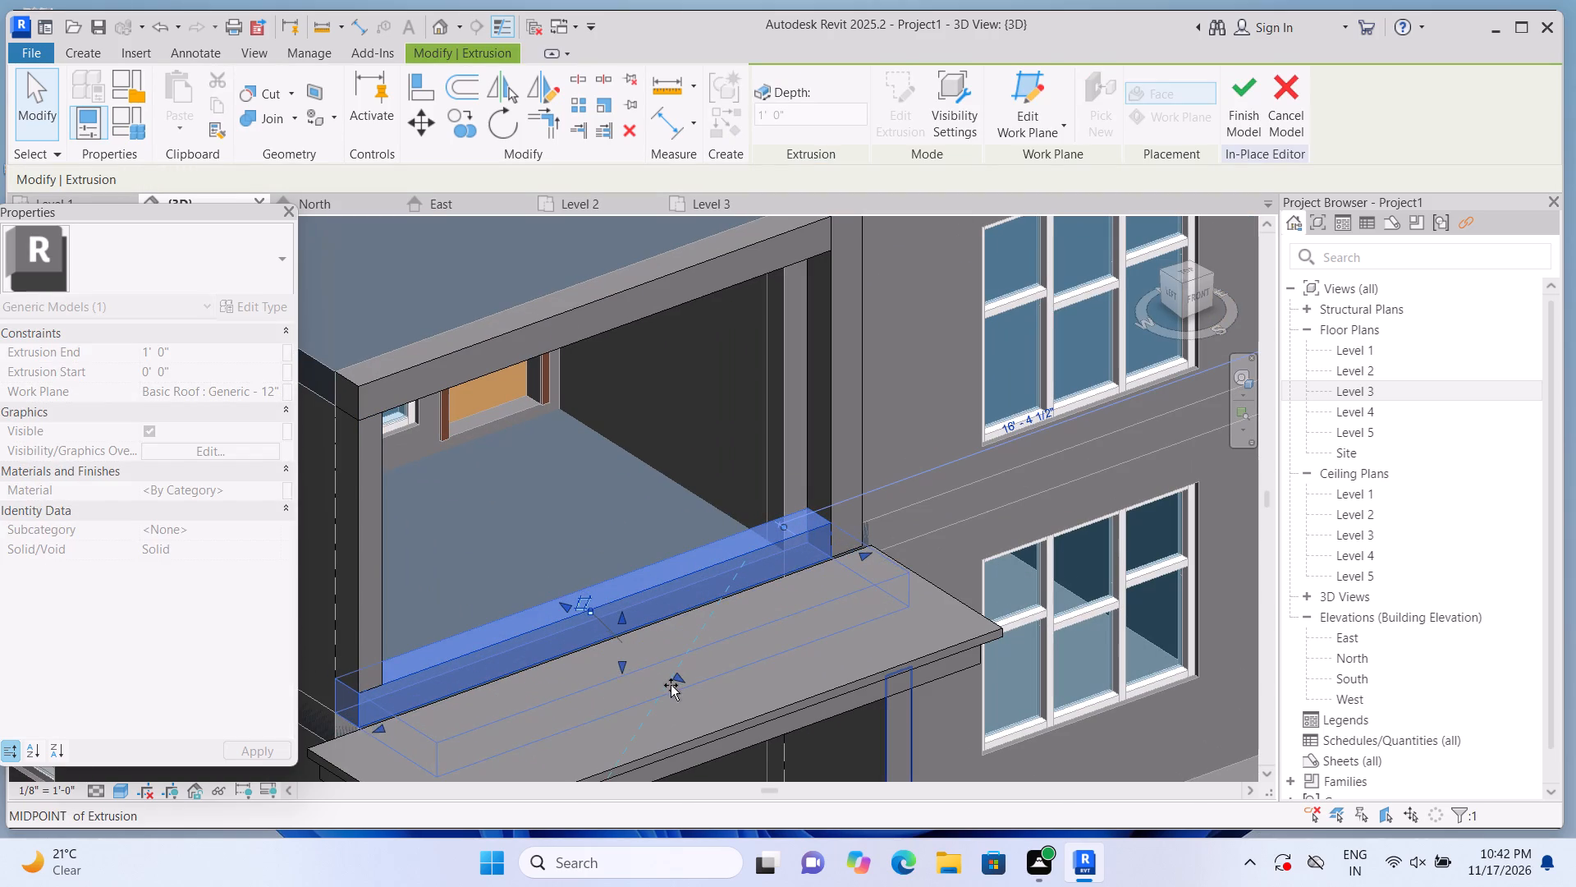
{"action": "left_click_drag", "start_coordinate": [671, 685], "coordinate": [671, 685]}
{"action": "scroll", "coordinate": [662, 676], "scroll_direction": "down", "scroll_amount": 3}
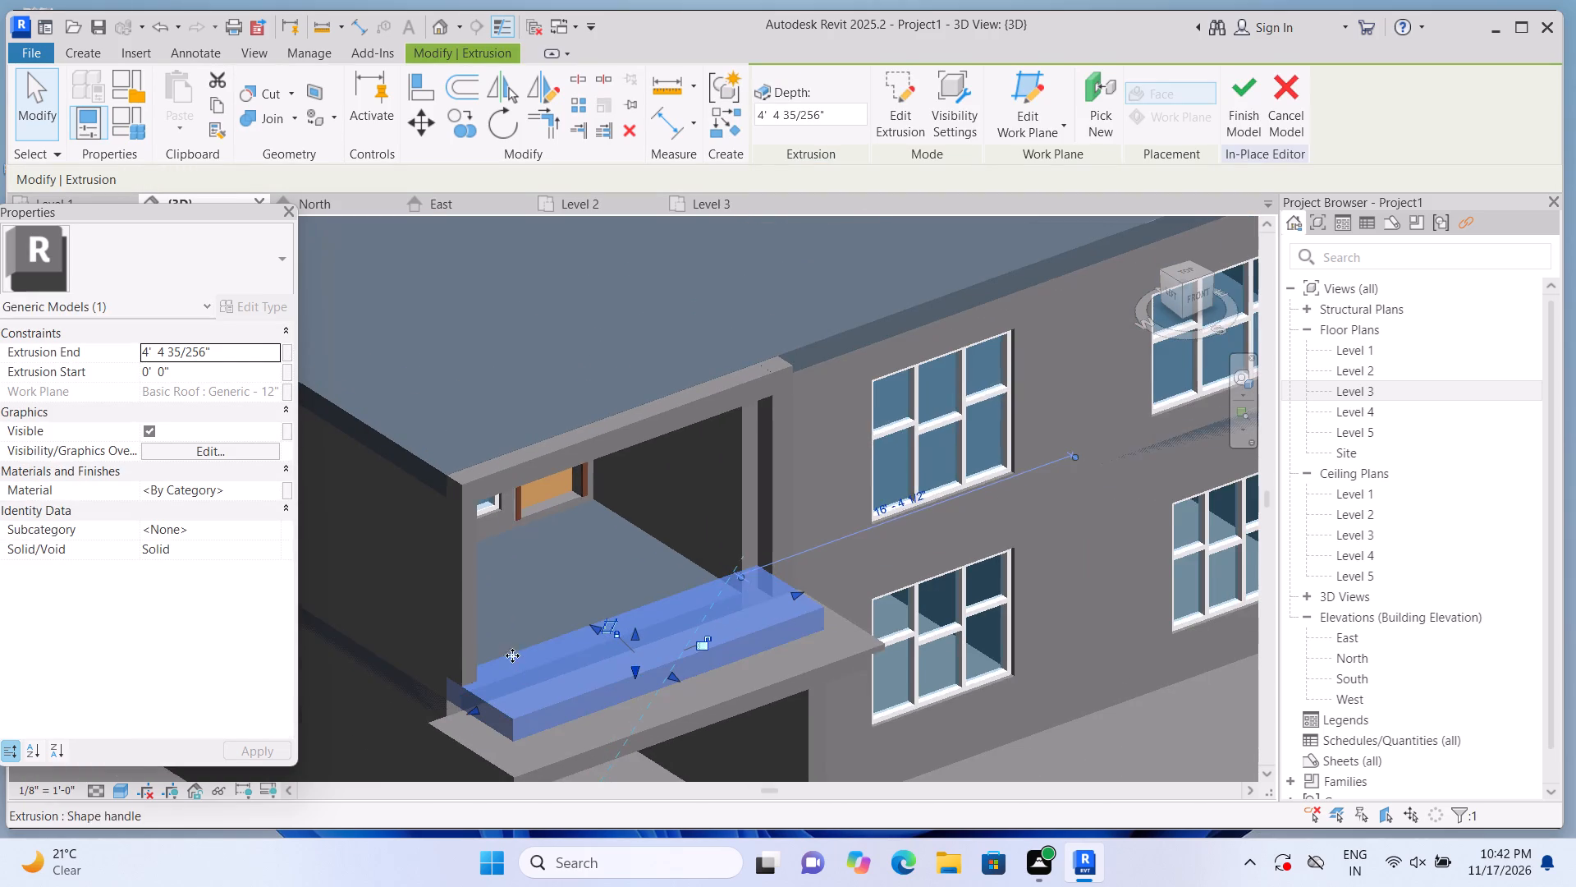
Pull the front face of the pier at the building's outer corner forward to about 4' 4", flush with the deepened band.
{"action": "left_click", "coordinate": [465, 632]}
{"action": "scroll", "coordinate": [466, 664], "scroll_direction": "up", "scroll_amount": 3}
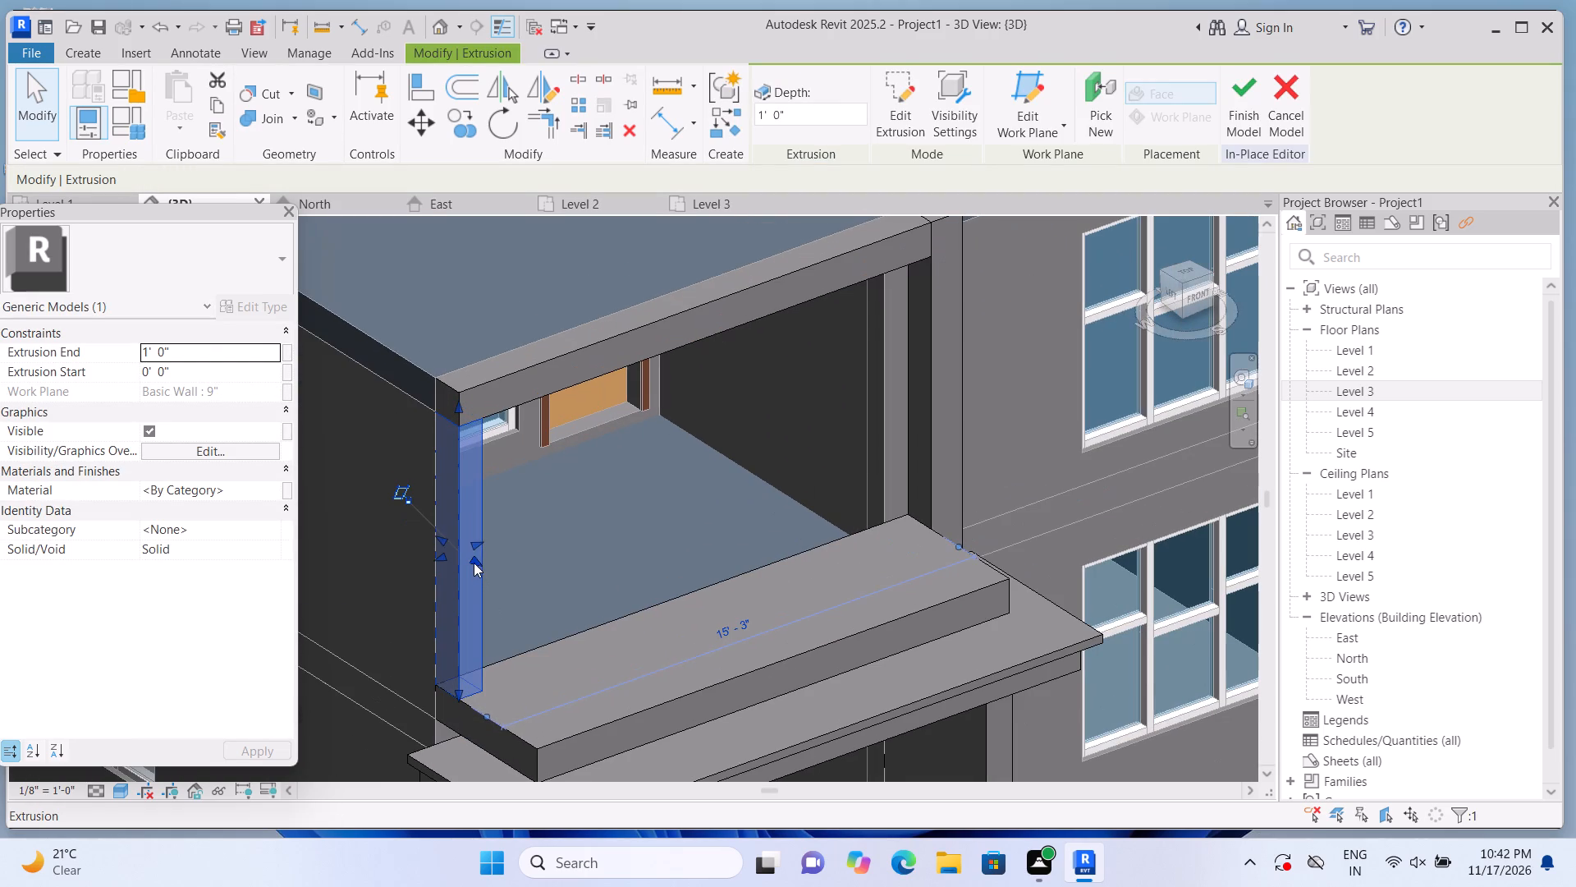
{"action": "left_click_drag", "start_coordinate": [476, 557], "coordinate": [543, 617]}
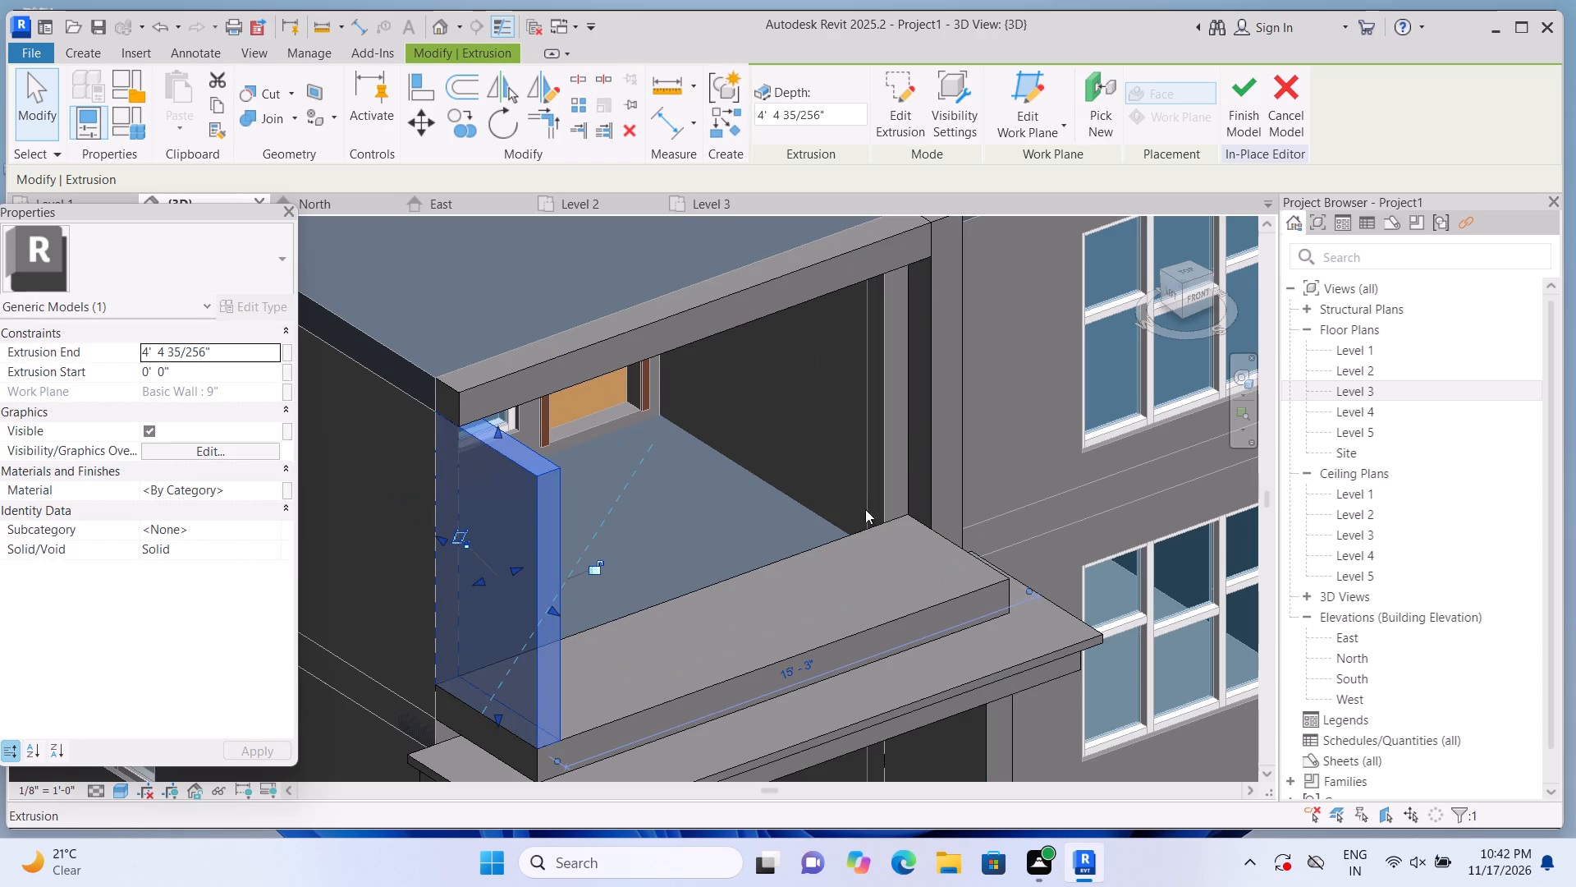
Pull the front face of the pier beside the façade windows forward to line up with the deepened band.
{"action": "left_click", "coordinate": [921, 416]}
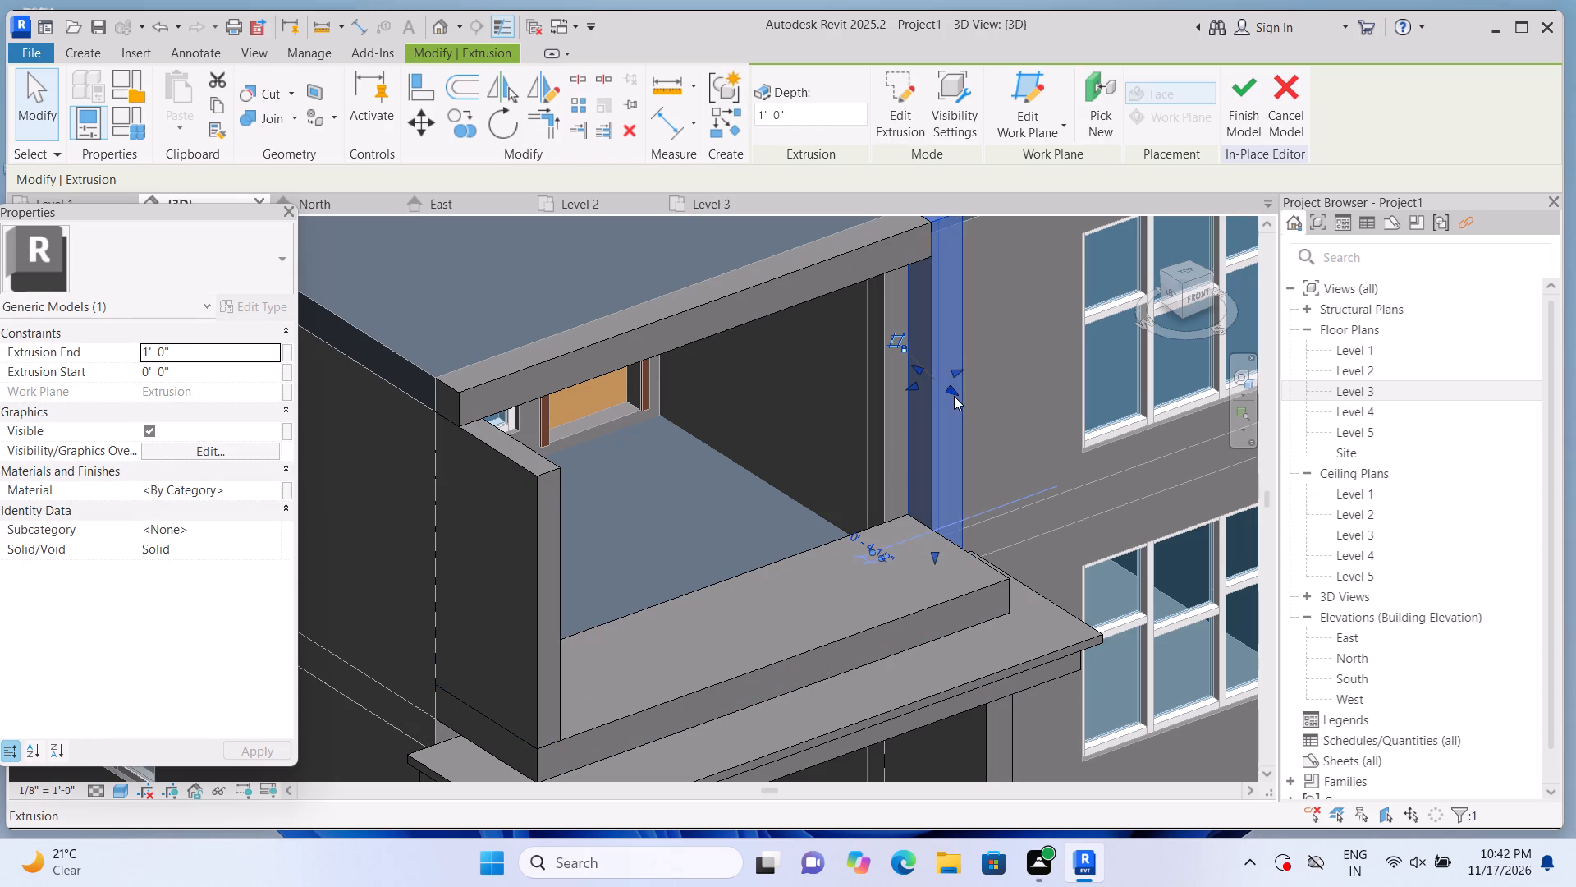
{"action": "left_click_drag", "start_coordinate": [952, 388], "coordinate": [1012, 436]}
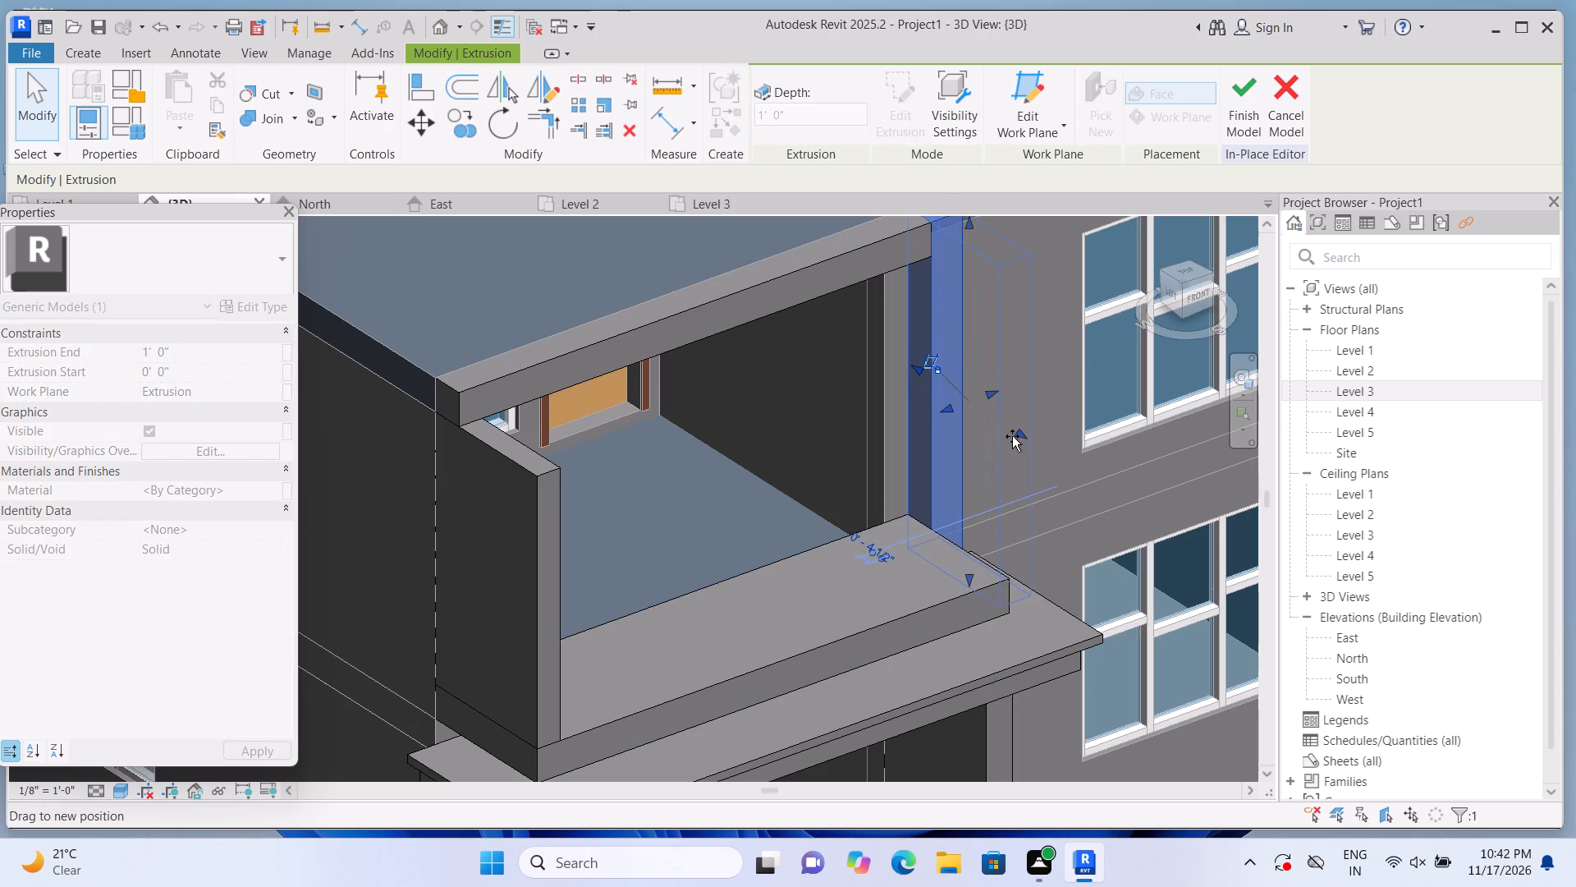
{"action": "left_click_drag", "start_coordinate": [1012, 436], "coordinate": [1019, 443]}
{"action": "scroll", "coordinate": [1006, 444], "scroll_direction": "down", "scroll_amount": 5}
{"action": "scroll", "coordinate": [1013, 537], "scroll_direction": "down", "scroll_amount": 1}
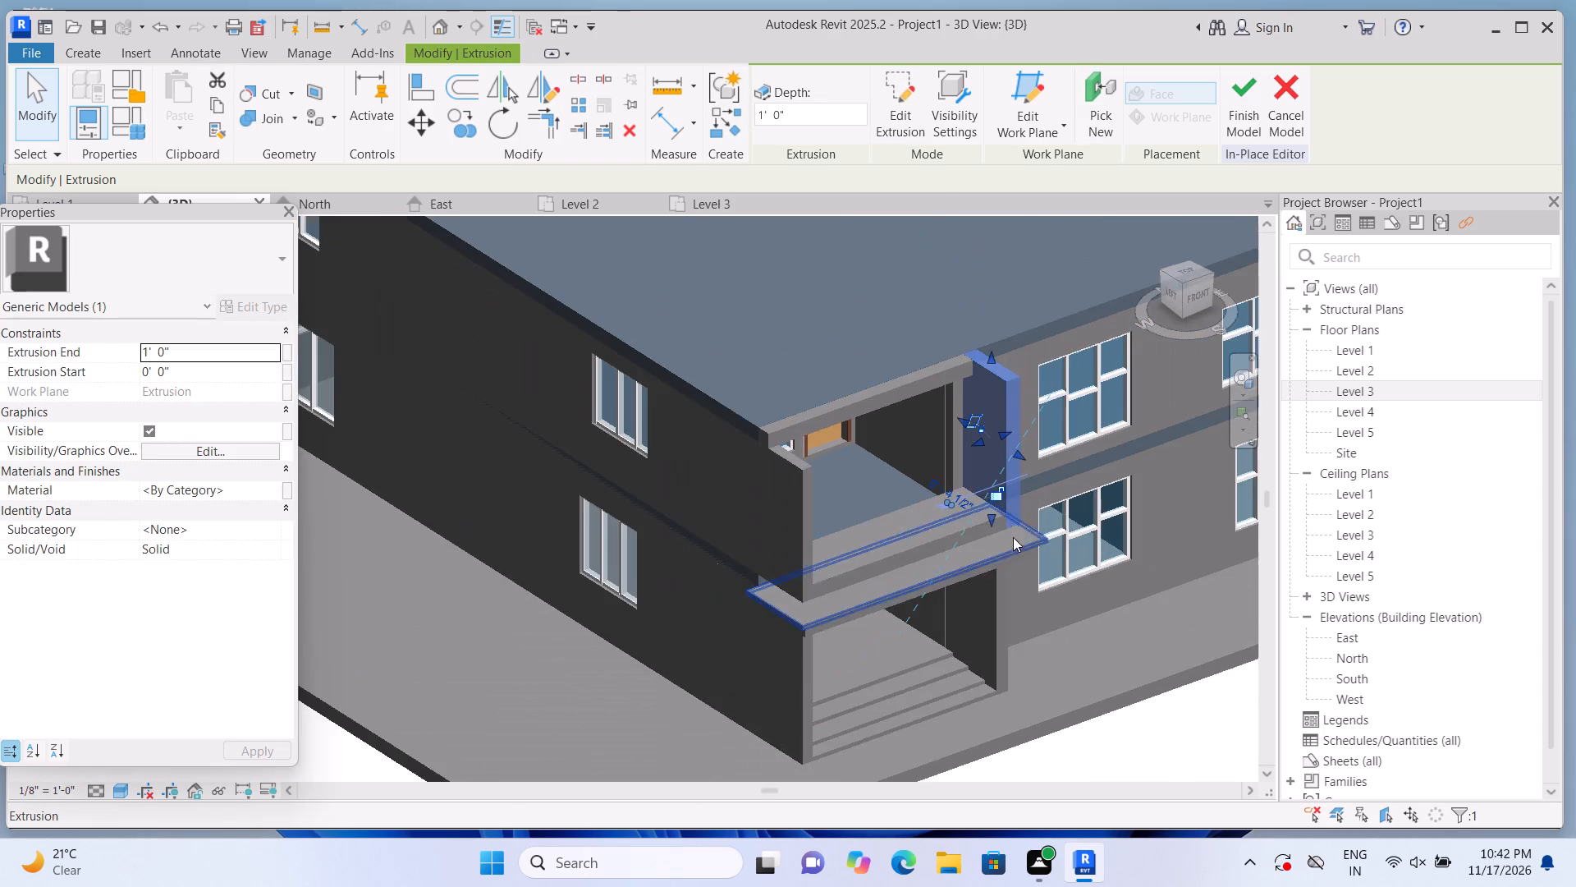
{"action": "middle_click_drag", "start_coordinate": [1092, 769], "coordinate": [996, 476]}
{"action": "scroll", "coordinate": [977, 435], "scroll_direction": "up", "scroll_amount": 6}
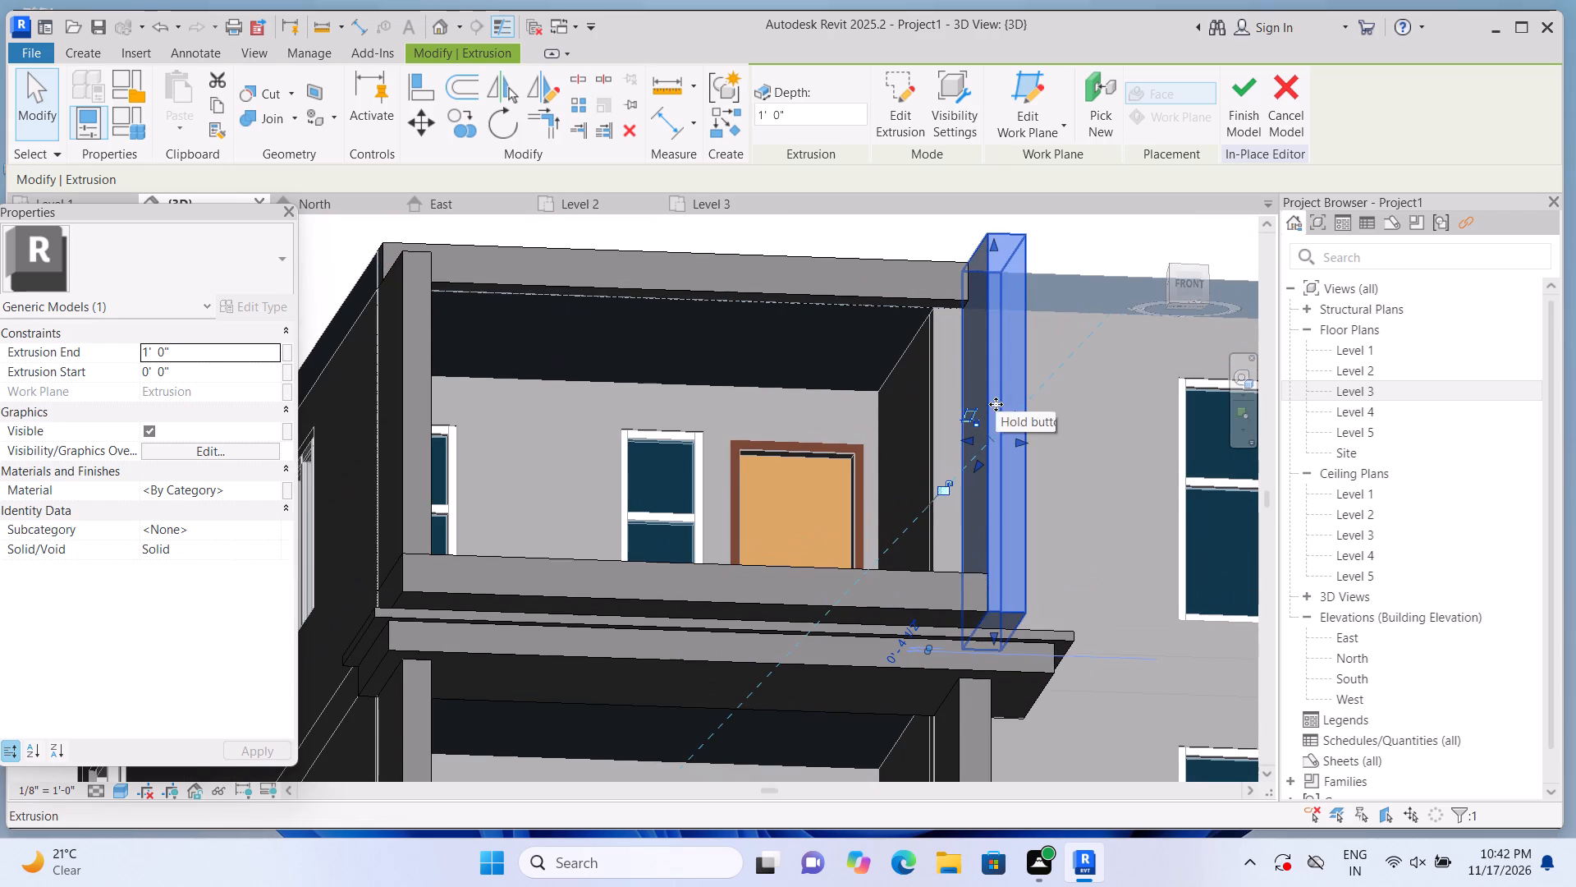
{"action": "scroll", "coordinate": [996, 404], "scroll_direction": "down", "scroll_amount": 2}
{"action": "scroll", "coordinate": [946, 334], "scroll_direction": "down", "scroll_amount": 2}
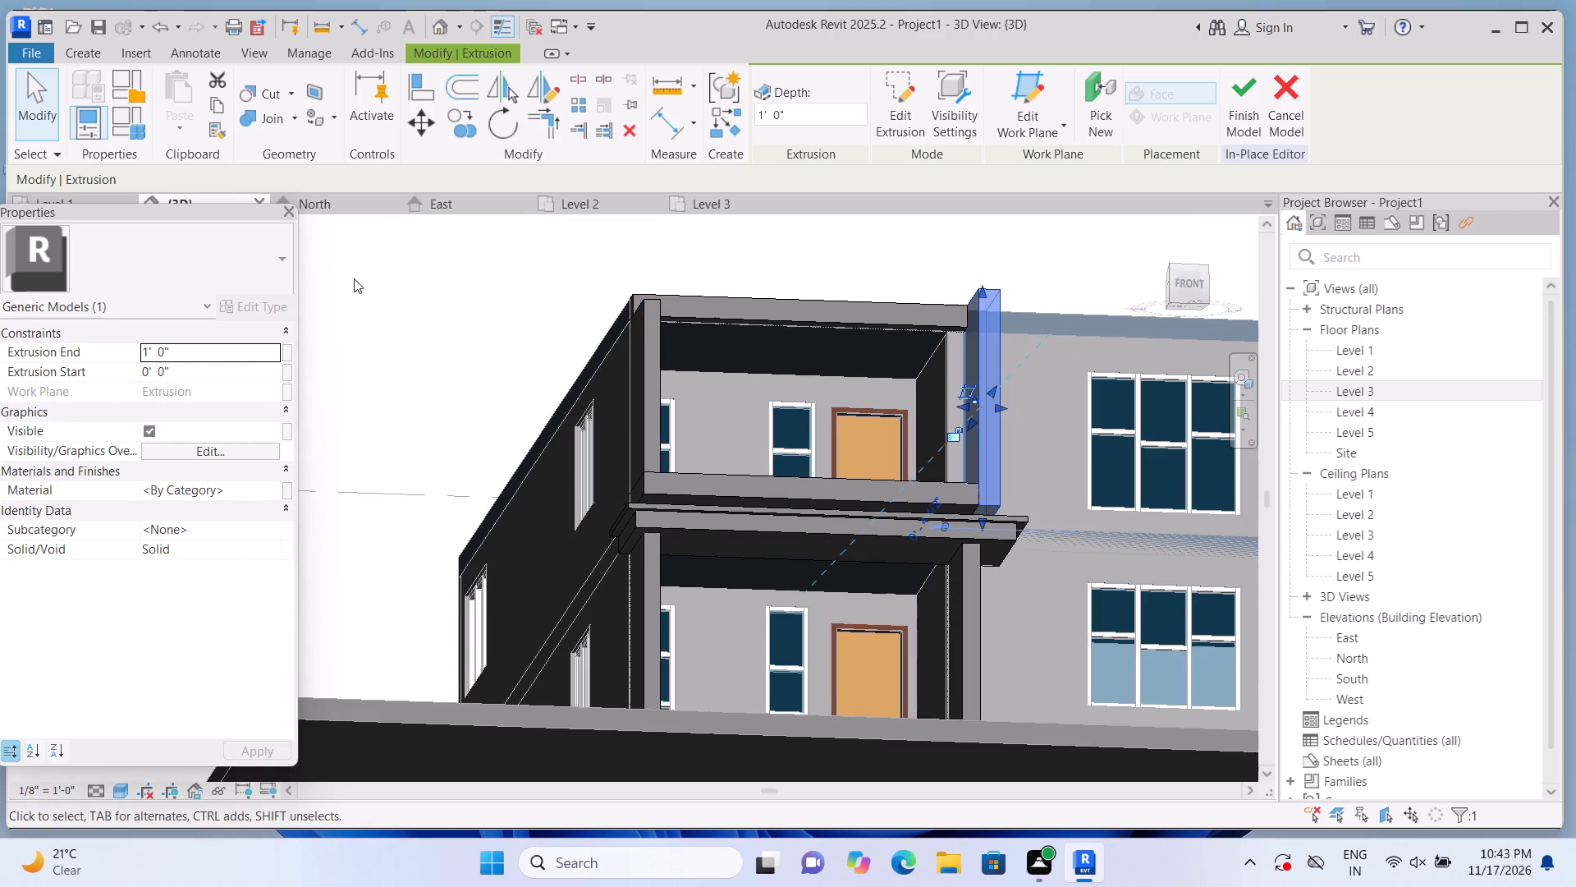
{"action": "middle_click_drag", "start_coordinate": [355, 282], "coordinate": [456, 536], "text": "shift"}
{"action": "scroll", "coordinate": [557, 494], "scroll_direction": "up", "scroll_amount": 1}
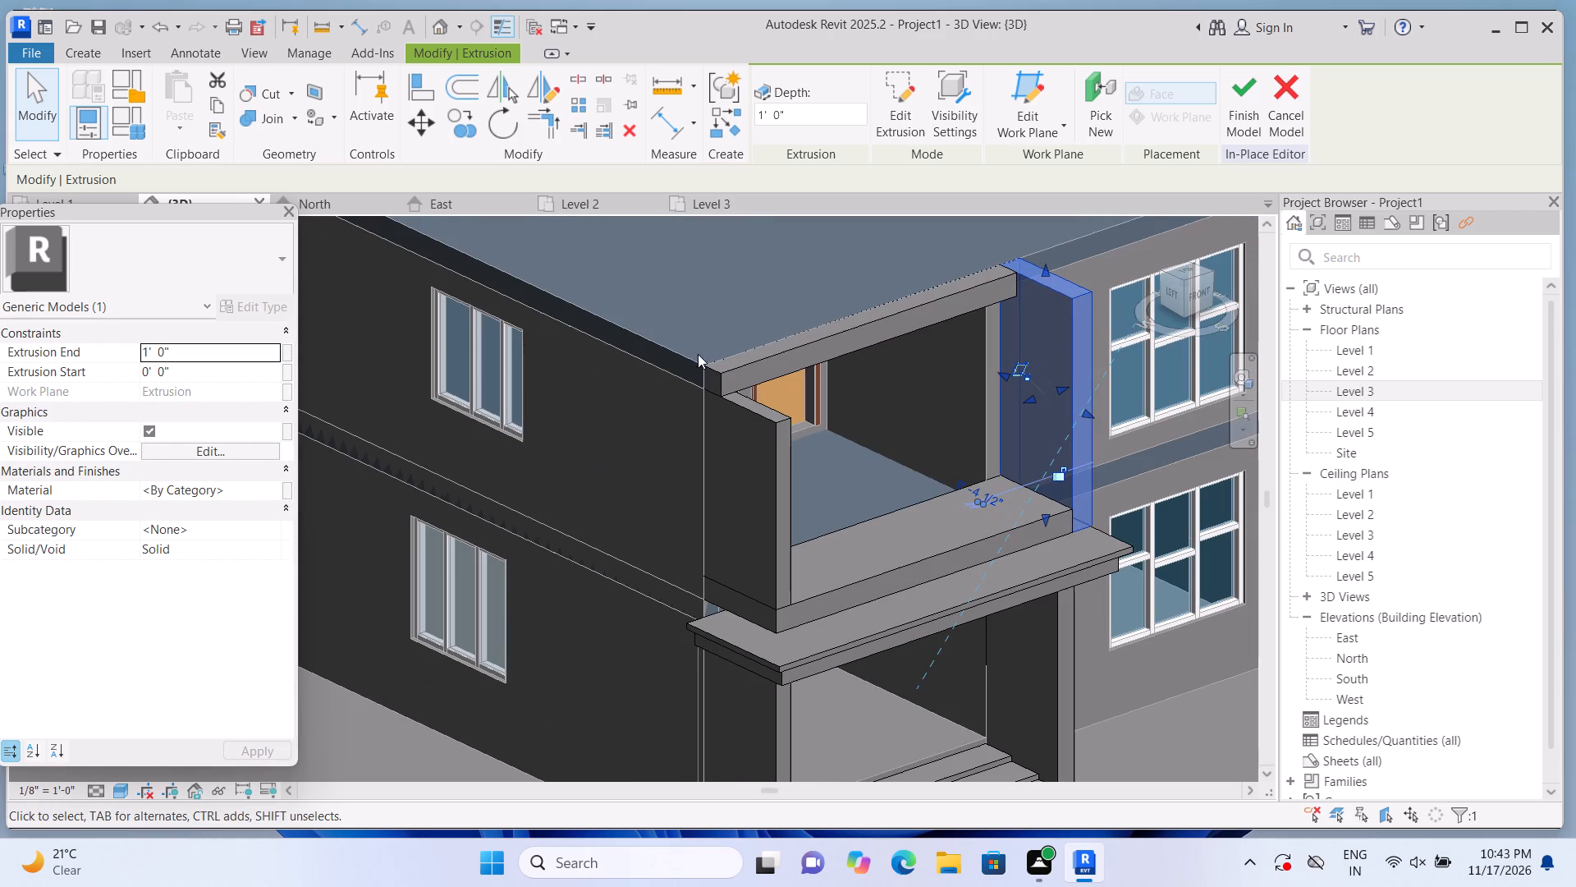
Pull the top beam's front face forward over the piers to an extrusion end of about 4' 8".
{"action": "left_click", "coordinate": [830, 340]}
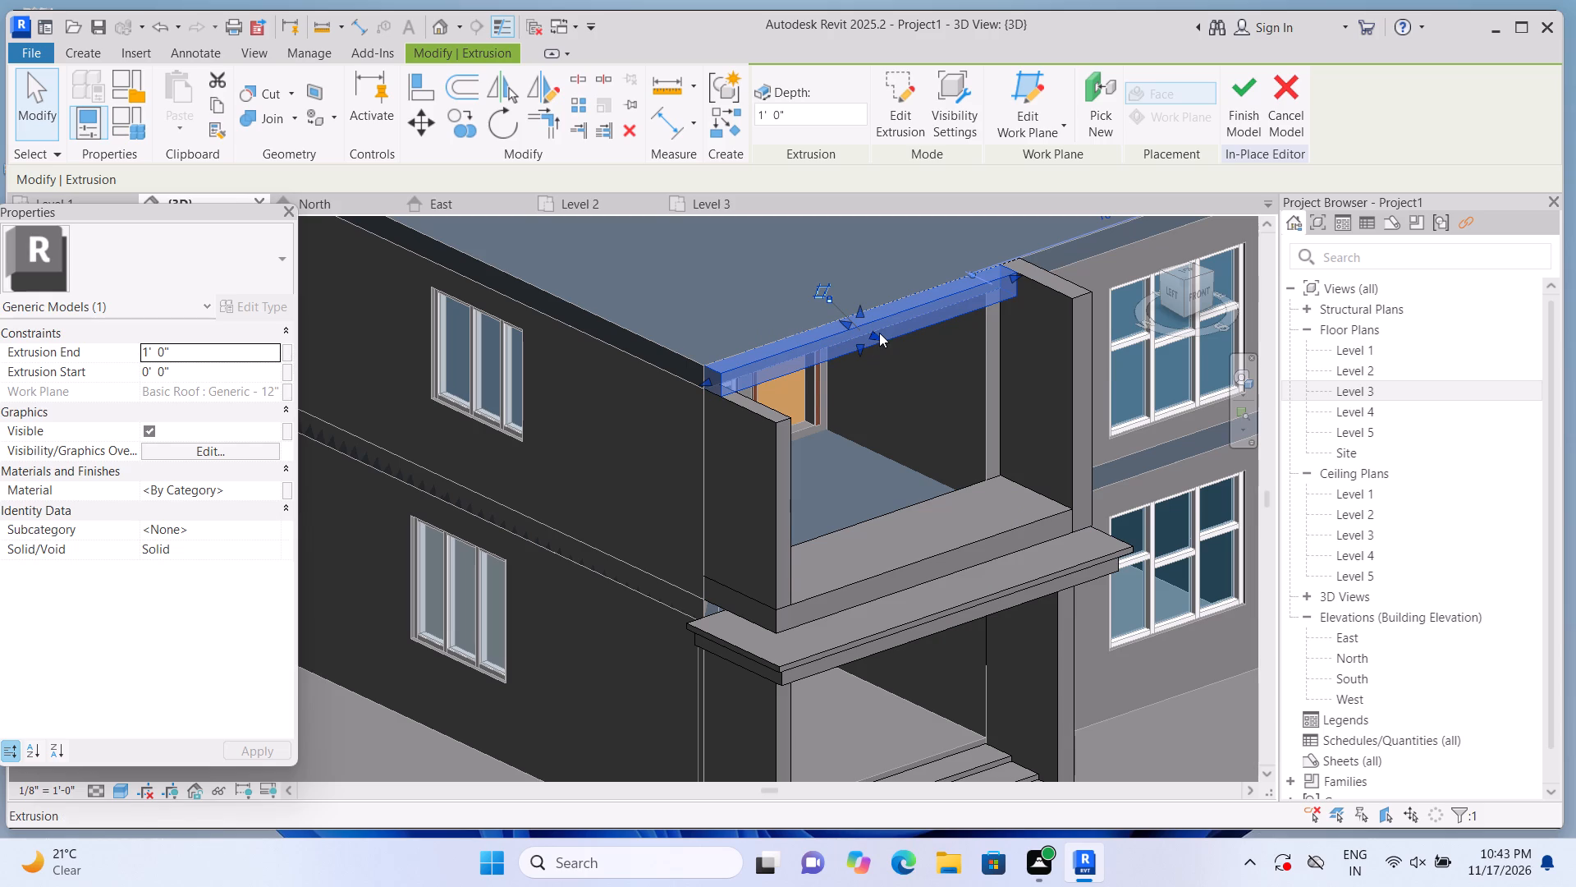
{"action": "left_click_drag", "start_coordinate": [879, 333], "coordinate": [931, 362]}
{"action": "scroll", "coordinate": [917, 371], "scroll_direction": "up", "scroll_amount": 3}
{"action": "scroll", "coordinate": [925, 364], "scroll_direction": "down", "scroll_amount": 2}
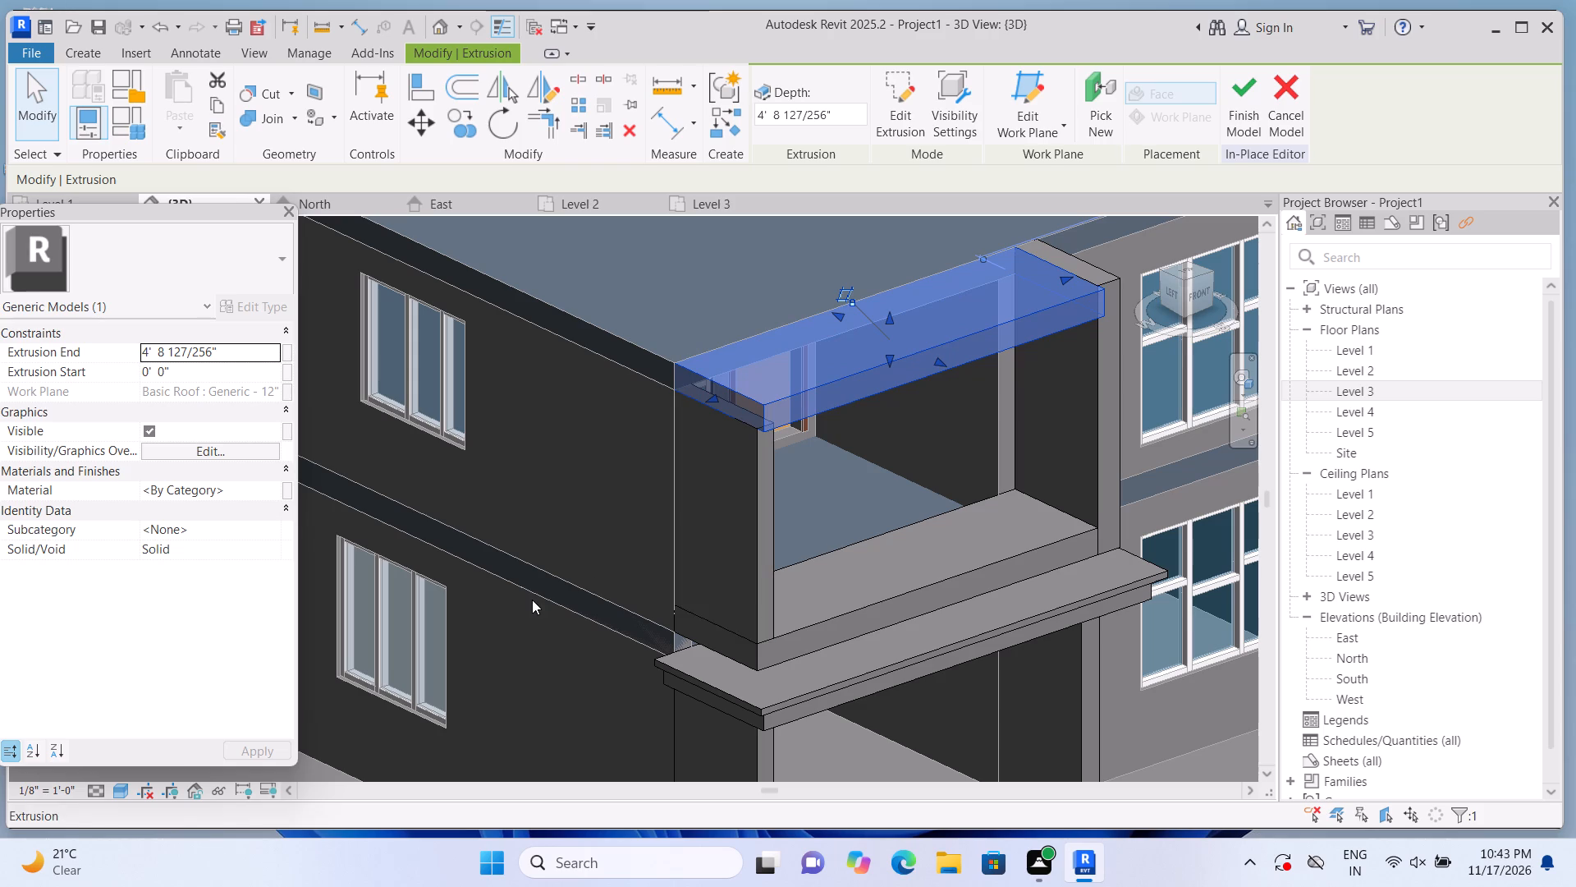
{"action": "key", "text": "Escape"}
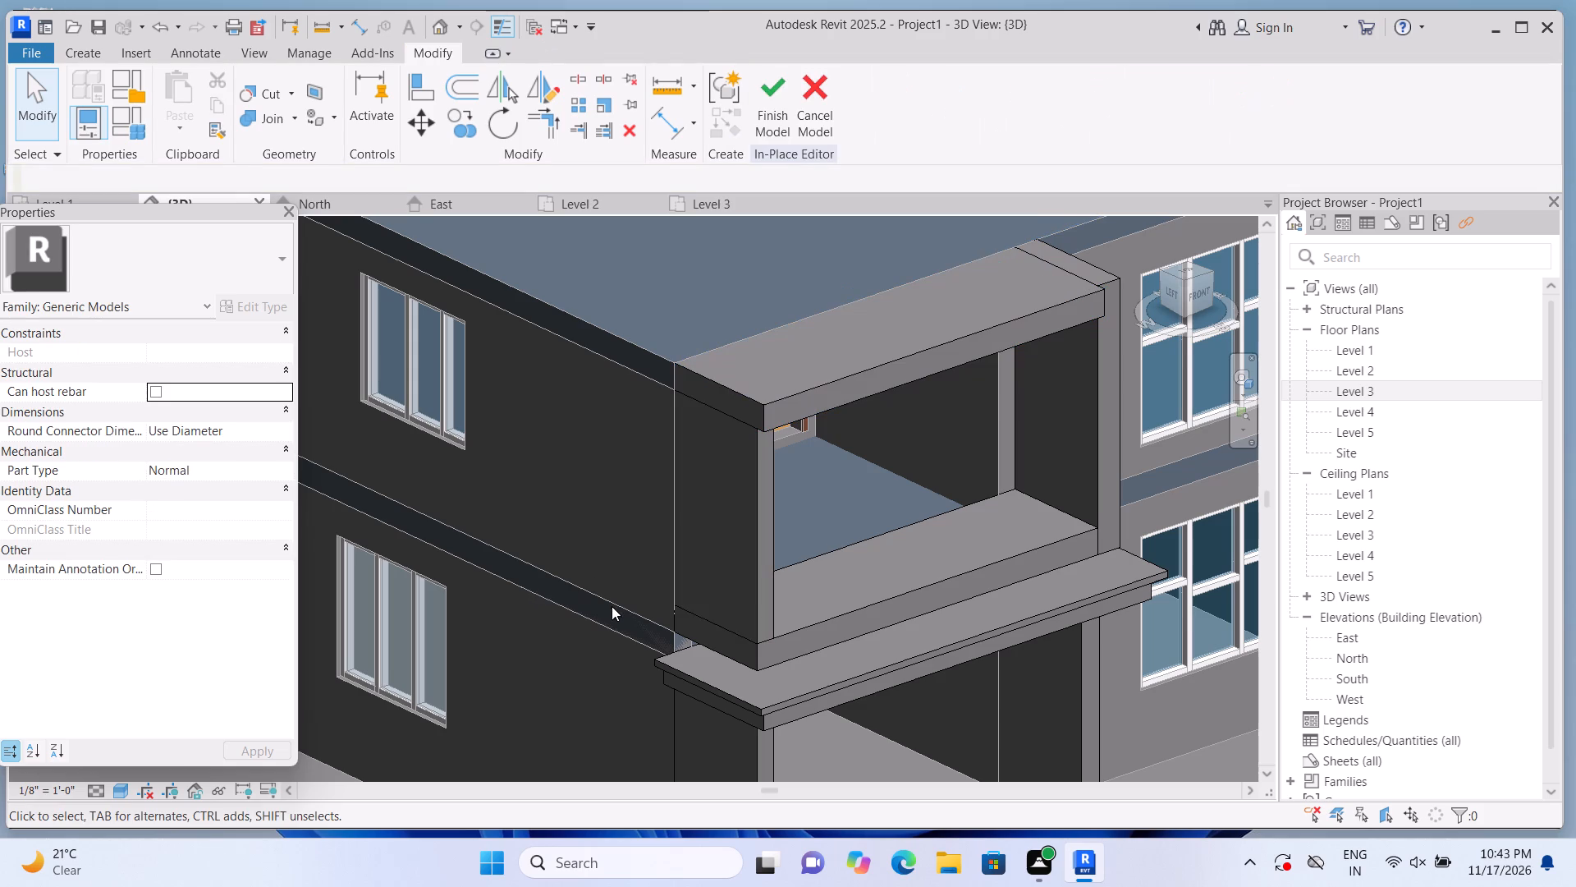
Examine the joints where the top beam and the band meet the pier on the window side.
{"action": "scroll", "coordinate": [545, 594], "scroll_direction": "down", "scroll_amount": 3}
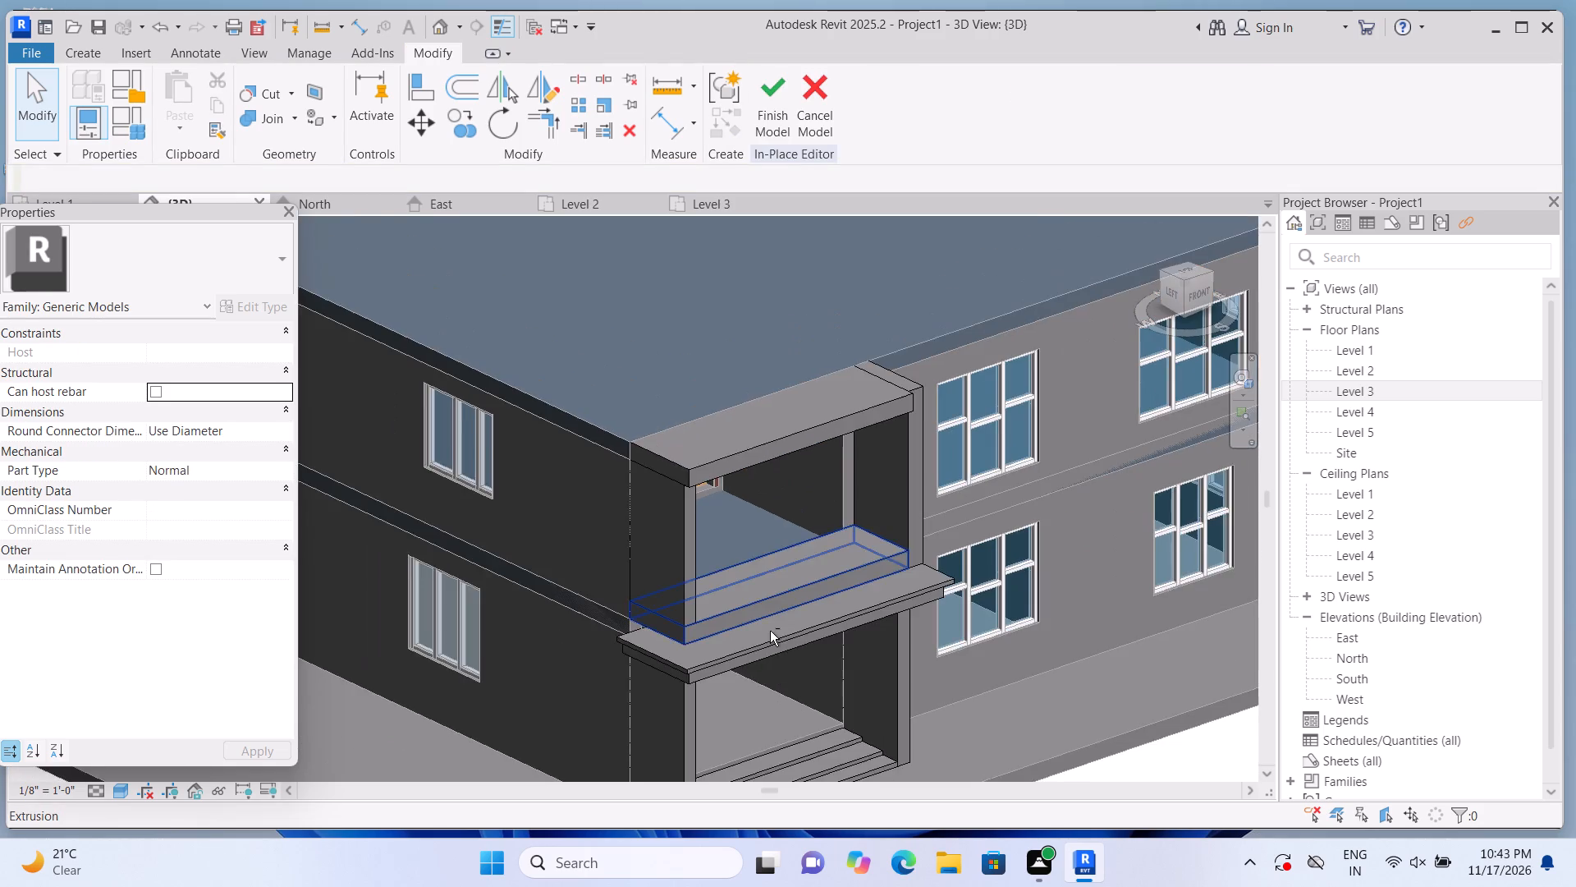
{"action": "middle_click_drag", "start_coordinate": [749, 630], "coordinate": [537, 614], "text": "shift"}
{"action": "scroll", "coordinate": [812, 517], "scroll_direction": "up", "scroll_amount": 3}
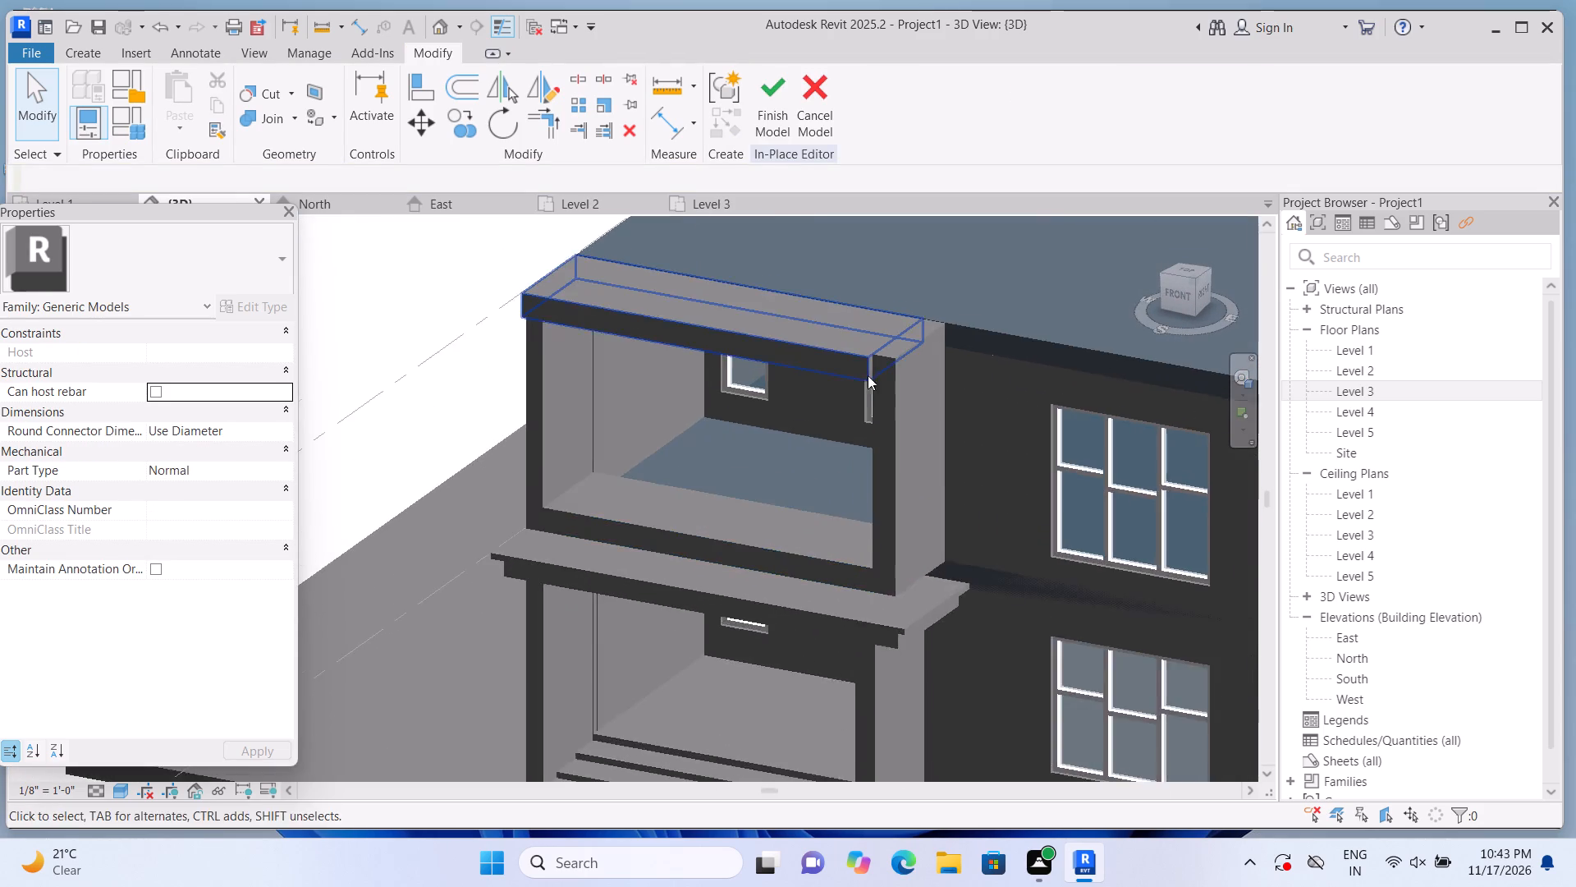
{"action": "scroll", "coordinate": [868, 375], "scroll_direction": "up", "scroll_amount": 6}
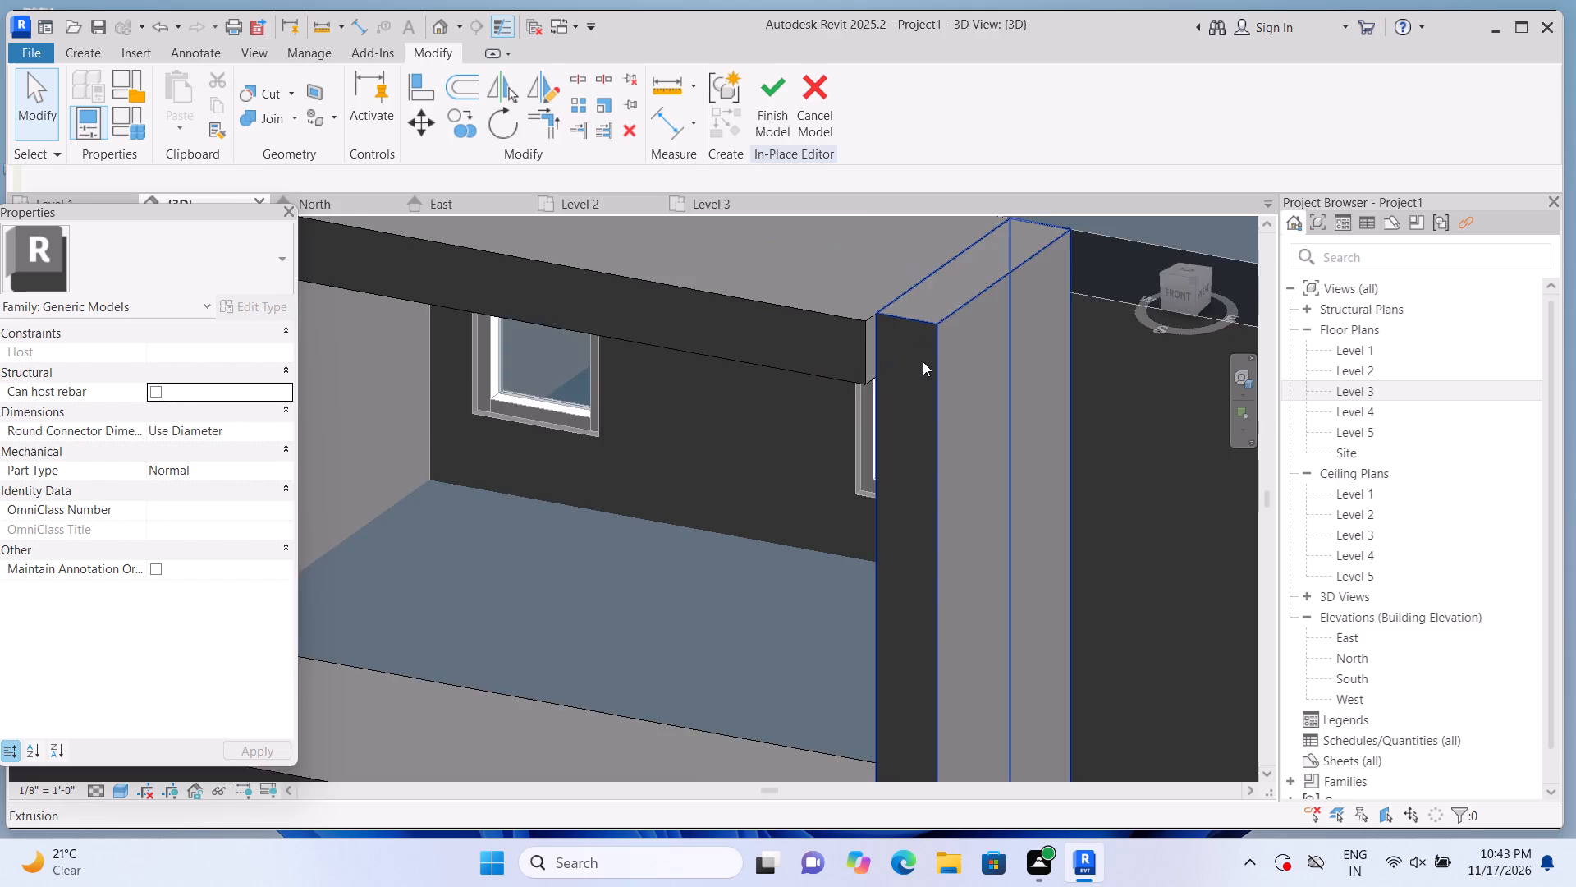
{"action": "scroll", "coordinate": [923, 361], "scroll_direction": "down", "scroll_amount": 3}
{"action": "scroll", "coordinate": [822, 310], "scroll_direction": "down", "scroll_amount": 2}
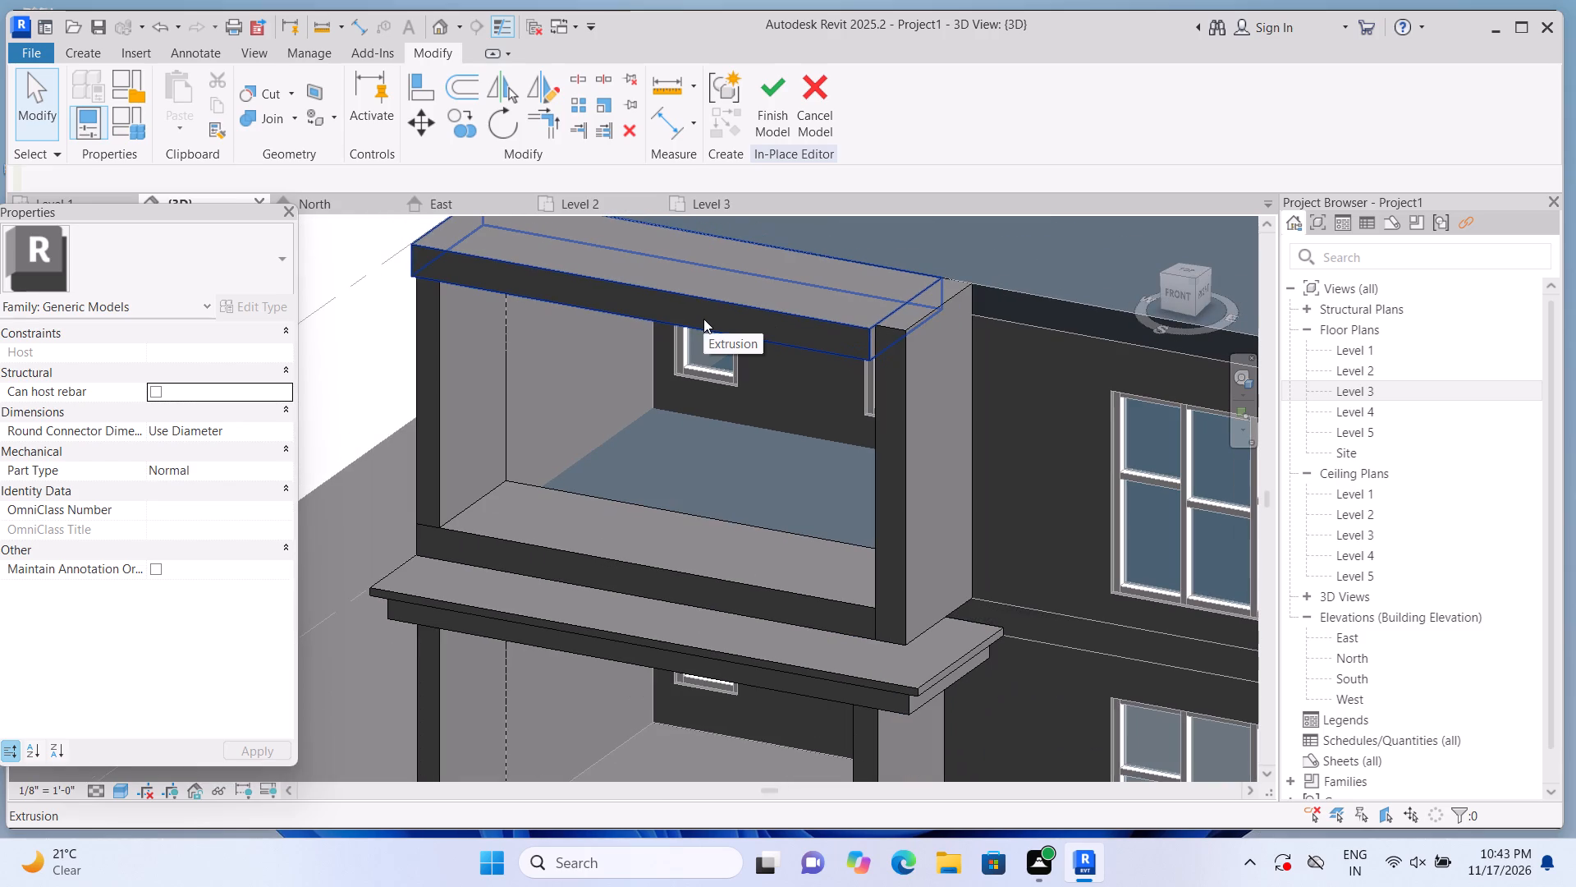
{"action": "scroll", "coordinate": [731, 306], "scroll_direction": "up", "scroll_amount": 3}
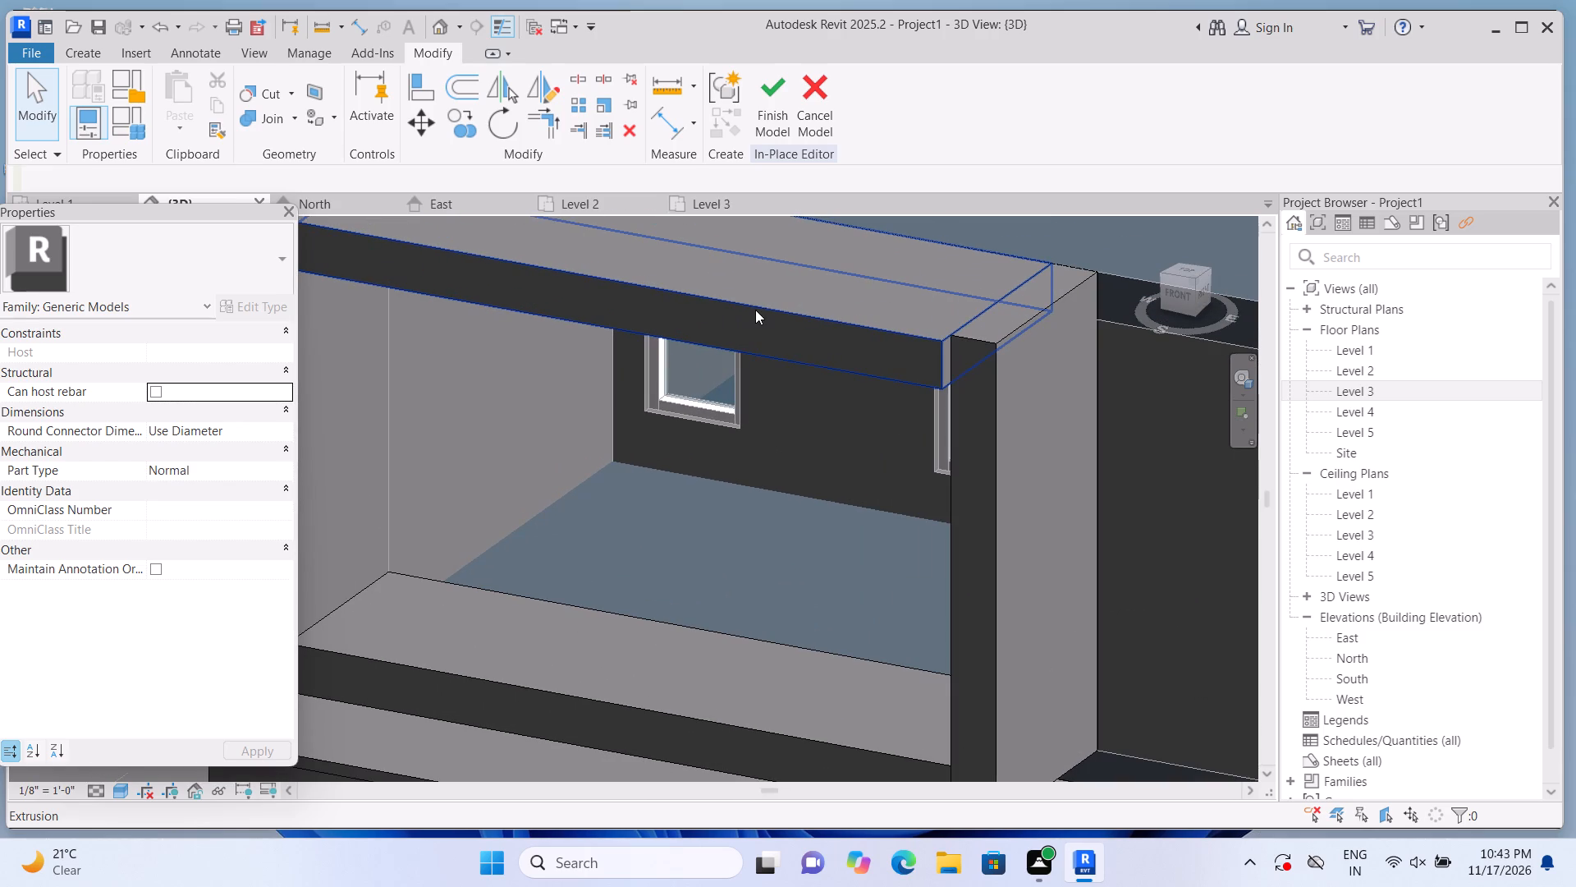
{"action": "scroll", "coordinate": [1033, 361], "scroll_direction": "down", "scroll_amount": 2}
{"action": "scroll", "coordinate": [1021, 676], "scroll_direction": "up", "scroll_amount": 4}
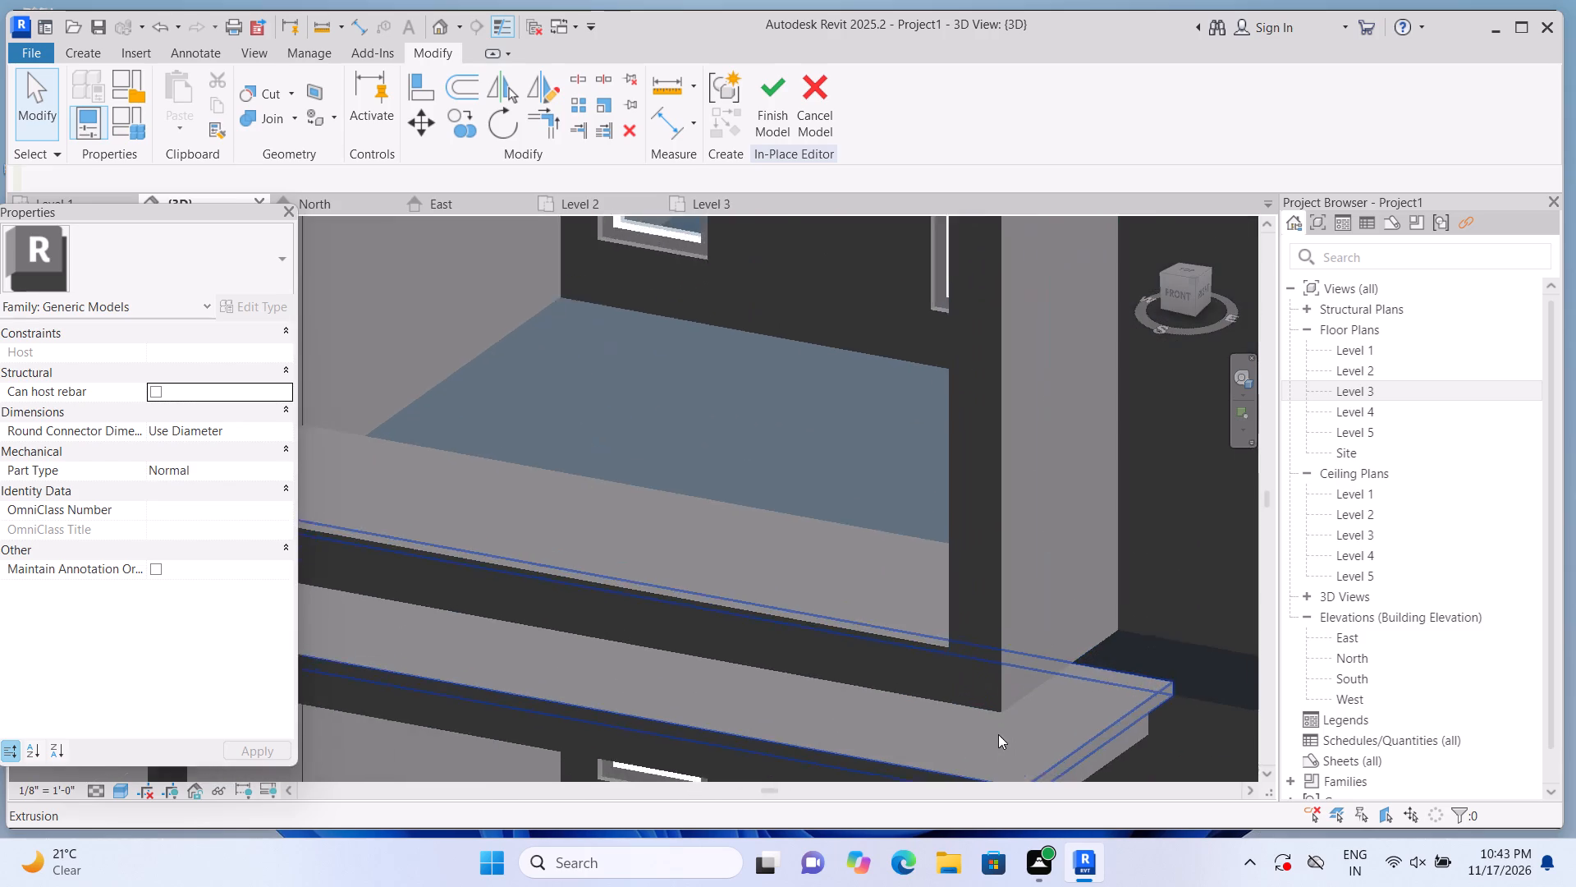
{"action": "scroll", "coordinate": [998, 734], "scroll_direction": "up", "scroll_amount": 1}
{"action": "scroll", "coordinate": [857, 755], "scroll_direction": "down", "scroll_amount": 6}
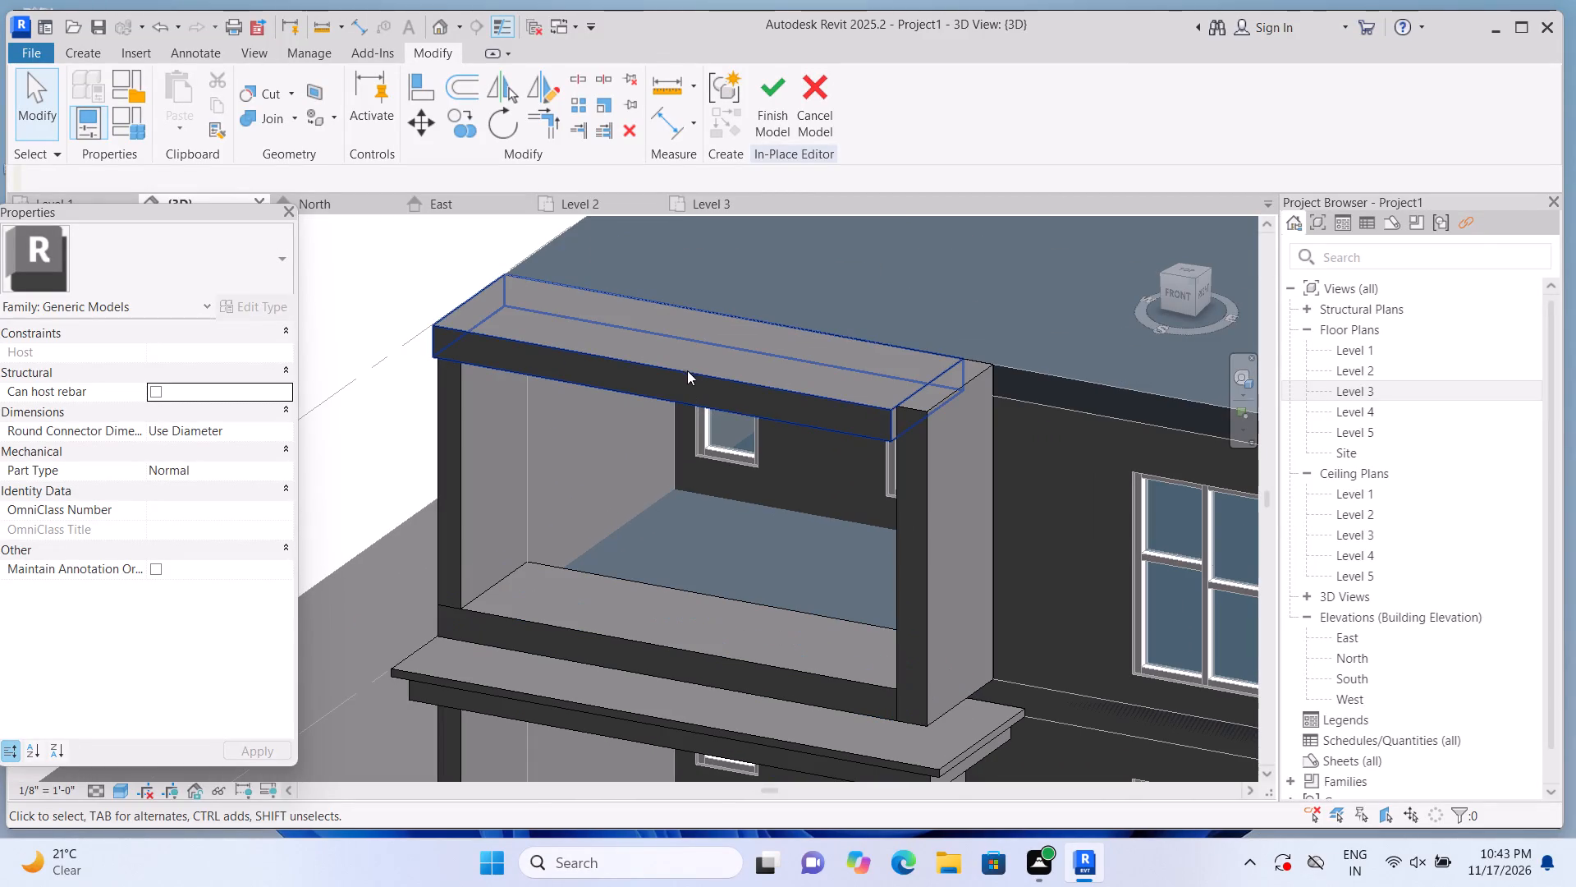
Delete the deepened top beam above the upper-floor opening.
{"action": "left_click", "coordinate": [685, 368]}
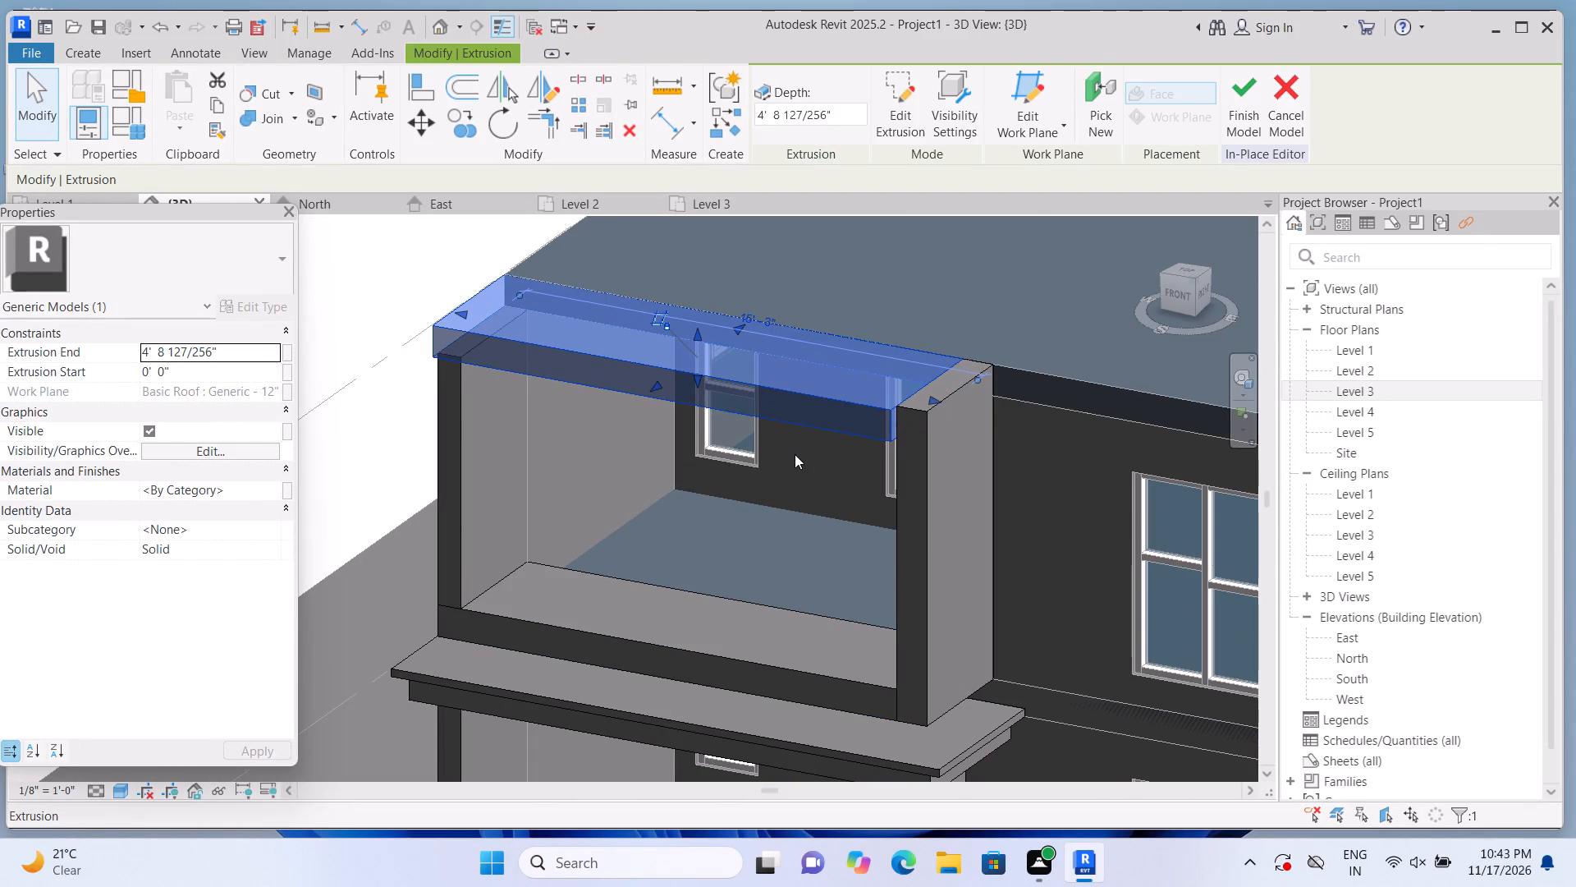
{"action": "key", "text": "Delete"}
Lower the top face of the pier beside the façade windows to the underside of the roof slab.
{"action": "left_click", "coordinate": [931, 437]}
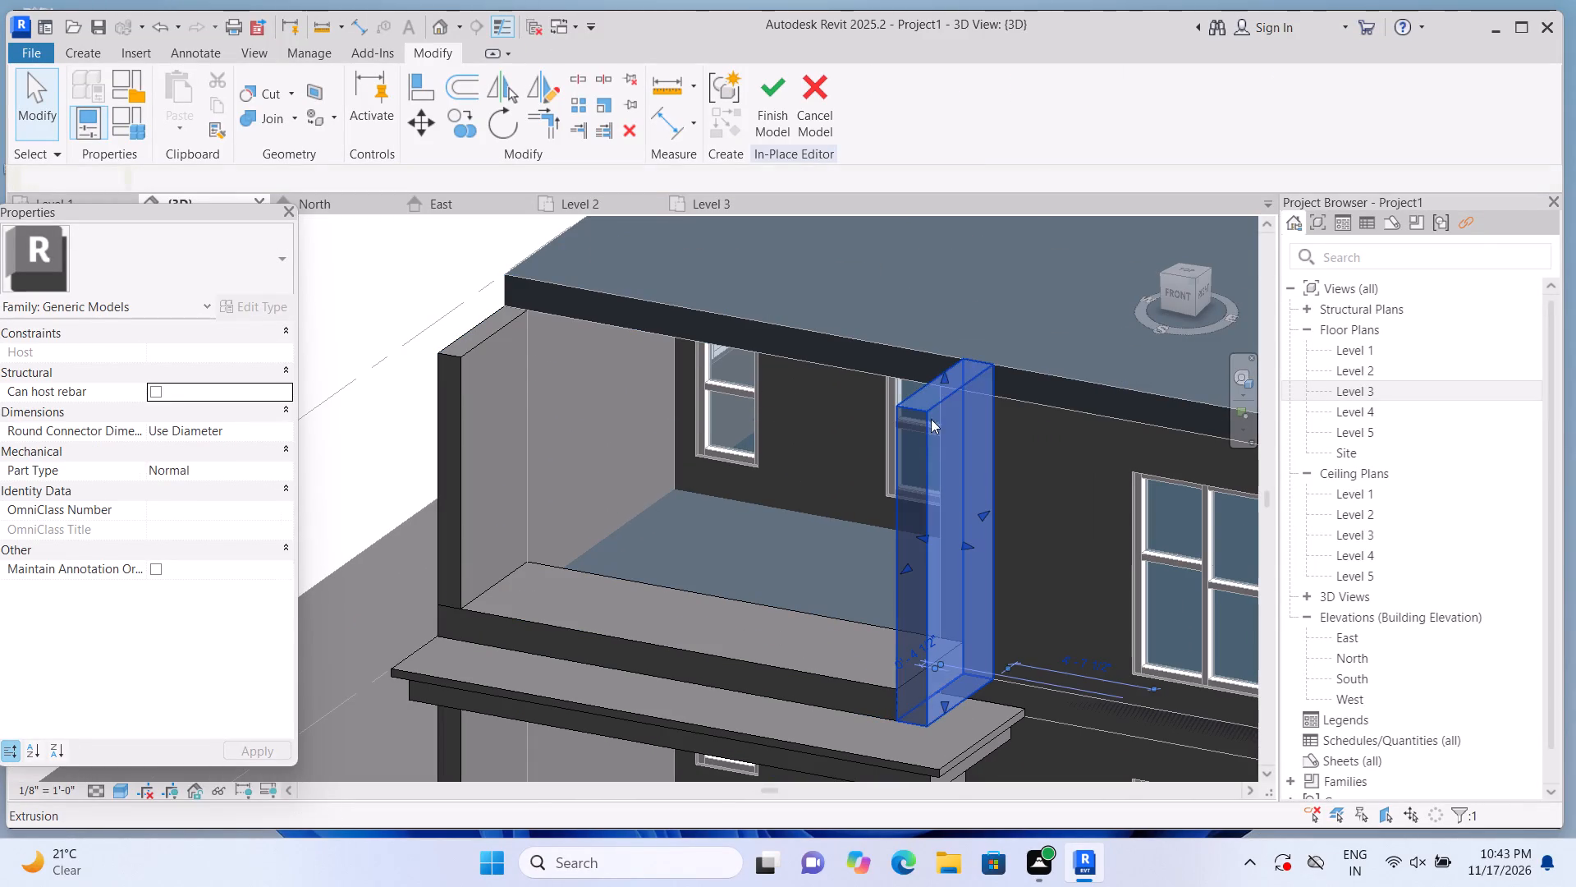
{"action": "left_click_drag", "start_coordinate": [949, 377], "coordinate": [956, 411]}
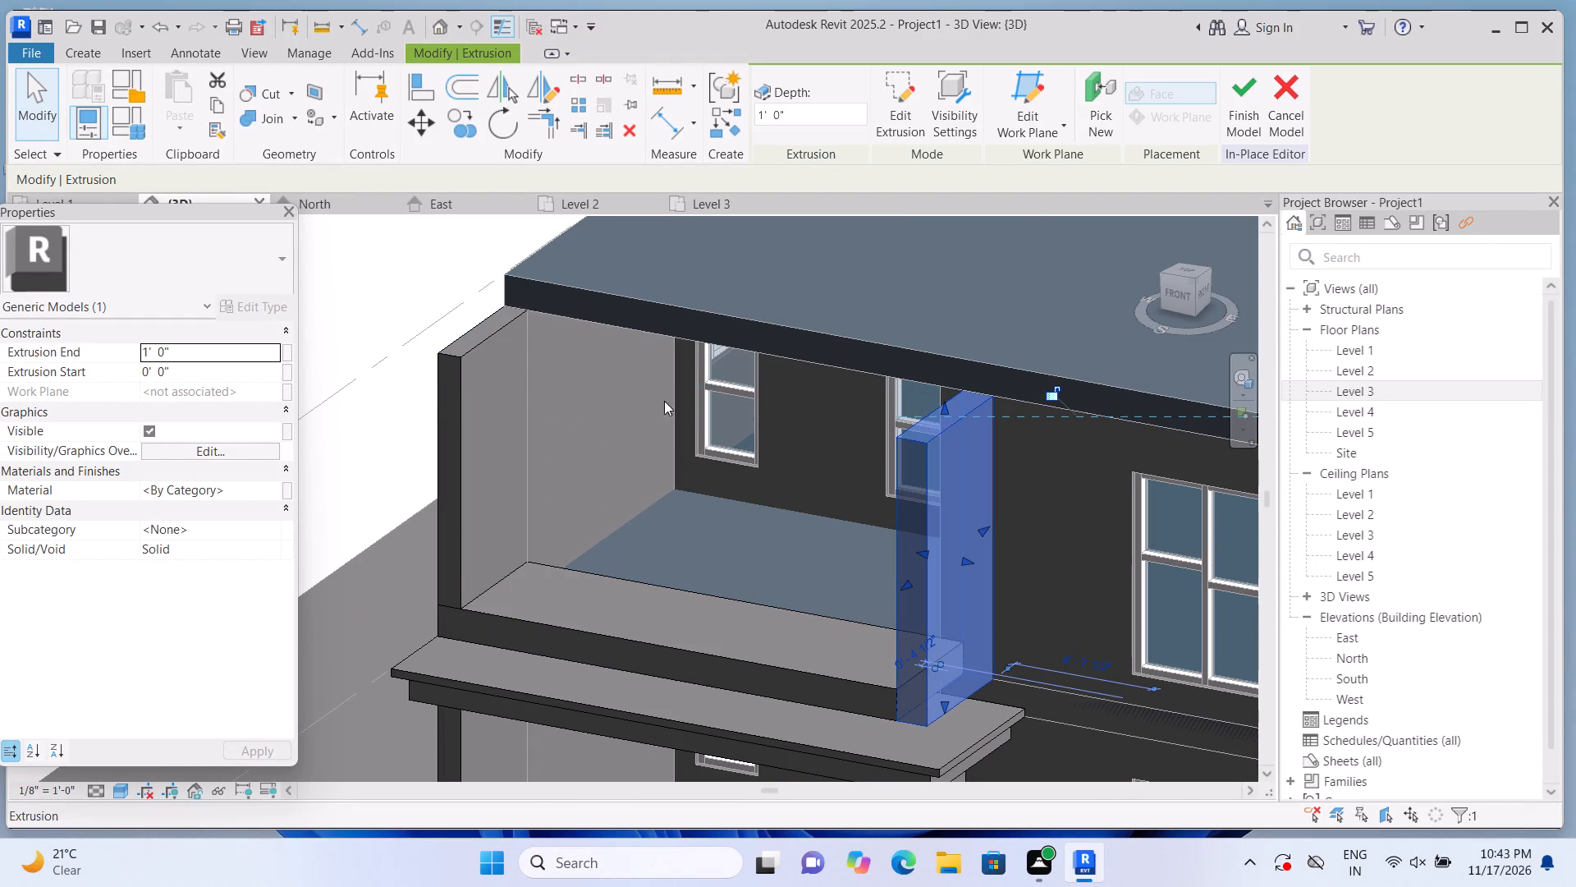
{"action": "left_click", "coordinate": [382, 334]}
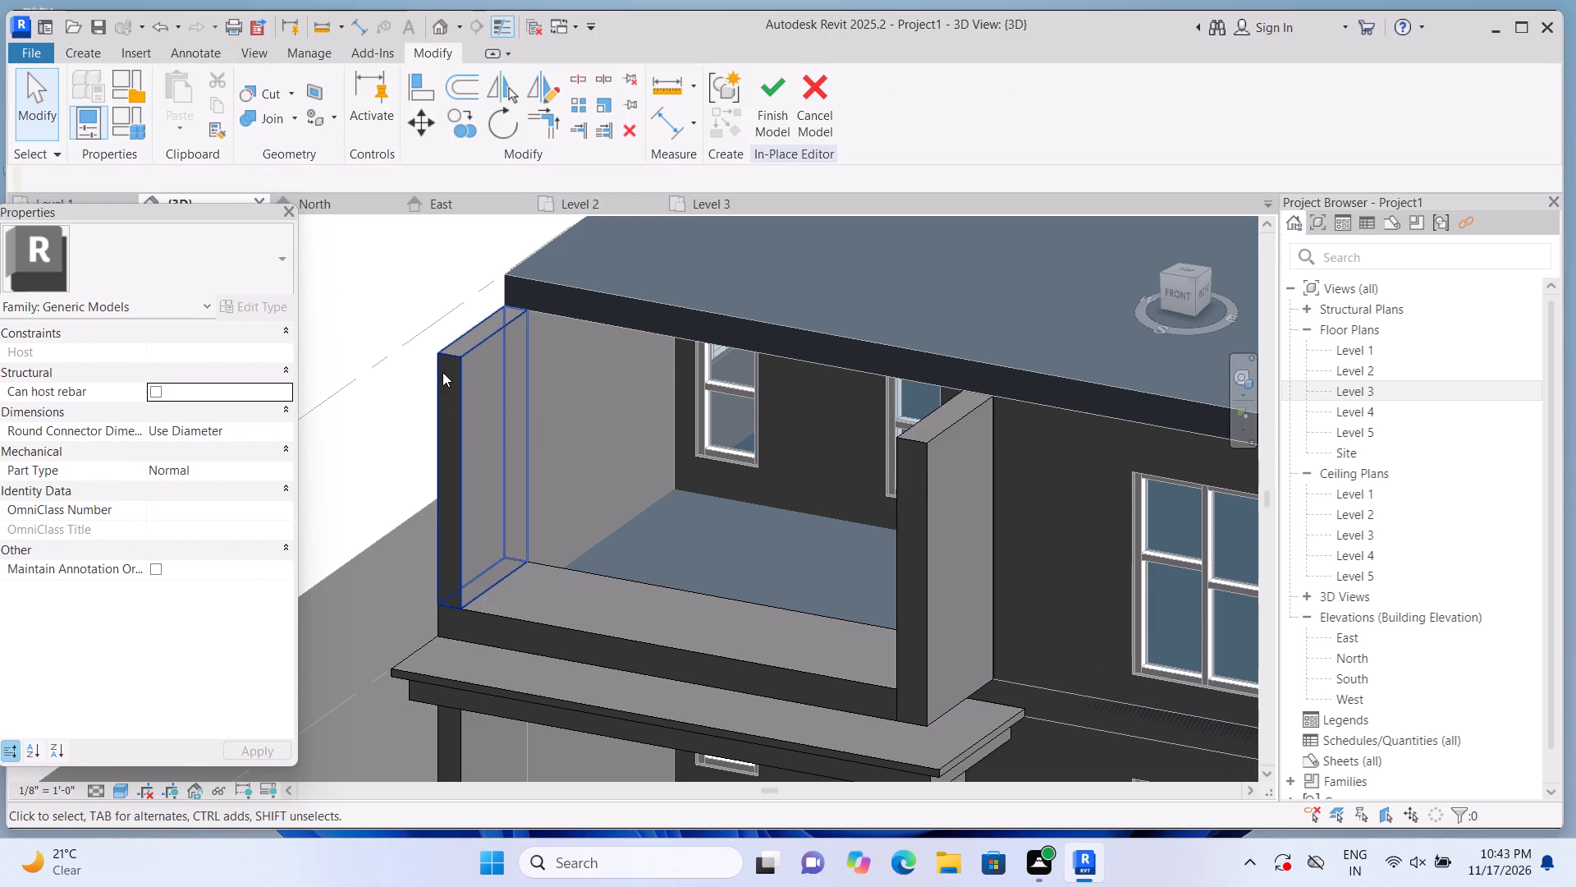
Delete the pier beside the façade windows at the end of the upper-floor opening.
{"action": "scroll", "coordinate": [442, 372], "scroll_direction": "down", "scroll_amount": 1}
{"action": "middle_click_drag", "start_coordinate": [411, 376], "coordinate": [481, 390], "text": "shift"}
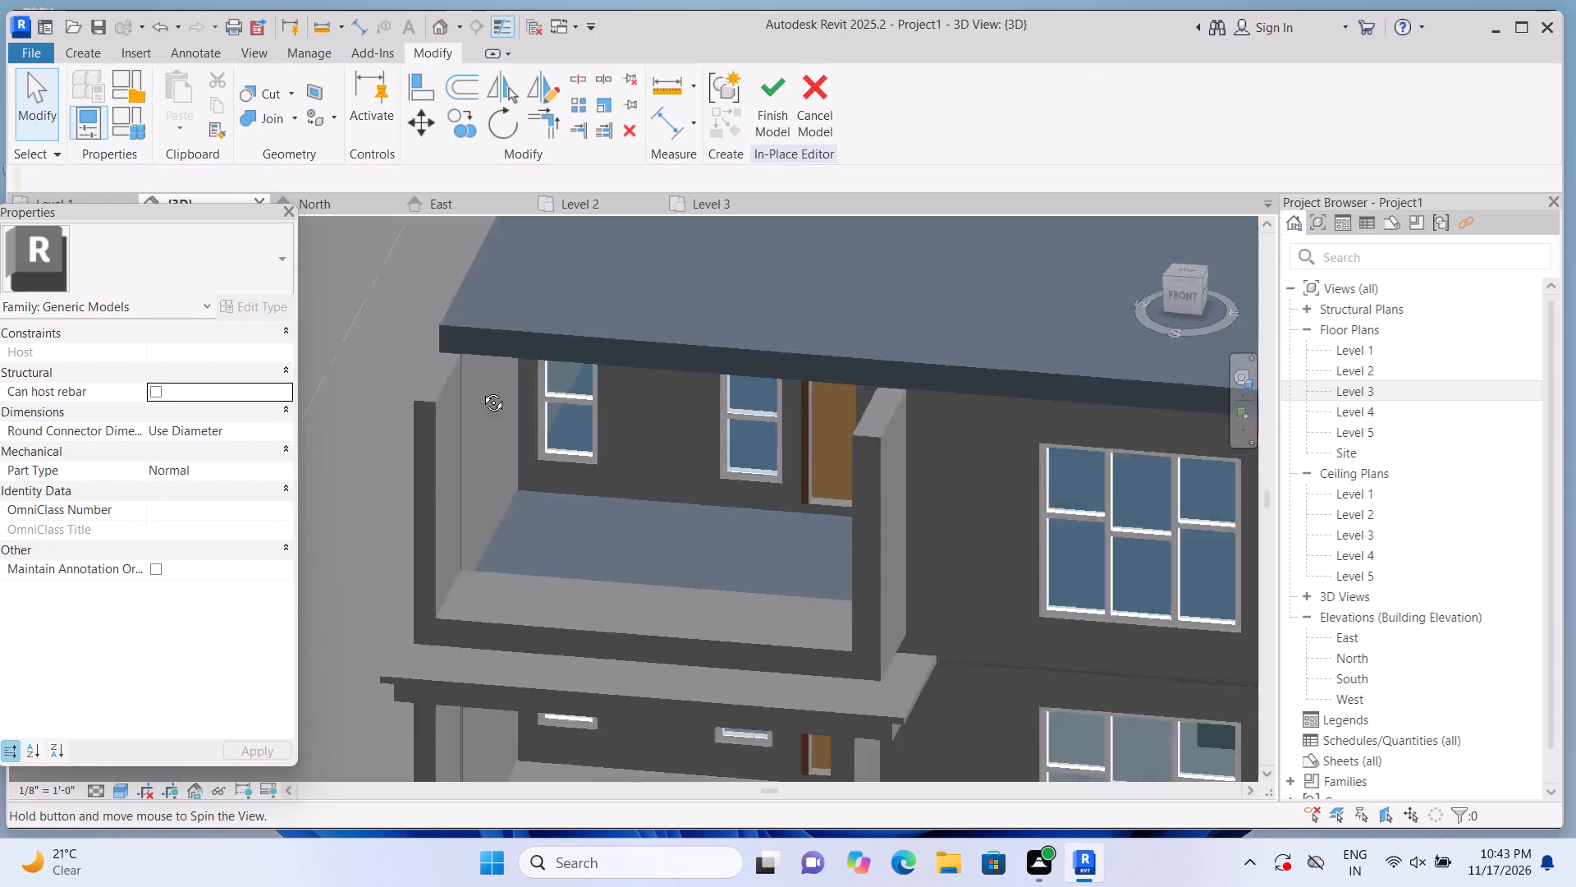
{"action": "middle_click_drag", "start_coordinate": [481, 390], "coordinate": [625, 398], "text": "shift"}
{"action": "scroll", "coordinate": [741, 453], "scroll_direction": "up", "scroll_amount": 1}
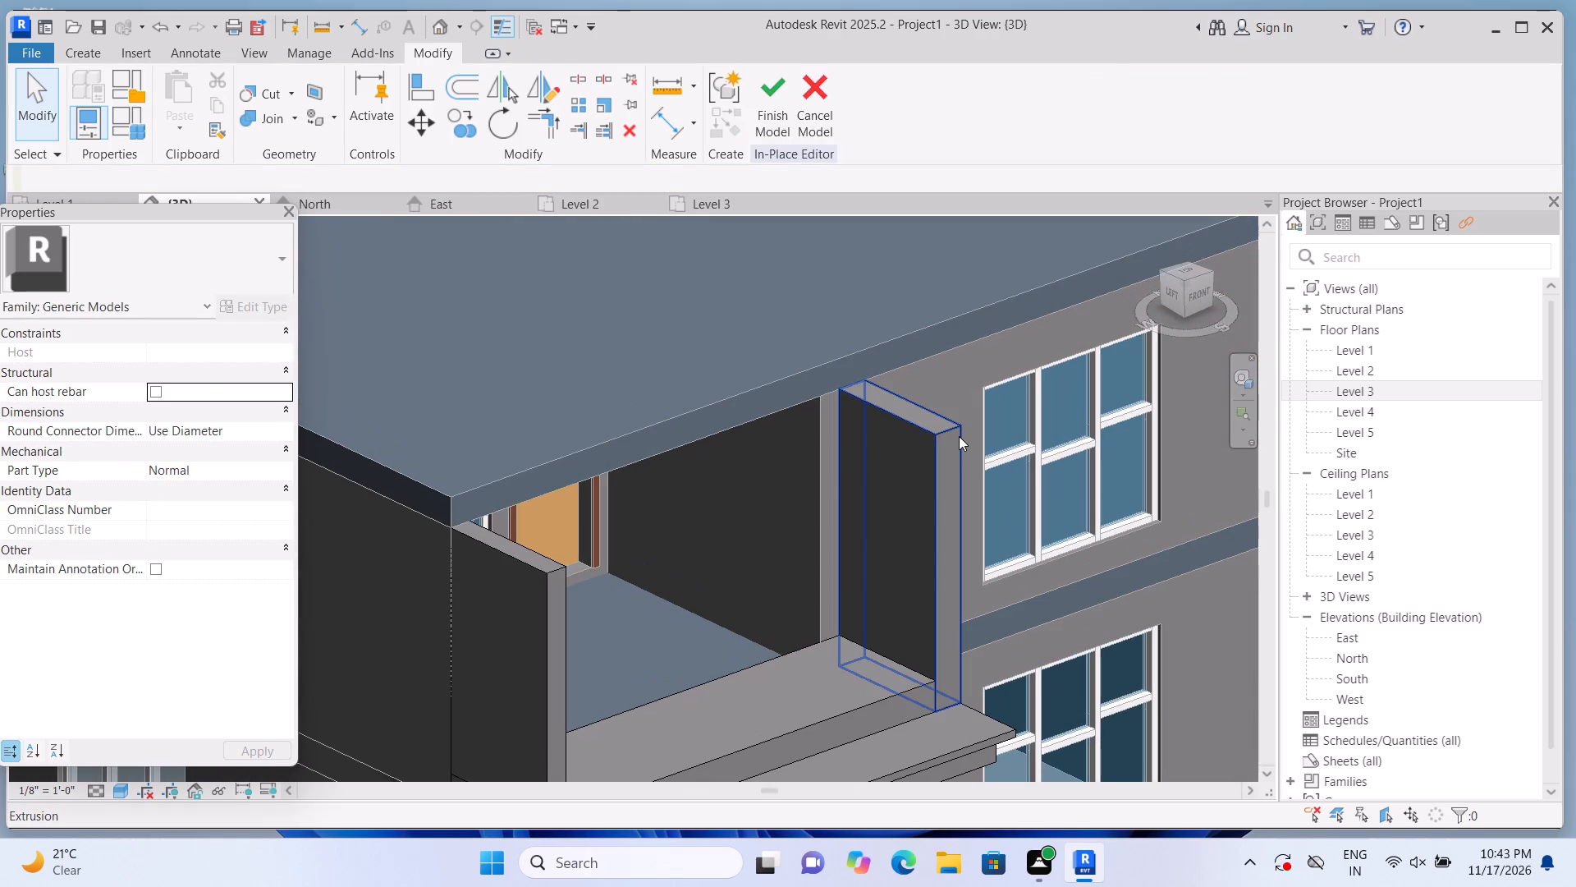
{"action": "left_click", "coordinate": [959, 436]}
{"action": "key", "text": "Delete"}
Extrude a top beam from the roof's front face, 1' 0" deep, using a rectangle about 15' 9" long from the outer corner and matching the roof's thickness.
{"action": "scroll", "coordinate": [961, 436], "scroll_direction": "down", "scroll_amount": 4}
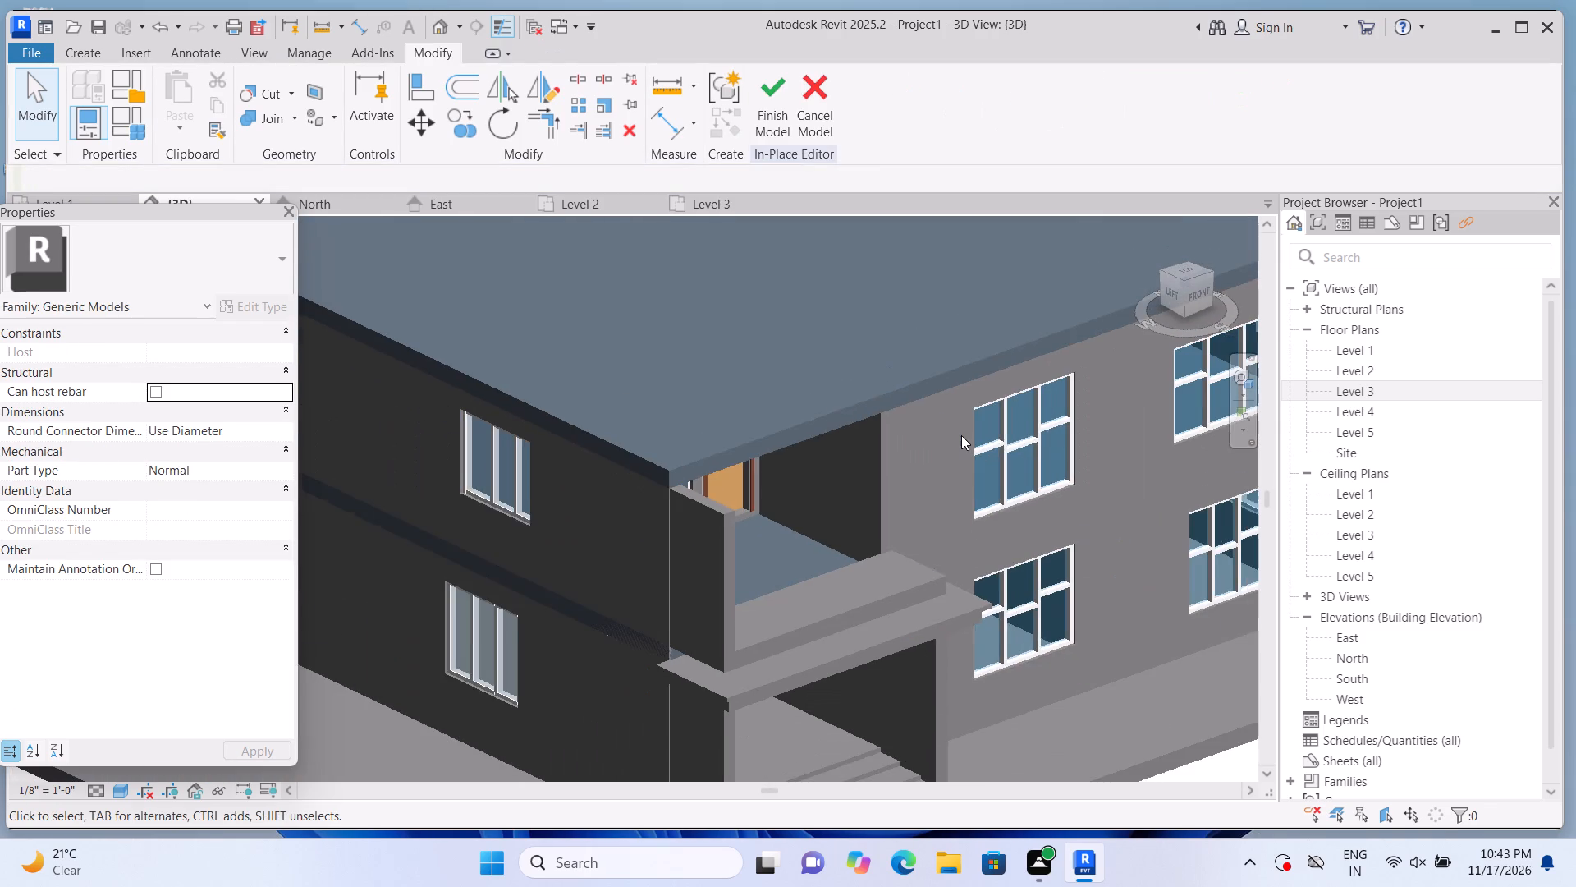
{"action": "middle_click_drag", "start_coordinate": [926, 497], "coordinate": [912, 503], "text": "shift"}
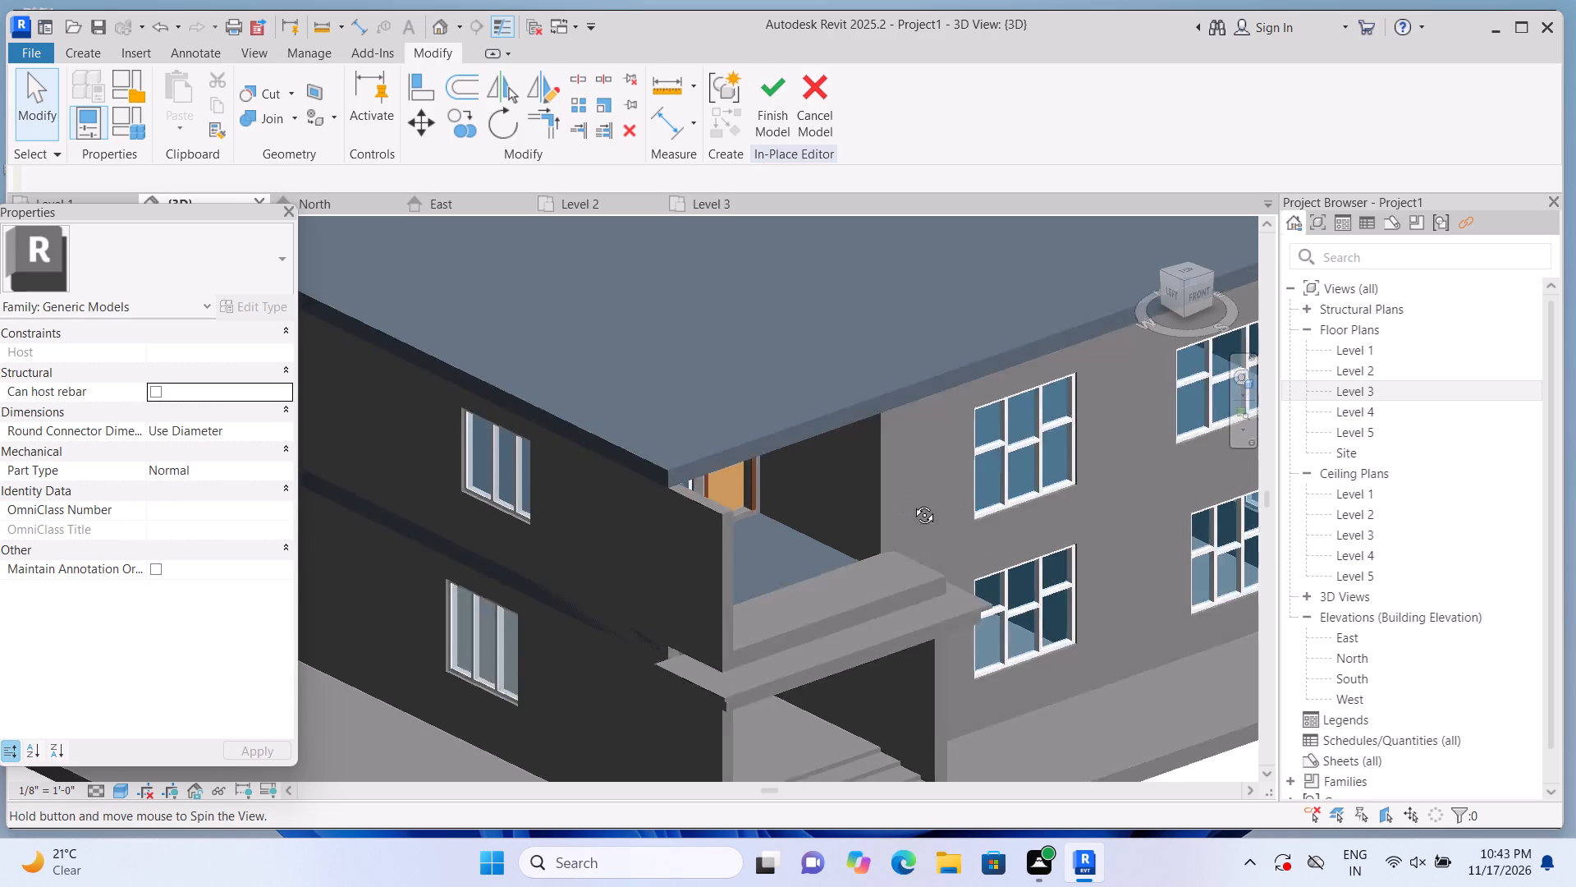
{"action": "middle_click_drag", "start_coordinate": [912, 503], "coordinate": [691, 494], "text": "shift"}
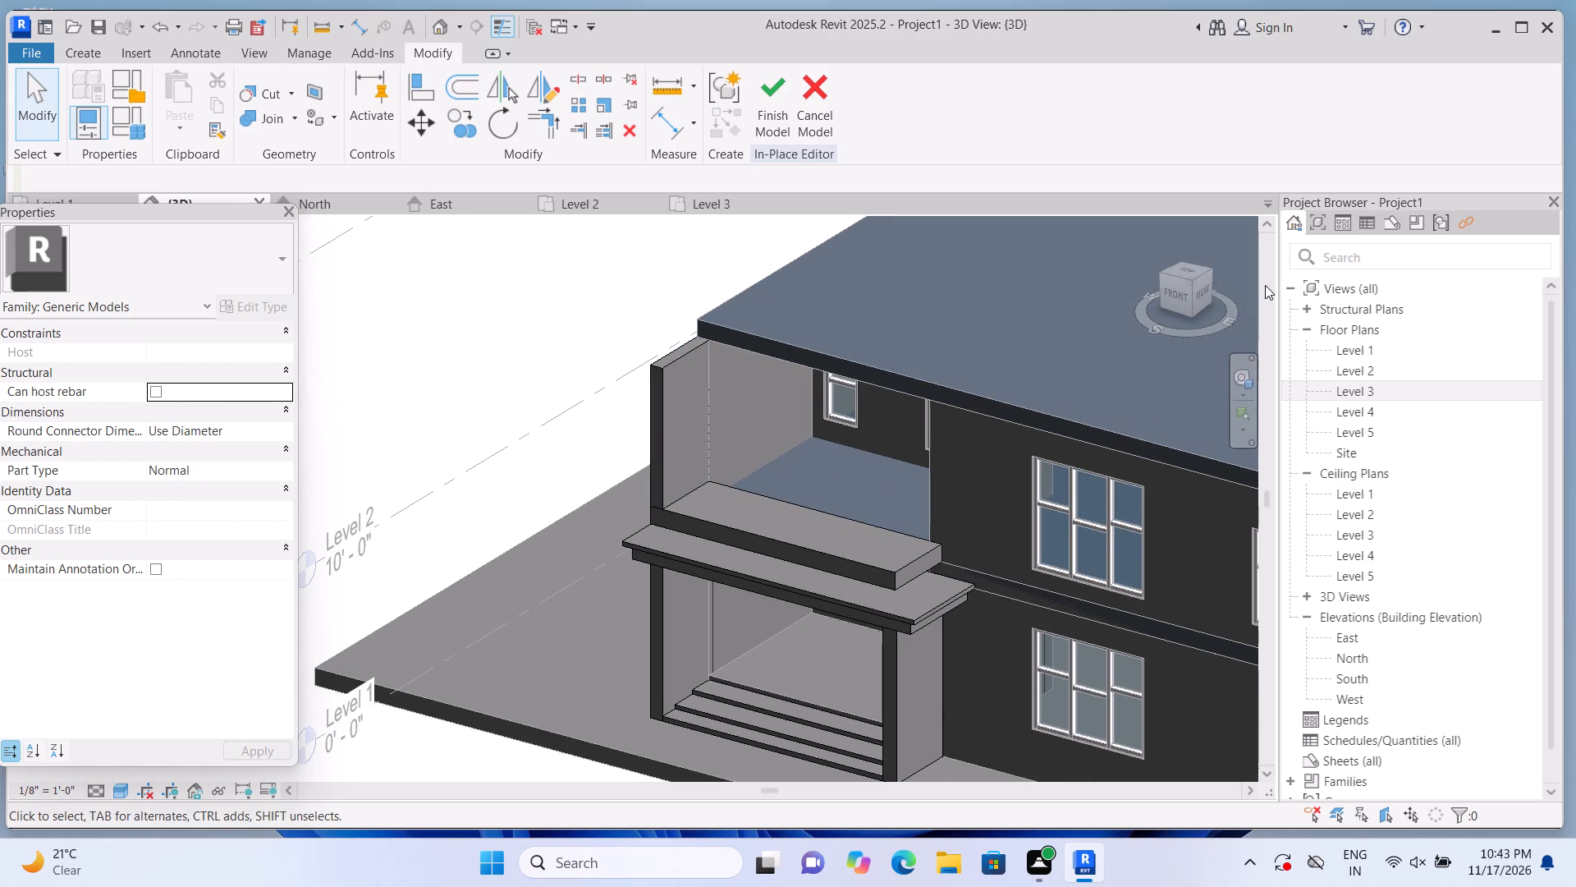
{"action": "left_click", "coordinate": [1166, 287]}
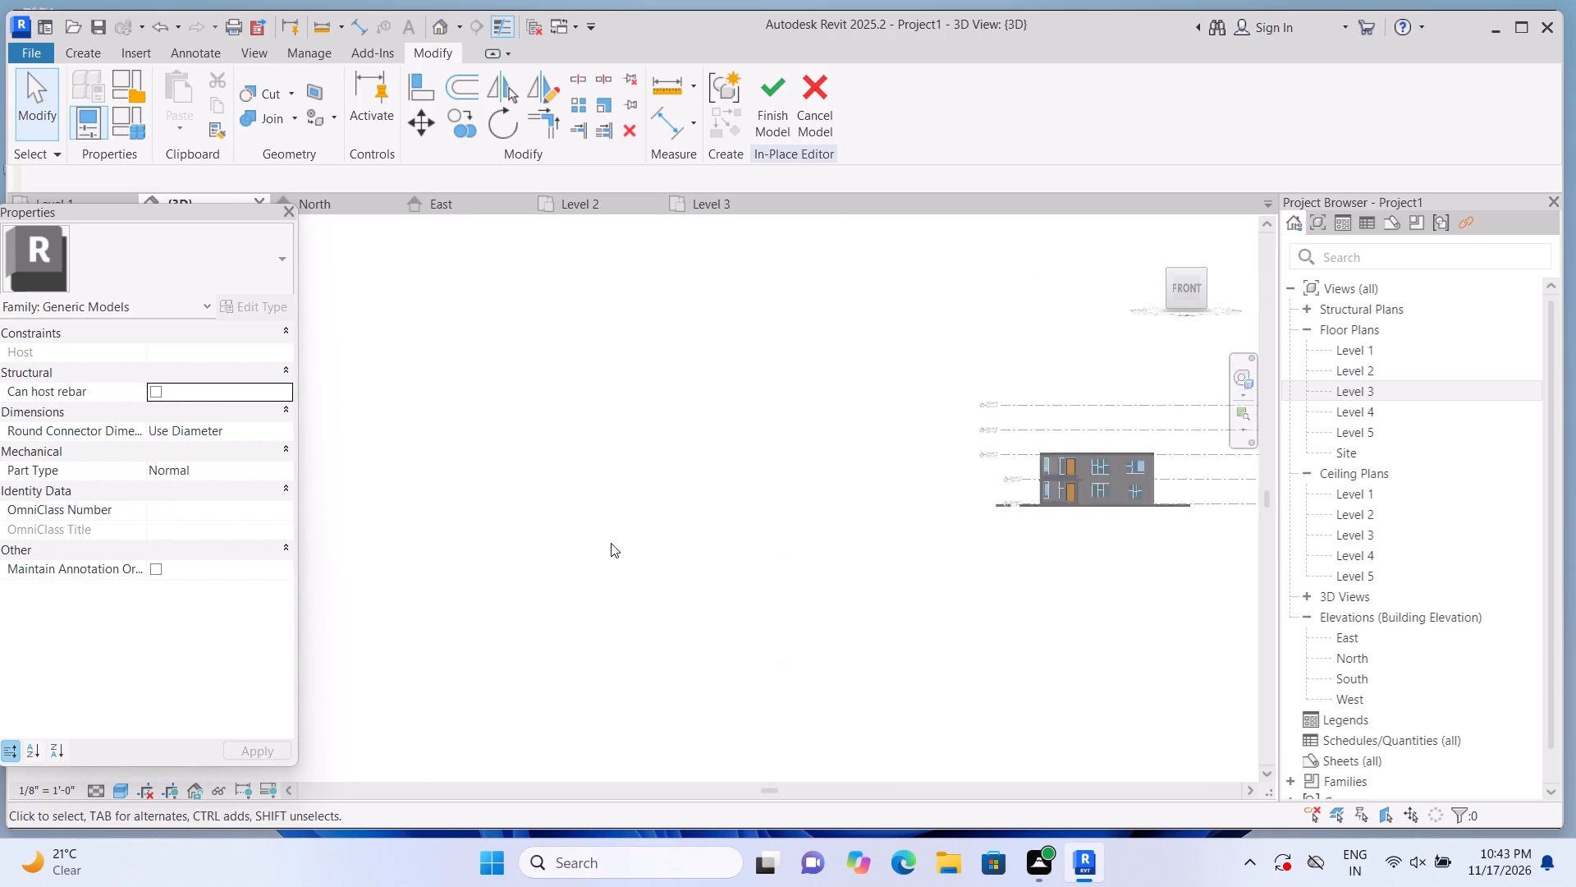
{"action": "scroll", "coordinate": [504, 529], "scroll_direction": "up", "scroll_amount": 14}
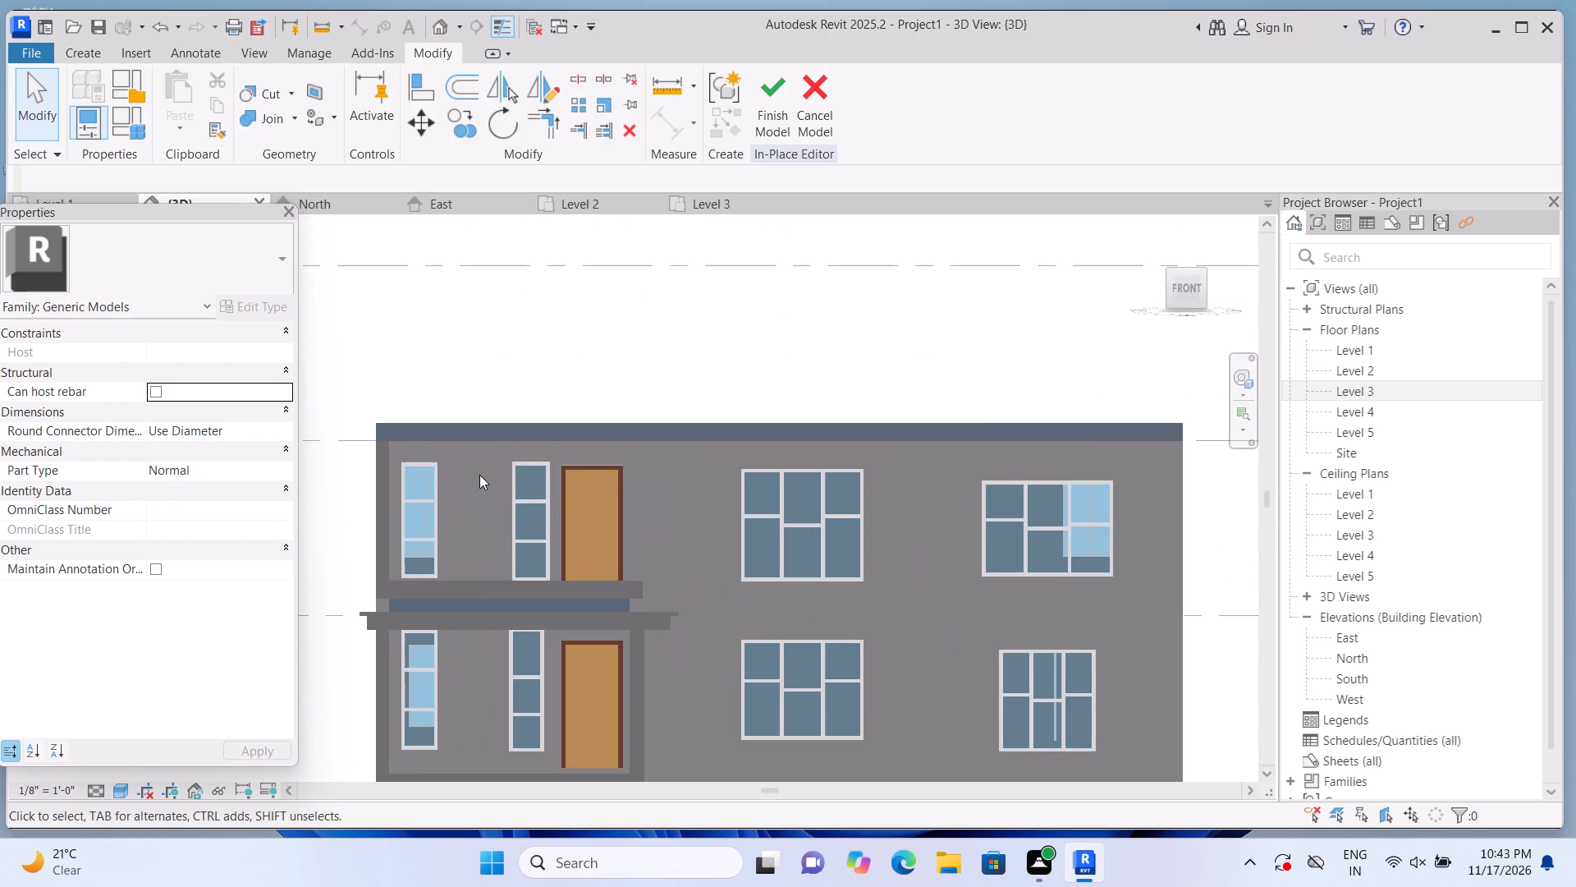
{"action": "scroll", "coordinate": [465, 431], "scroll_direction": "up", "scroll_amount": 2}
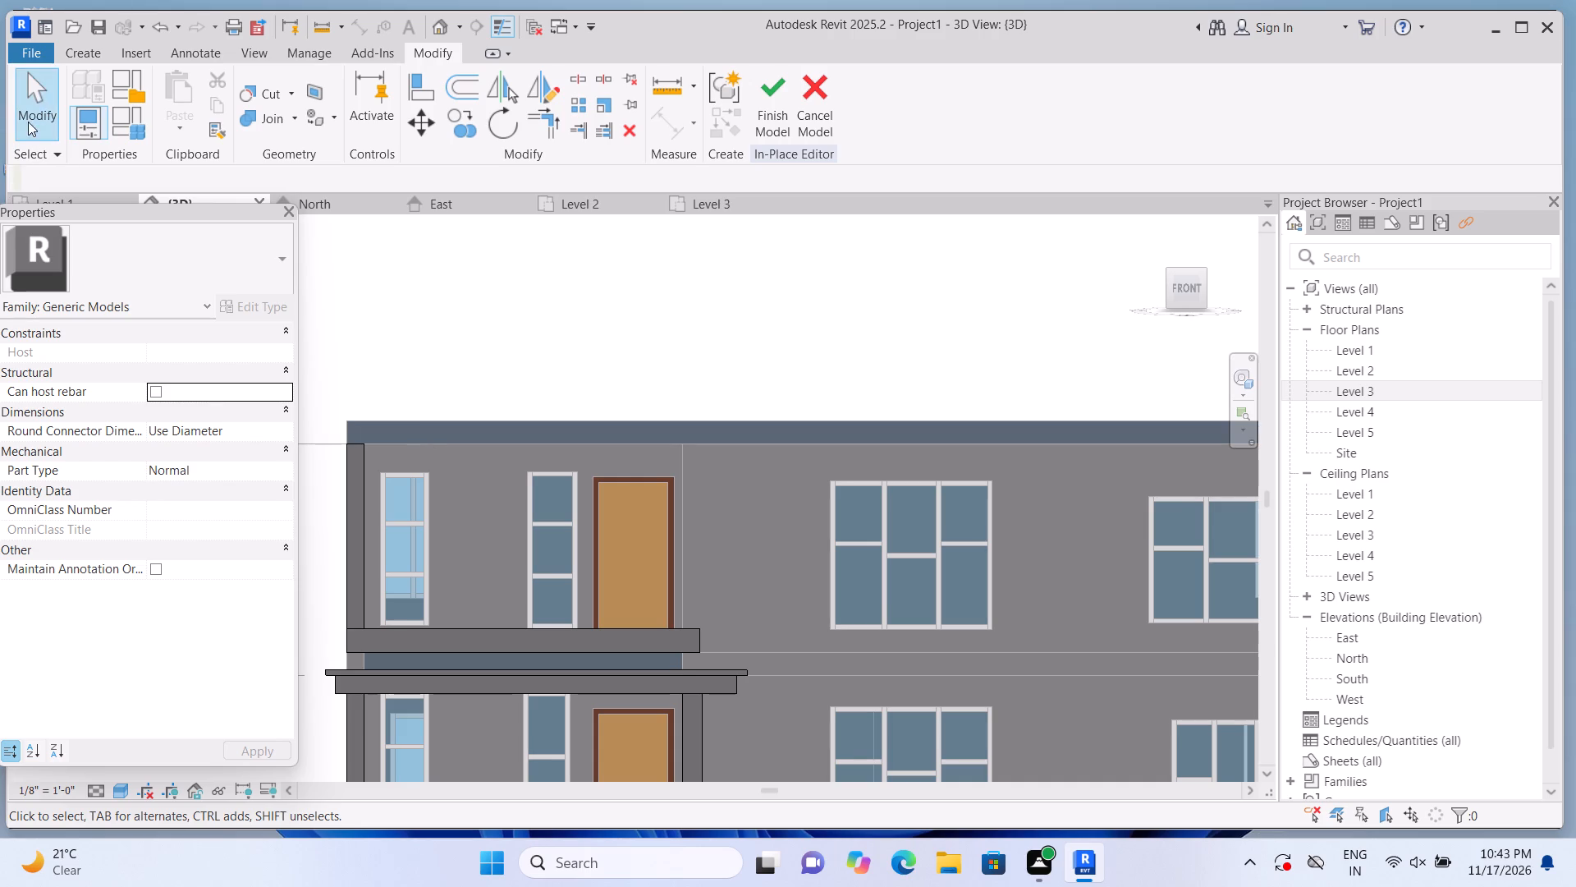
{"action": "left_click", "coordinate": [79, 48]}
{"action": "left_click", "coordinate": [163, 76]}
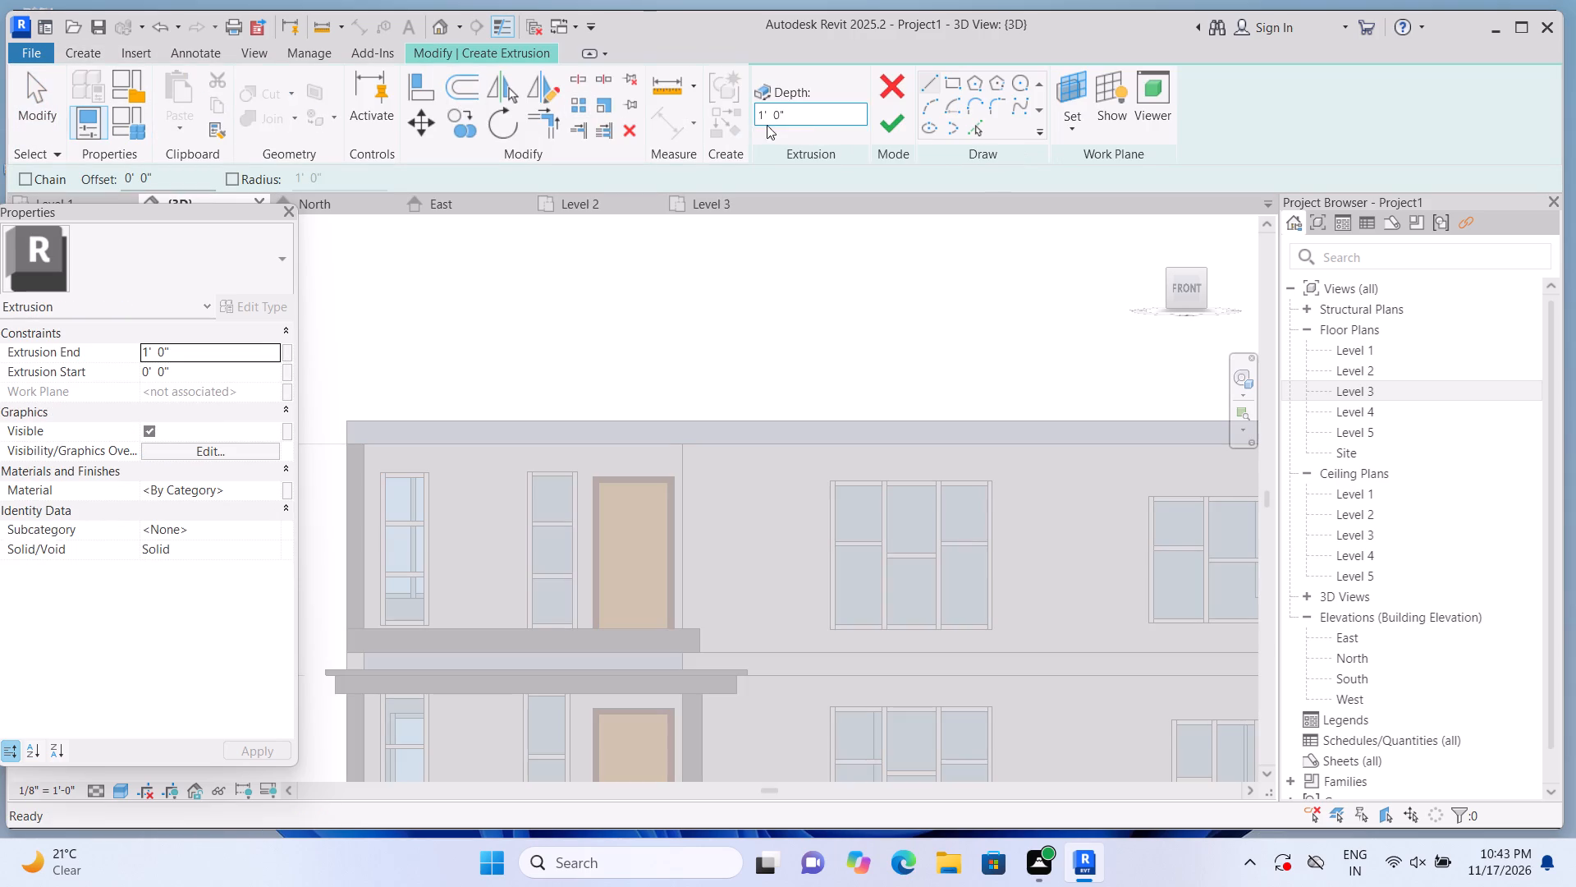
{"action": "left_click", "coordinate": [1058, 112]}
{"action": "left_click", "coordinate": [1093, 205]}
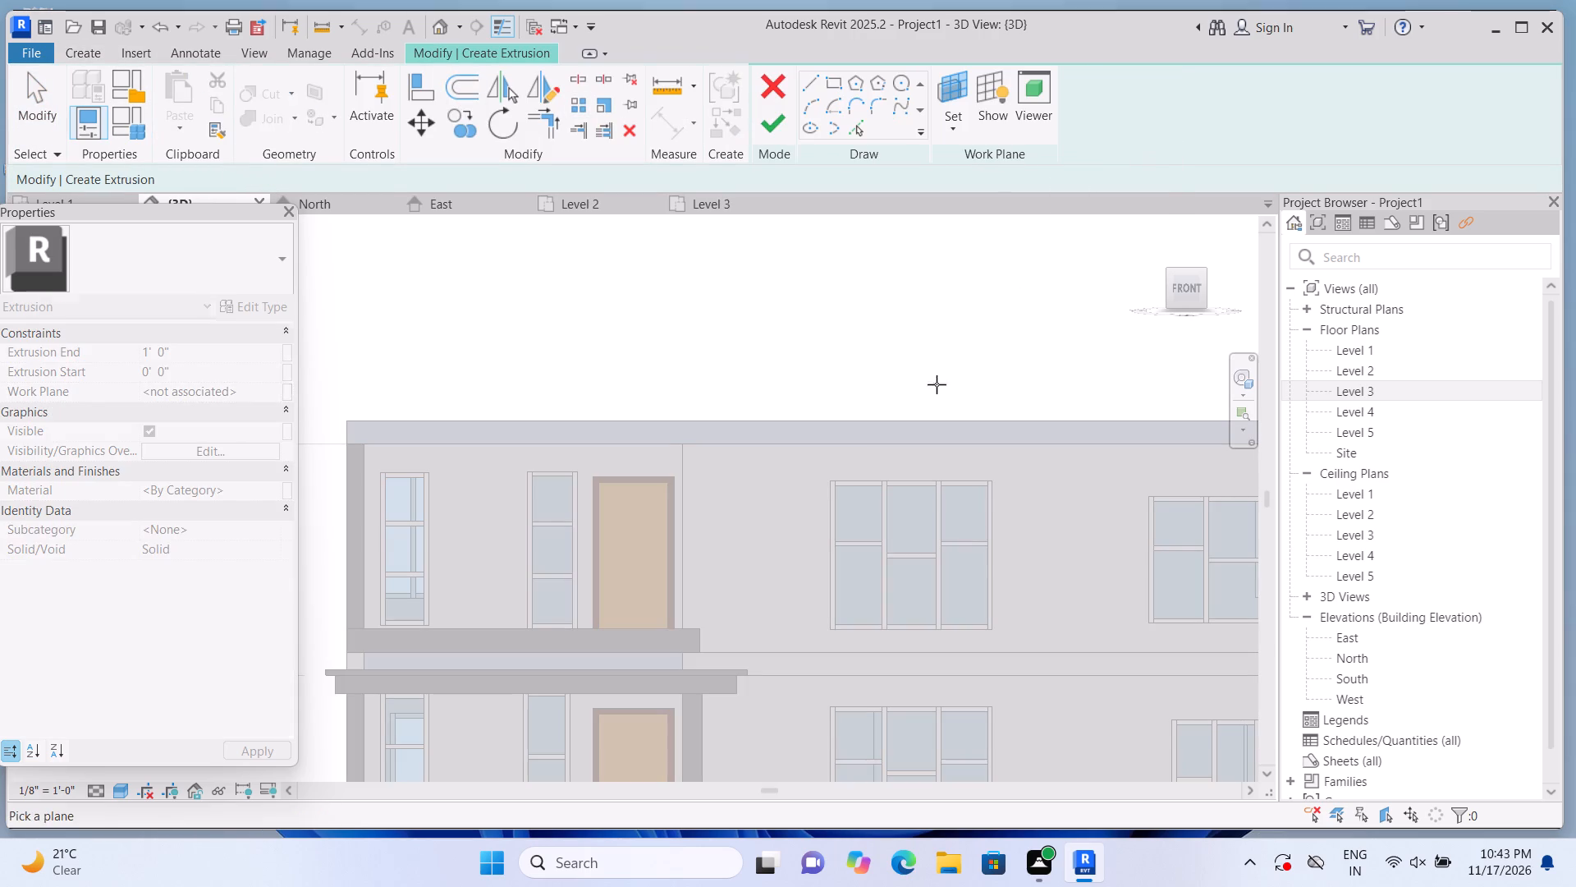
{"action": "left_click", "coordinate": [612, 430]}
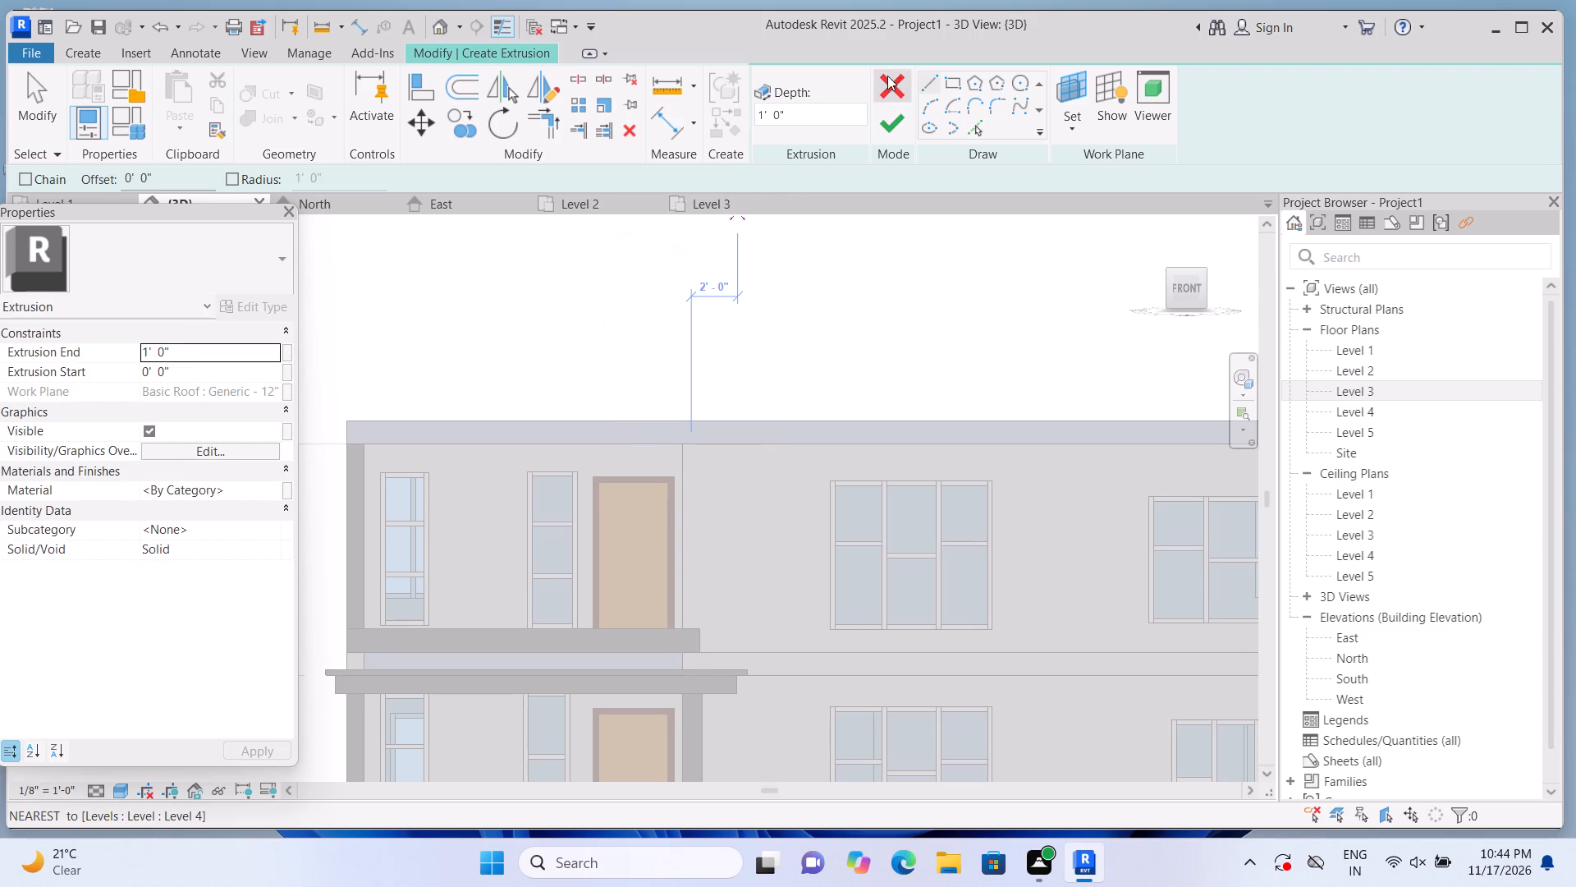
{"action": "left_click", "coordinate": [950, 82]}
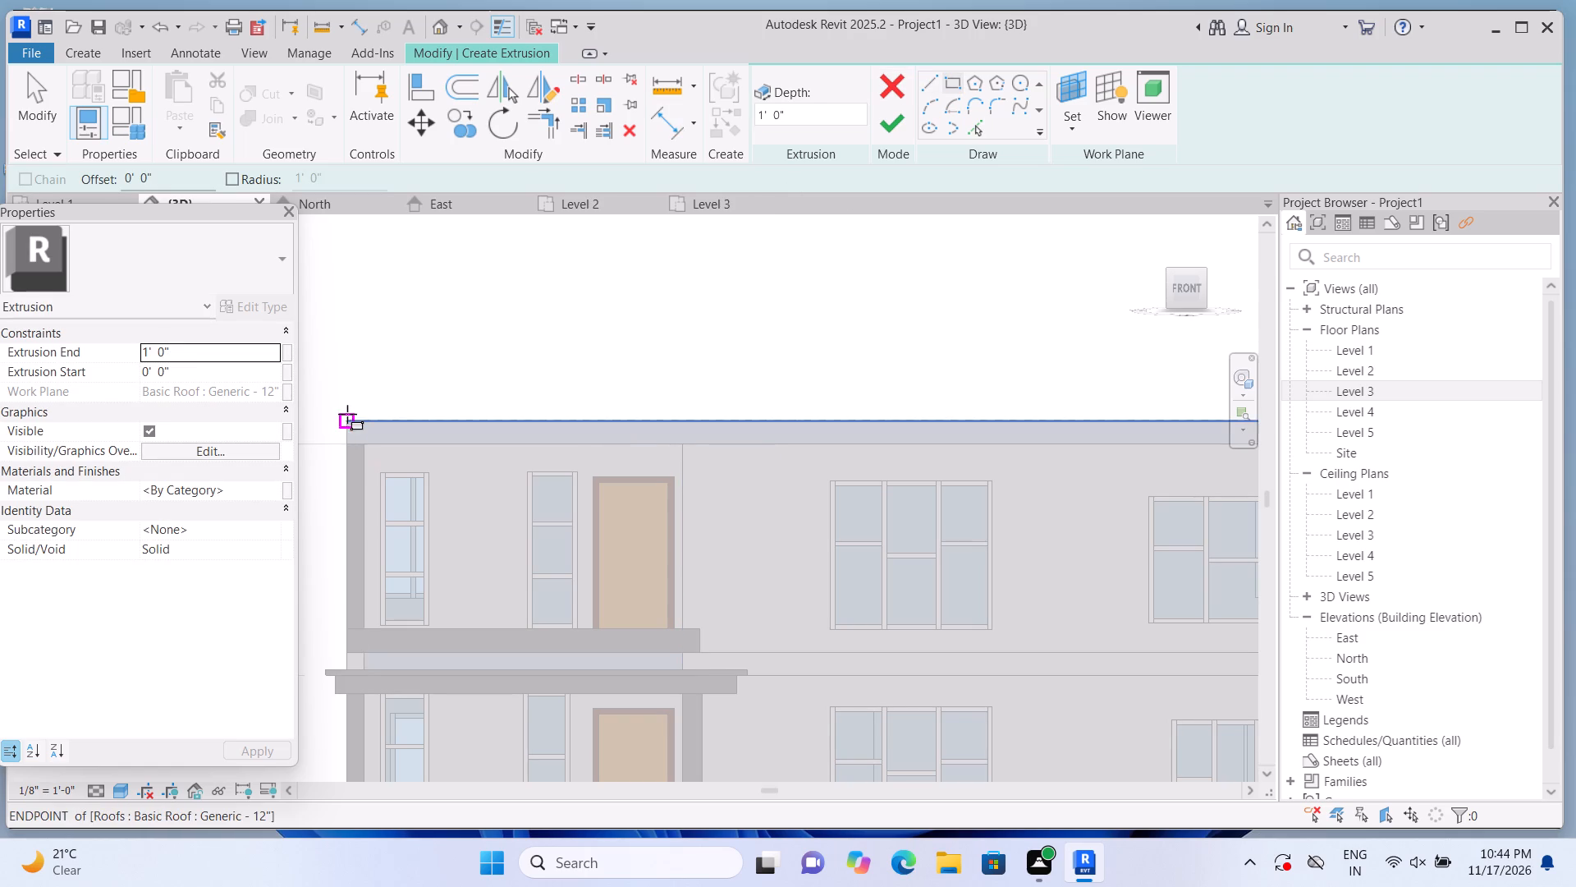
{"action": "left_click", "coordinate": [342, 415]}
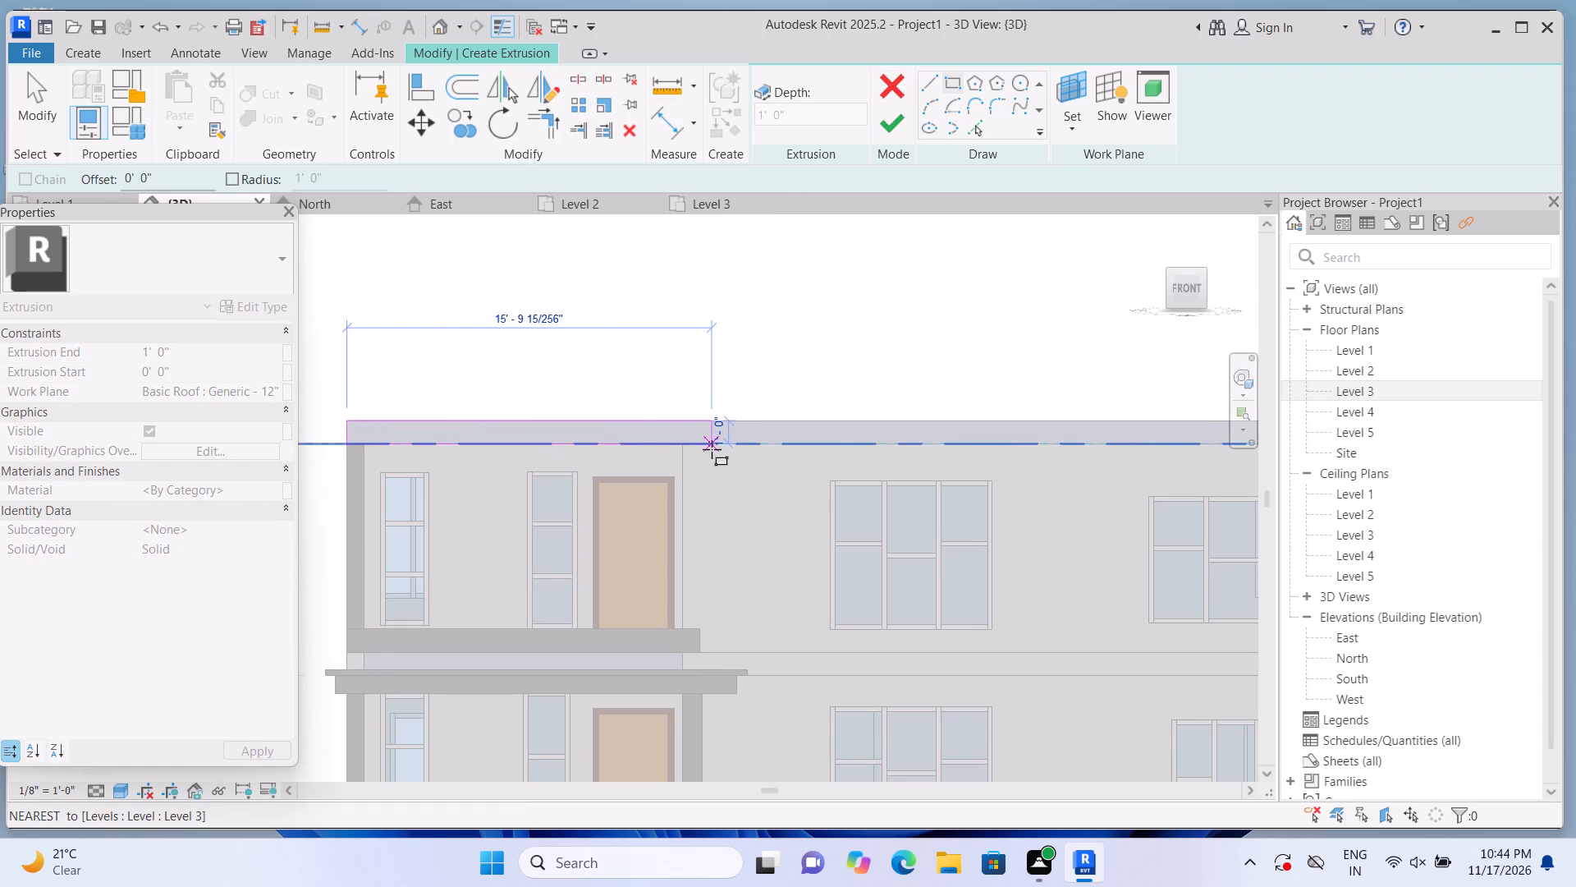
{"action": "left_click", "coordinate": [712, 449]}
{"action": "left_click", "coordinate": [886, 132]}
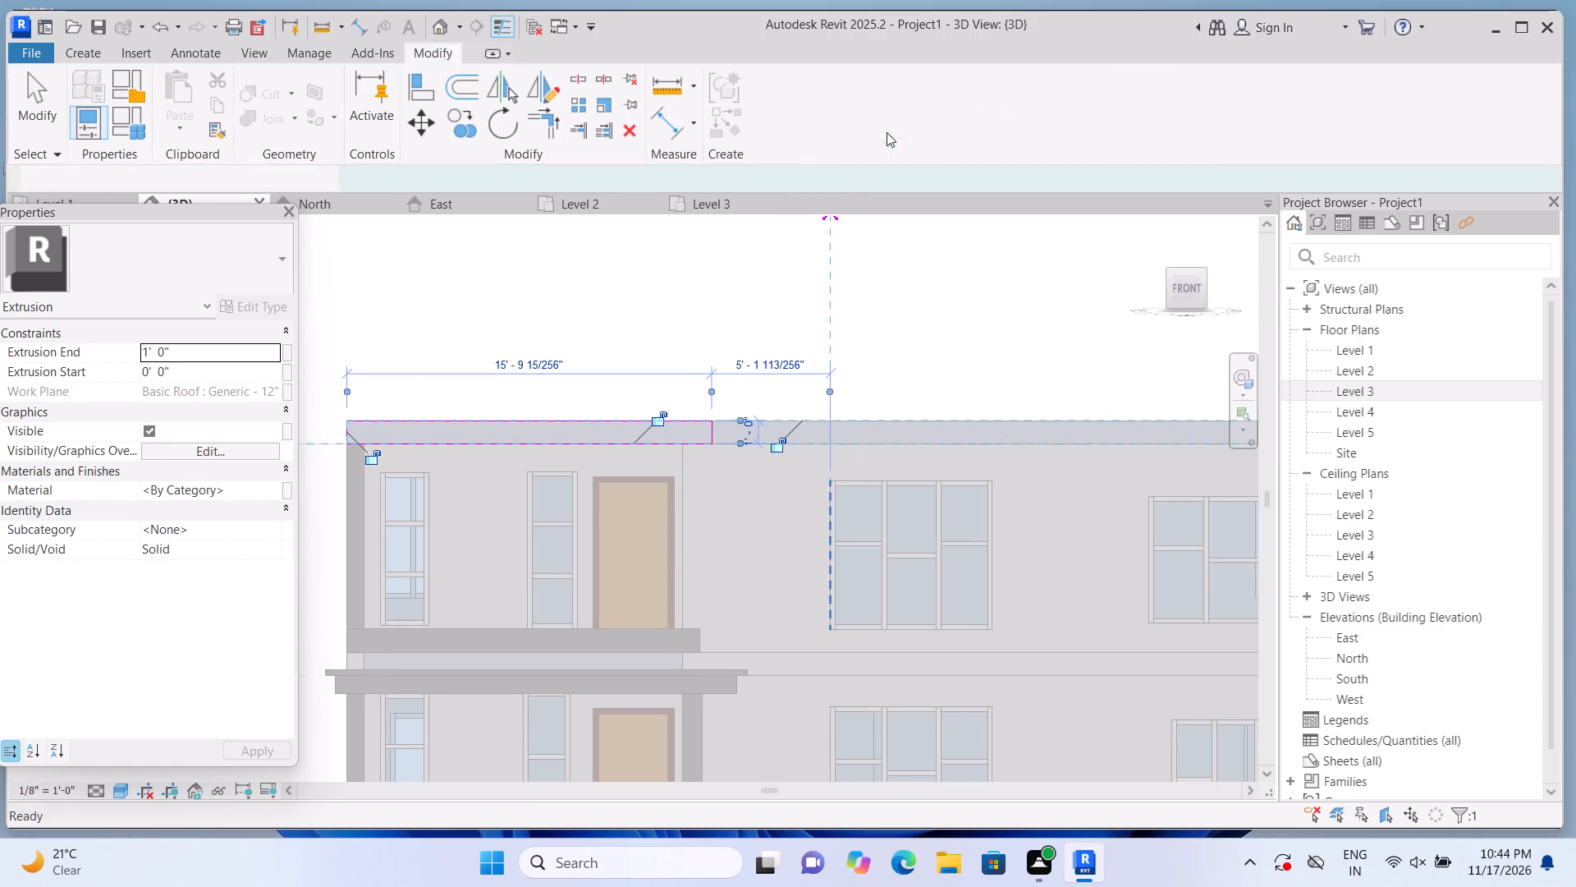
{"action": "left_click", "coordinate": [855, 343]}
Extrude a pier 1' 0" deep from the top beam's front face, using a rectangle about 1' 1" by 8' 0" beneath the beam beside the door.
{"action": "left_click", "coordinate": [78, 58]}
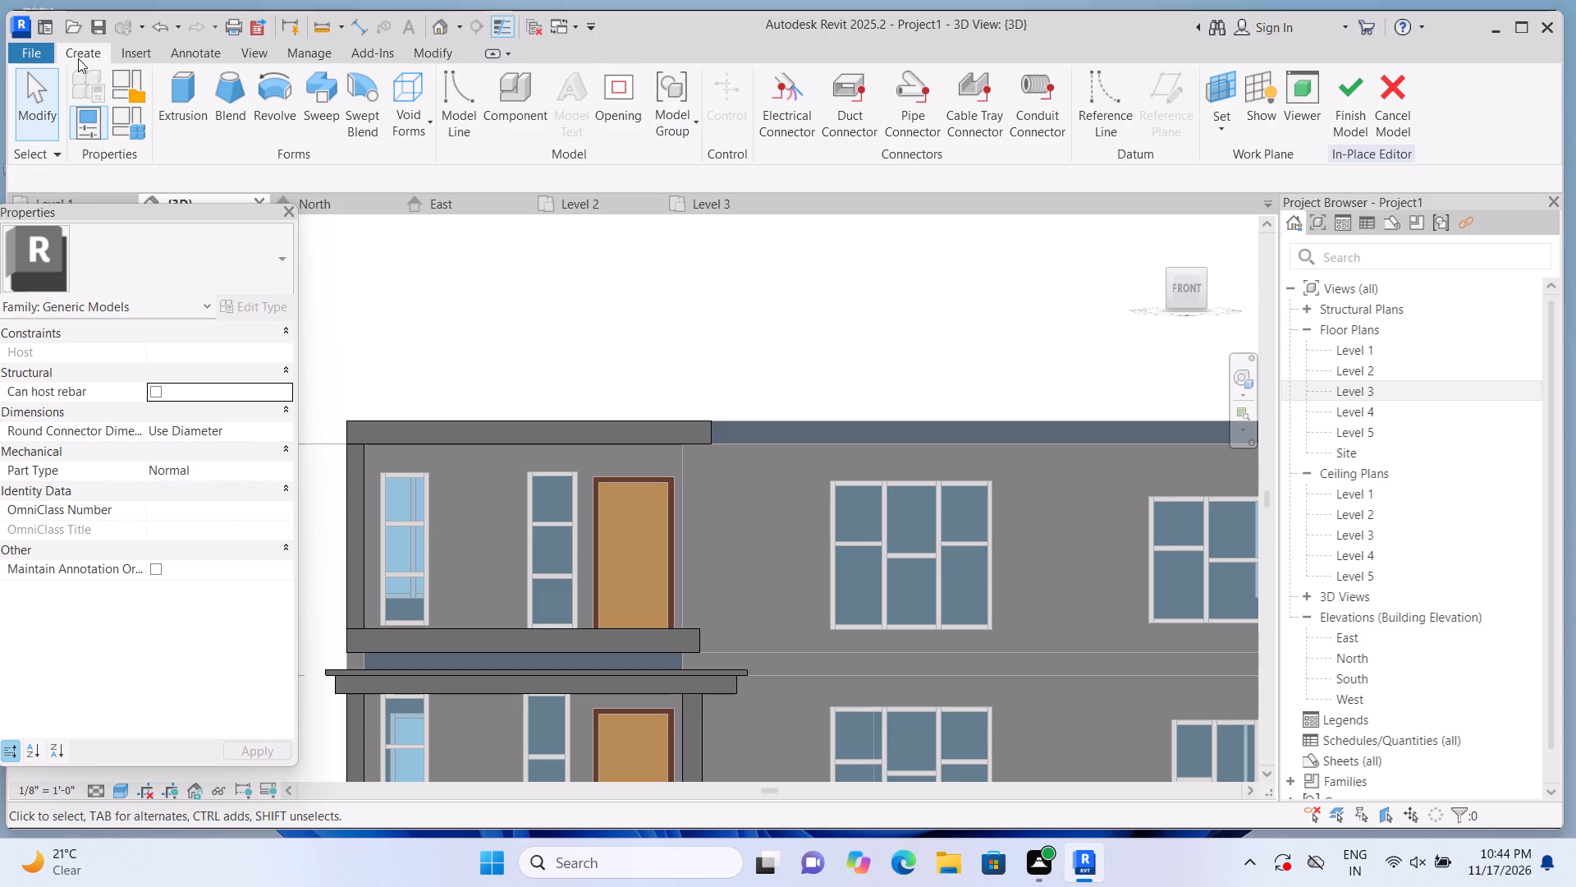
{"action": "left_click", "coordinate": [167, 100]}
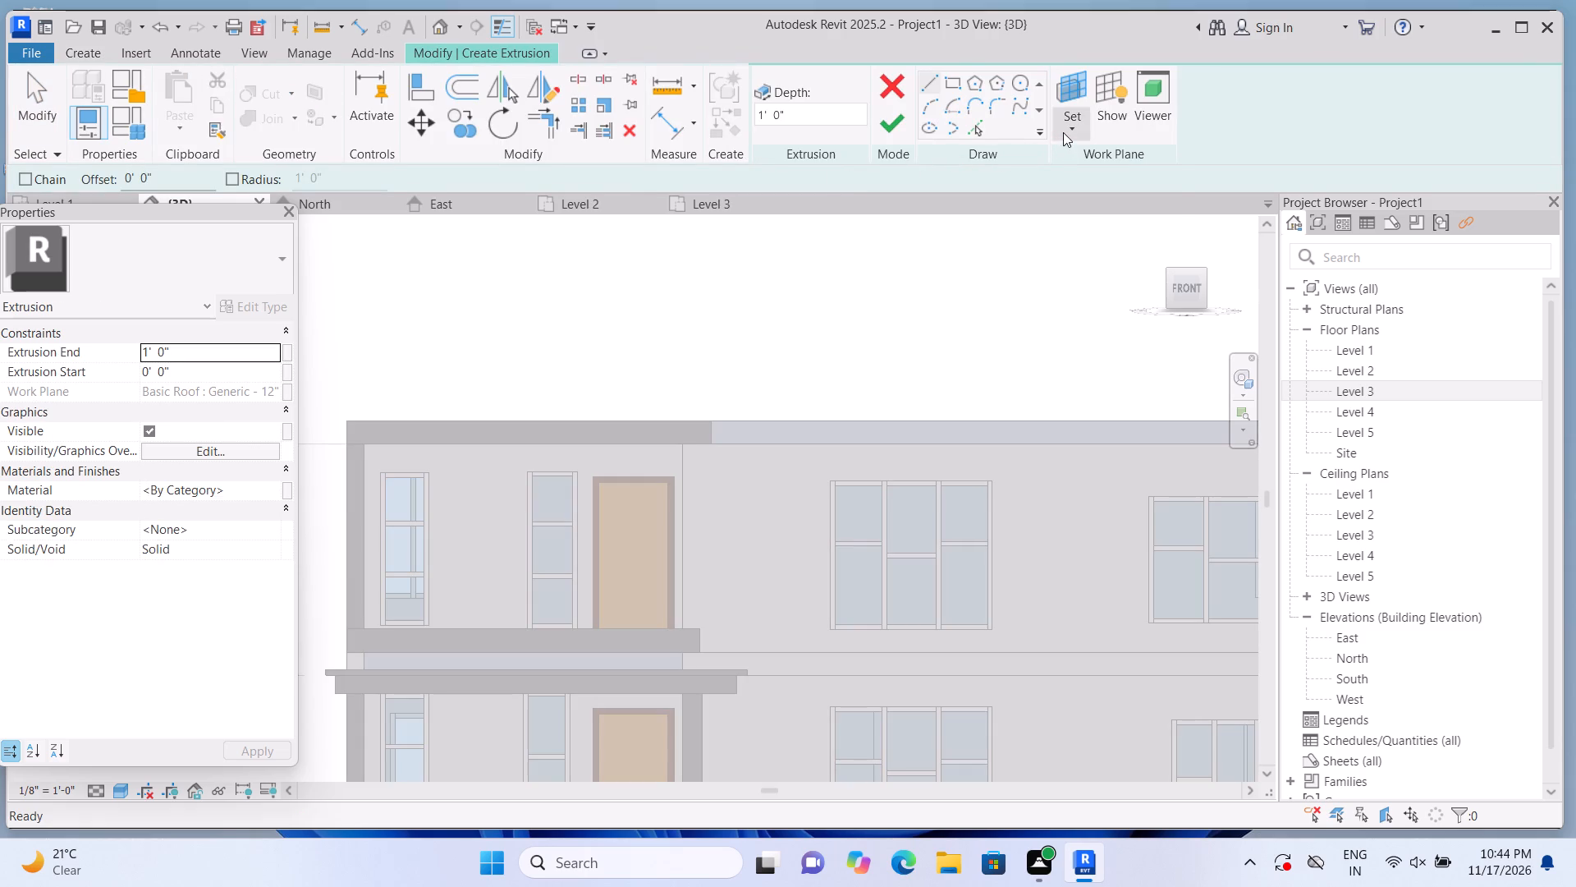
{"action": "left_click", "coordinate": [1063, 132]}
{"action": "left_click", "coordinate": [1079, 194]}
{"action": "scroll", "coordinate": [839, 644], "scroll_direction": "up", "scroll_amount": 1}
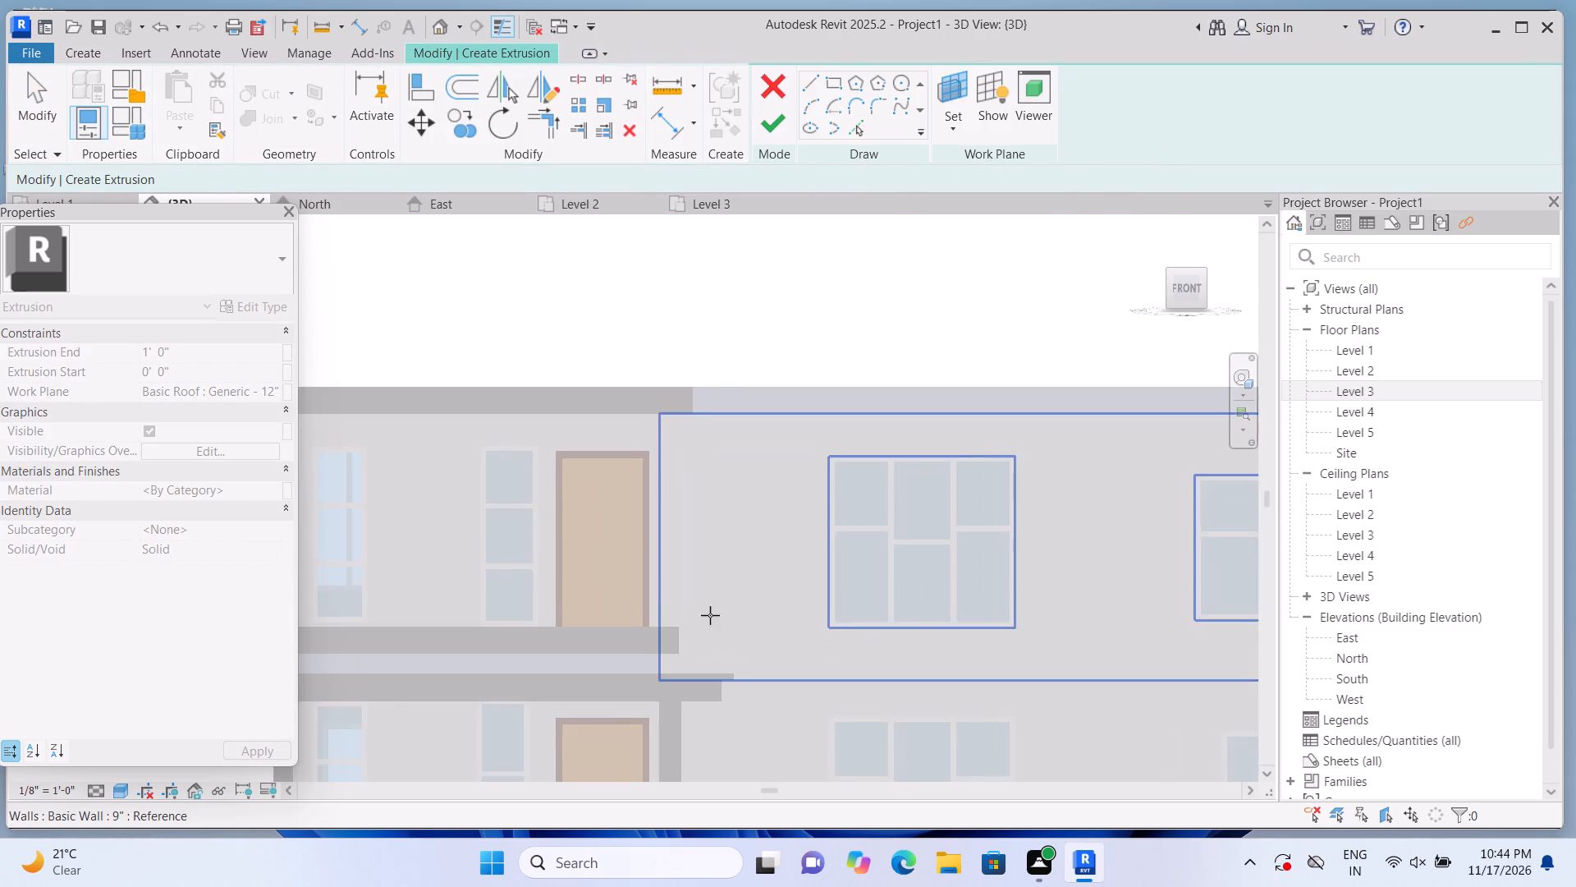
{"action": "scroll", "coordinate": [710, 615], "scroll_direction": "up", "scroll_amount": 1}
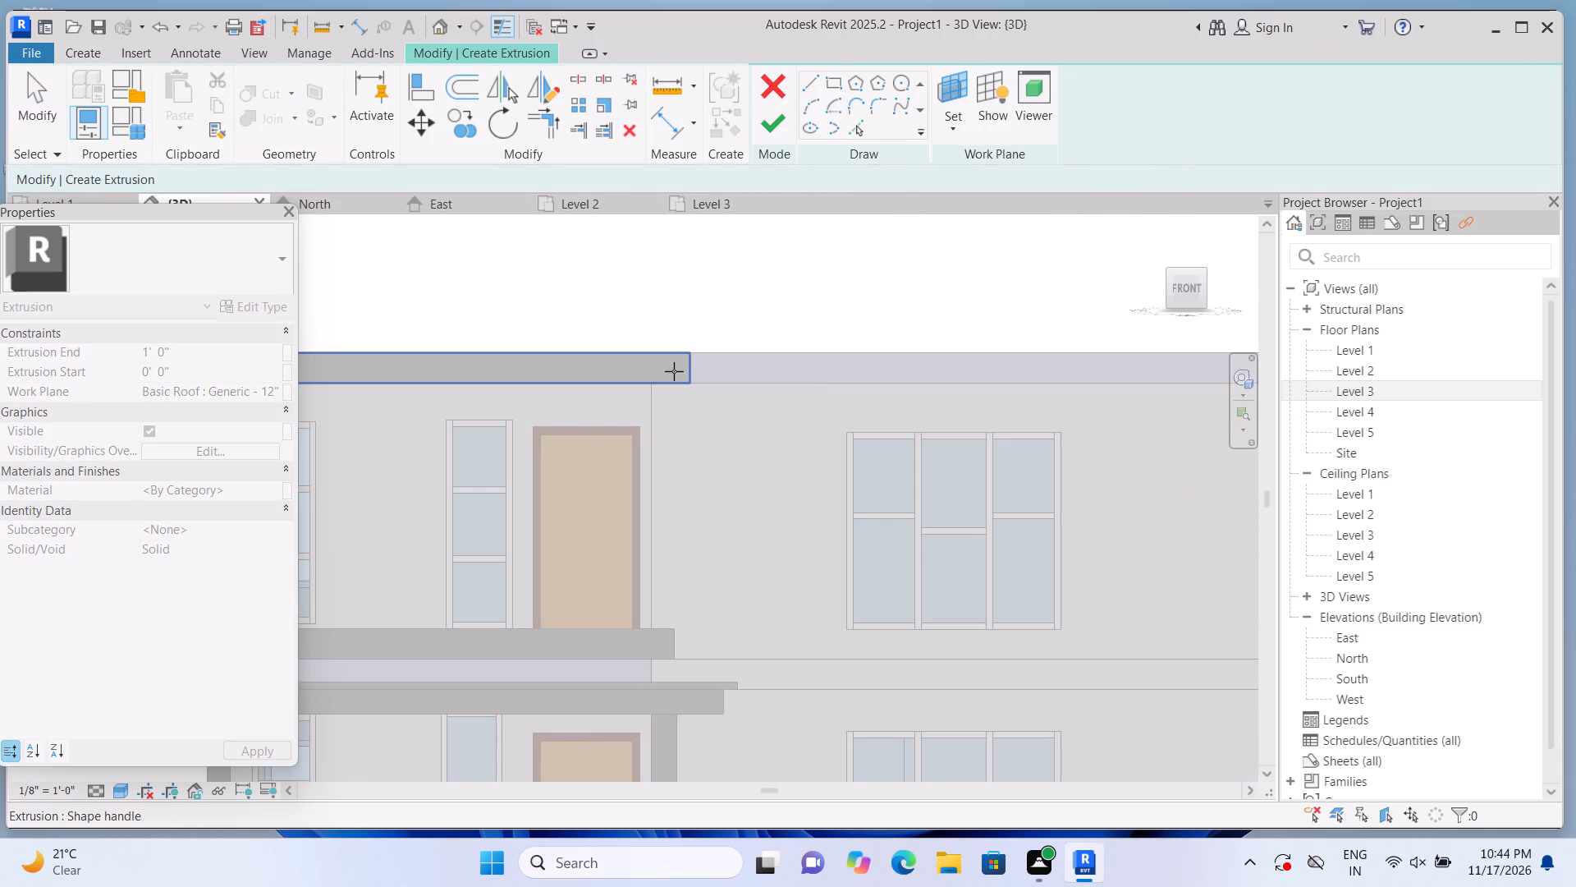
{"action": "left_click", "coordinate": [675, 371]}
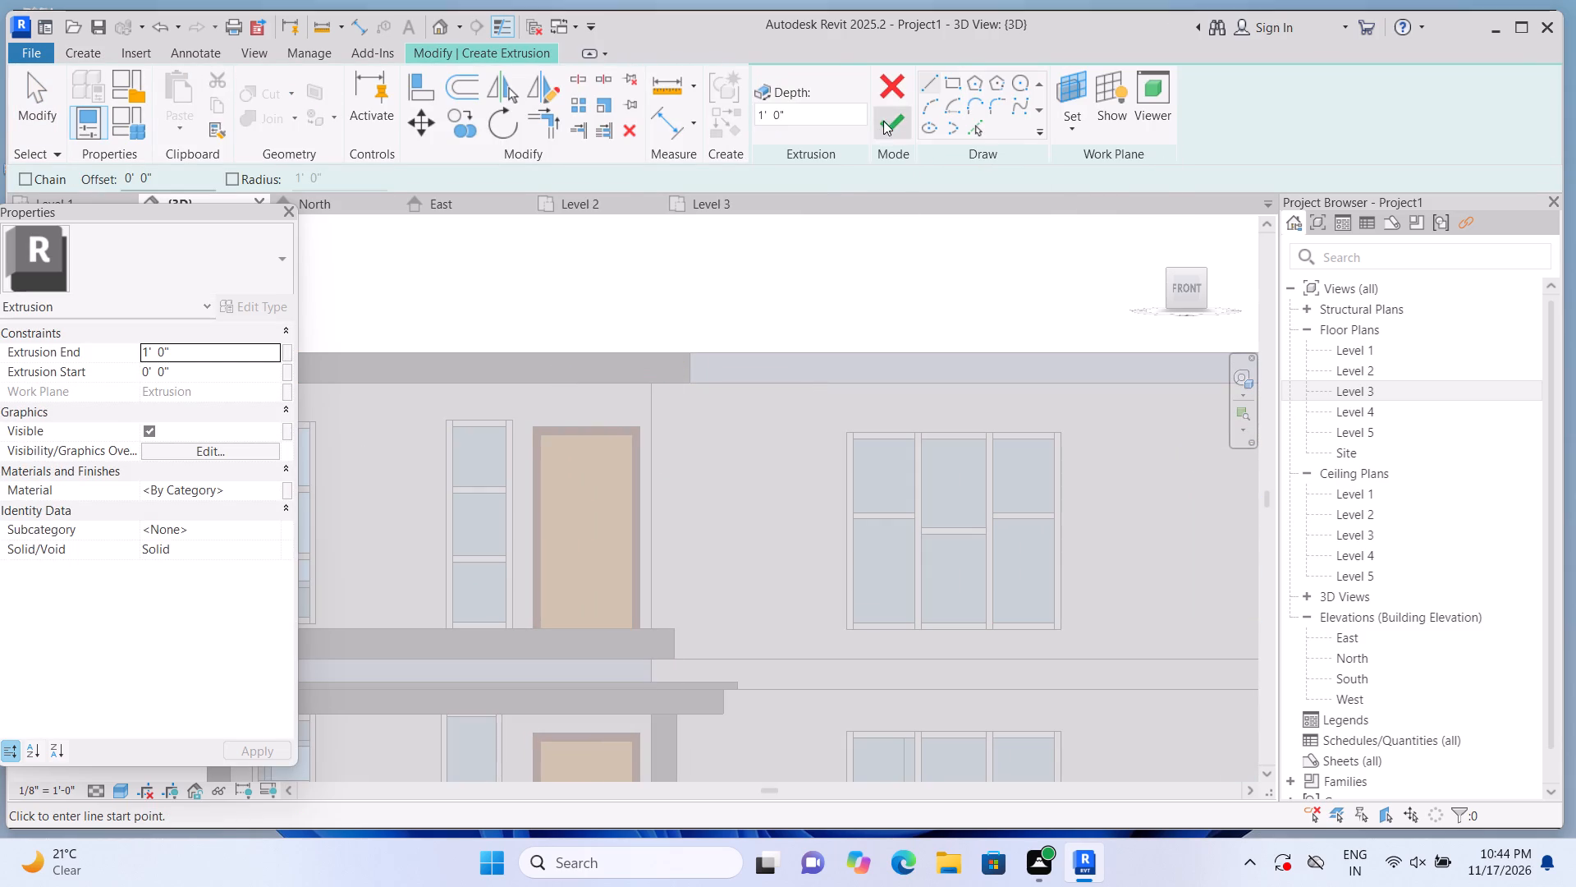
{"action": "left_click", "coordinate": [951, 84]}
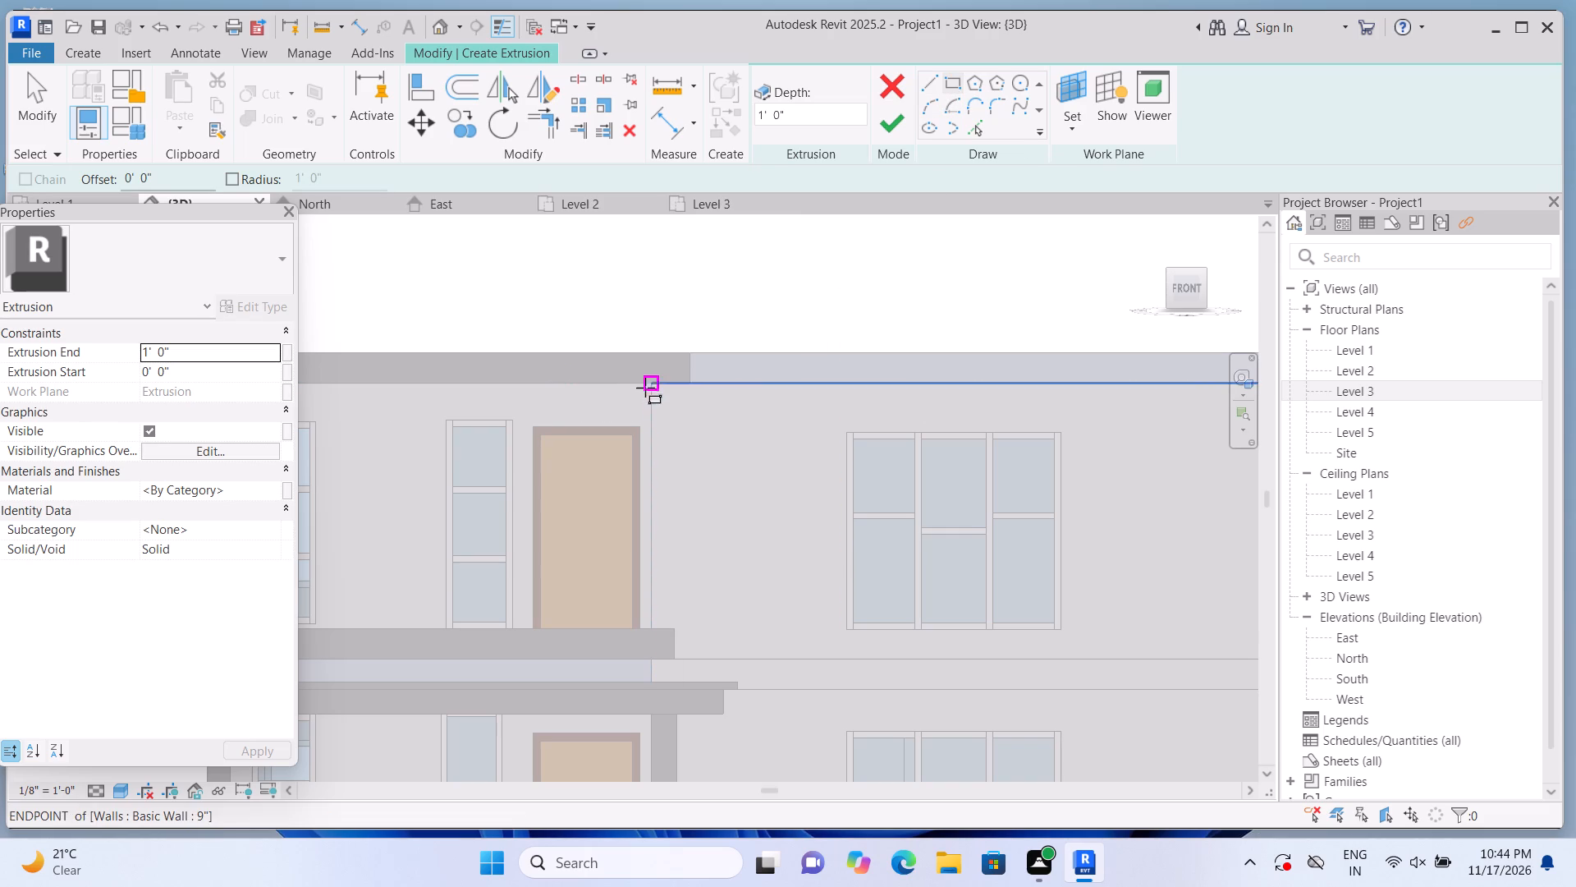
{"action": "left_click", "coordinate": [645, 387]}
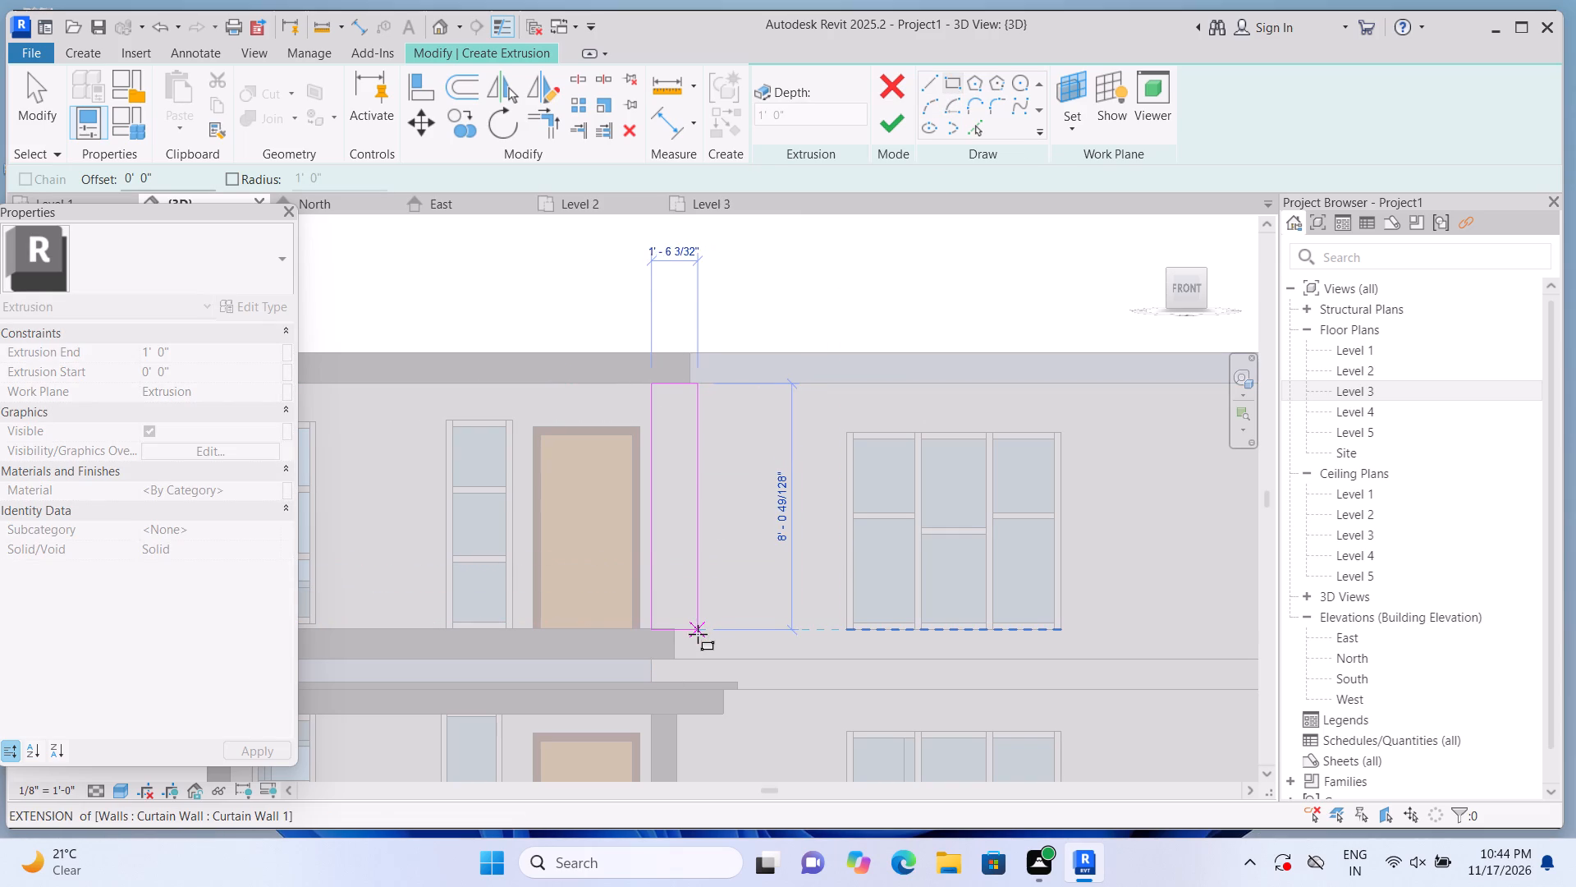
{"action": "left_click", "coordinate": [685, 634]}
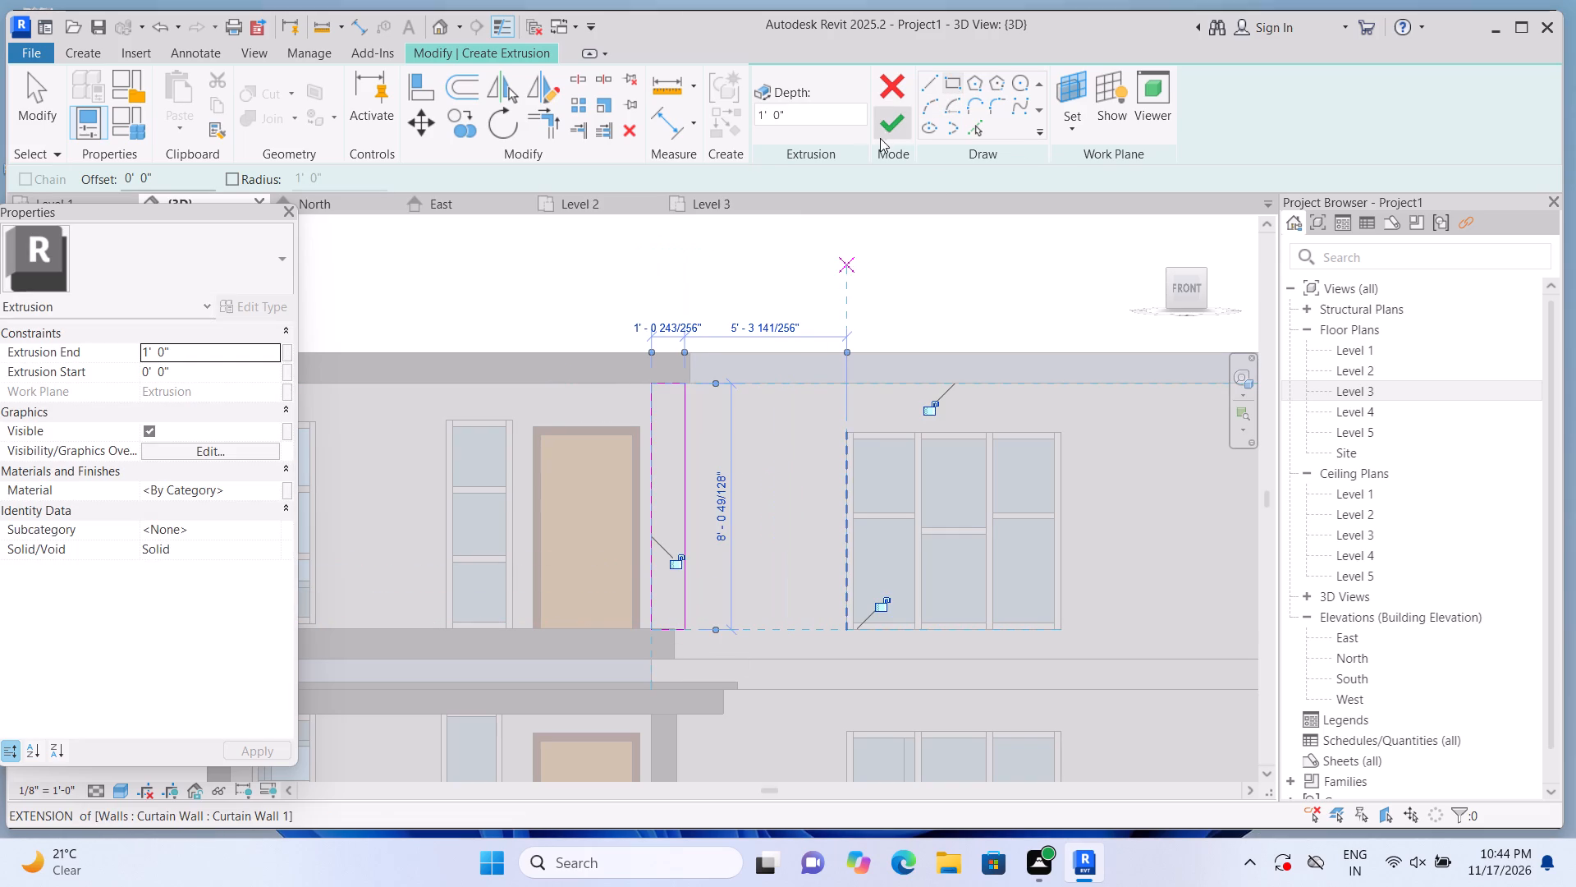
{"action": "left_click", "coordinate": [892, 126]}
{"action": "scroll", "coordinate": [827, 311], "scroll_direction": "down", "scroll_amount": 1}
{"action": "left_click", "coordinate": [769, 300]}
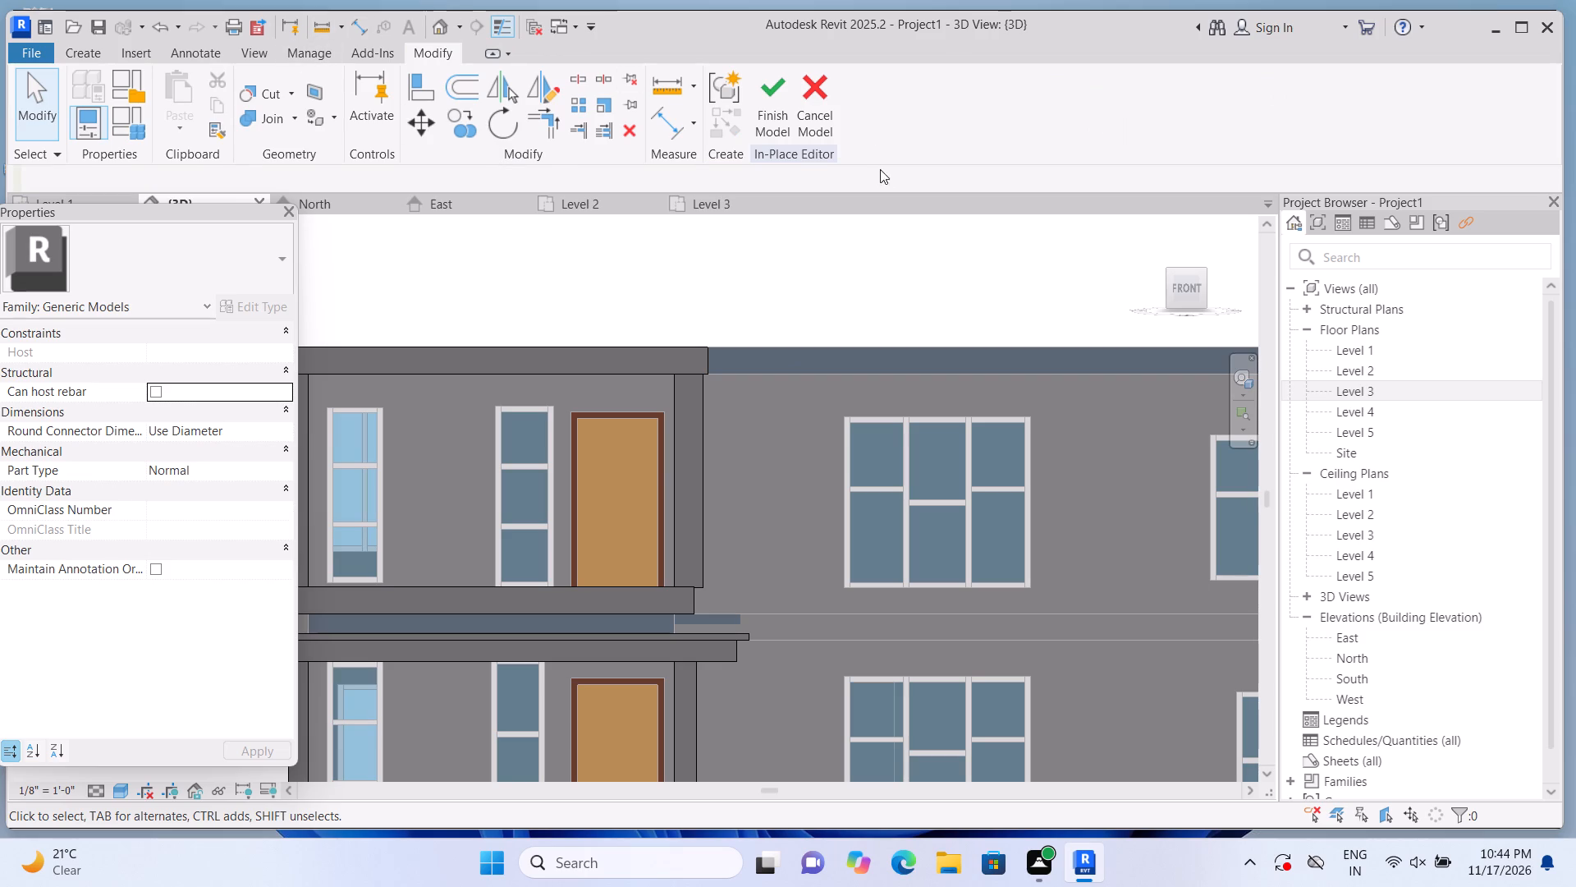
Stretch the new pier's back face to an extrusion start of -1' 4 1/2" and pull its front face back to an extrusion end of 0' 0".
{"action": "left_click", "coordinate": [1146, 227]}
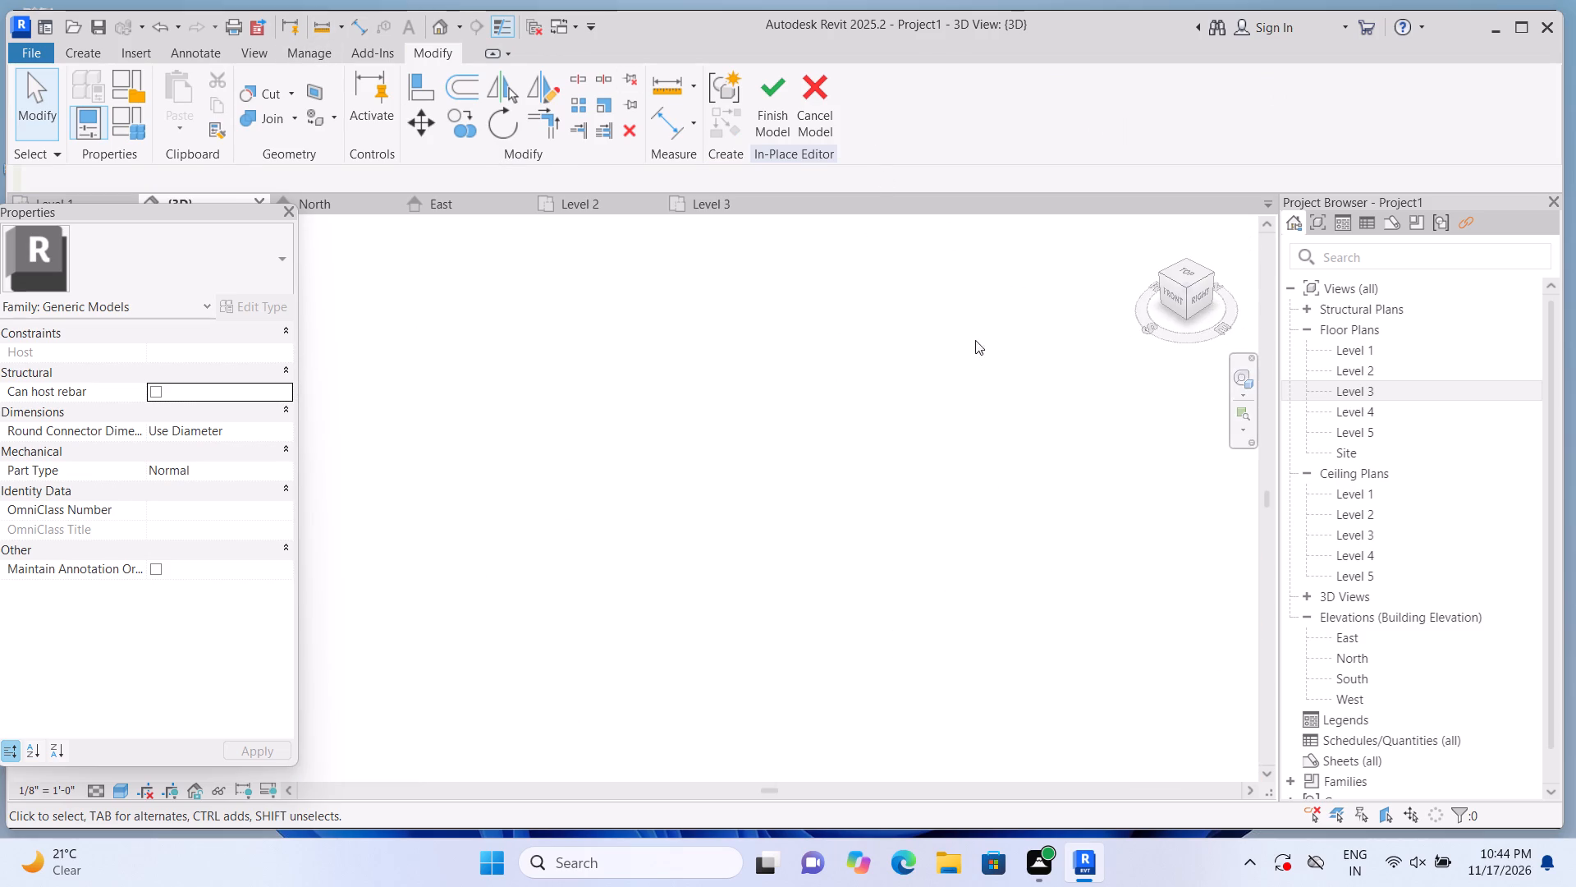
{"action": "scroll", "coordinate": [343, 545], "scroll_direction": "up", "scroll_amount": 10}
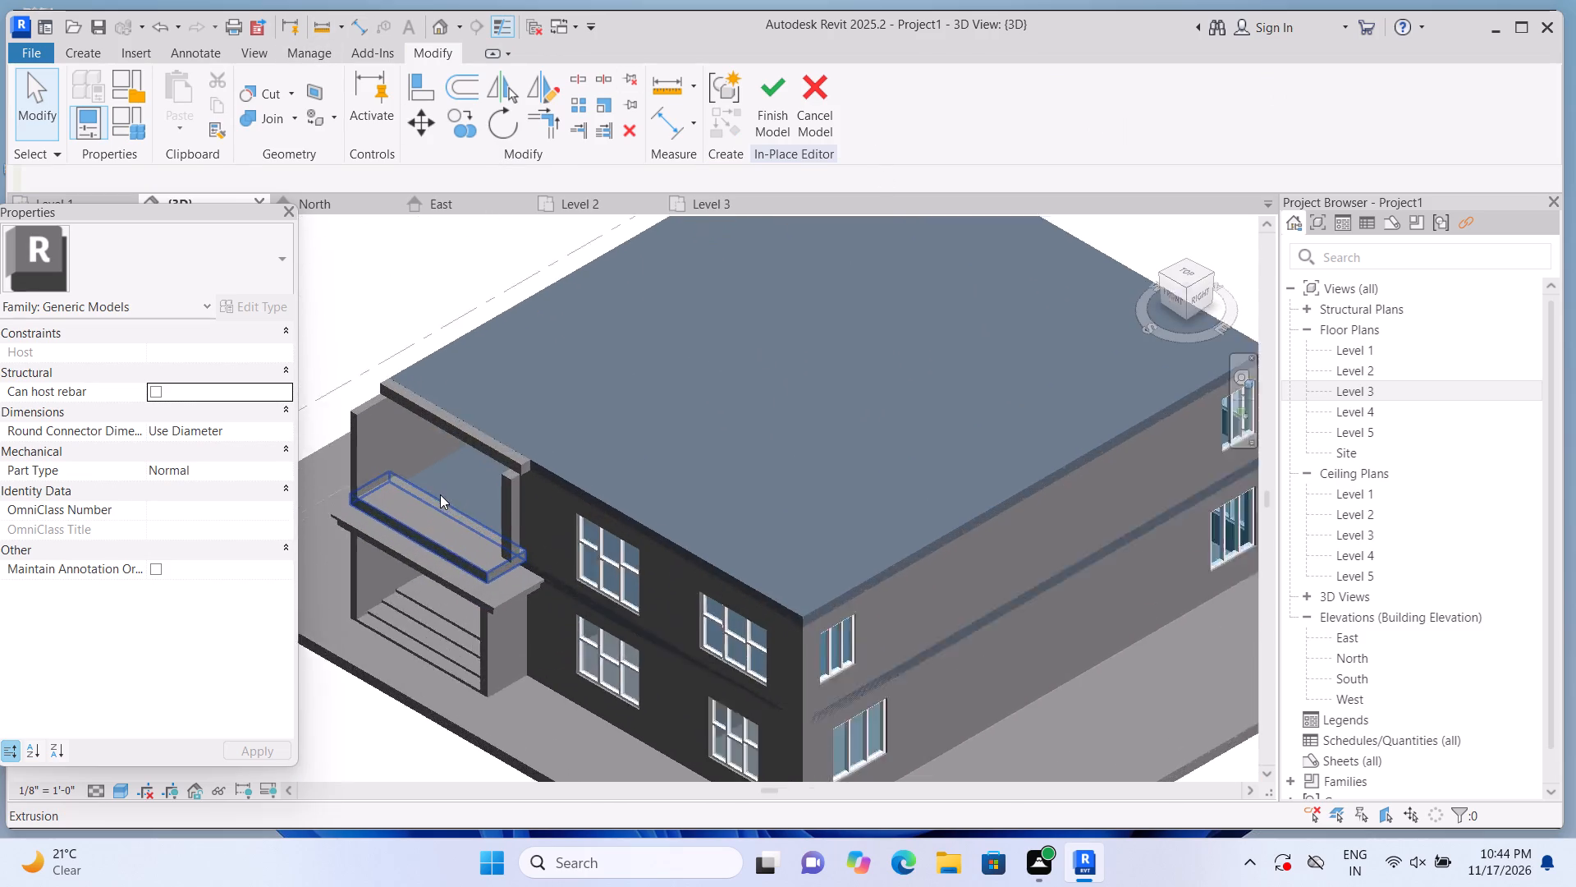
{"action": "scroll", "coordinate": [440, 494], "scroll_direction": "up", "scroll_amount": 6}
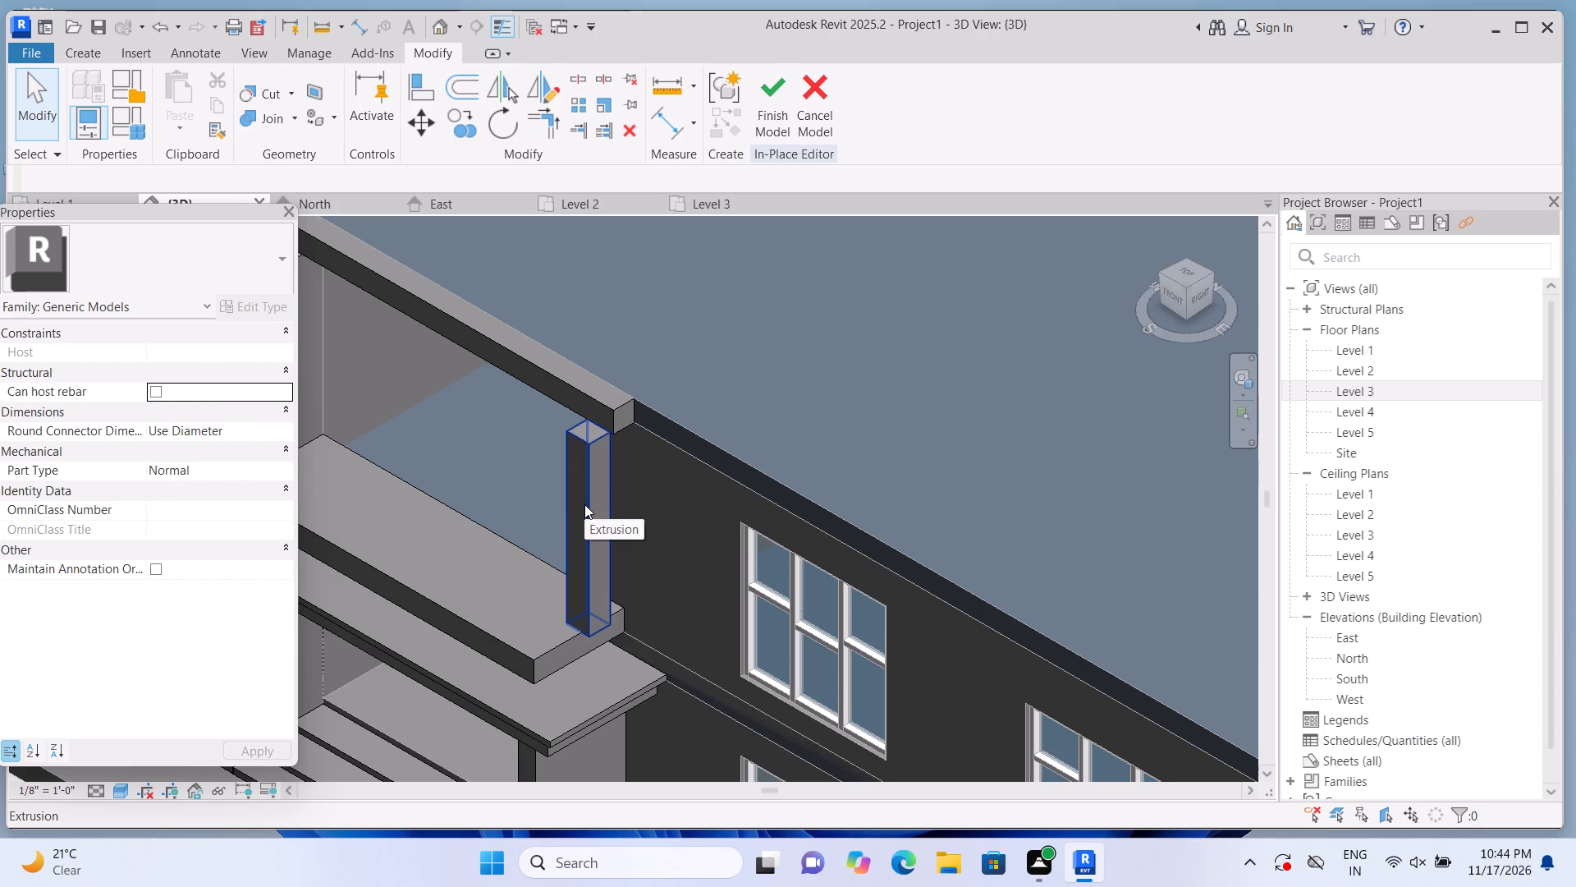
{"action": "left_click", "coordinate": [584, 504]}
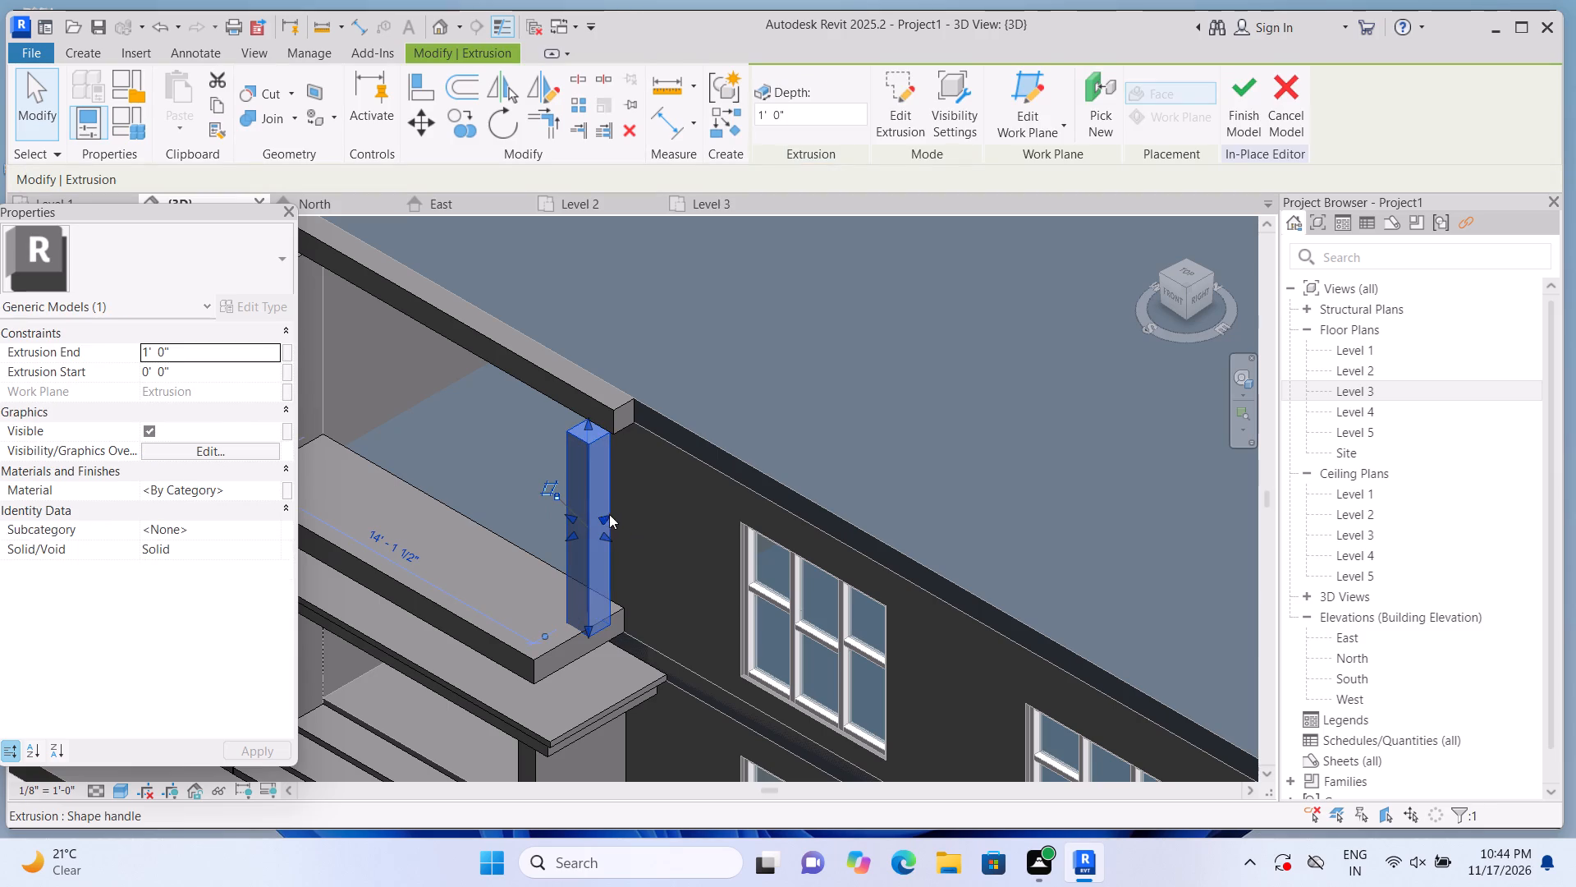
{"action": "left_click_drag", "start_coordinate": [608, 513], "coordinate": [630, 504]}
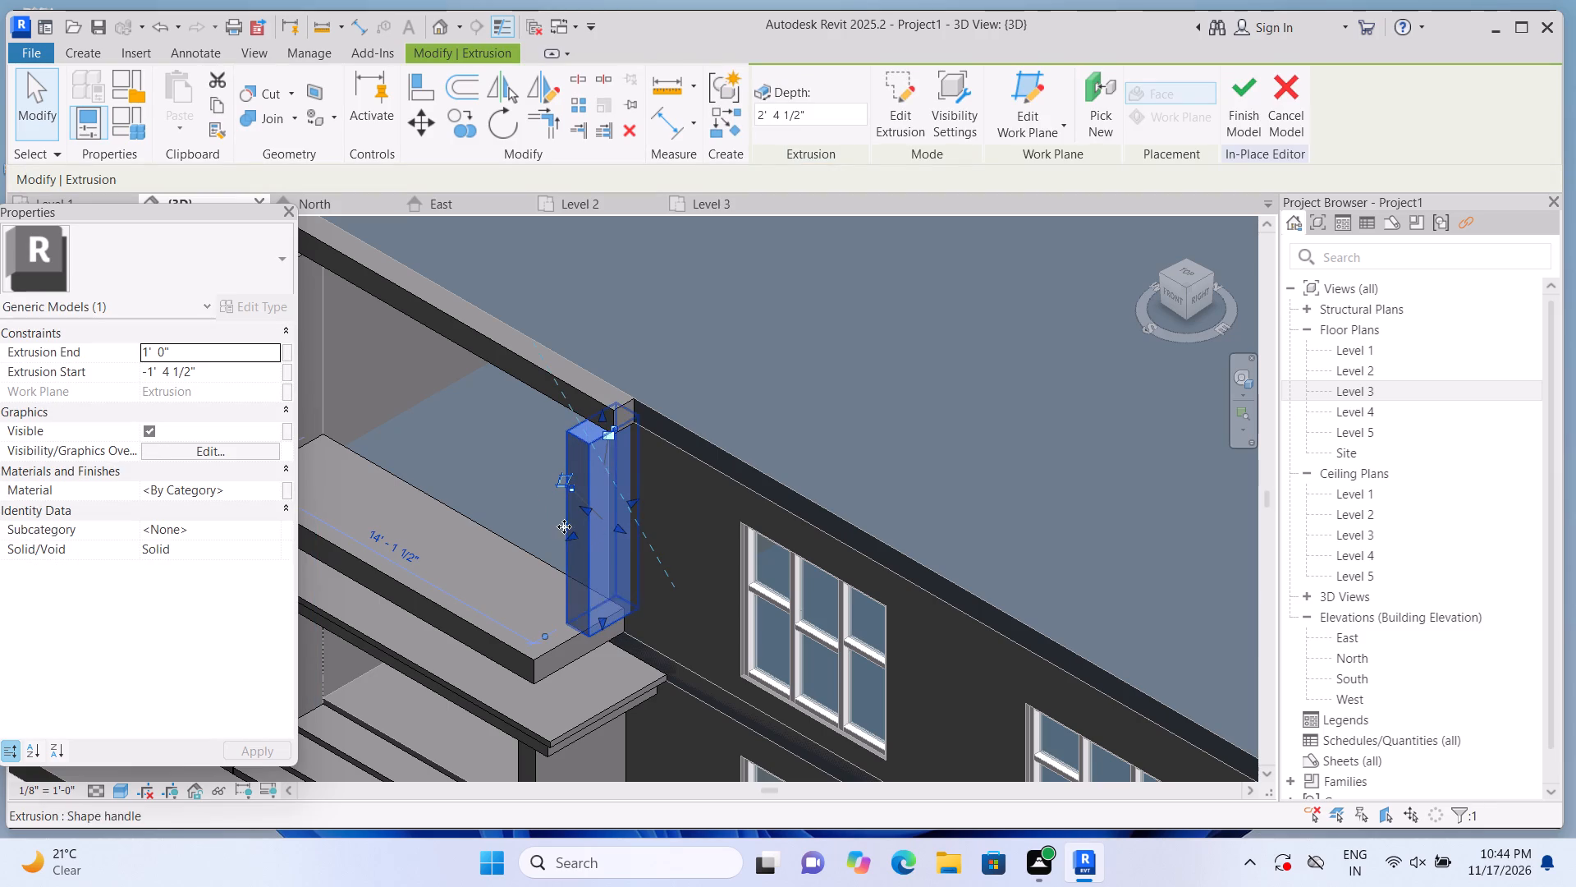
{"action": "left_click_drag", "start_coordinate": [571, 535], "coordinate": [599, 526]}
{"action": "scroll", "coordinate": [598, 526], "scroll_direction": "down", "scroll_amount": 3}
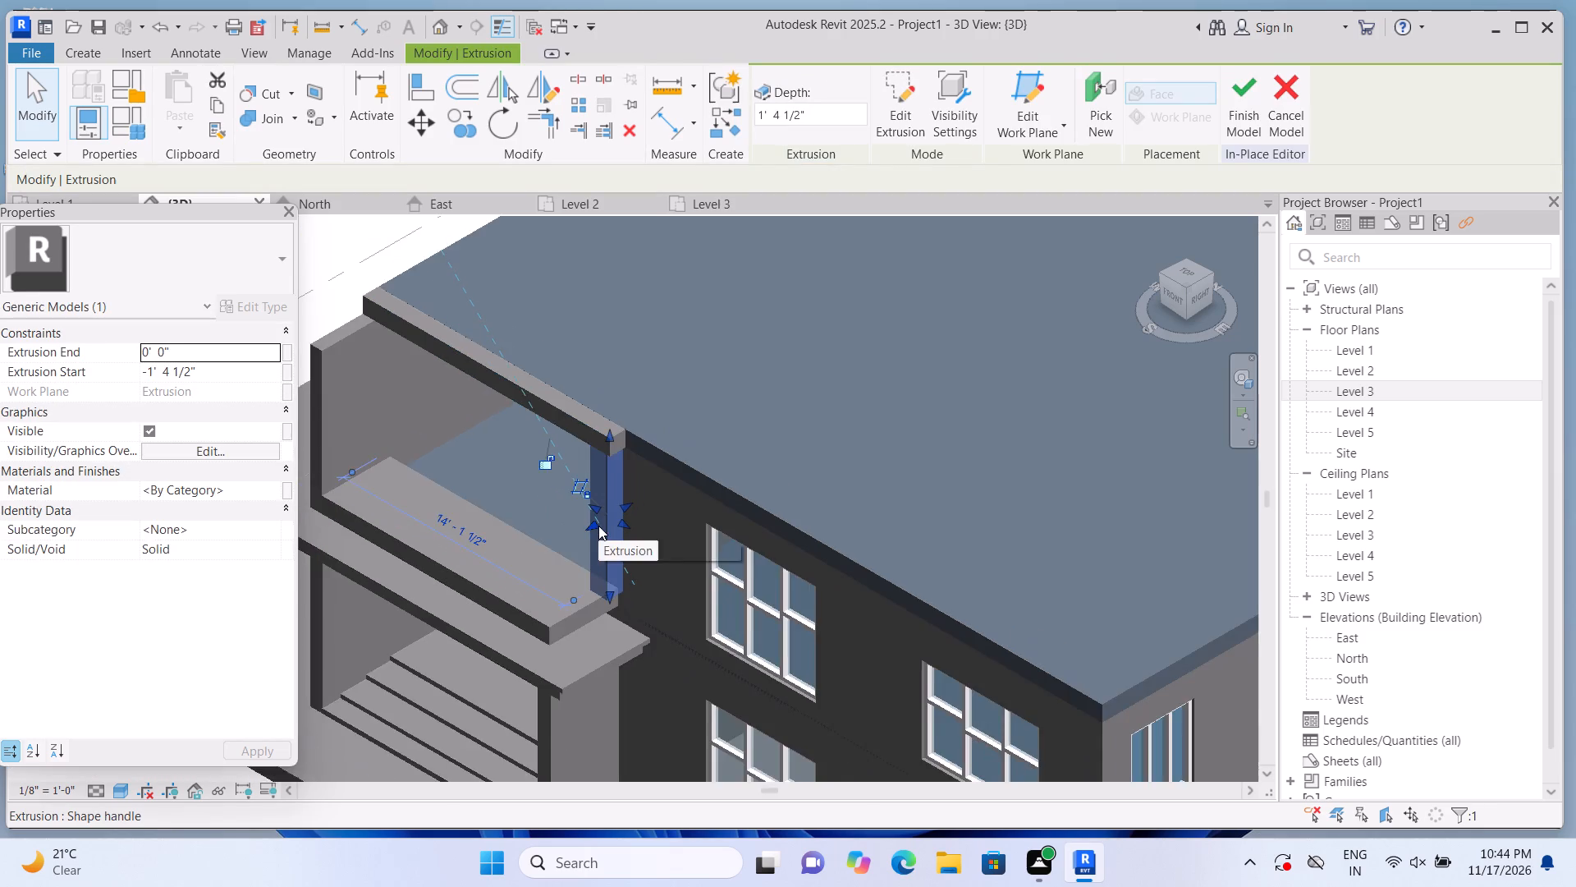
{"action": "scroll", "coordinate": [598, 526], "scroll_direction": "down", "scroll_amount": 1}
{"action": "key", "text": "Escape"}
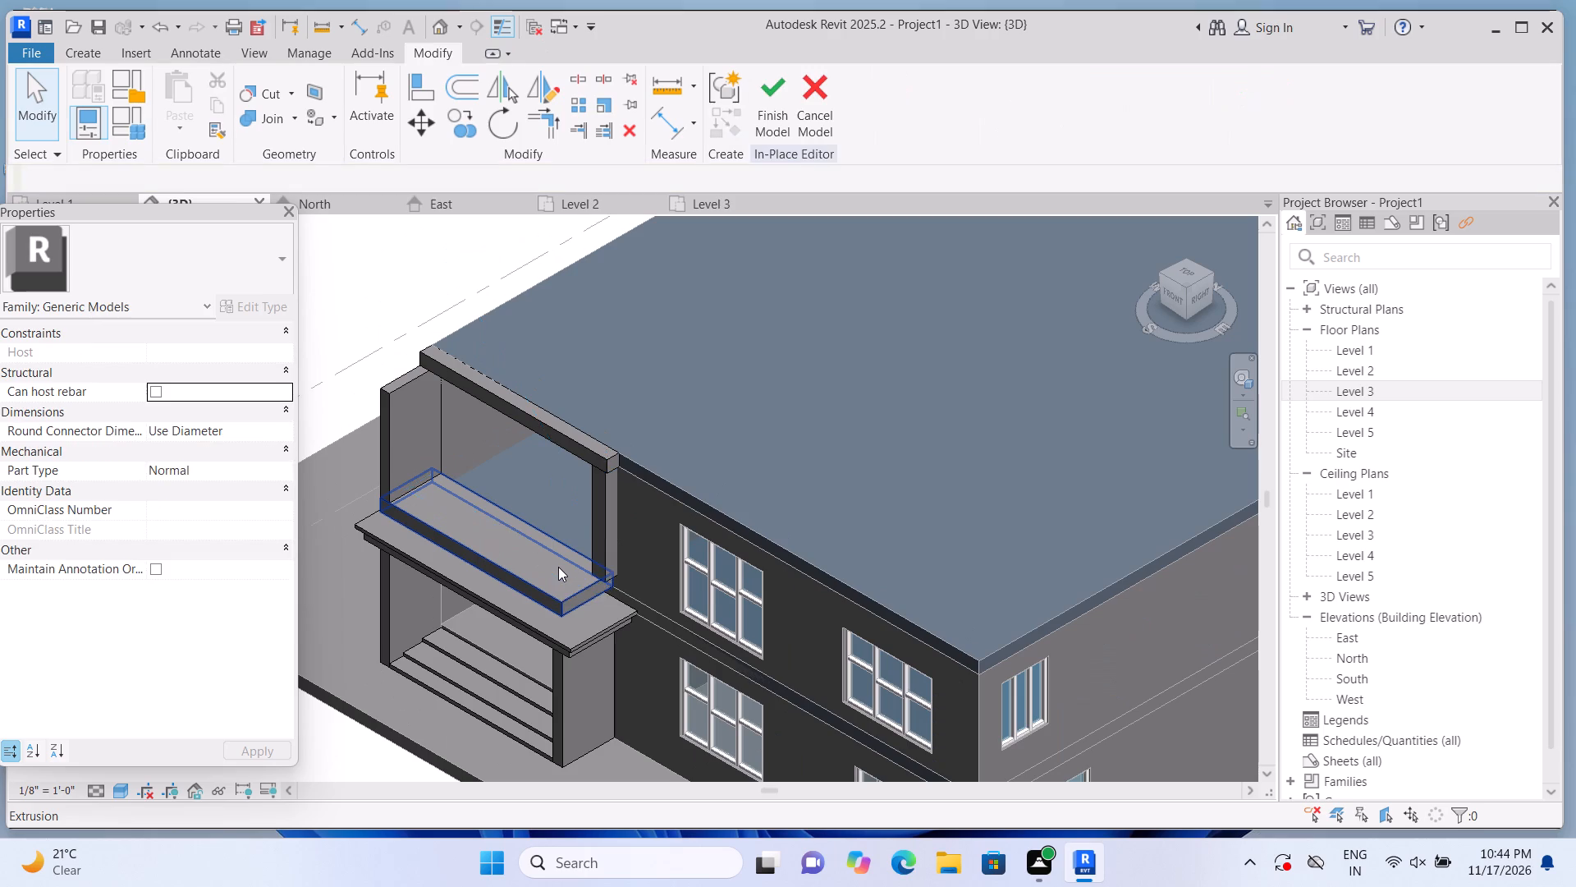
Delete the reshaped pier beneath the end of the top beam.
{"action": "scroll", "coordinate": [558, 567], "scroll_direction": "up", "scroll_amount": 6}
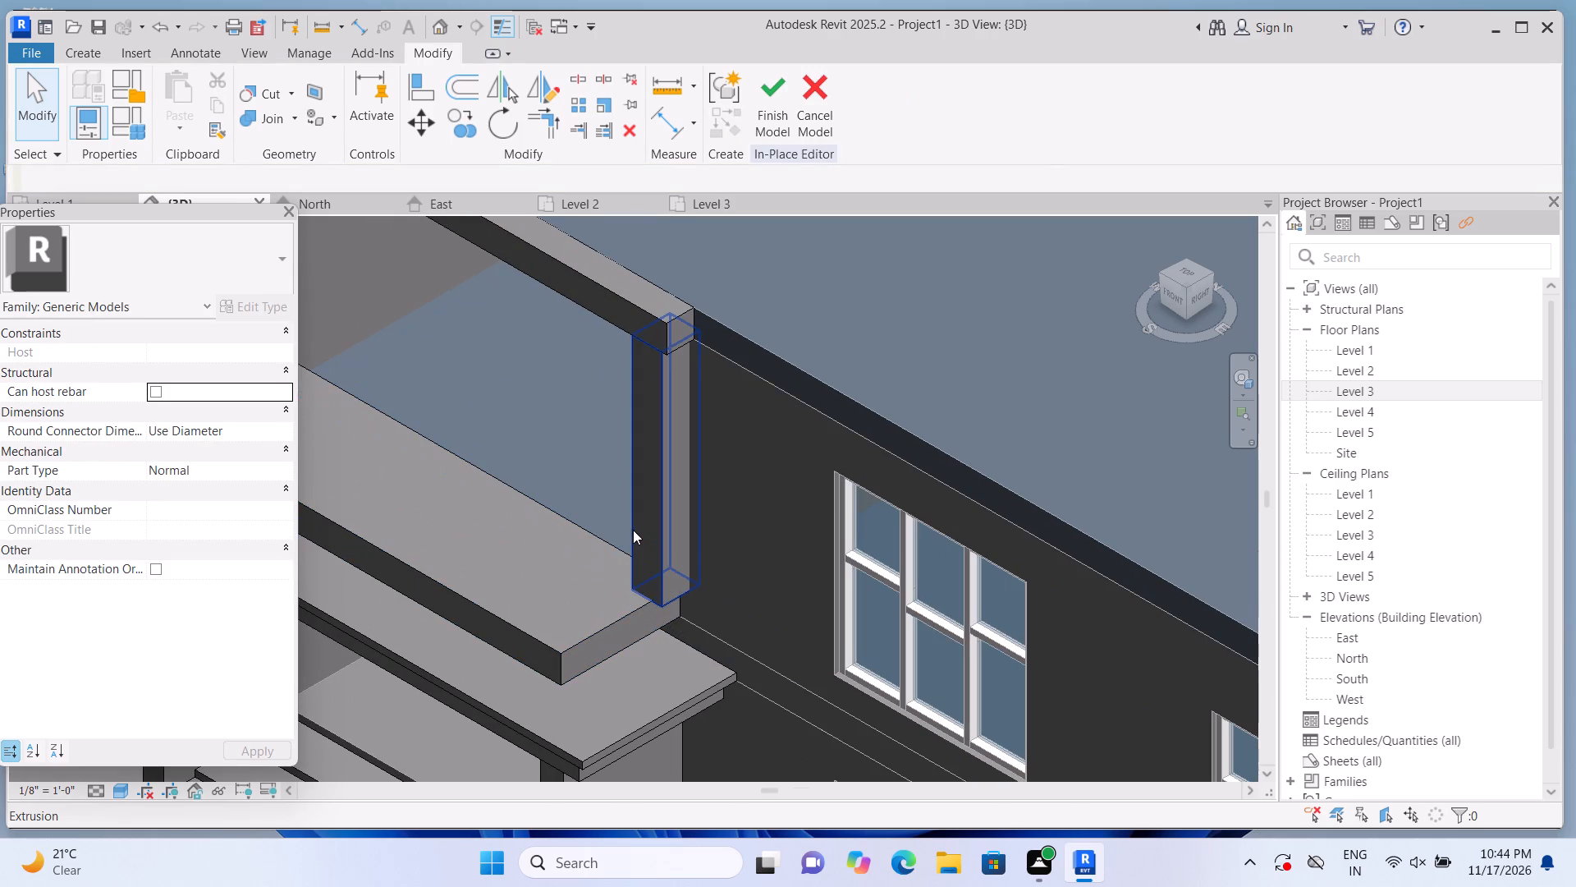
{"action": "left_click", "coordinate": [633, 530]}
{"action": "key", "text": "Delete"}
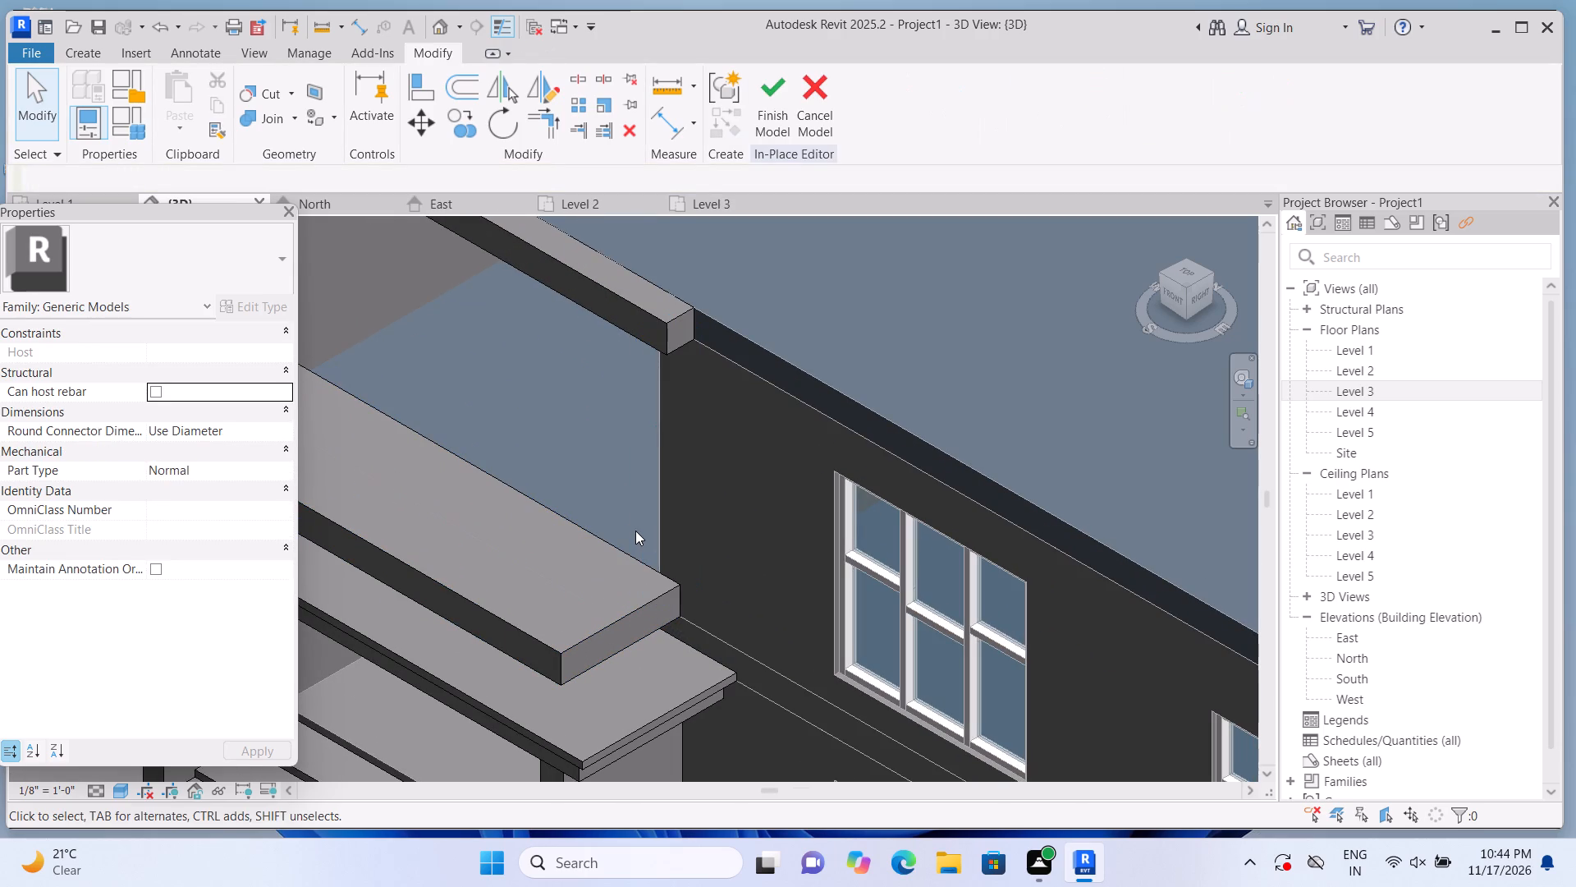
Extrude a pier 1' 0" deep from the front wall's face, using a rectangle about 1' 1" by 8' 0" from the wall's upper corner below the beam.
{"action": "scroll", "coordinate": [635, 531], "scroll_direction": "down", "scroll_amount": 5}
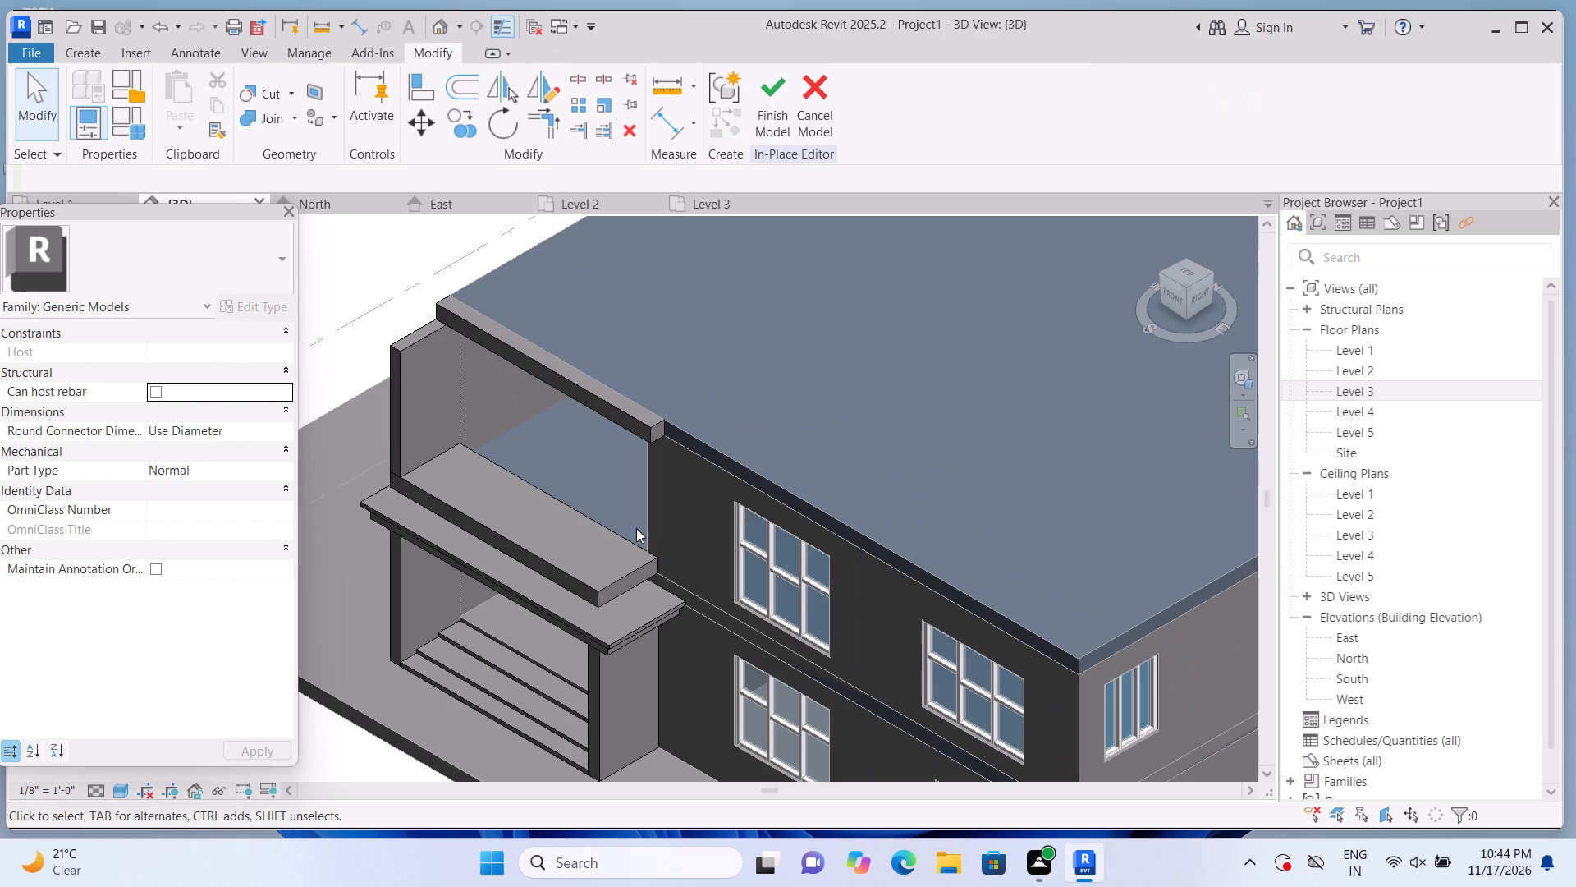
{"action": "middle_click_drag", "start_coordinate": [623, 485], "coordinate": [621, 350]}
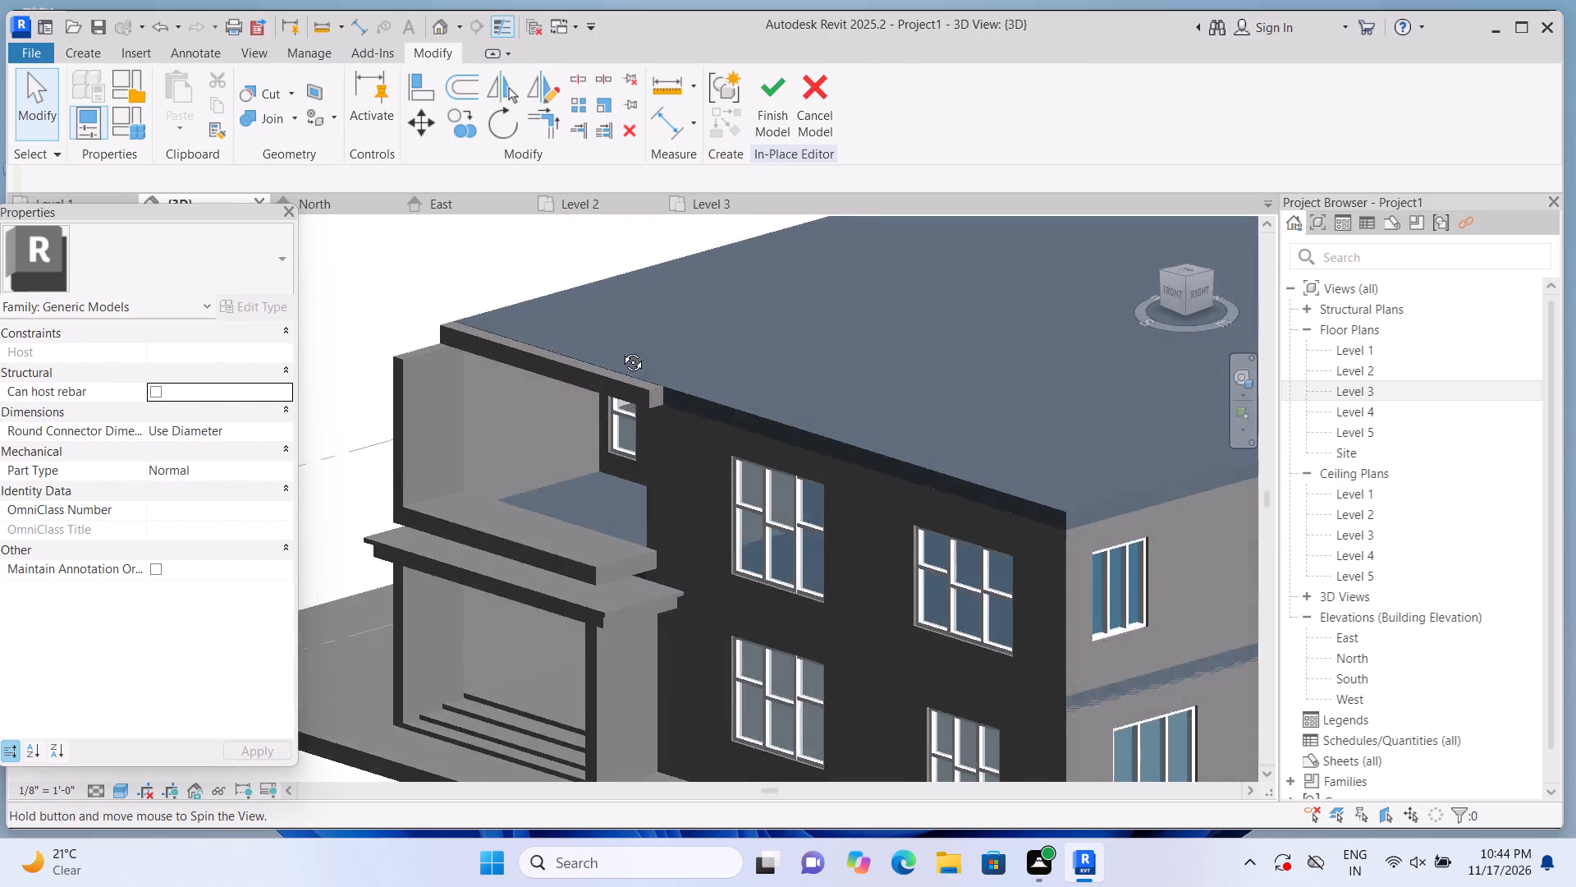
{"action": "middle_click_drag", "start_coordinate": [621, 350], "coordinate": [637, 301]}
{"action": "scroll", "coordinate": [676, 430], "scroll_direction": "up", "scroll_amount": 4}
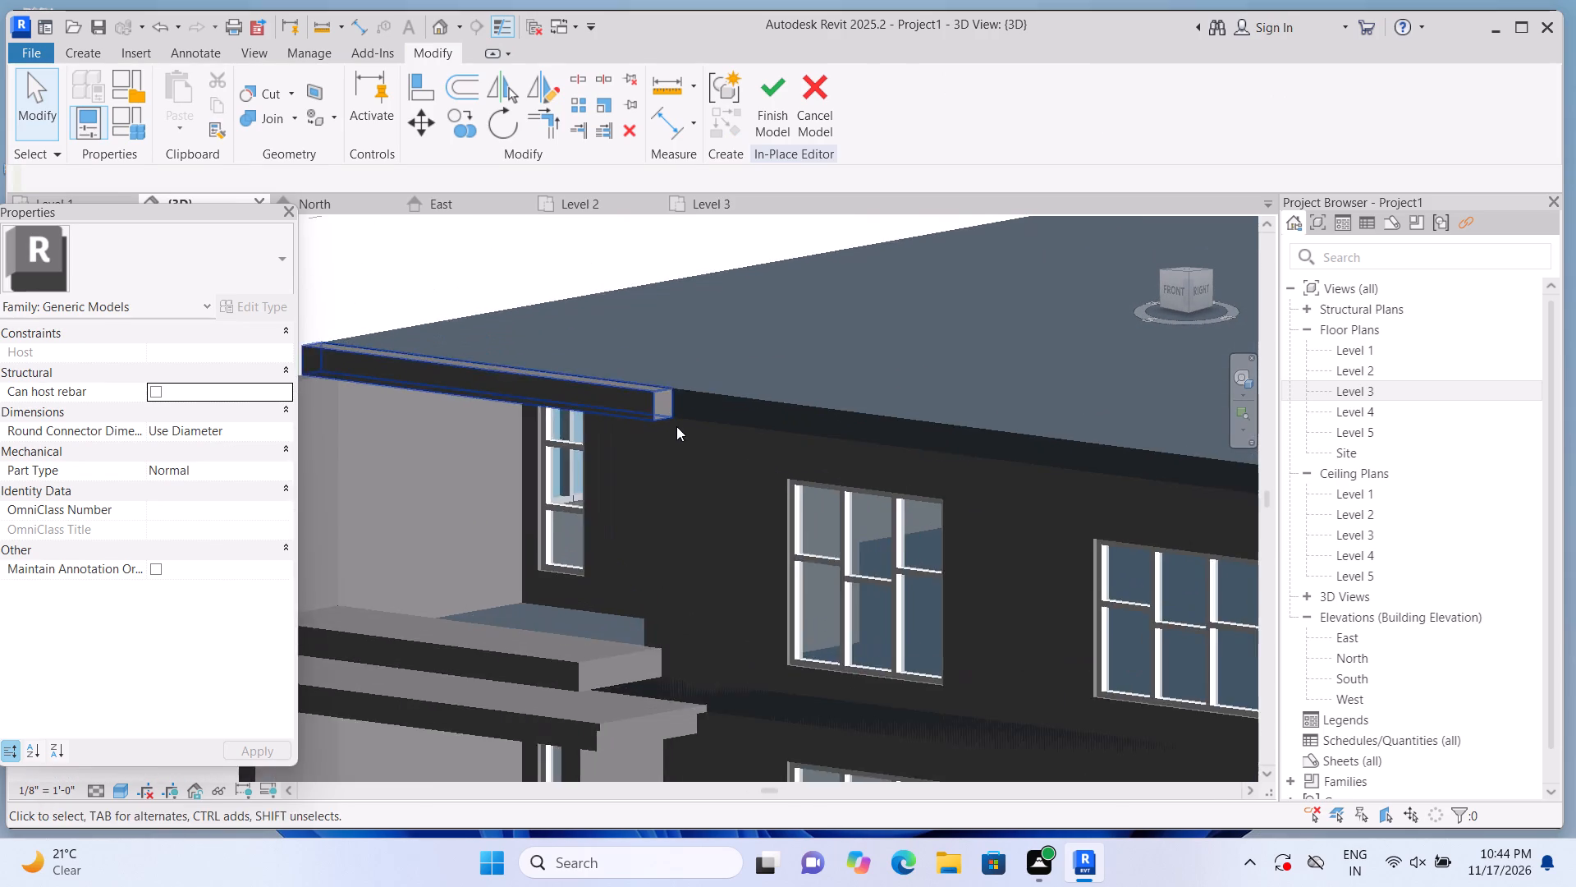
{"action": "scroll", "coordinate": [676, 426], "scroll_direction": "up", "scroll_amount": 3}
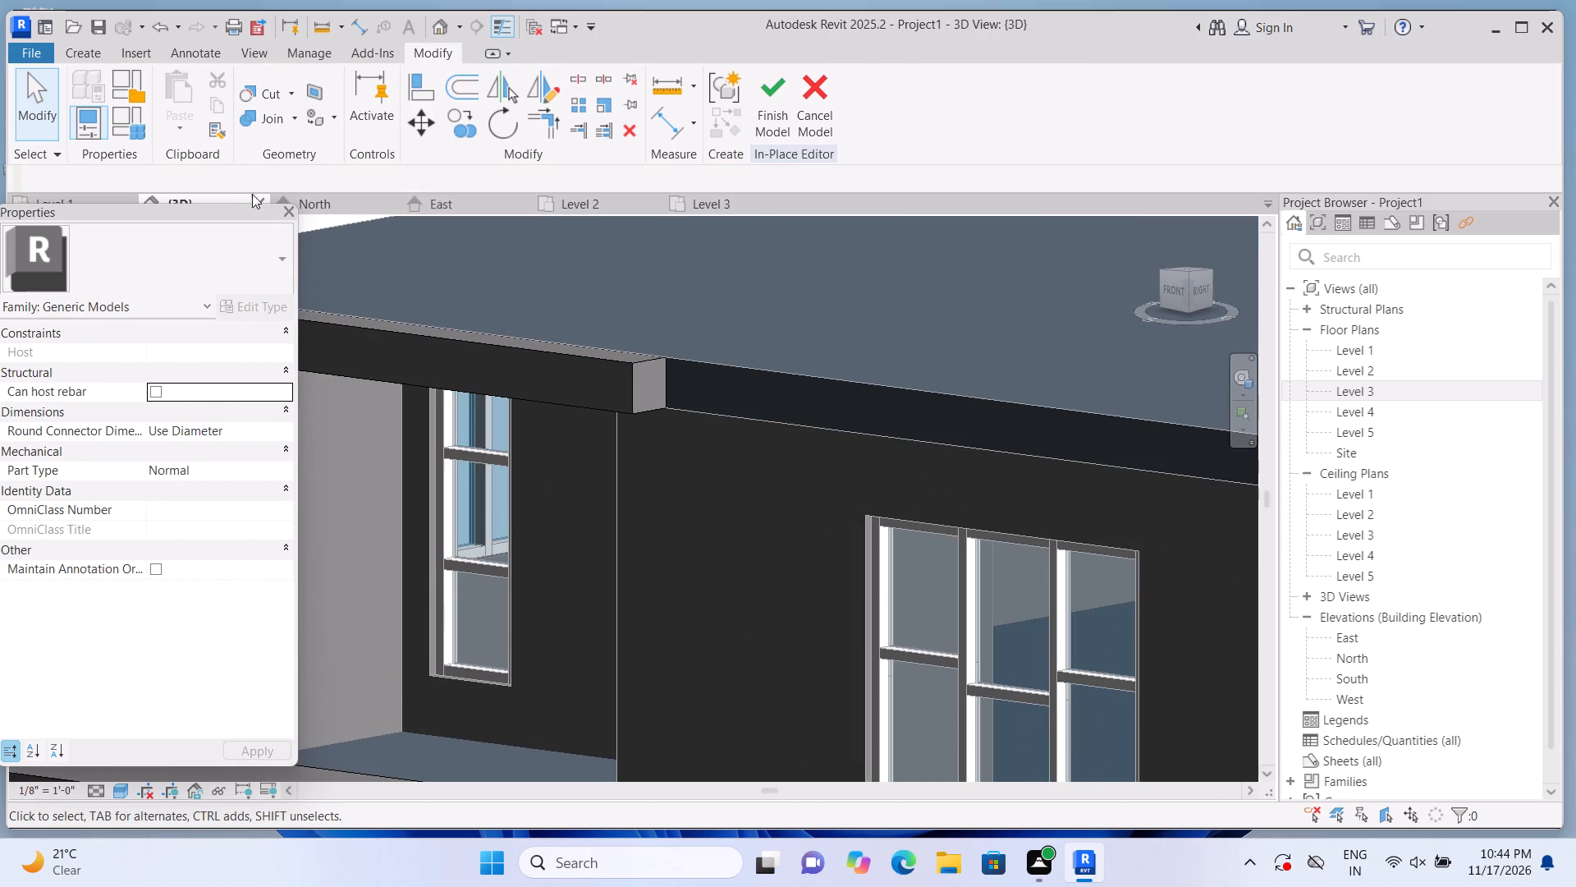
{"action": "left_click", "coordinate": [86, 50]}
{"action": "left_click", "coordinate": [171, 78]}
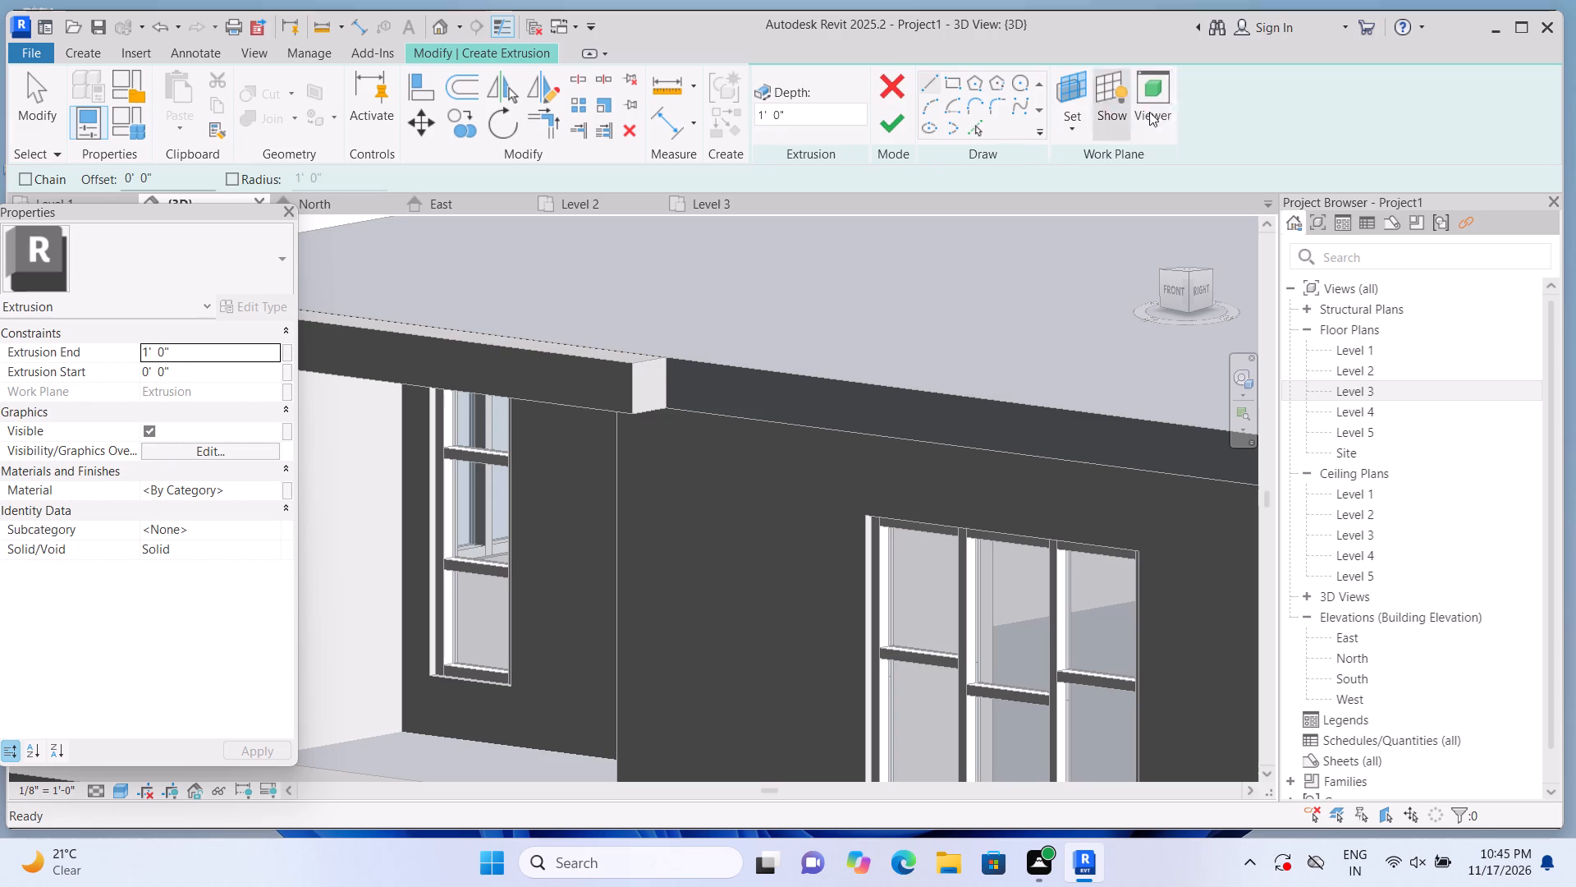
{"action": "left_click", "coordinate": [1069, 119]}
{"action": "left_click", "coordinate": [1088, 210]}
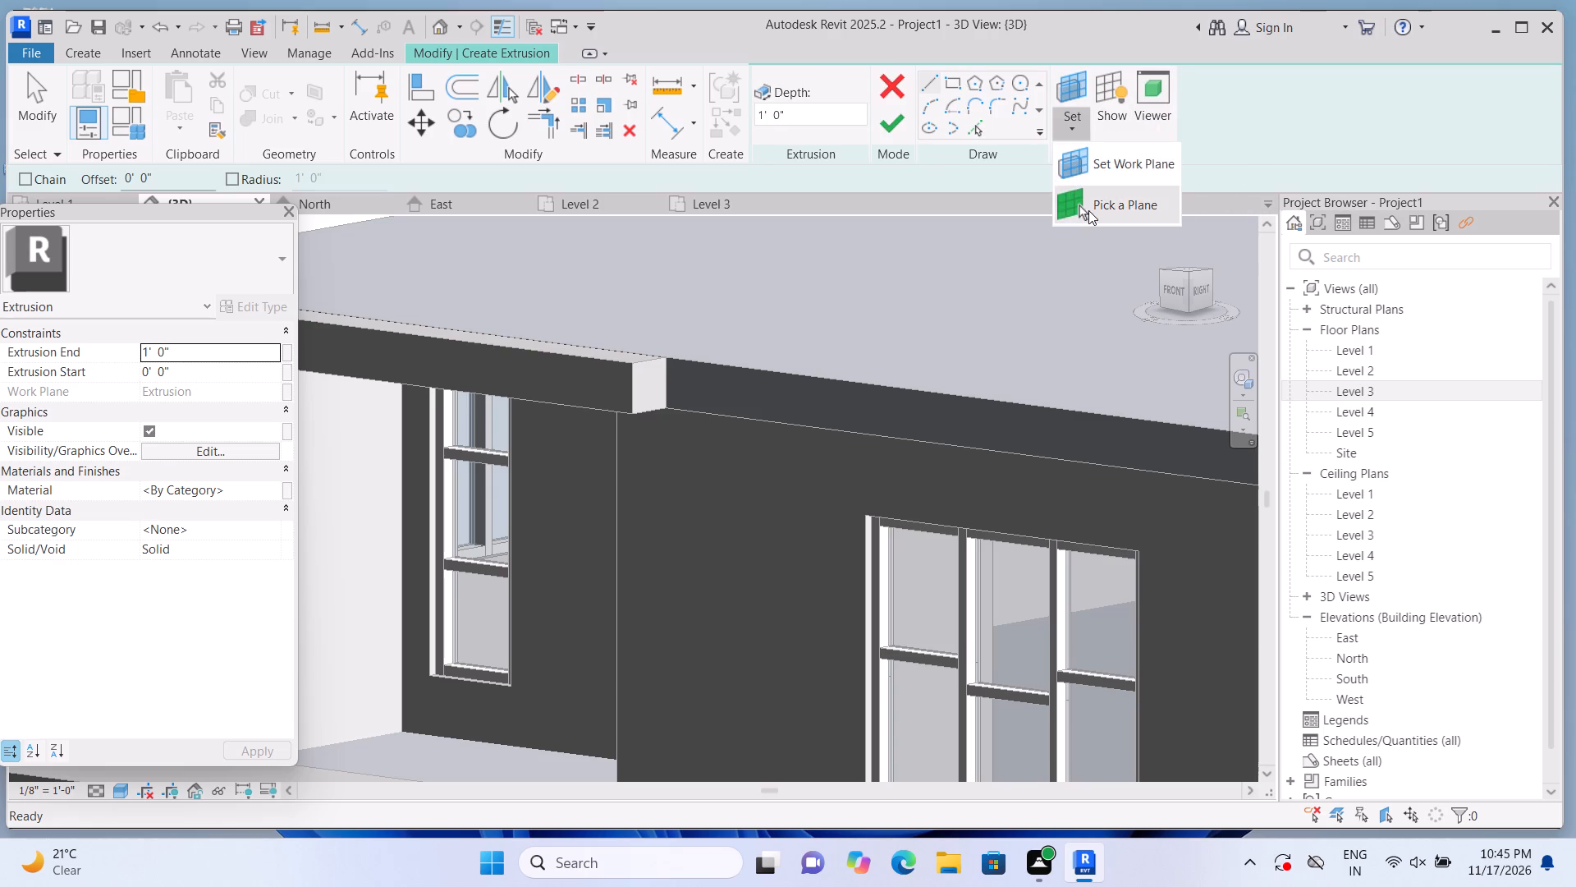
{"action": "scroll", "coordinate": [1088, 210], "scroll_direction": "down", "scroll_amount": 3}
{"action": "scroll", "coordinate": [739, 466], "scroll_direction": "down", "scroll_amount": 2}
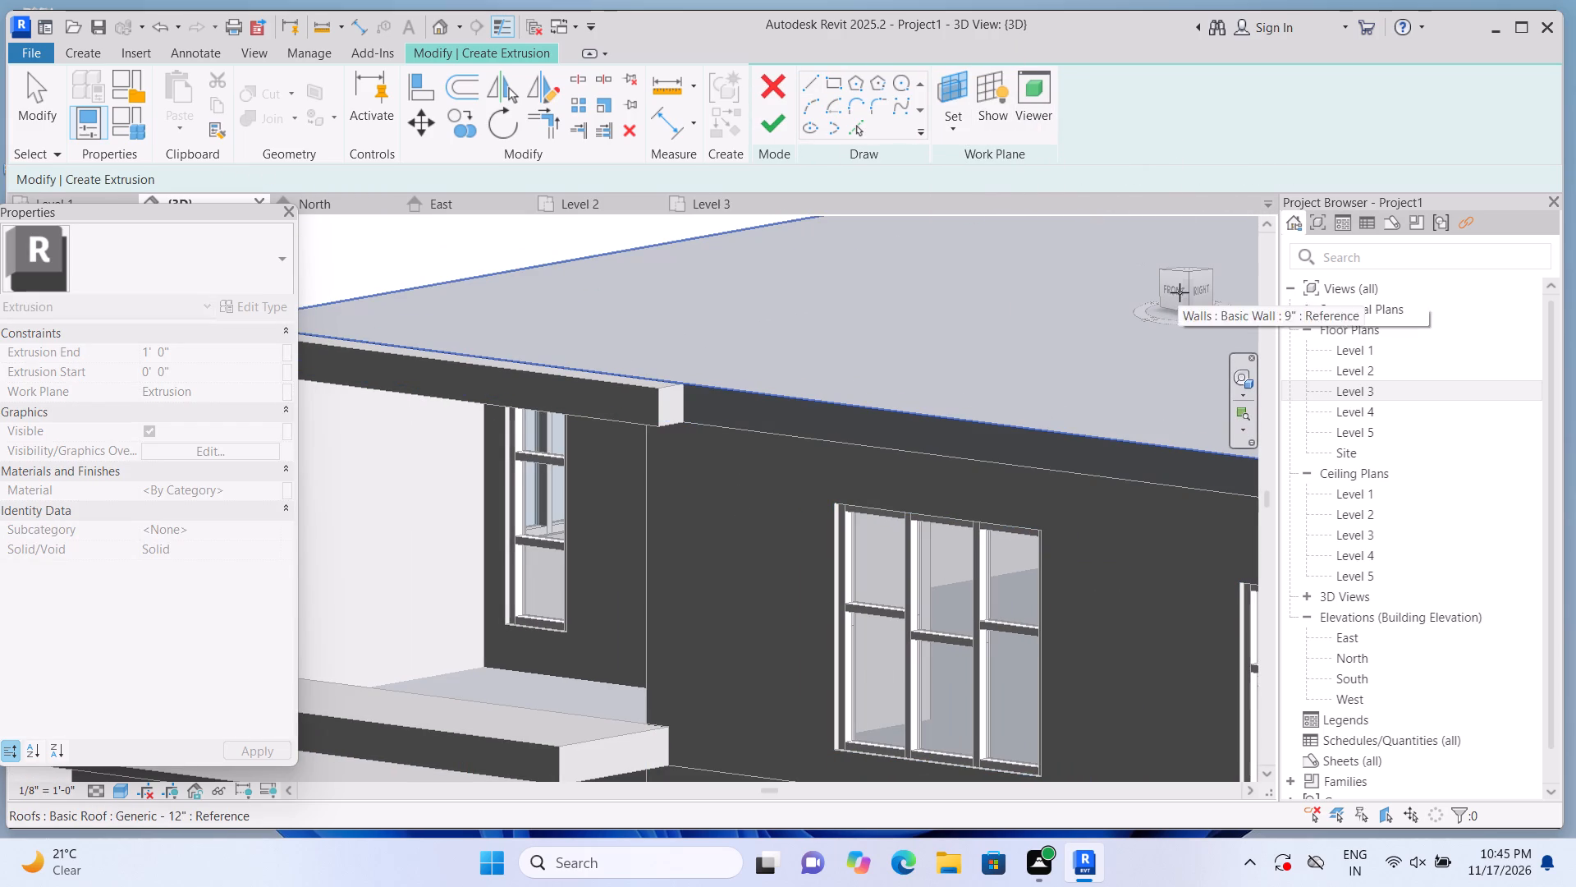
{"action": "key", "text": "Escape"}
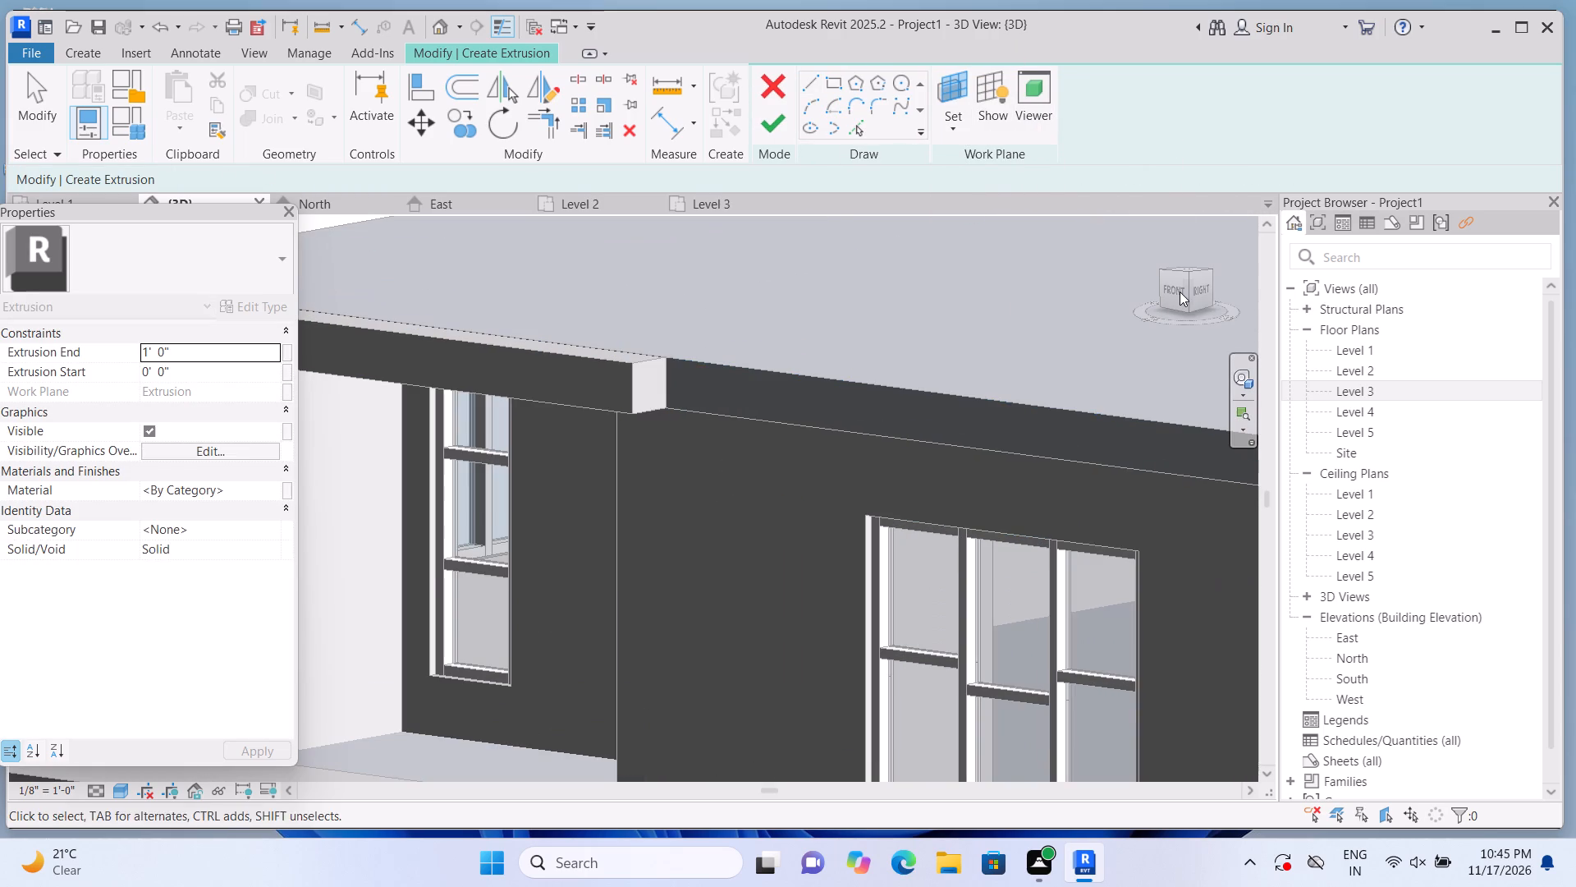
{"action": "left_click", "coordinate": [1180, 292]}
{"action": "left_click", "coordinate": [1180, 291]}
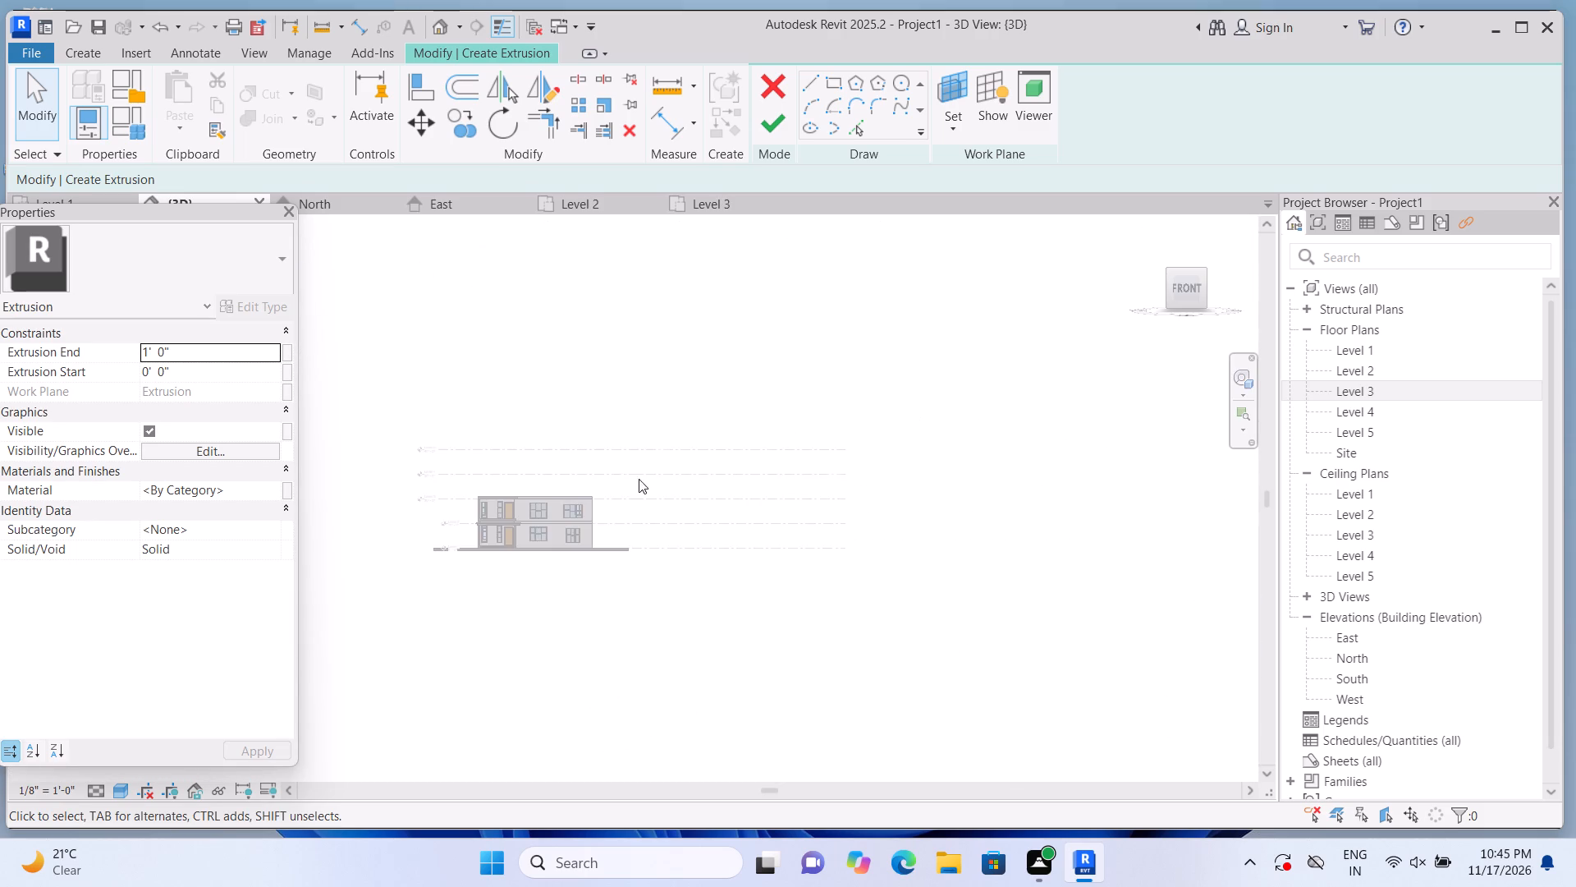
{"action": "scroll", "coordinate": [546, 503], "scroll_direction": "up", "scroll_amount": 18}
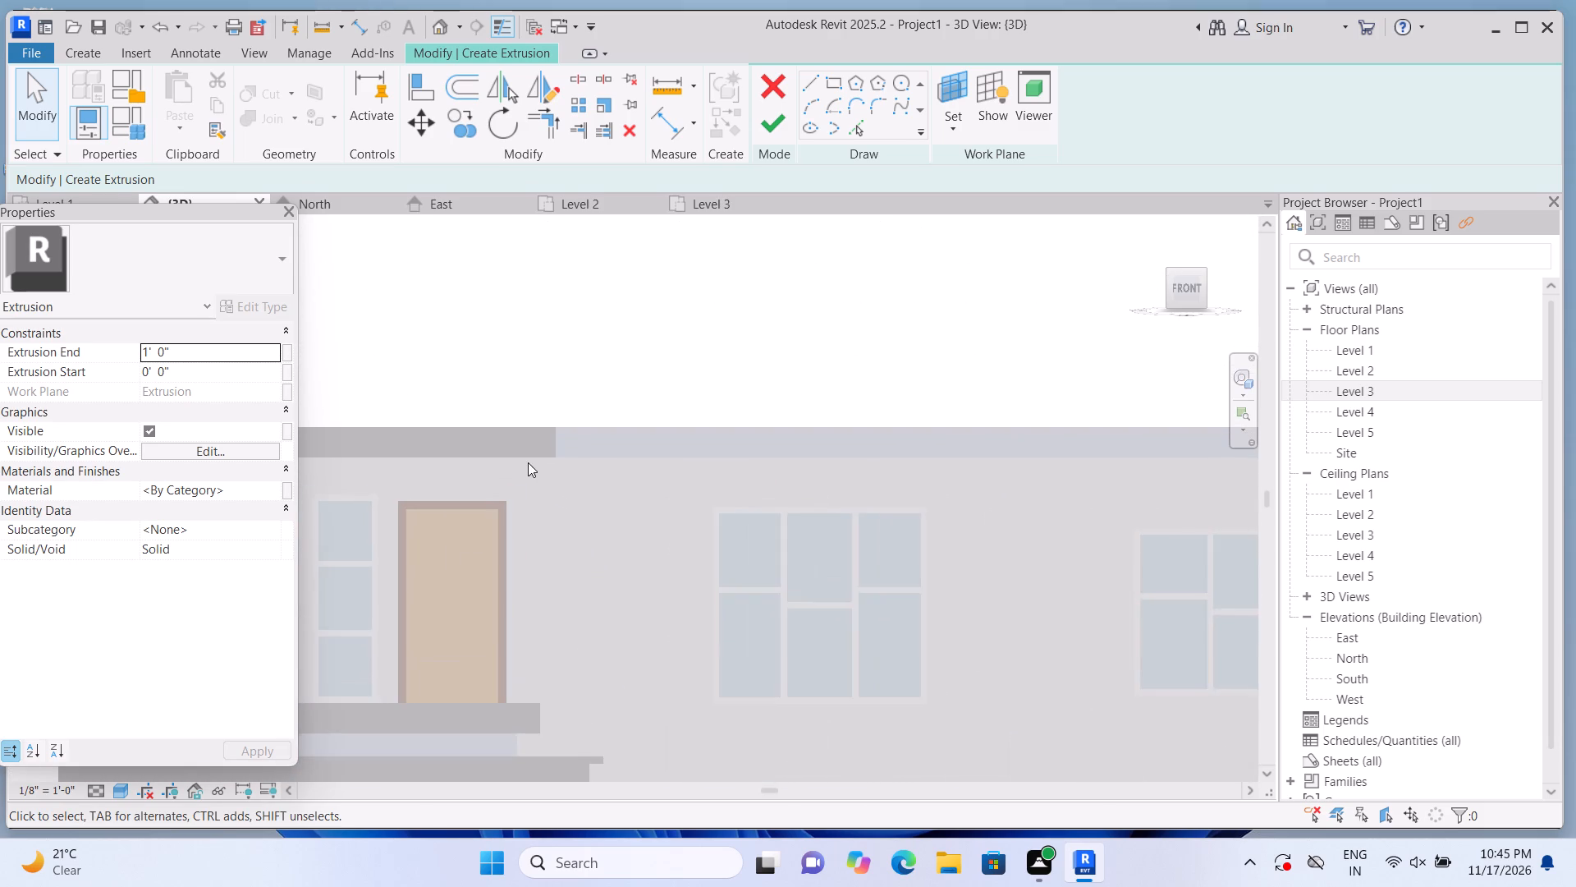
{"action": "left_click", "coordinate": [99, 59]}
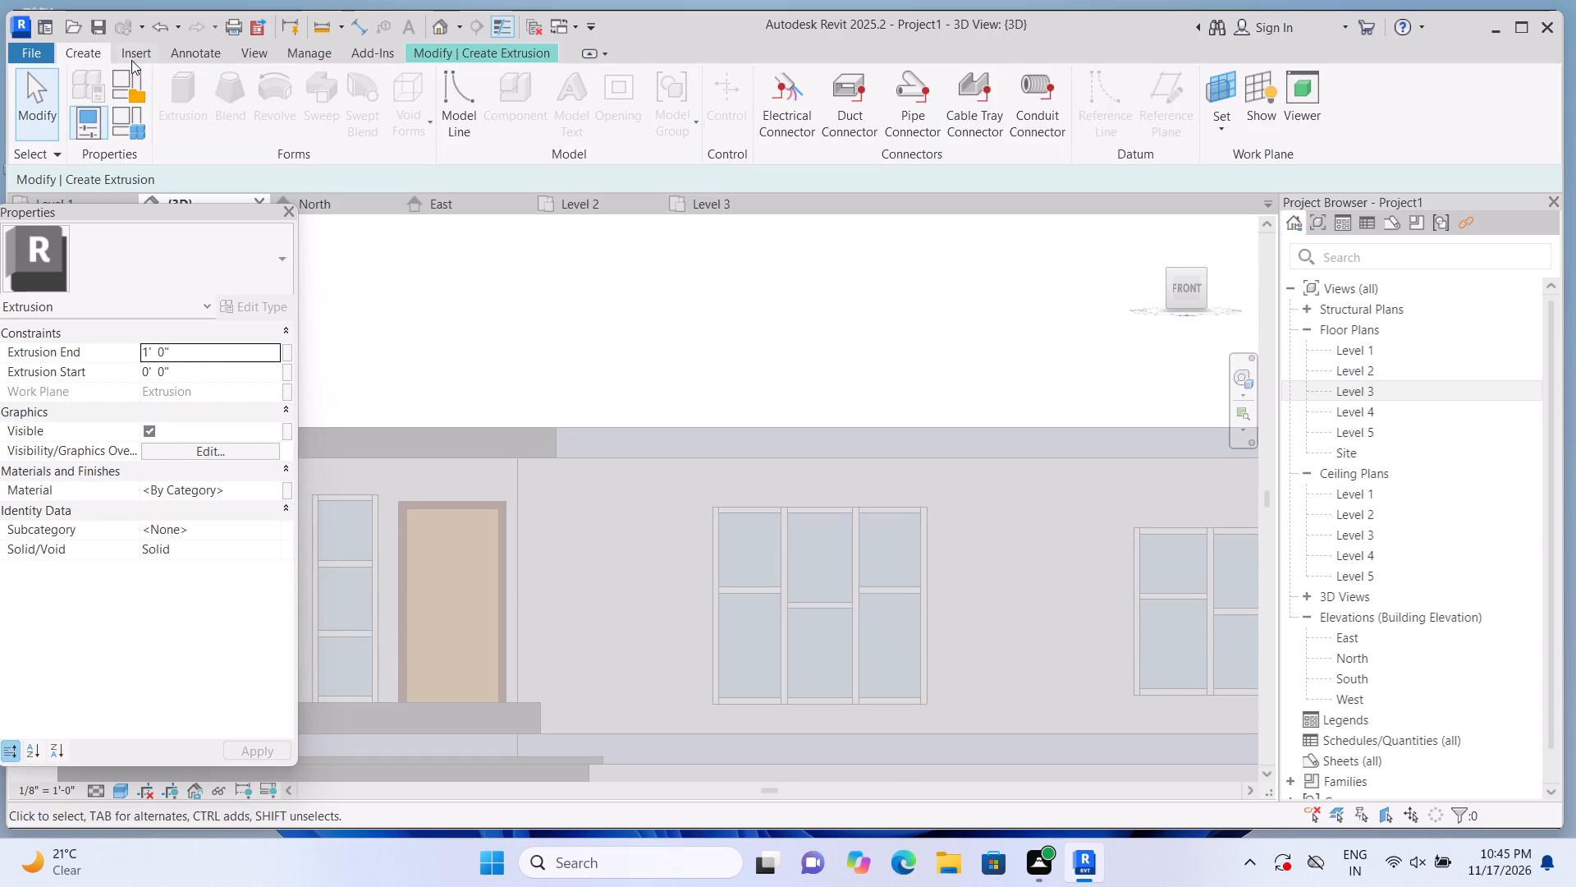
{"action": "left_click", "coordinate": [520, 47]}
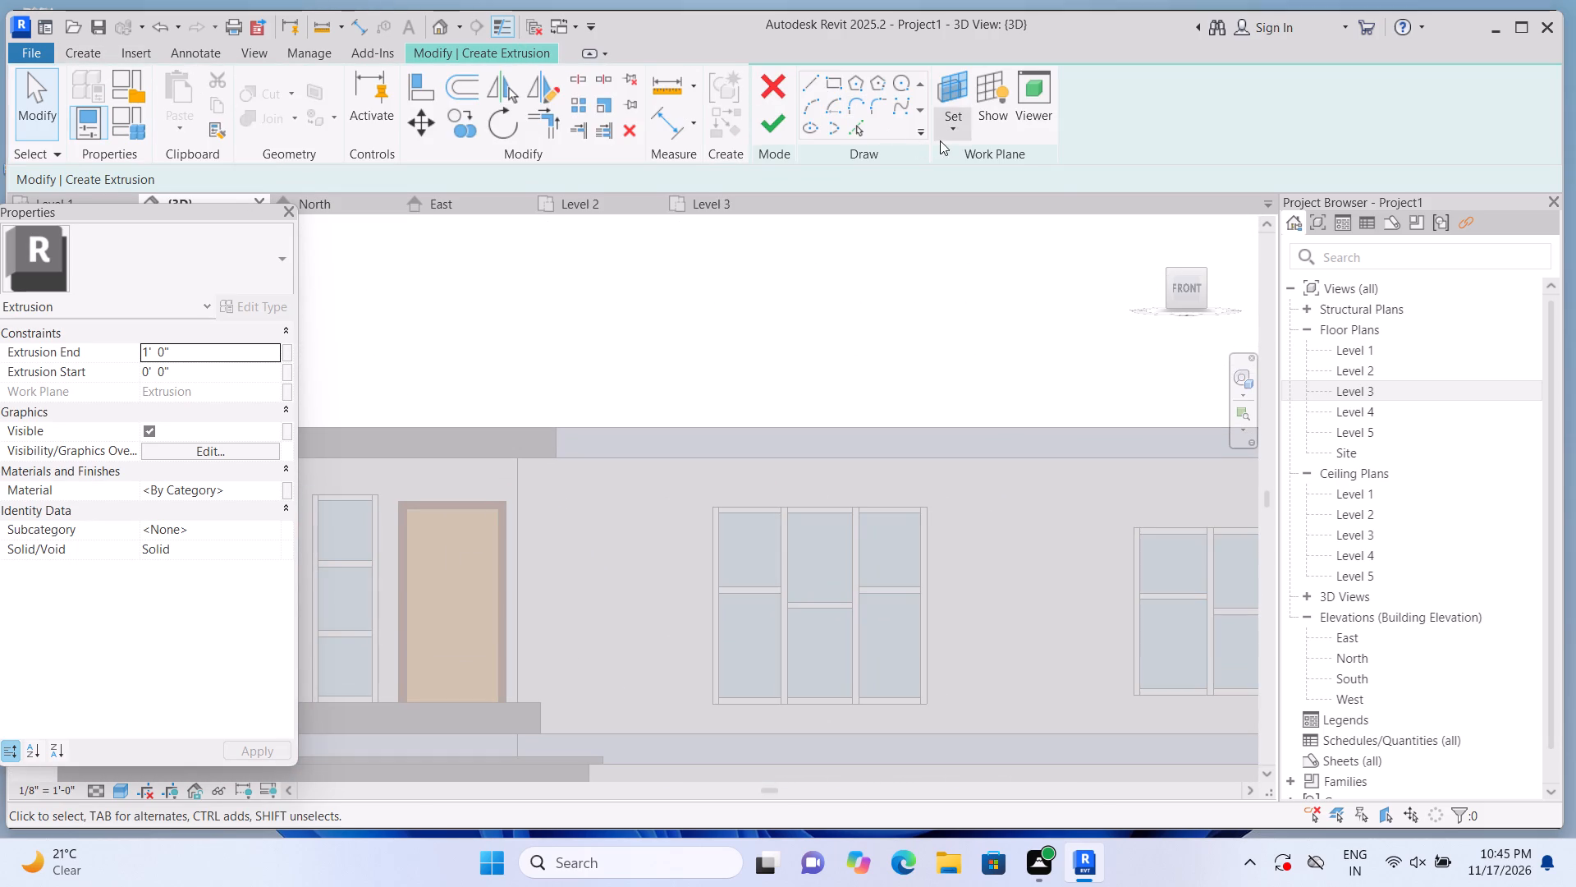
{"action": "left_click", "coordinate": [949, 135]}
{"action": "left_click", "coordinate": [979, 209]}
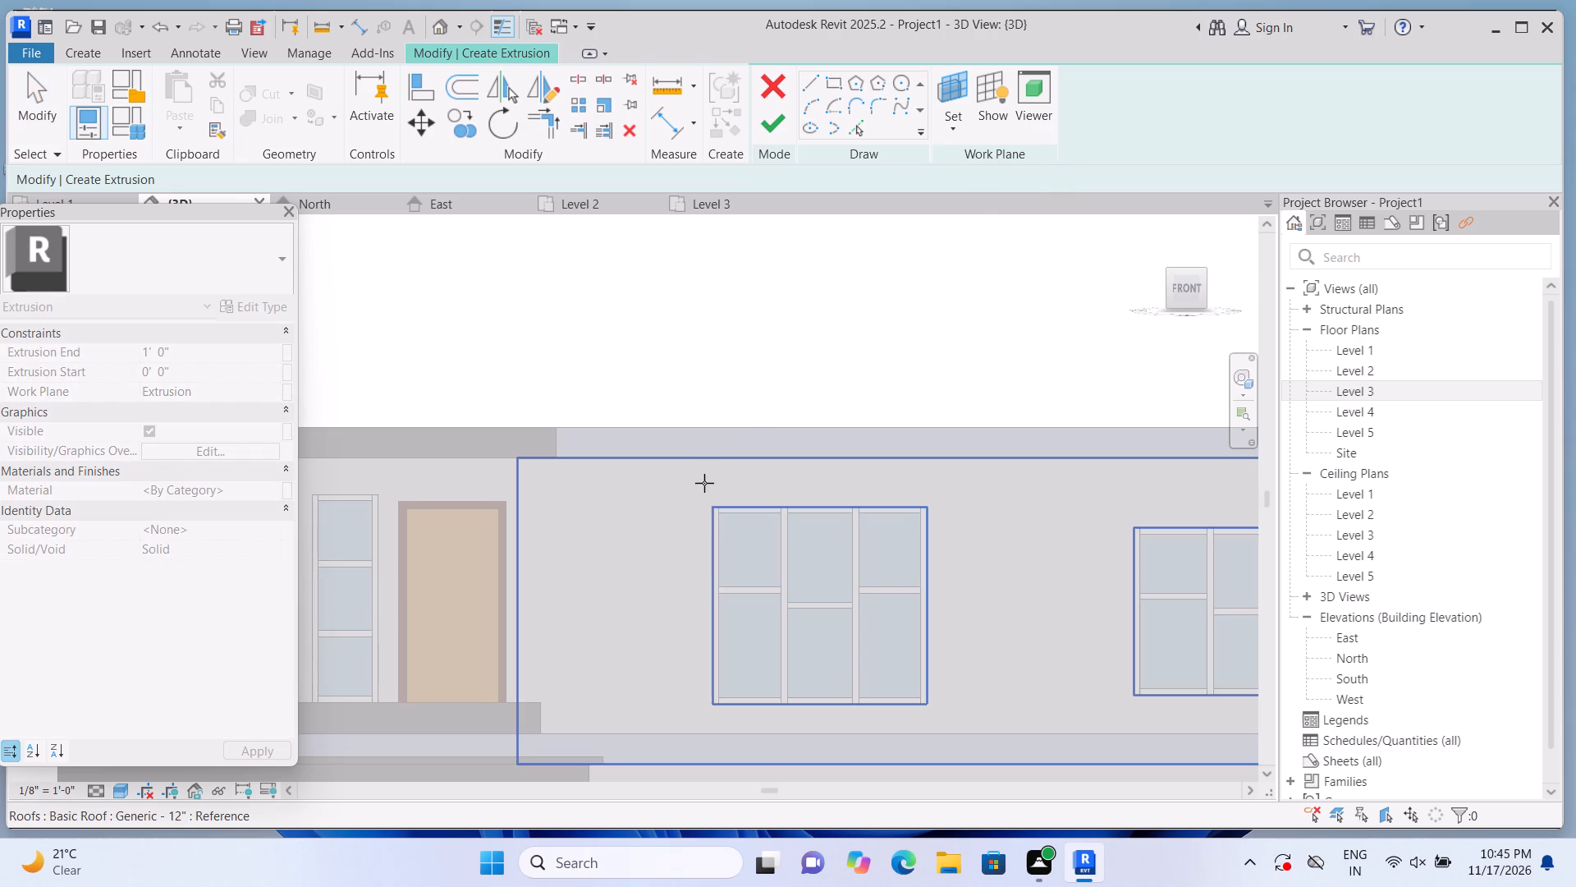
{"action": "left_click", "coordinate": [685, 507]}
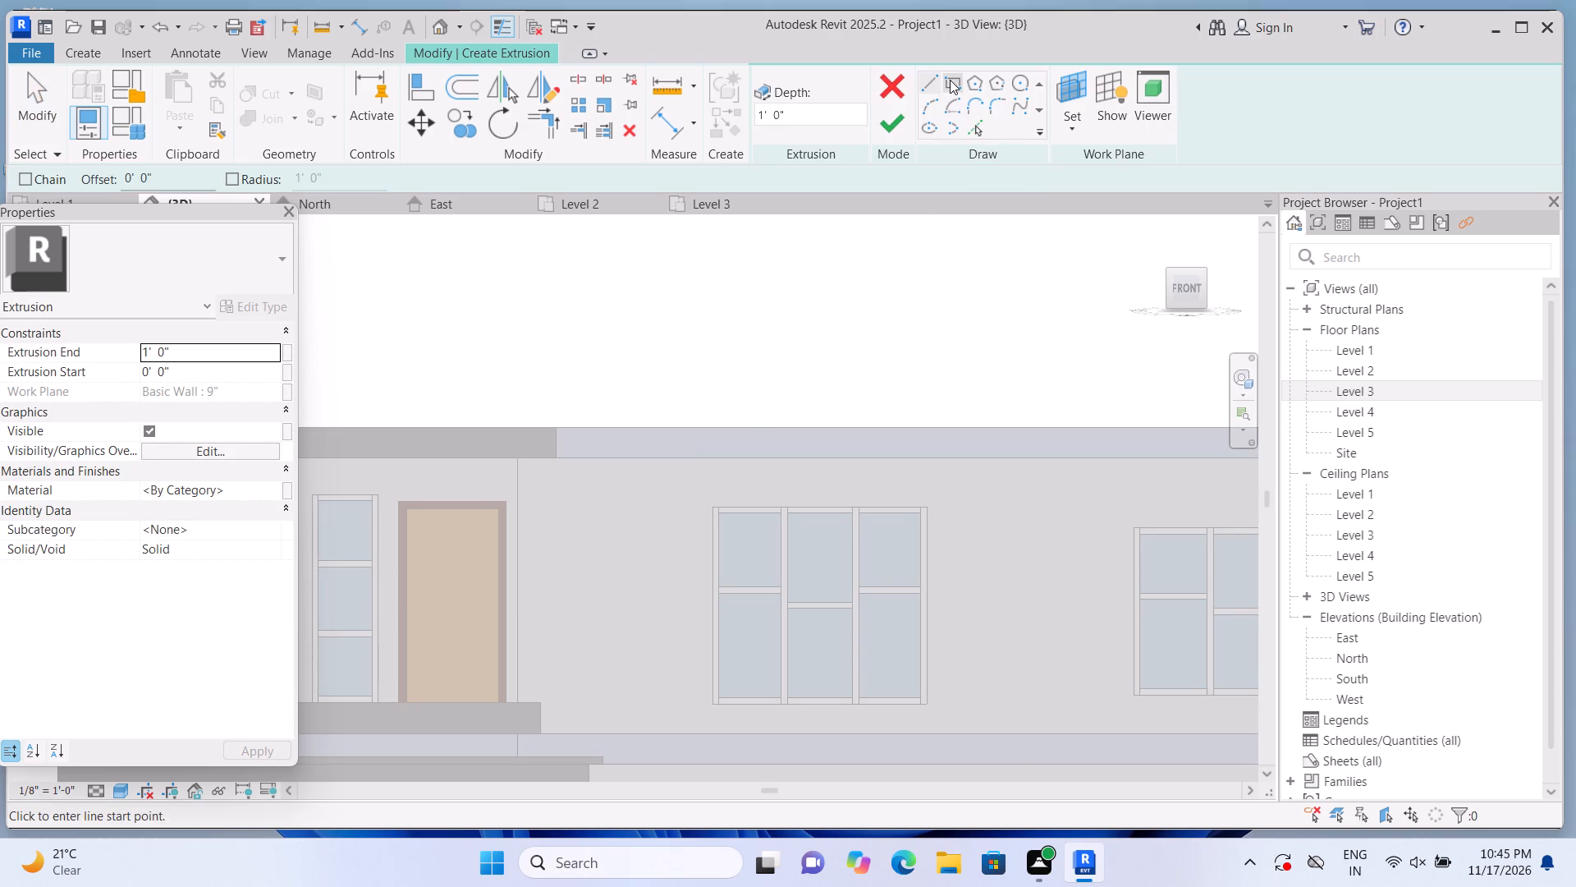
{"action": "left_click", "coordinate": [950, 80]}
{"action": "left_click", "coordinate": [520, 461]}
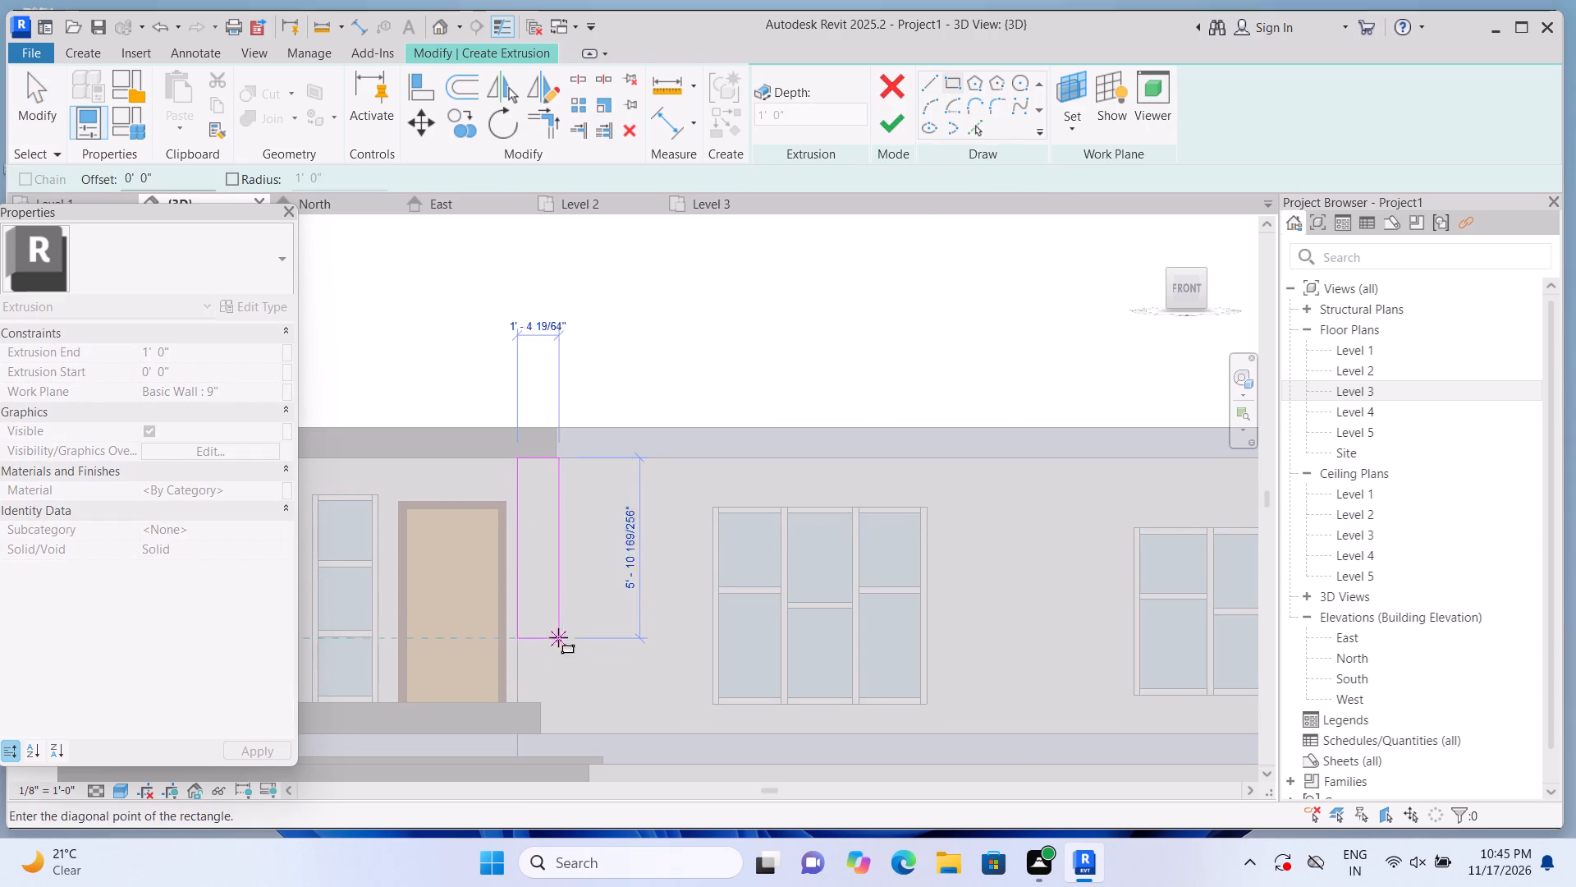
{"action": "left_click", "coordinate": [552, 705]}
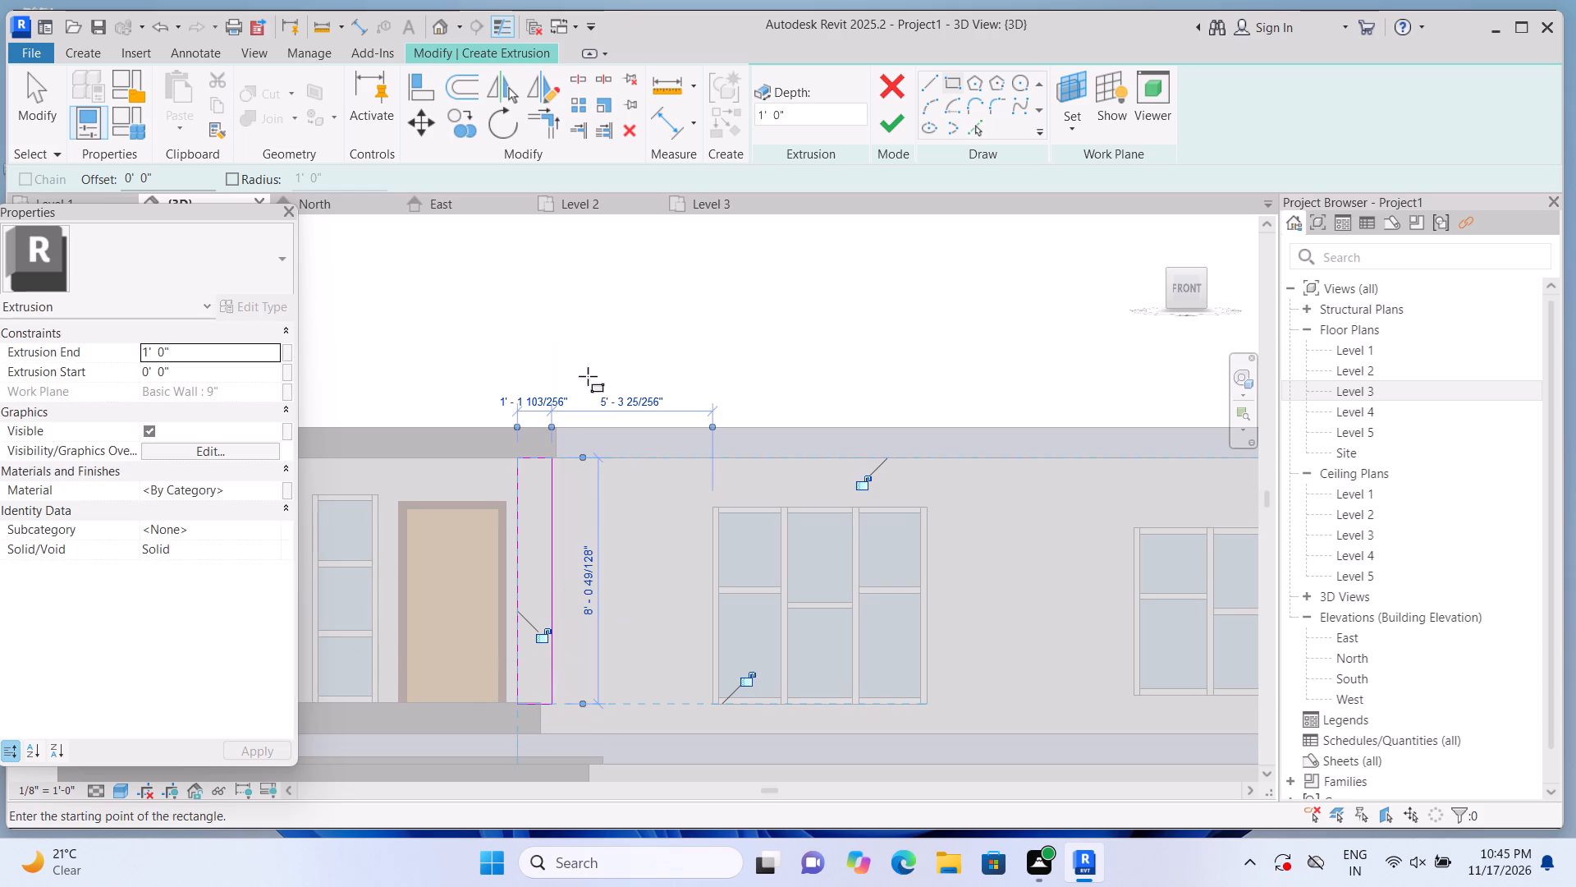
{"action": "left_click", "coordinate": [908, 108]}
{"action": "scroll", "coordinate": [484, 482], "scroll_direction": "up", "scroll_amount": 2}
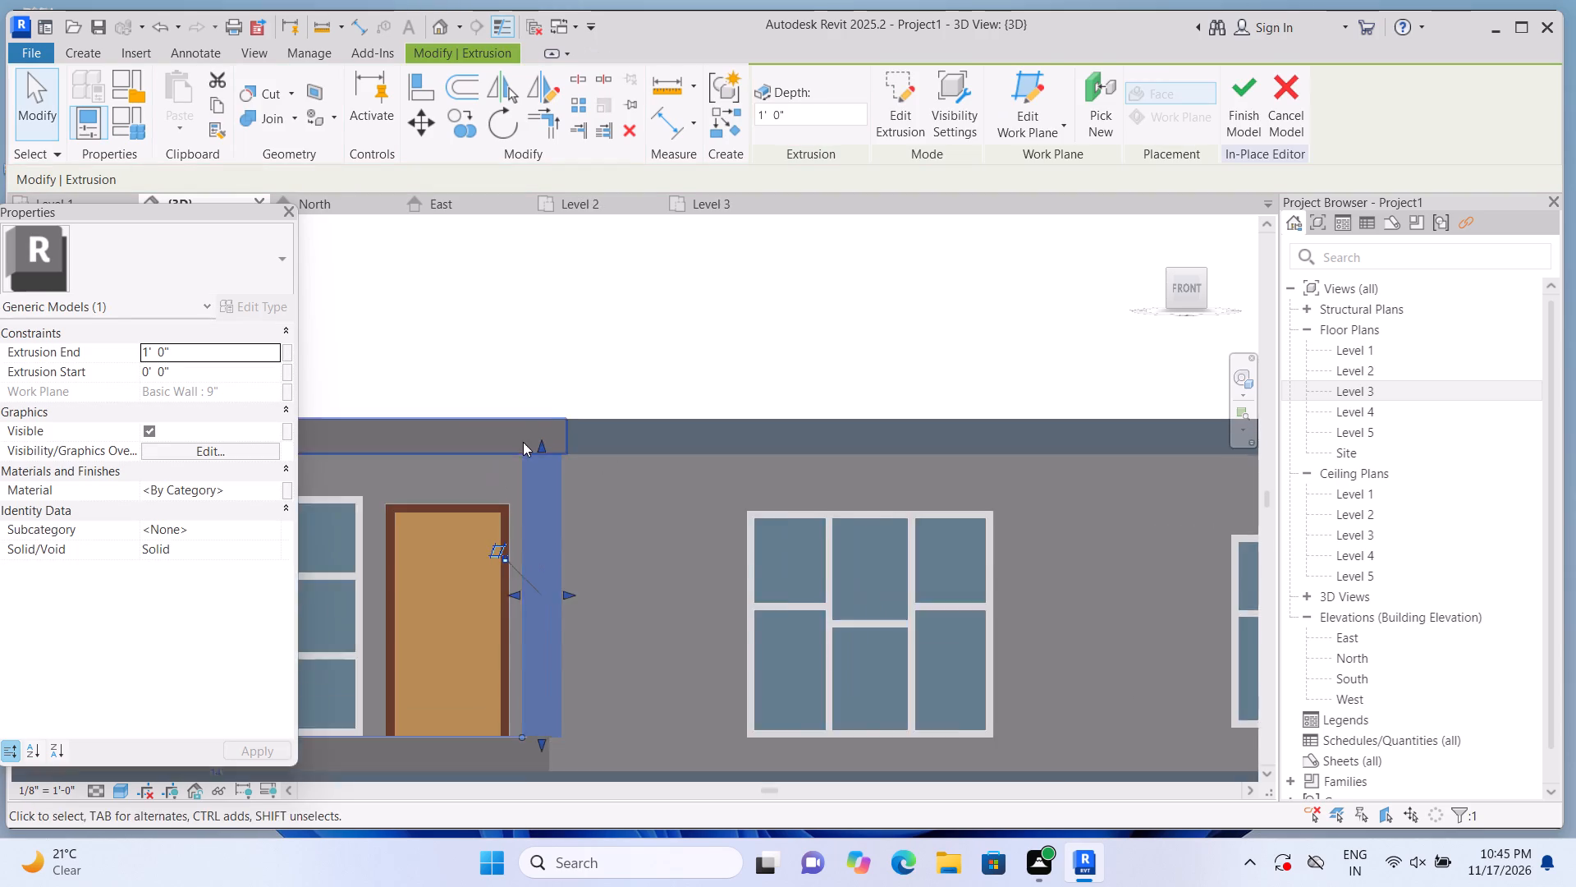
Pull the top beam's end back in line with the outer edge of the new pier beside the upper door.
{"action": "scroll", "coordinate": [523, 442], "scroll_direction": "up", "scroll_amount": 4}
{"action": "left_click", "coordinate": [582, 436]}
{"action": "scroll", "coordinate": [592, 446], "scroll_direction": "up", "scroll_amount": 3}
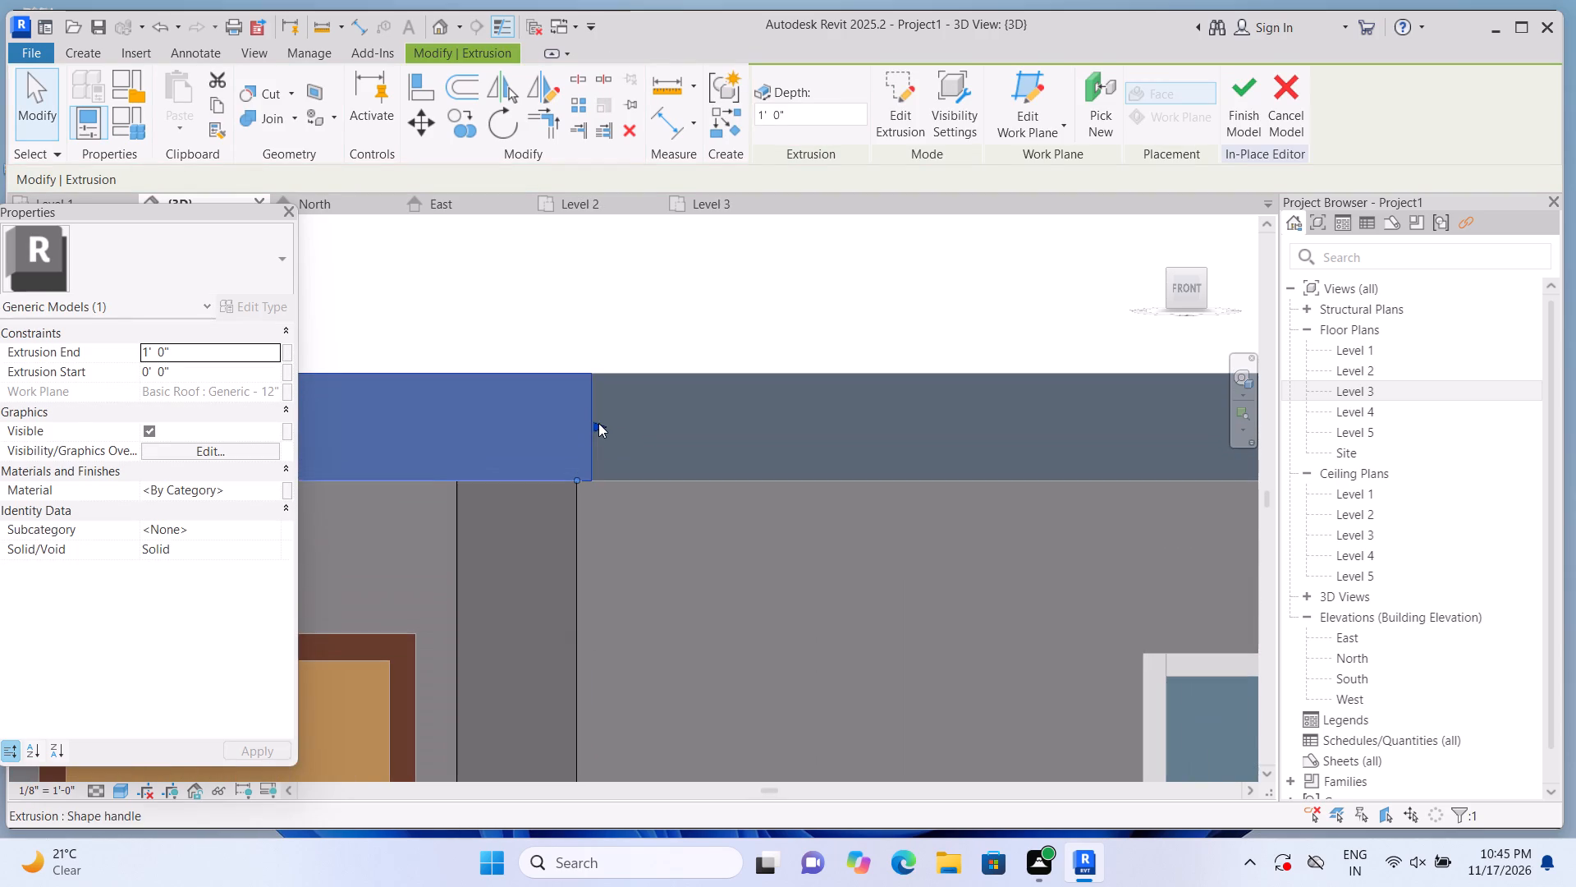
{"action": "left_click_drag", "start_coordinate": [598, 423], "coordinate": [580, 425]}
{"action": "scroll", "coordinate": [598, 385], "scroll_direction": "down", "scroll_amount": 8}
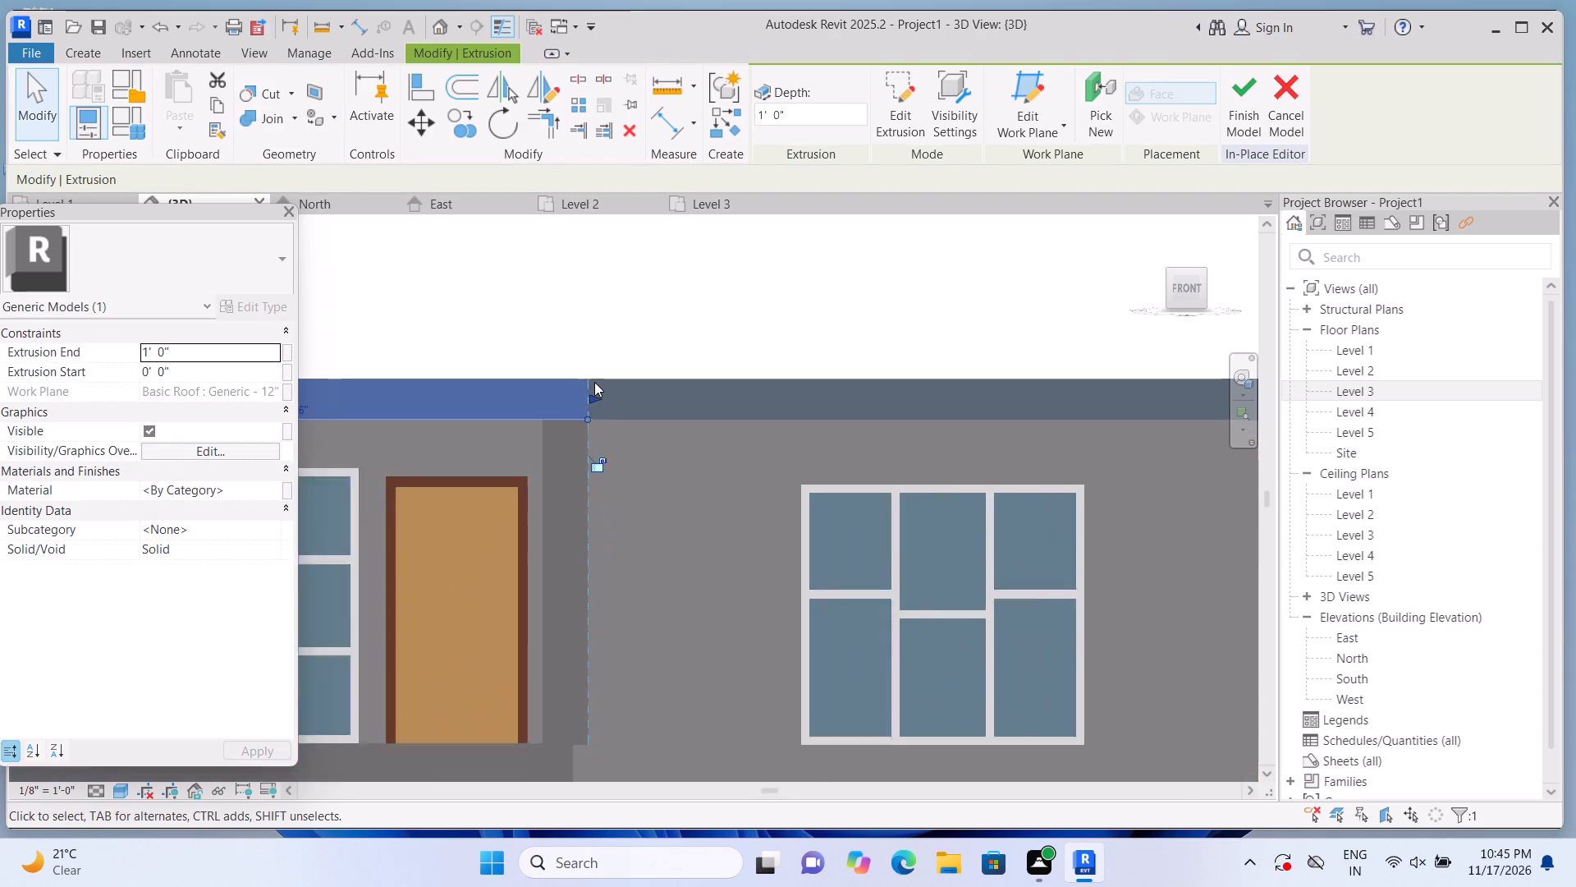
Extend the lower band's end in line with the outer edge of the pier beside the upper door.
{"action": "scroll", "coordinate": [594, 382], "scroll_direction": "down", "scroll_amount": 1}
{"action": "scroll", "coordinate": [599, 686], "scroll_direction": "up", "scroll_amount": 5}
{"action": "left_click", "coordinate": [557, 660]}
{"action": "scroll", "coordinate": [561, 660], "scroll_direction": "up", "scroll_amount": 2}
{"action": "left_click_drag", "start_coordinate": [582, 657], "coordinate": [602, 662]}
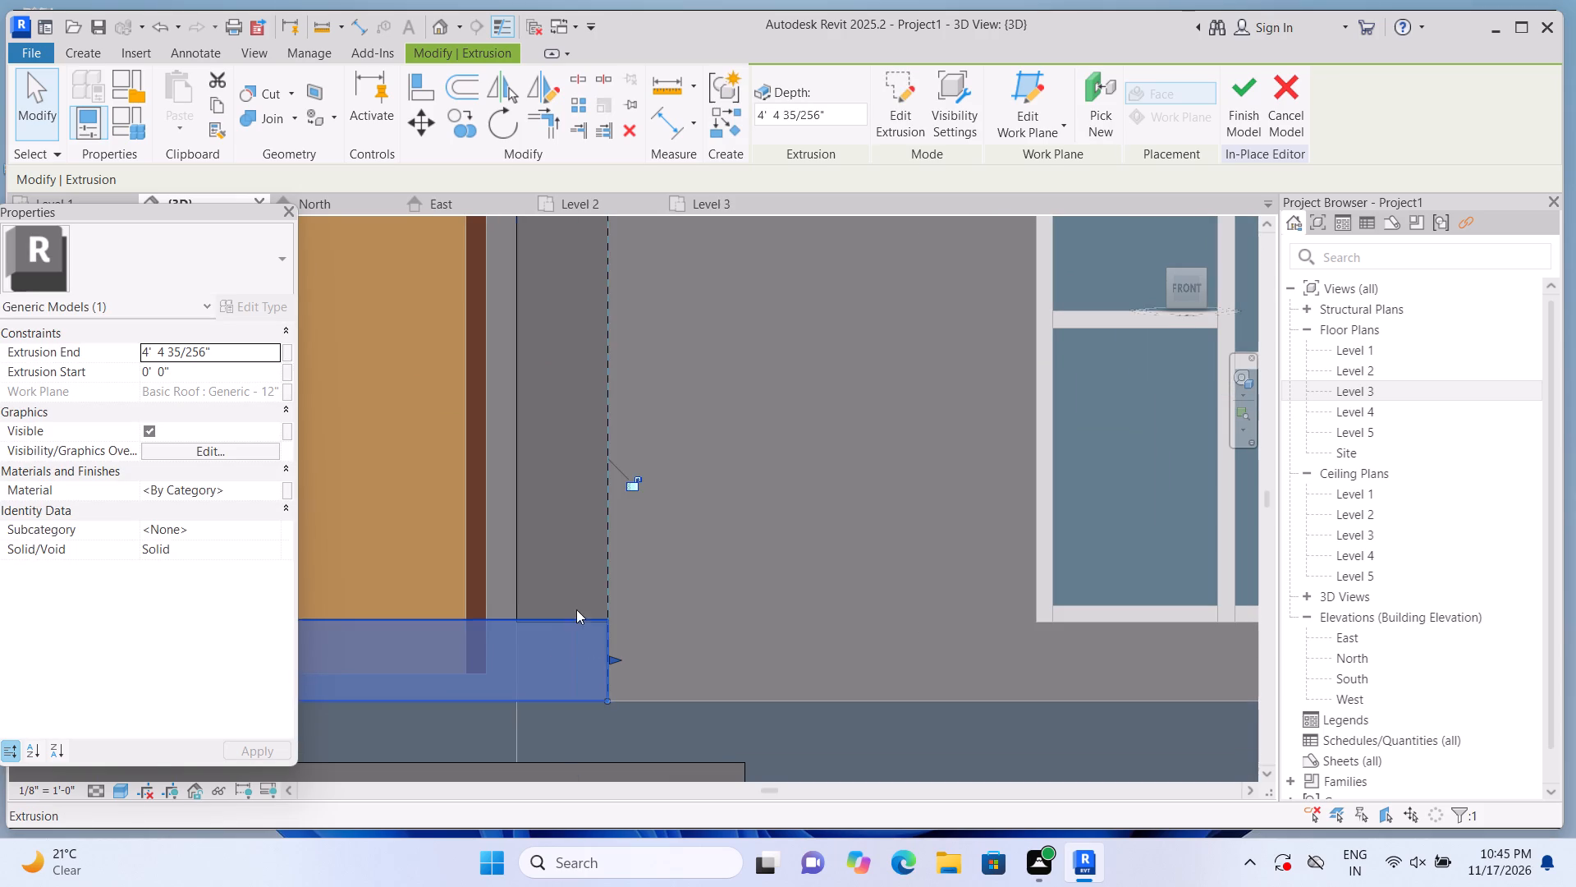
Examine the alignment of the pier, band and top beam from the front and in orbited 3D views.
{"action": "scroll", "coordinate": [570, 596], "scroll_direction": "down", "scroll_amount": 4}
{"action": "scroll", "coordinate": [567, 591], "scroll_direction": "up", "scroll_amount": 2}
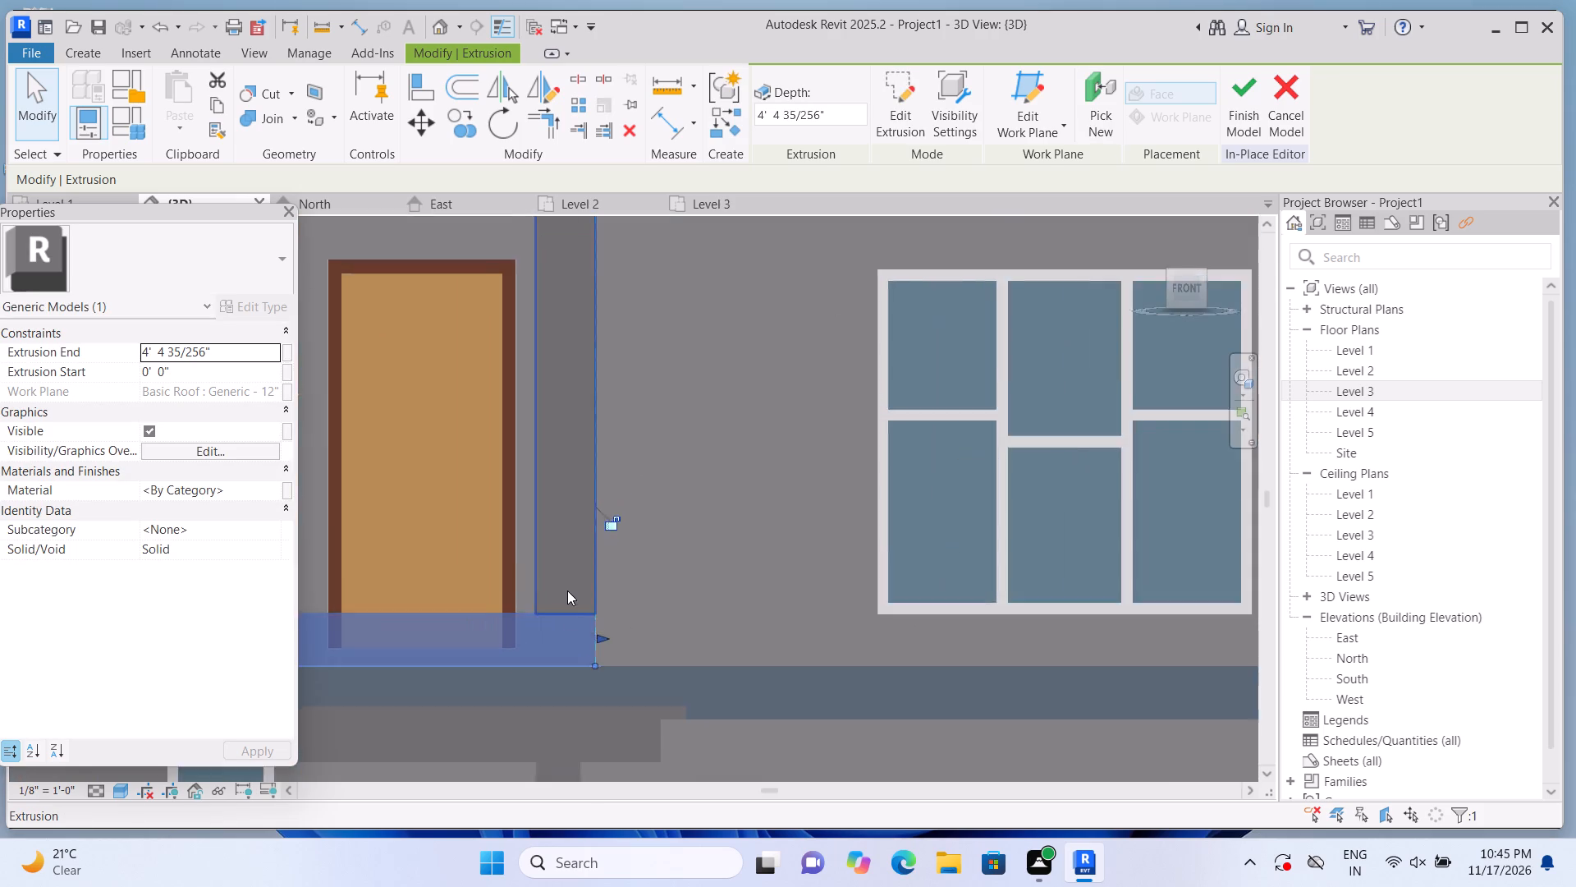
{"action": "scroll", "coordinate": [567, 591], "scroll_direction": "up", "scroll_amount": 1}
{"action": "left_click", "coordinate": [567, 591]}
{"action": "scroll", "coordinate": [567, 595], "scroll_direction": "down", "scroll_amount": 8}
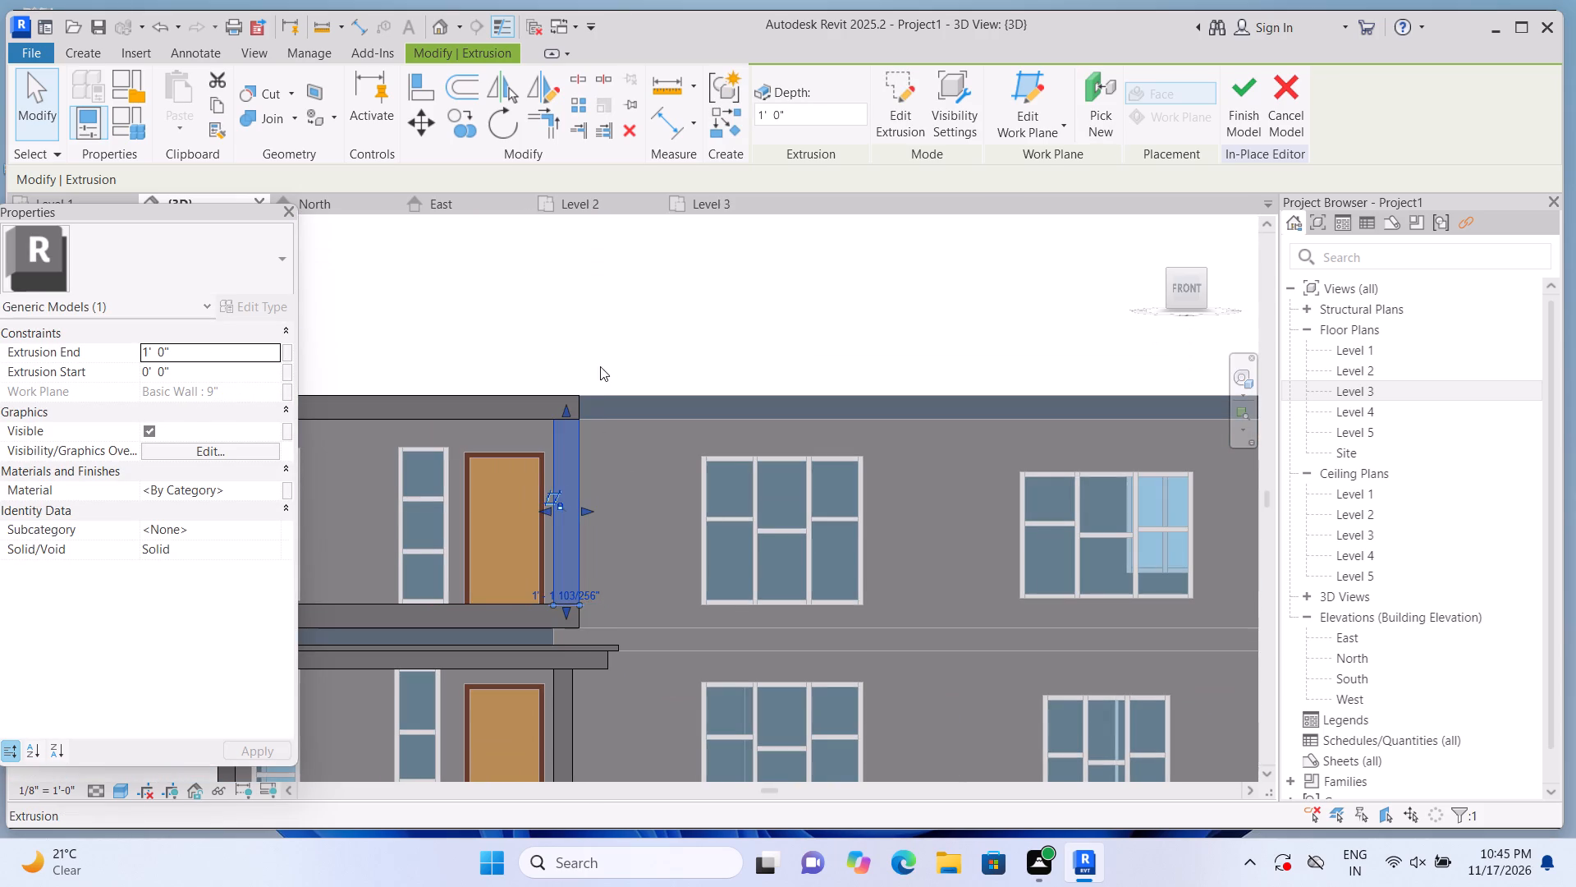
{"action": "left_click", "coordinate": [604, 342]}
{"action": "scroll", "coordinate": [532, 555], "scroll_direction": "up", "scroll_amount": 2}
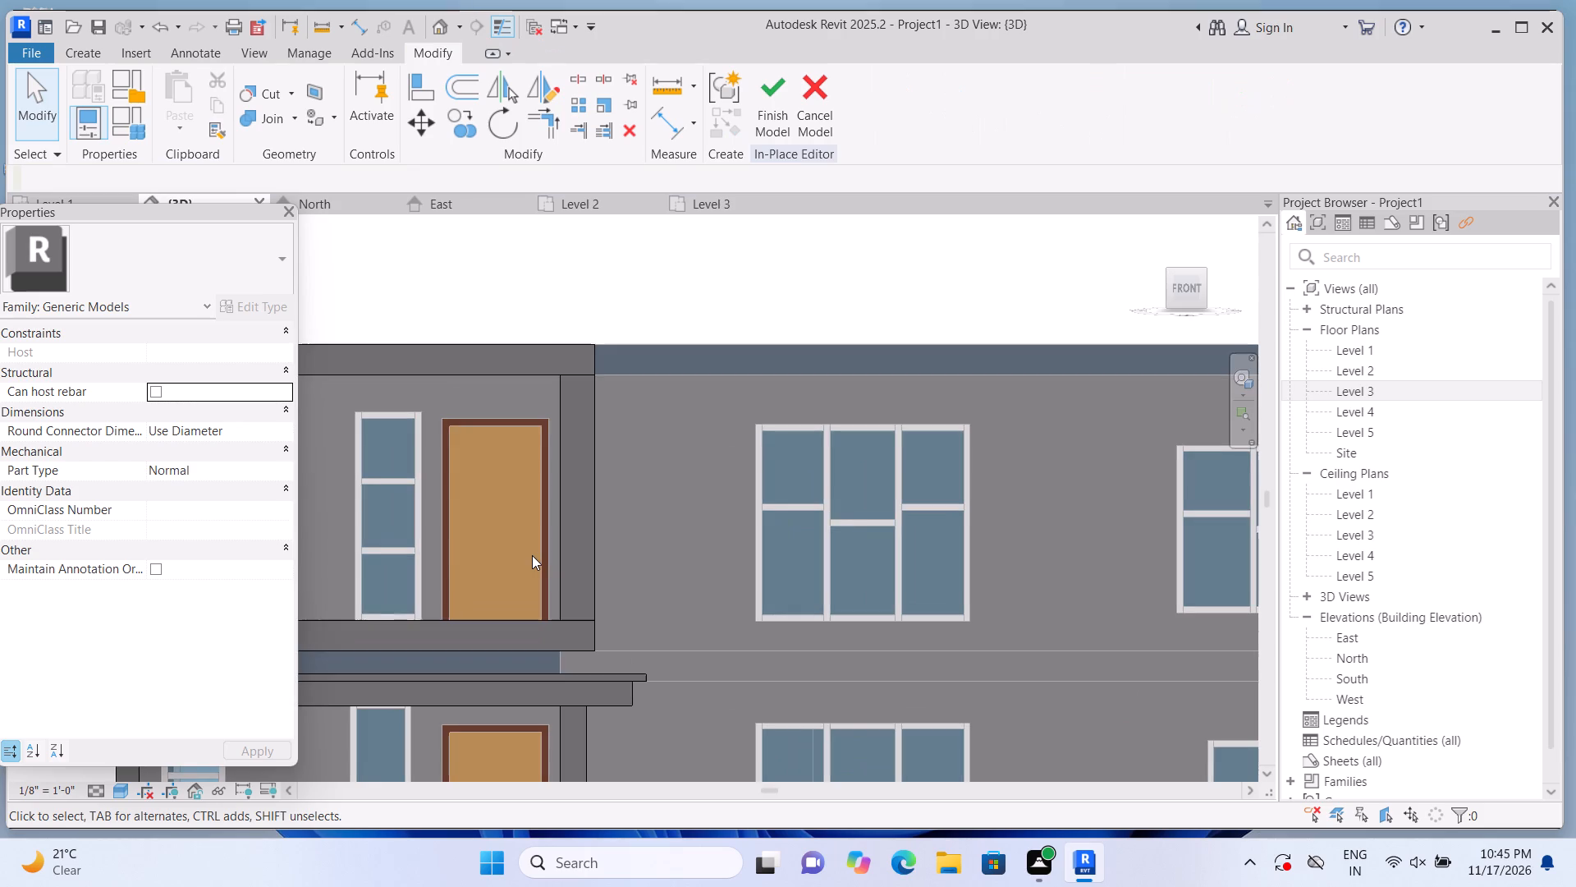
{"action": "scroll", "coordinate": [532, 555], "scroll_direction": "down", "scroll_amount": 4}
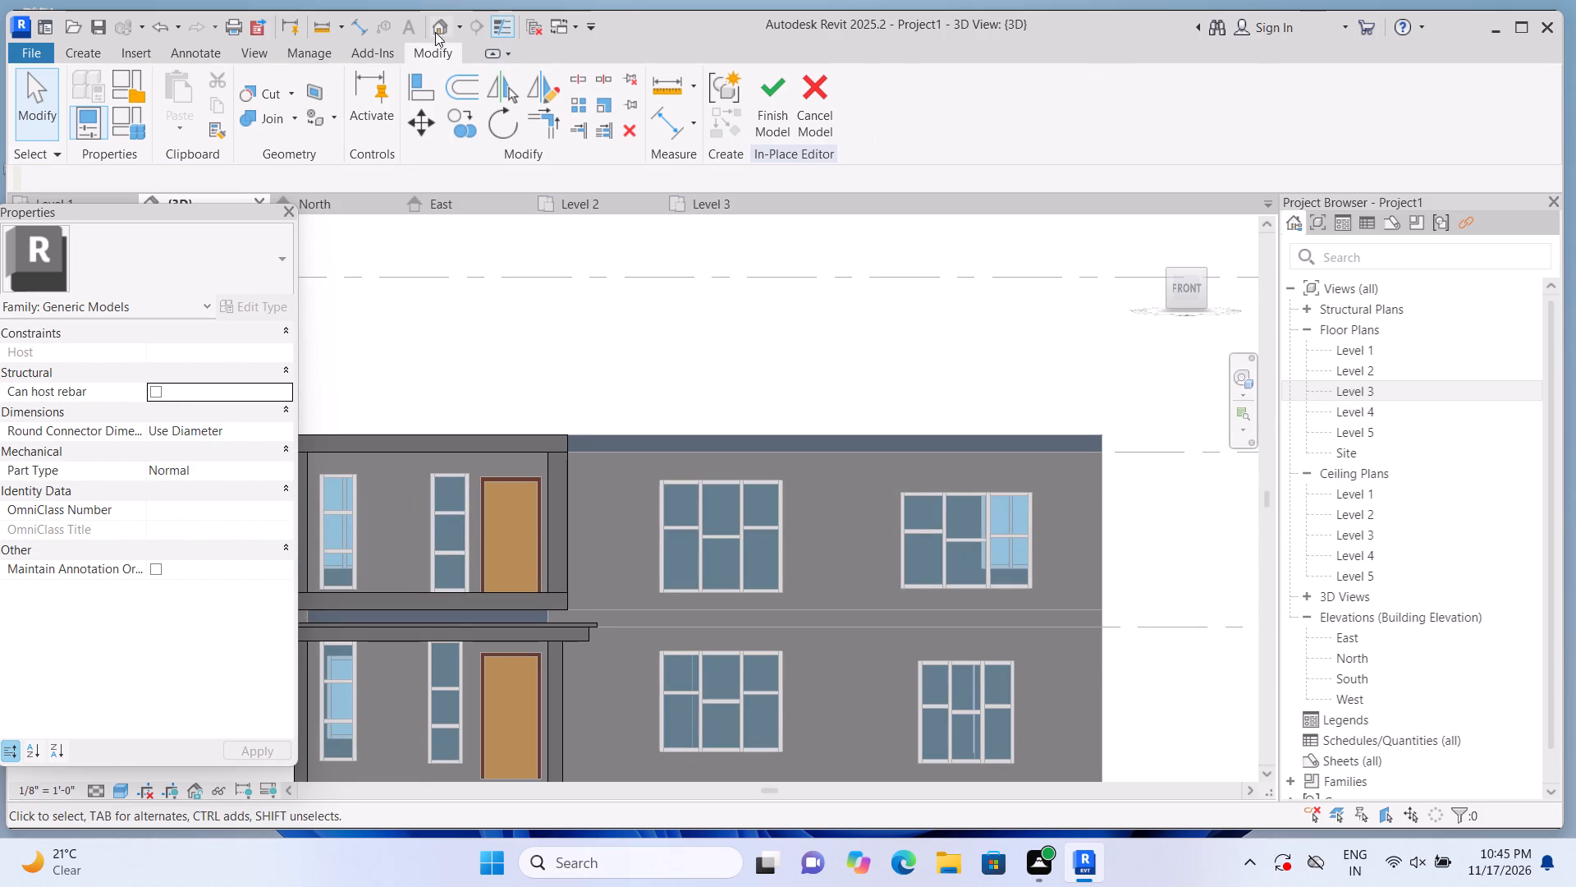
{"action": "left_click", "coordinate": [443, 25]}
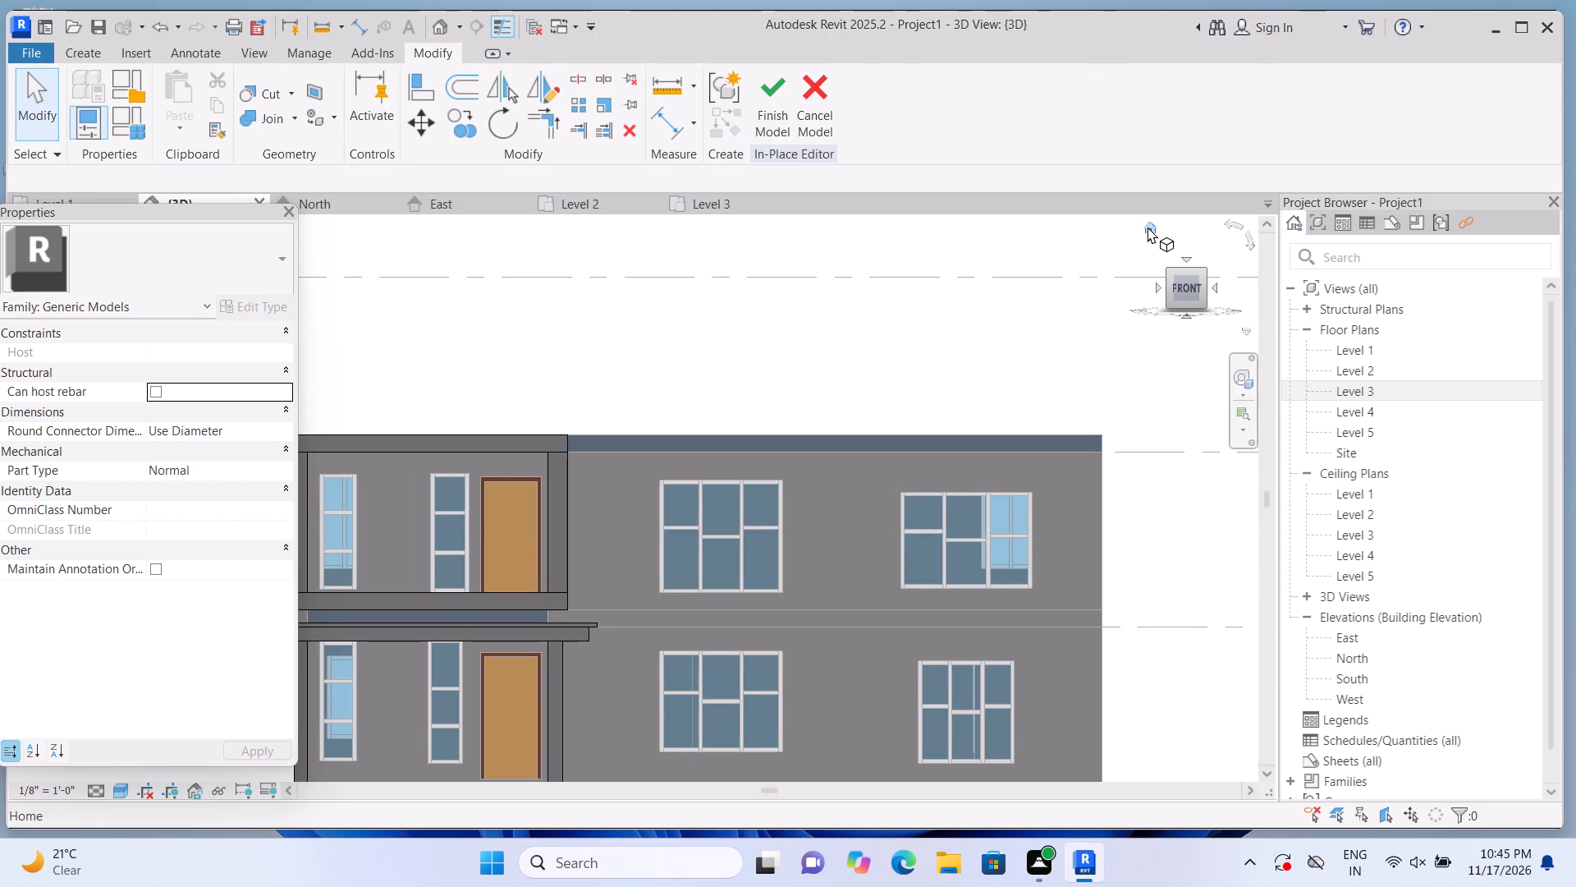
{"action": "left_click", "coordinate": [1148, 224]}
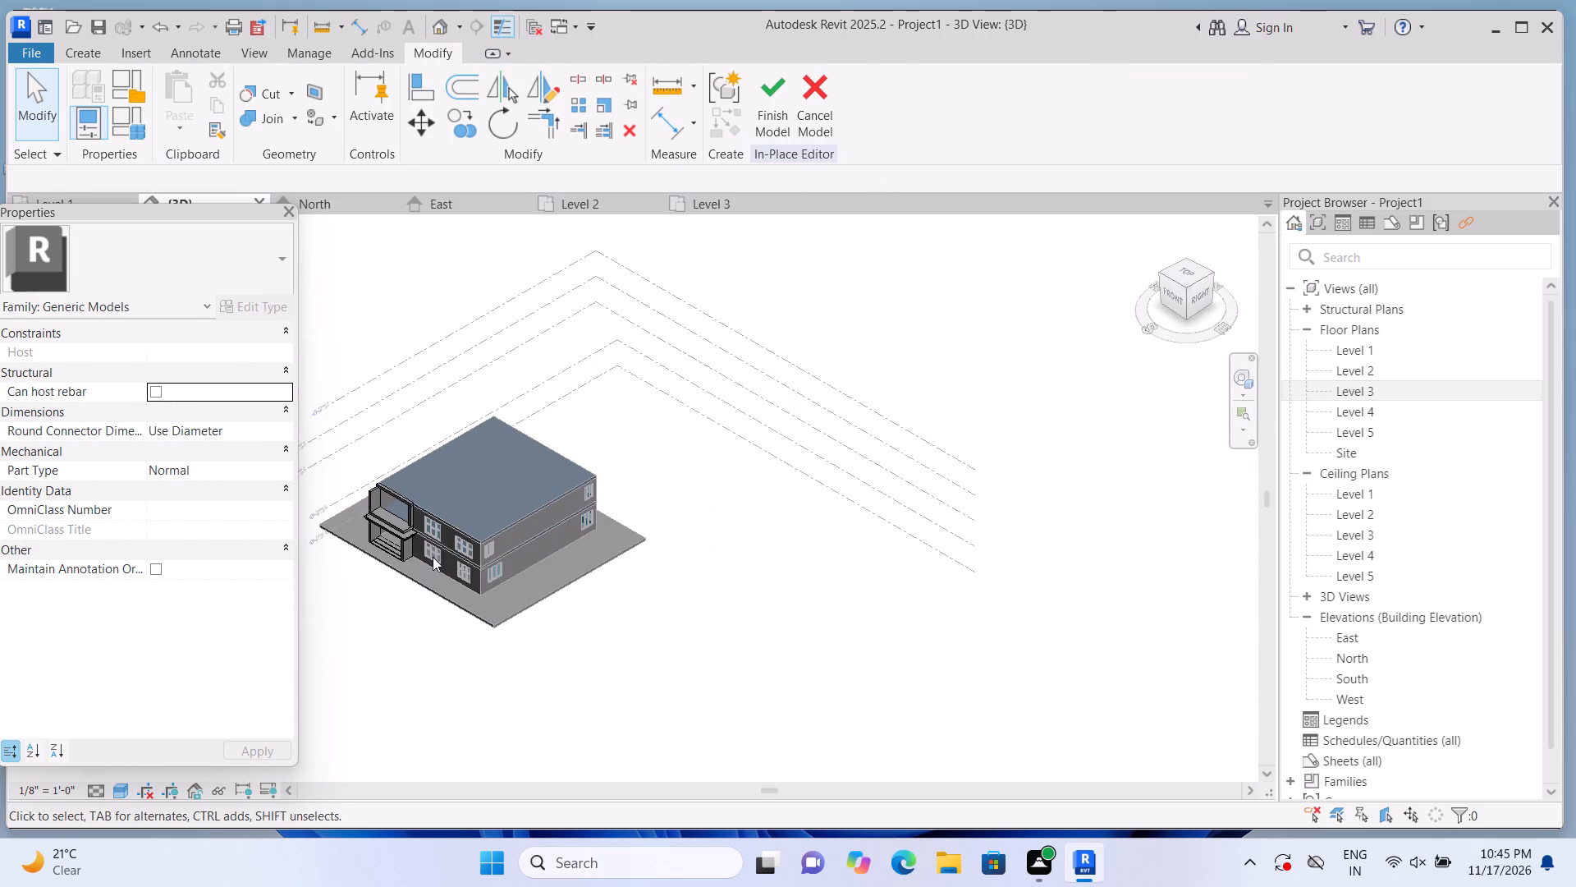
{"action": "scroll", "coordinate": [377, 549], "scroll_direction": "up", "scroll_amount": 11}
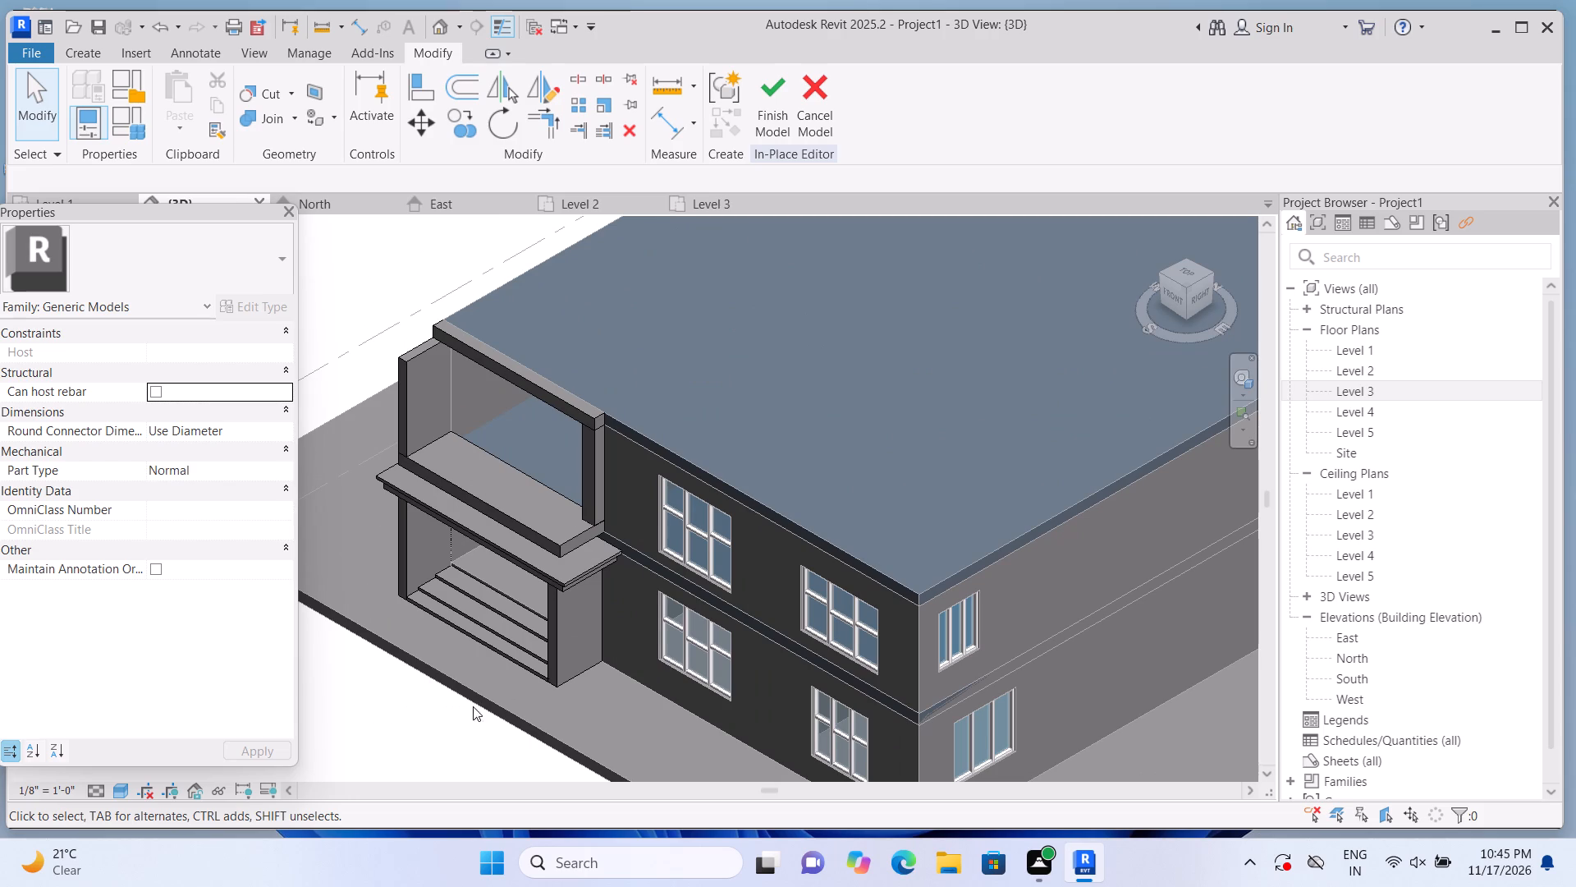
{"action": "scroll", "coordinate": [382, 679], "scroll_direction": "up", "scroll_amount": 1, "text": "shift"}
{"action": "scroll", "coordinate": [501, 673], "scroll_direction": "down", "scroll_amount": 5, "text": "shift"}
{"action": "scroll", "coordinate": [514, 663], "scroll_direction": "down", "scroll_amount": 3}
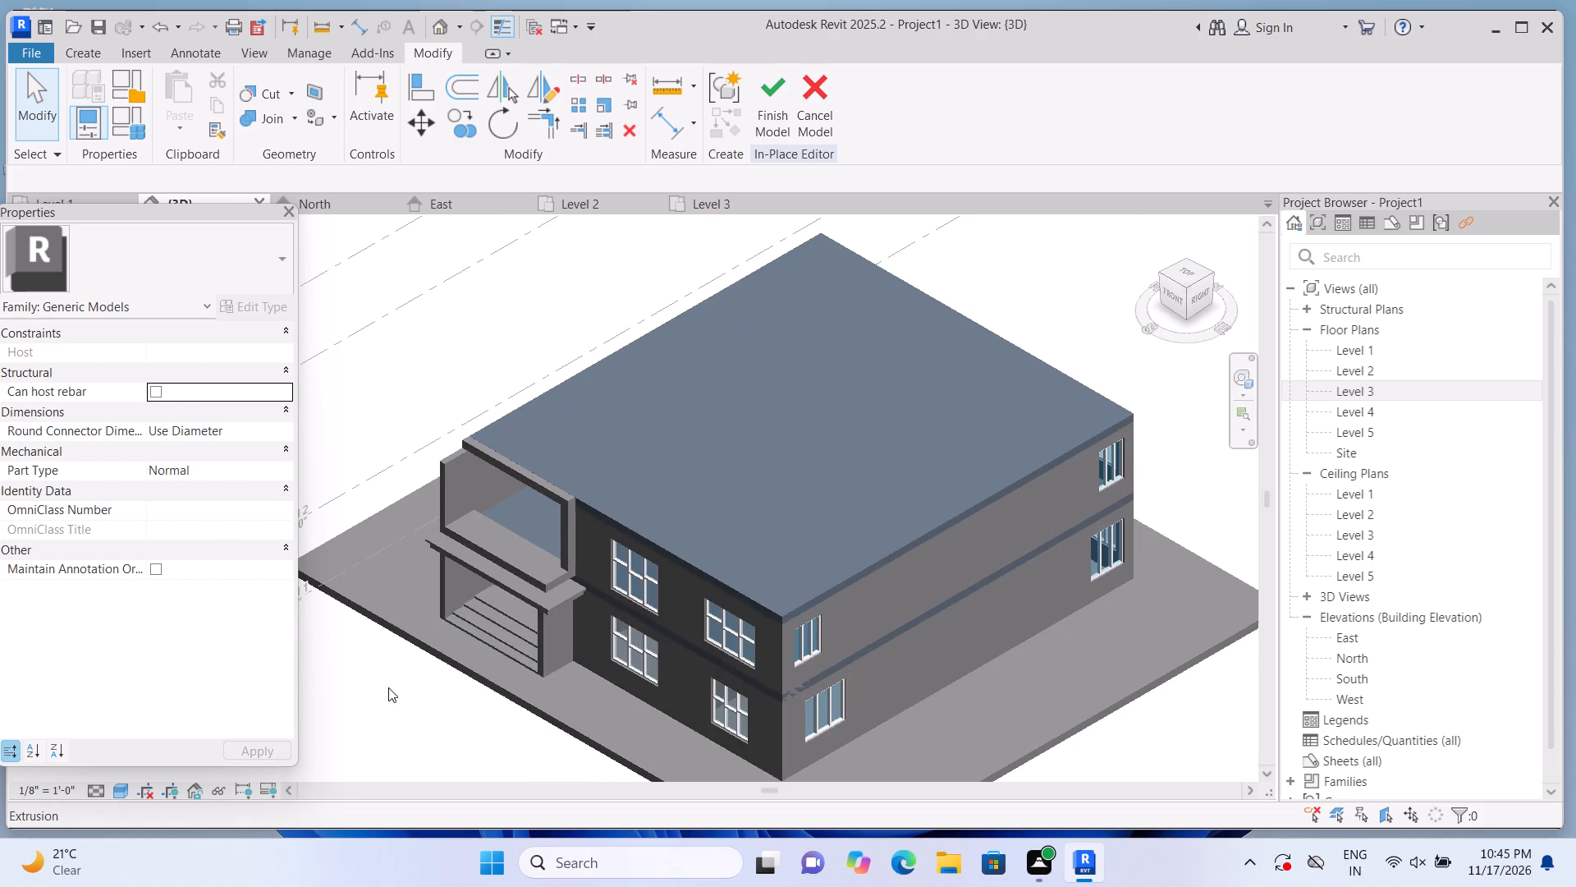
{"action": "scroll", "coordinate": [466, 679], "scroll_direction": "up", "scroll_amount": 2}
{"action": "middle_click_drag", "start_coordinate": [408, 671], "coordinate": [547, 683], "text": "shift"}
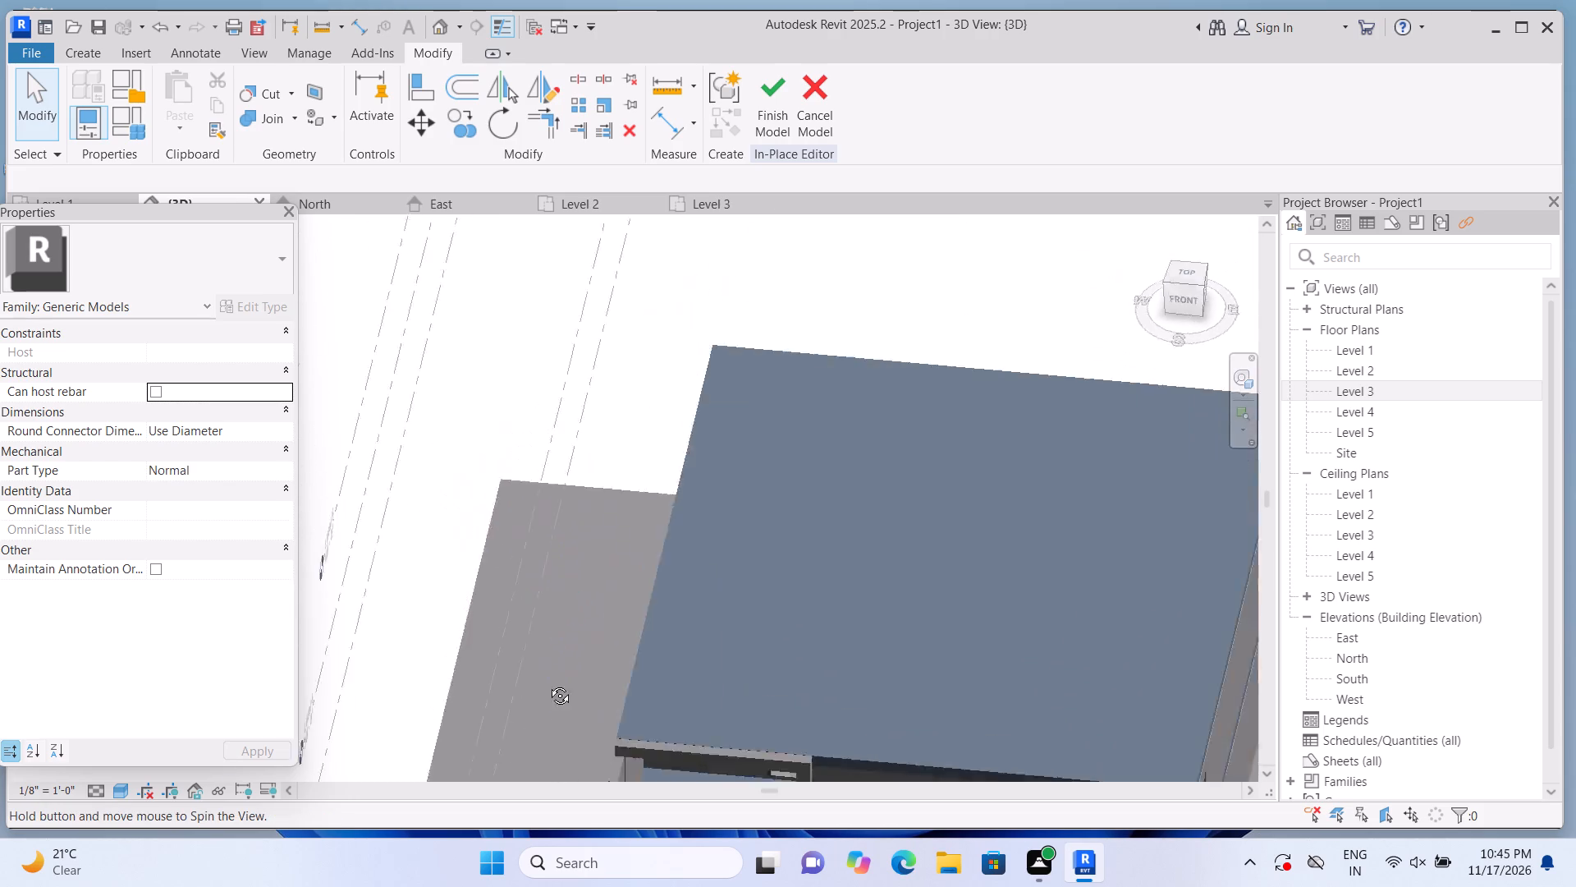
{"action": "middle_click_drag", "start_coordinate": [547, 683], "coordinate": [664, 657], "text": "shift"}
{"action": "scroll", "coordinate": [670, 663], "scroll_direction": "down", "scroll_amount": 13}
{"action": "scroll", "coordinate": [841, 819], "scroll_direction": "up", "scroll_amount": 3}
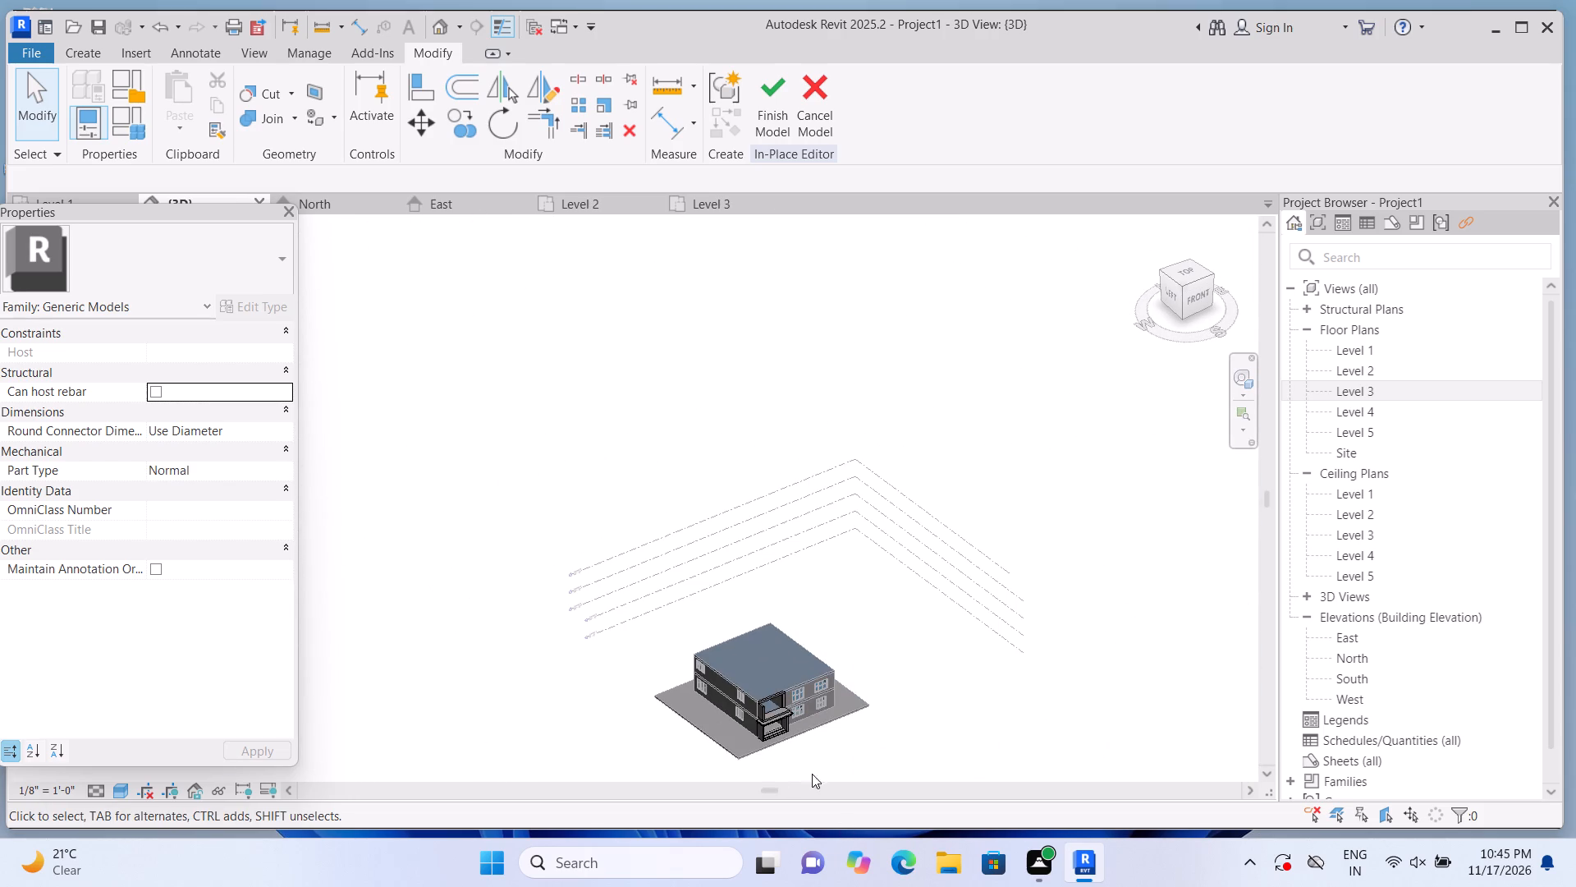
{"action": "scroll", "coordinate": [812, 774], "scroll_direction": "up", "scroll_amount": 20}
{"action": "scroll", "coordinate": [812, 774], "scroll_direction": "up", "scroll_amount": 3}
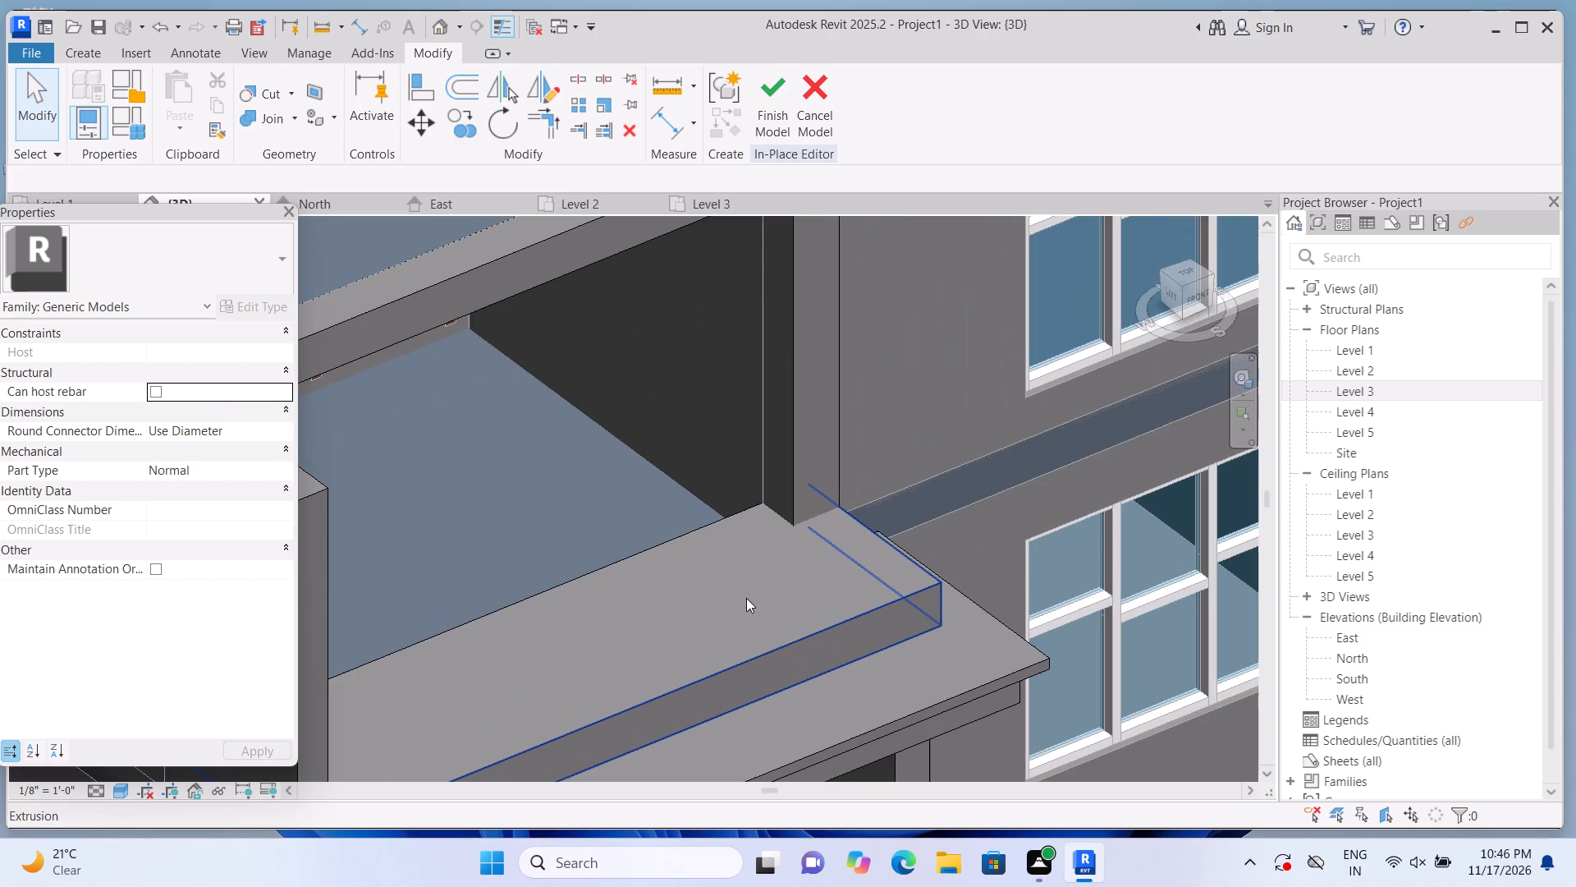
{"action": "scroll", "coordinate": [746, 599], "scroll_direction": "down", "scroll_amount": 5}
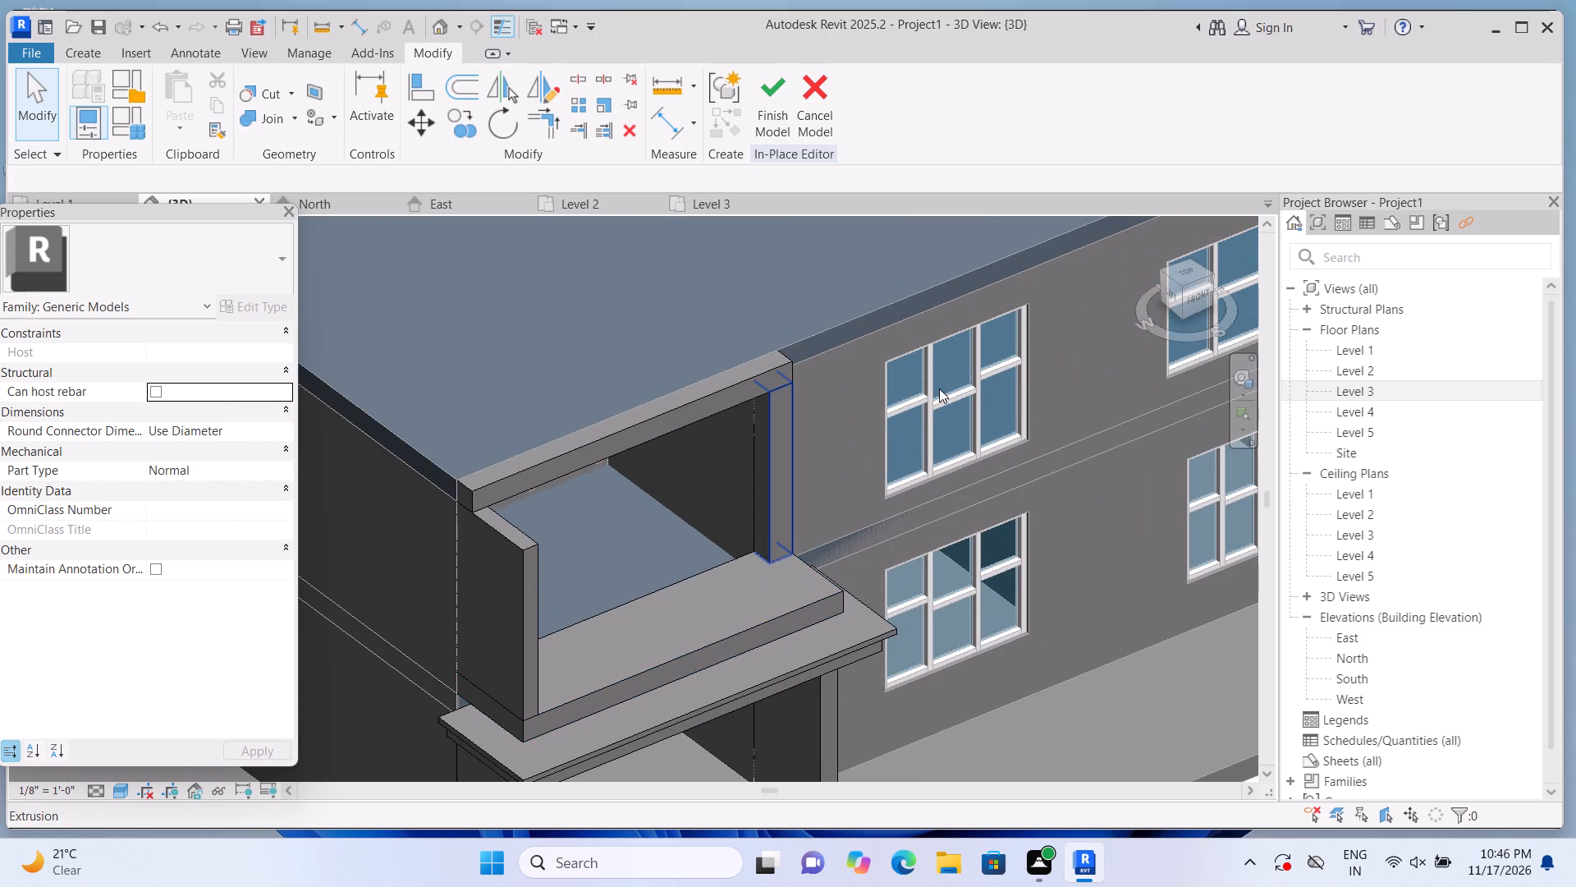
{"action": "middle_click_drag", "start_coordinate": [934, 574], "coordinate": [799, 627], "text": "shift"}
{"action": "scroll", "coordinate": [906, 578], "scroll_direction": "down", "scroll_amount": 2}
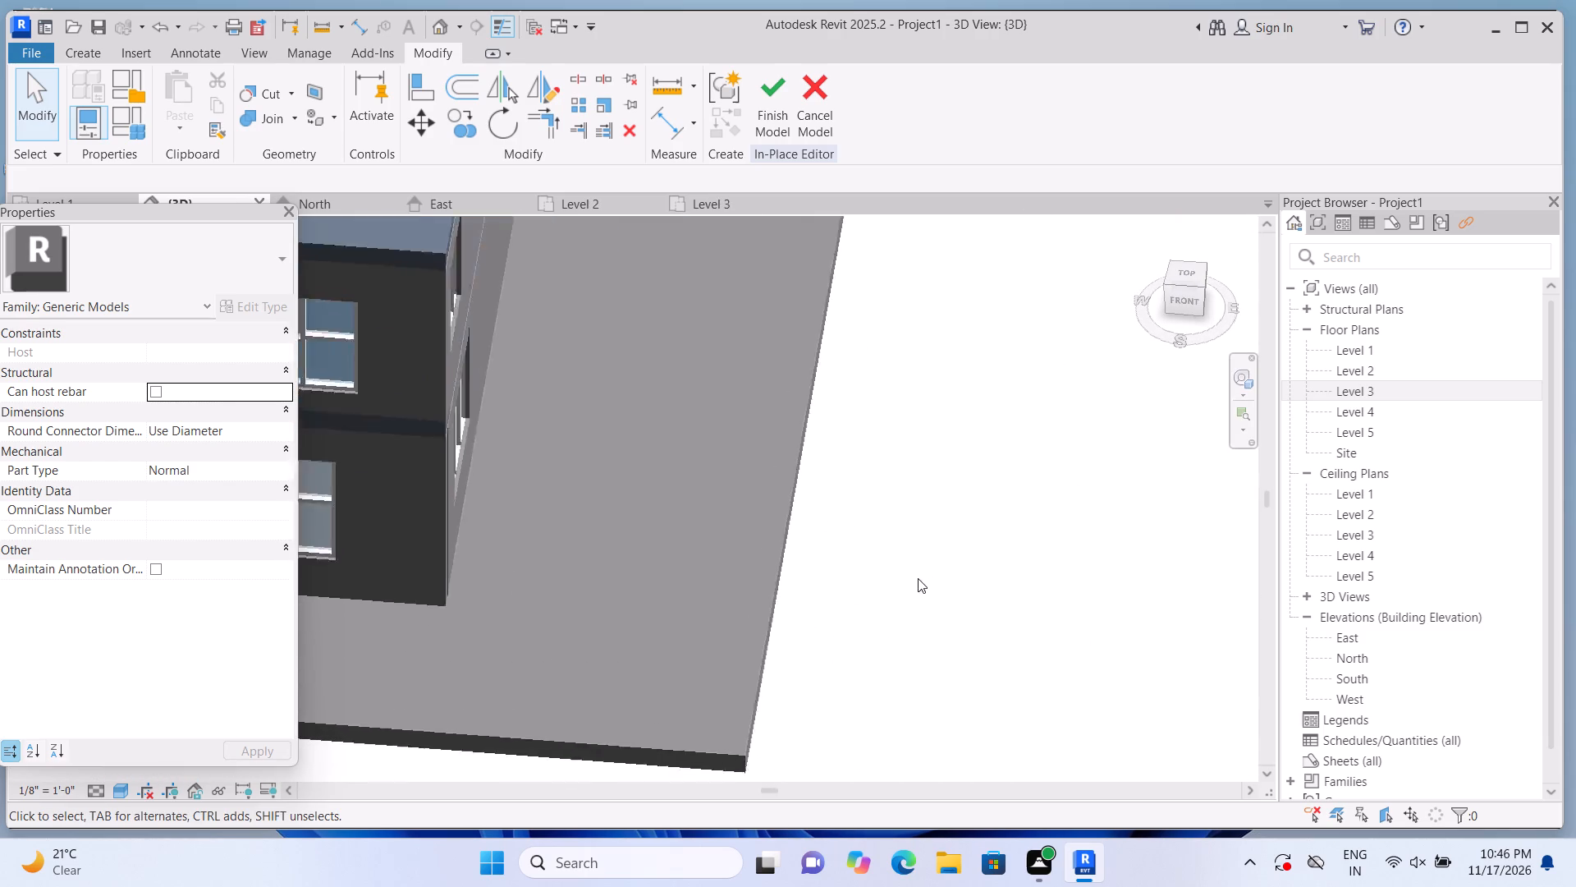
{"action": "scroll", "coordinate": [918, 578], "scroll_direction": "down", "scroll_amount": 7}
{"action": "middle_click_drag", "start_coordinate": [826, 706], "coordinate": [798, 709], "text": "shift"}
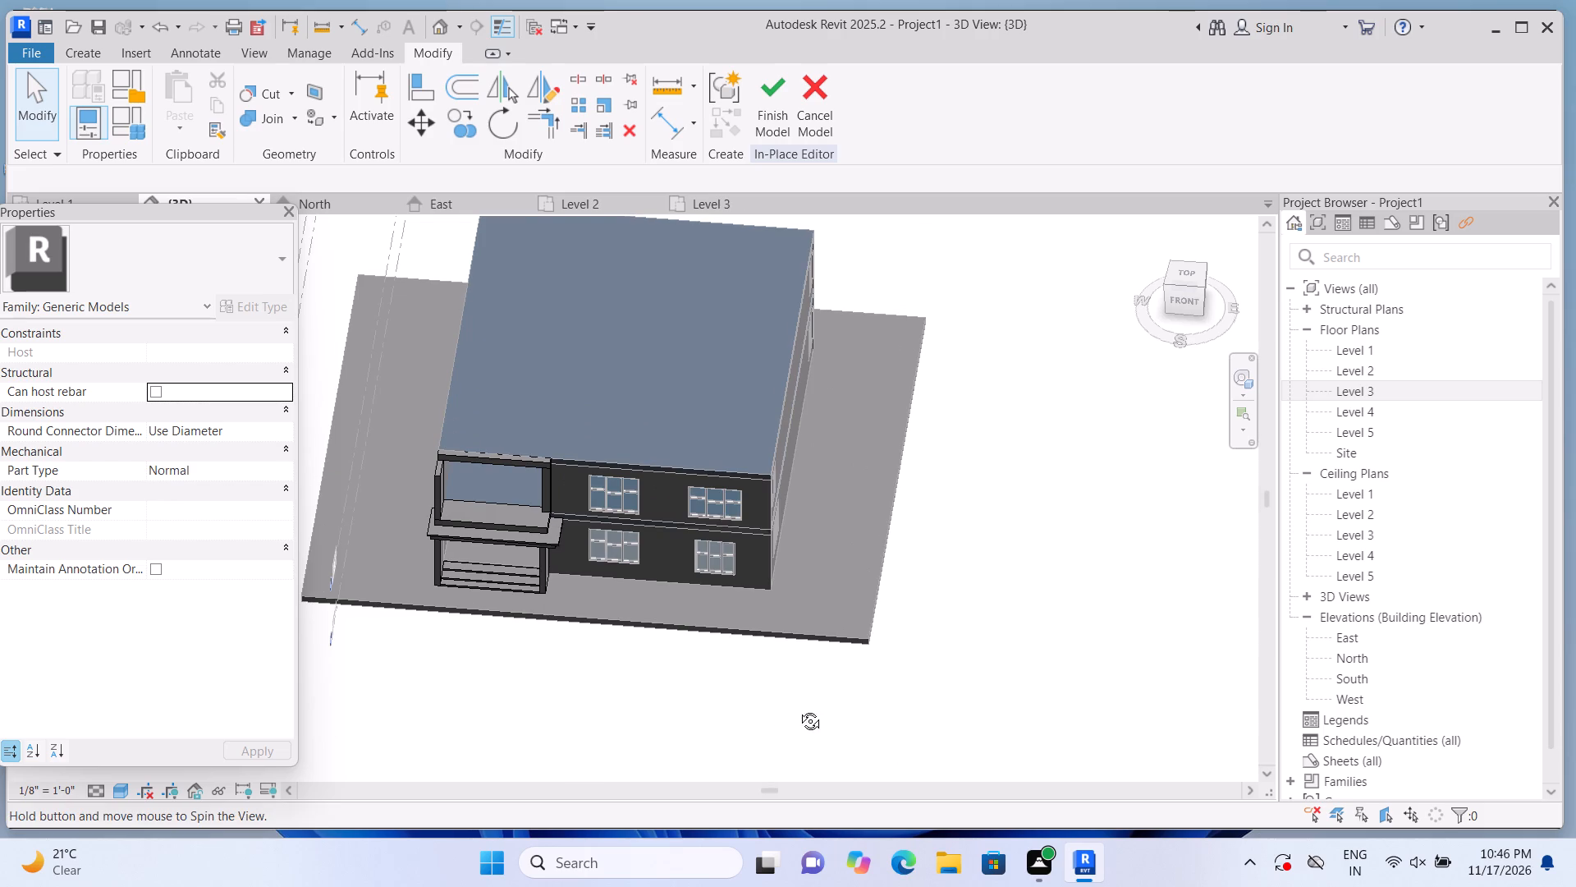
{"action": "middle_click_drag", "start_coordinate": [798, 709], "coordinate": [691, 687], "text": "shift"}
{"action": "middle_click_drag", "start_coordinate": [583, 596], "coordinate": [772, 815]}
Stretch the new pier's front face outward until it is flush with the lower band's front face.
{"action": "scroll", "coordinate": [672, 458], "scroll_direction": "up", "scroll_amount": 3}
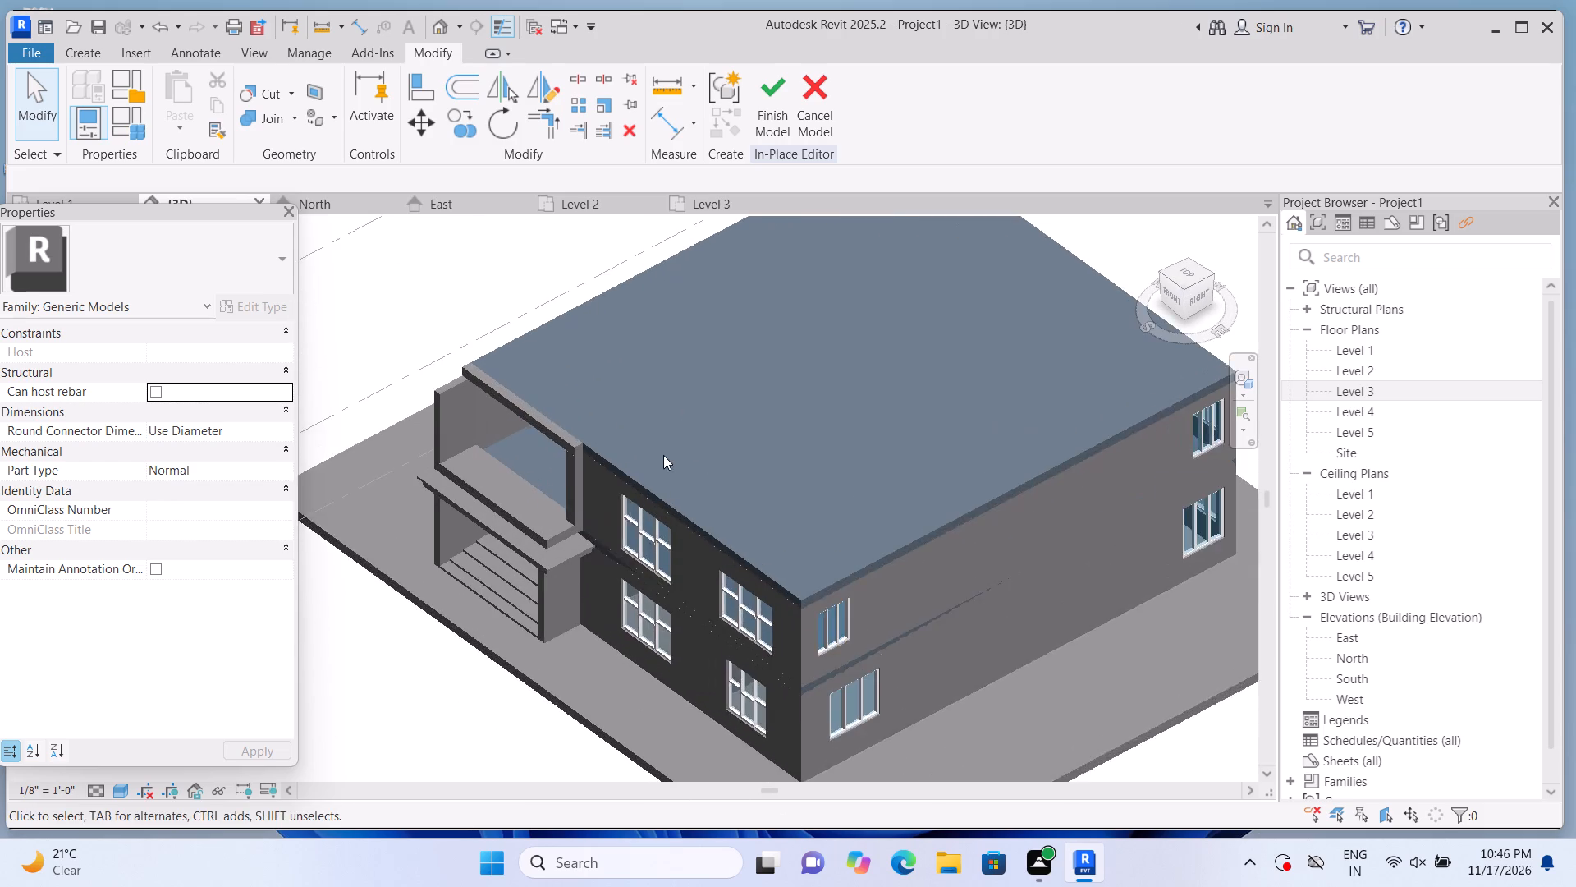
{"action": "scroll", "coordinate": [663, 455], "scroll_direction": "up", "scroll_amount": 4}
{"action": "scroll", "coordinate": [566, 503], "scroll_direction": "up", "scroll_amount": 2}
{"action": "left_click", "coordinate": [596, 497]}
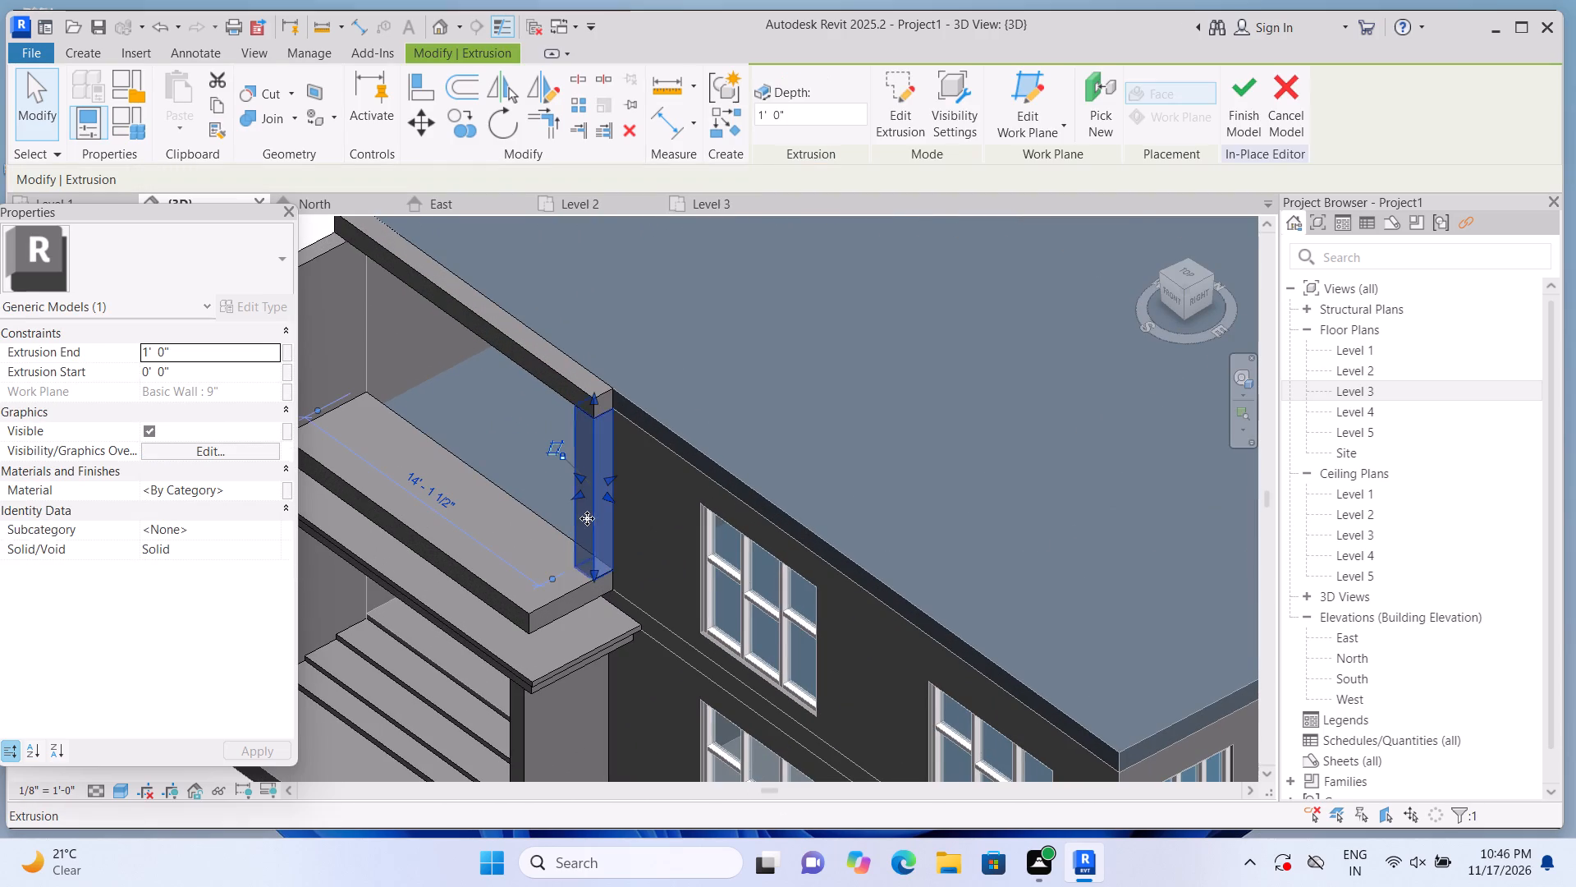
{"action": "left_click_drag", "start_coordinate": [575, 495], "coordinate": [529, 538]}
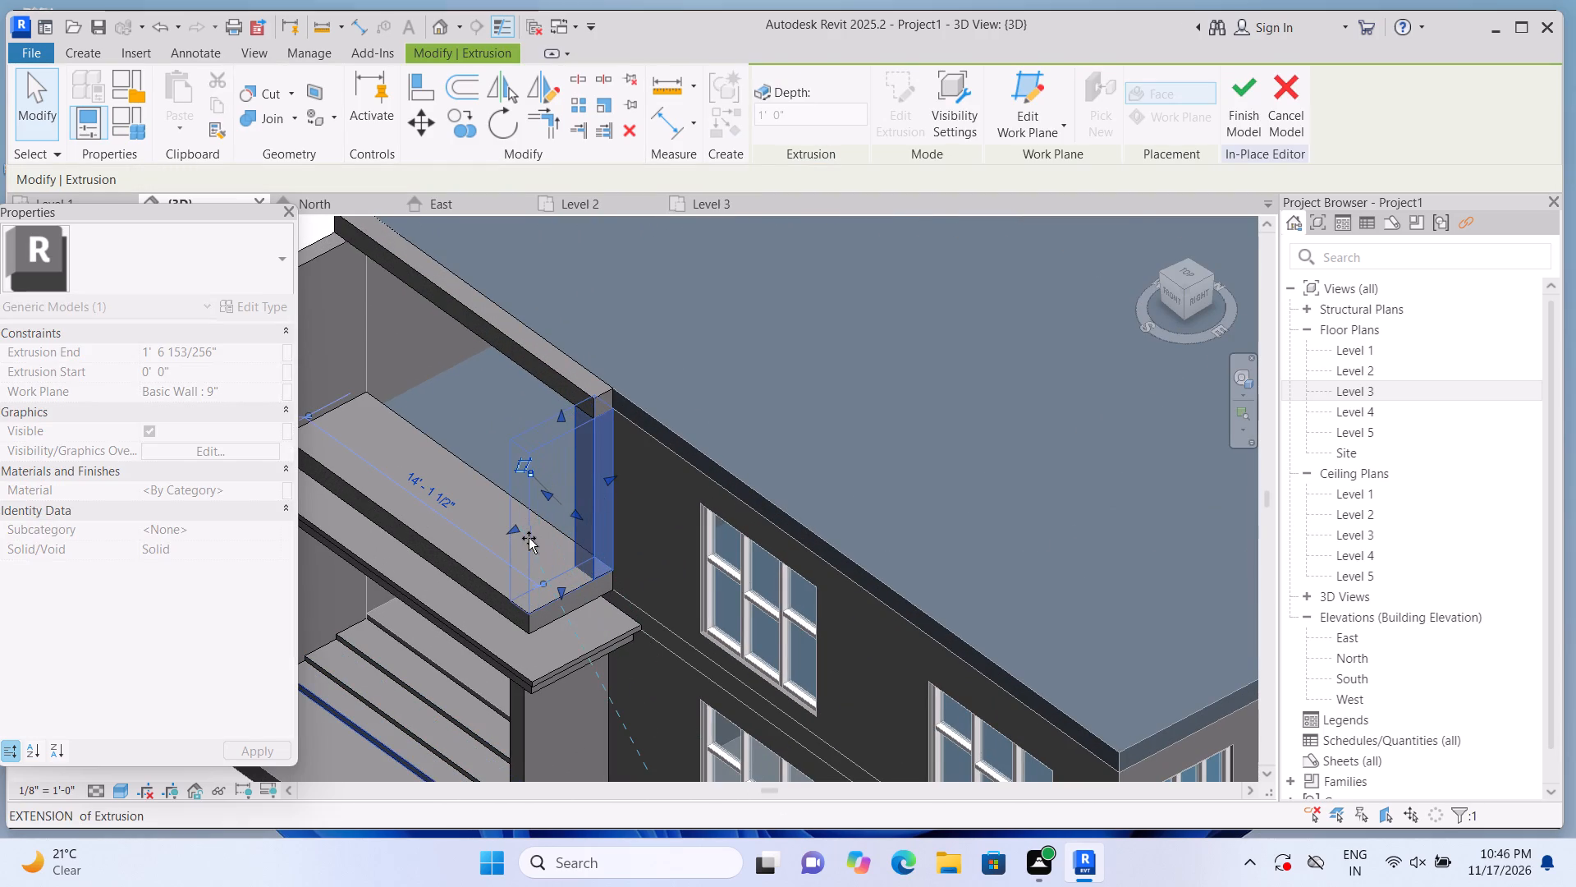
{"action": "left_click_drag", "start_coordinate": [529, 538], "coordinate": [527, 540]}
{"action": "scroll", "coordinate": [540, 525], "scroll_direction": "down", "scroll_amount": 3}
Stretch the top beam's front face over the piers to an extrusion end of 4' 4 35/256".
{"action": "left_click", "coordinate": [505, 395]}
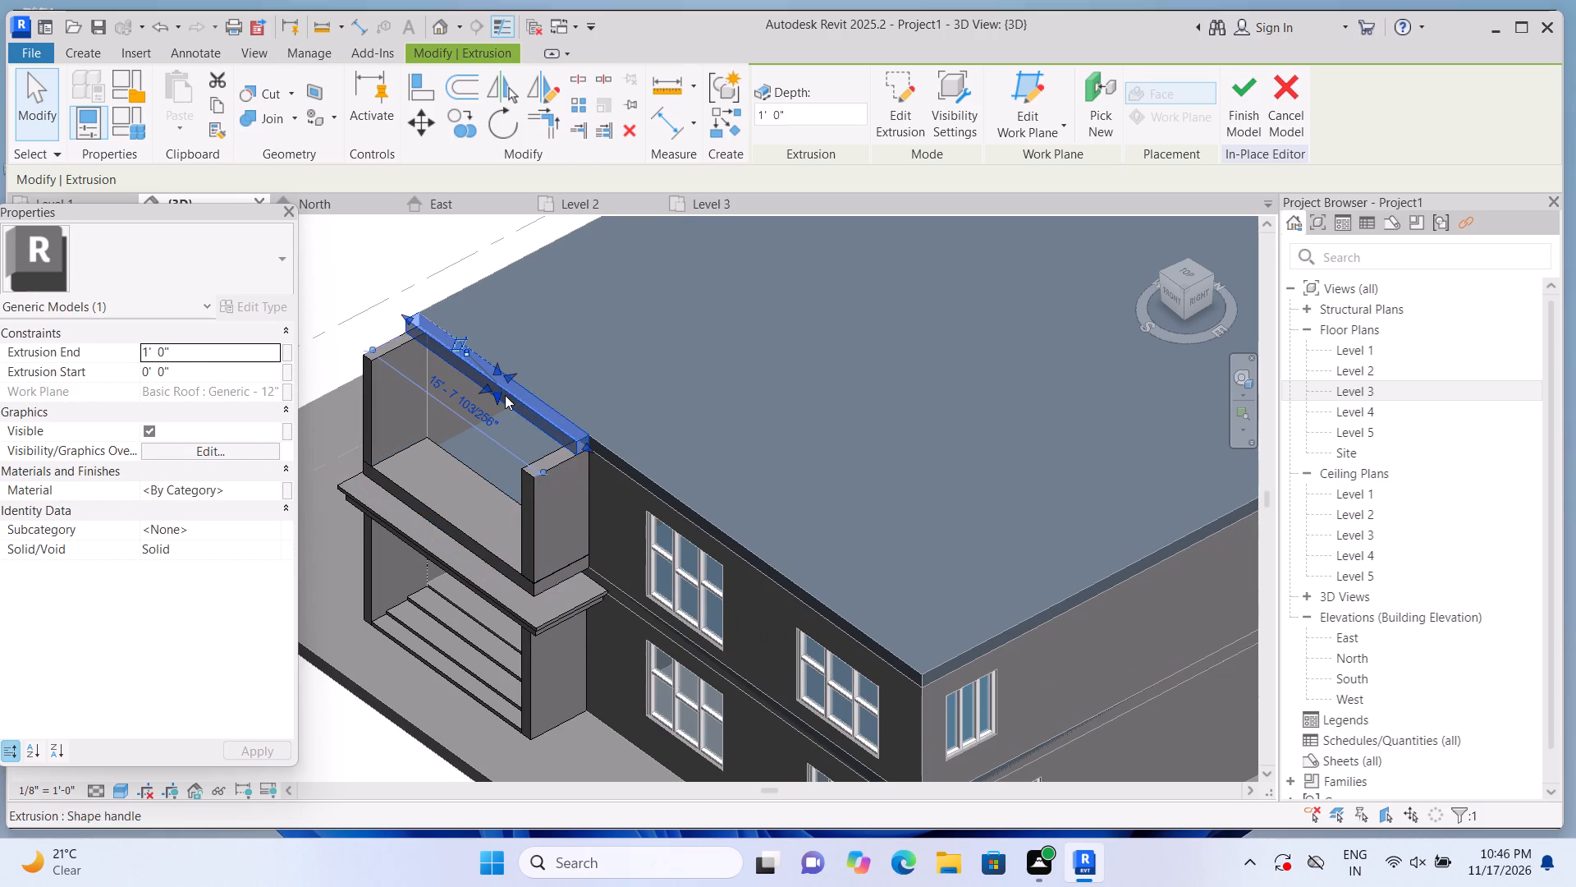
{"action": "scroll", "coordinate": [505, 399], "scroll_direction": "up", "scroll_amount": 1}
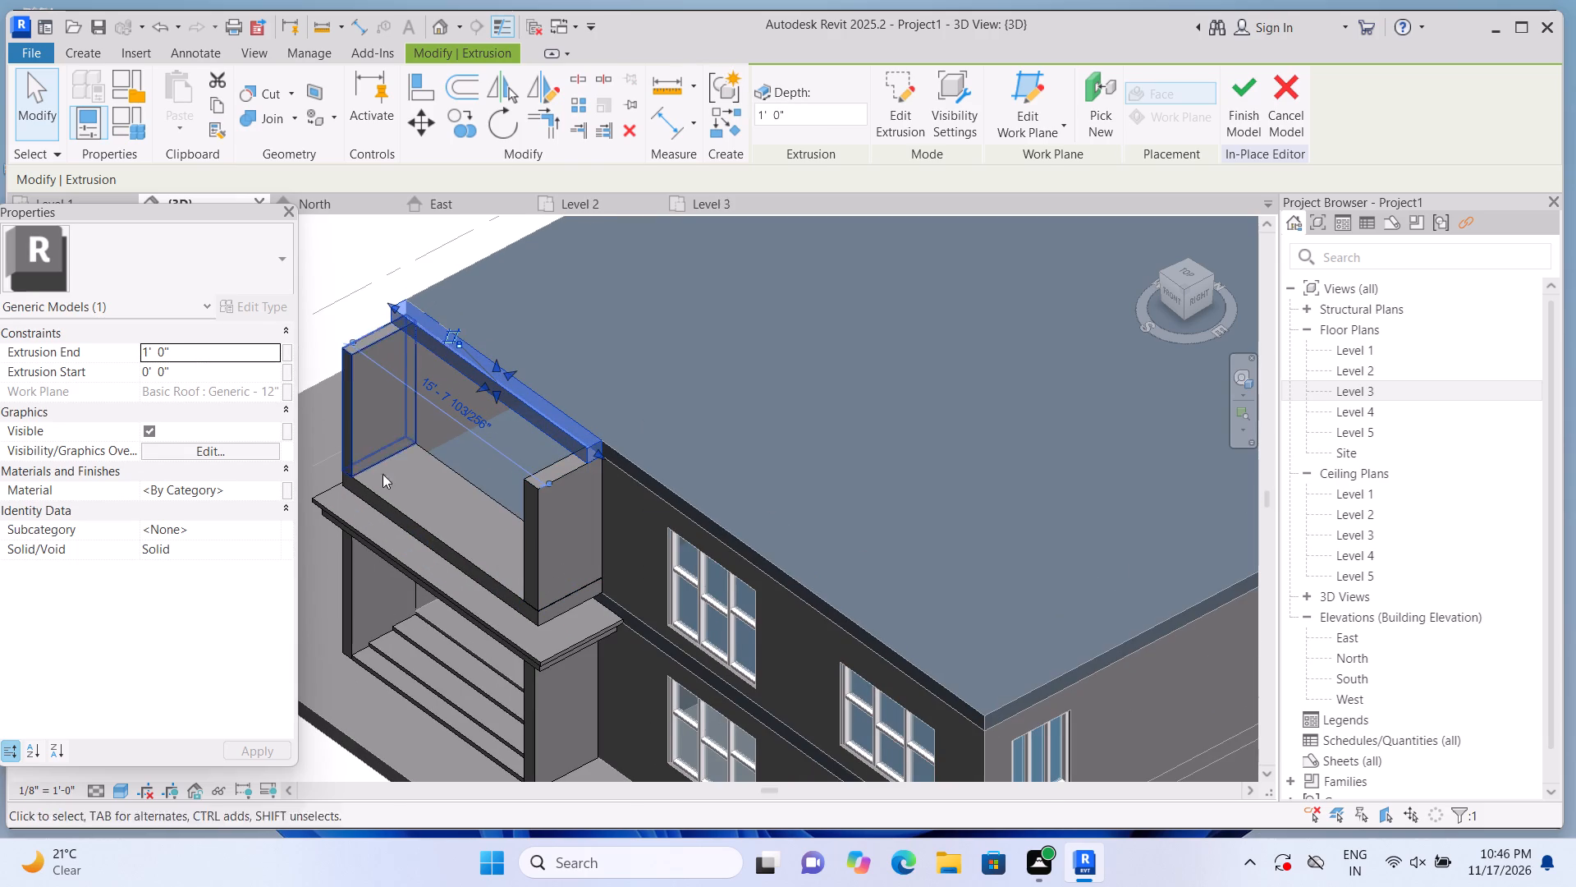
{"action": "scroll", "coordinate": [384, 474], "scroll_direction": "up", "scroll_amount": 4}
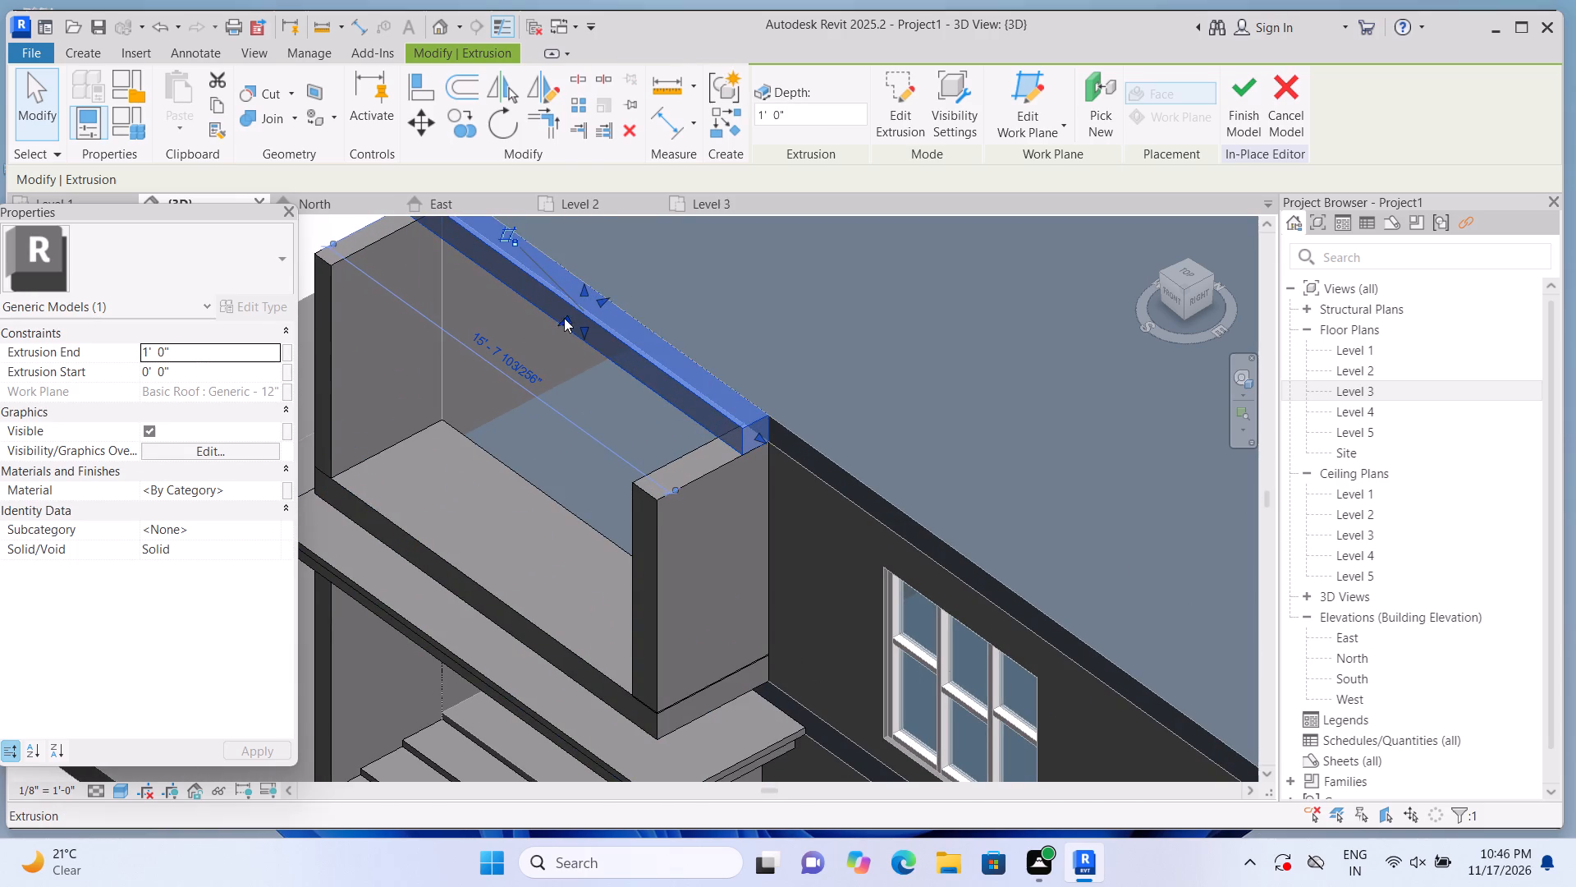
{"action": "left_click_drag", "start_coordinate": [564, 318], "coordinate": [493, 375]}
{"action": "scroll", "coordinate": [520, 392], "scroll_direction": "down", "scroll_amount": 2}
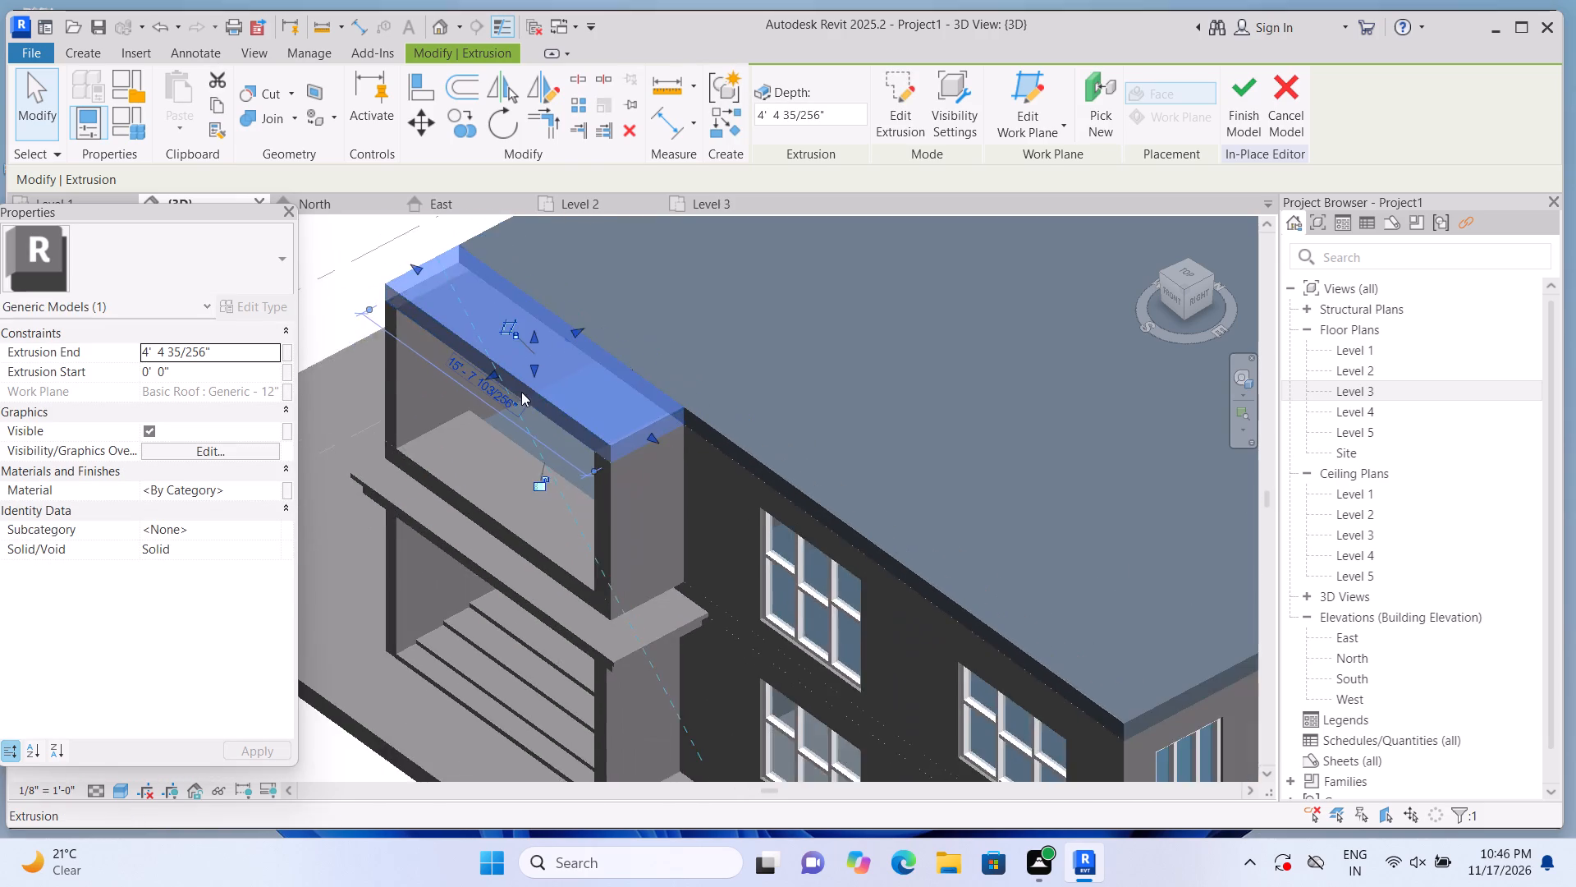
{"action": "scroll", "coordinate": [521, 392], "scroll_direction": "down", "scroll_amount": 3}
{"action": "left_click", "coordinate": [346, 301]}
{"action": "scroll", "coordinate": [481, 448], "scroll_direction": "down", "scroll_amount": 2}
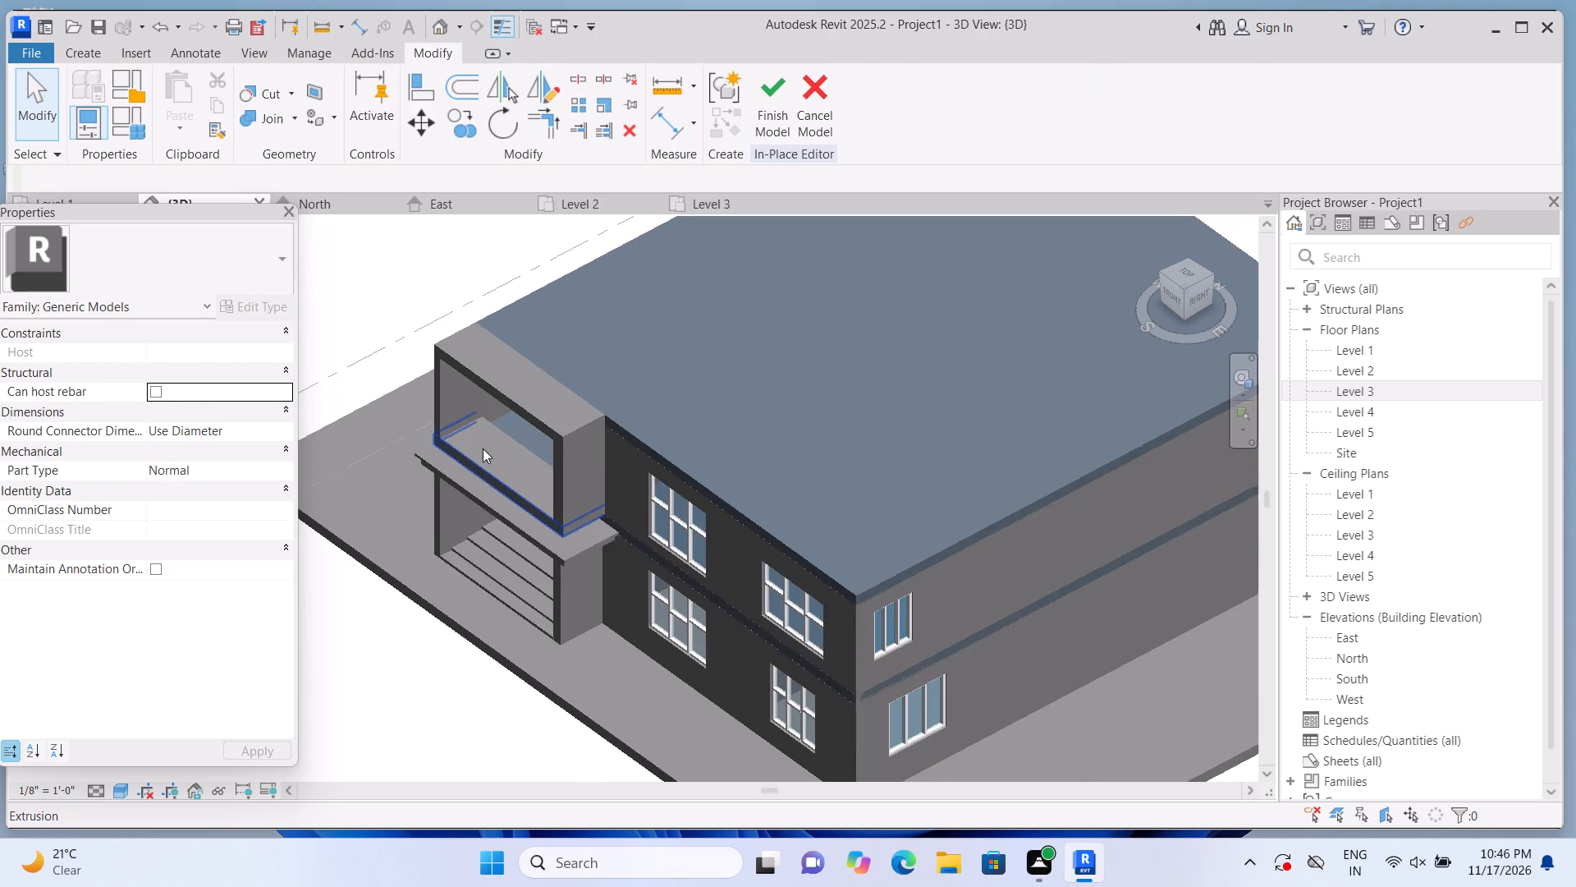
Examine the upper frame and the entrance canopy from both front corners and from below.
{"action": "middle_click_drag", "start_coordinate": [452, 655], "coordinate": [558, 660], "text": "shift"}
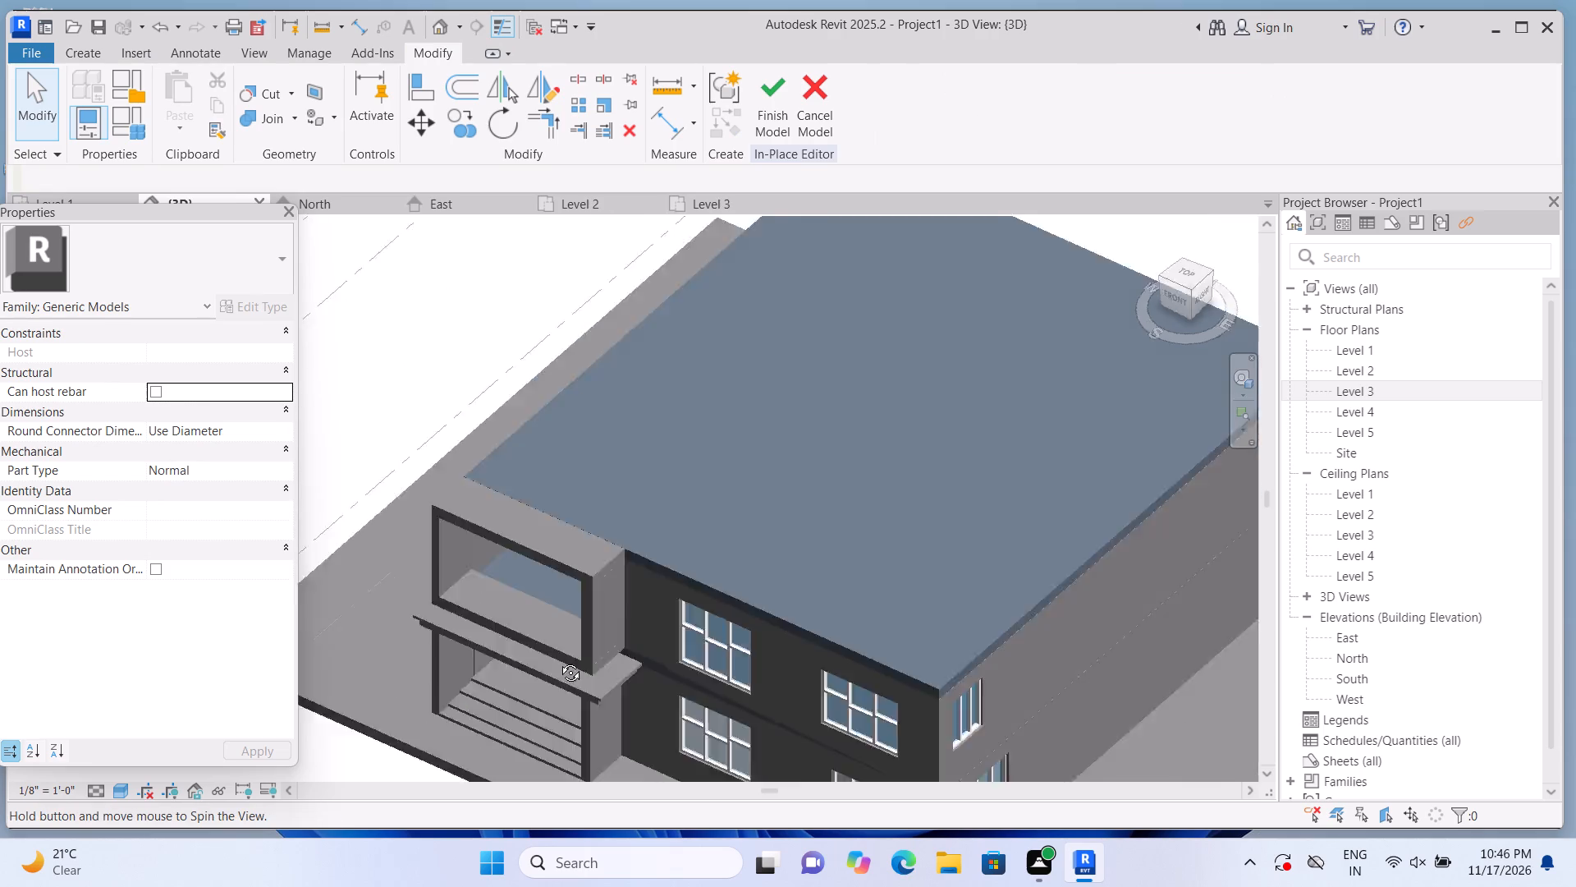
{"action": "middle_click_drag", "start_coordinate": [558, 660], "coordinate": [714, 600], "text": "shift"}
{"action": "scroll", "coordinate": [723, 604], "scroll_direction": "down", "scroll_amount": 10}
{"action": "scroll", "coordinate": [925, 754], "scroll_direction": "up", "scroll_amount": 16}
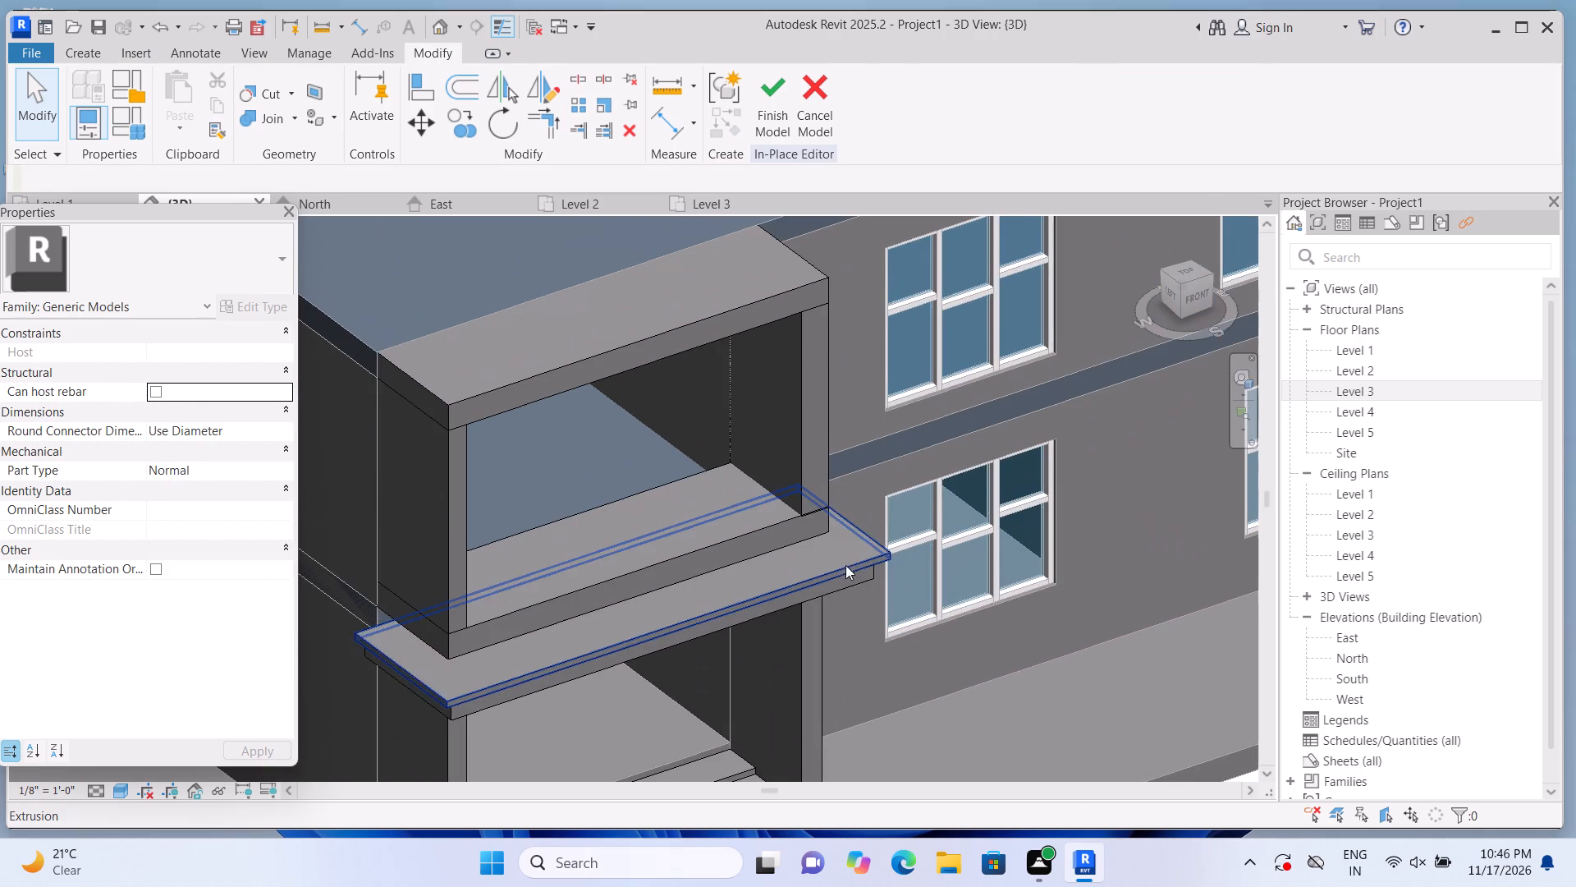
{"action": "scroll", "coordinate": [832, 539], "scroll_direction": "up", "scroll_amount": 1}
{"action": "scroll", "coordinate": [802, 412], "scroll_direction": "down", "scroll_amount": 5}
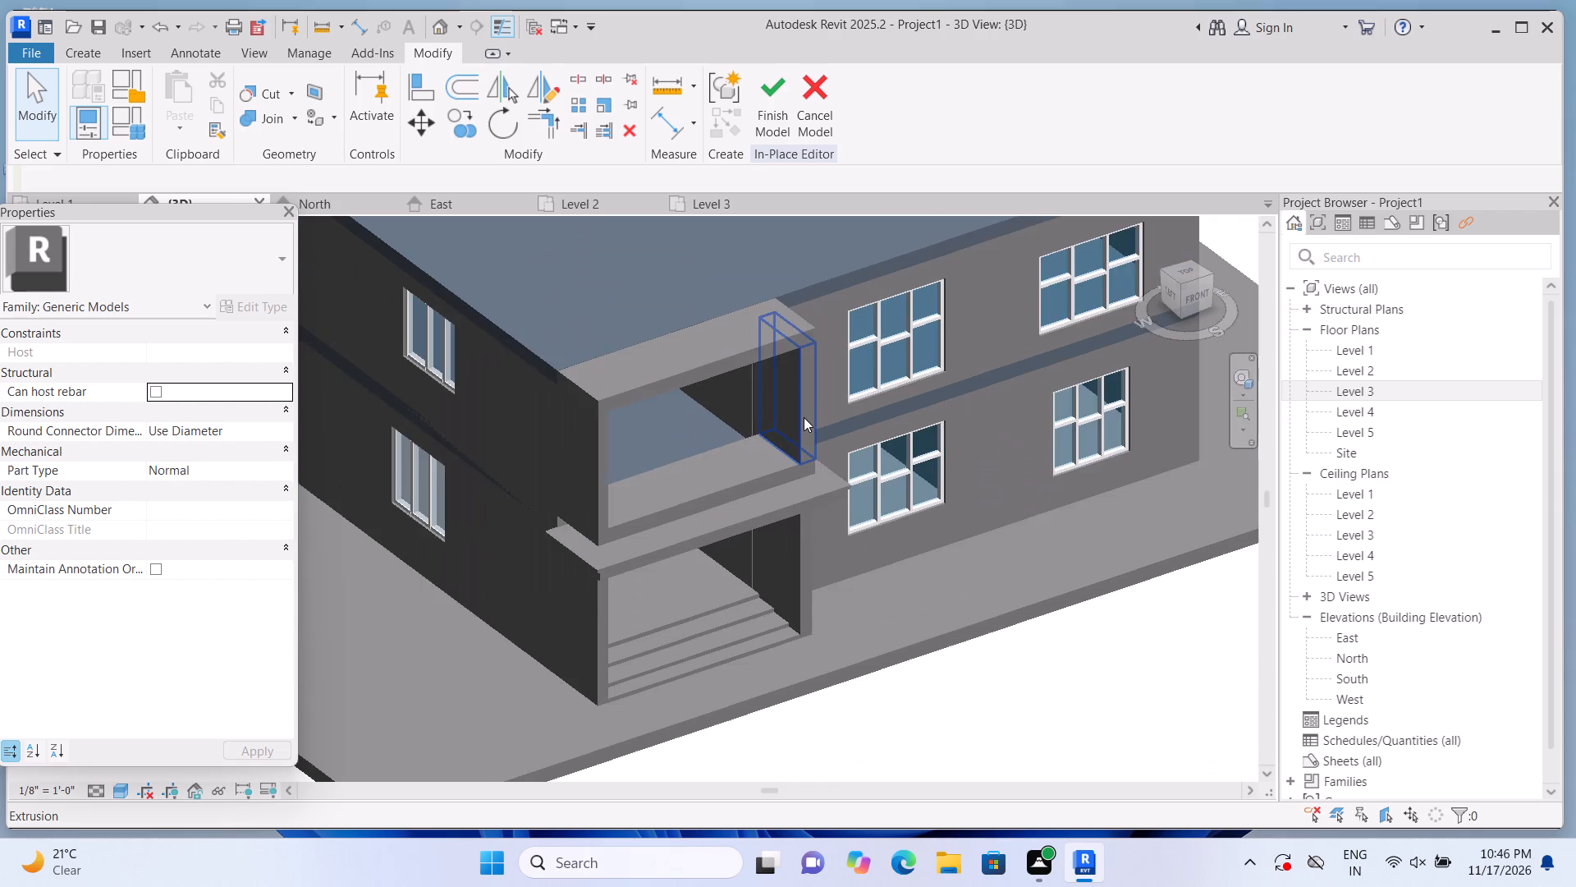
{"action": "scroll", "coordinate": [804, 417], "scroll_direction": "up", "scroll_amount": 4}
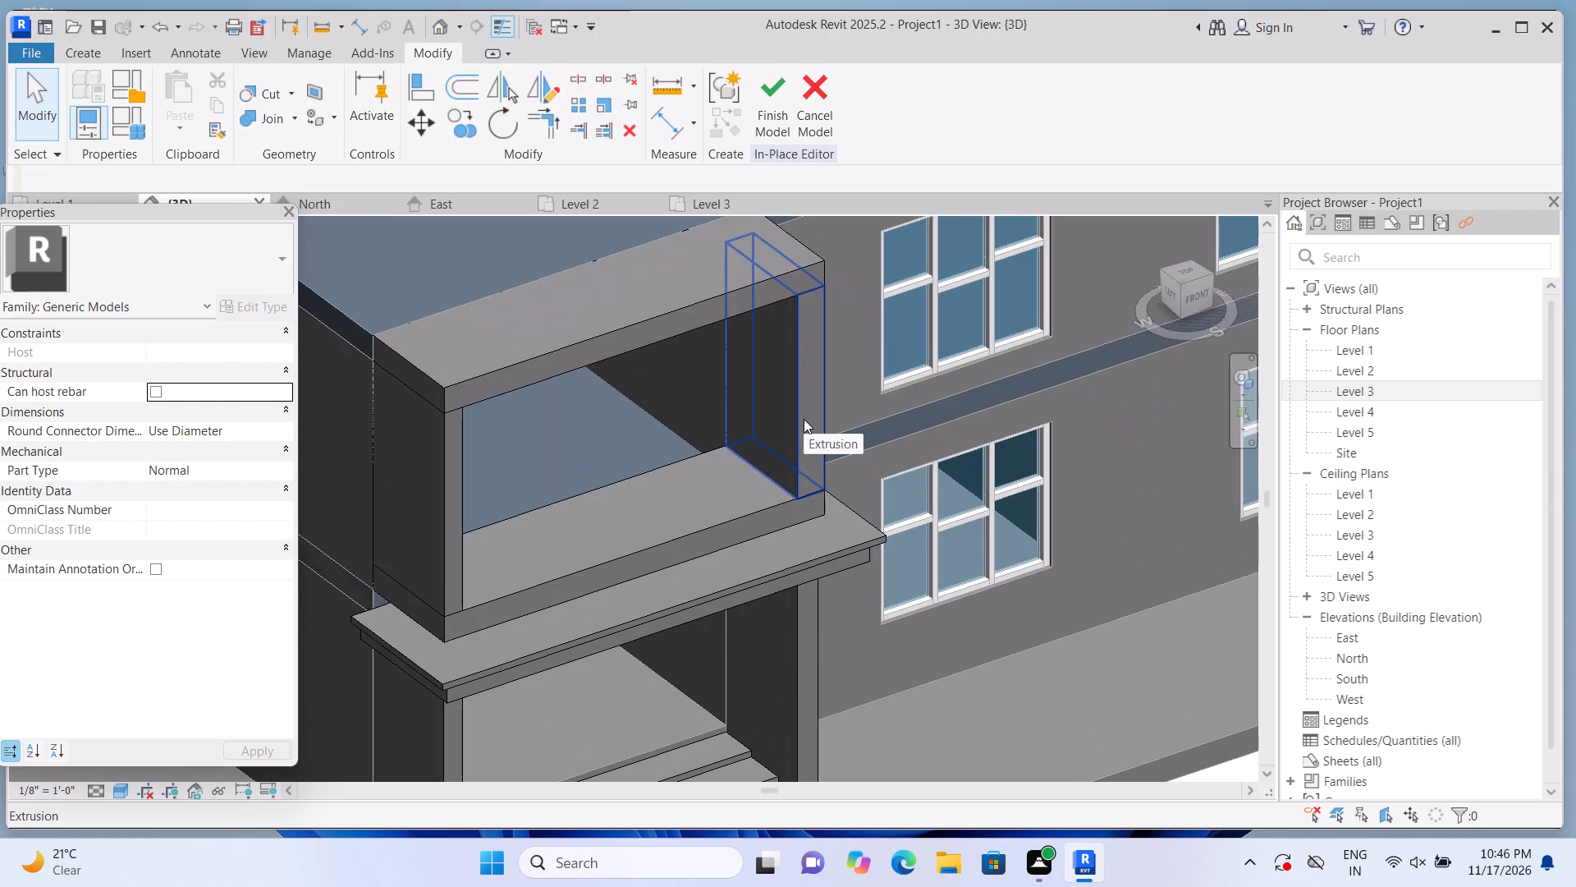
{"action": "scroll", "coordinate": [649, 436], "scroll_direction": "down", "scroll_amount": 3}
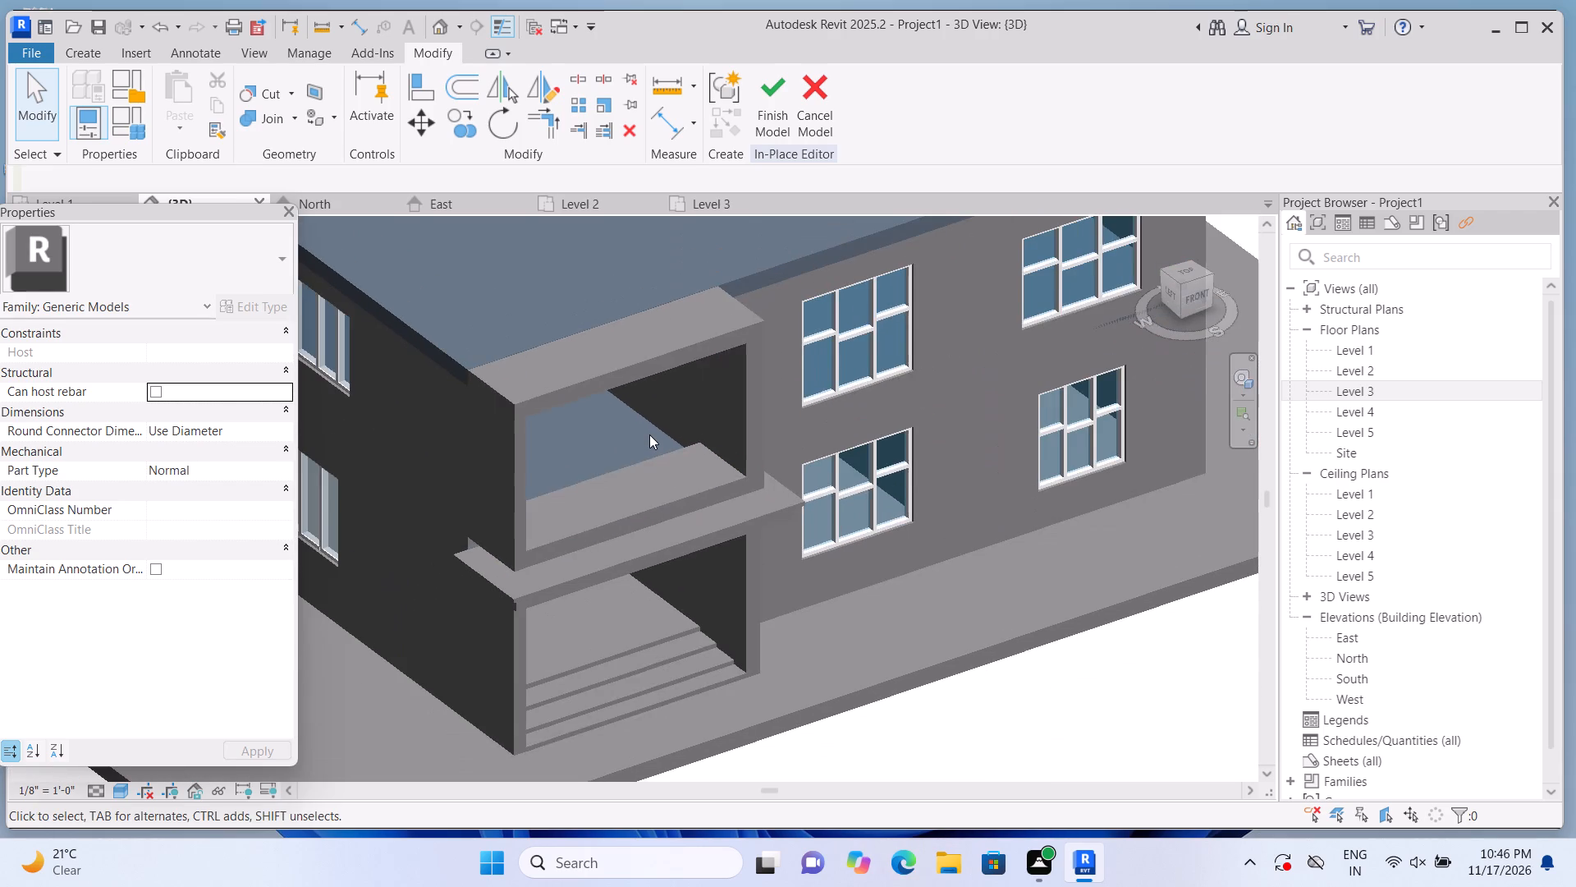
{"action": "scroll", "coordinate": [649, 434], "scroll_direction": "down", "scroll_amount": 3}
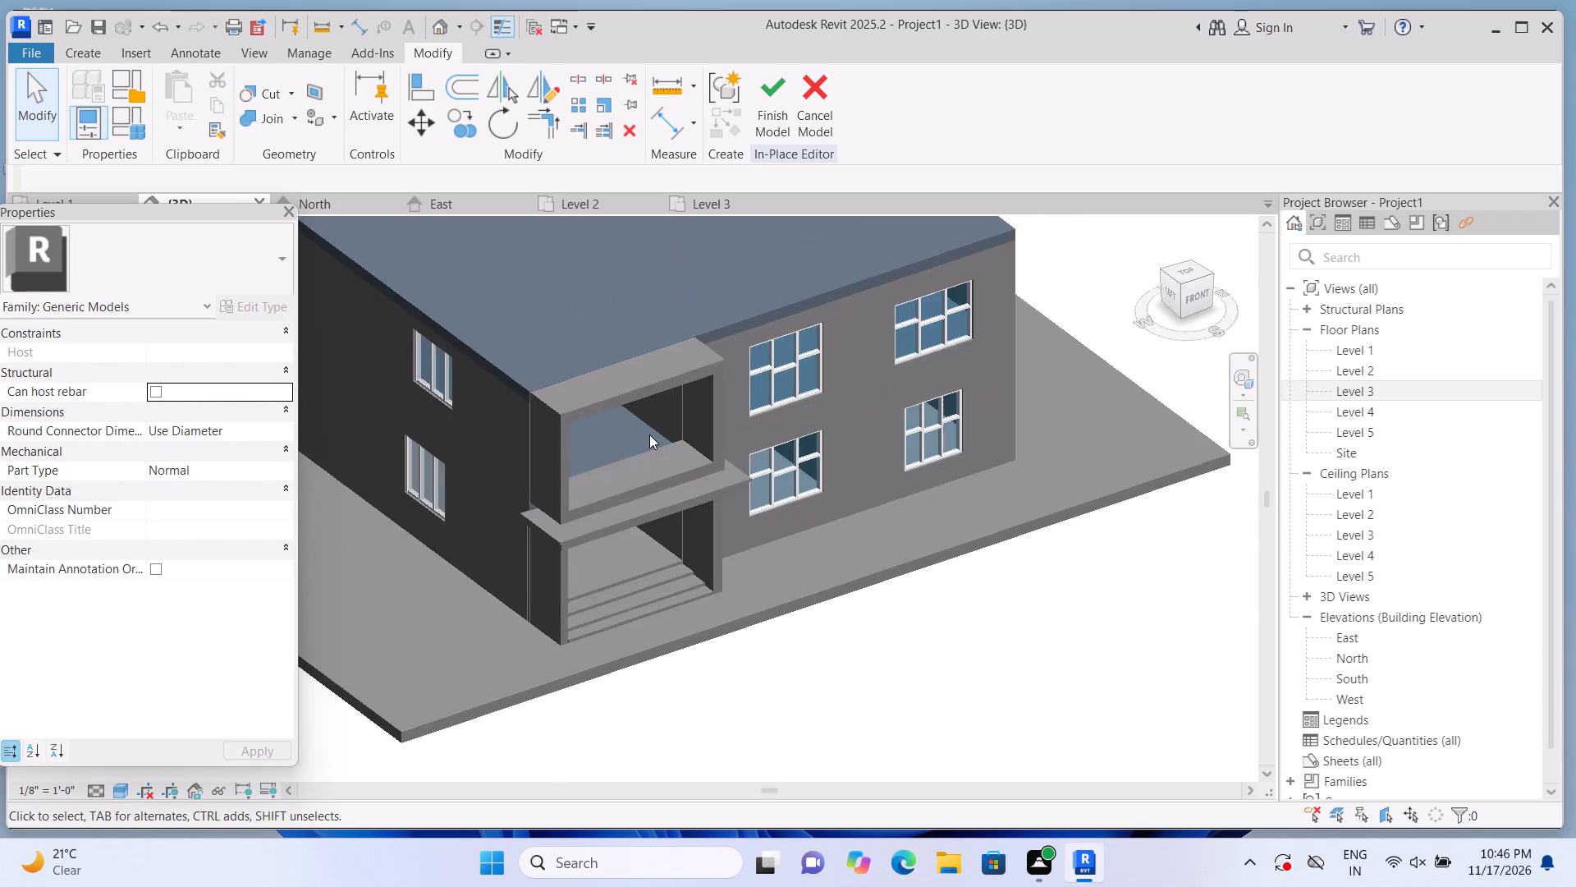
{"action": "scroll", "coordinate": [649, 434], "scroll_direction": "down", "scroll_amount": 3}
{"action": "middle_click_drag", "start_coordinate": [730, 617], "coordinate": [717, 604], "text": "shift"}
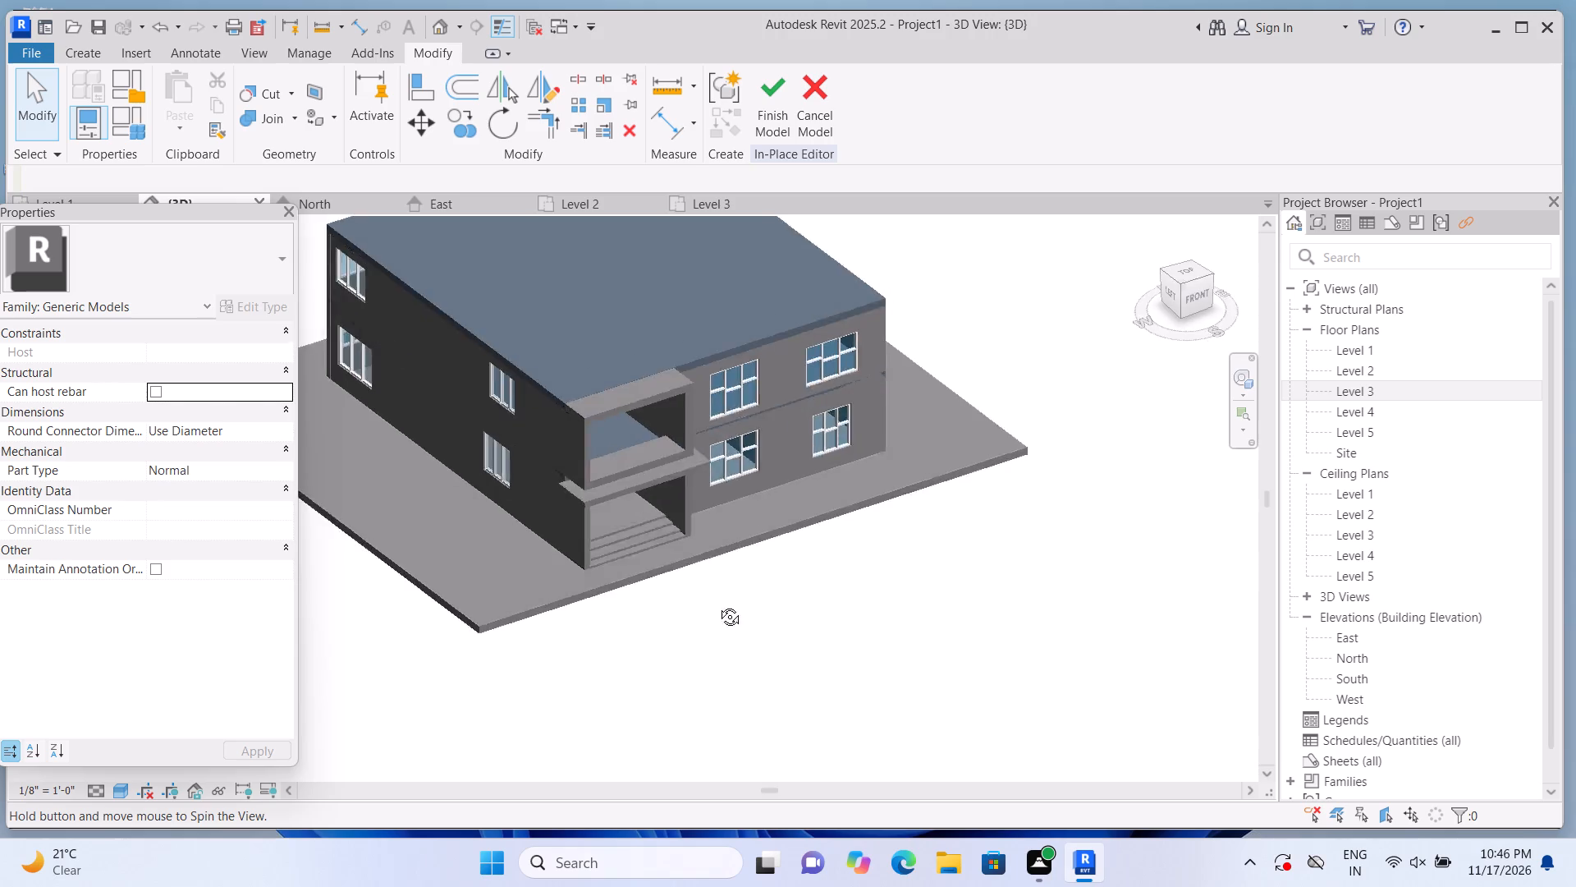
{"action": "middle_click_drag", "start_coordinate": [717, 604], "coordinate": [458, 593], "text": "shift"}
{"action": "middle_click_drag", "start_coordinate": [471, 470], "coordinate": [855, 691]}
{"action": "middle_click_drag", "start_coordinate": [478, 517], "coordinate": [584, 746]}
{"action": "scroll", "coordinate": [584, 740], "scroll_direction": "up", "scroll_amount": 4}
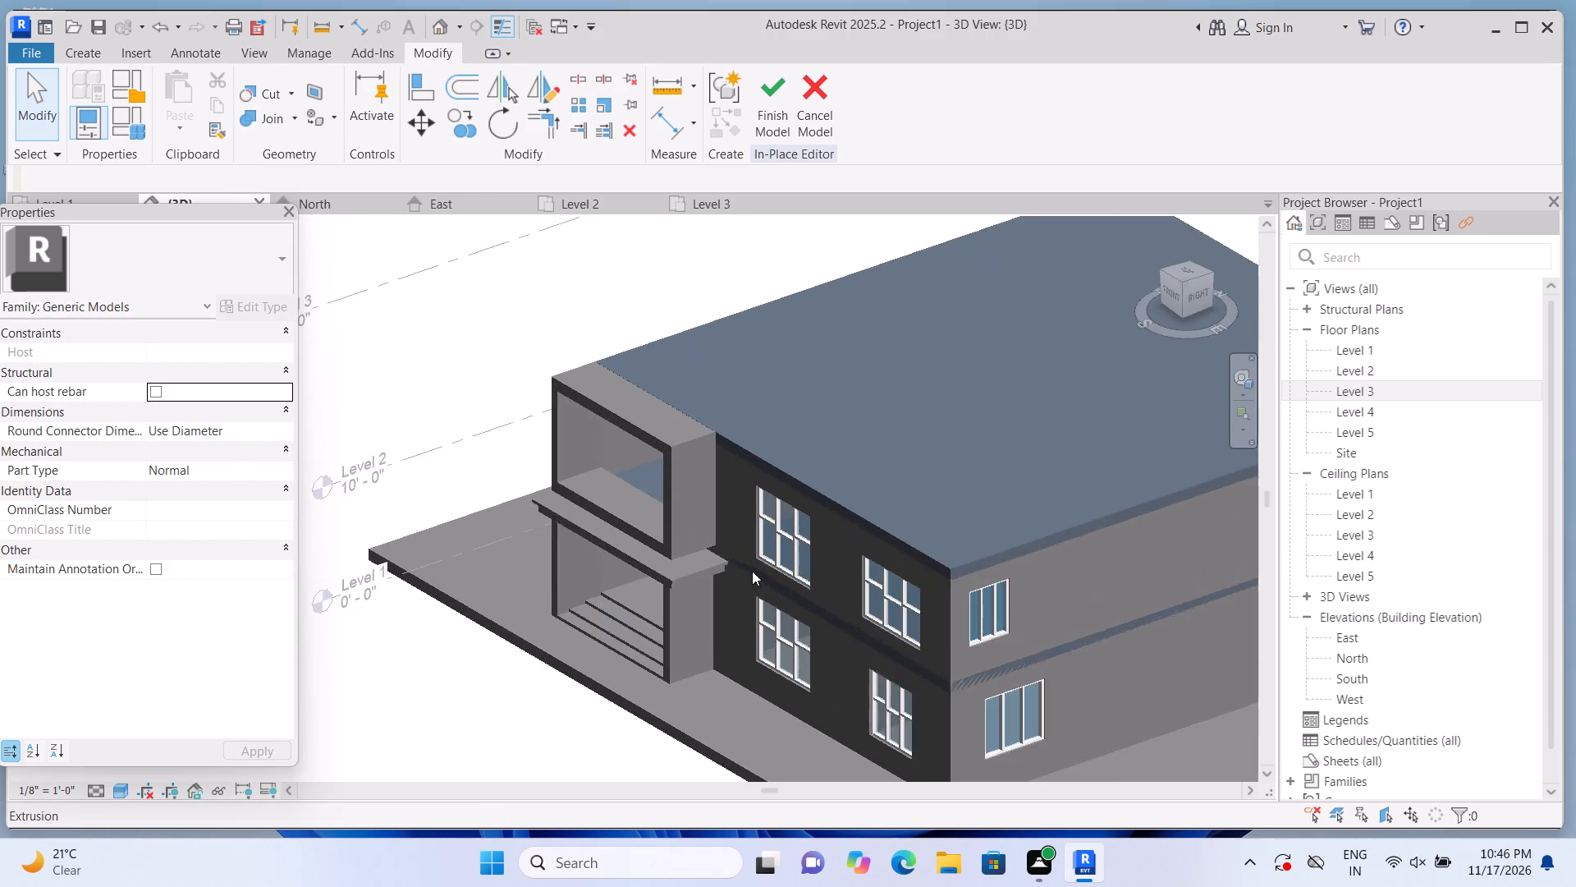
{"action": "scroll", "coordinate": [752, 571], "scroll_direction": "up", "scroll_amount": 4}
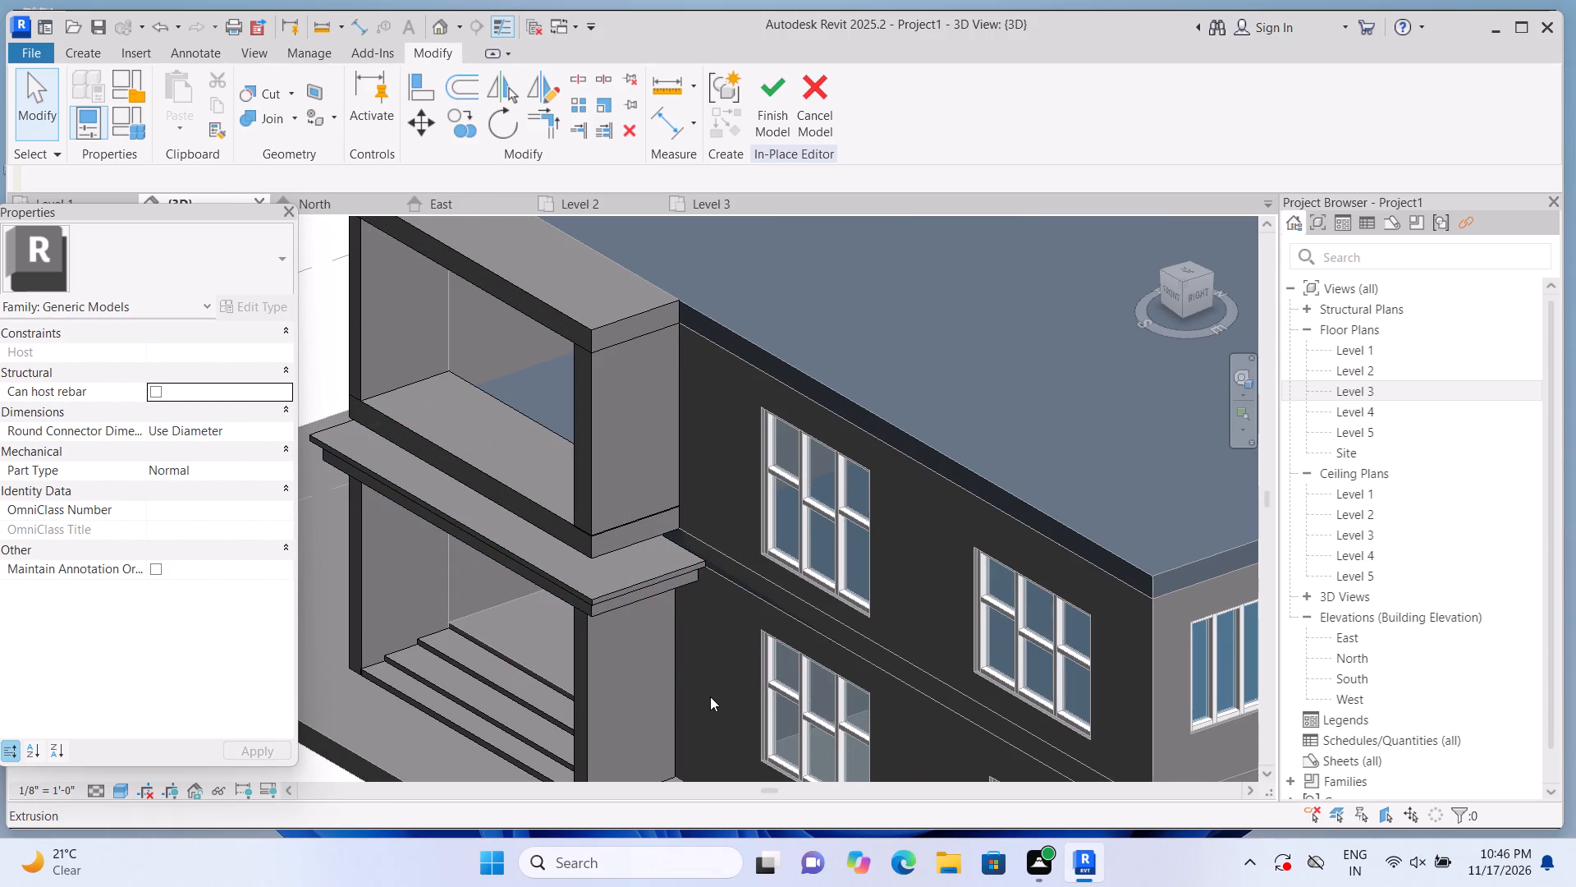
{"action": "scroll", "coordinate": [709, 694], "scroll_direction": "up", "scroll_amount": 1}
{"action": "middle_click_drag", "start_coordinate": [704, 638], "coordinate": [717, 345], "text": "shift"}
{"action": "scroll", "coordinate": [500, 527], "scroll_direction": "up", "scroll_amount": 6}
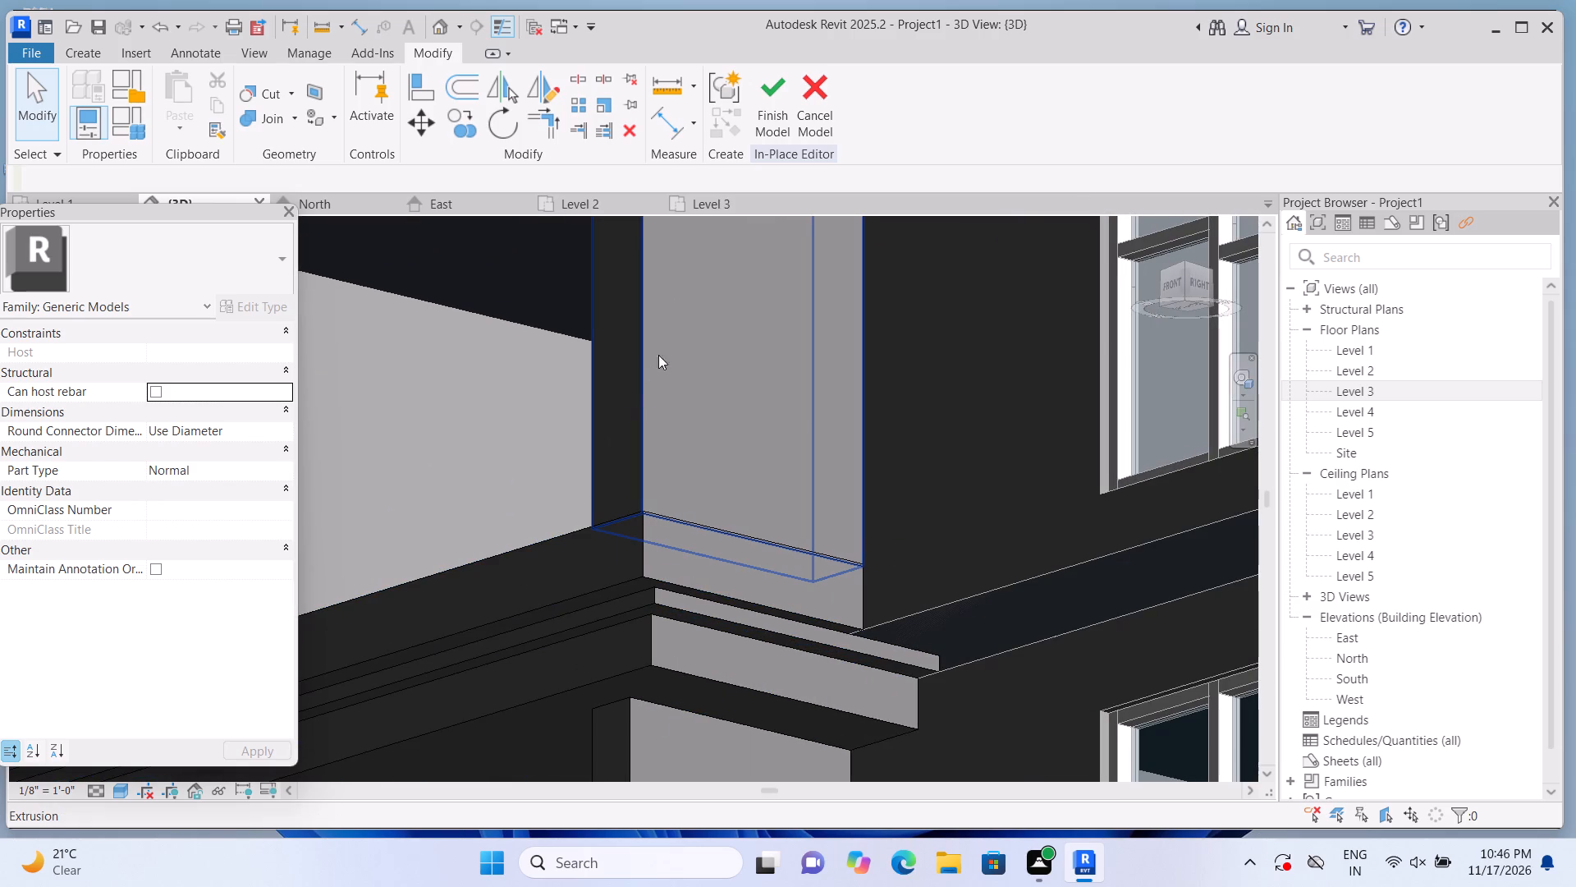
Examine the upper frame's corner pier and its joint lines up close, and the whole front from below and above.
{"action": "left_click", "coordinate": [684, 452]}
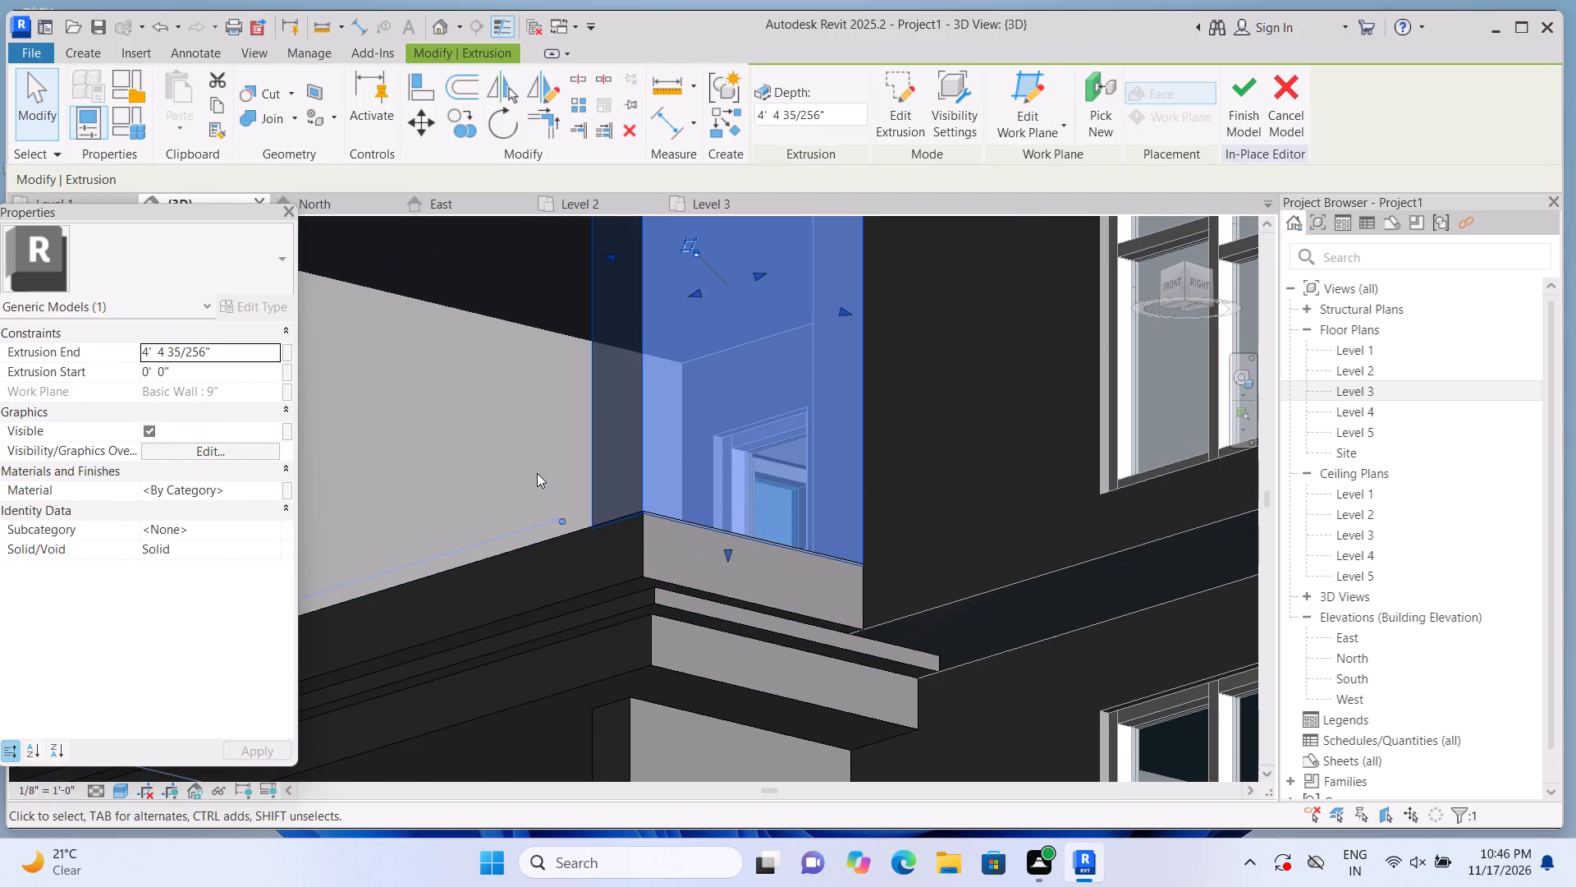
{"action": "key", "text": "Escape"}
{"action": "scroll", "coordinate": [590, 457], "scroll_direction": "up", "scroll_amount": 6}
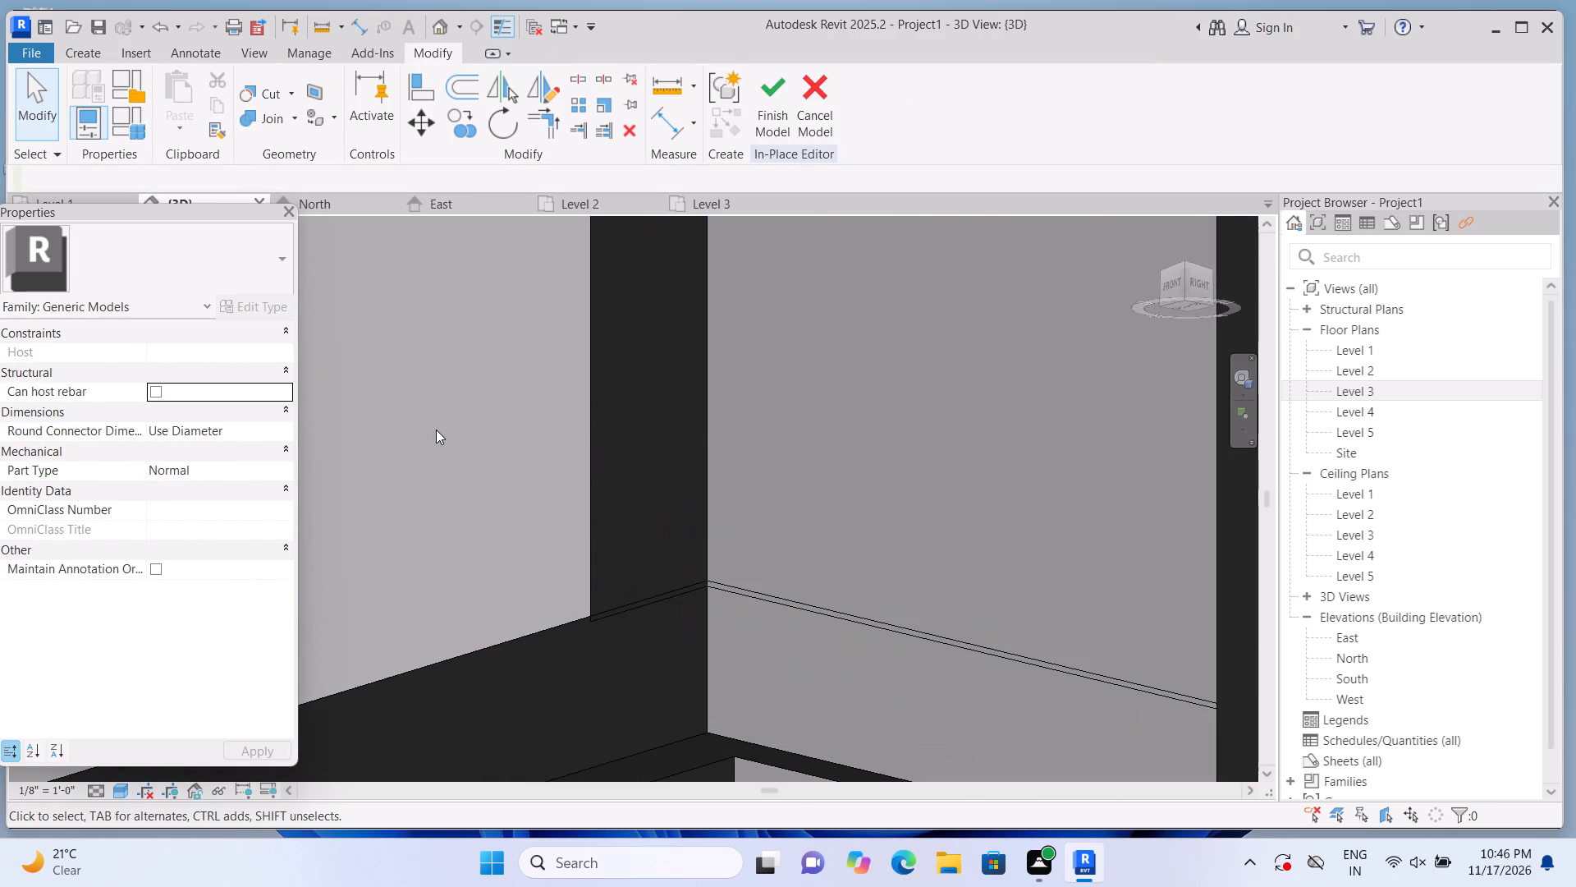
{"action": "scroll", "coordinate": [434, 426], "scroll_direction": "down", "scroll_amount": 16}
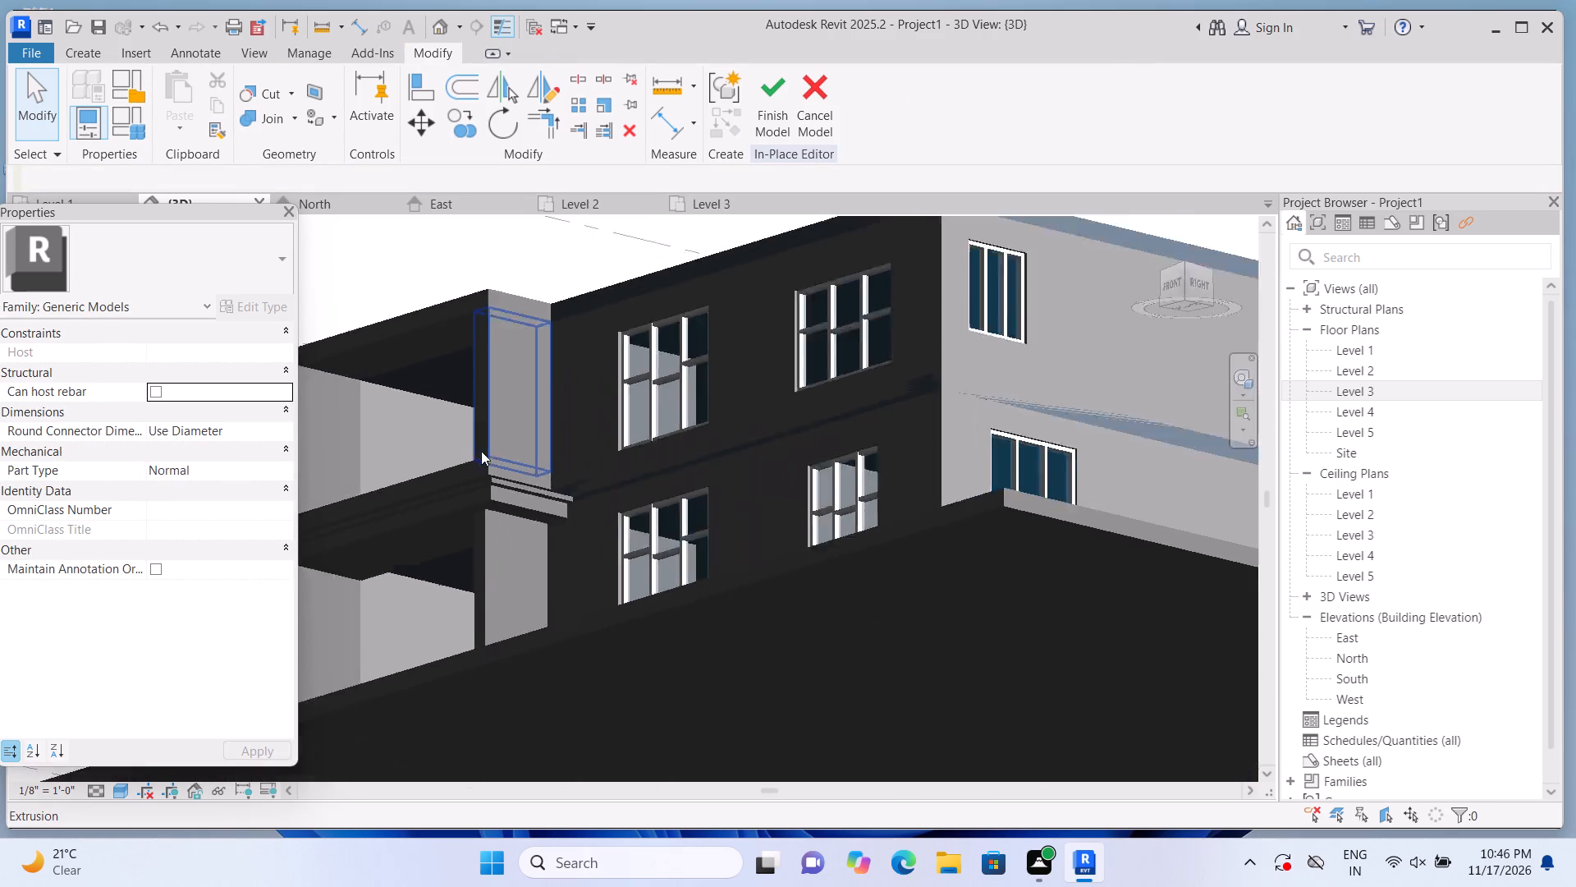
{"action": "scroll", "coordinate": [481, 451], "scroll_direction": "down", "scroll_amount": 2}
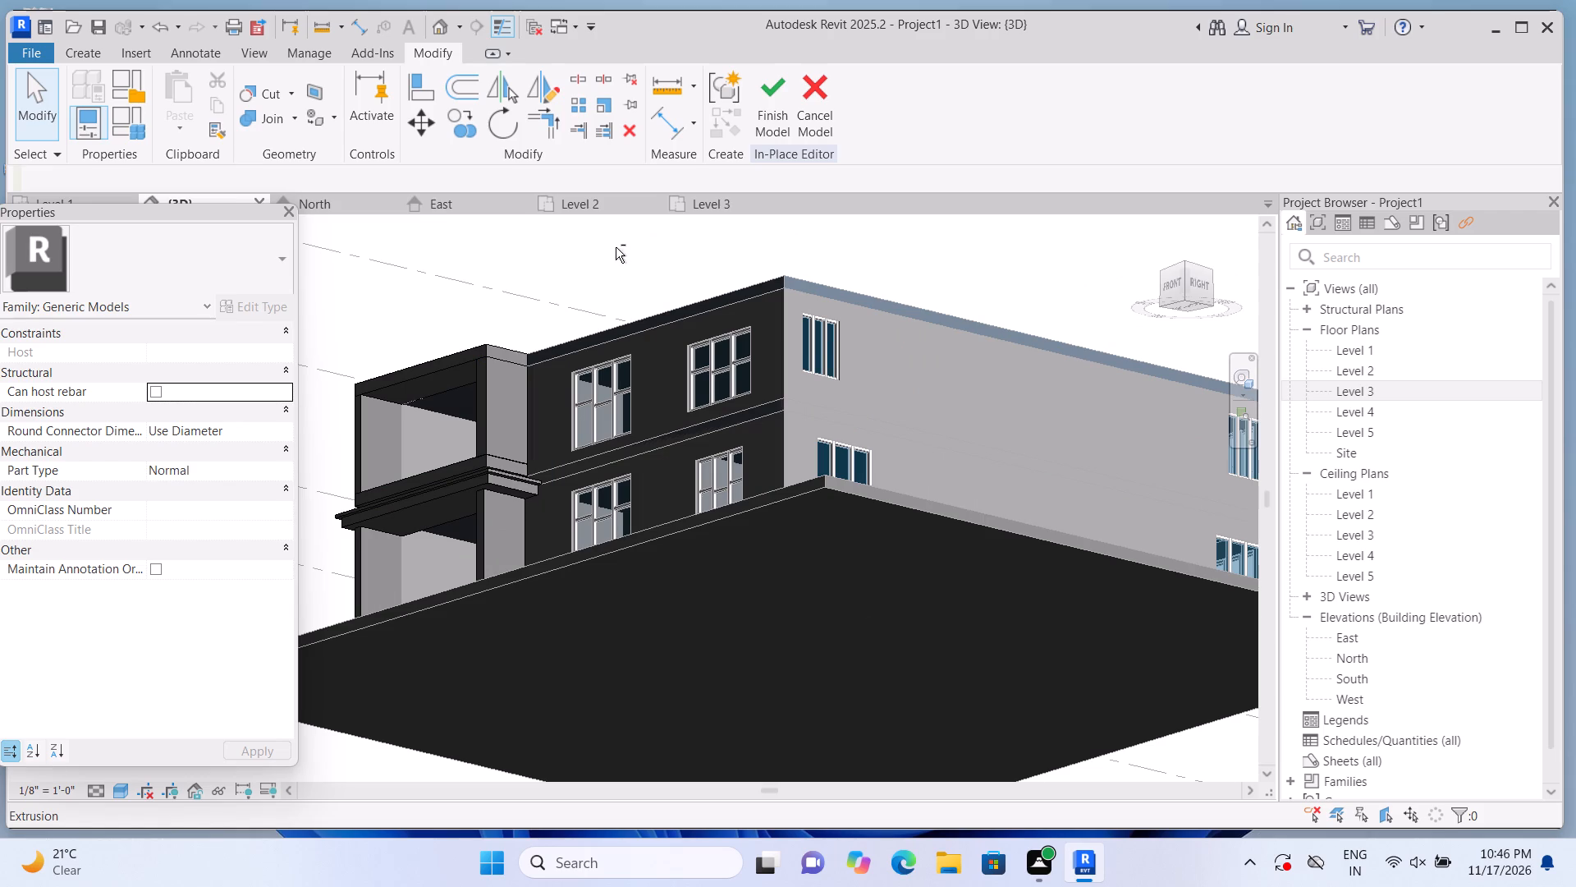
{"action": "middle_click_drag", "start_coordinate": [623, 261], "coordinate": [602, 503], "text": "shift"}
{"action": "scroll", "coordinate": [456, 390], "scroll_direction": "up", "scroll_amount": 1}
{"action": "middle_click_drag", "start_coordinate": [477, 453], "coordinate": [503, 552]}
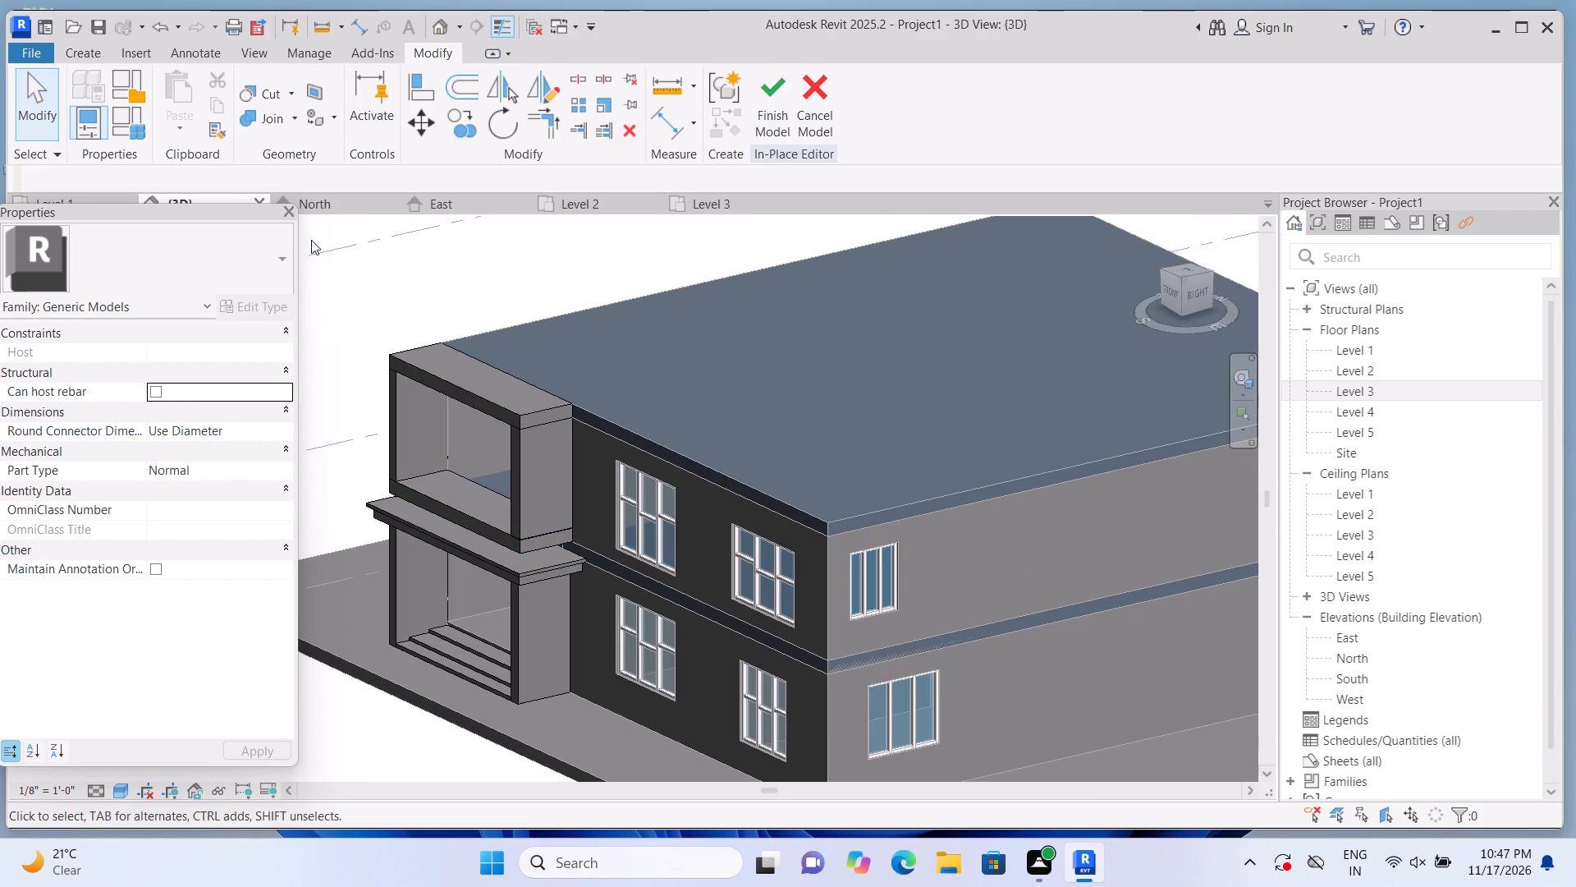
Join the upper frame's right-hand pier, on the front windows' side, to the top beam and the lower band with Join Geometry.
{"action": "left_click", "coordinate": [290, 116]}
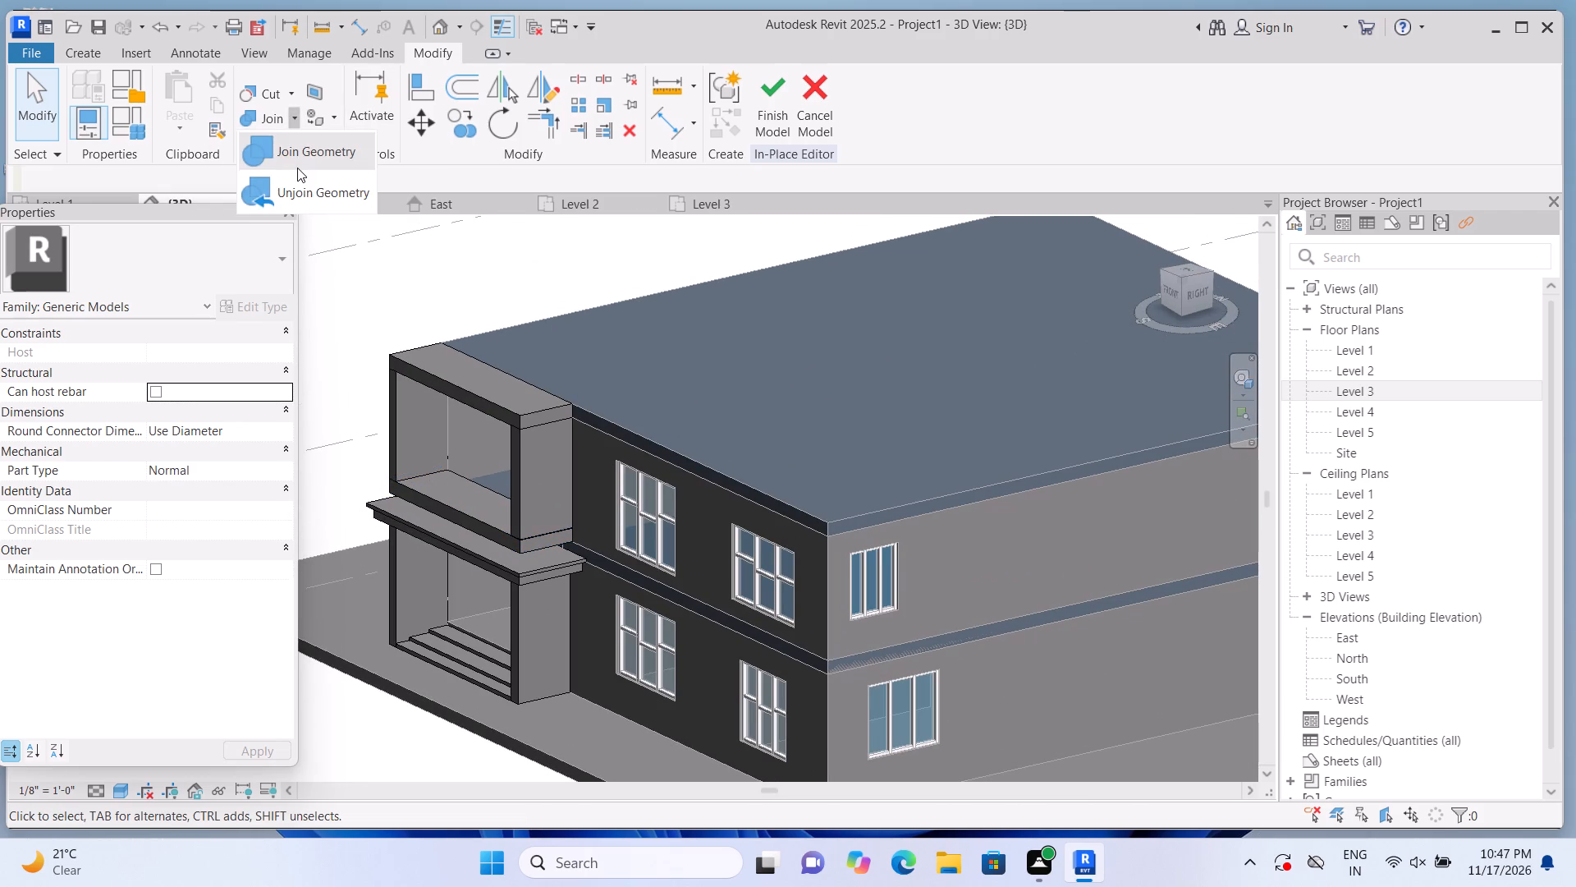
{"action": "left_click", "coordinate": [297, 168]}
{"action": "left_click", "coordinate": [494, 422]}
{"action": "left_click", "coordinate": [525, 462]}
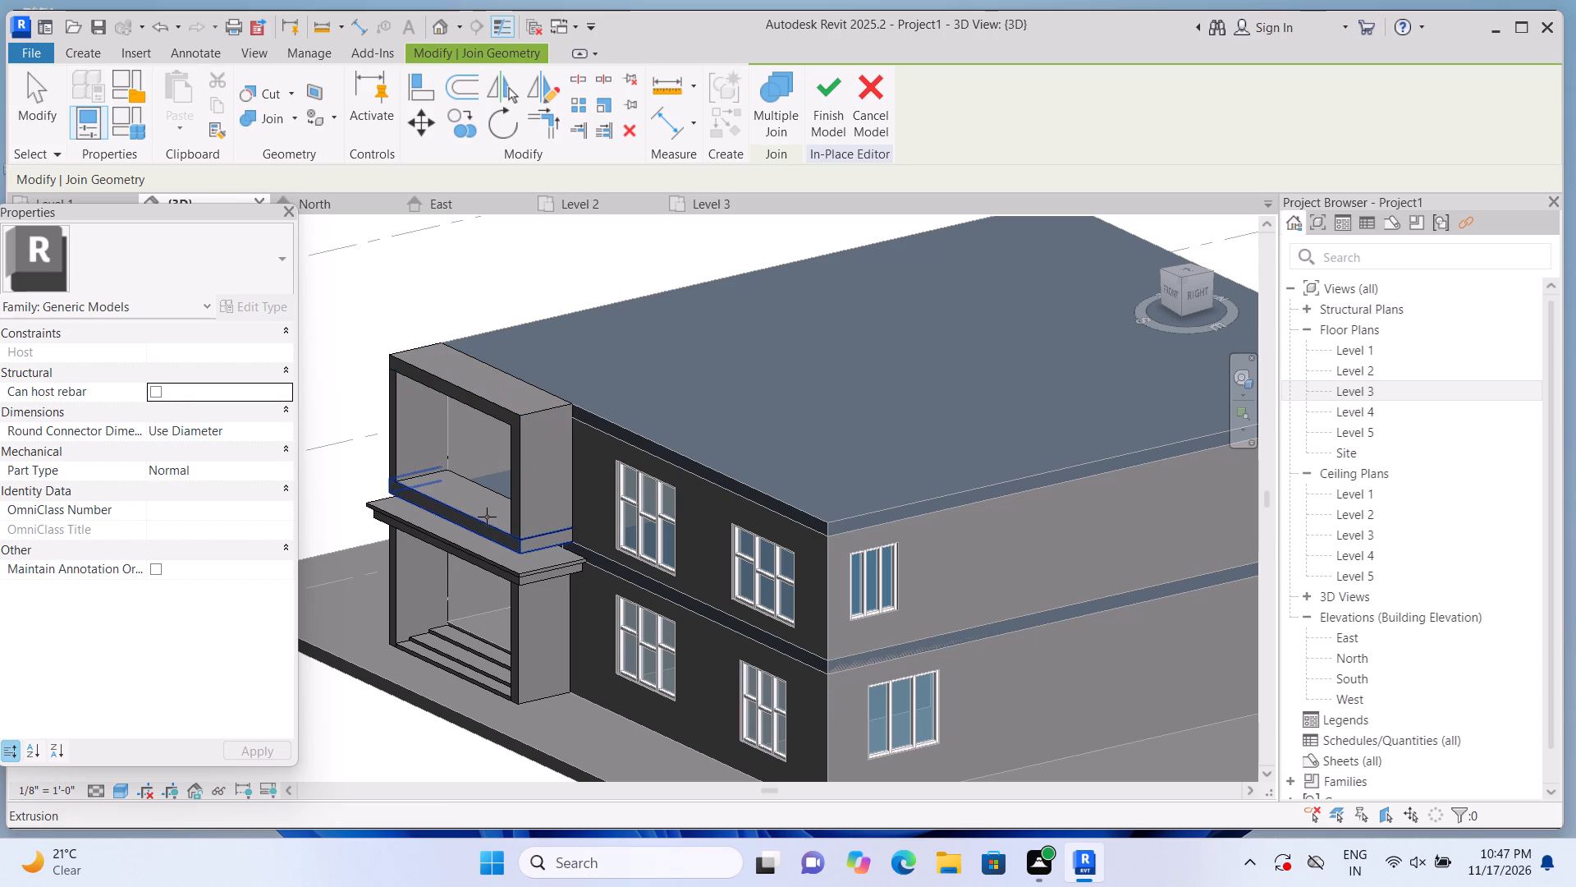
{"action": "left_click", "coordinate": [487, 520]}
{"action": "left_click", "coordinate": [558, 469]}
{"action": "left_click", "coordinate": [379, 465]}
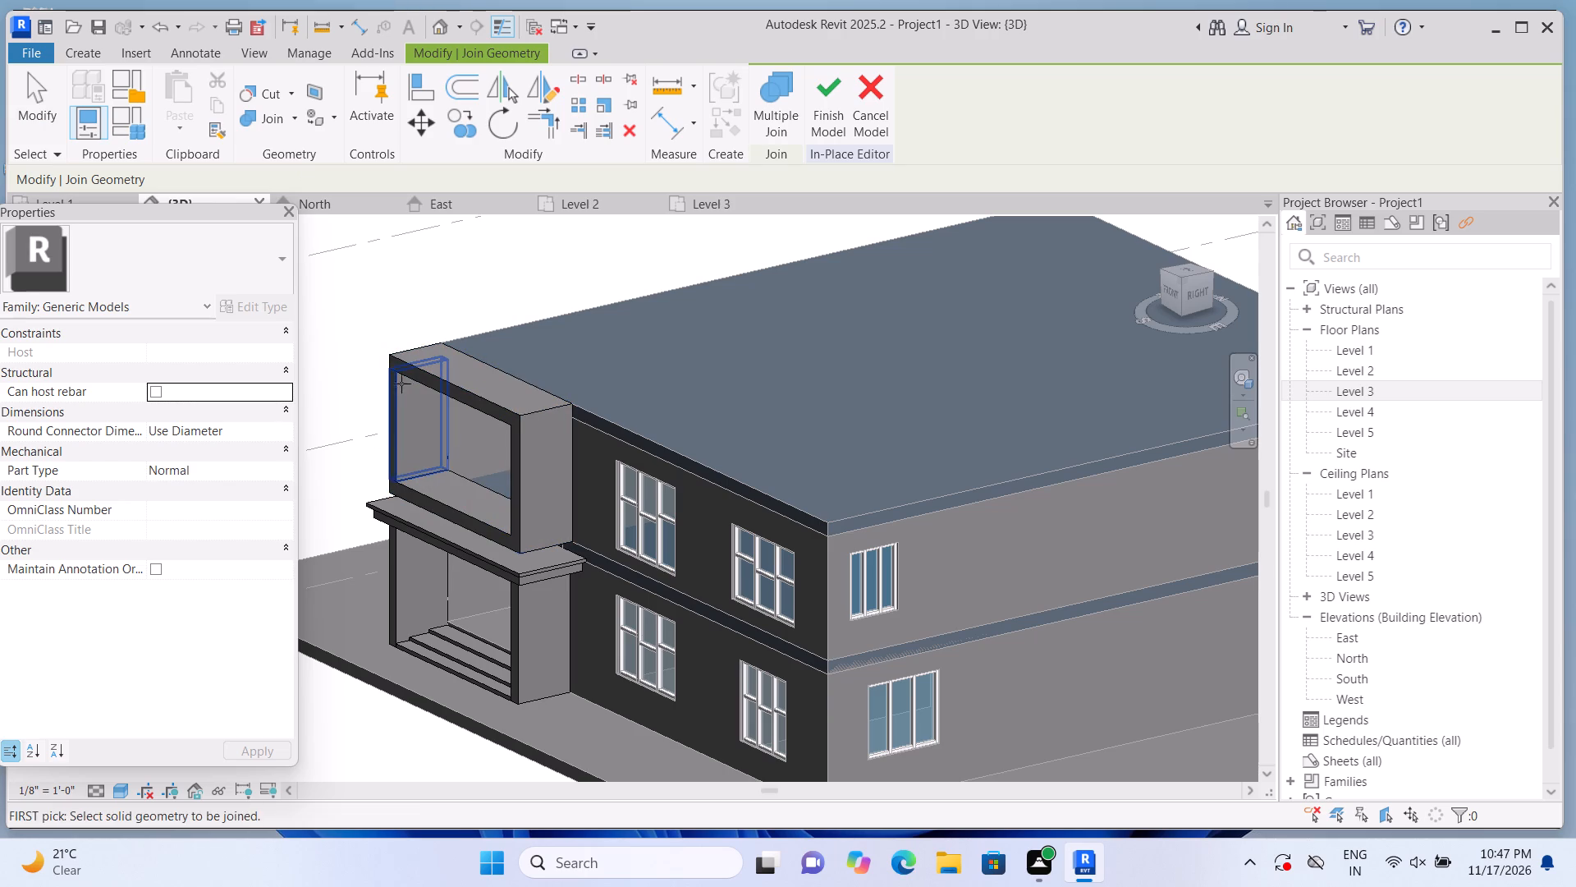
{"action": "left_click", "coordinate": [419, 339]}
{"action": "scroll", "coordinate": [412, 391], "scroll_direction": "down", "scroll_amount": 4}
{"action": "key", "text": "Escape"}
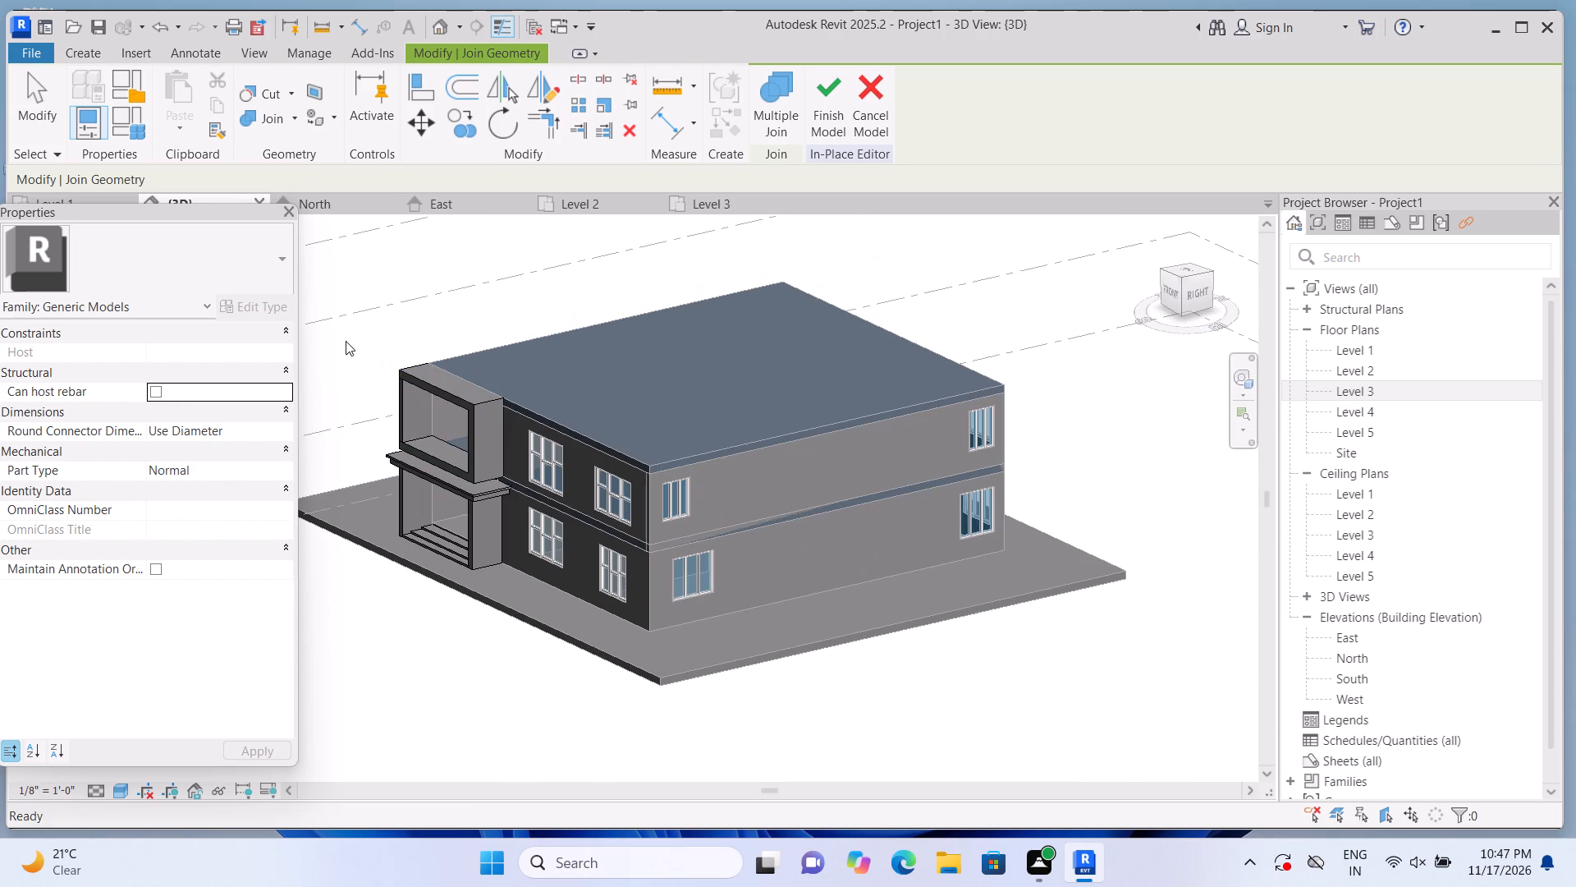
{"action": "key", "text": "Escape"}
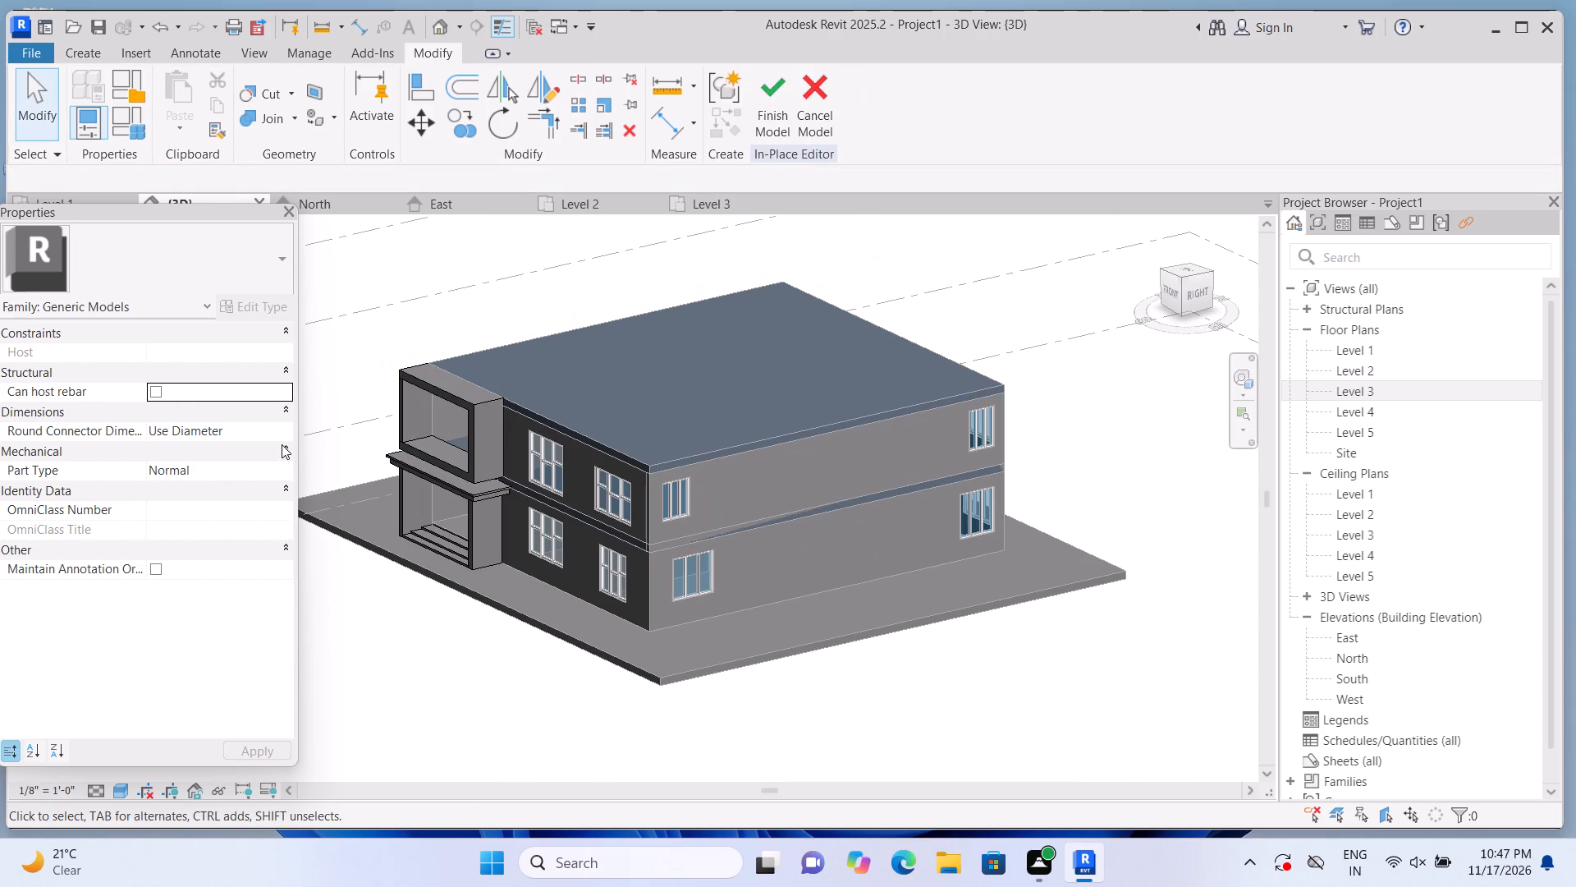
Join the upper frame's remaining left-hand pier to the top beam with Join Geometry, working from the opposite front corner.
{"action": "middle_click_drag", "start_coordinate": [313, 339], "coordinate": [568, 378], "text": "shift"}
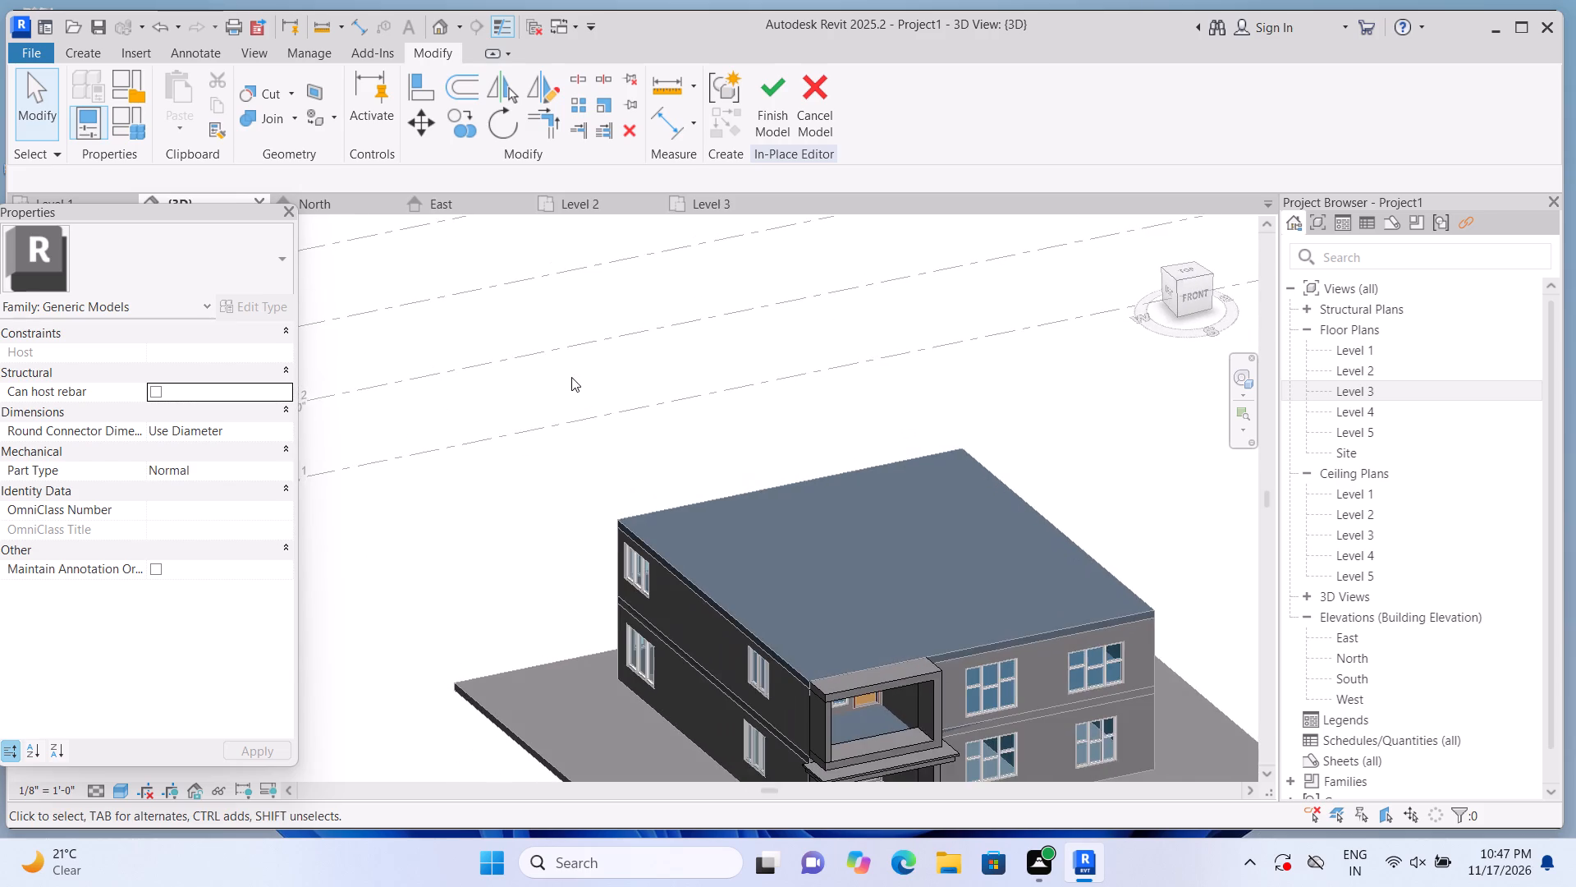
{"action": "scroll", "coordinate": [570, 375], "scroll_direction": "down", "scroll_amount": 2}
{"action": "scroll", "coordinate": [563, 370], "scroll_direction": "up", "scroll_amount": 1}
{"action": "scroll", "coordinate": [845, 674], "scroll_direction": "up", "scroll_amount": 4}
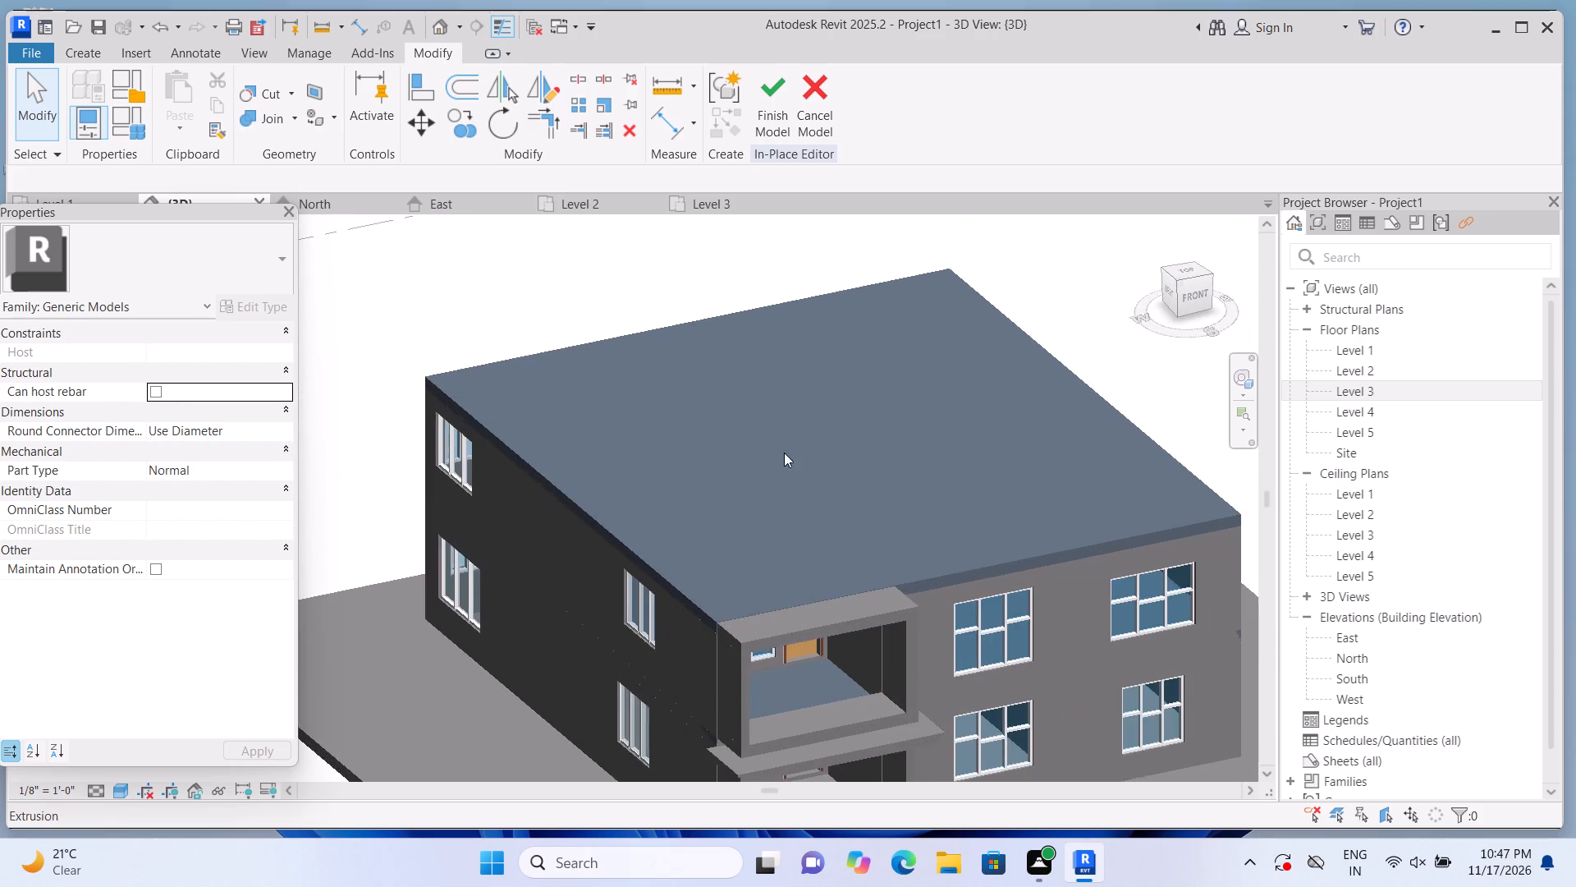
{"action": "scroll", "coordinate": [763, 401], "scroll_direction": "down", "scroll_amount": 5}
{"action": "scroll", "coordinate": [985, 788], "scroll_direction": "up", "scroll_amount": 7}
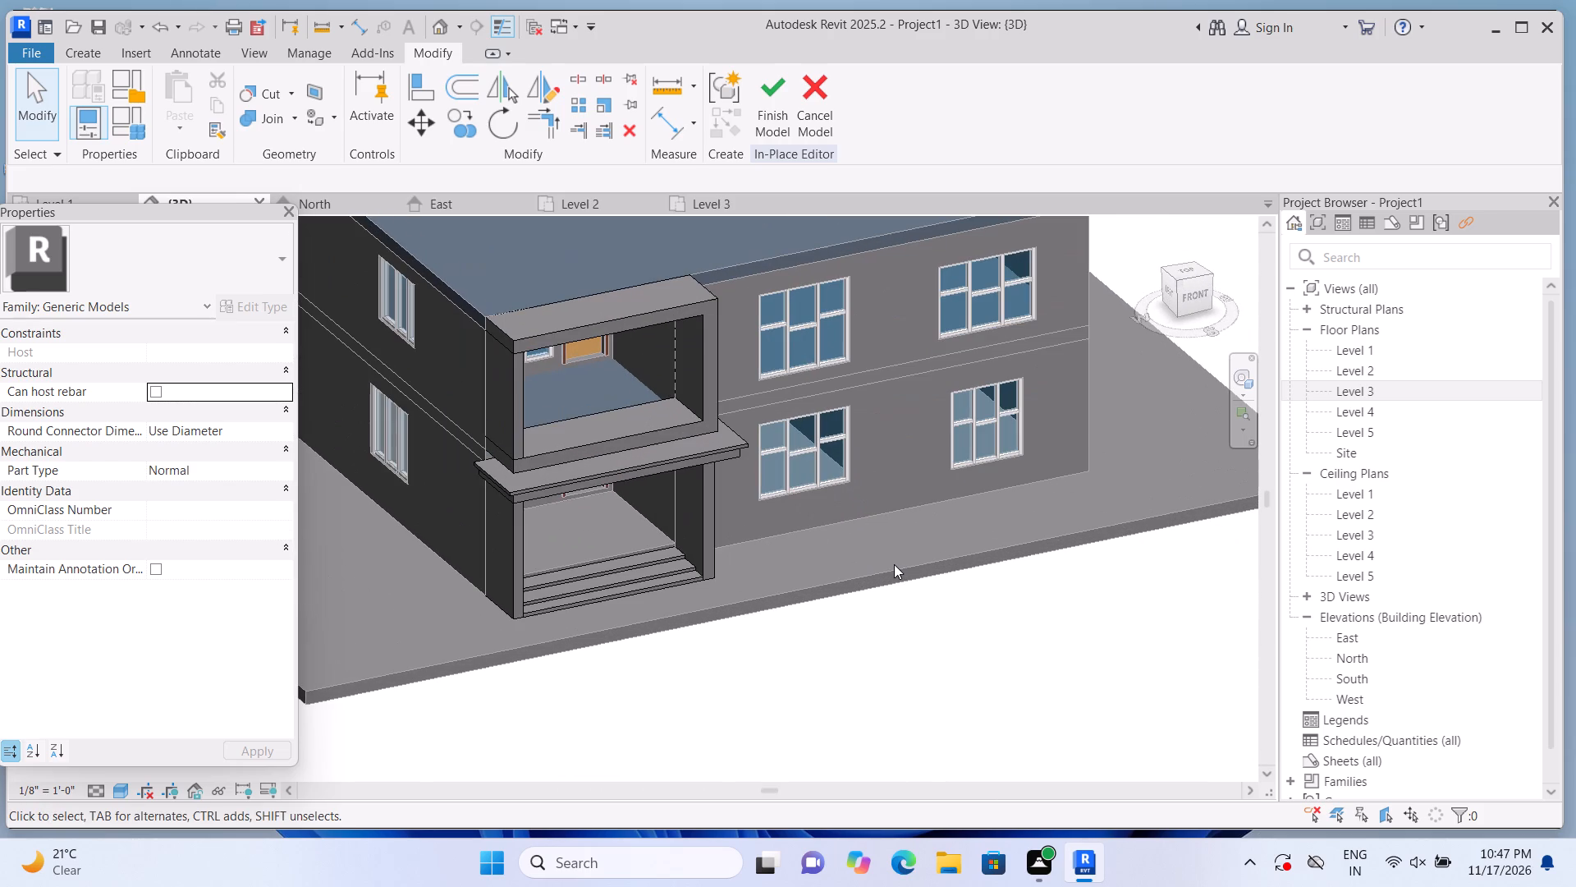
{"action": "scroll", "coordinate": [614, 365], "scroll_direction": "up", "scroll_amount": 3}
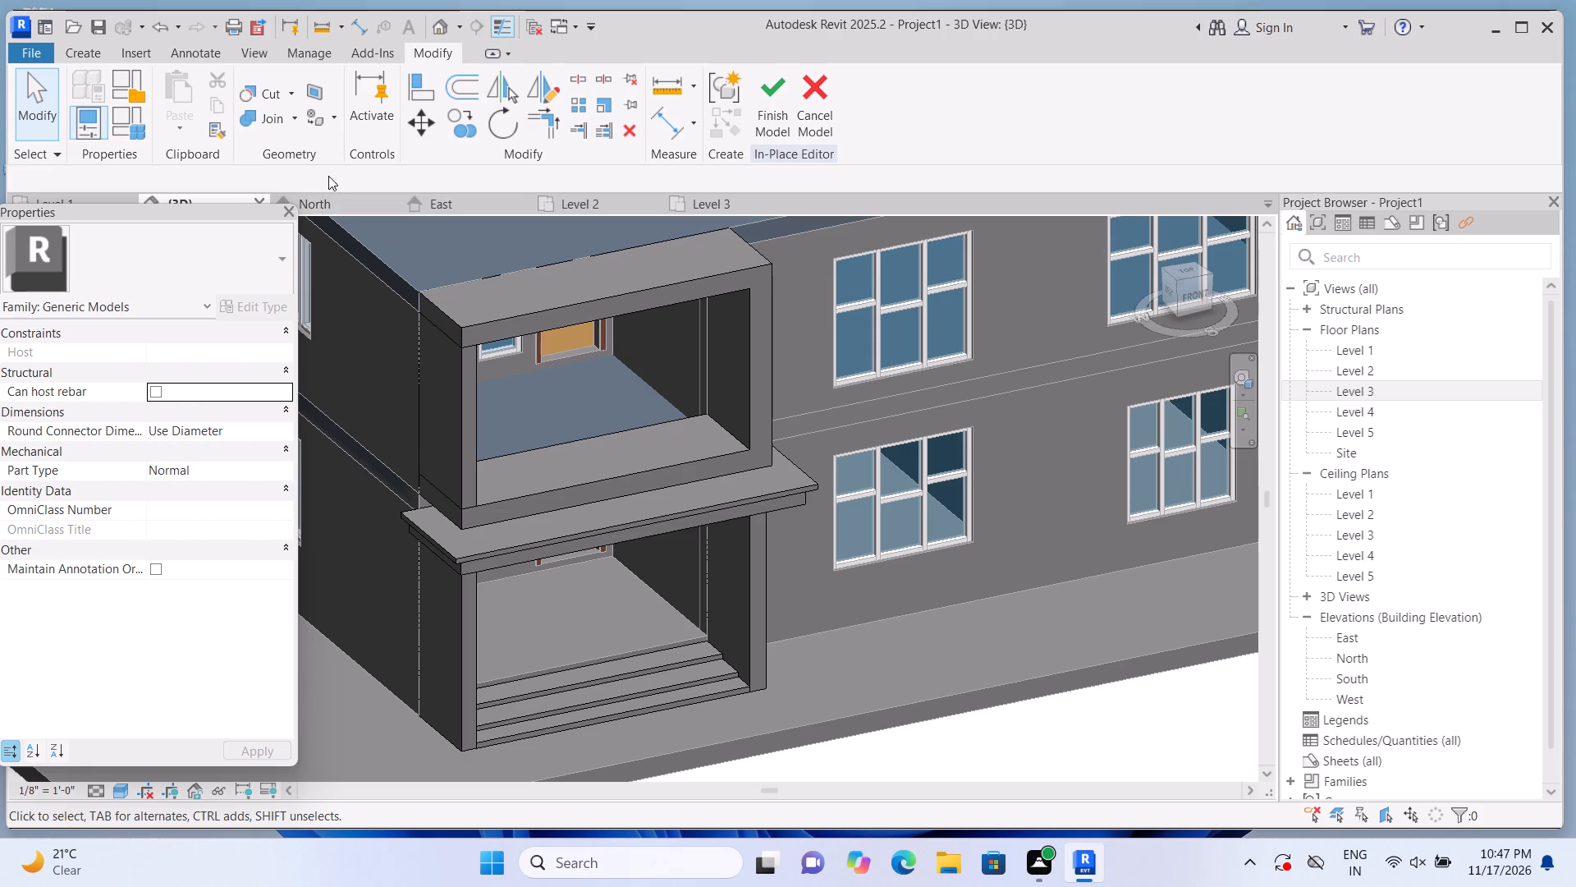
{"action": "left_click", "coordinate": [289, 118]}
{"action": "left_click", "coordinate": [301, 143]}
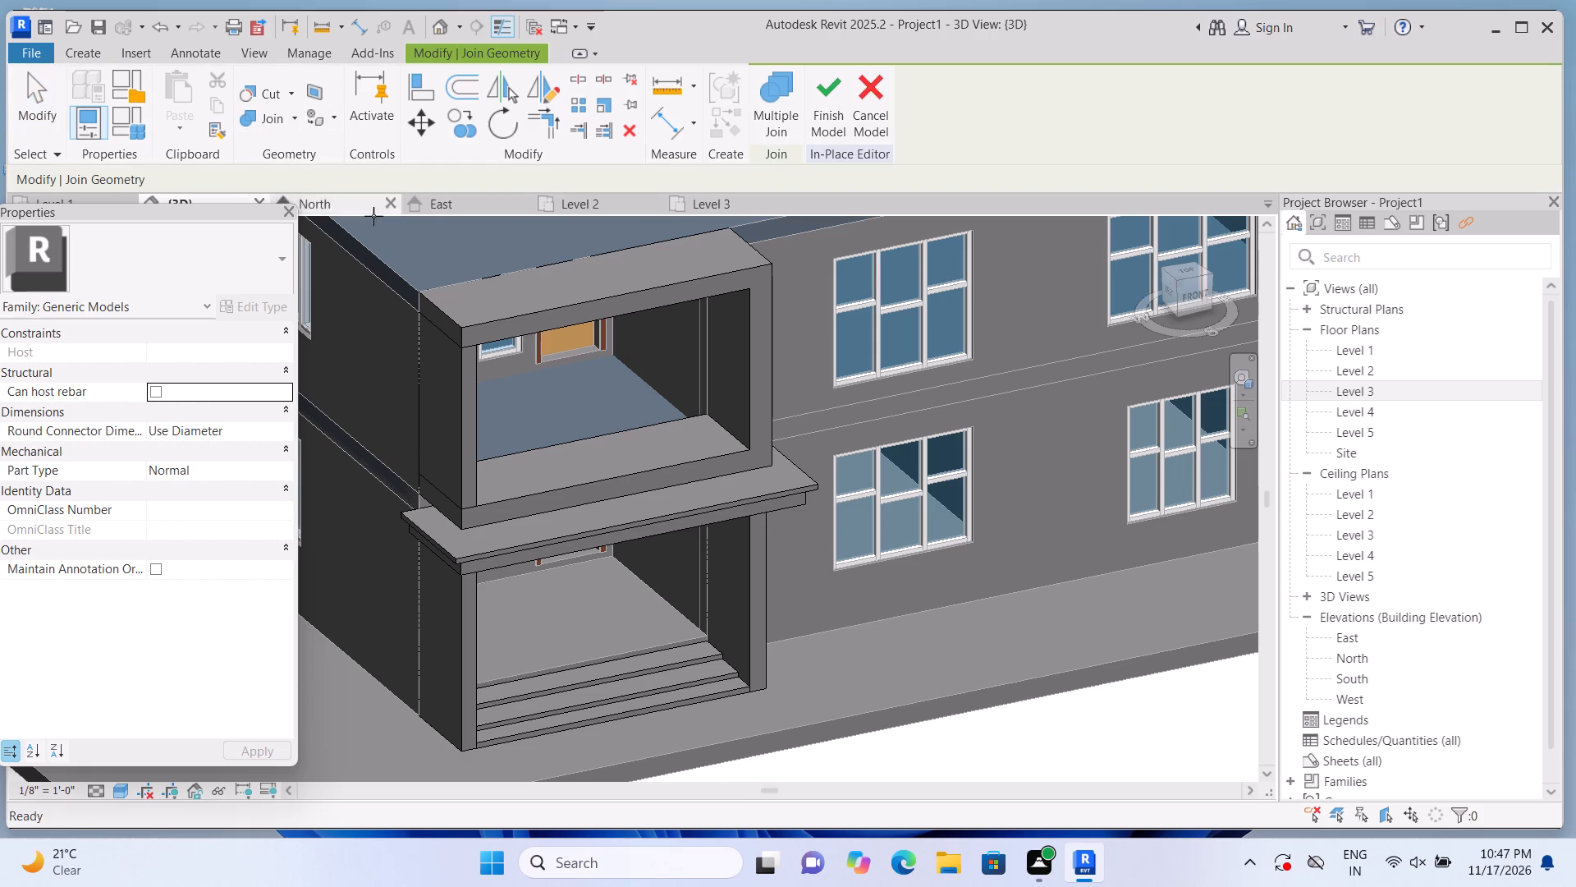
{"action": "left_click", "coordinate": [473, 385]}
{"action": "left_click", "coordinate": [500, 303]}
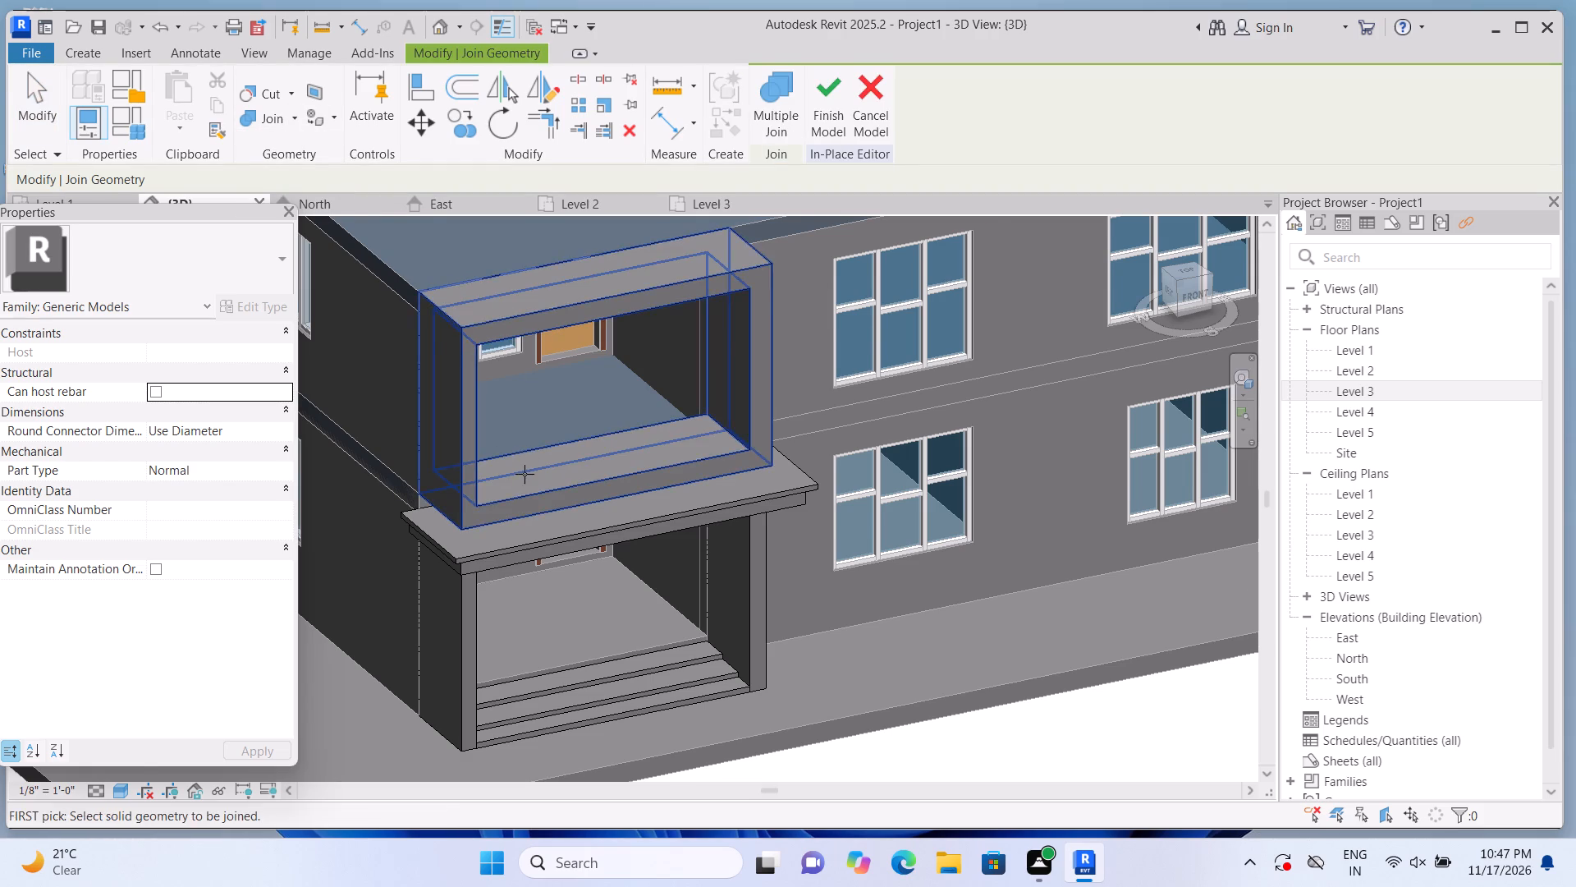
{"action": "scroll", "coordinate": [525, 474], "scroll_direction": "down", "scroll_amount": 1}
{"action": "scroll", "coordinate": [424, 728], "scroll_direction": "down", "scroll_amount": 4}
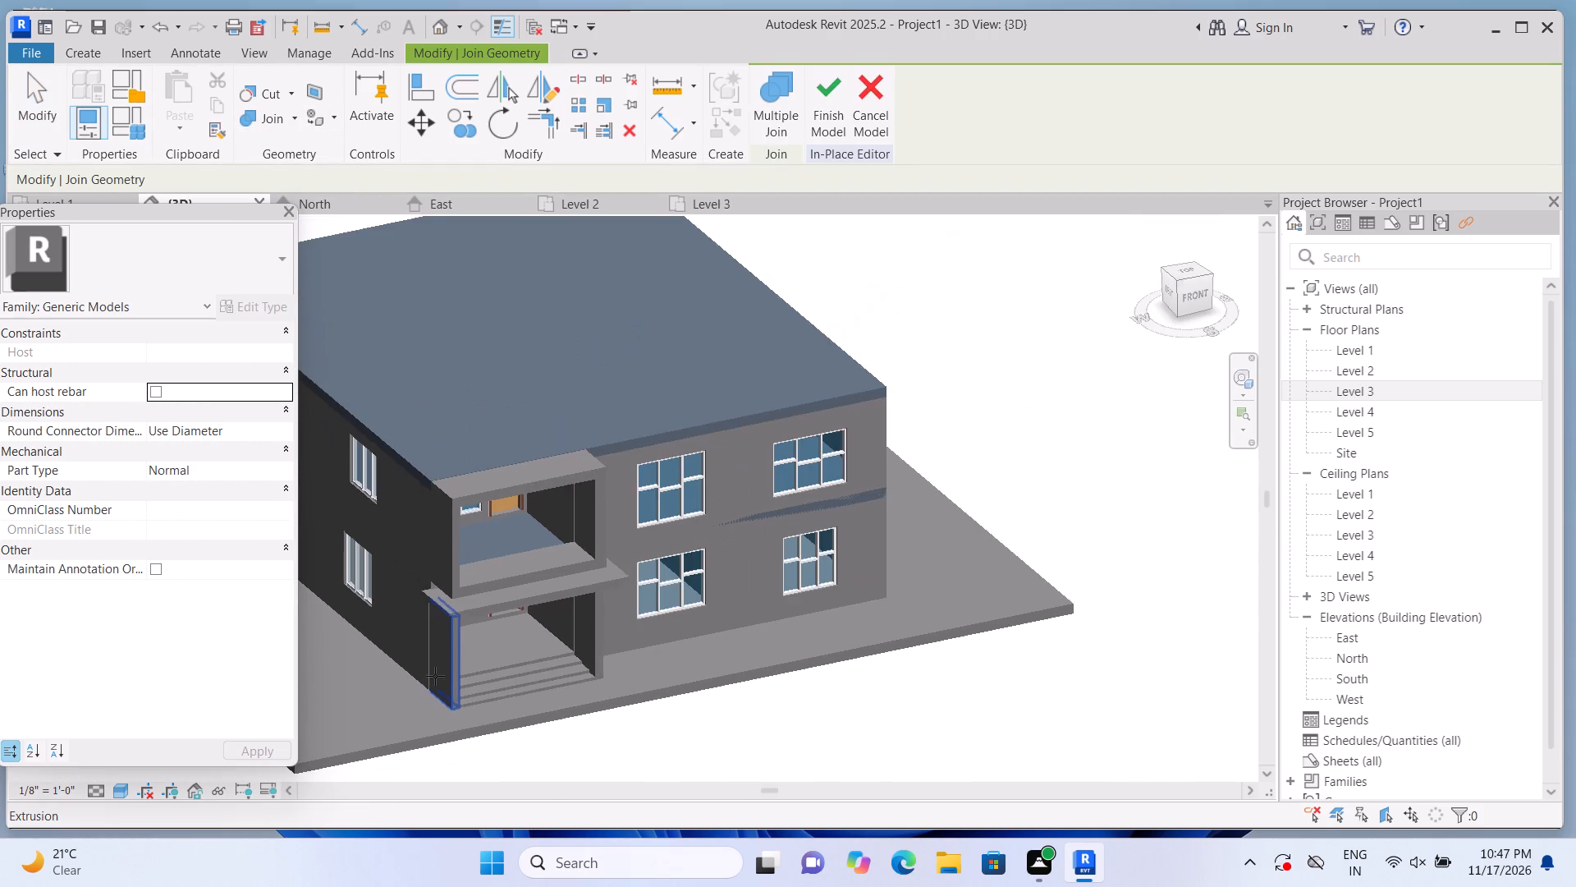
{"action": "key", "text": "Escape"}
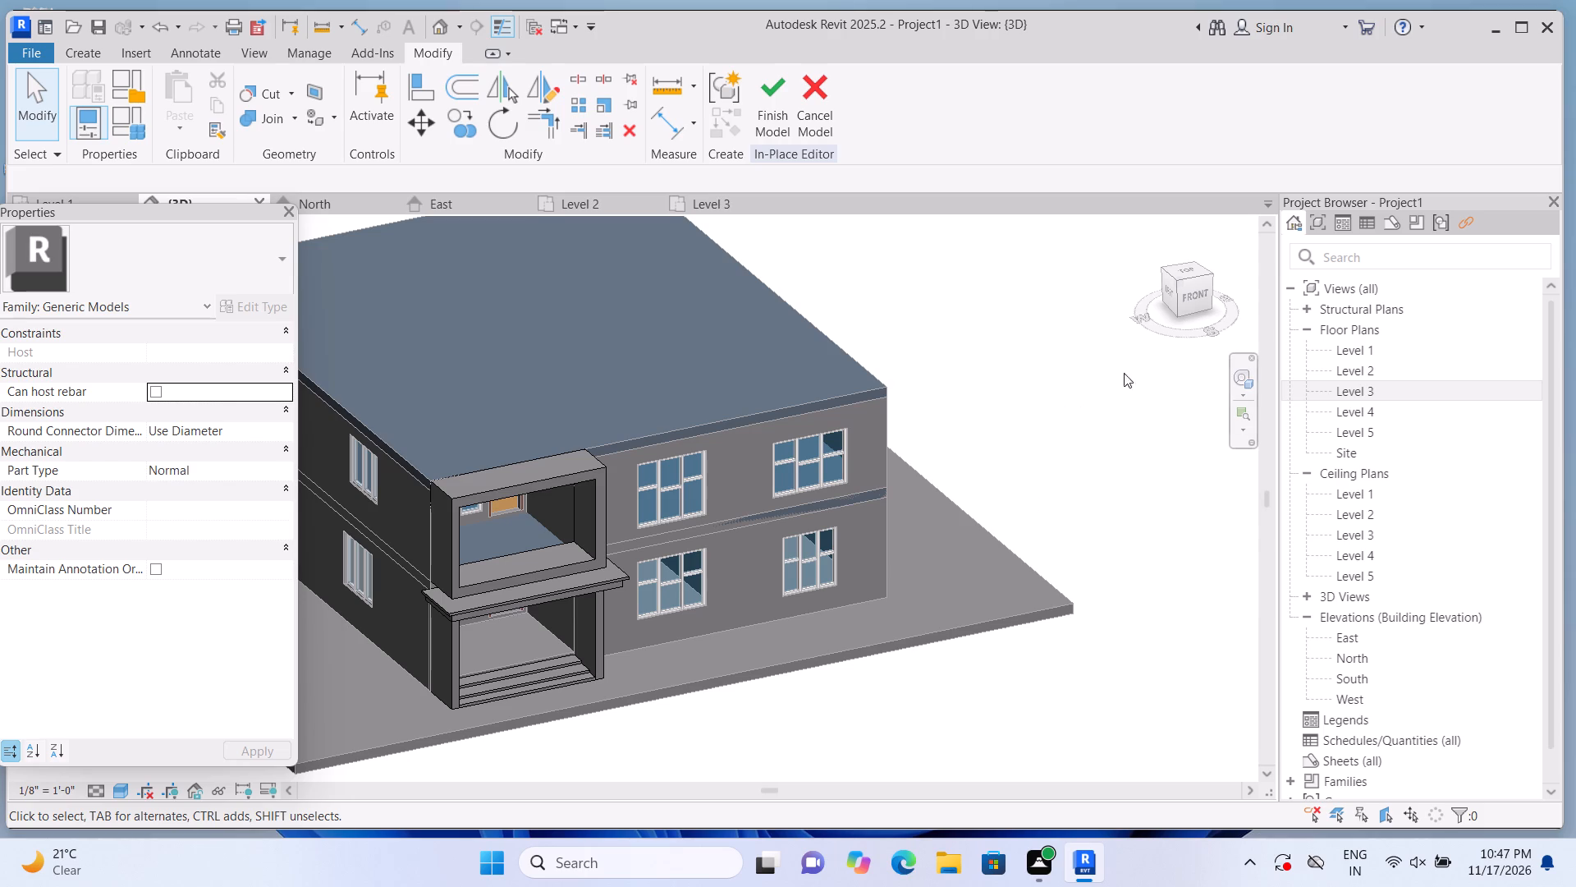
Open the Level 2 floor plan at the projecting frame and entrance canopy.
{"action": "double_click", "coordinate": [1353, 366]}
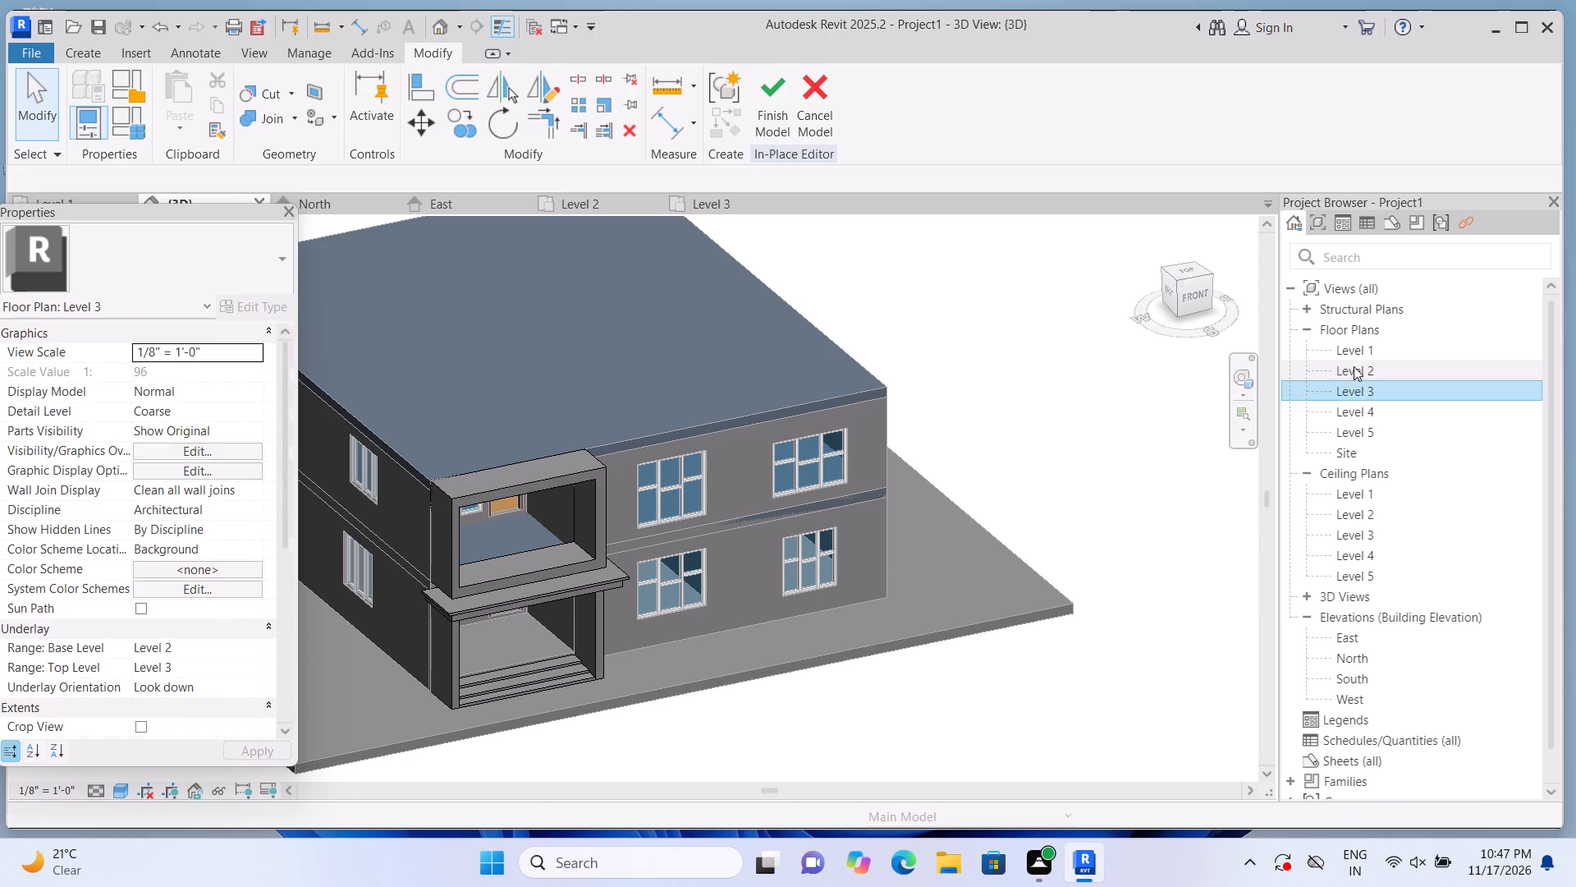
{"action": "scroll", "coordinate": [902, 598], "scroll_direction": "down", "scroll_amount": 11}
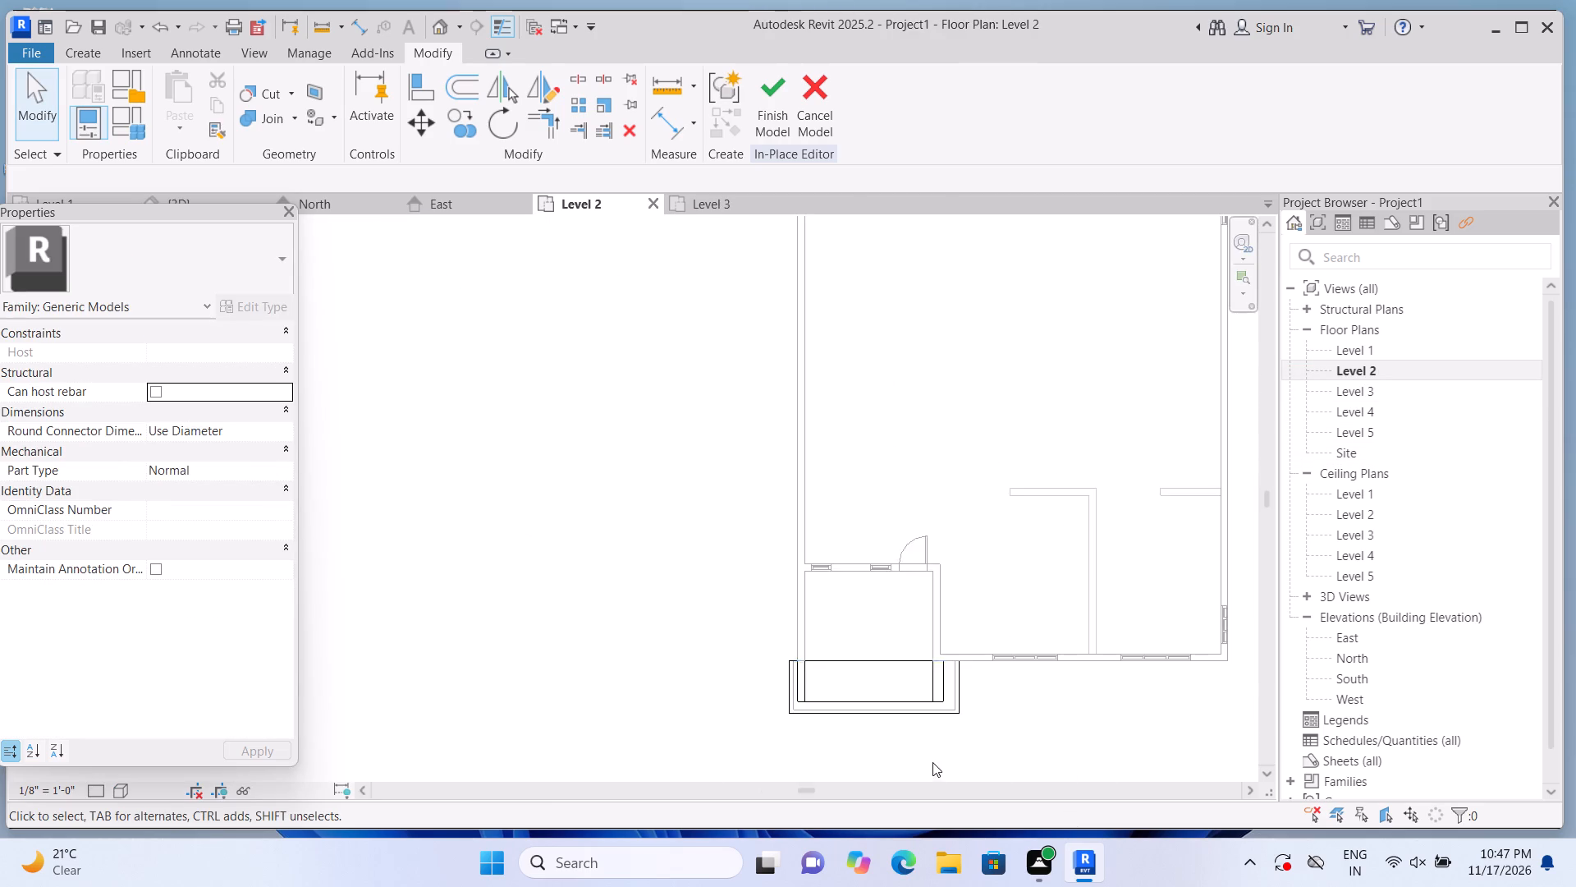
{"action": "scroll", "coordinate": [932, 763], "scroll_direction": "up", "scroll_amount": 12}
{"action": "scroll", "coordinate": [928, 626], "scroll_direction": "down", "scroll_amount": 2}
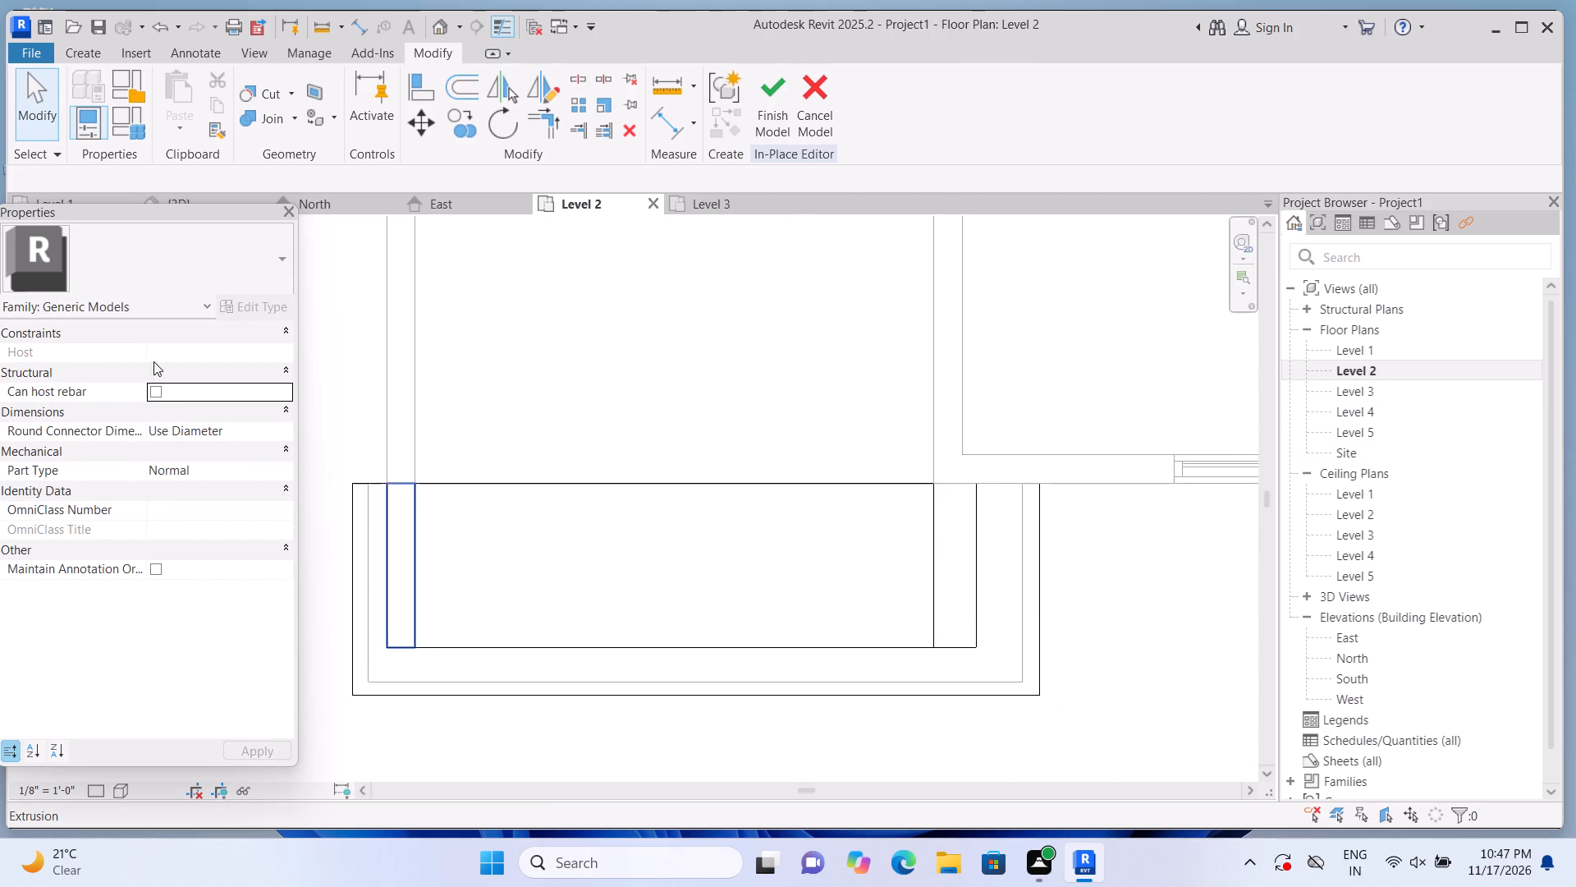
Finish the in-place model and dismiss the save reminder without saving.
{"action": "left_click", "coordinate": [767, 101]}
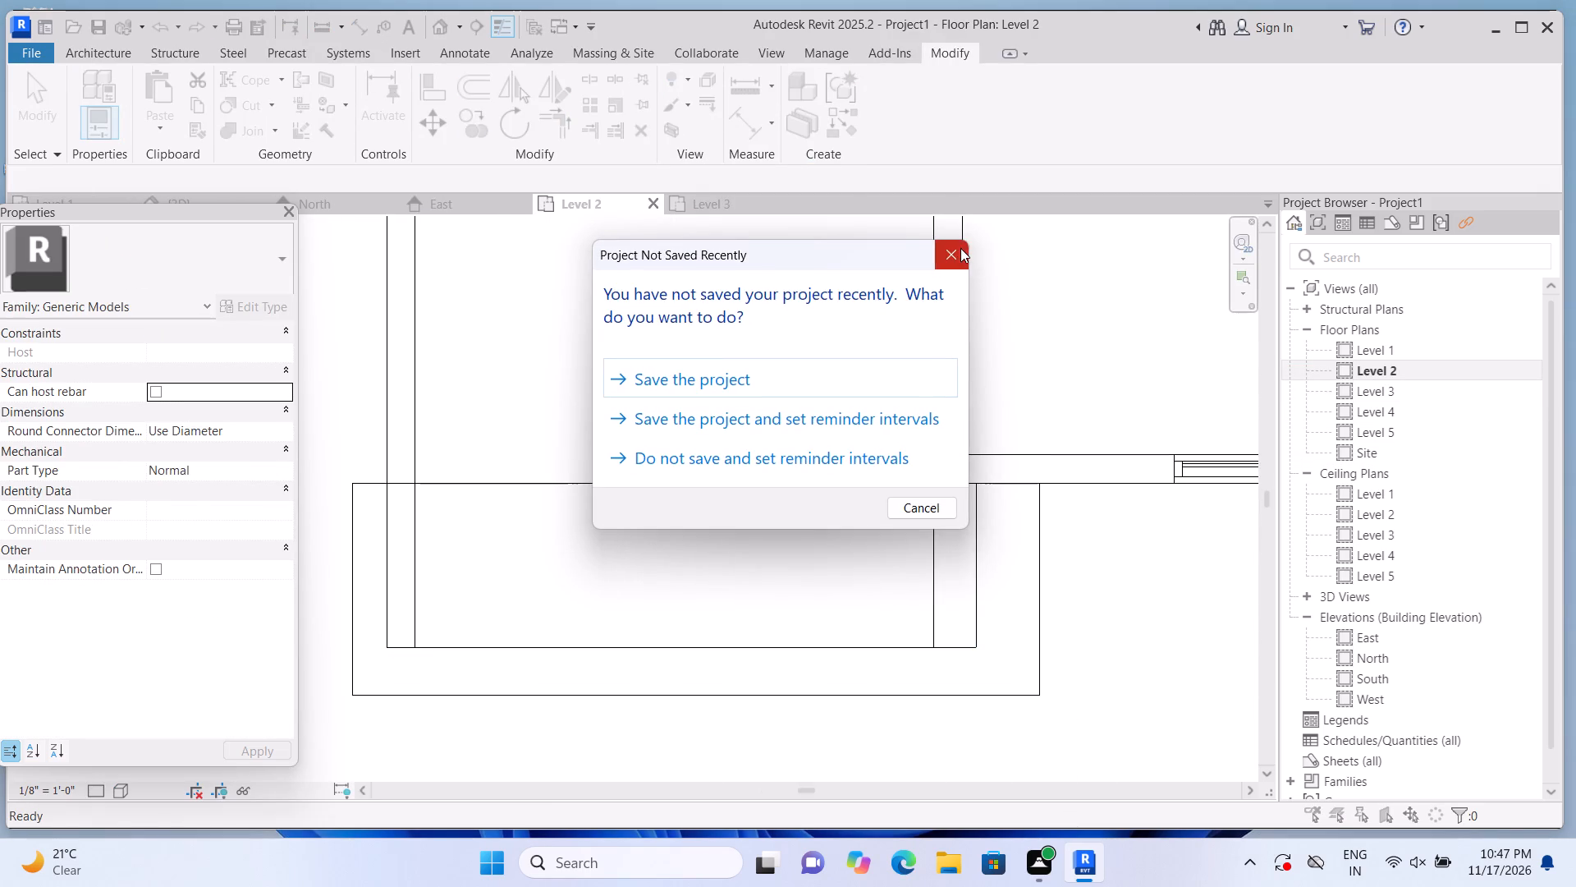
{"action": "left_click", "coordinate": [960, 248]}
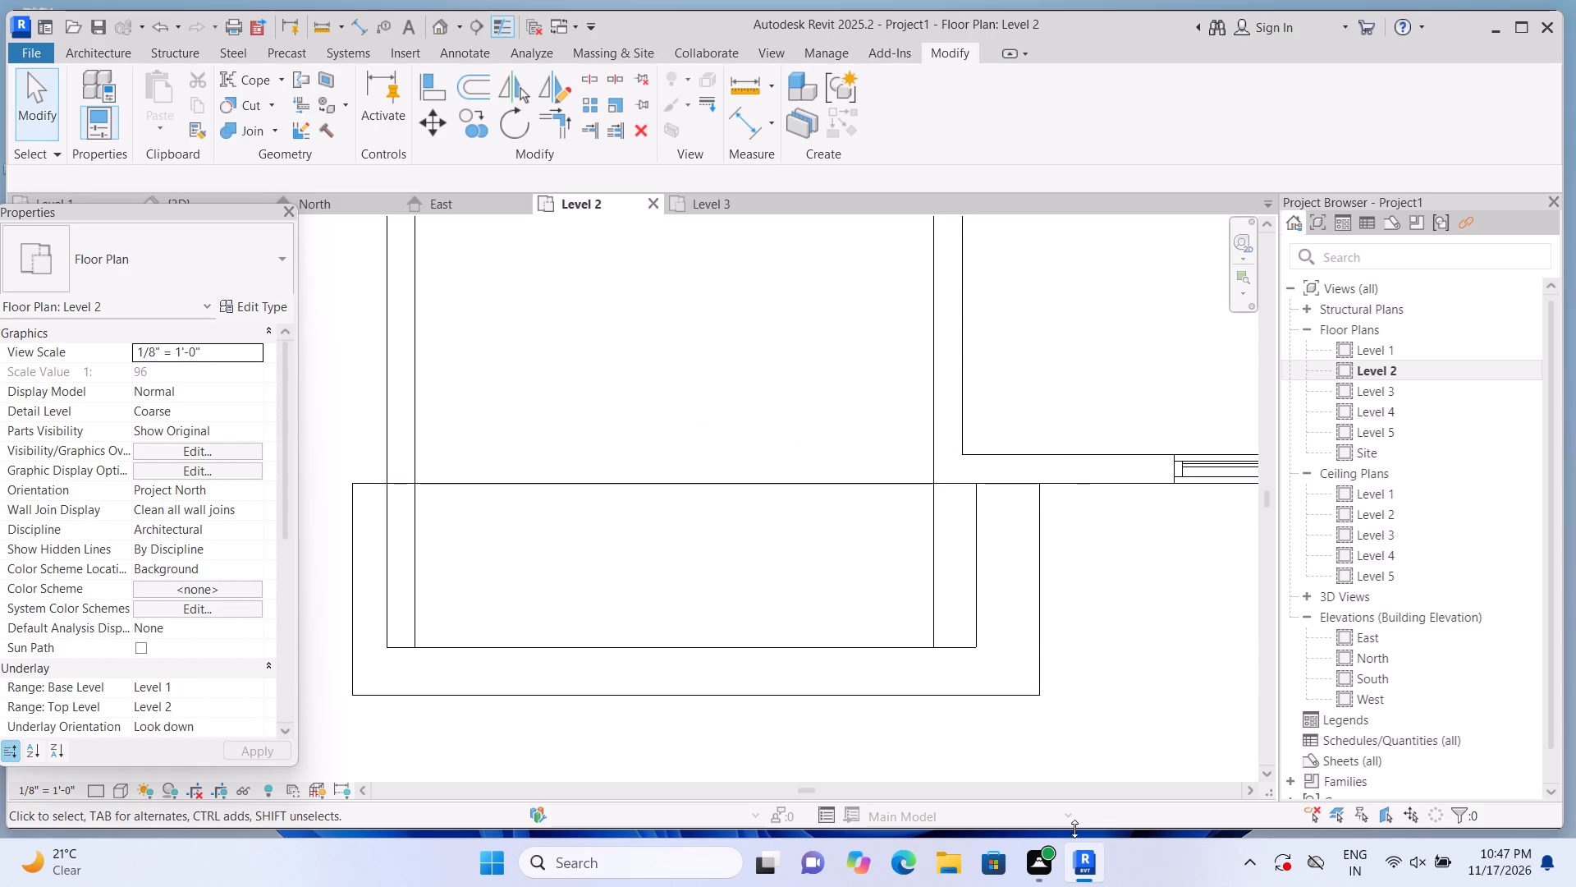
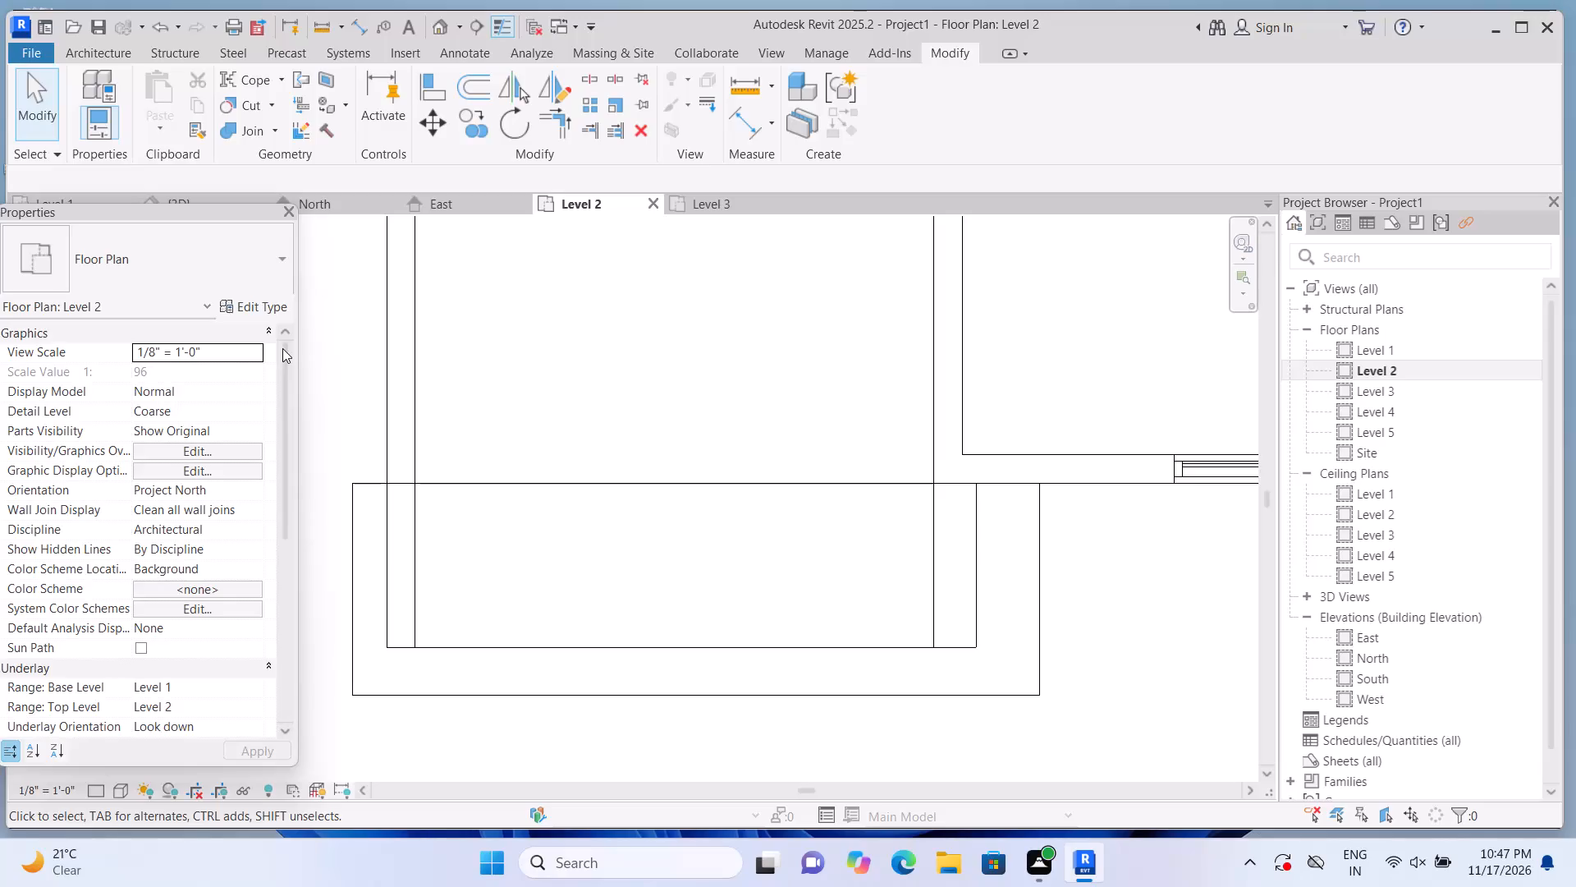
Draw a Curtain Wall 1 about 13'-9" long on Level 2 between the projecting frame's two side piers, near its front edge.
{"action": "left_click", "coordinate": [104, 46]}
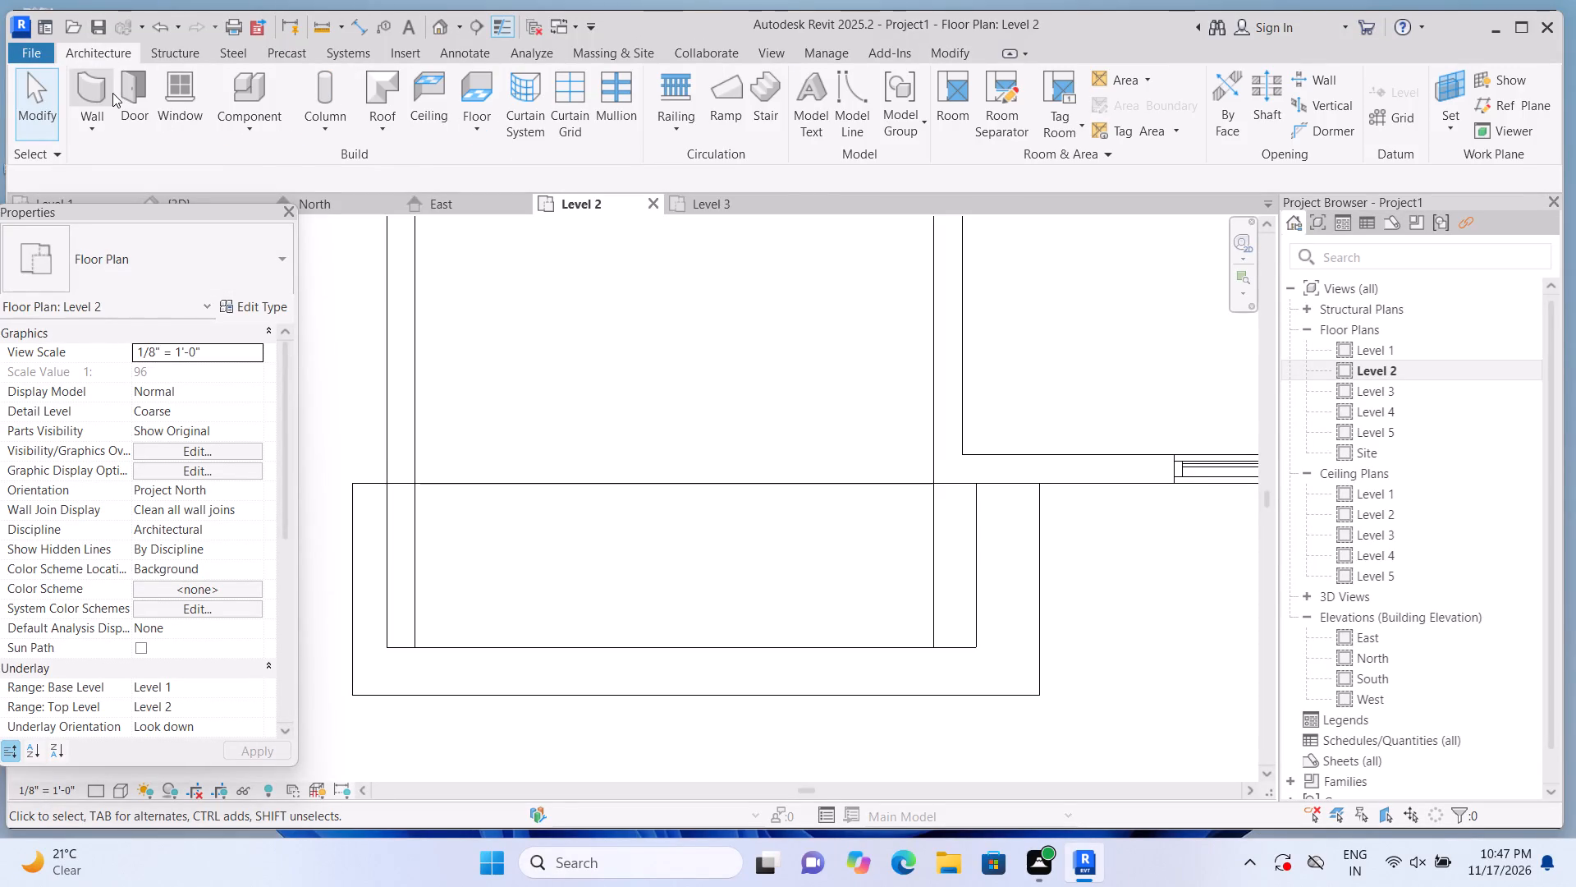
{"action": "left_click", "coordinate": [94, 91]}
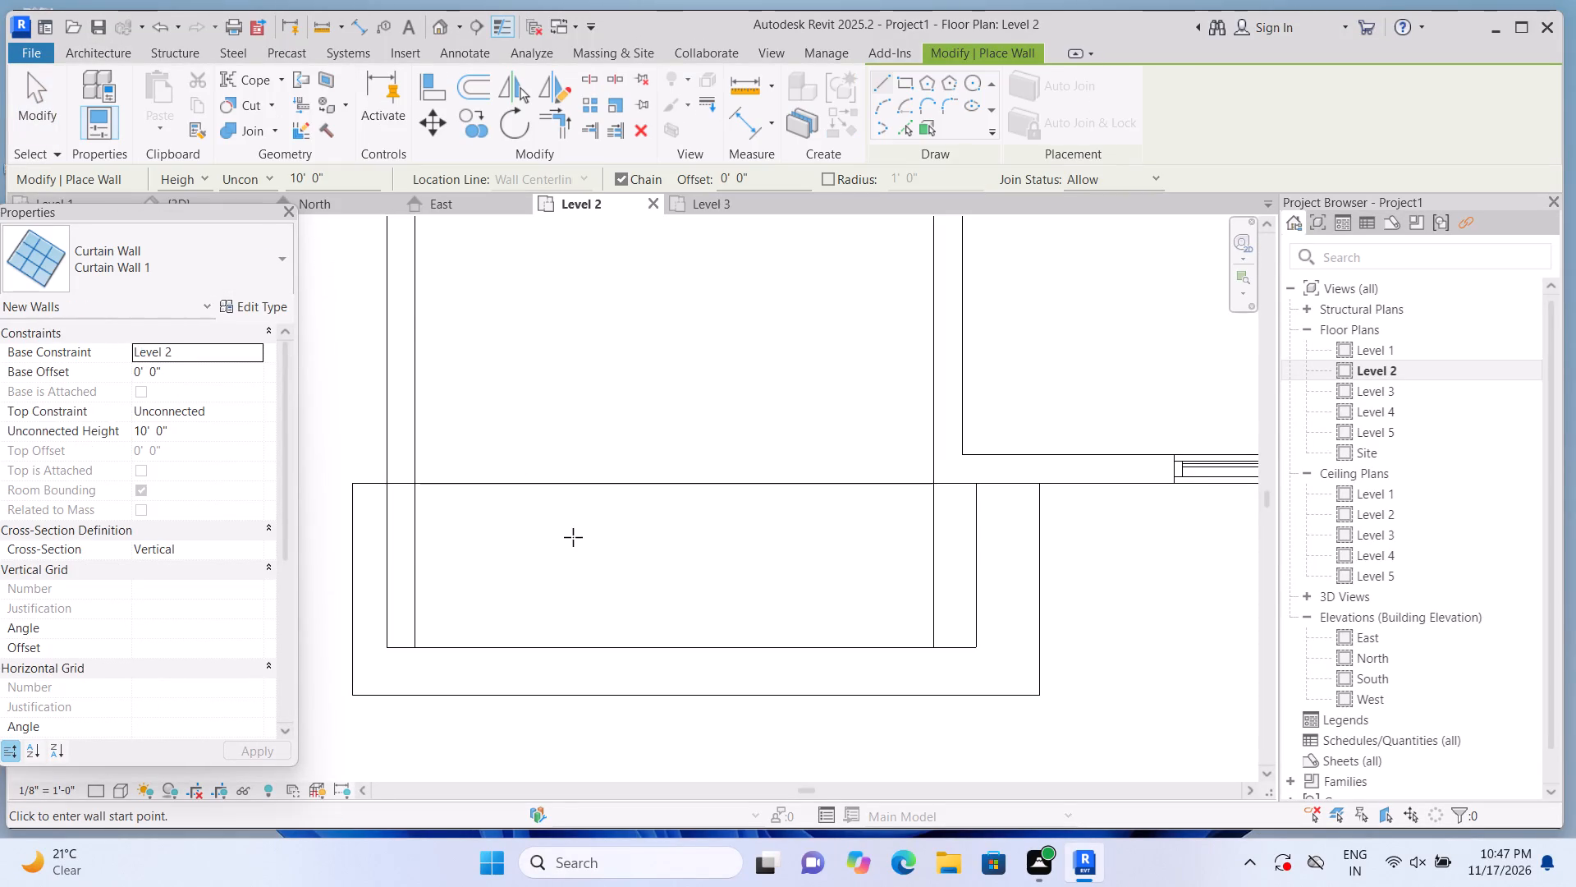
{"action": "scroll", "coordinate": [439, 685], "scroll_direction": "up", "scroll_amount": 1}
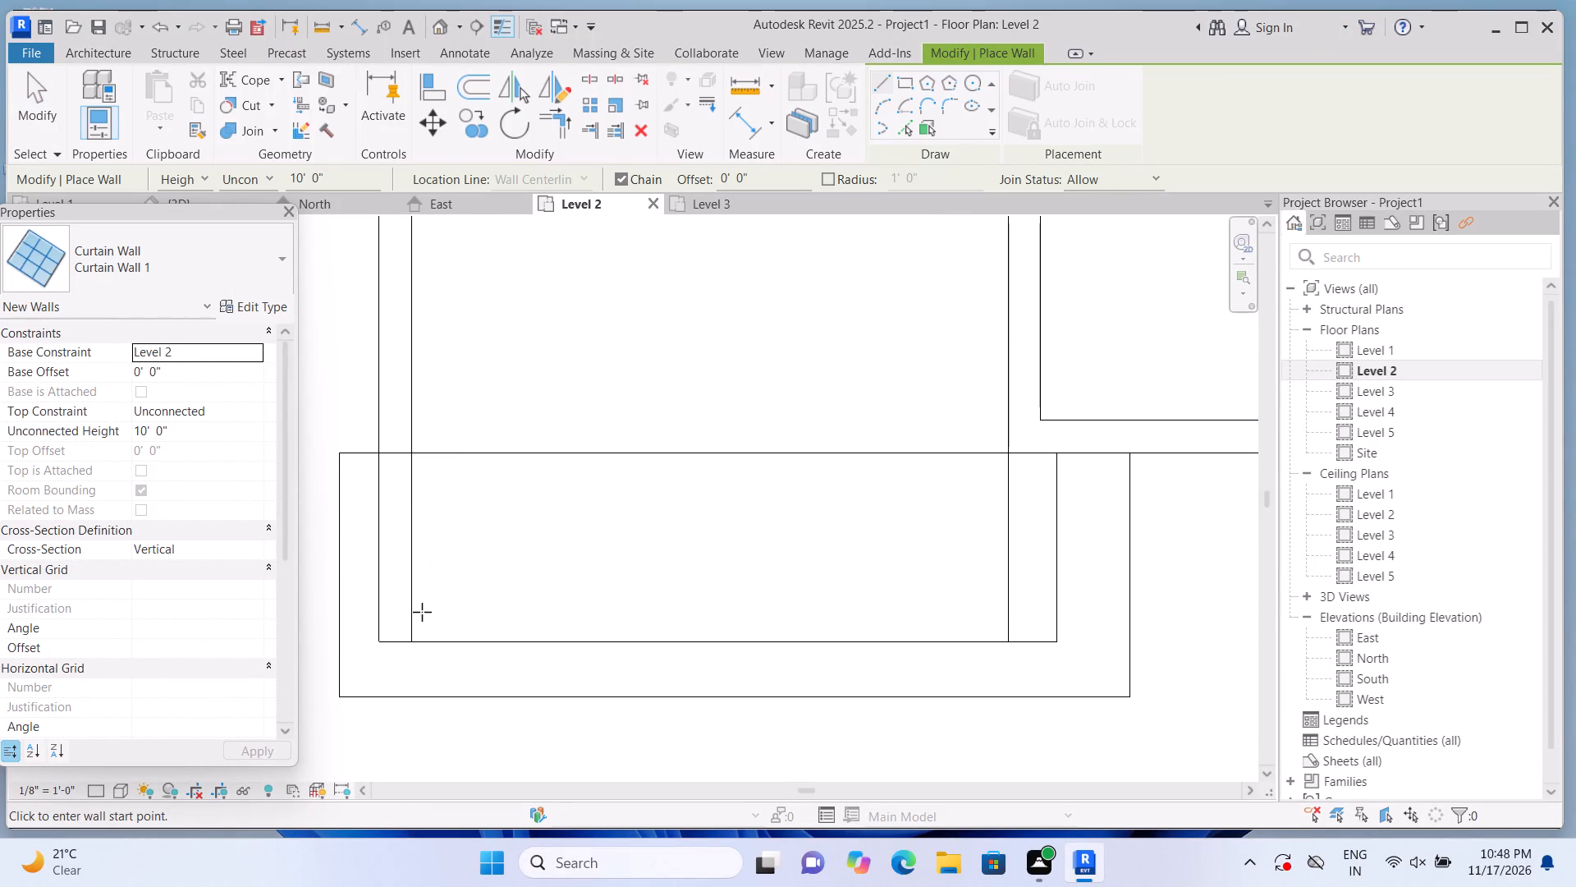
{"action": "left_click", "coordinate": [418, 612]}
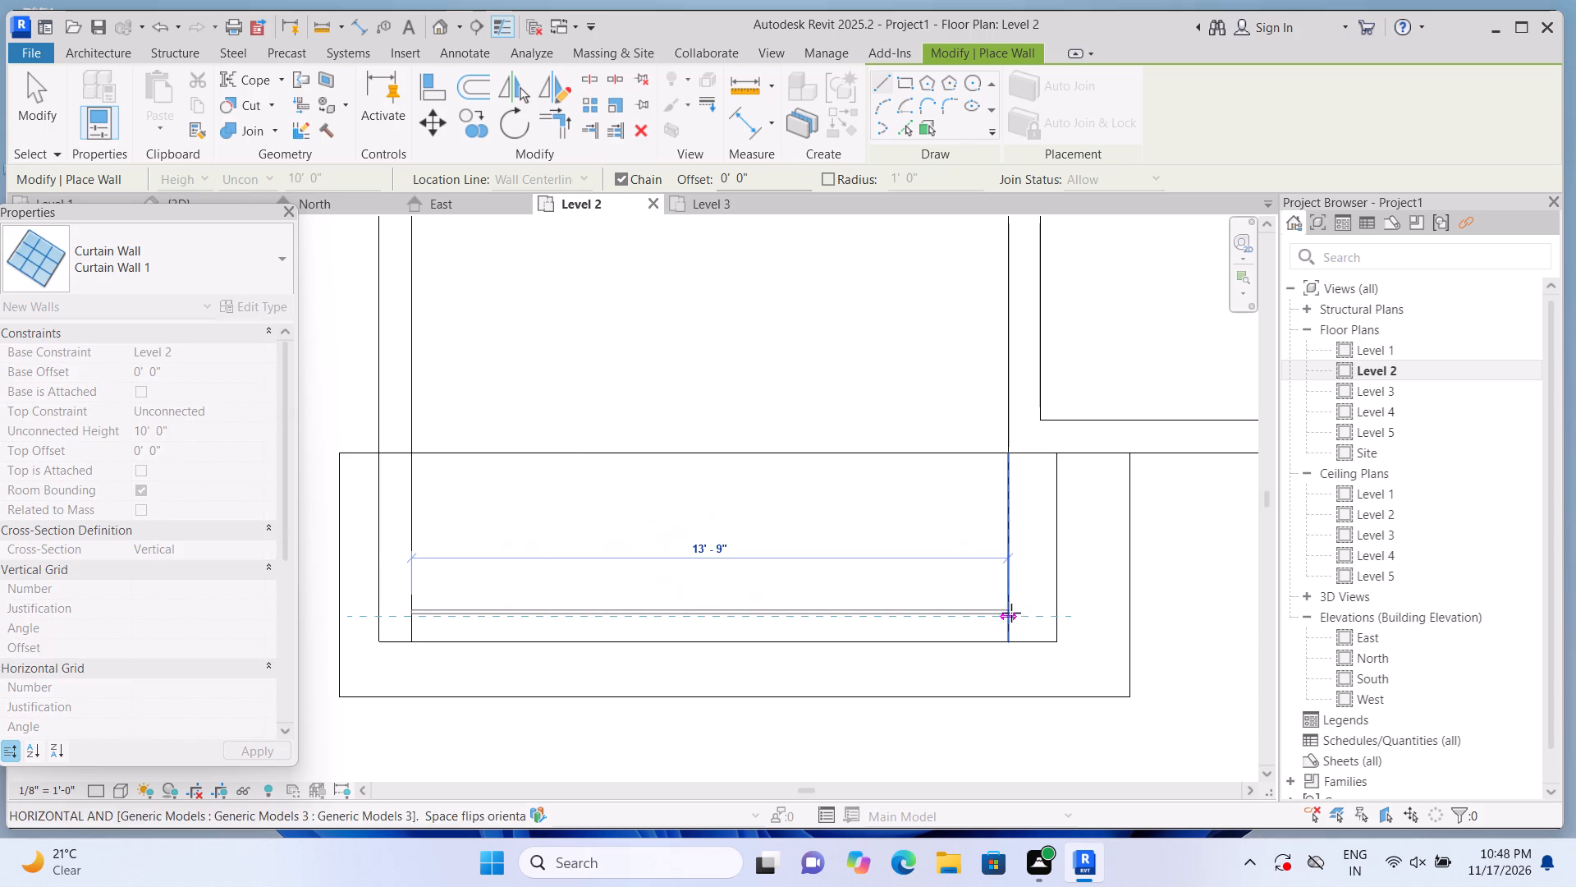
{"action": "left_click", "coordinate": [1013, 616]}
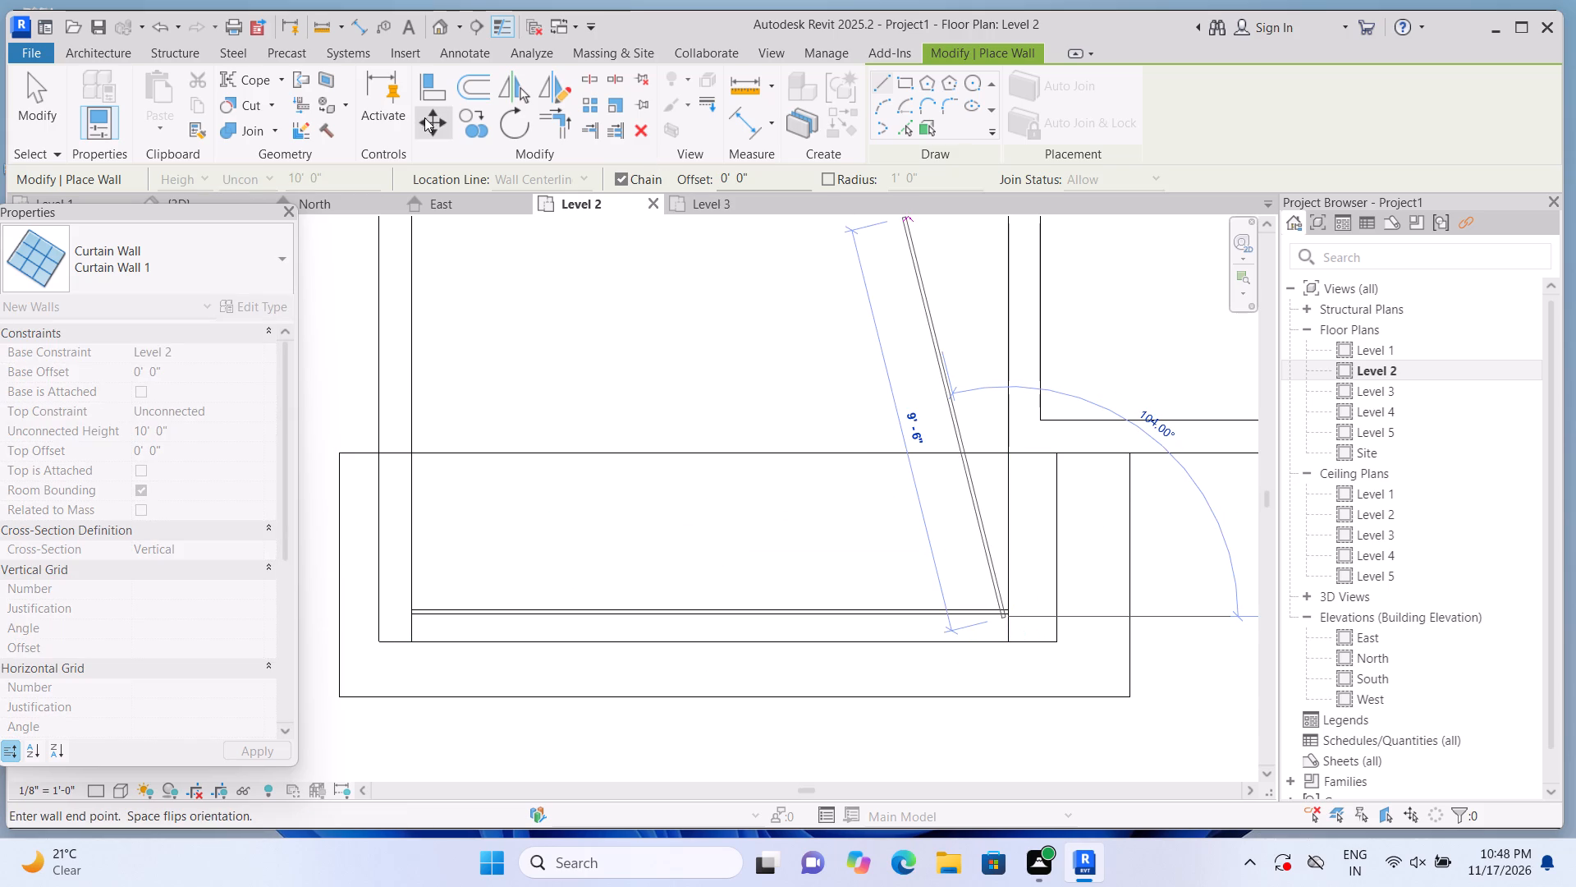
{"action": "left_click", "coordinate": [445, 21]}
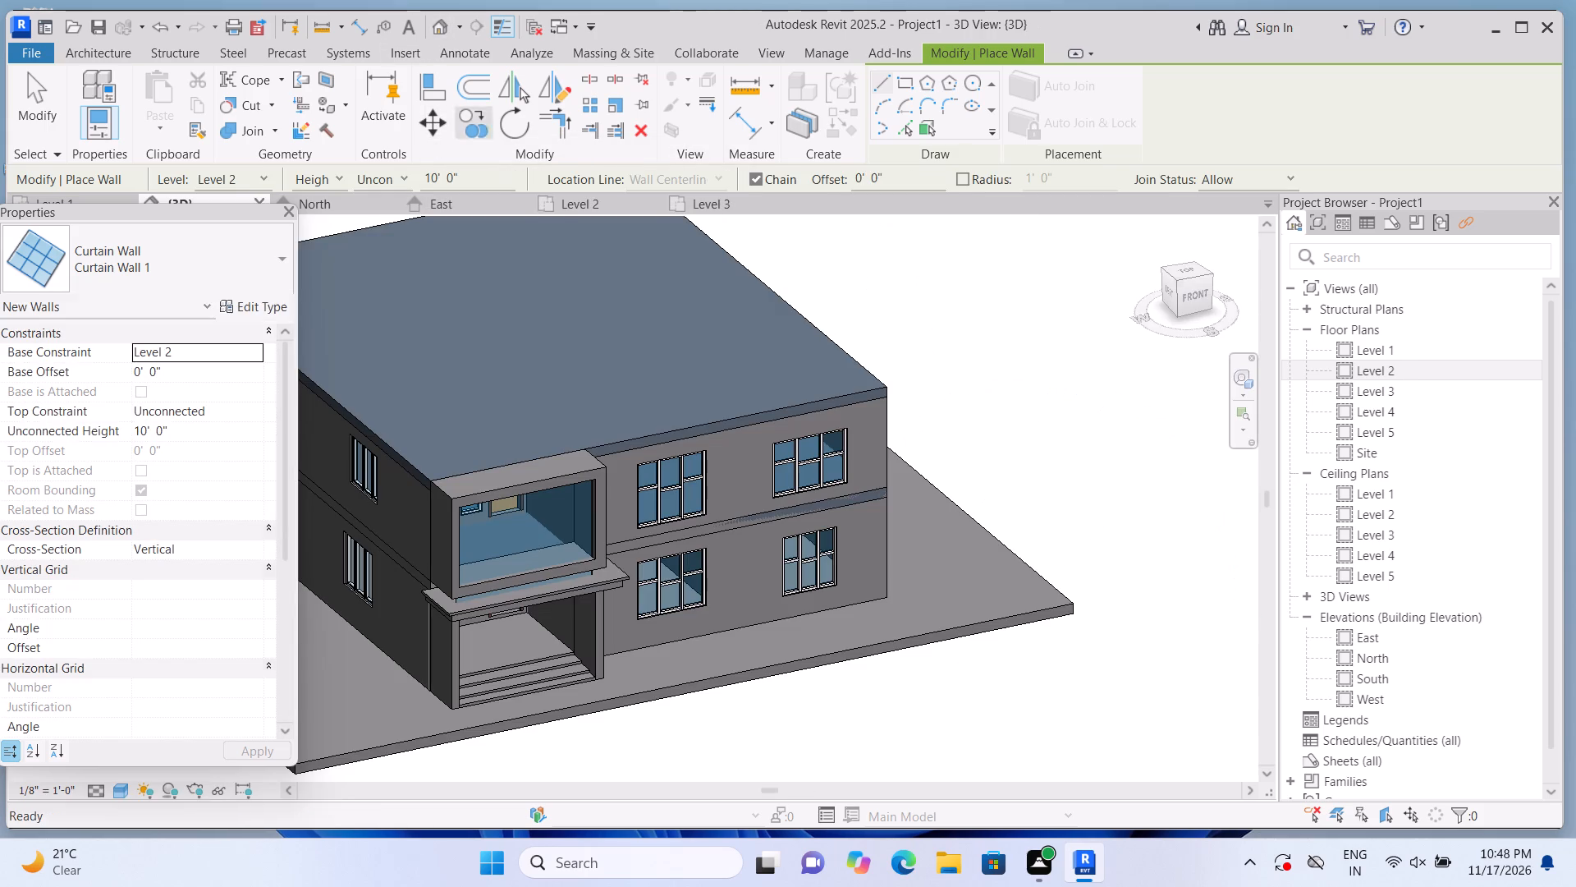
{"action": "key", "text": "Escape"}
In the 3D view, raise the new curtain wall's base to the frame's lower band, at a base offset of about 2'-0".
{"action": "scroll", "coordinate": [505, 545], "scroll_direction": "up", "scroll_amount": 3}
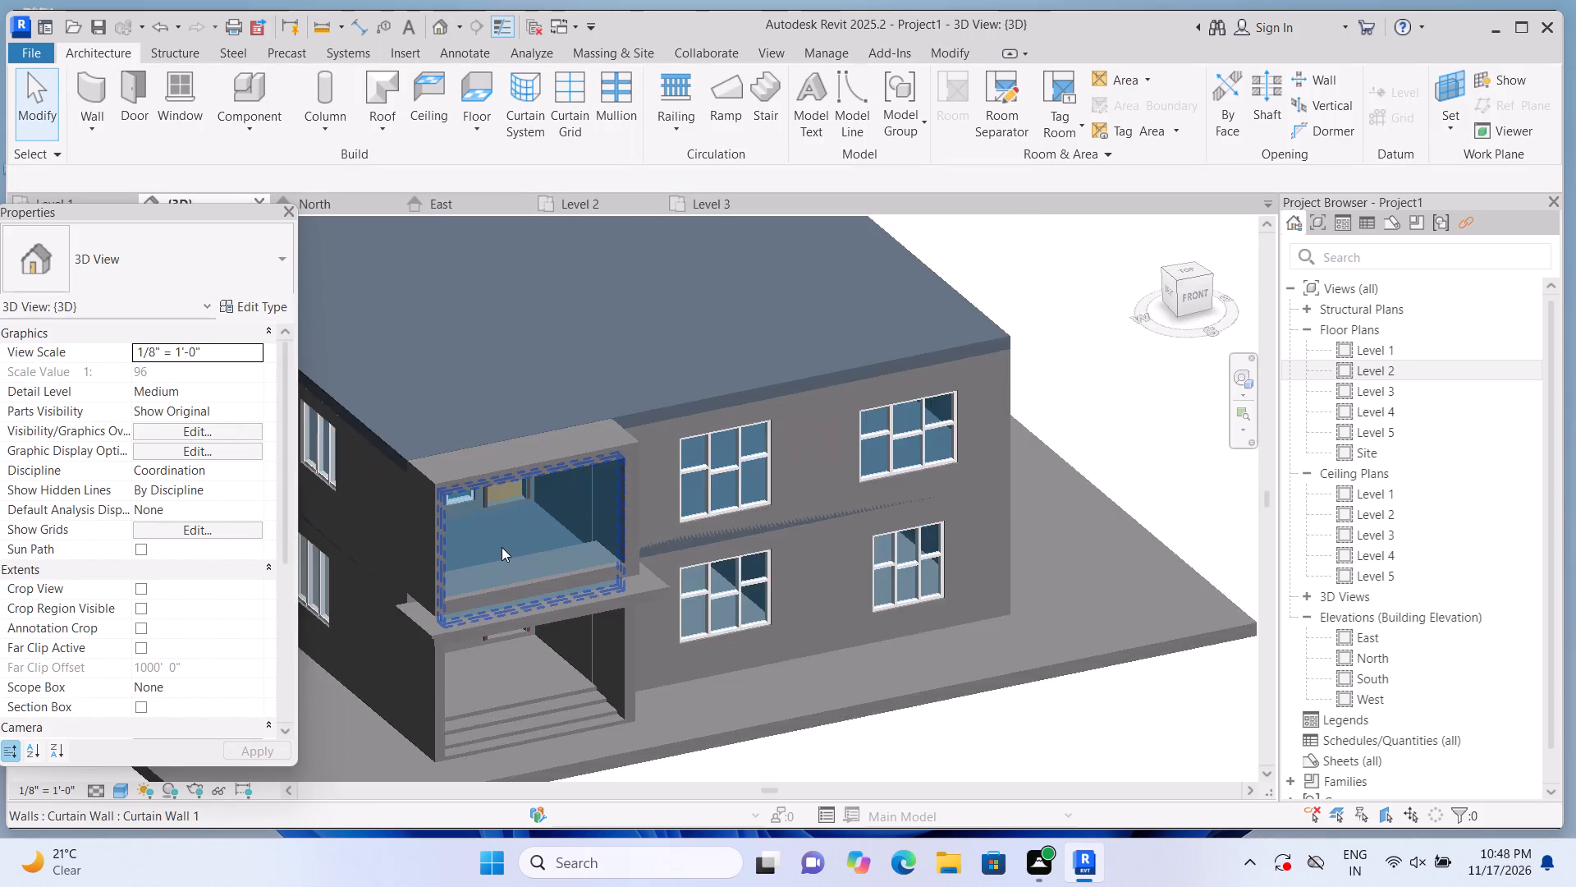
{"action": "scroll", "coordinate": [502, 547], "scroll_direction": "up", "scroll_amount": 4}
{"action": "left_click", "coordinate": [507, 544]}
{"action": "scroll", "coordinate": [518, 650], "scroll_direction": "up", "scroll_amount": 3}
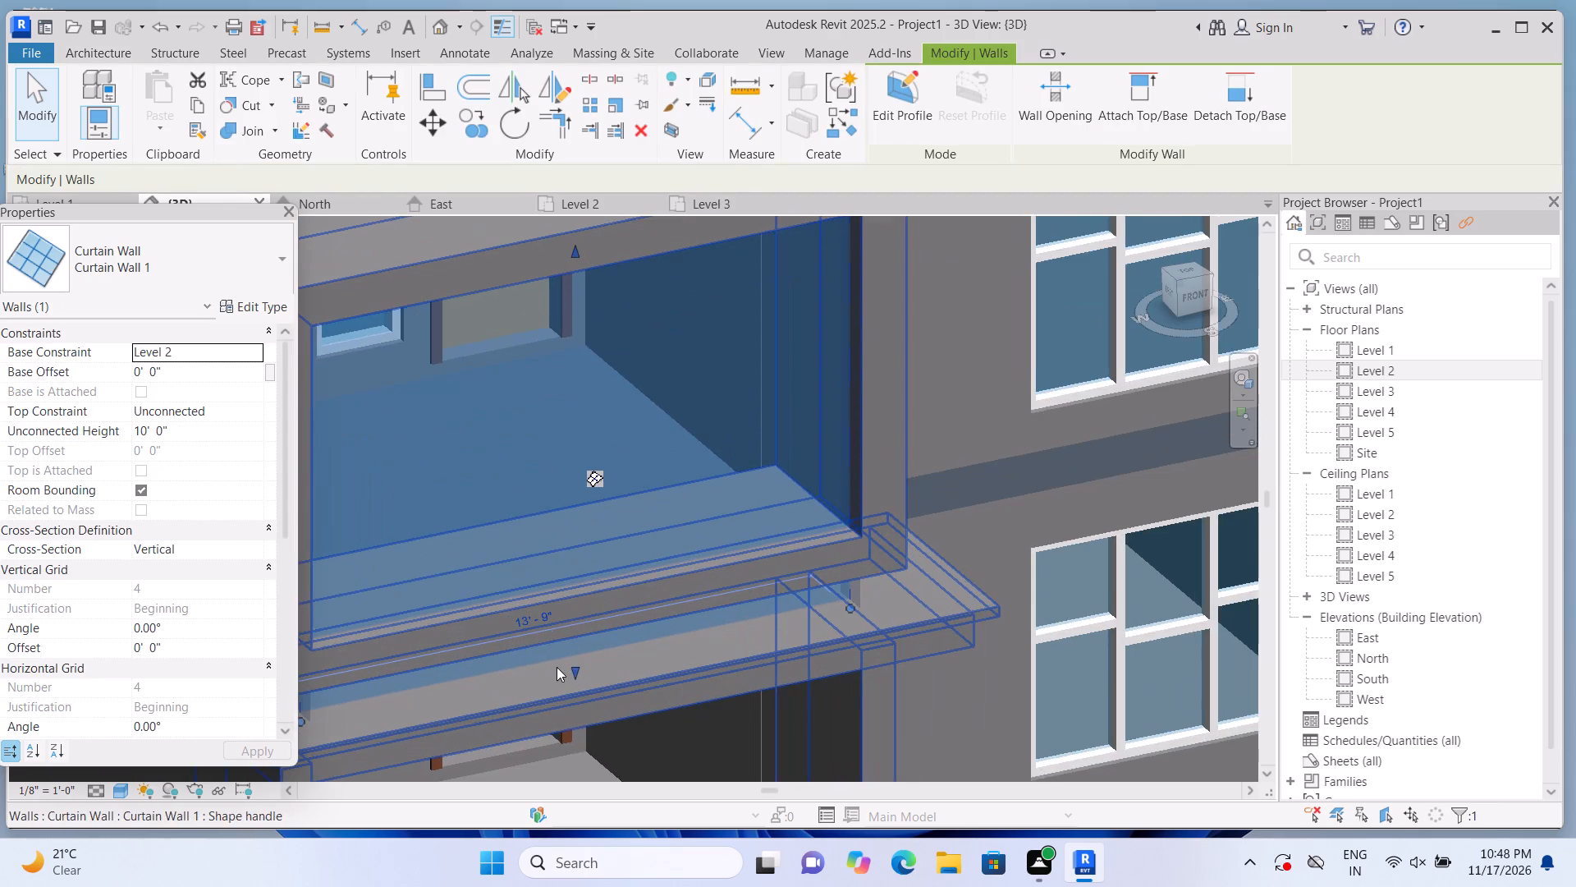
{"action": "left_click_drag", "start_coordinate": [573, 665], "coordinate": [570, 572]}
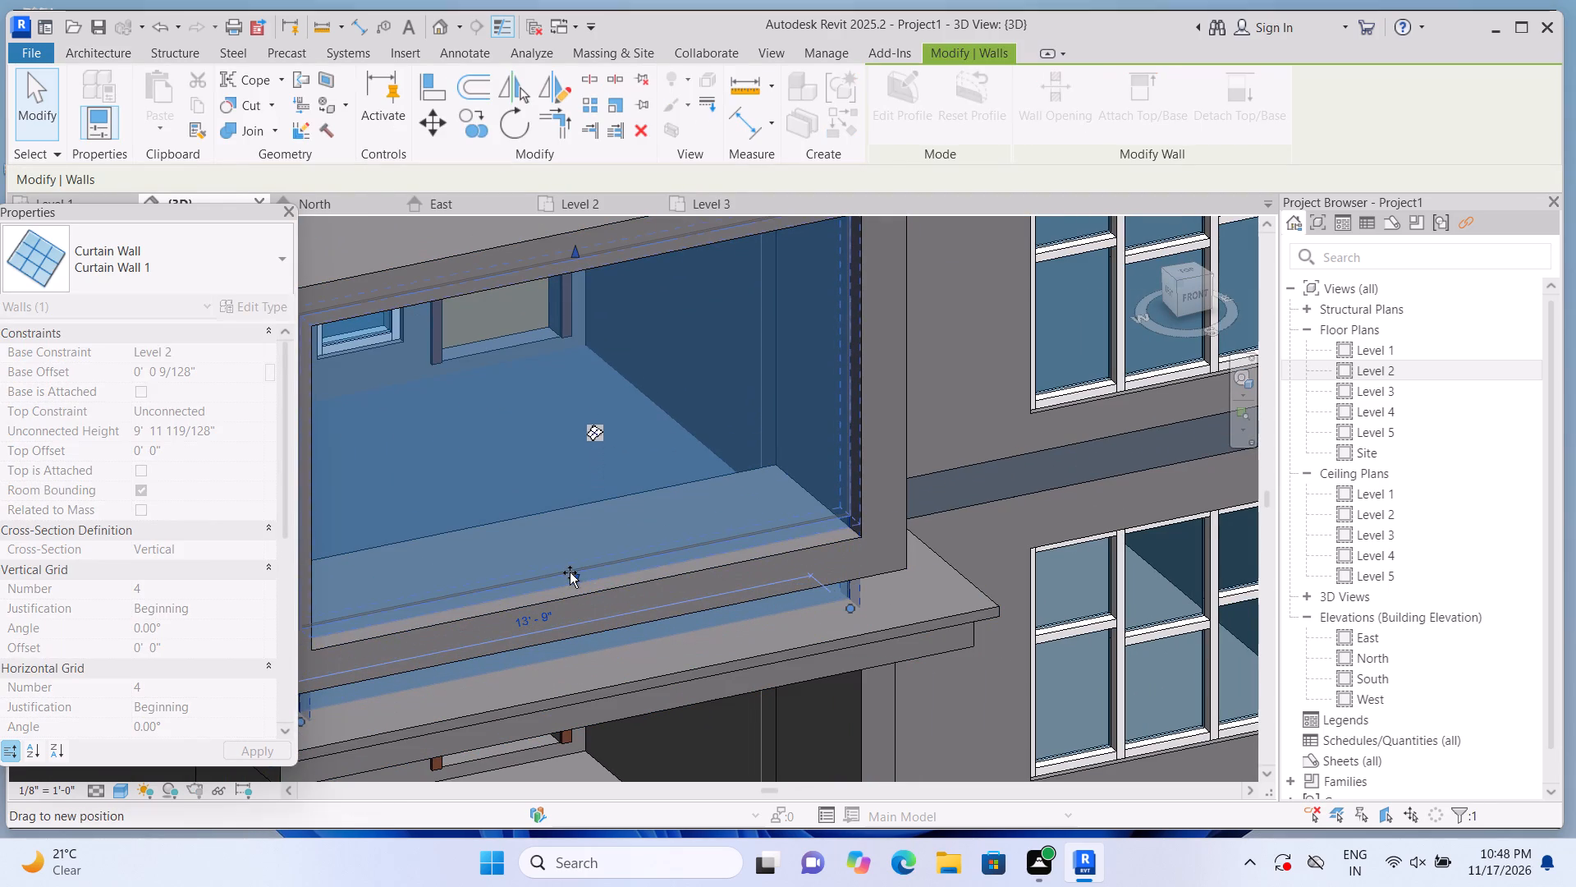
{"action": "left_click_drag", "start_coordinate": [570, 572], "coordinate": [576, 577]}
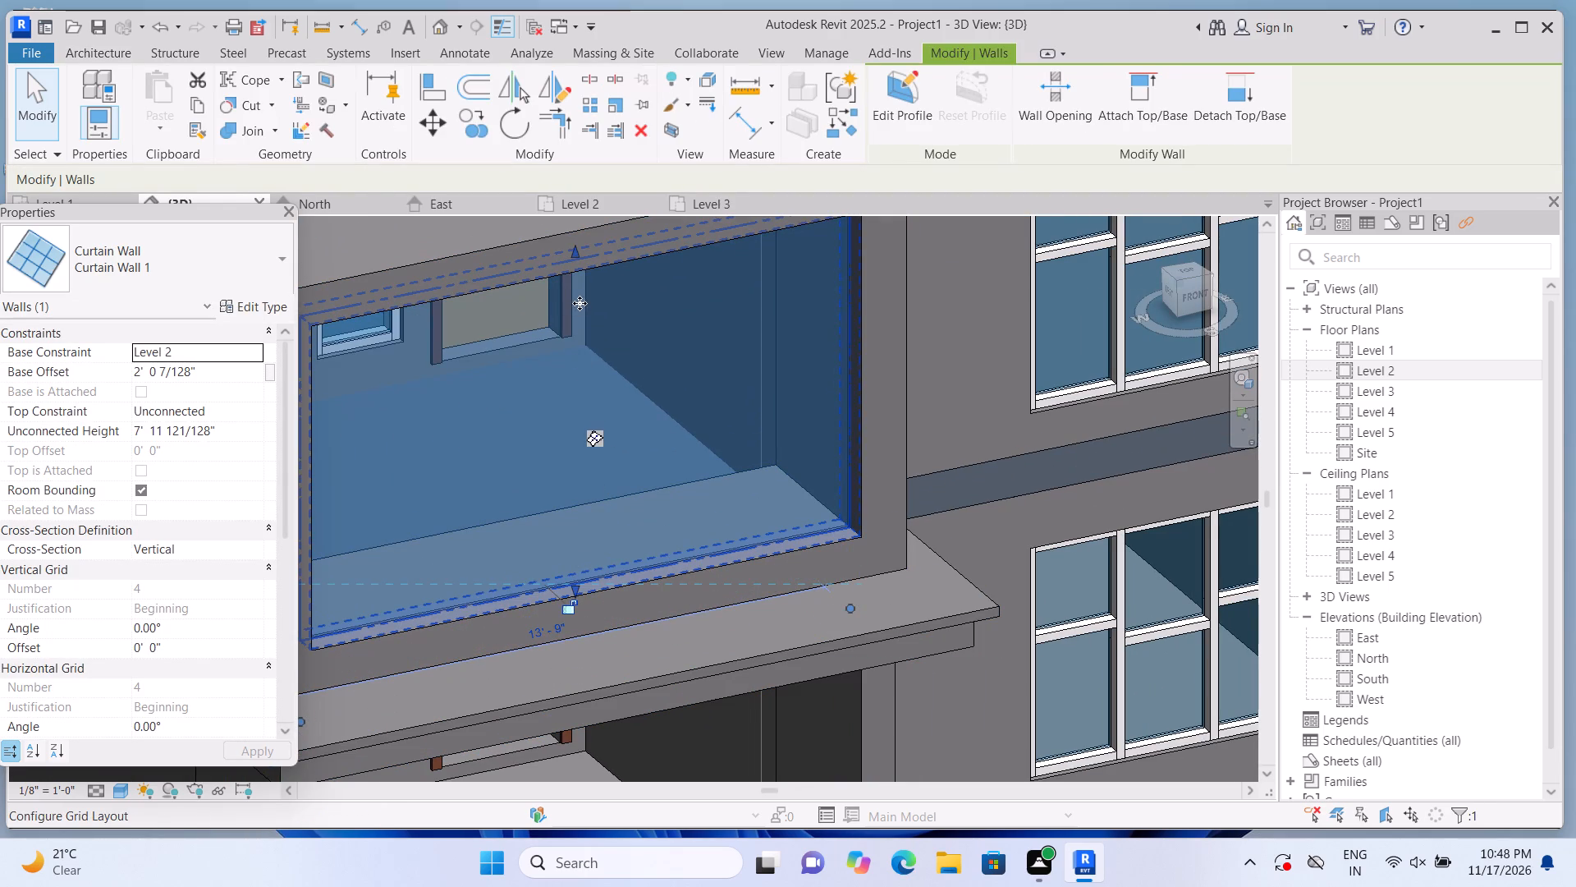
Lower the curtain wall's top to railing height, for an unconnected height of about 2'-10".
{"action": "left_click_drag", "start_coordinate": [571, 247], "coordinate": [586, 350]}
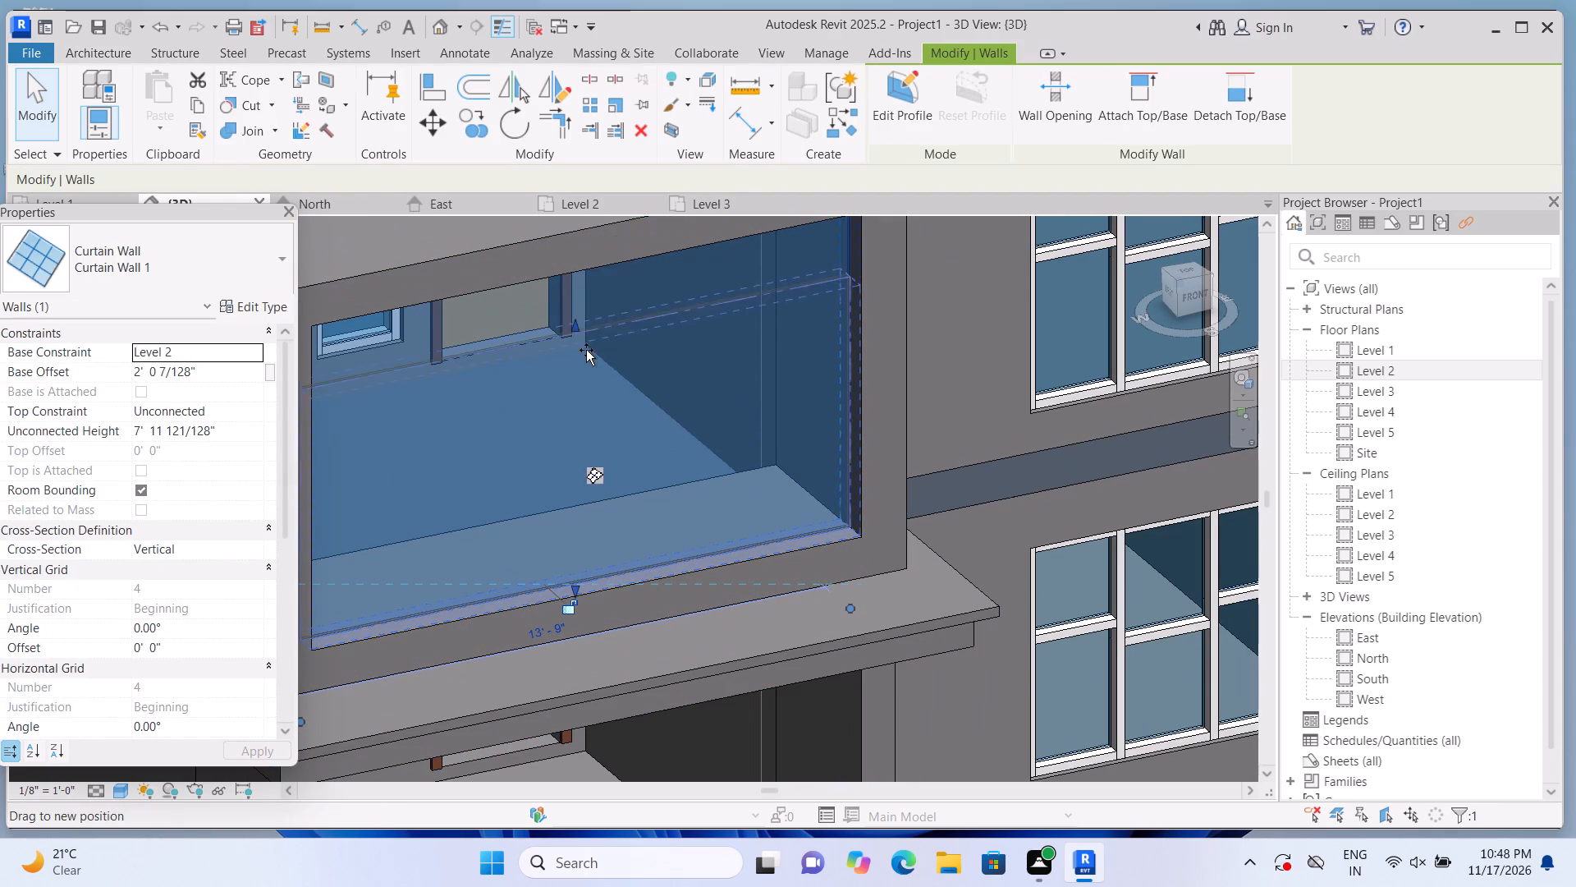
{"action": "left_click_drag", "start_coordinate": [586, 350], "coordinate": [601, 448]}
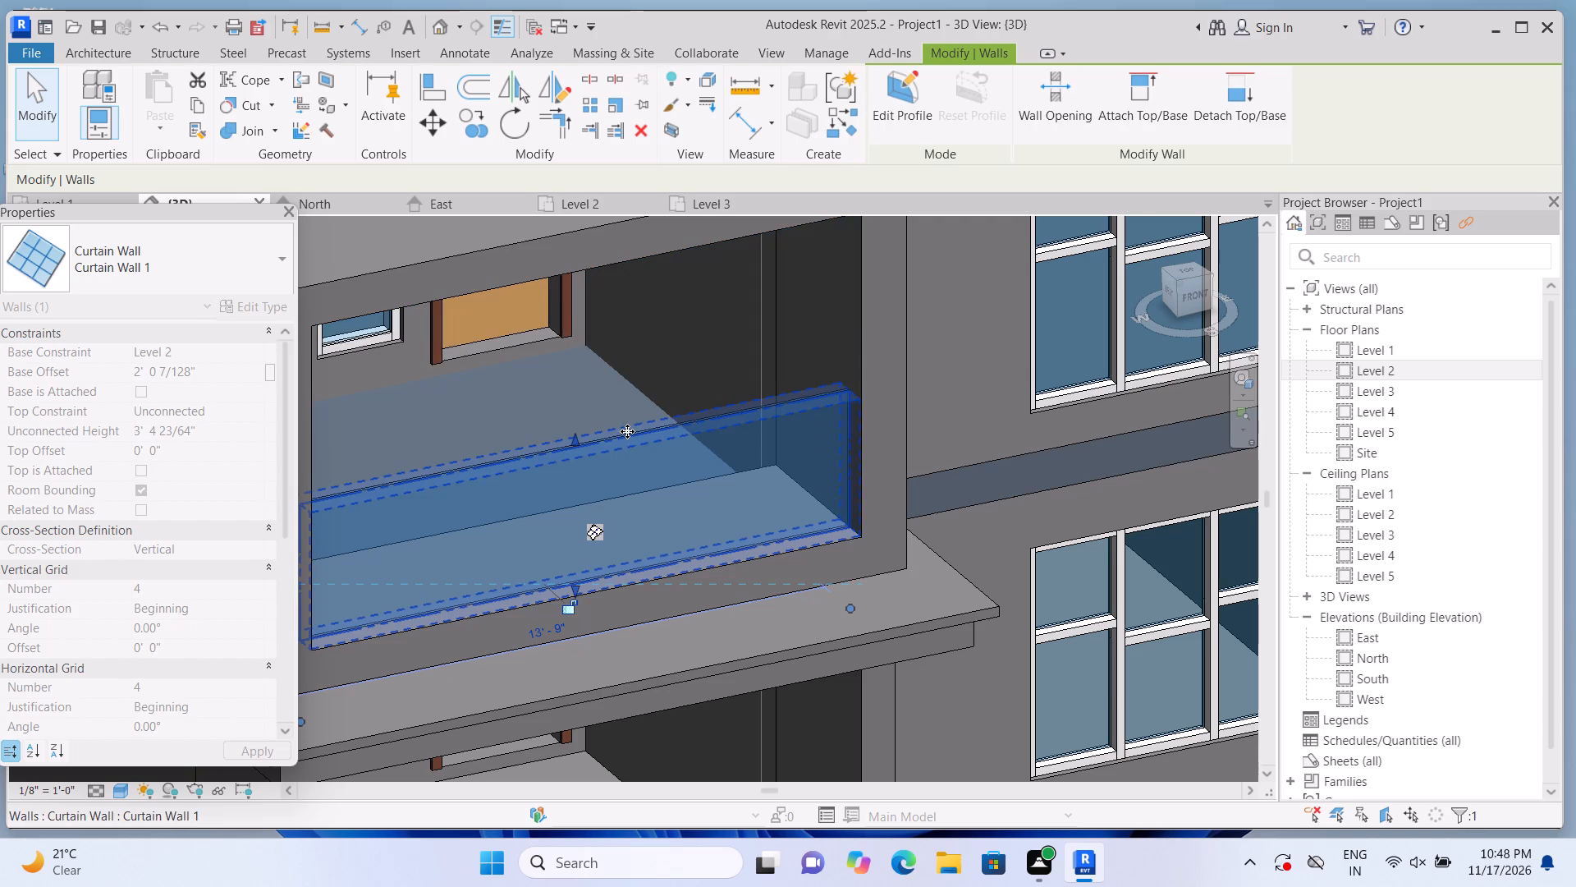
{"action": "key", "text": "Escape"}
{"action": "scroll", "coordinate": [631, 414], "scroll_direction": "down", "scroll_amount": 4}
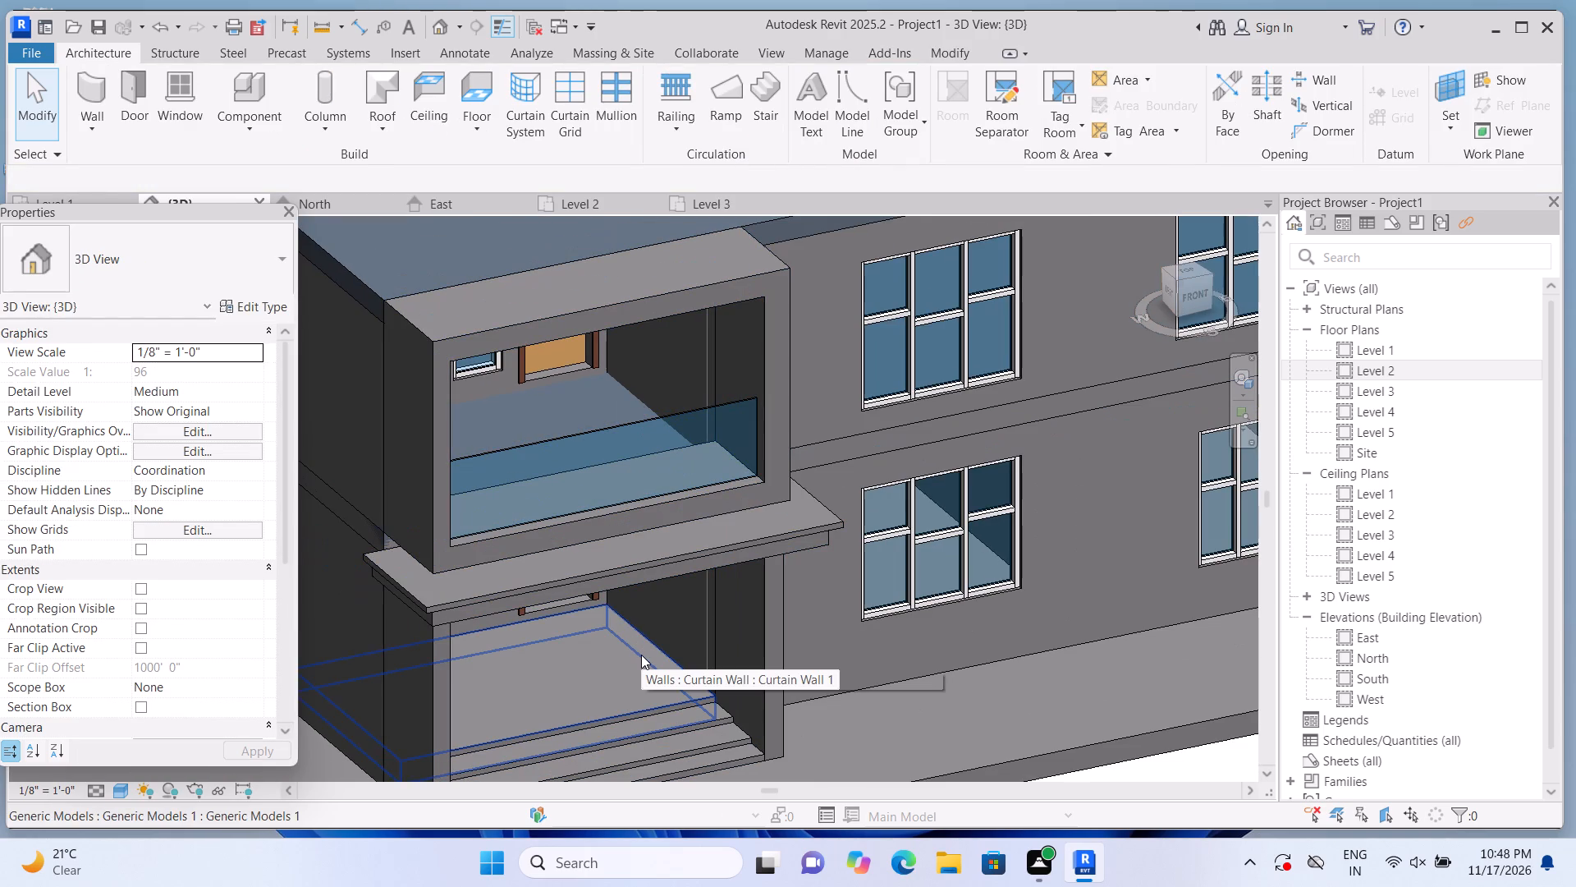
{"action": "scroll", "coordinate": [594, 704], "scroll_direction": "up", "scroll_amount": 4}
{"action": "left_click", "coordinate": [600, 339]}
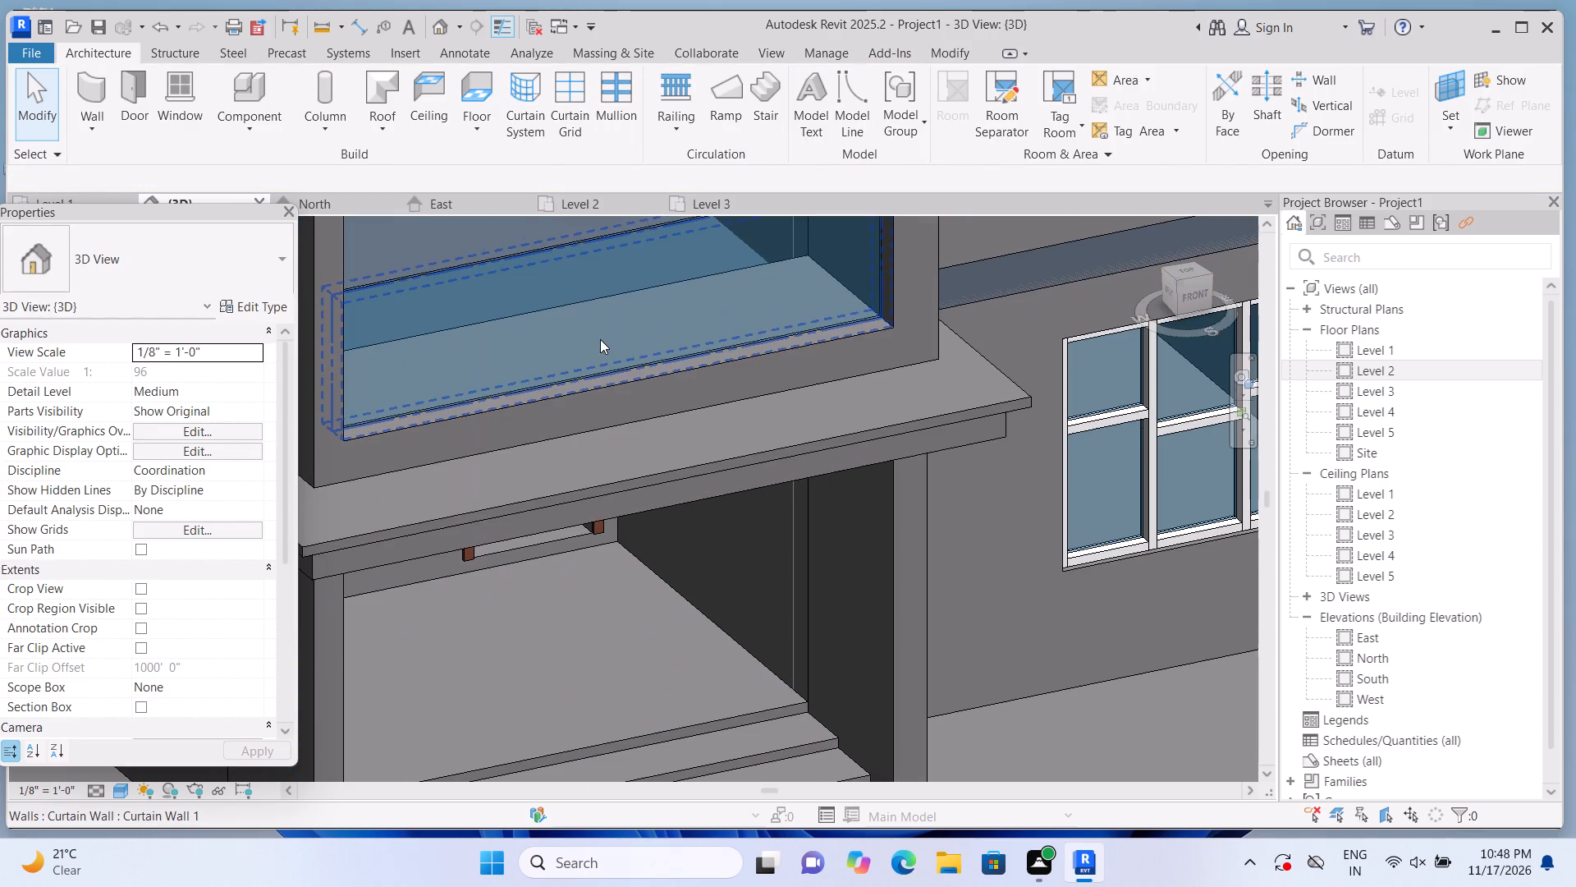
{"action": "scroll", "coordinate": [601, 342], "scroll_direction": "down", "scroll_amount": 2}
{"action": "scroll", "coordinate": [611, 263], "scroll_direction": "up", "scroll_amount": 1}
{"action": "left_click_drag", "start_coordinate": [606, 250], "coordinate": [608, 283]}
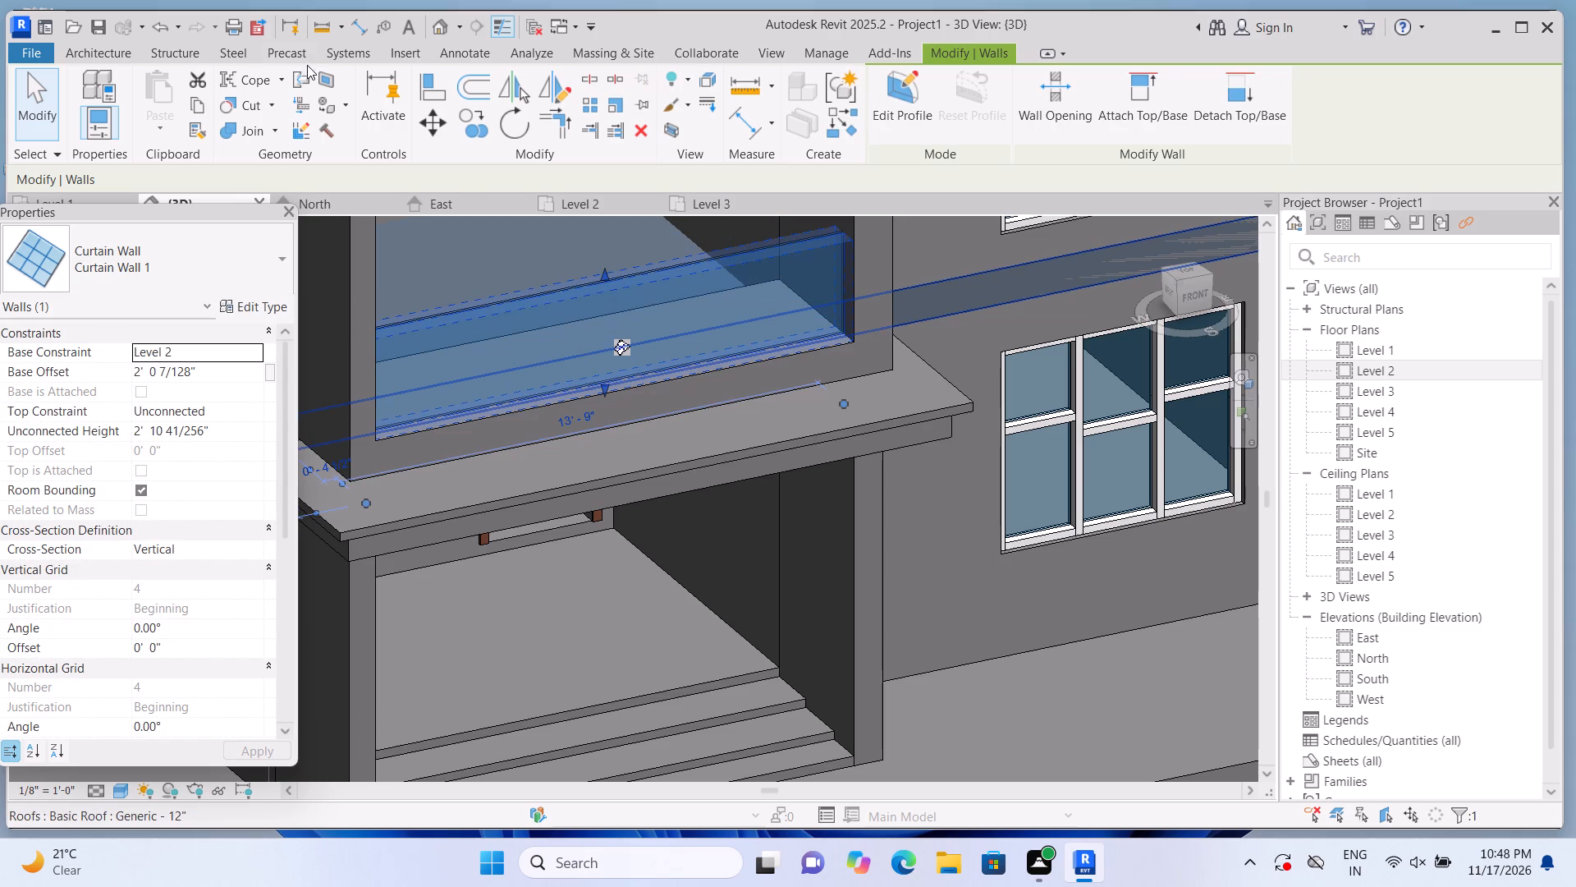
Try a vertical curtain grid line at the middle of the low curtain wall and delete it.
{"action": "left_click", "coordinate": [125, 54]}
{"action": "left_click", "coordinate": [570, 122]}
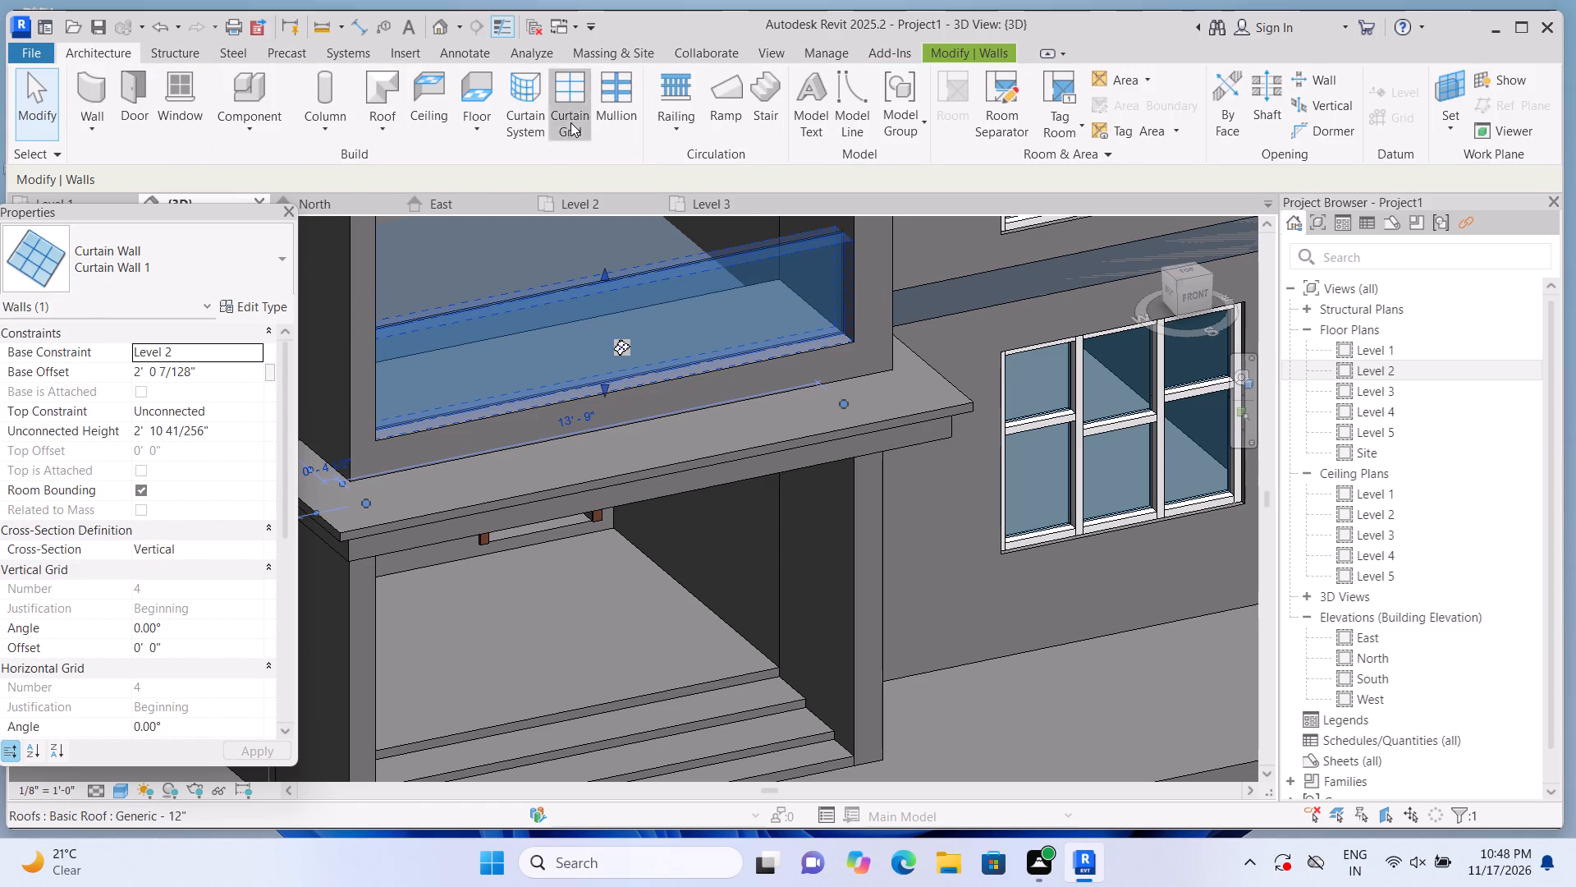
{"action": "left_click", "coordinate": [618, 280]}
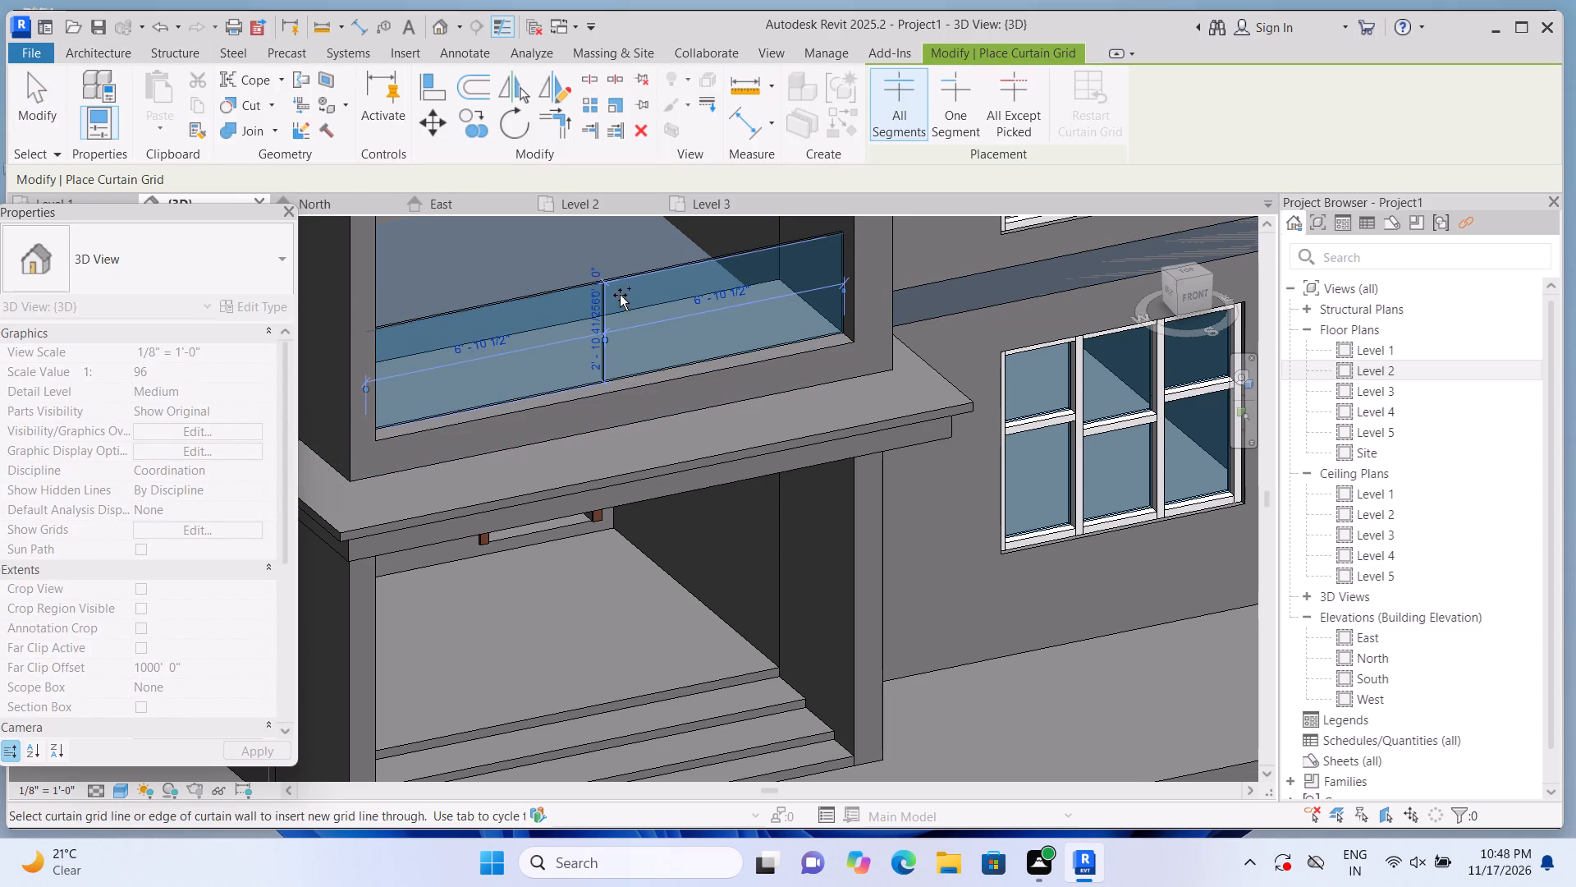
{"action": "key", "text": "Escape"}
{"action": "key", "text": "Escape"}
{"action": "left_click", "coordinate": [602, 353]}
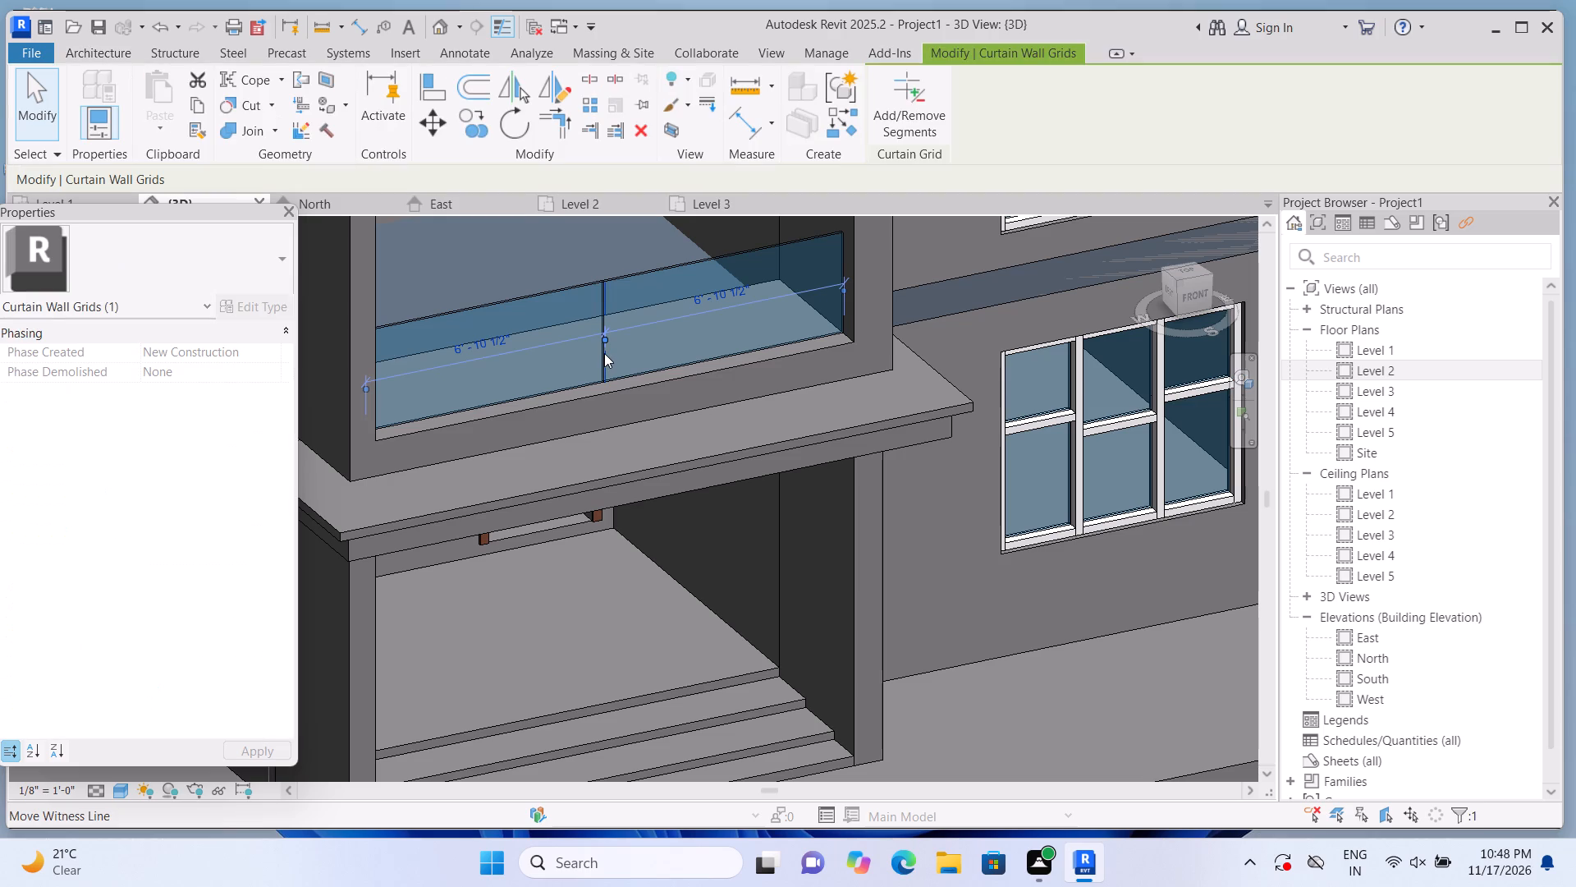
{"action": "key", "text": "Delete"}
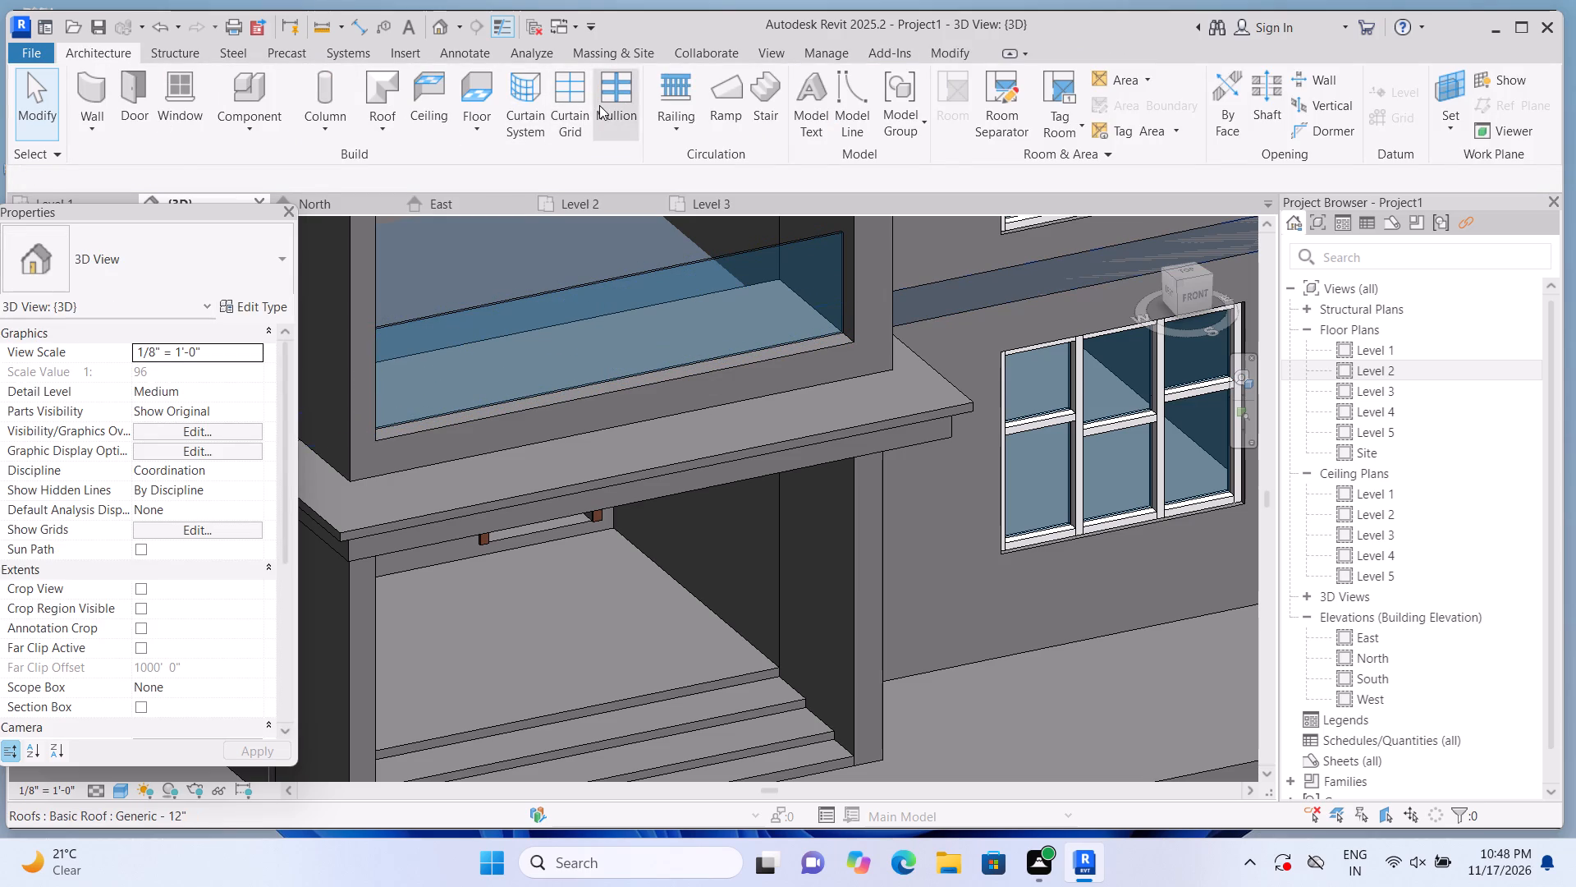
Place 2.5" x 5" rectangular mullions along the top and both side edges of the low curtain wall.
{"action": "left_click", "coordinate": [599, 105]}
{"action": "left_click", "coordinate": [612, 278]}
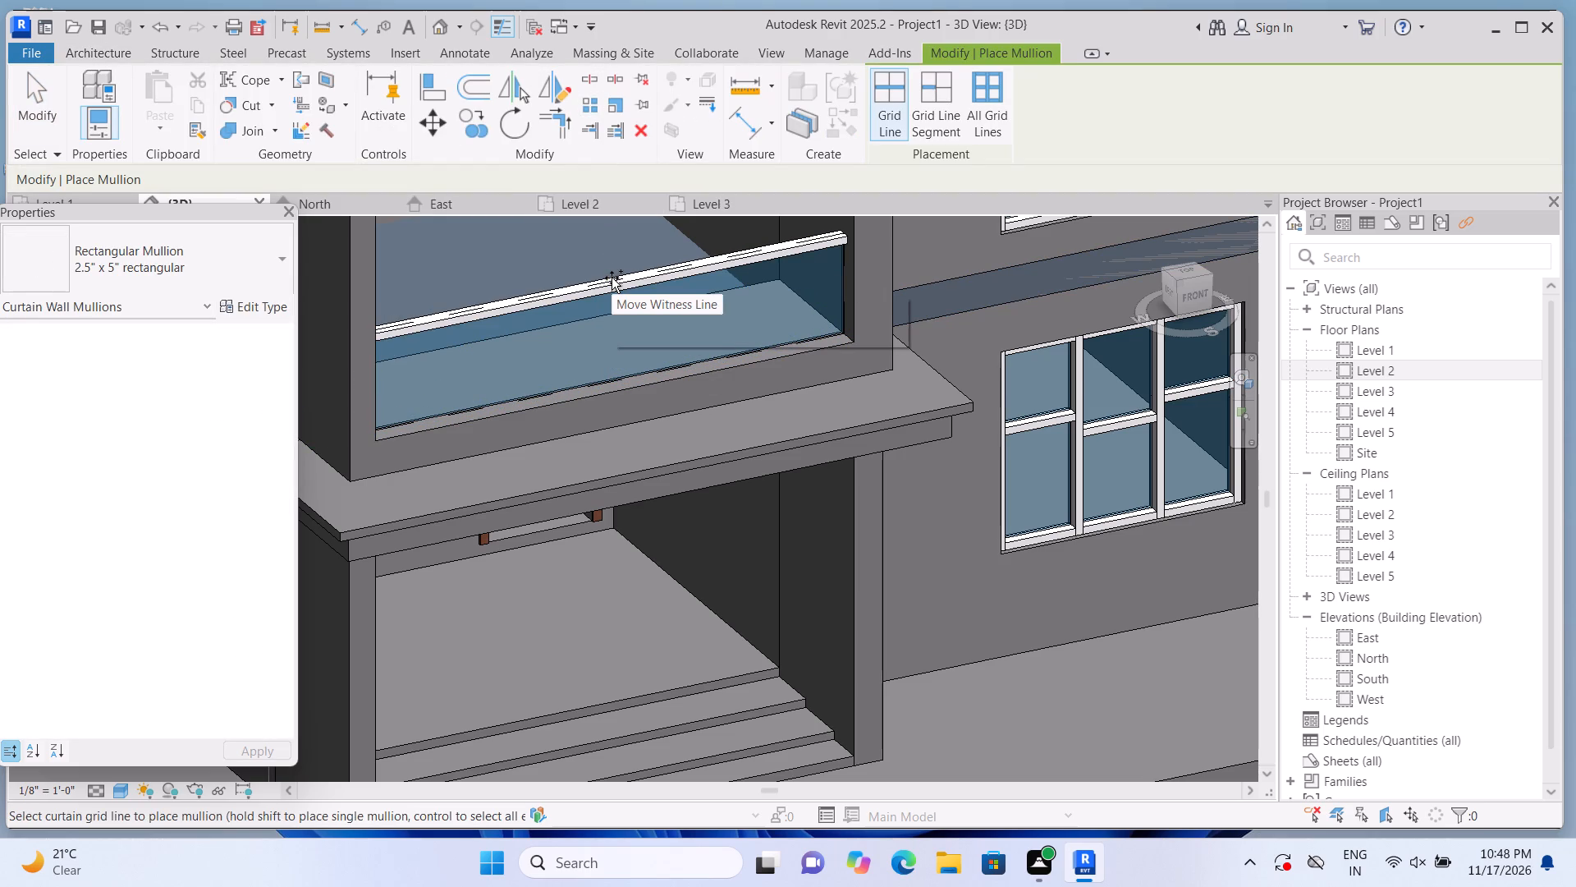
{"action": "scroll", "coordinate": [769, 308], "scroll_direction": "up", "scroll_amount": 1}
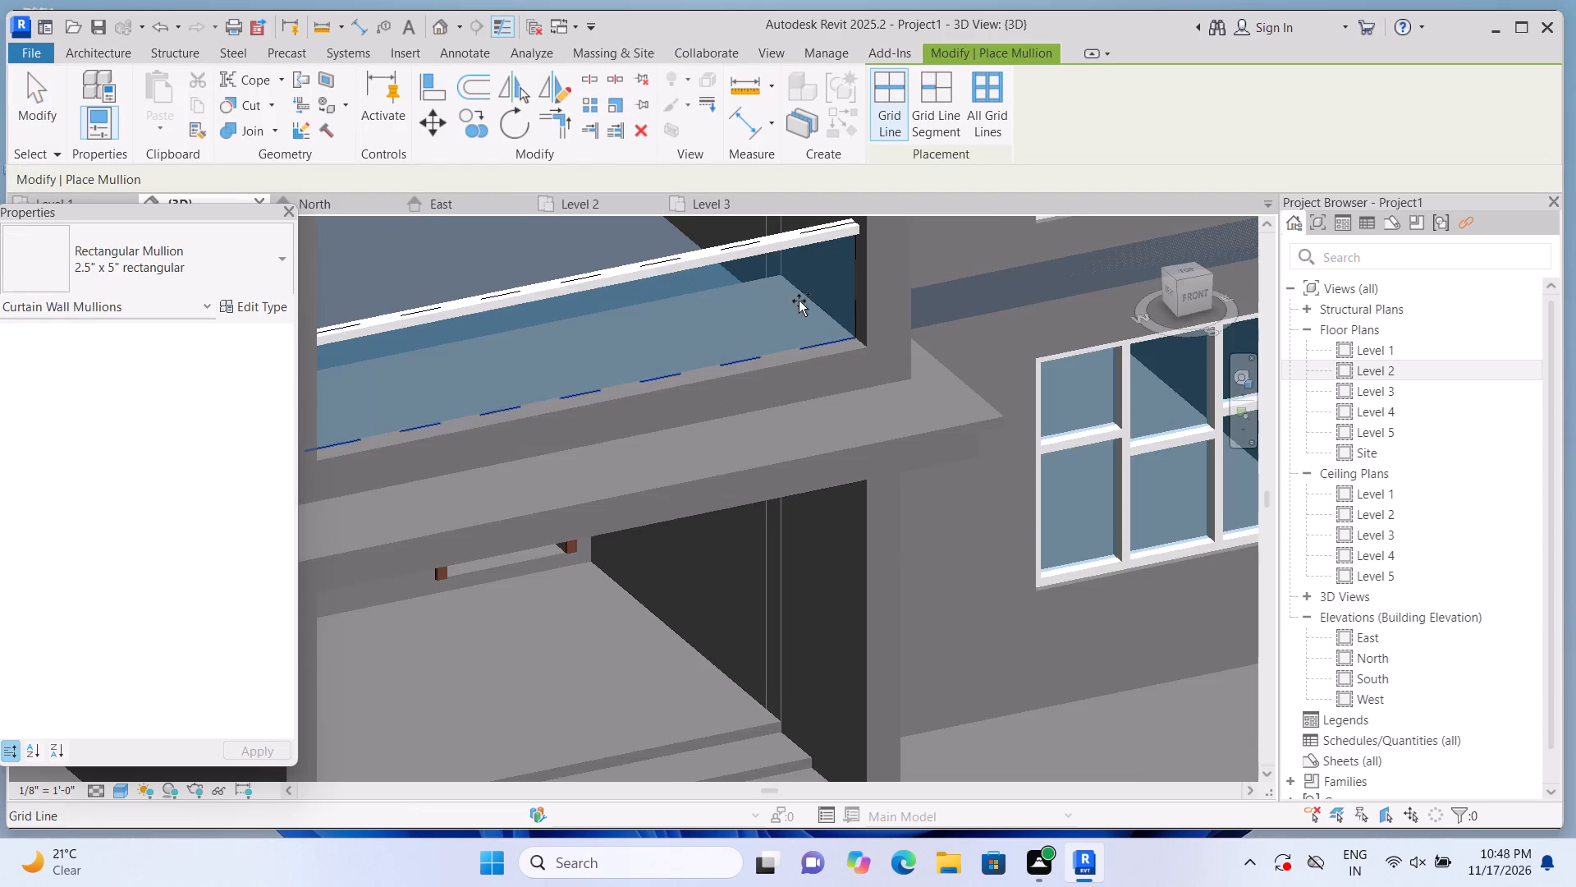
{"action": "scroll", "coordinate": [844, 278], "scroll_direction": "down", "scroll_amount": 10}
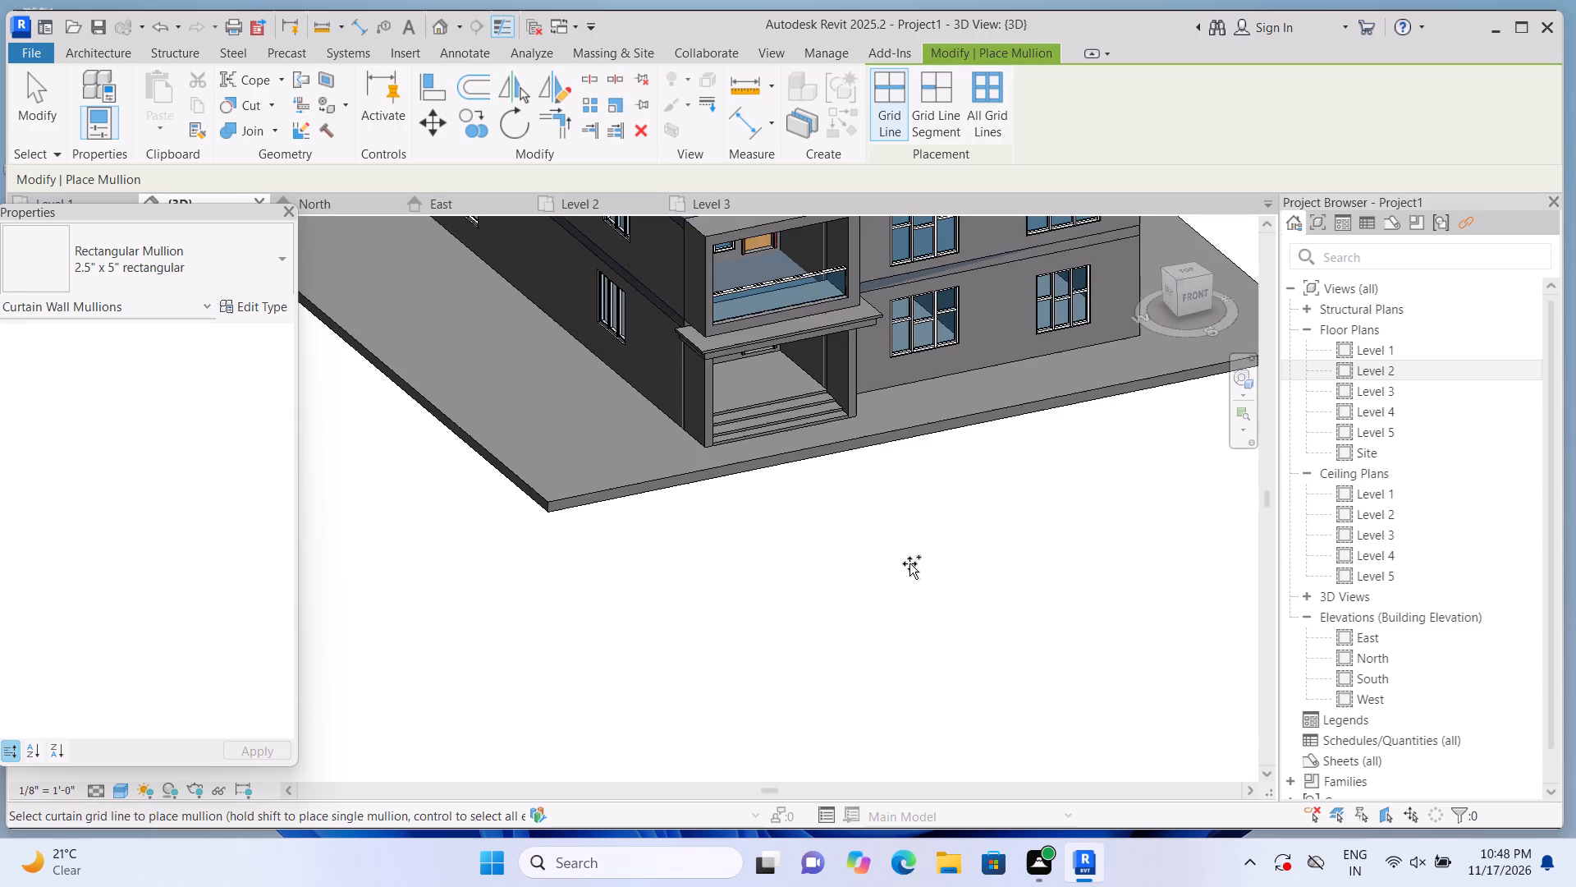
{"action": "middle_click_drag", "start_coordinate": [845, 575], "coordinate": [706, 682]}
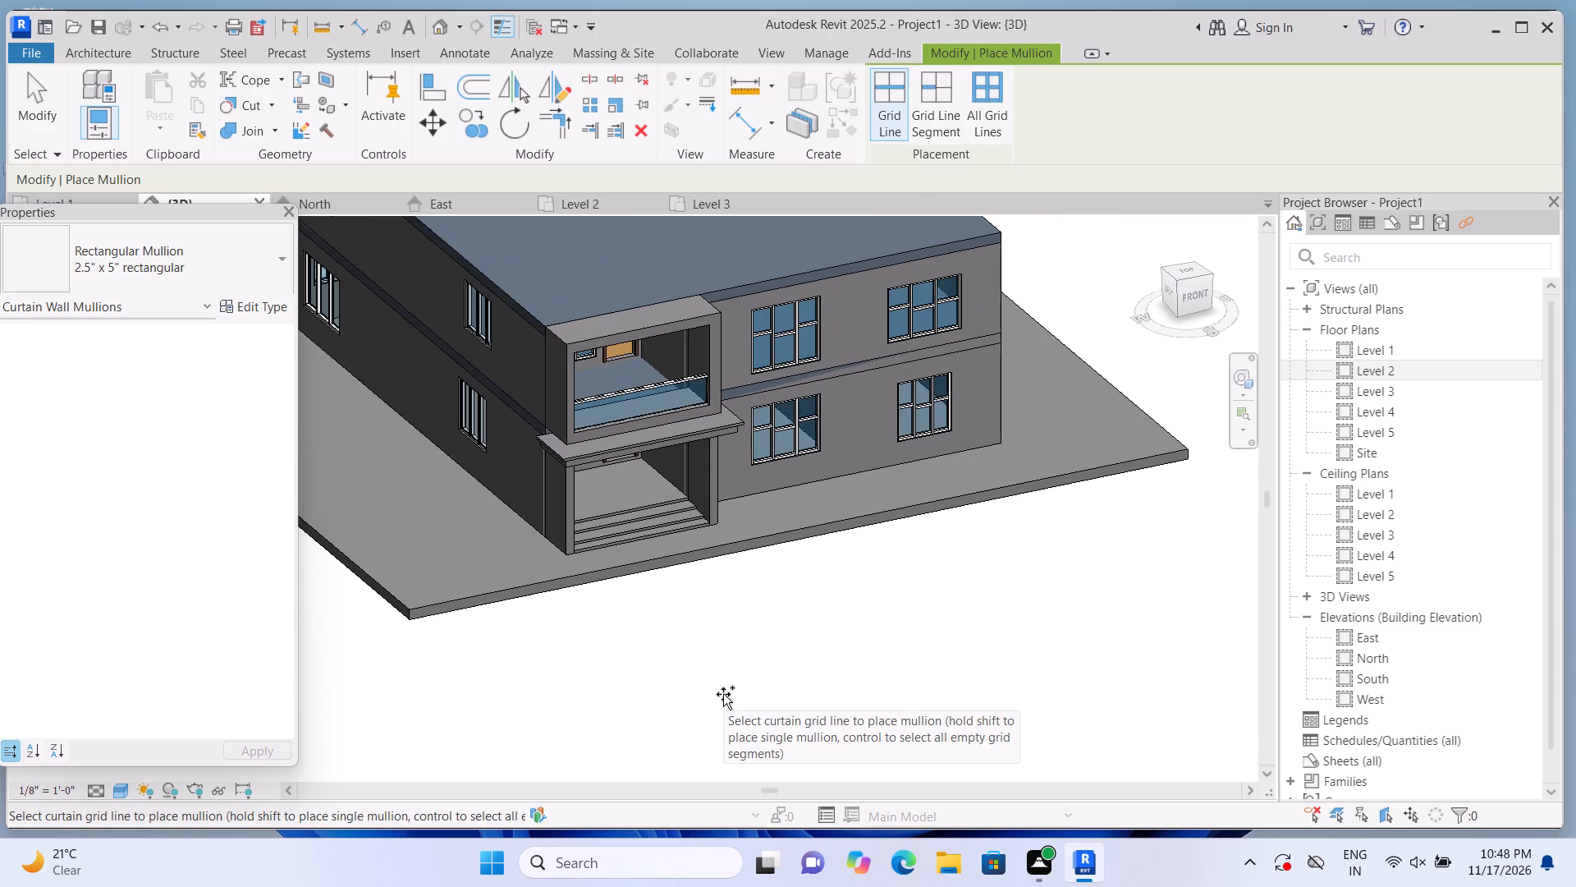
{"action": "scroll", "coordinate": [688, 447], "scroll_direction": "up", "scroll_amount": 4}
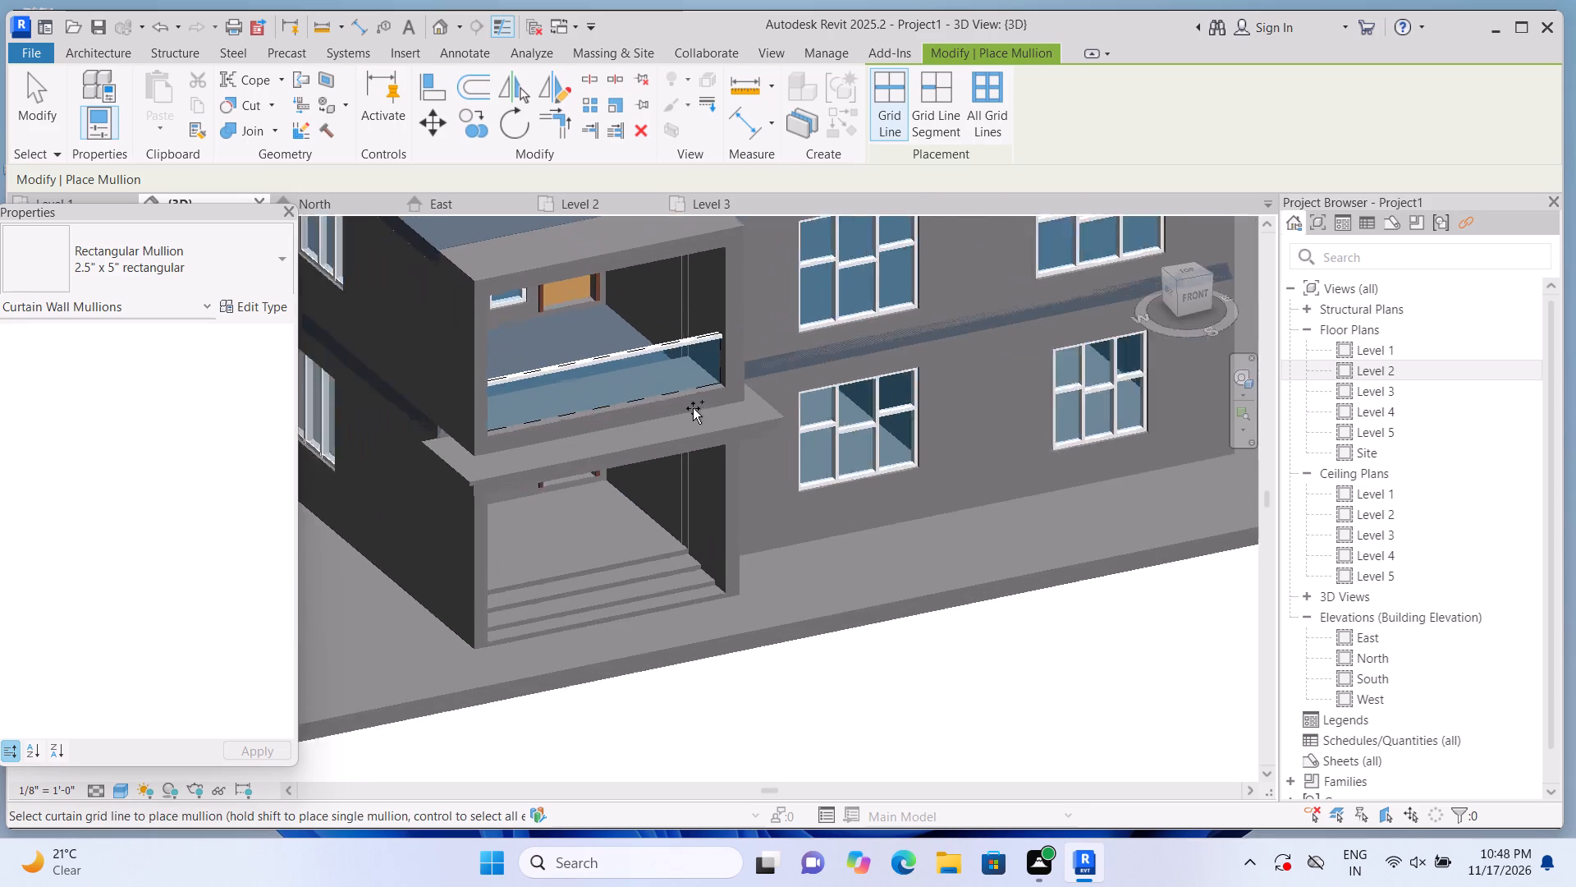
{"action": "scroll", "coordinate": [693, 408], "scroll_direction": "up", "scroll_amount": 8}
{"action": "left_click", "coordinate": [749, 306]}
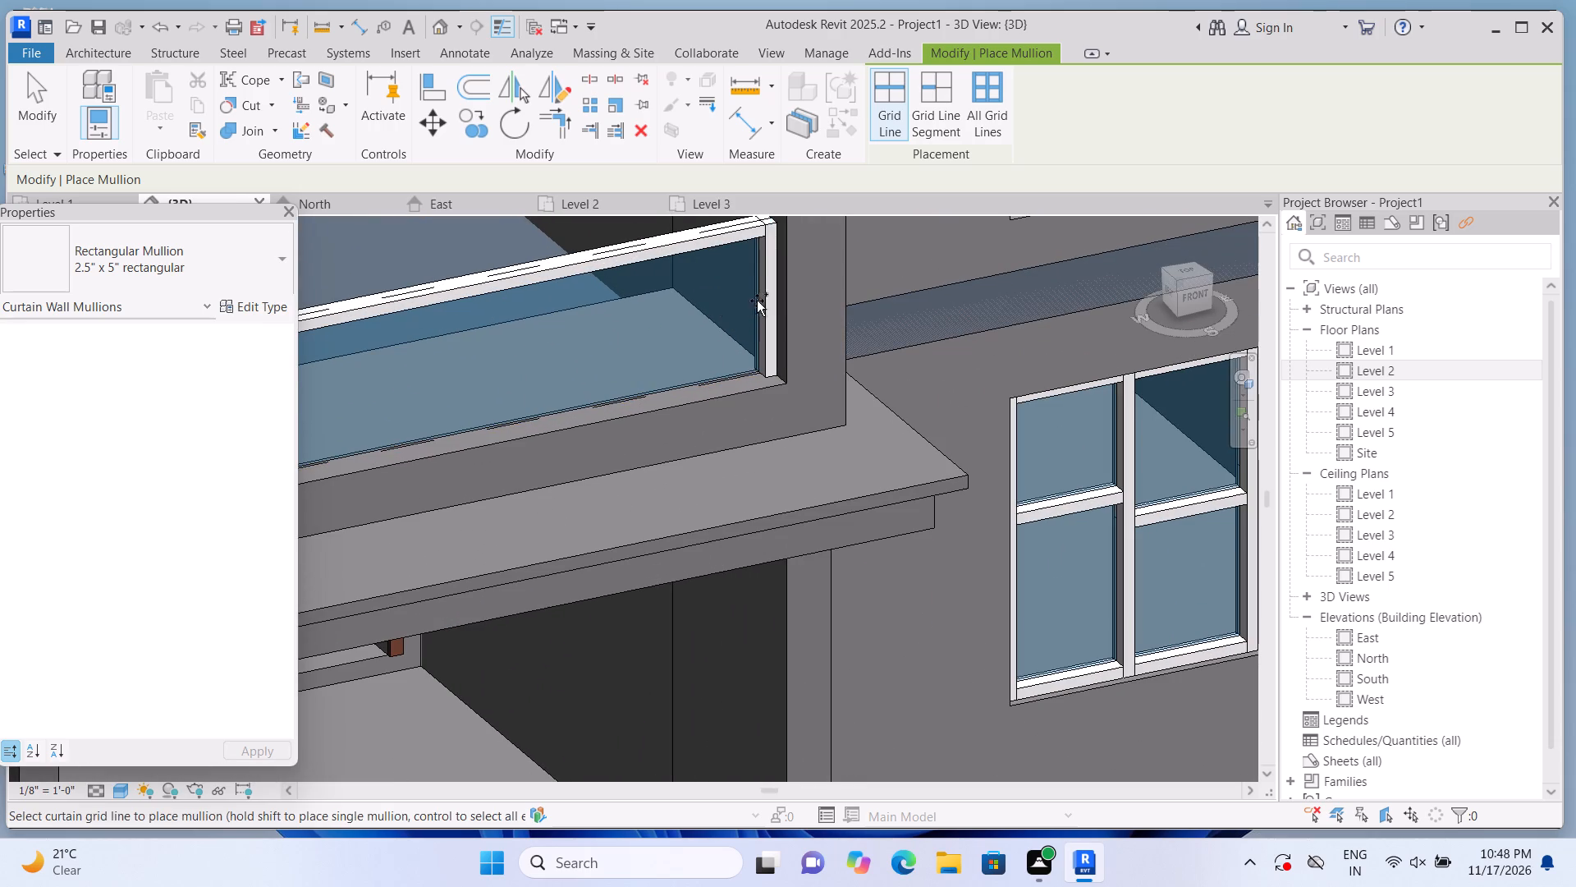
{"action": "scroll", "coordinate": [763, 298], "scroll_direction": "down", "scroll_amount": 6}
{"action": "scroll", "coordinate": [517, 371], "scroll_direction": "up", "scroll_amount": 4}
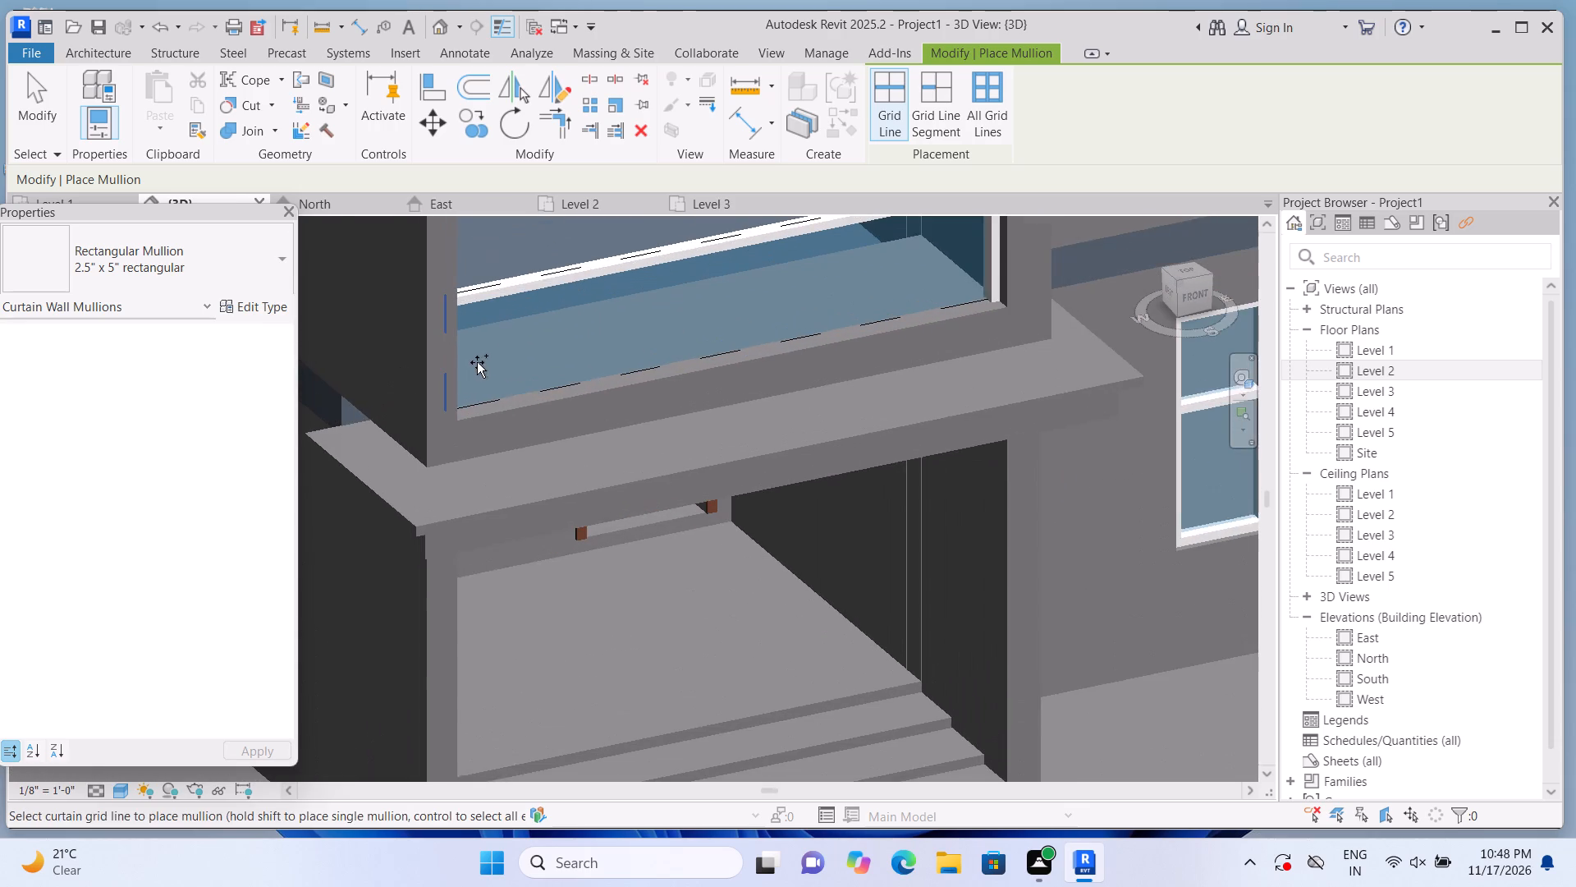
{"action": "left_click", "coordinate": [462, 355]}
{"action": "scroll", "coordinate": [462, 353], "scroll_direction": "down", "scroll_amount": 3}
{"action": "key", "text": "Escape"}
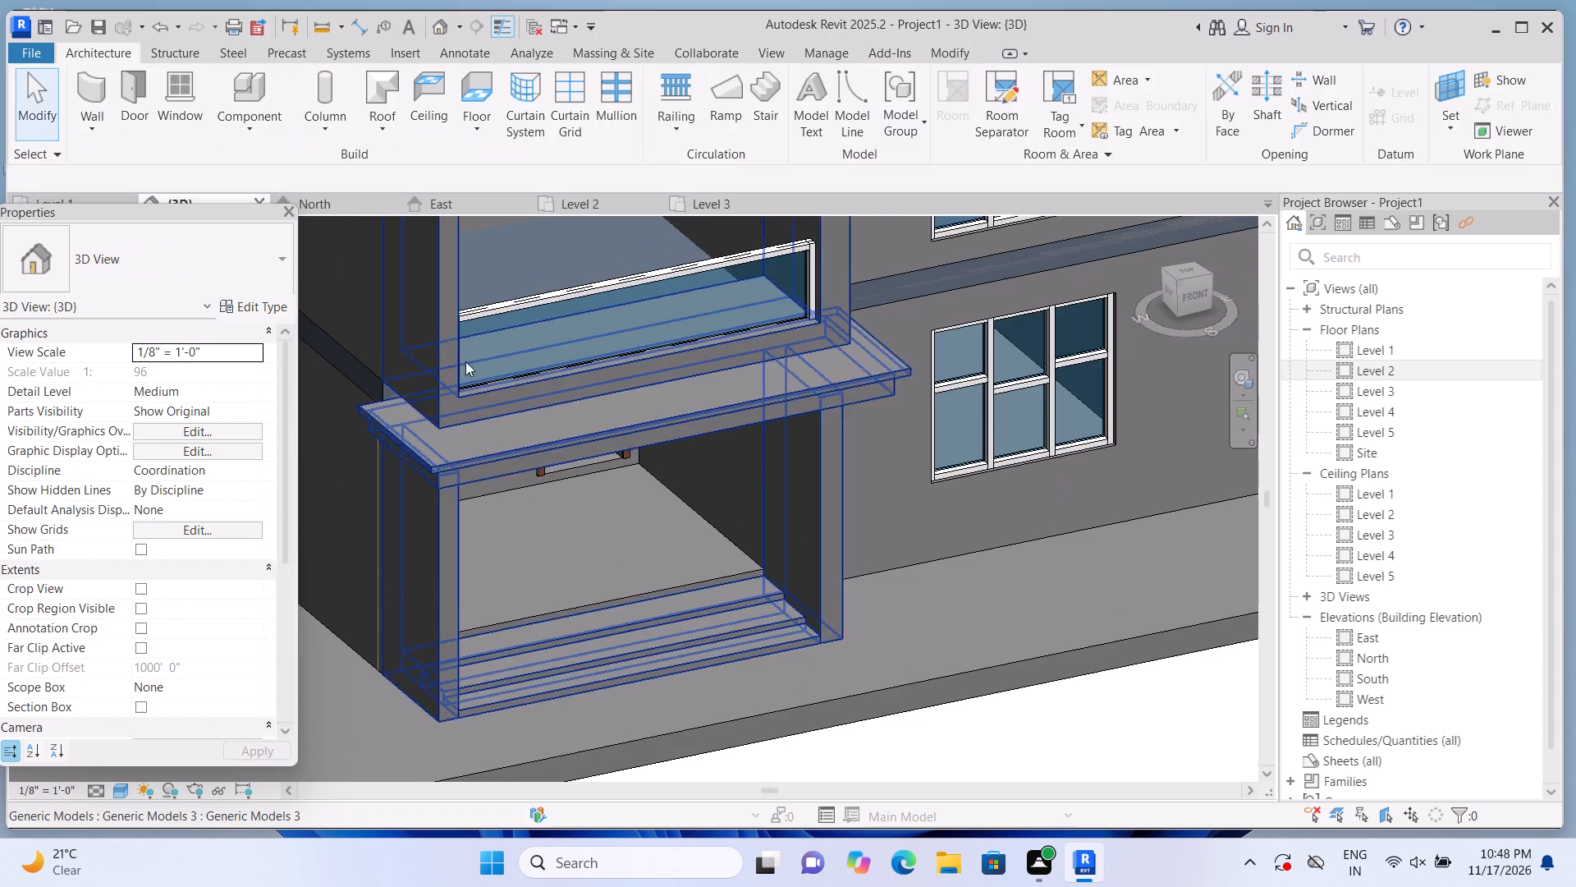
From the front view, edit the upper frame's in-place model and delete its vertical post beside the balcony door.
{"action": "scroll", "coordinate": [466, 370], "scroll_direction": "down", "scroll_amount": 5}
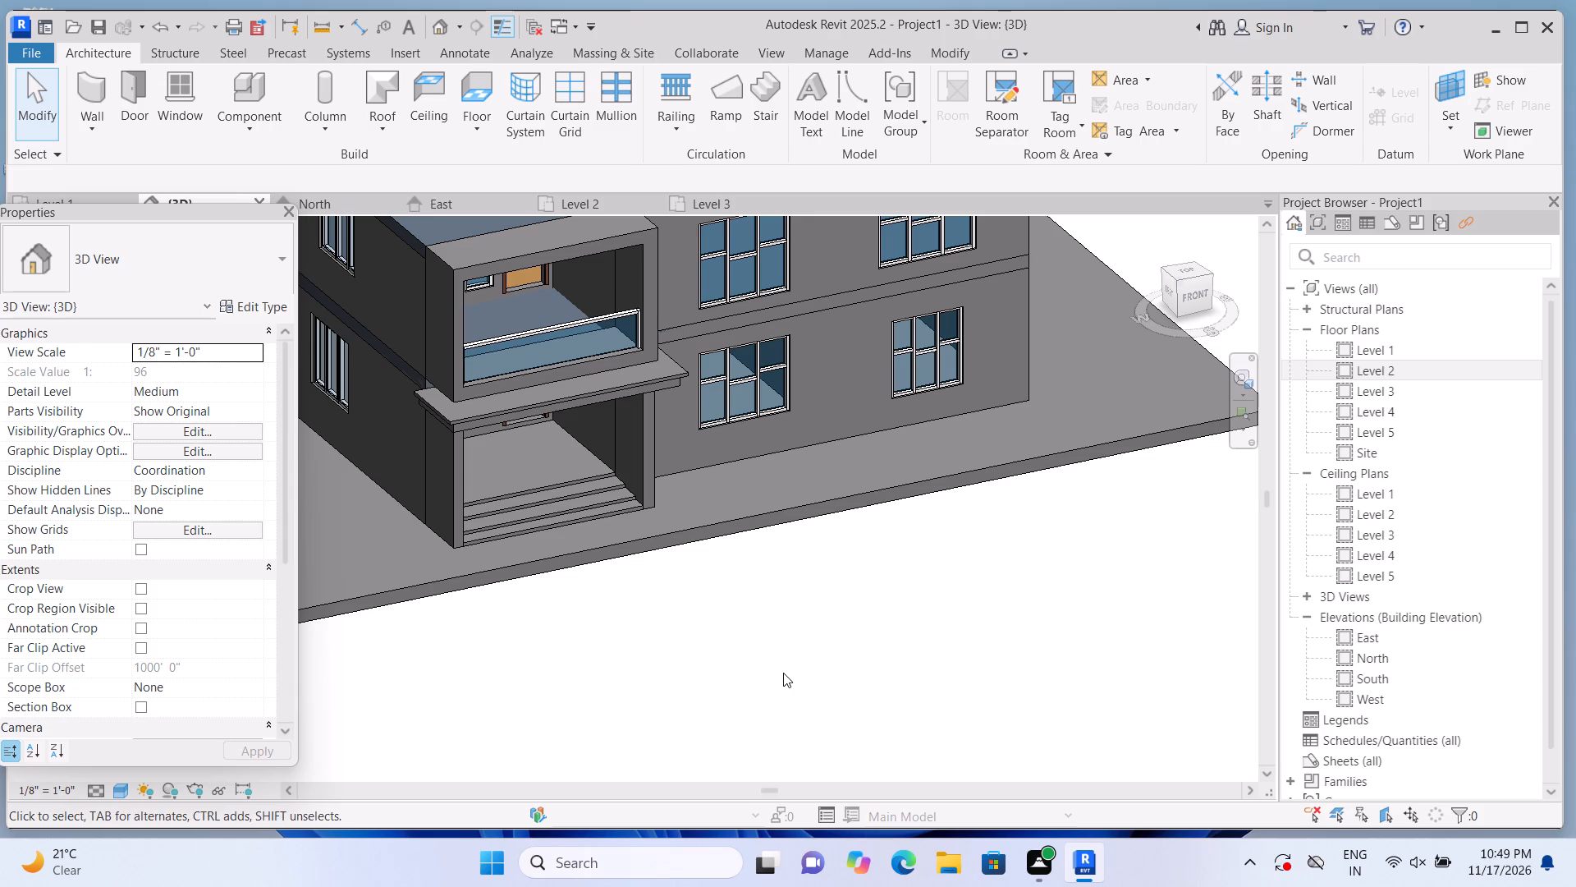
{"action": "scroll", "coordinate": [828, 618], "scroll_direction": "down", "scroll_amount": 3}
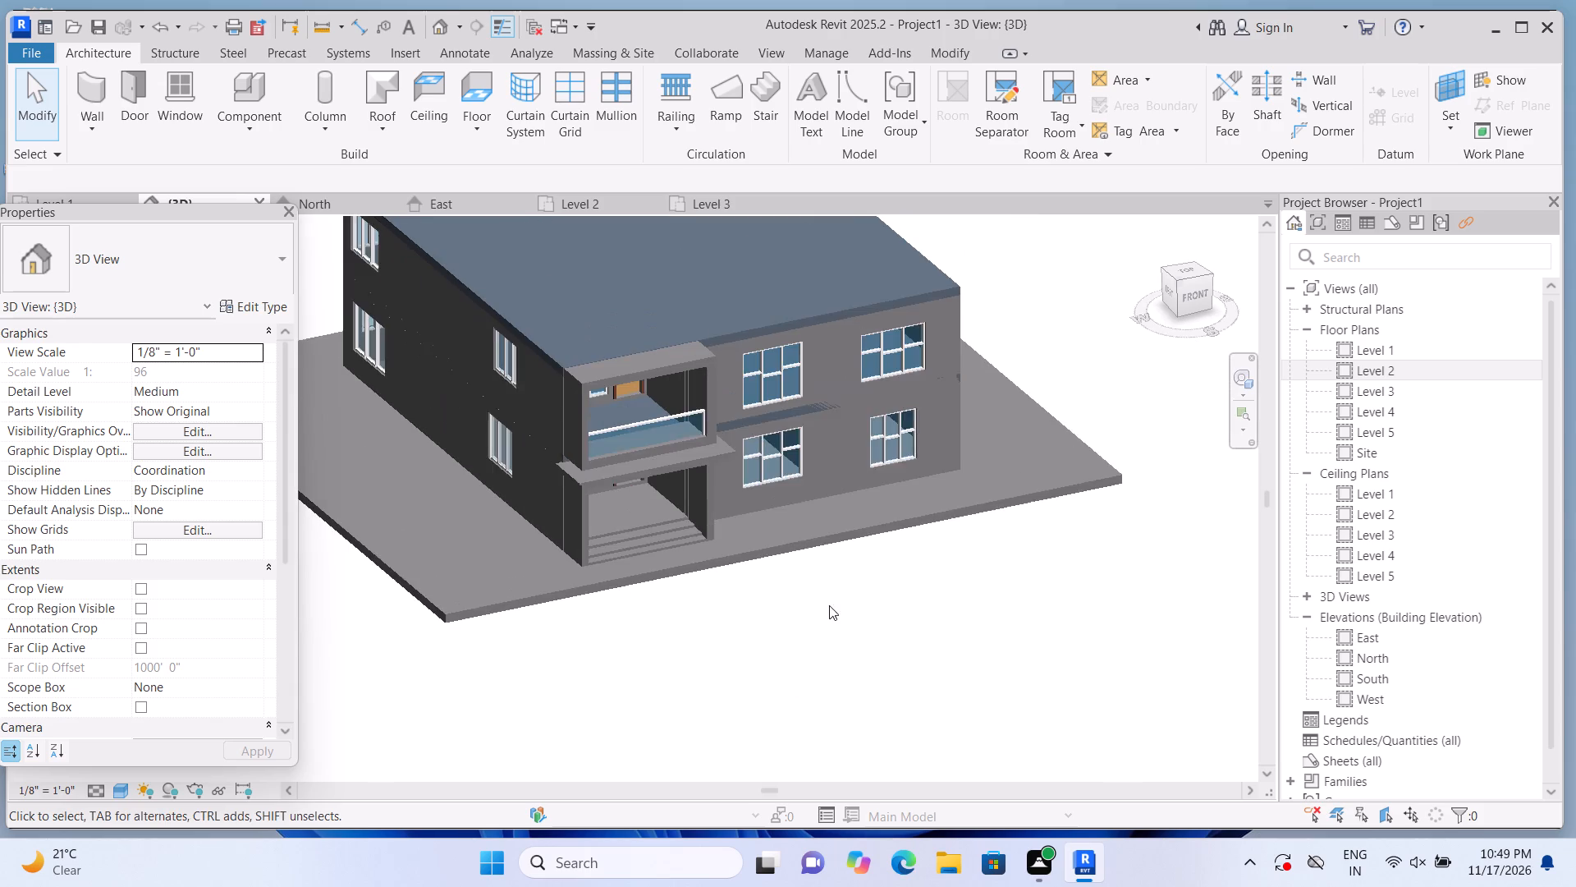
{"action": "left_click", "coordinate": [1193, 301]}
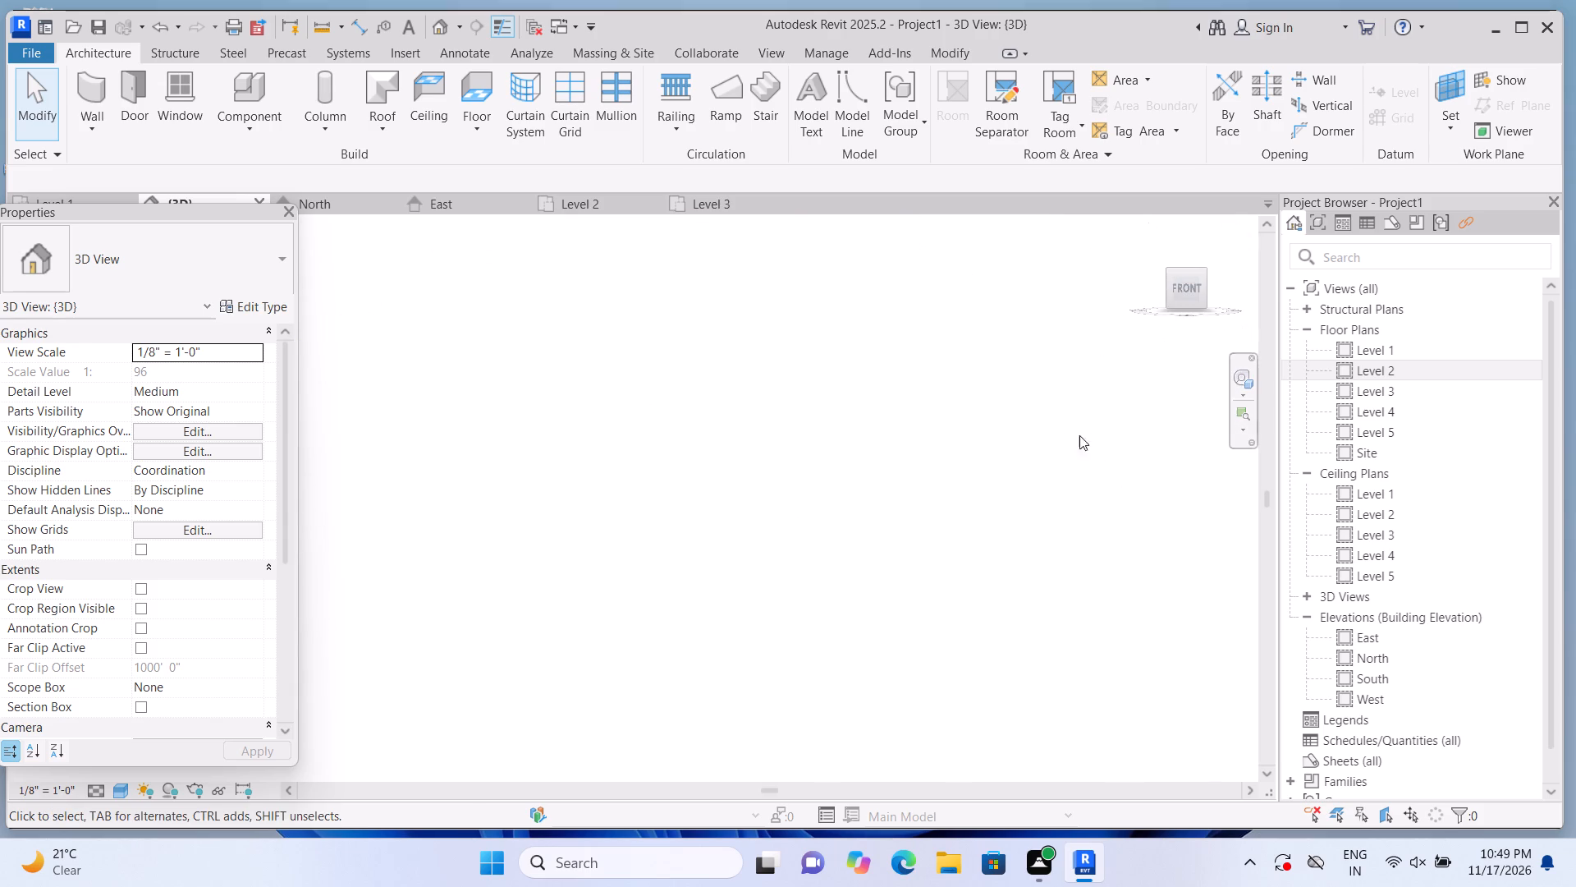
{"action": "scroll", "coordinate": [537, 540], "scroll_direction": "up", "scroll_amount": 14}
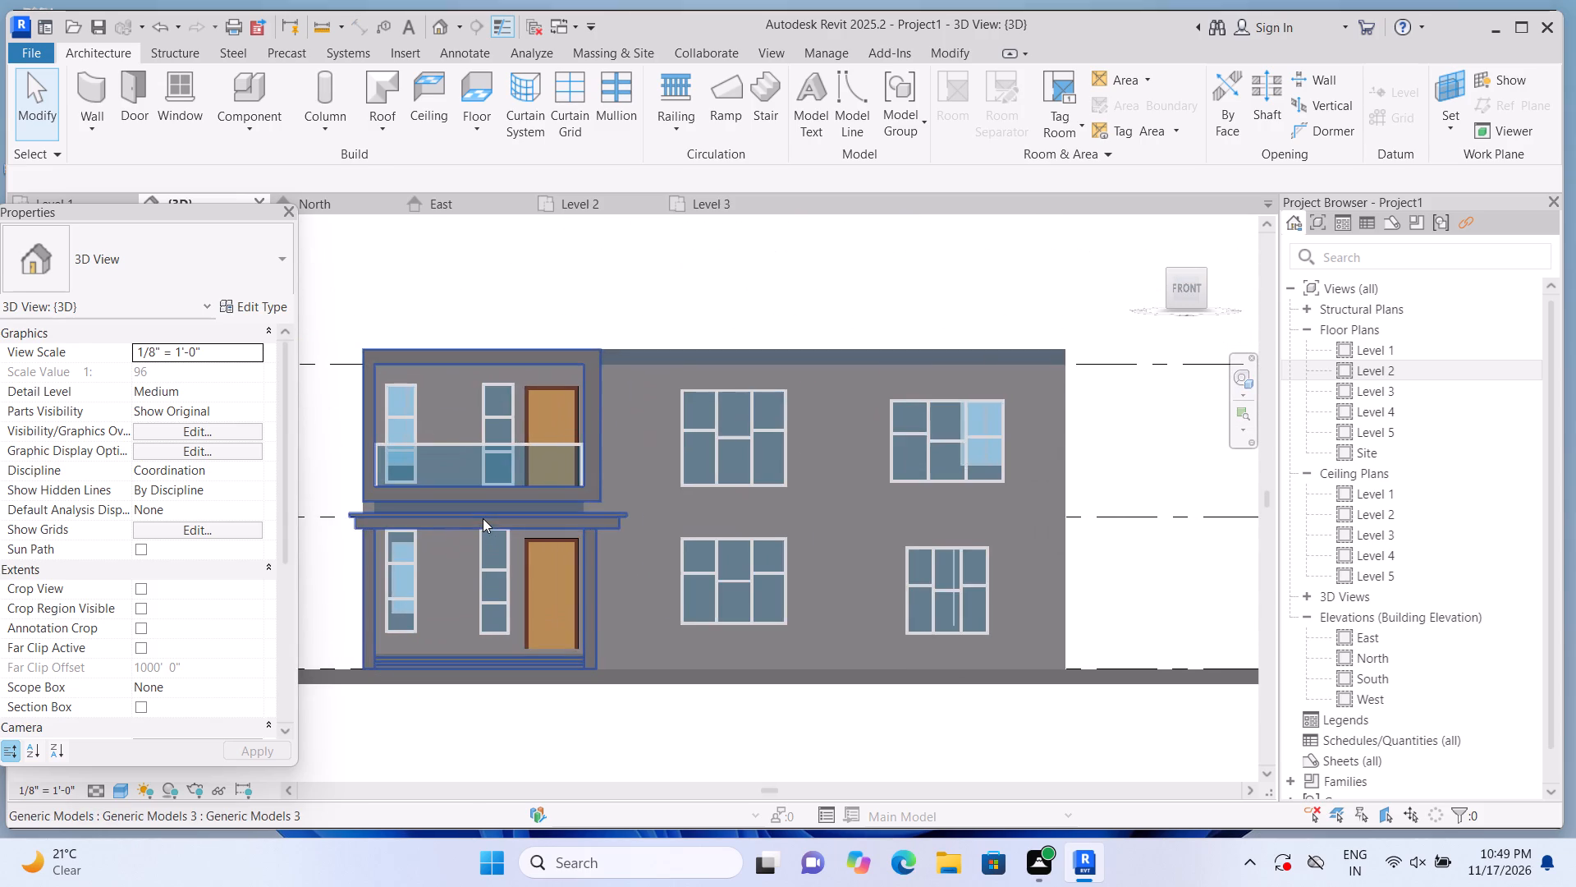
{"action": "scroll", "coordinate": [323, 316], "scroll_direction": "up", "scroll_amount": 2}
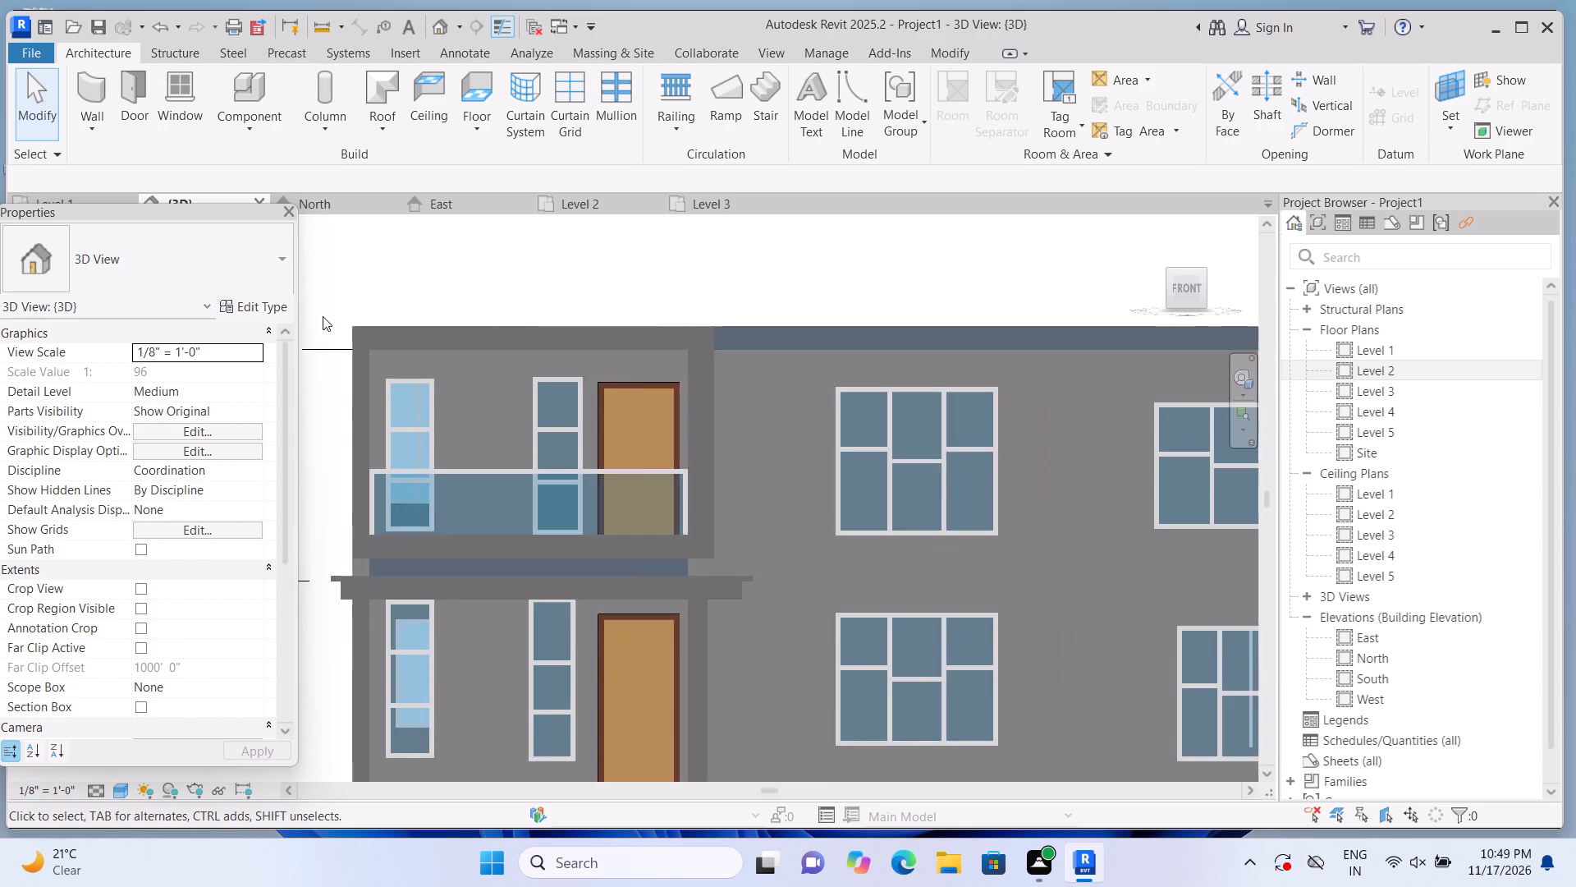
{"action": "scroll", "coordinate": [323, 316], "scroll_direction": "up", "scroll_amount": 3}
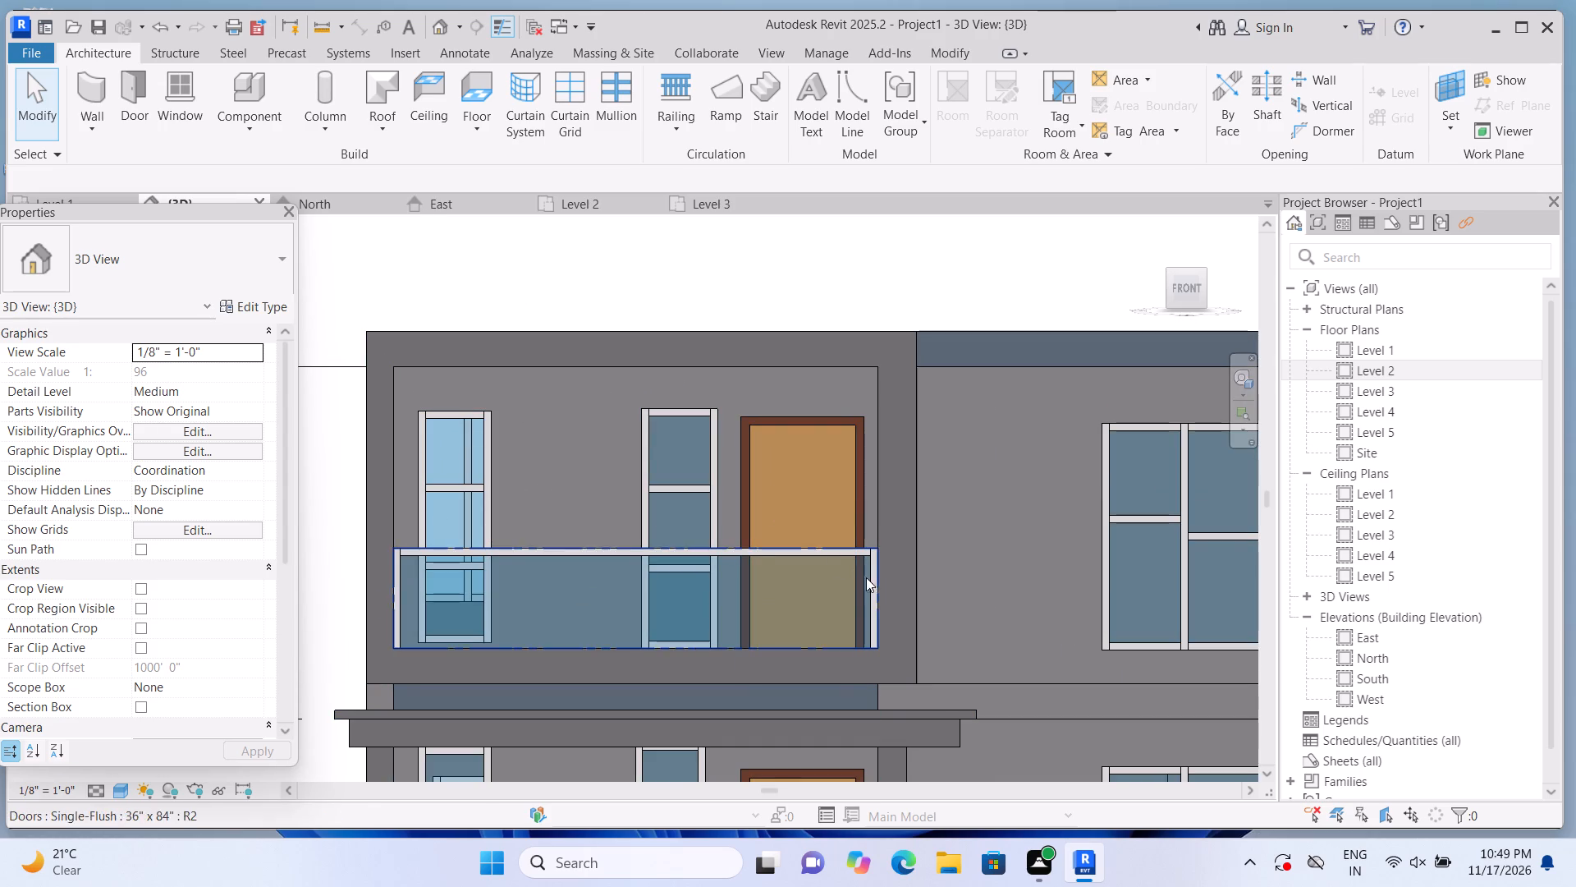
{"action": "left_click", "coordinate": [909, 601]}
{"action": "left_click", "coordinate": [773, 280]}
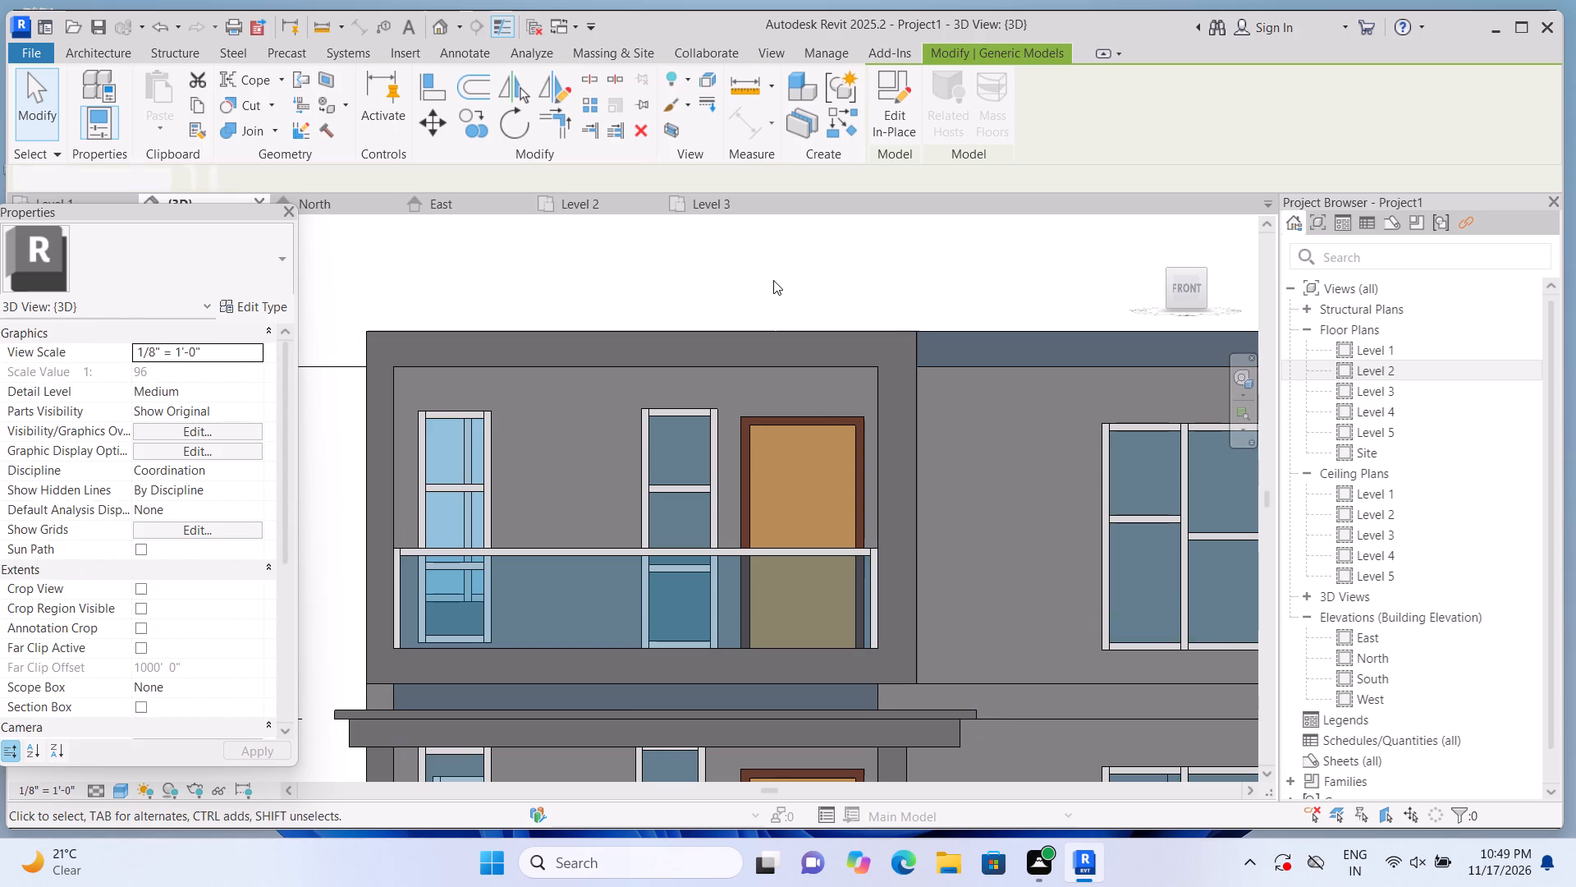
{"action": "left_click", "coordinate": [836, 418]}
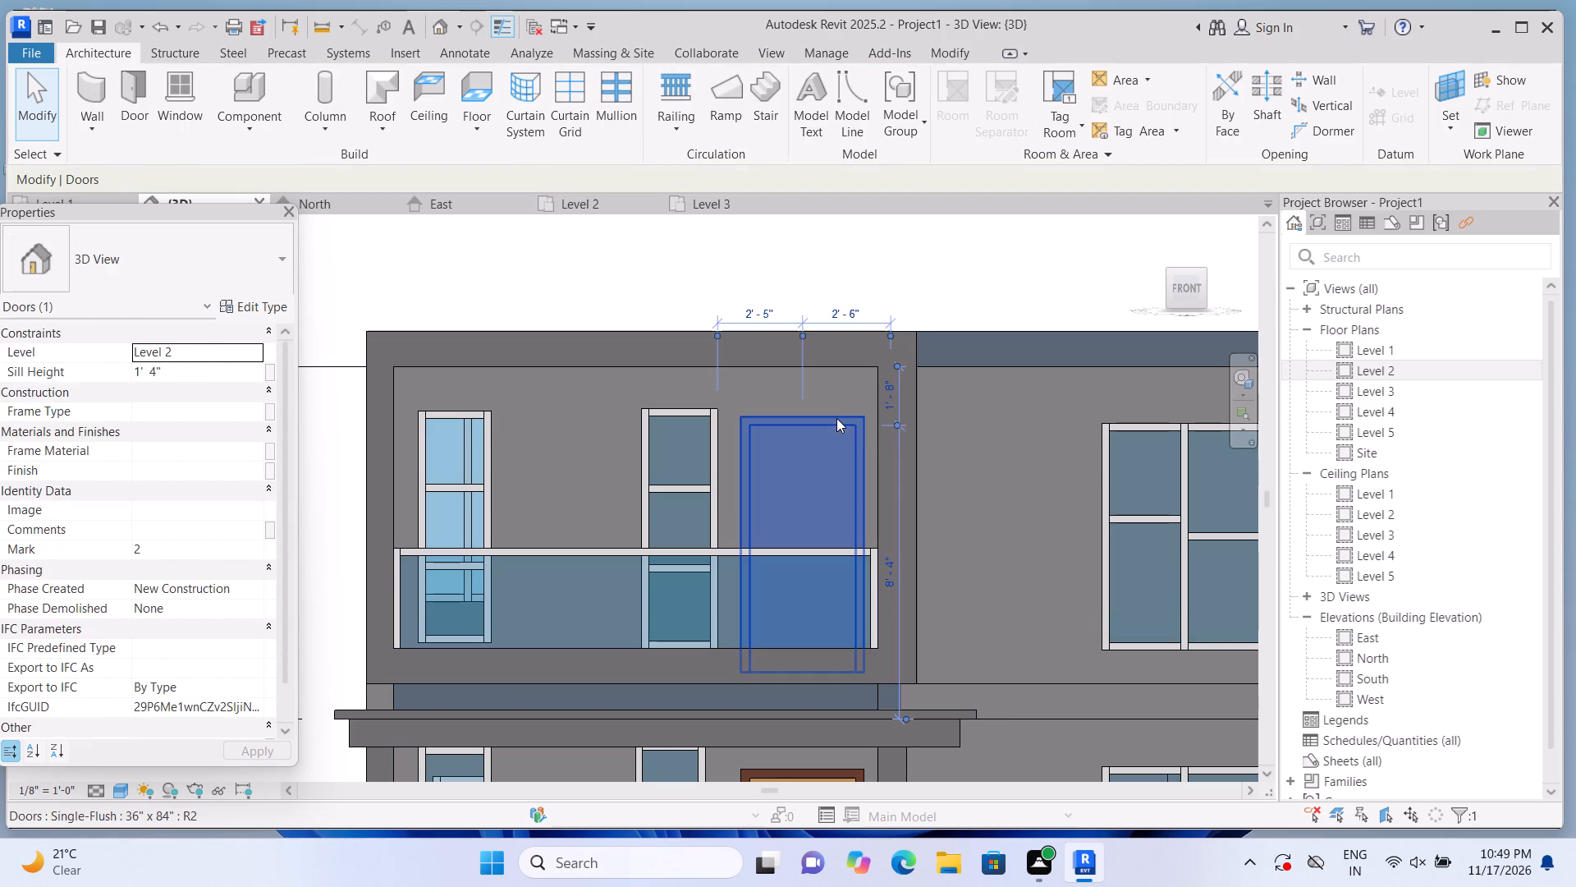
{"action": "left_click", "coordinate": [867, 290]}
{"action": "left_click", "coordinate": [914, 373]}
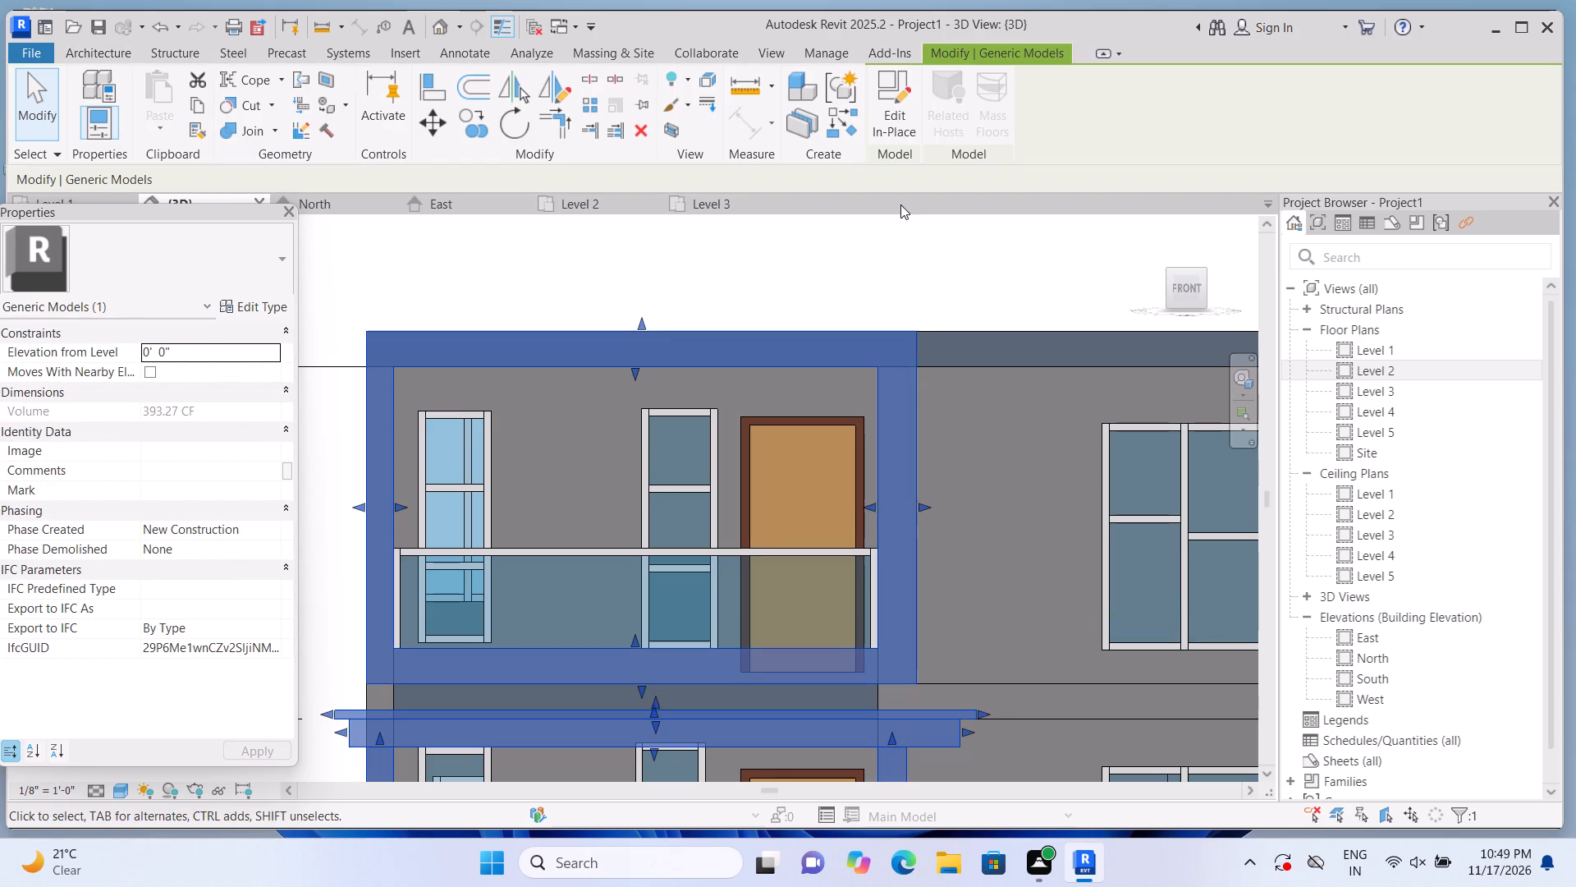
{"action": "left_click", "coordinate": [891, 122]}
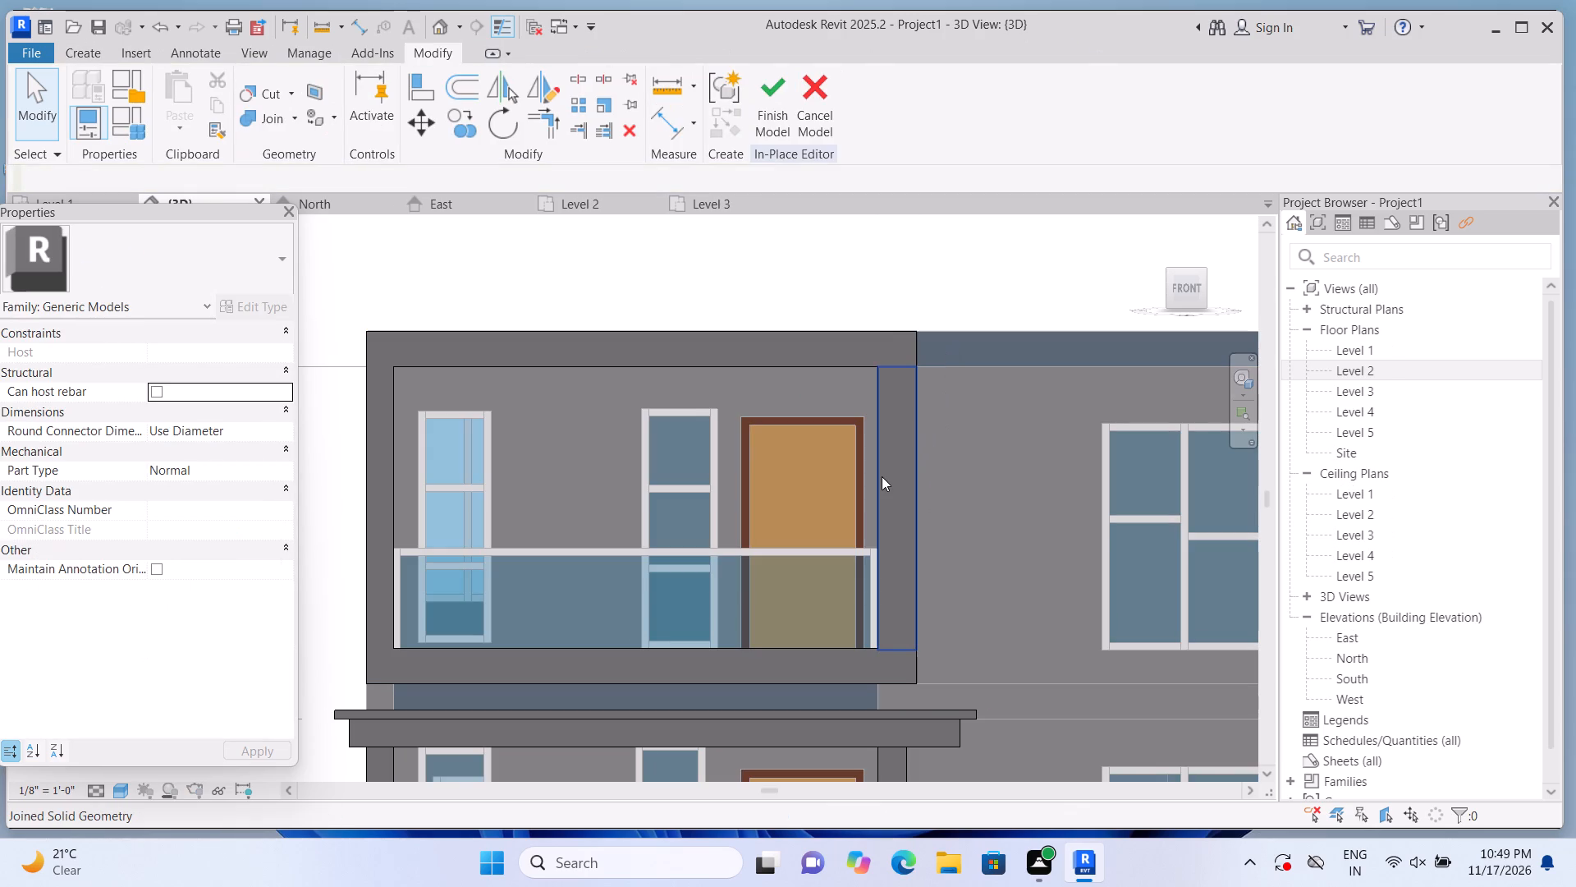
{"action": "left_click", "coordinate": [882, 476]}
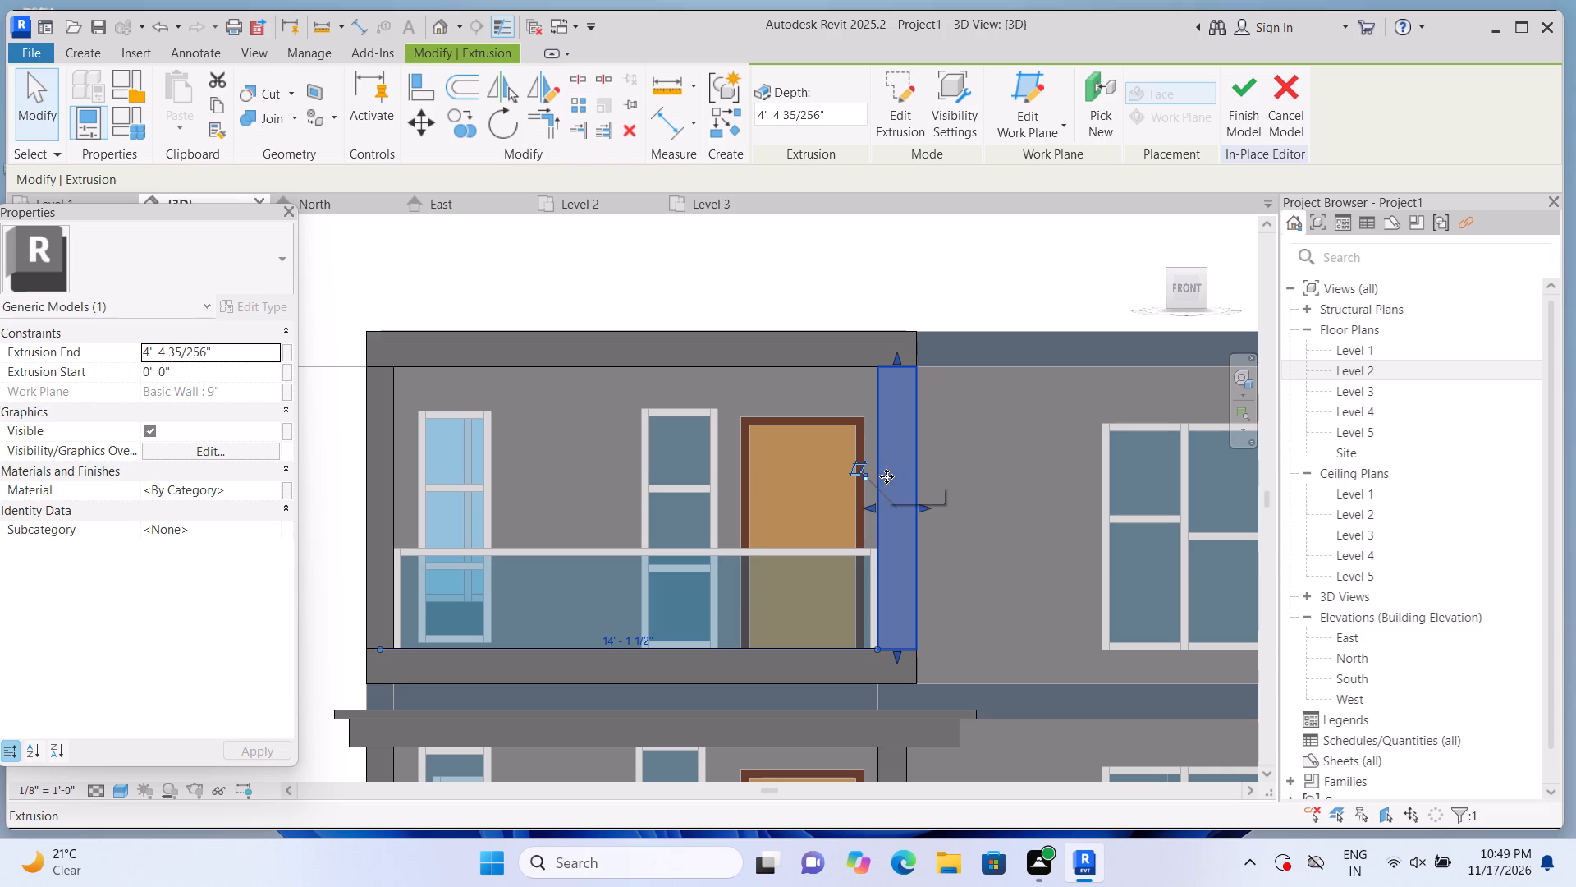
{"action": "key", "text": "Delete"}
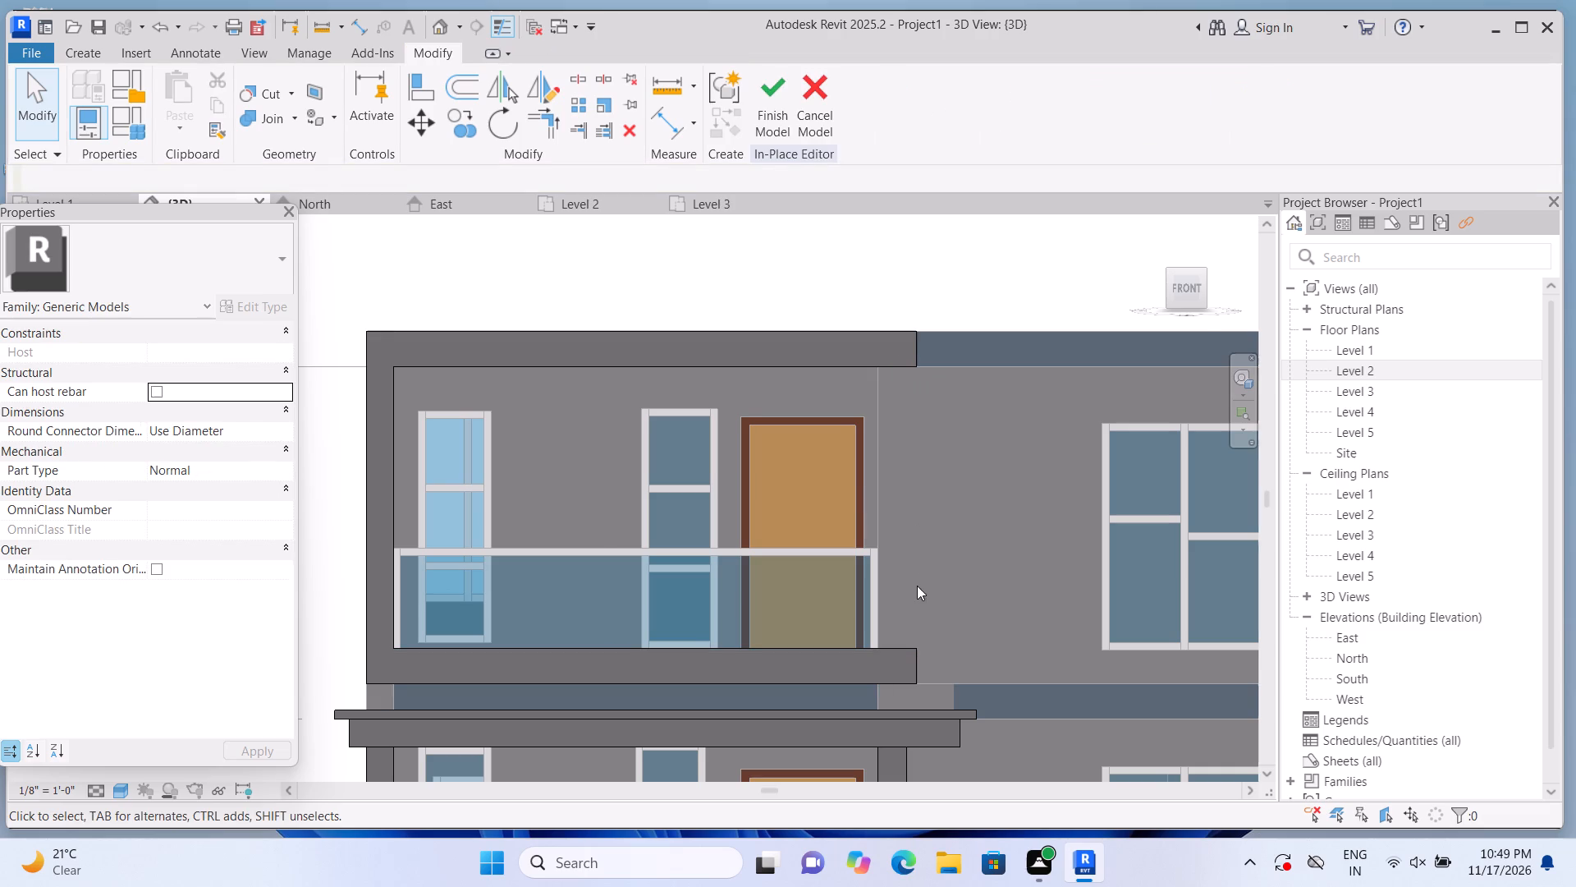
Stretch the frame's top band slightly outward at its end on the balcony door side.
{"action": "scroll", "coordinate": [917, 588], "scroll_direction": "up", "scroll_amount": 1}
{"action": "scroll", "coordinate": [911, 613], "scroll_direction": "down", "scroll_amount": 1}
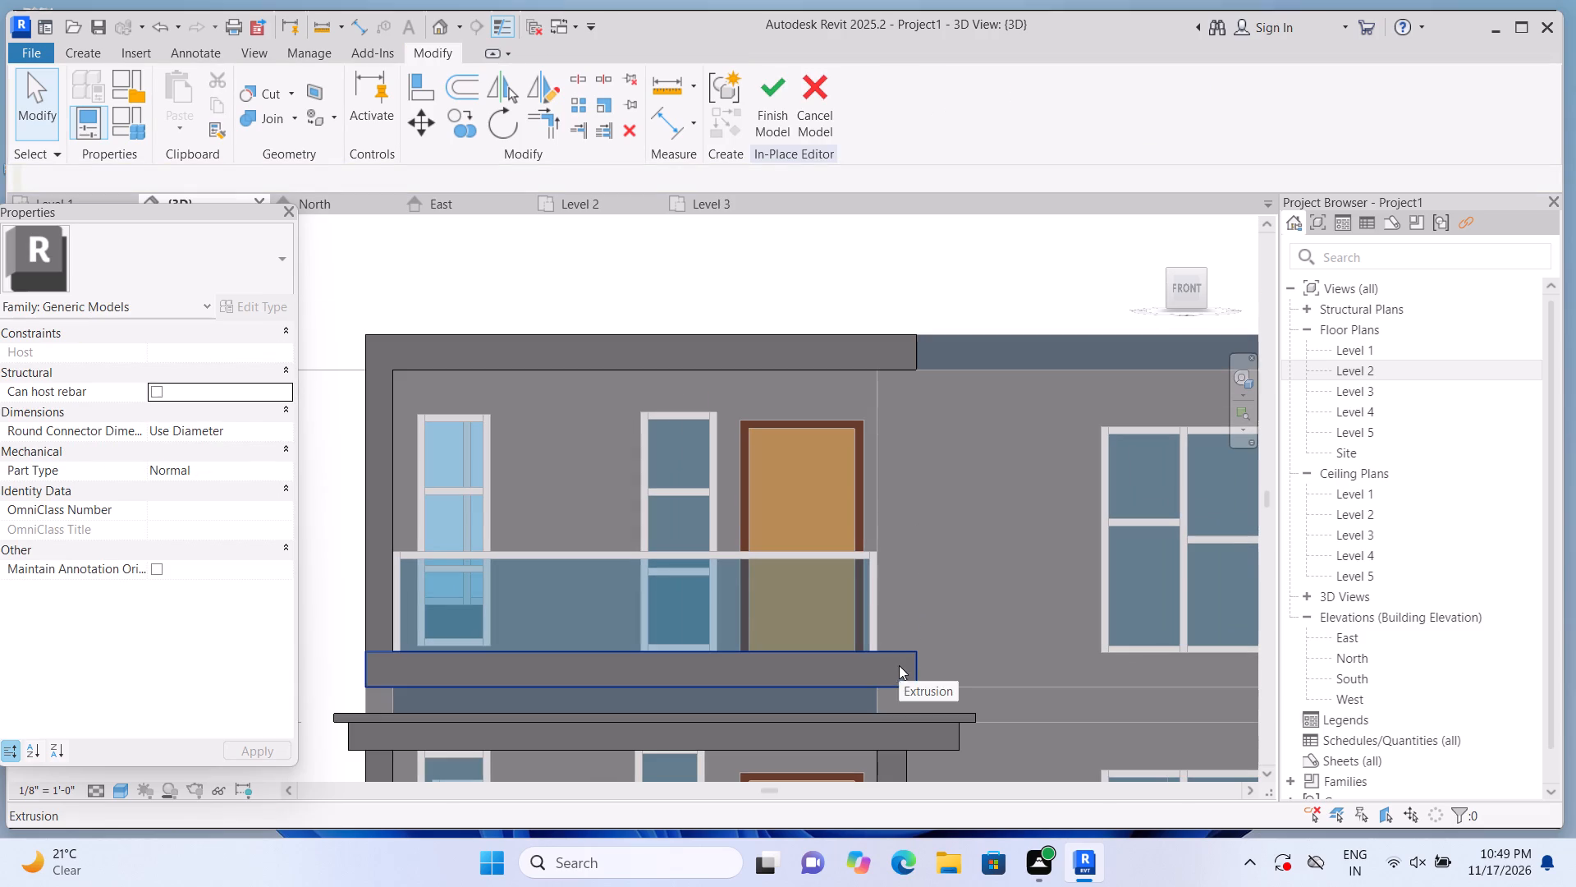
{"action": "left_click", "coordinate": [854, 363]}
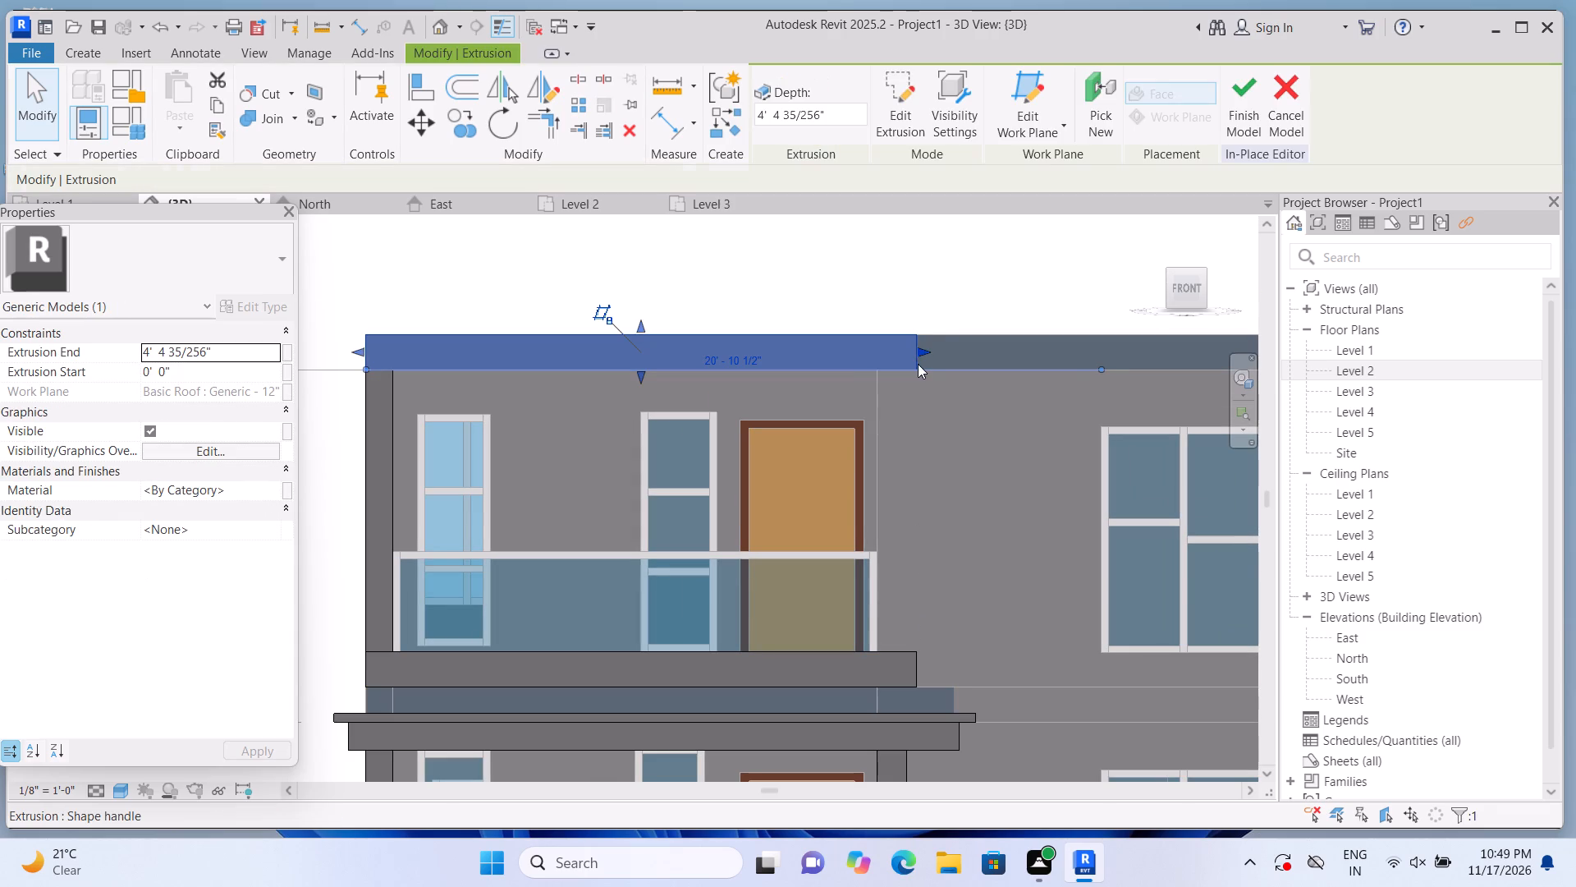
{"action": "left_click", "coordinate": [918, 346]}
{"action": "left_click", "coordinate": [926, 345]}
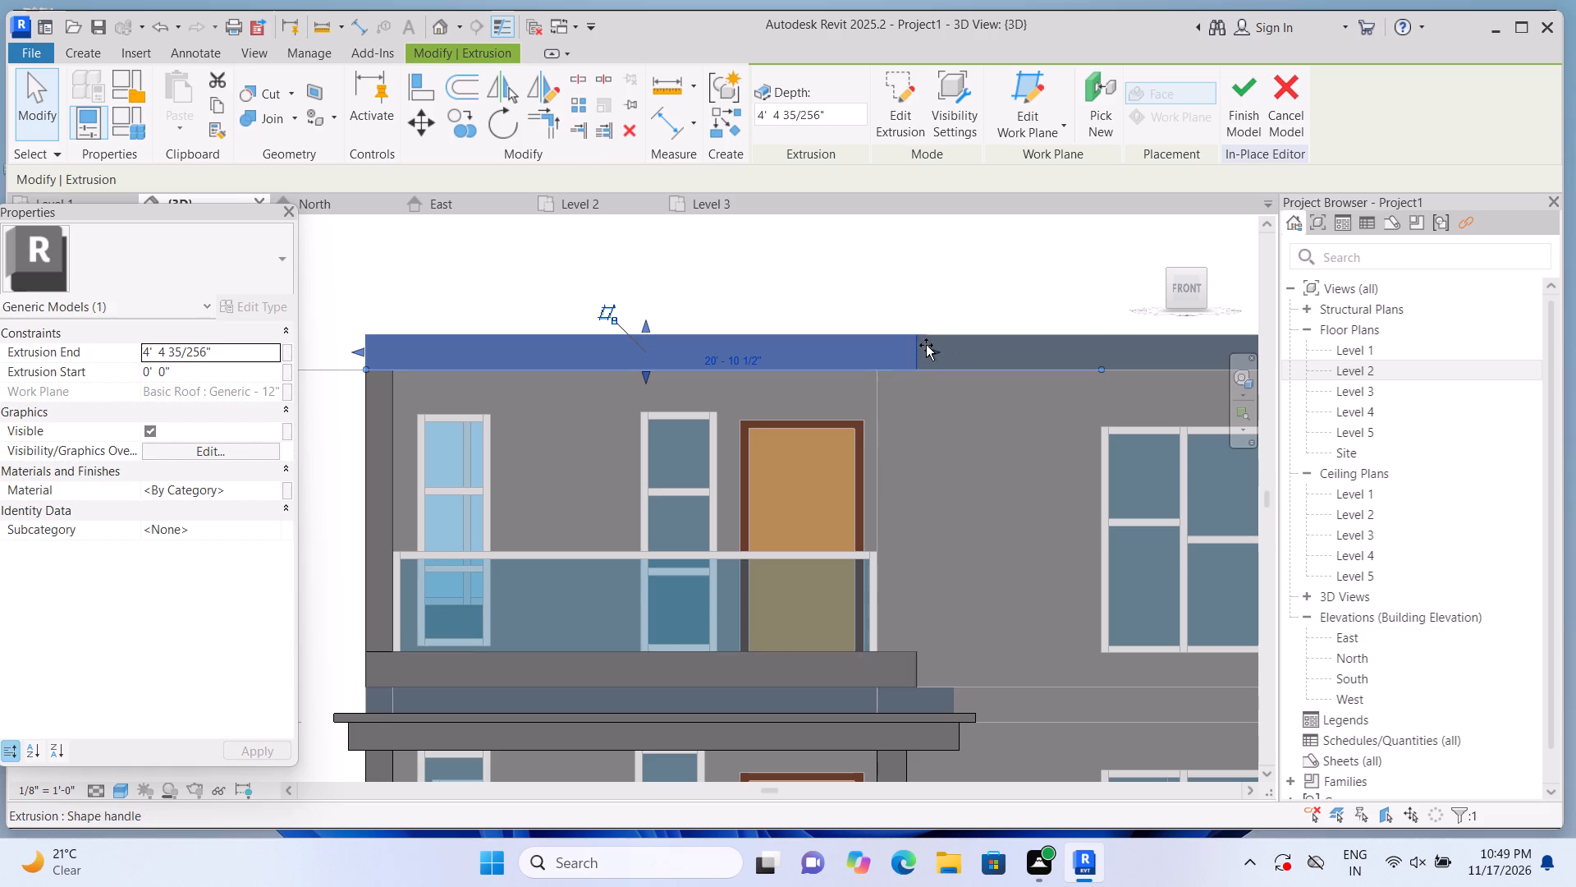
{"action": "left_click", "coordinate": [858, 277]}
On the front wall's plane, extrude a replacement post 1'-0" deep between the bands, sketched as a rectangle about 1'-5" wide and 8'-0" high.
{"action": "left_click", "coordinate": [85, 46]}
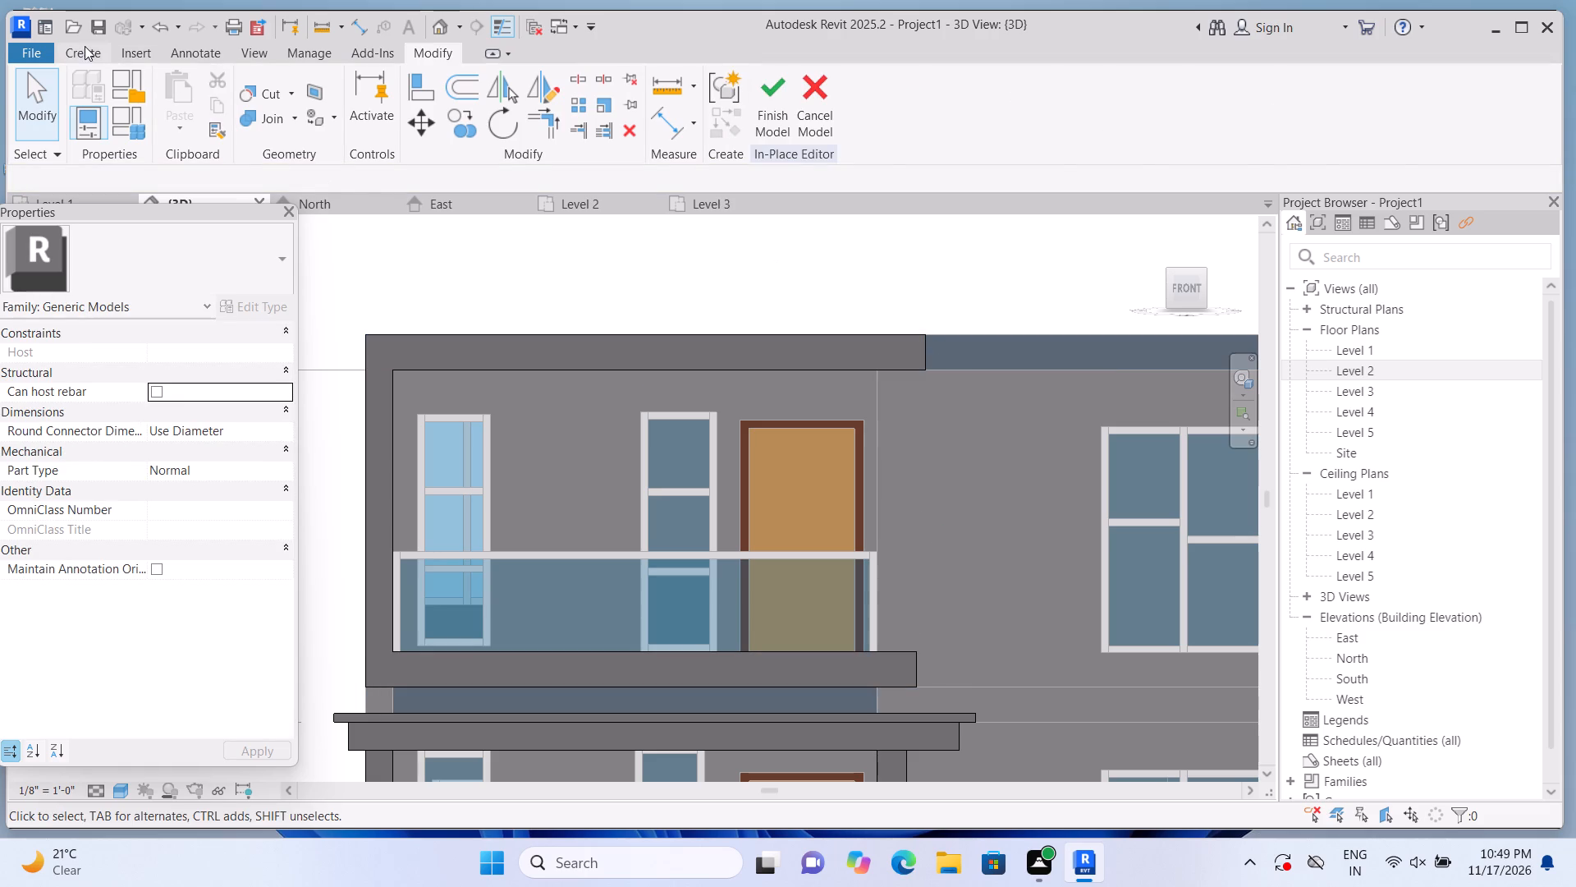
{"action": "left_click", "coordinate": [149, 88]}
{"action": "left_click", "coordinate": [204, 99]}
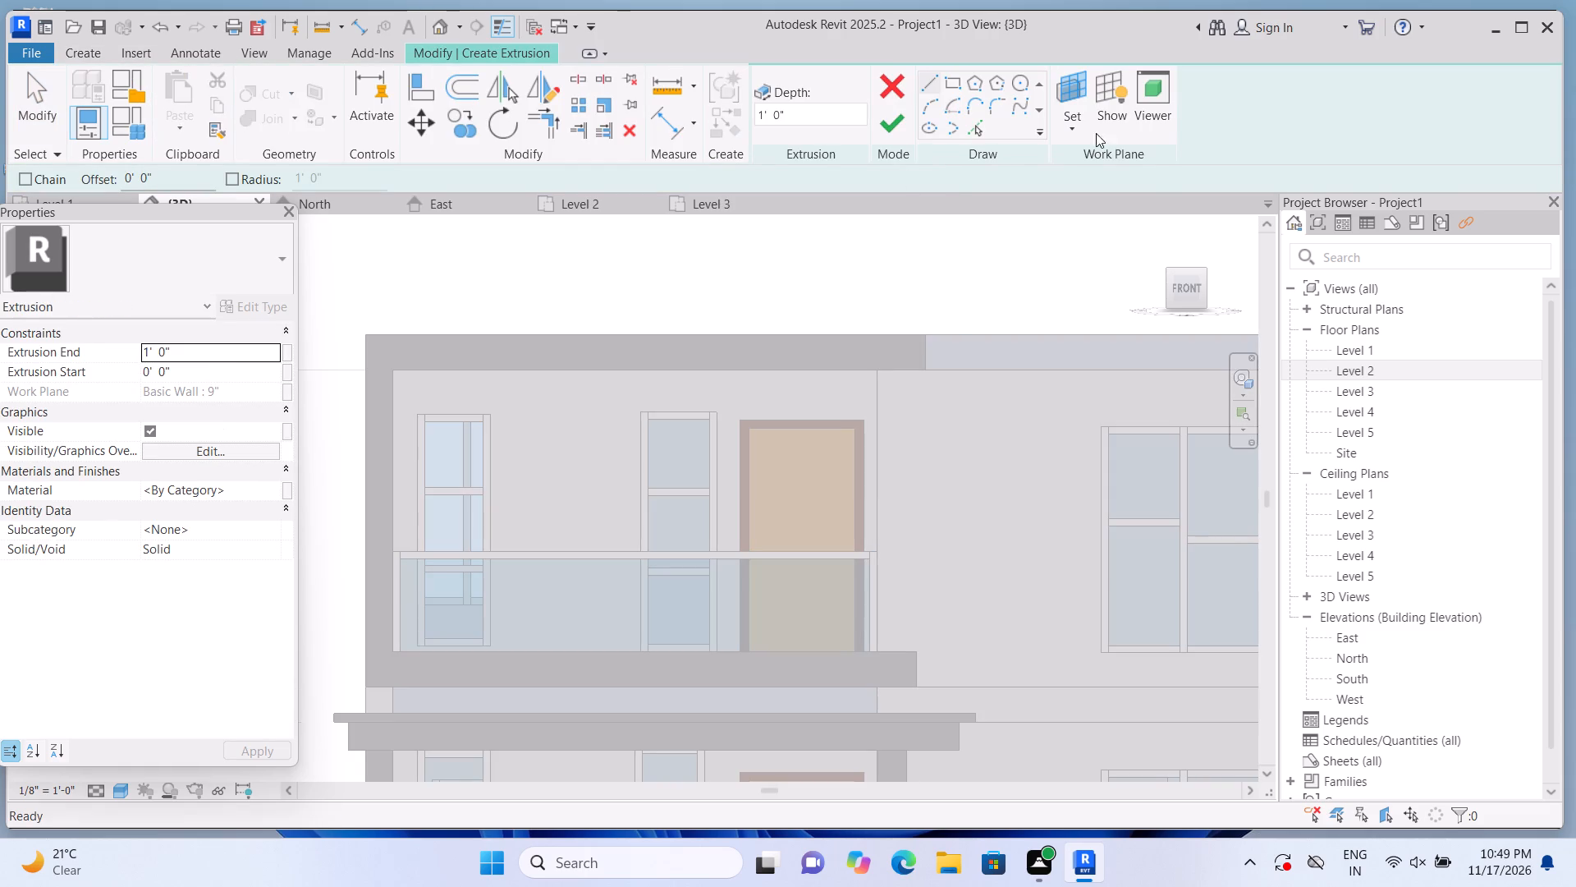
{"action": "left_click", "coordinate": [1080, 130]}
{"action": "left_click", "coordinate": [1093, 214]}
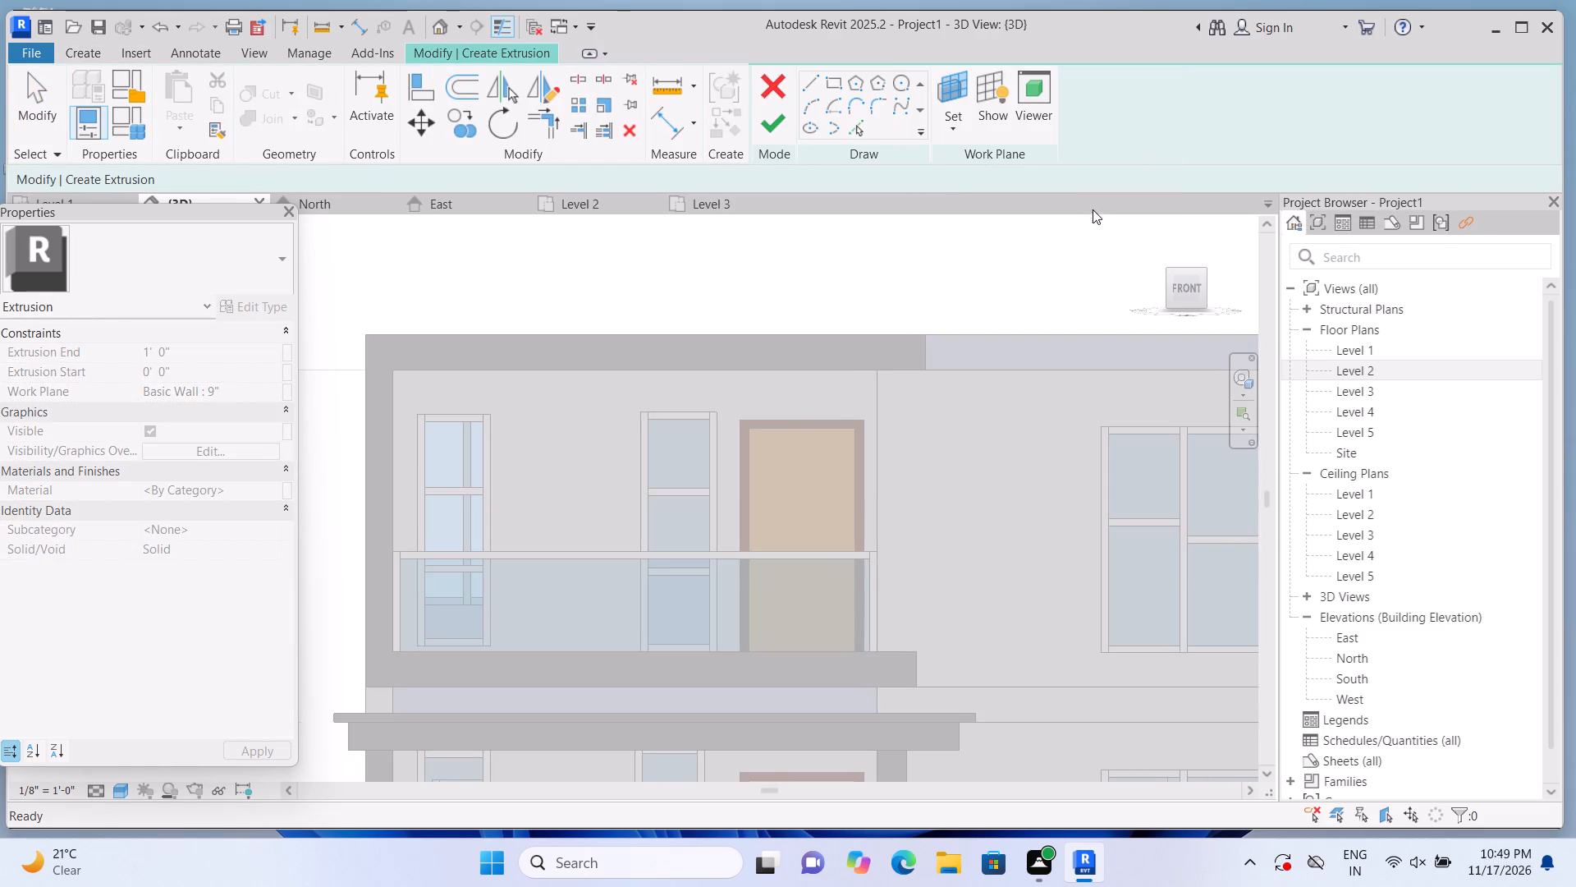
{"action": "left_click", "coordinate": [1074, 428]}
{"action": "left_click", "coordinate": [949, 85]}
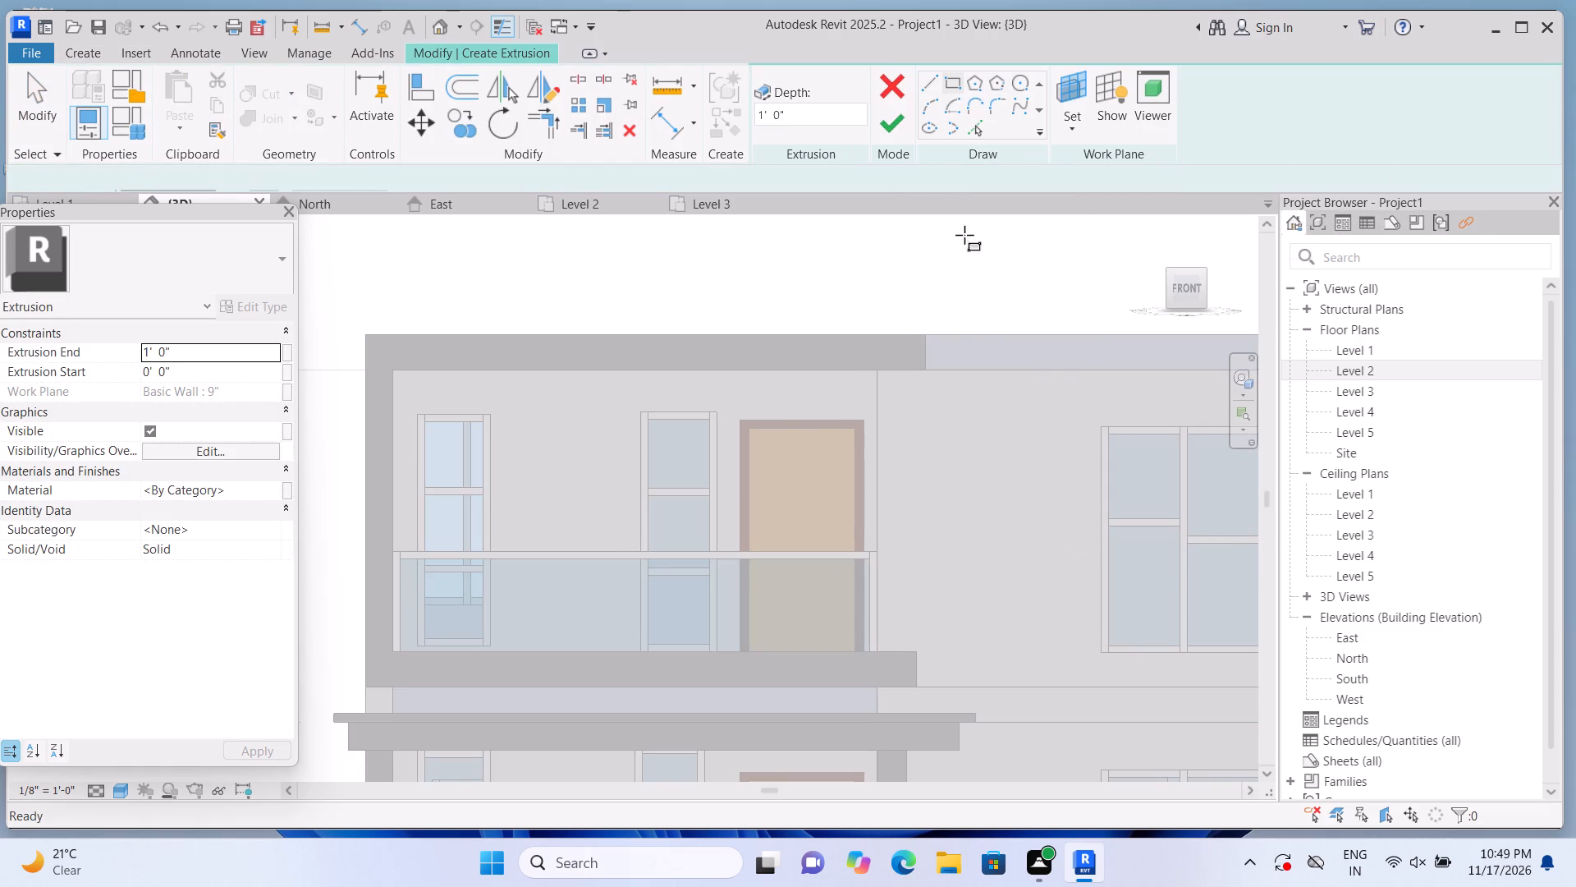
{"action": "left_click", "coordinate": [882, 653]}
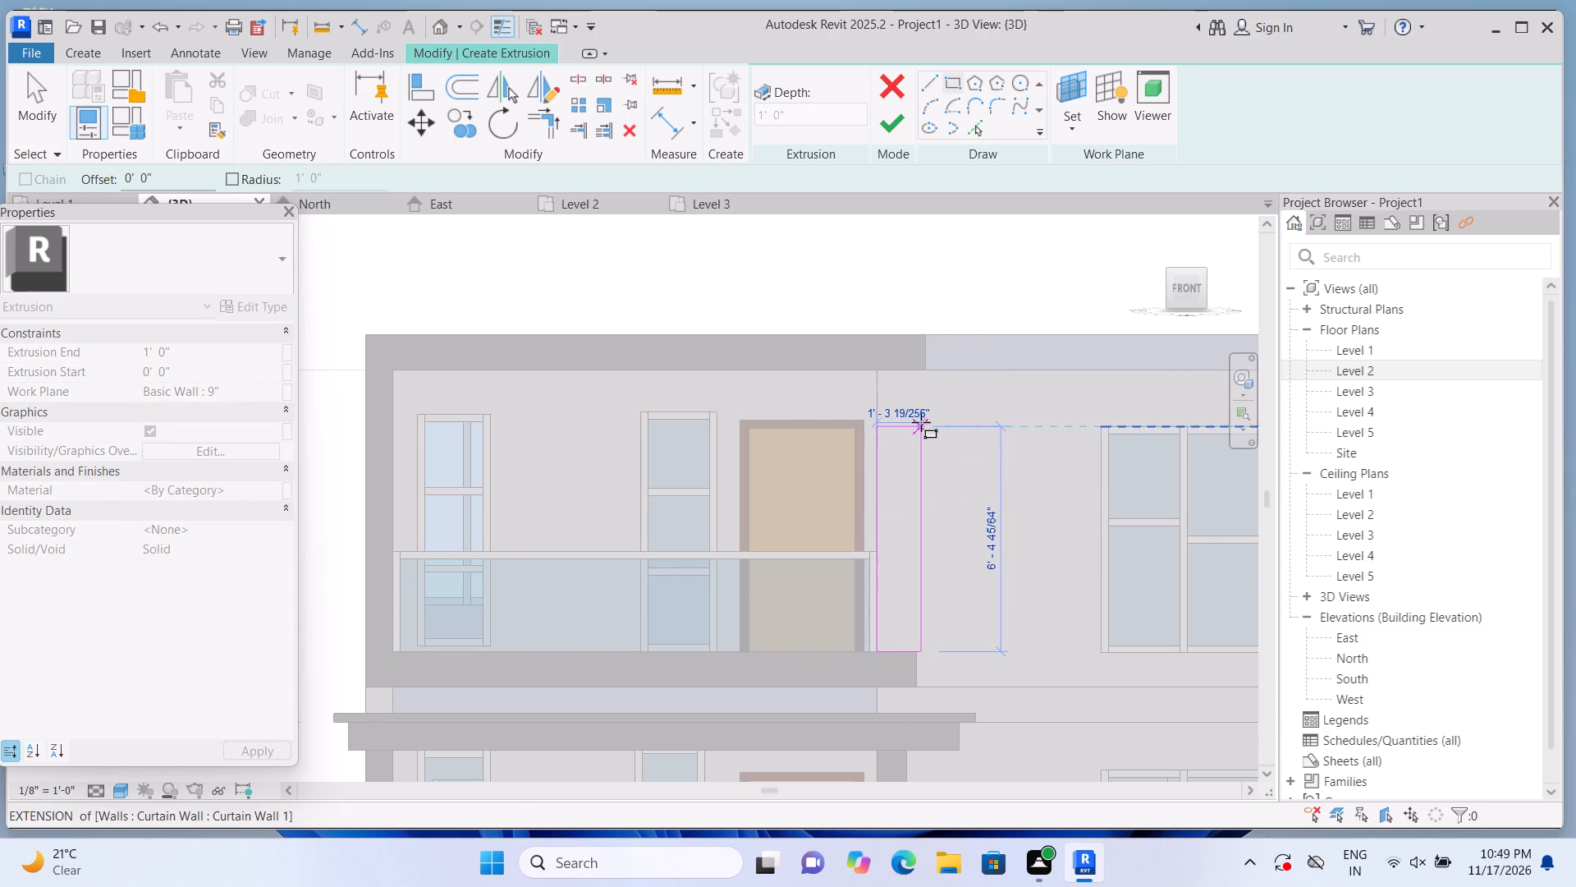
{"action": "left_click", "coordinate": [917, 370]}
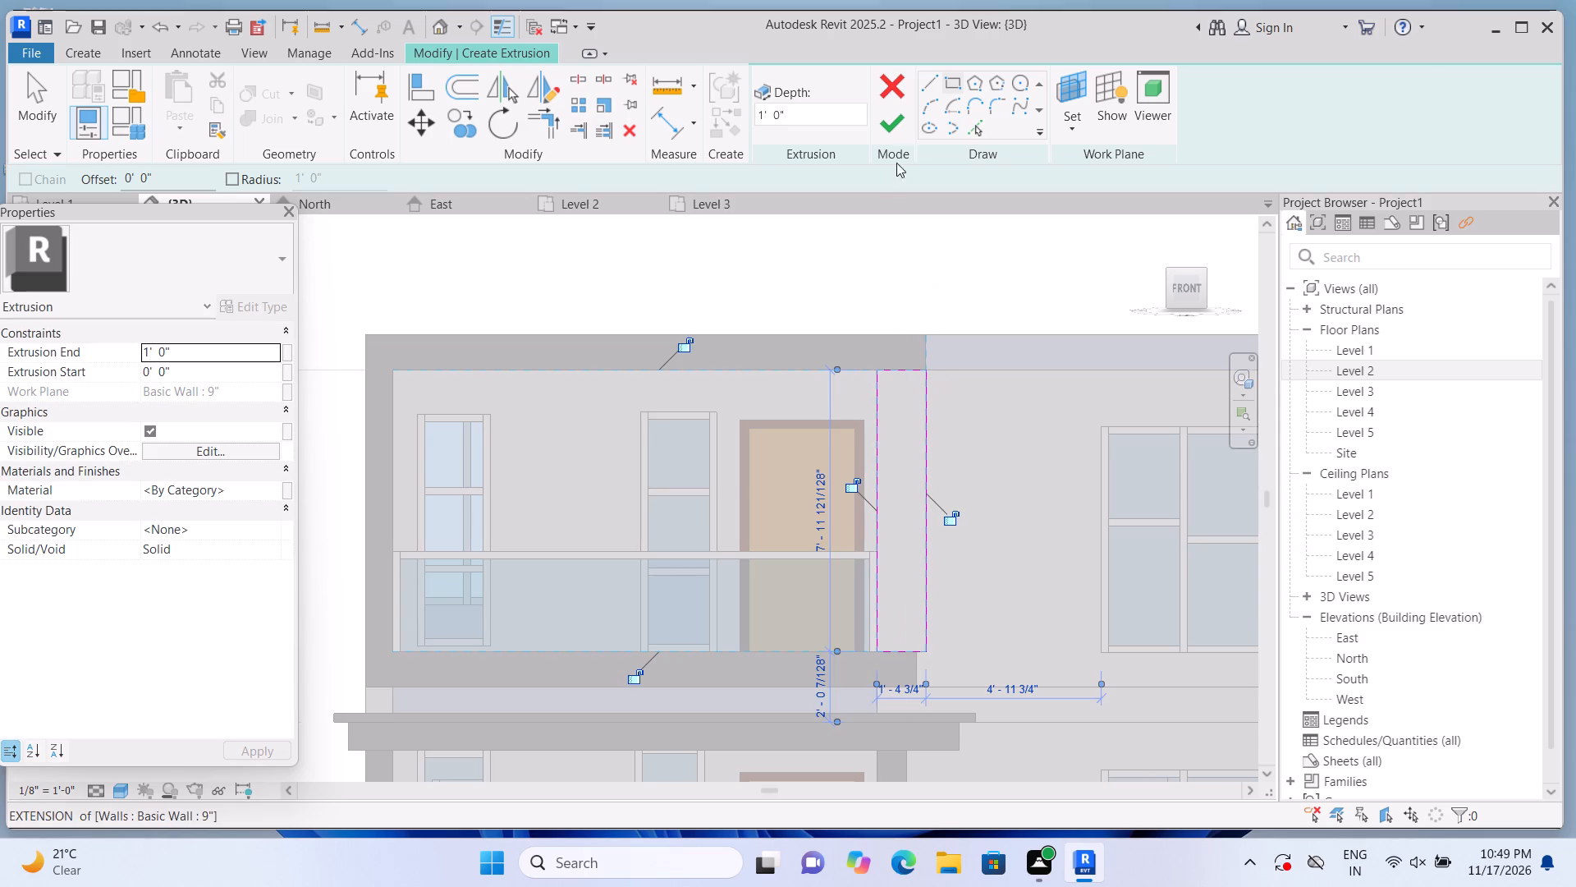
{"action": "left_click", "coordinate": [900, 126]}
{"action": "left_click", "coordinate": [955, 295]}
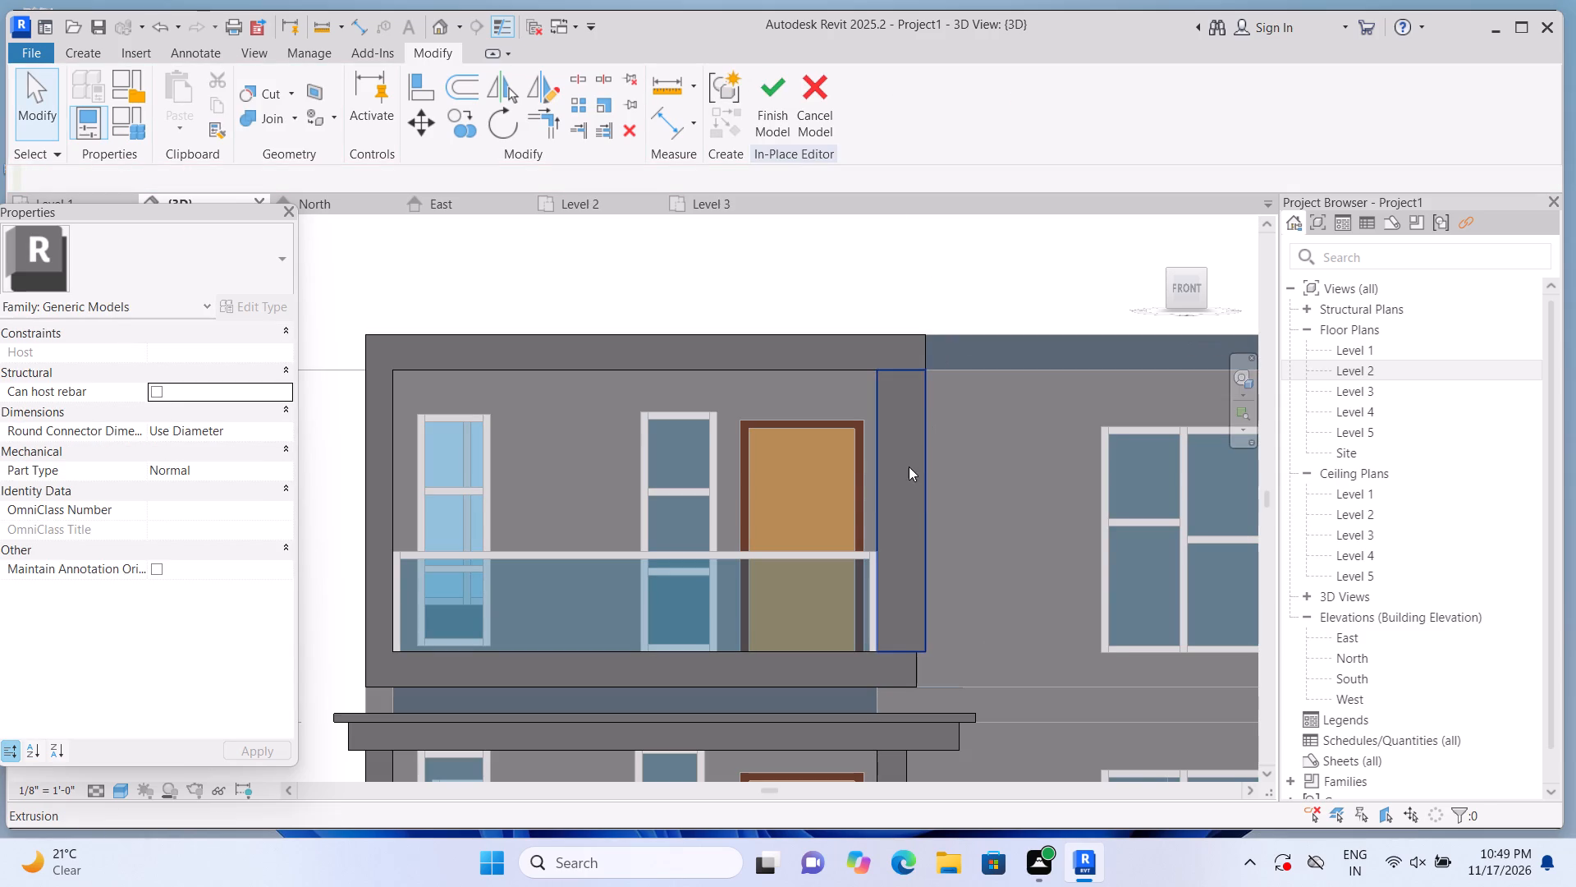
Pull the new post's outer side face inward until it is flush with the end of the frame's lower band.
{"action": "left_click", "coordinate": [909, 468]}
{"action": "scroll", "coordinate": [914, 496], "scroll_direction": "up", "scroll_amount": 1}
{"action": "left_click_drag", "start_coordinate": [932, 508], "coordinate": [929, 508]}
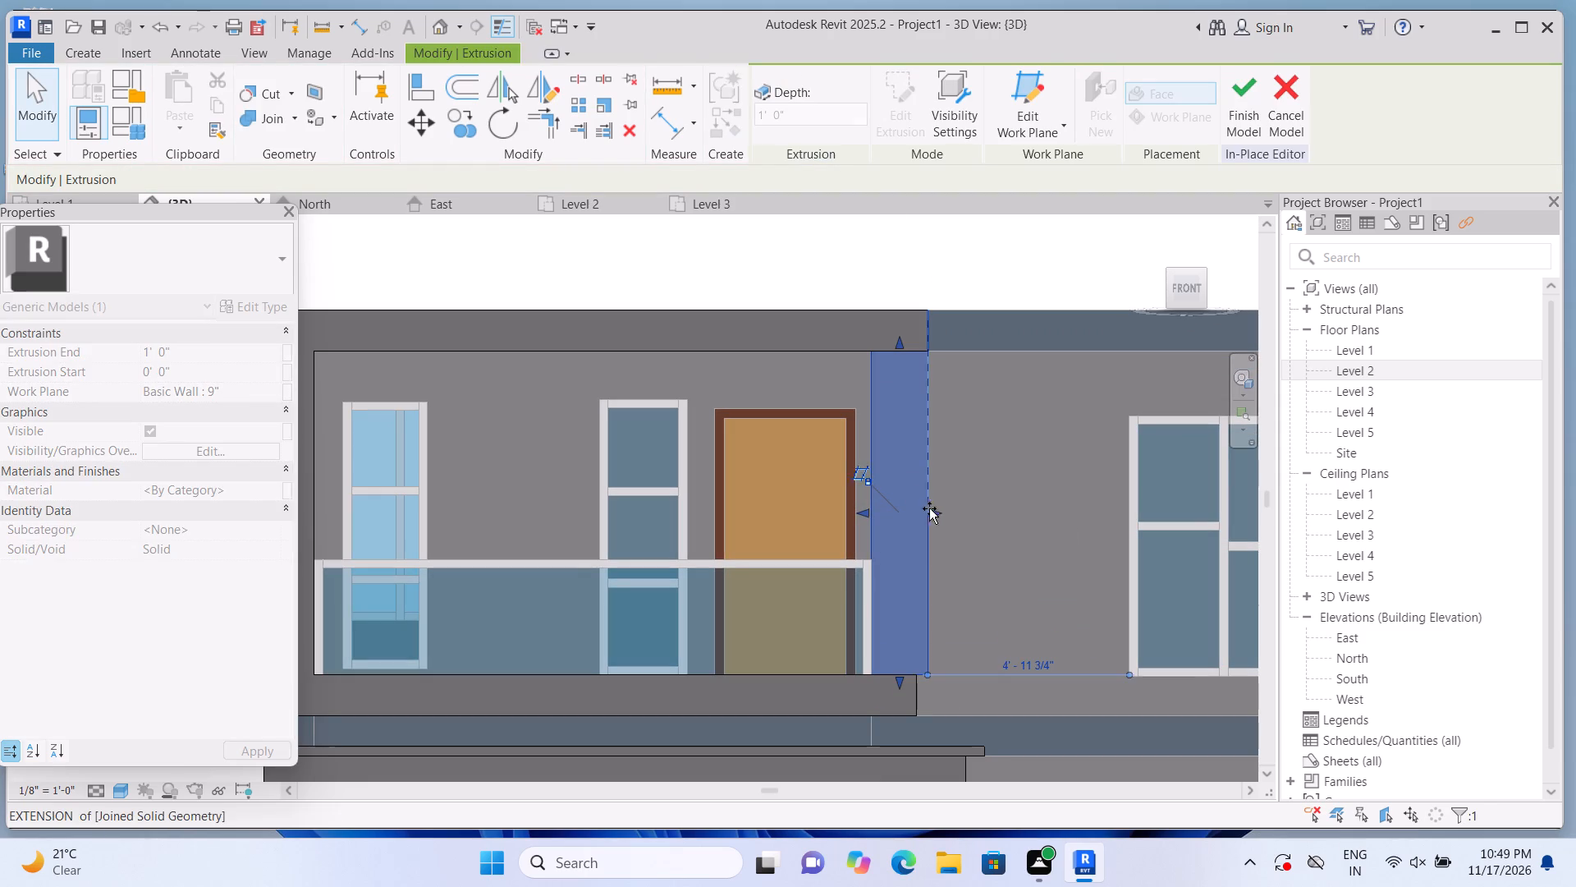
{"action": "left_click_drag", "start_coordinate": [929, 508], "coordinate": [914, 511]}
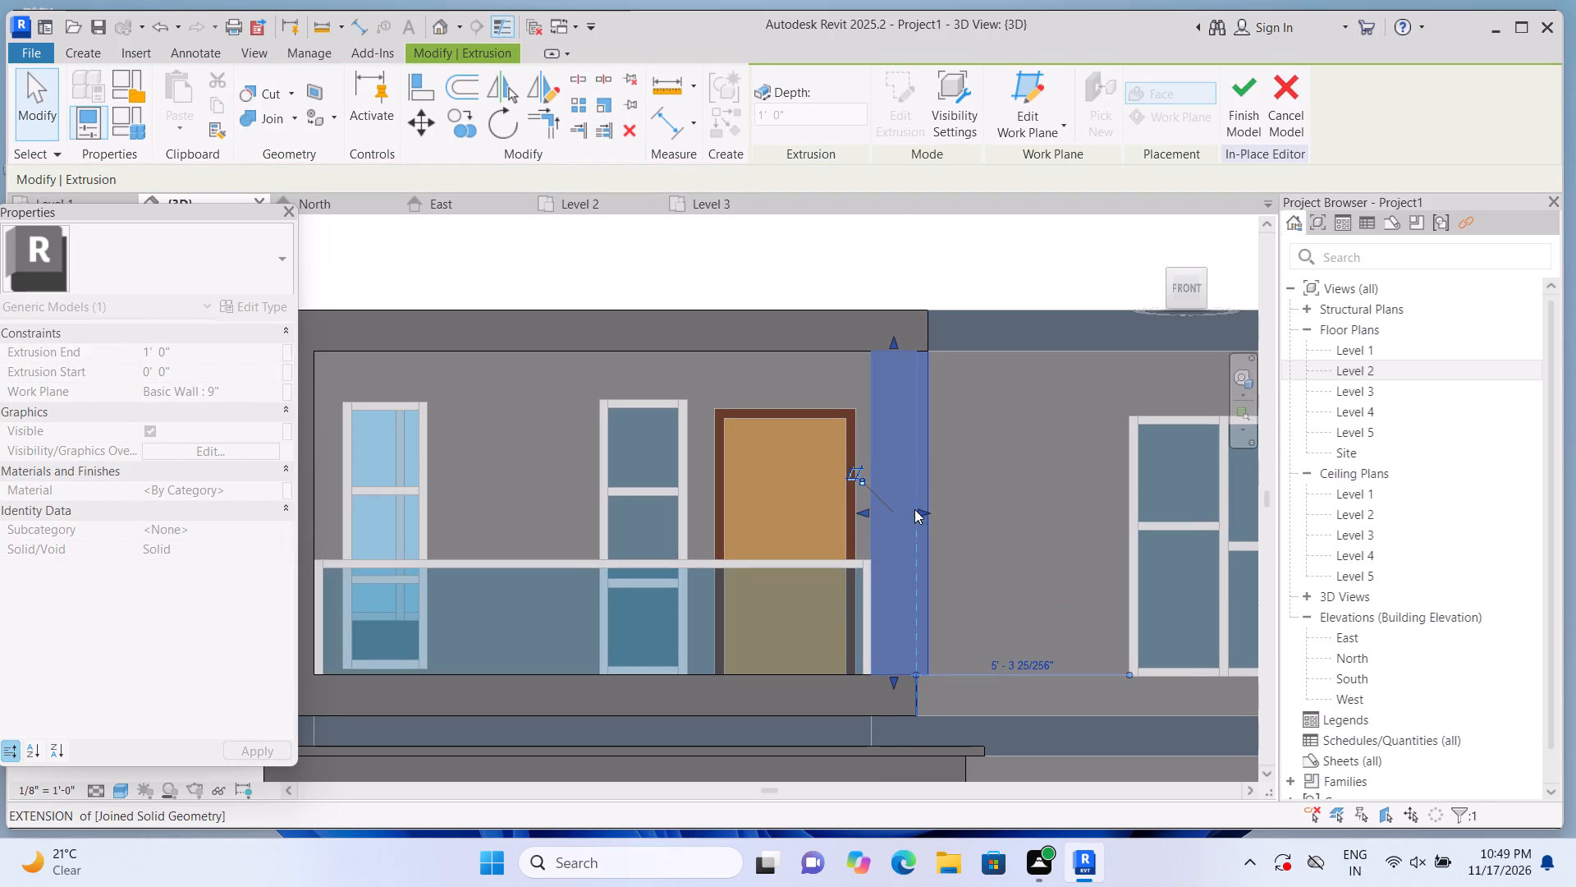
{"action": "left_click", "coordinate": [945, 278]}
Shorten the frame's top band so its end is flush with the post's outer side.
{"action": "left_click", "coordinate": [906, 319]}
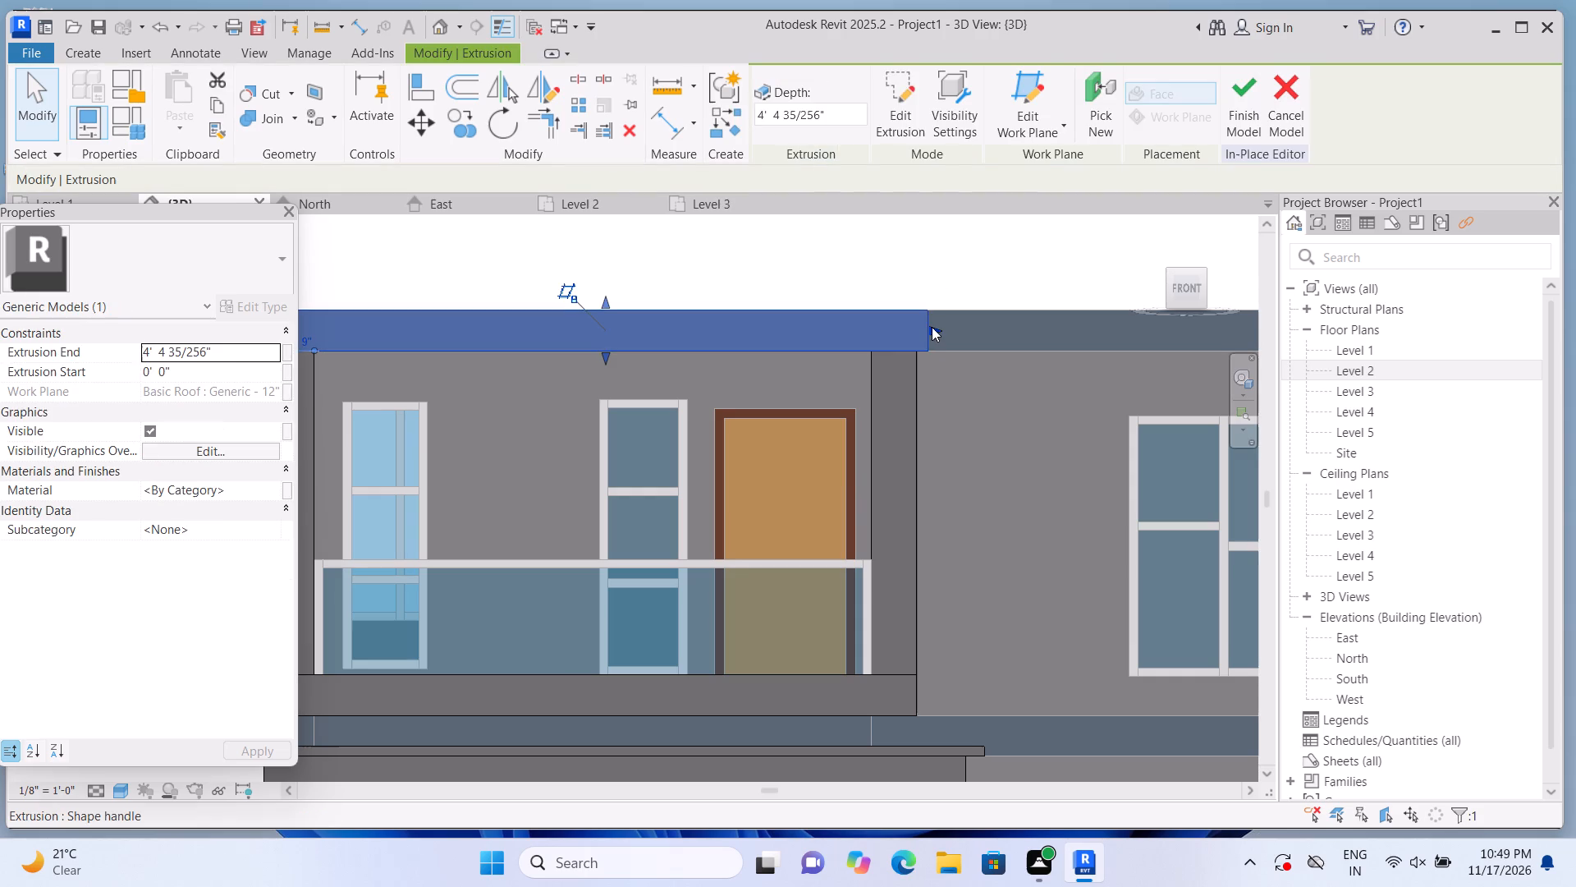
{"action": "left_click_drag", "start_coordinate": [932, 327], "coordinate": [920, 332]}
{"action": "left_click", "coordinate": [950, 287]}
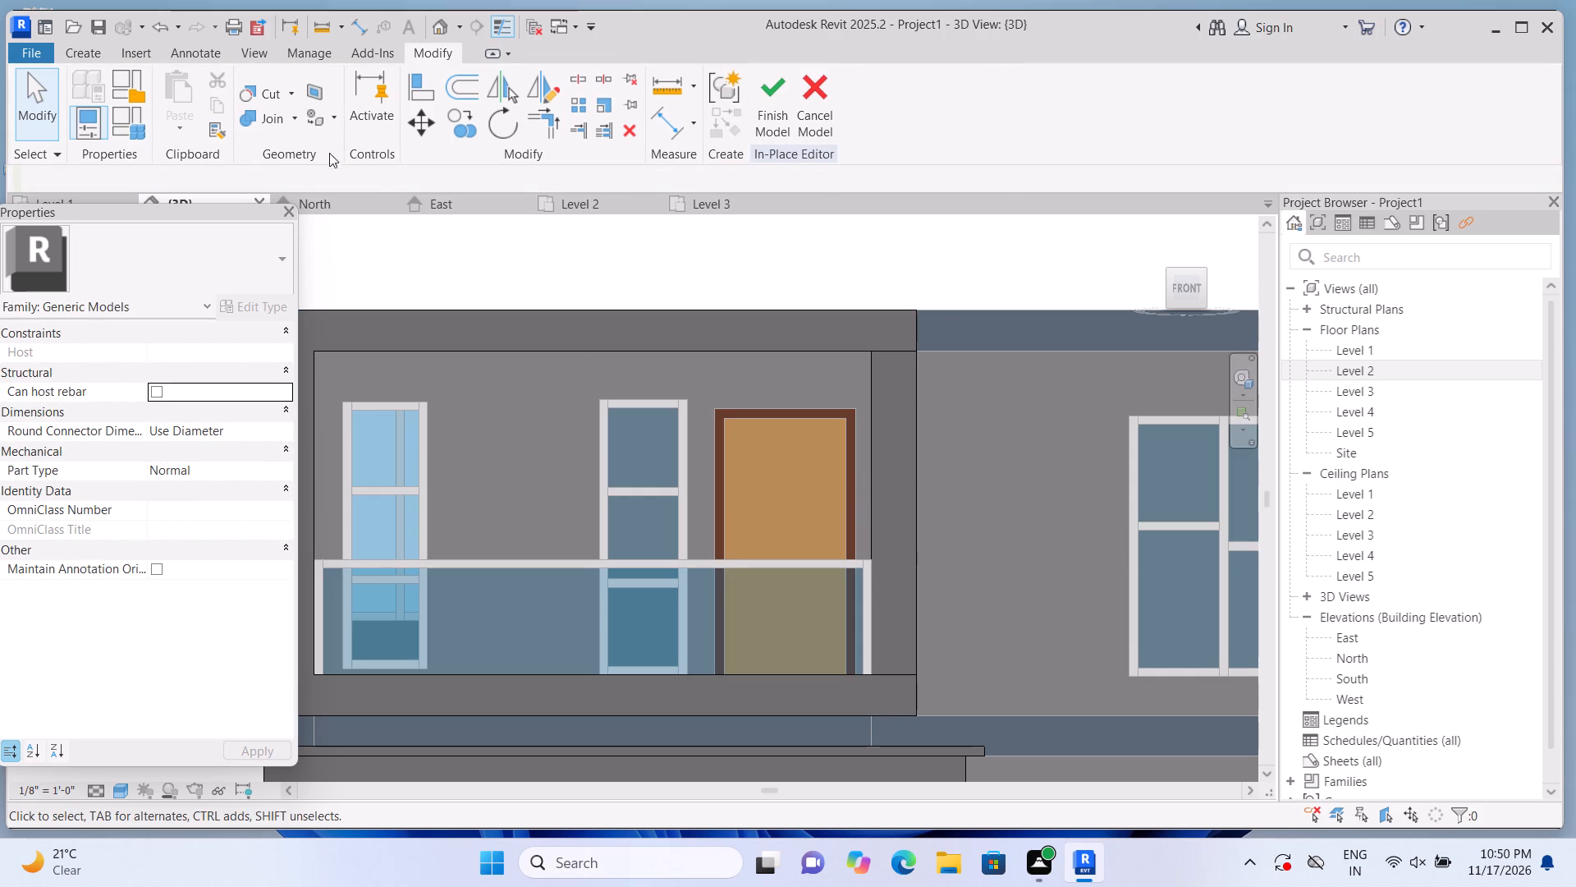
Join the geometry of the new post with the frame's top and lower bands.
{"action": "left_click", "coordinate": [297, 113]}
{"action": "left_click", "coordinate": [307, 145]}
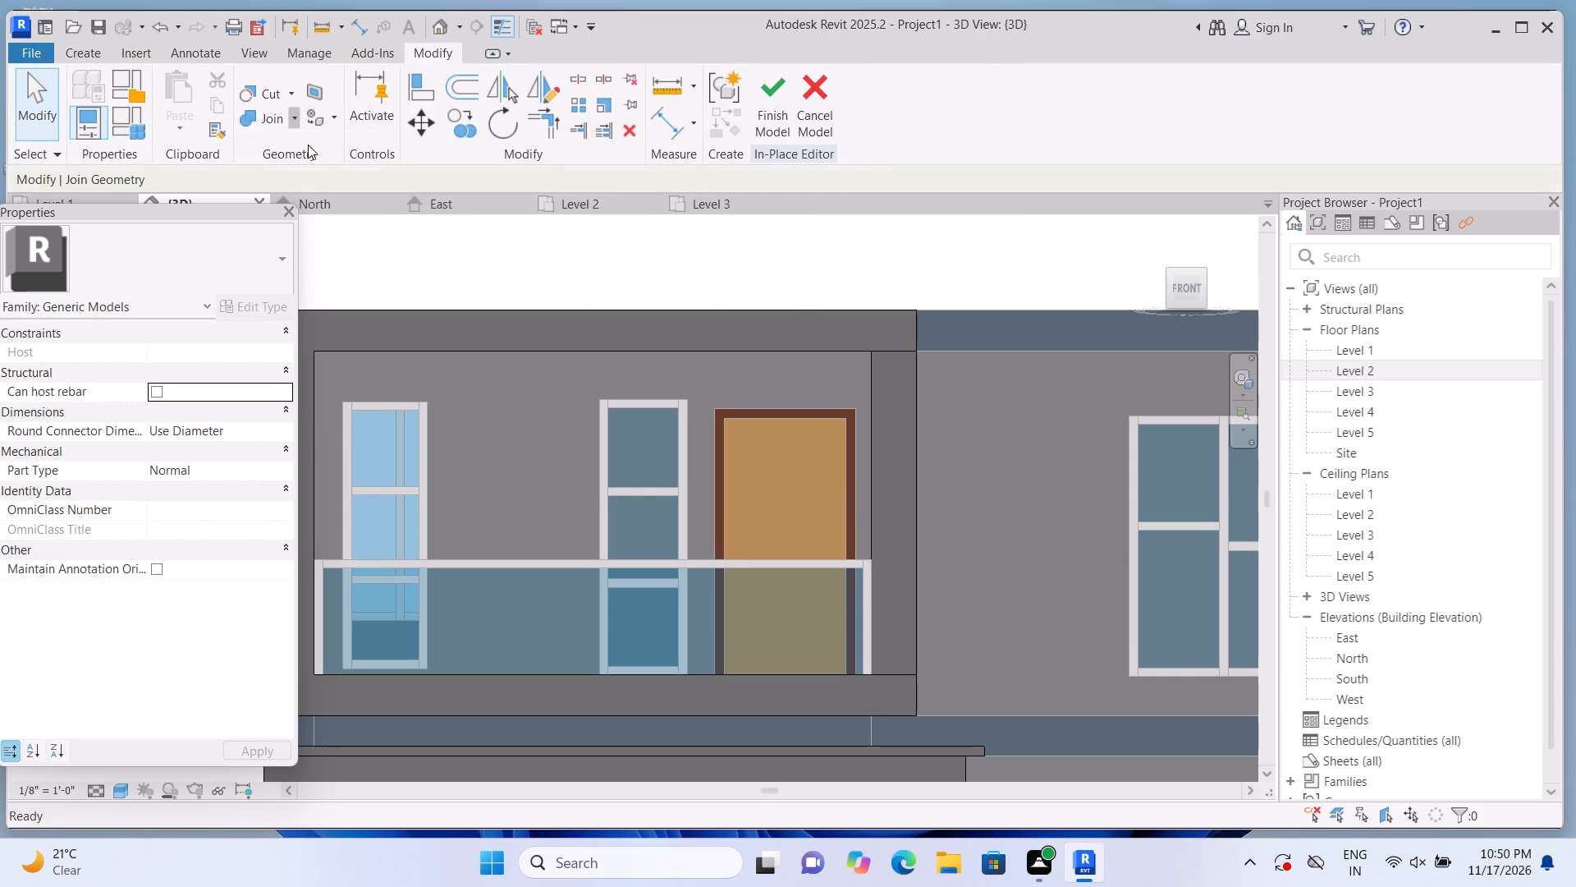
{"action": "left_click", "coordinate": [801, 316]}
{"action": "left_click", "coordinate": [877, 434]}
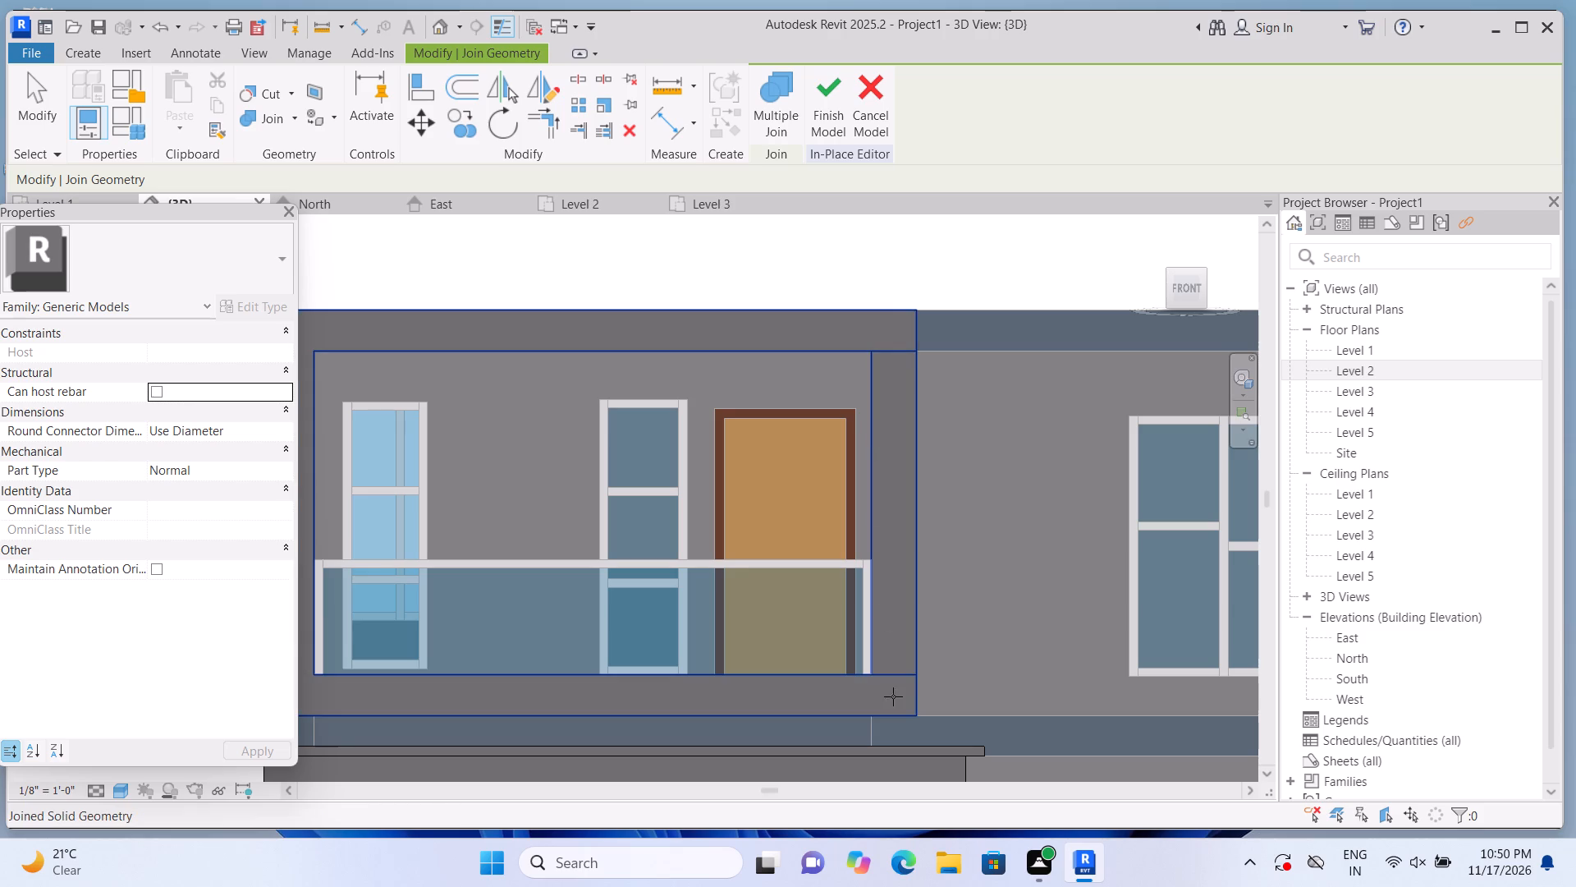
{"action": "left_click", "coordinate": [886, 705]}
{"action": "left_click_drag", "start_coordinate": [890, 619], "coordinate": [891, 606]}
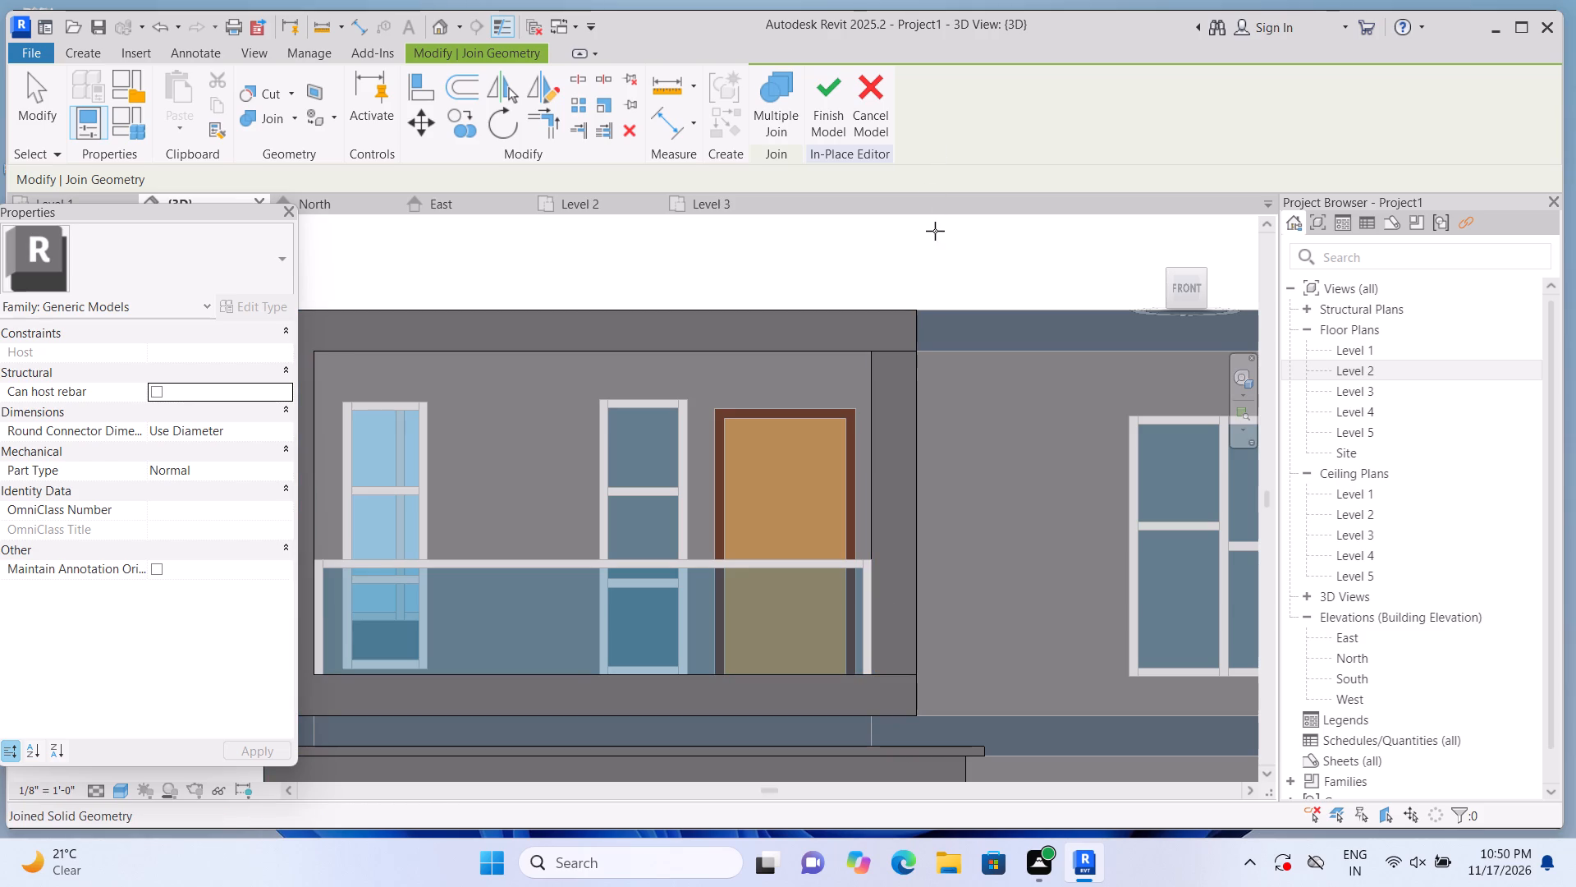
{"action": "key", "text": "Escape"}
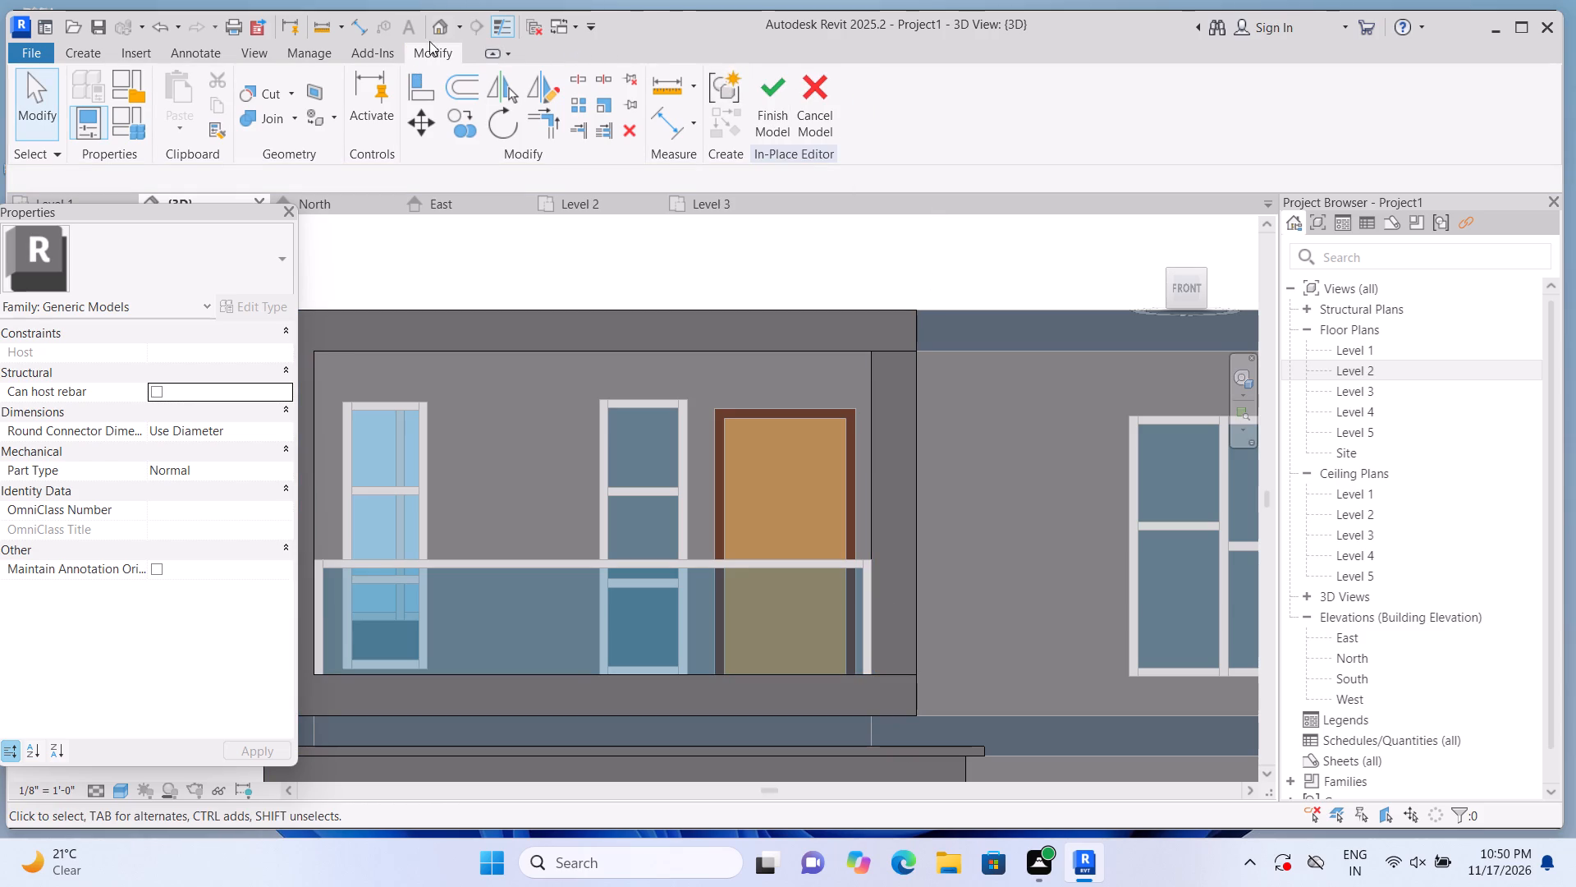
Extend the new side post's front face outward to a depth of about 4'-4", flush with the front of the frame's bands.
{"action": "left_click", "coordinate": [441, 34]}
{"action": "left_click", "coordinate": [442, 34]}
{"action": "left_click", "coordinate": [444, 25]}
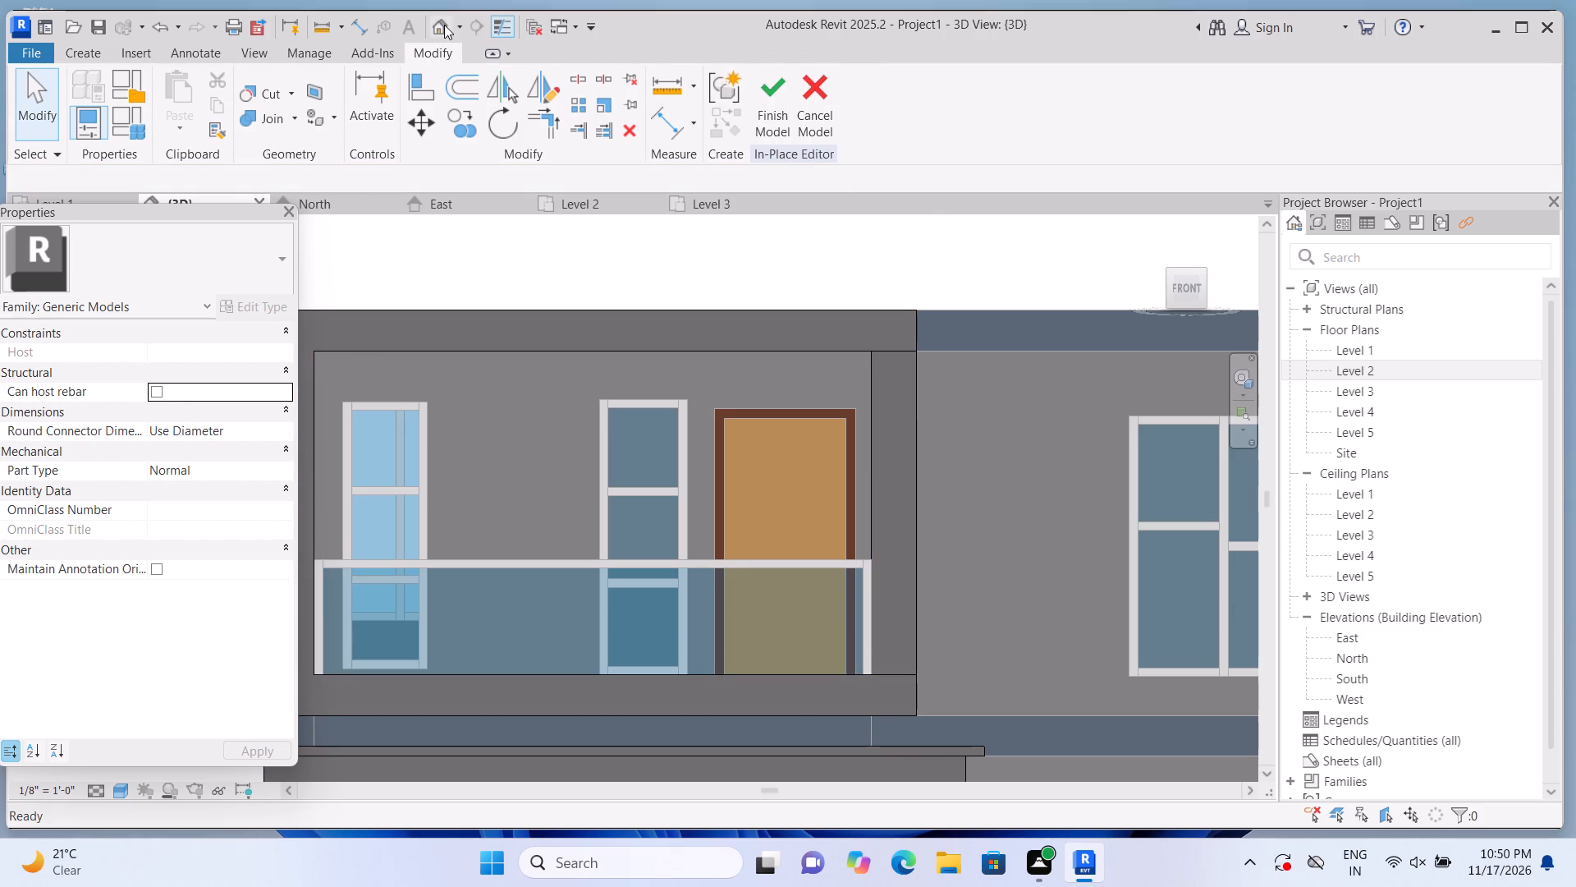
{"action": "left_click", "coordinate": [1150, 227]}
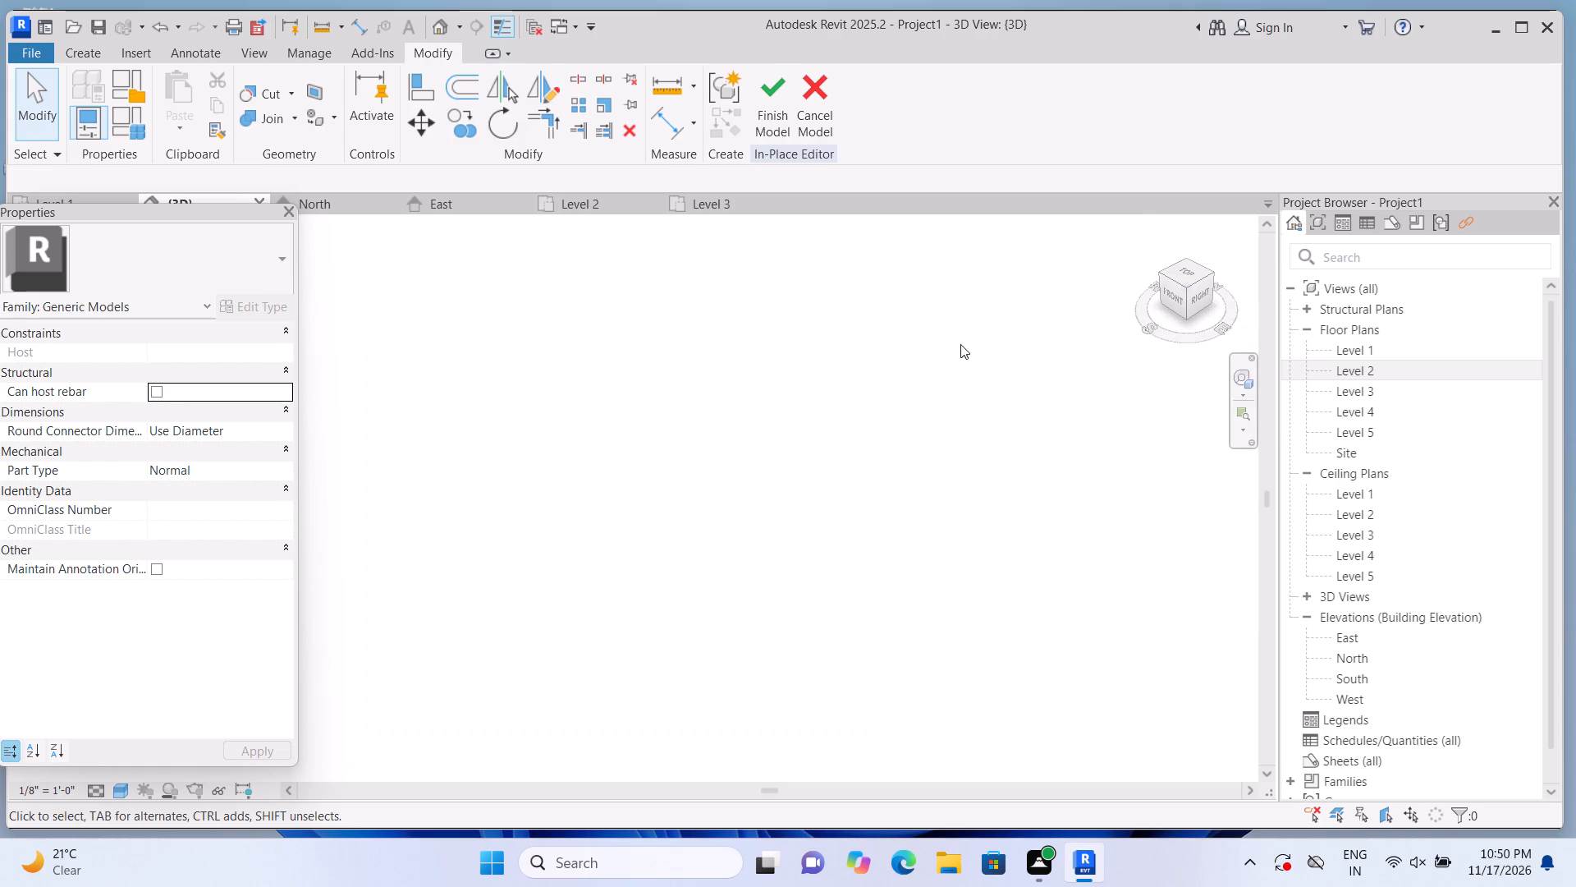
{"action": "scroll", "coordinate": [419, 531], "scroll_direction": "up", "scroll_amount": 9}
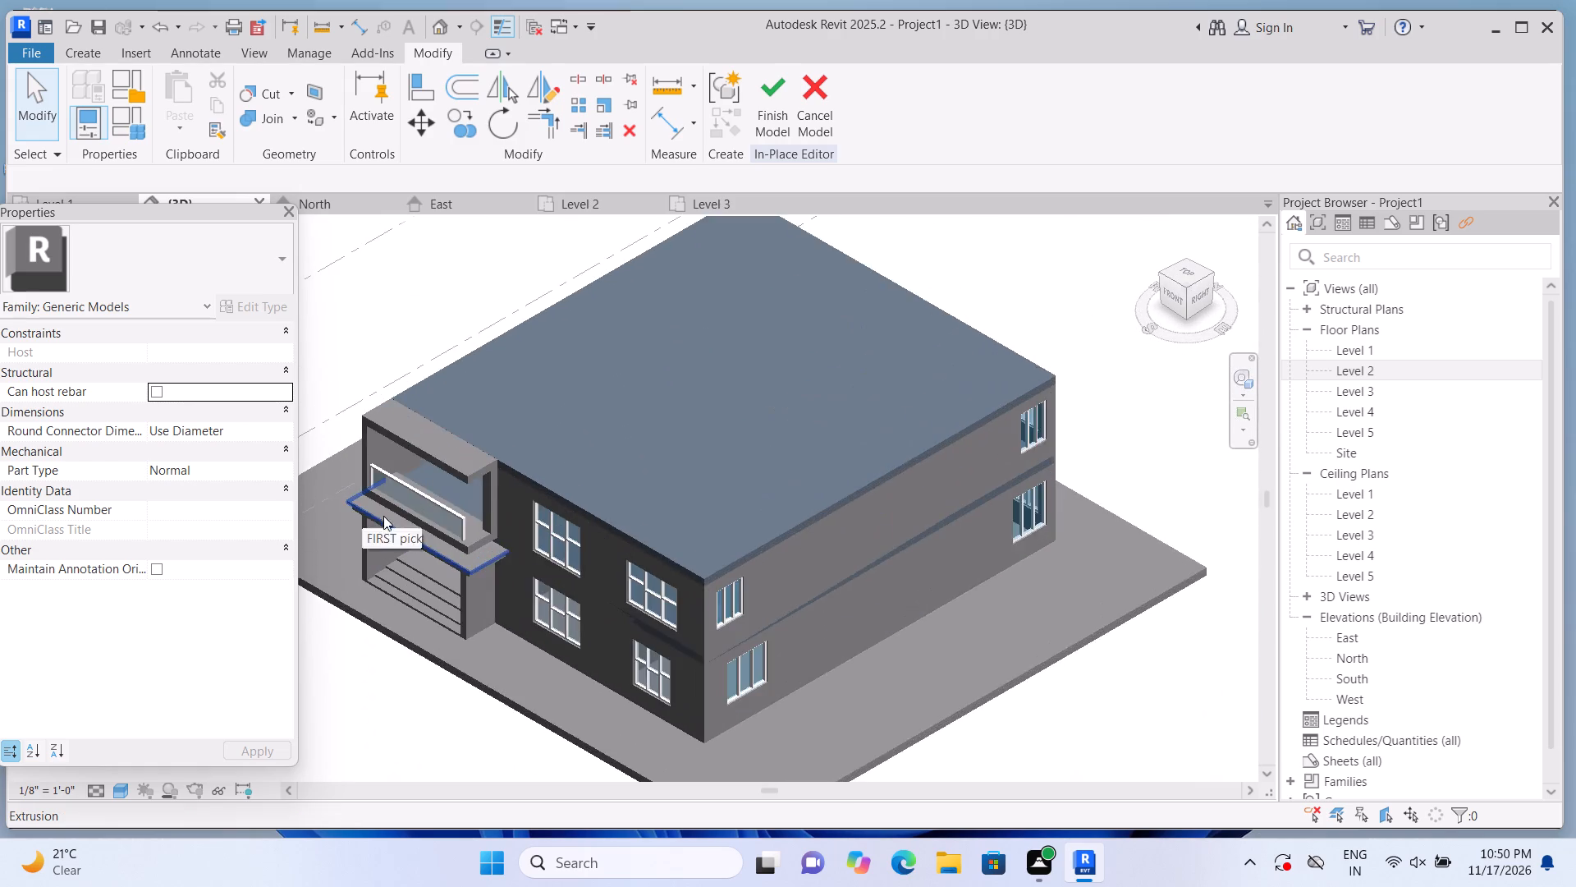
{"action": "scroll", "coordinate": [383, 516], "scroll_direction": "up", "scroll_amount": 7}
{"action": "left_click", "coordinate": [671, 480]}
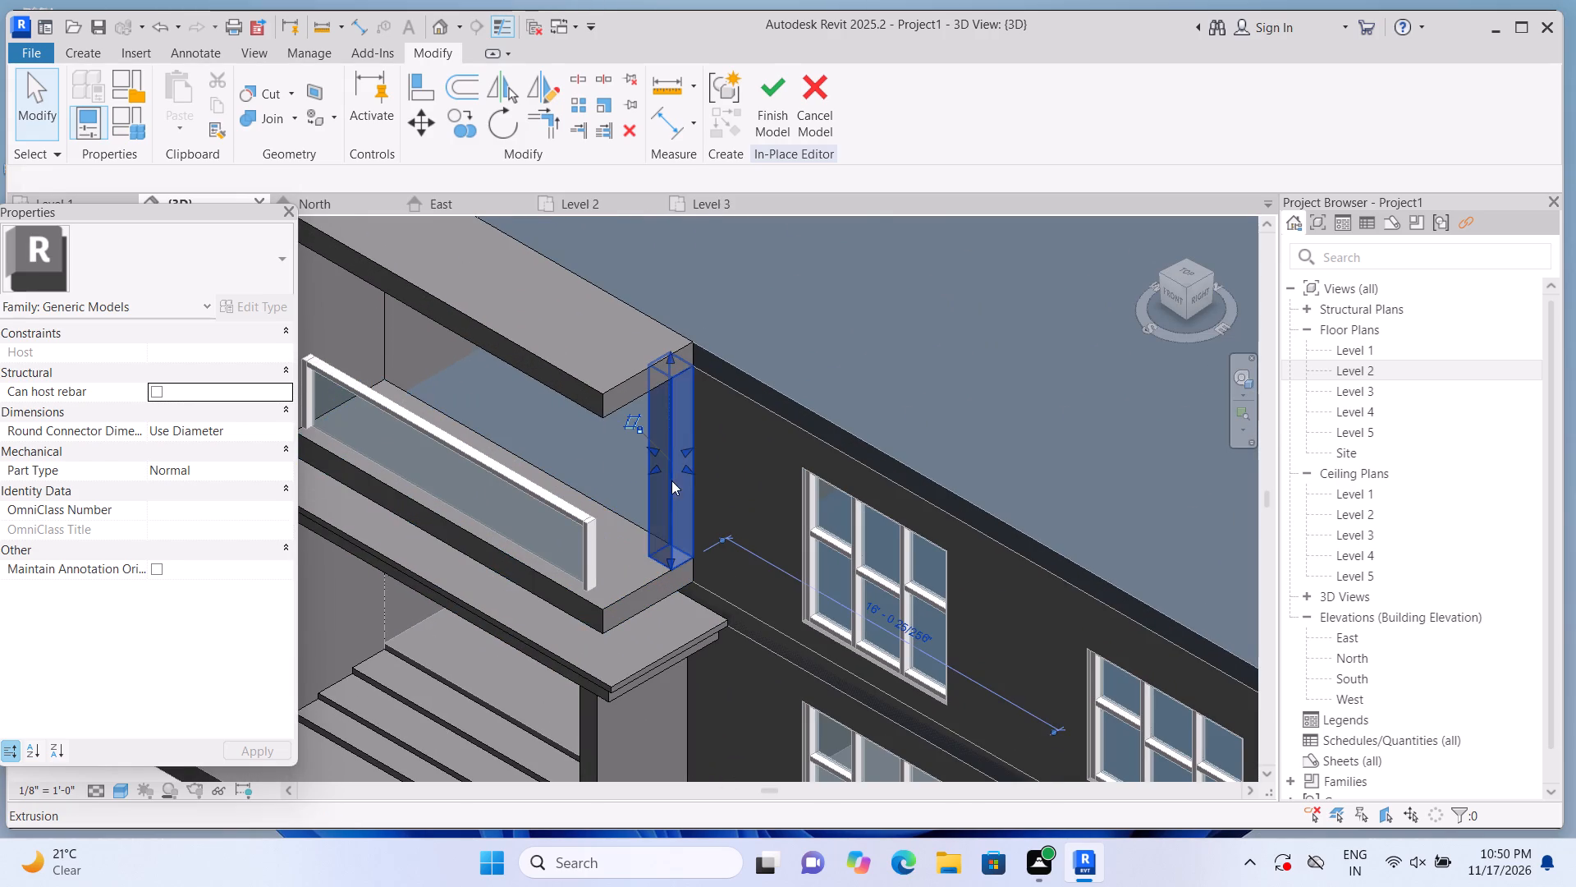
{"action": "left_click_drag", "start_coordinate": [653, 467], "coordinate": [605, 494]}
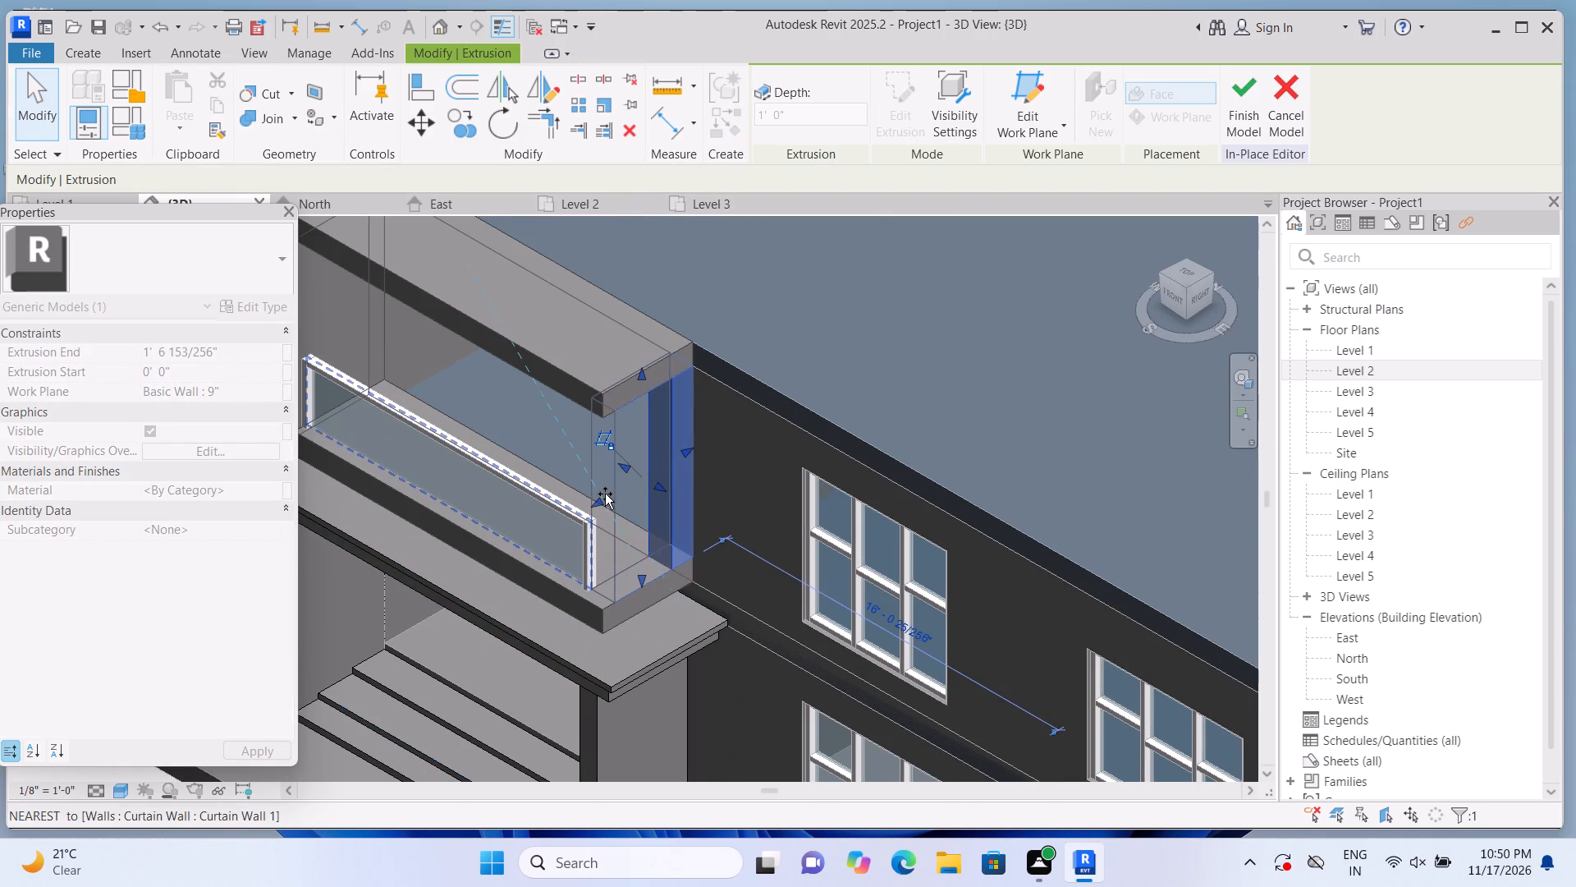
{"action": "left_click_drag", "start_coordinate": [605, 494], "coordinate": [604, 494]}
{"action": "scroll", "coordinate": [583, 530], "scroll_direction": "up", "scroll_amount": 2}
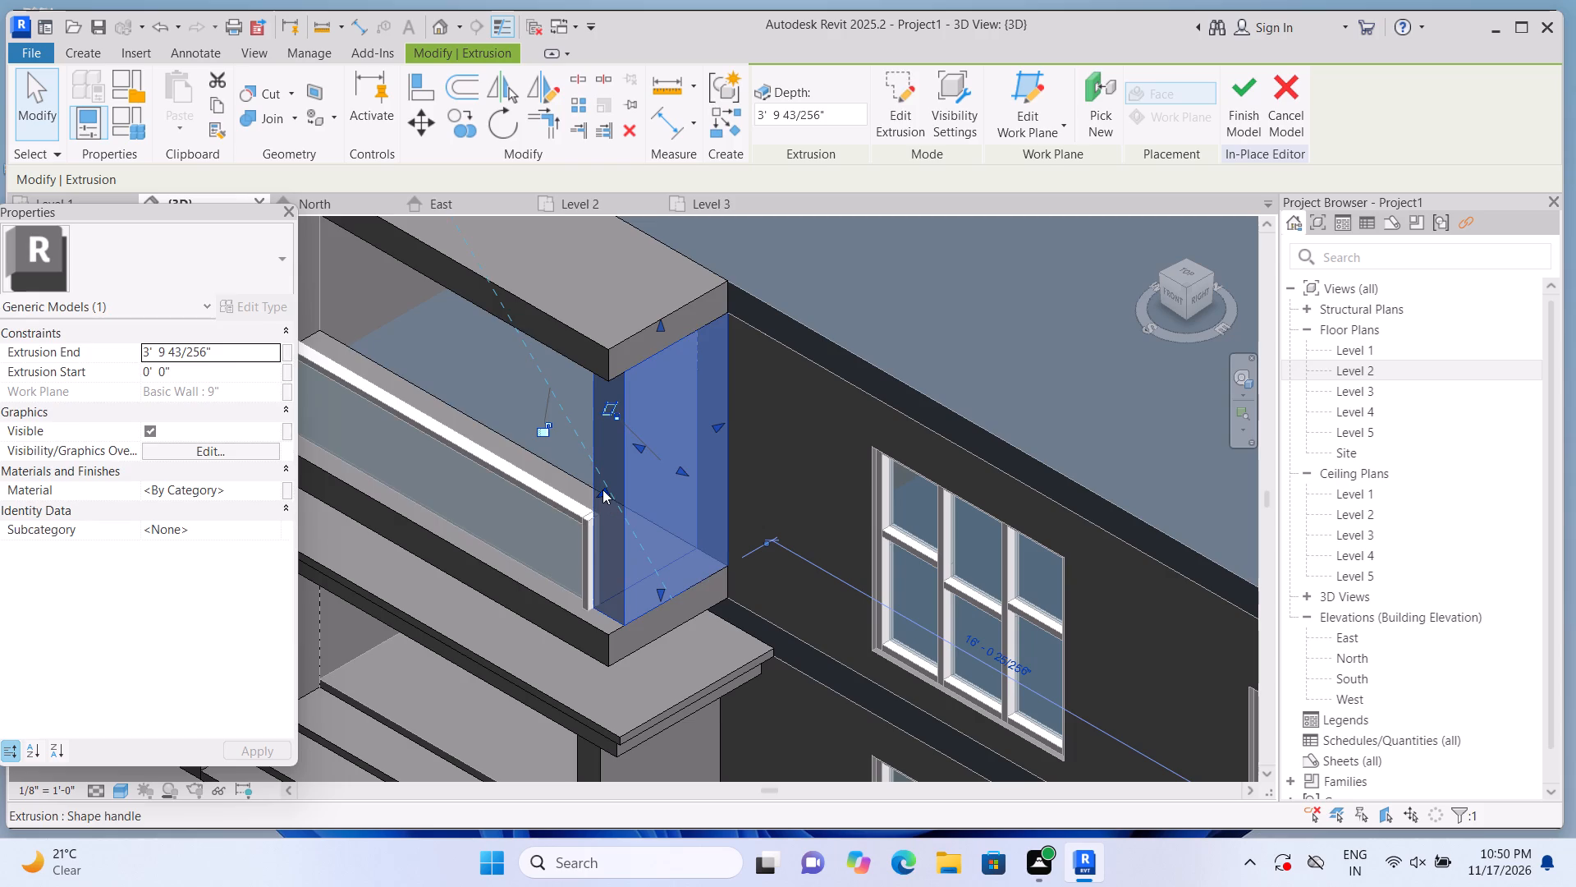
{"action": "left_click_drag", "start_coordinate": [602, 489], "coordinate": [587, 502]}
{"action": "scroll", "coordinate": [596, 489], "scroll_direction": "down", "scroll_amount": 7}
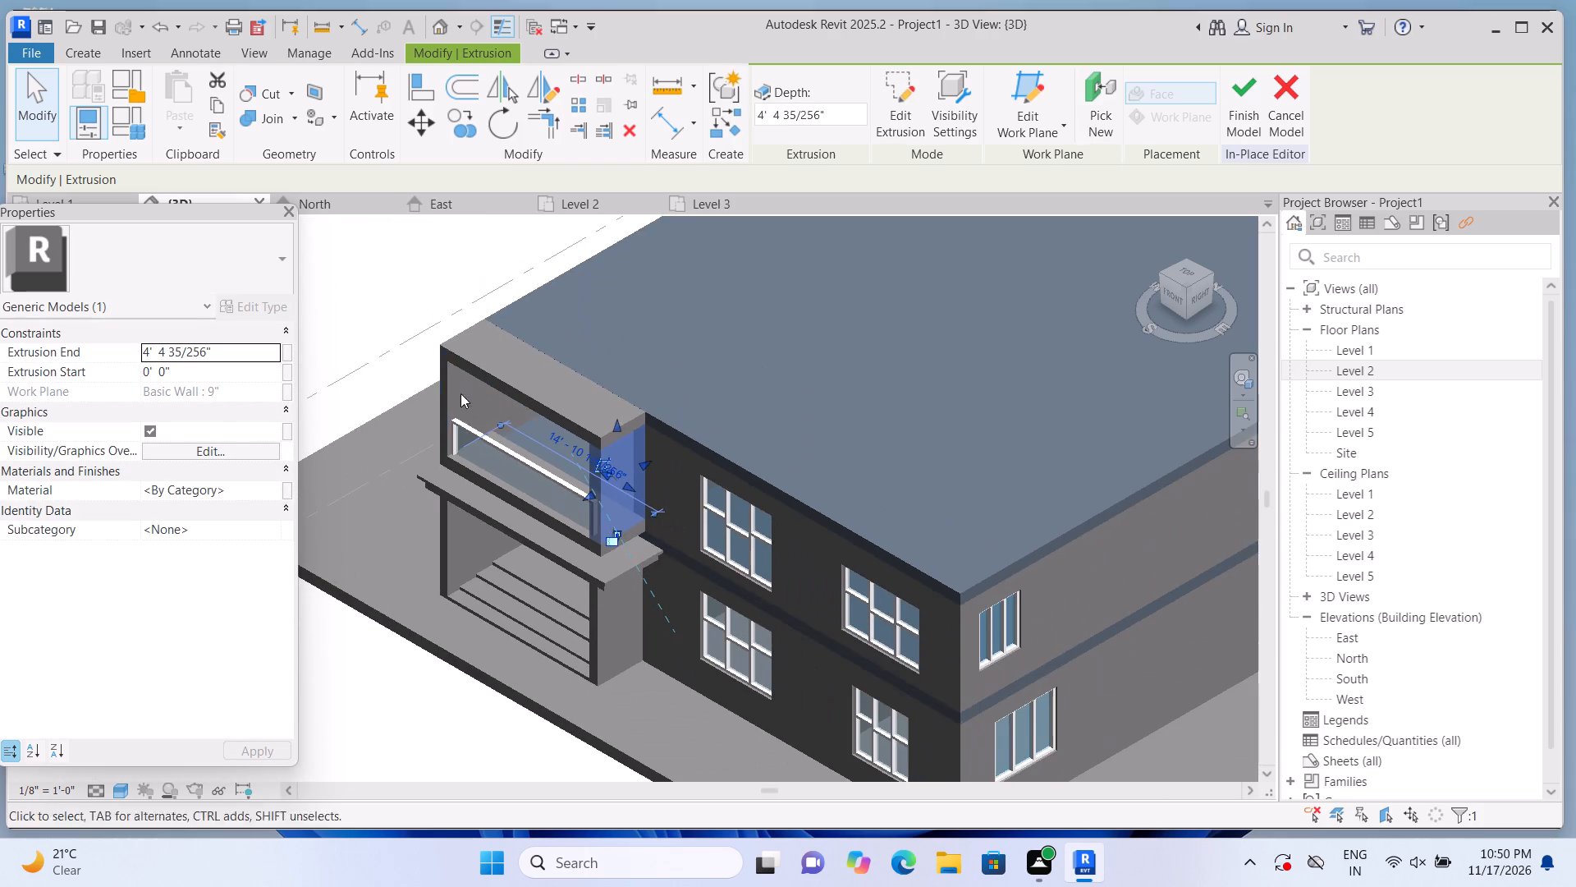
{"action": "left_click", "coordinate": [398, 331]}
Examine the projecting frame, balcony and canopy in 3D from both front corners, checking how the post meets the bands.
{"action": "scroll", "coordinate": [443, 396], "scroll_direction": "up", "scroll_amount": 5}
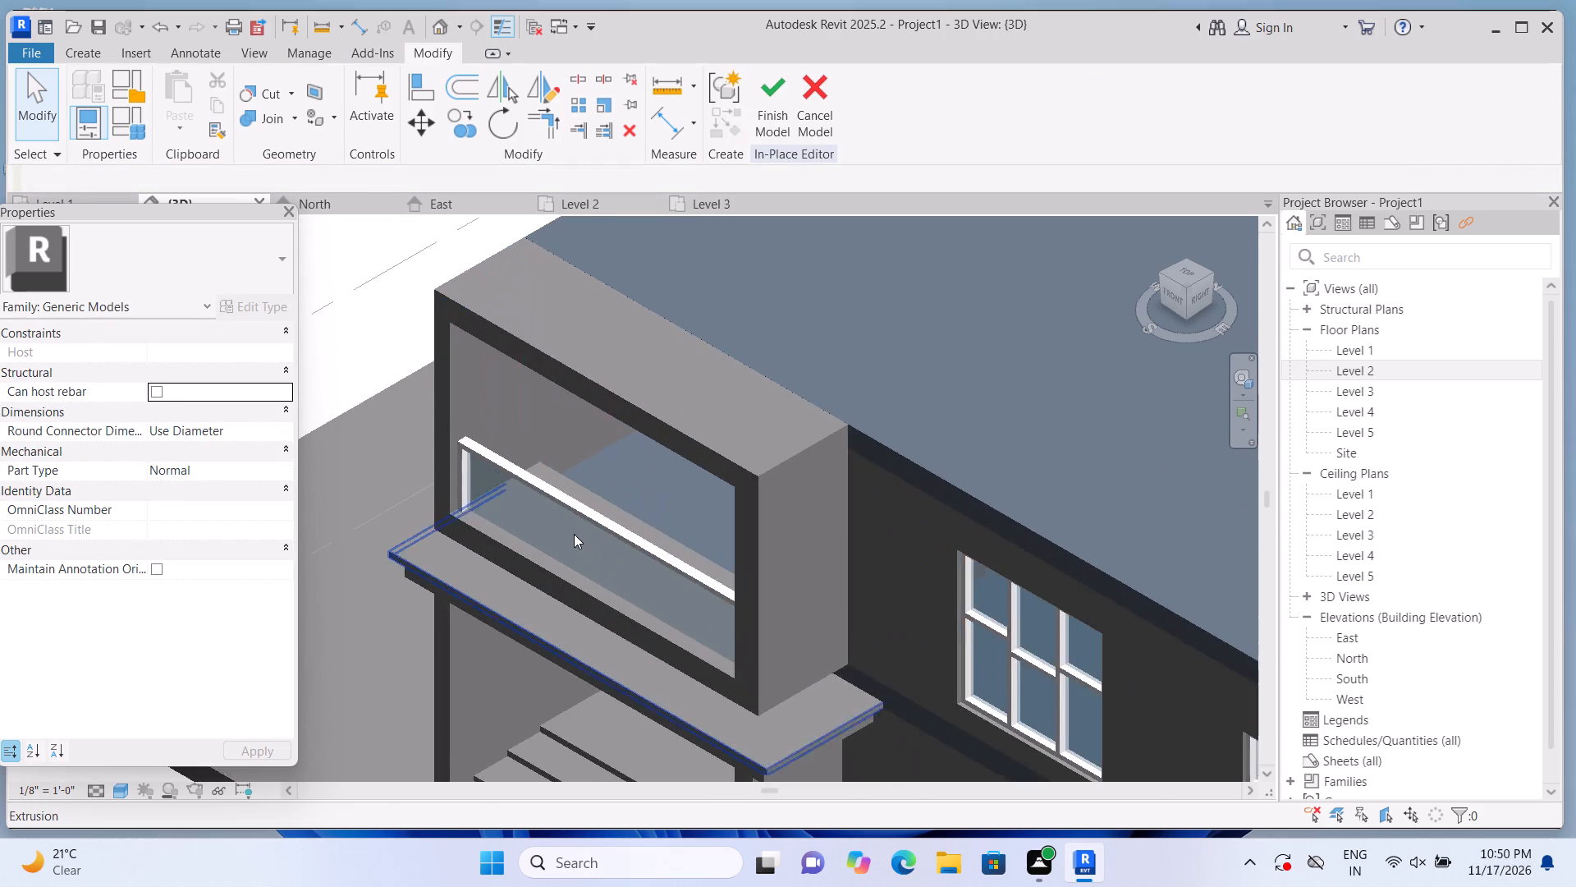
{"action": "scroll", "coordinate": [575, 536], "scroll_direction": "up", "scroll_amount": 2}
{"action": "scroll", "coordinate": [577, 536], "scroll_direction": "down", "scroll_amount": 1}
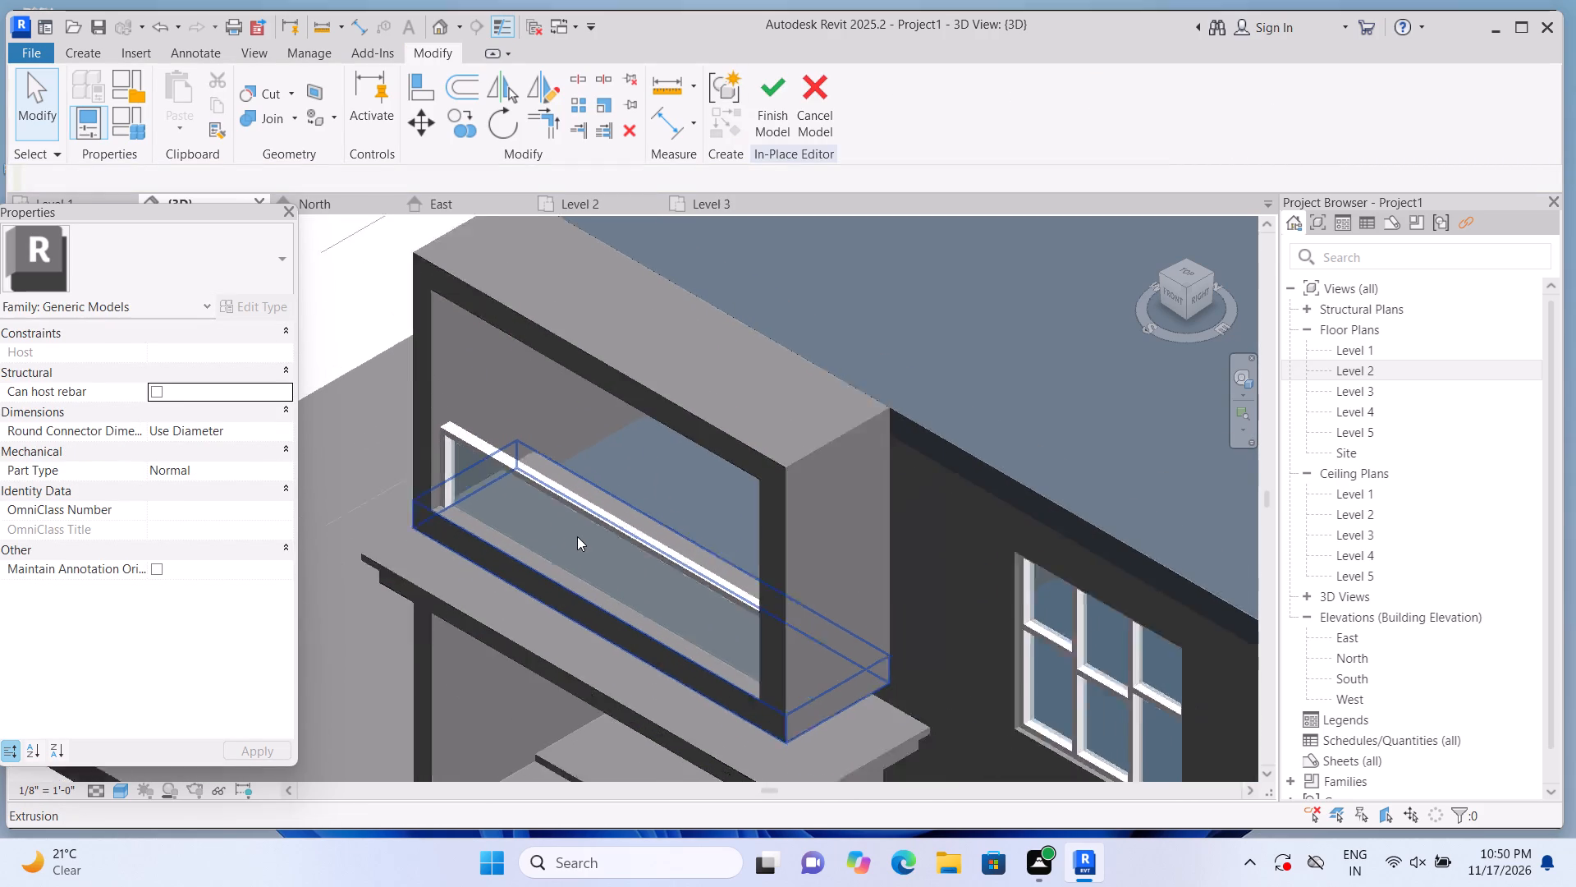
{"action": "scroll", "coordinate": [577, 536], "scroll_direction": "down", "scroll_amount": 4}
{"action": "scroll", "coordinate": [453, 622], "scroll_direction": "down", "scroll_amount": 5}
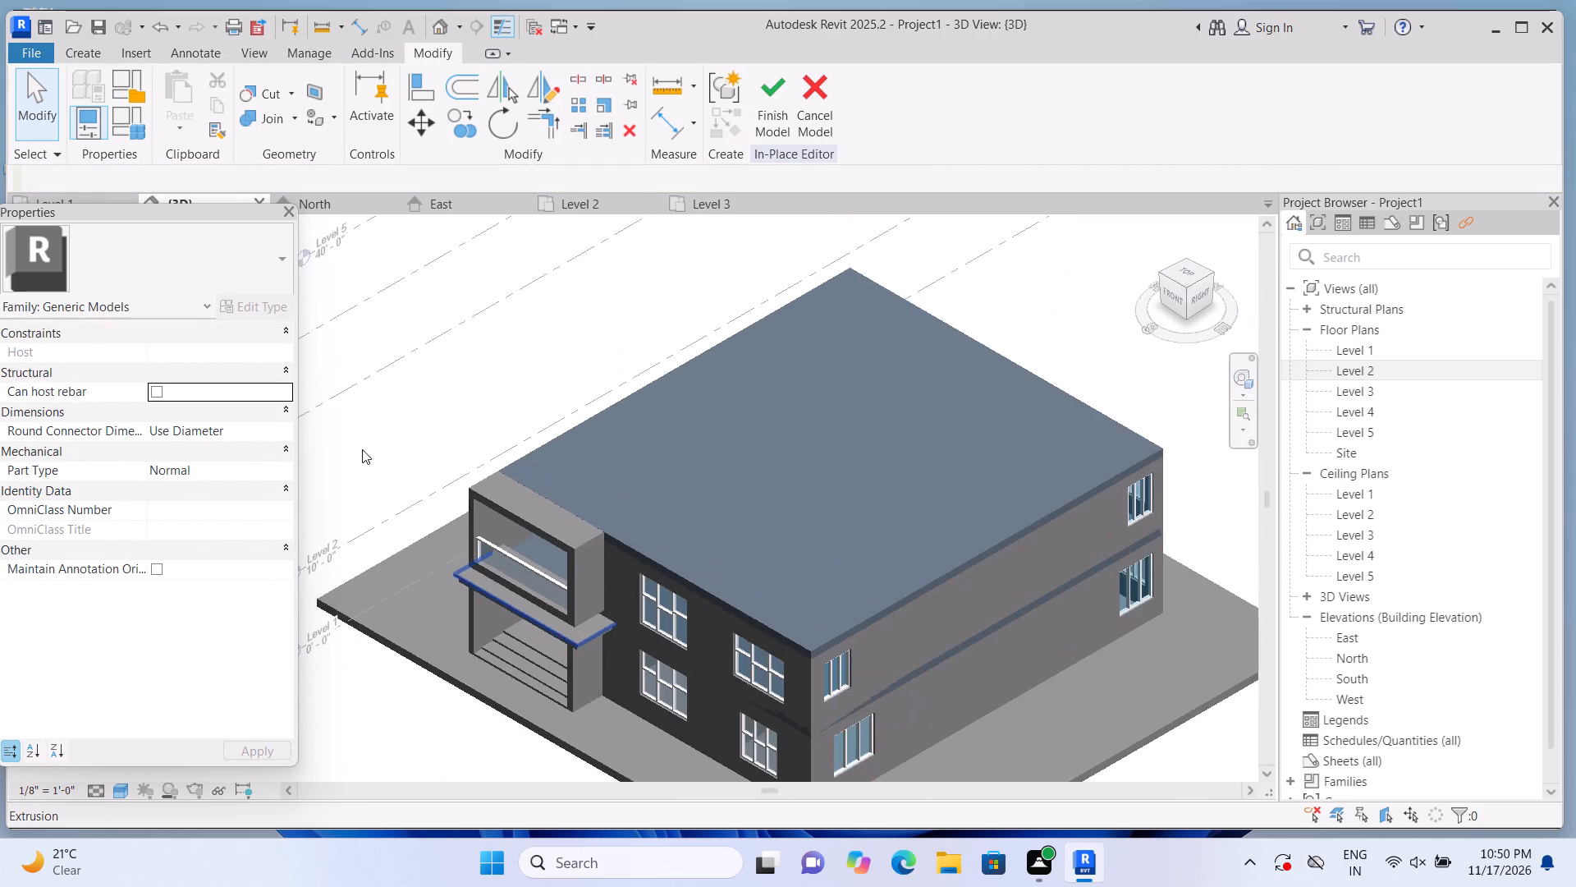
{"action": "middle_click_drag", "start_coordinate": [366, 415], "coordinate": [663, 425], "text": "shift"}
{"action": "scroll", "coordinate": [669, 426], "scroll_direction": "down", "scroll_amount": 3}
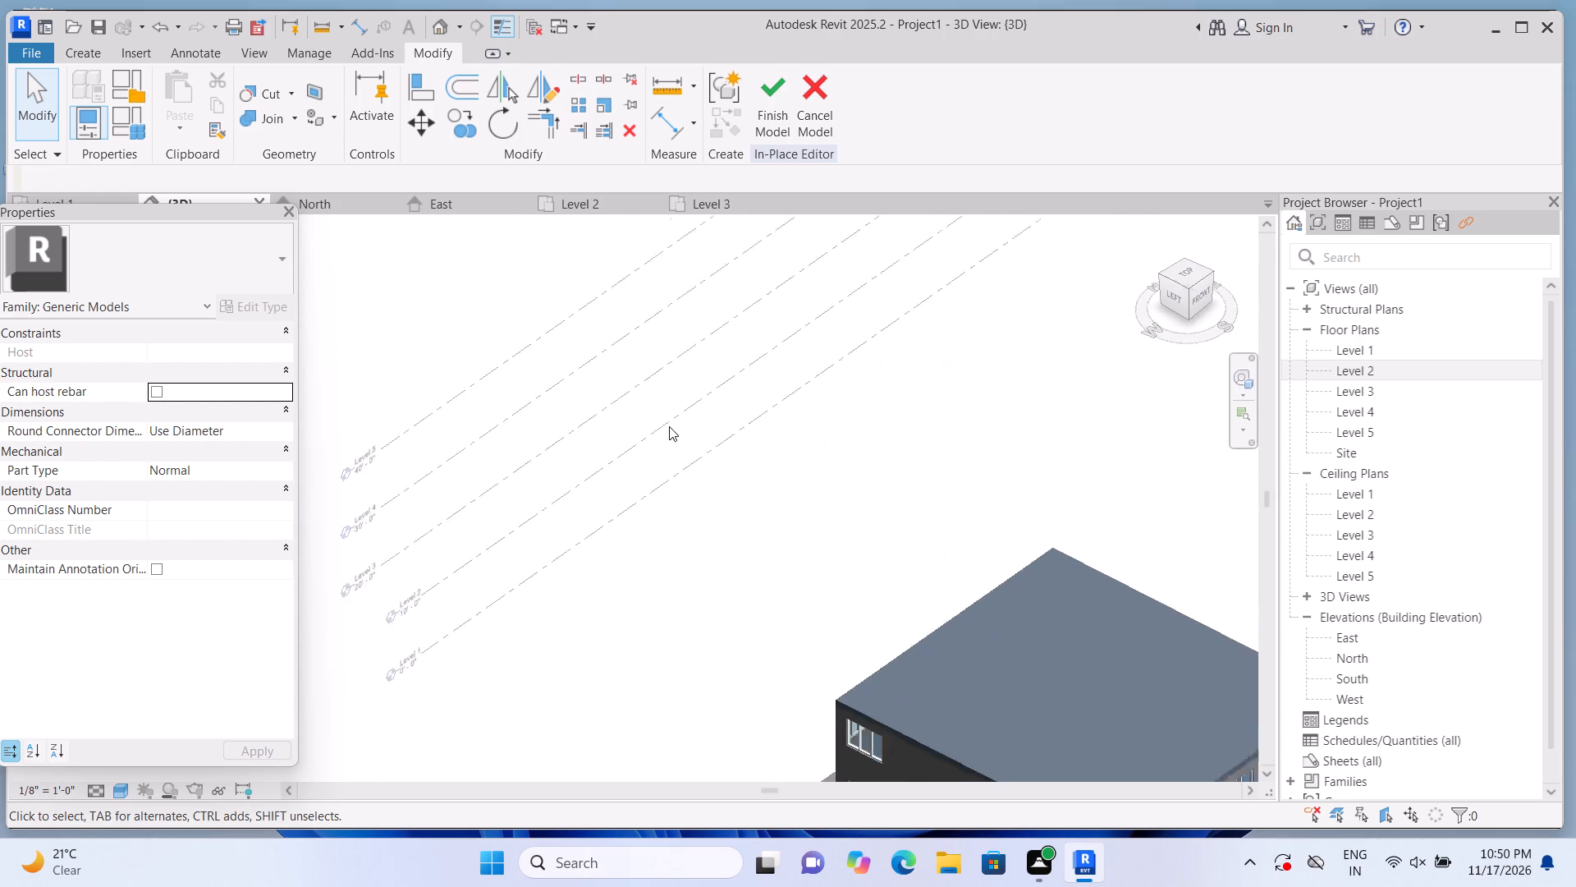
{"action": "scroll", "coordinate": [669, 426], "scroll_direction": "down", "scroll_amount": 5}
{"action": "scroll", "coordinate": [967, 741], "scroll_direction": "up", "scroll_amount": 13}
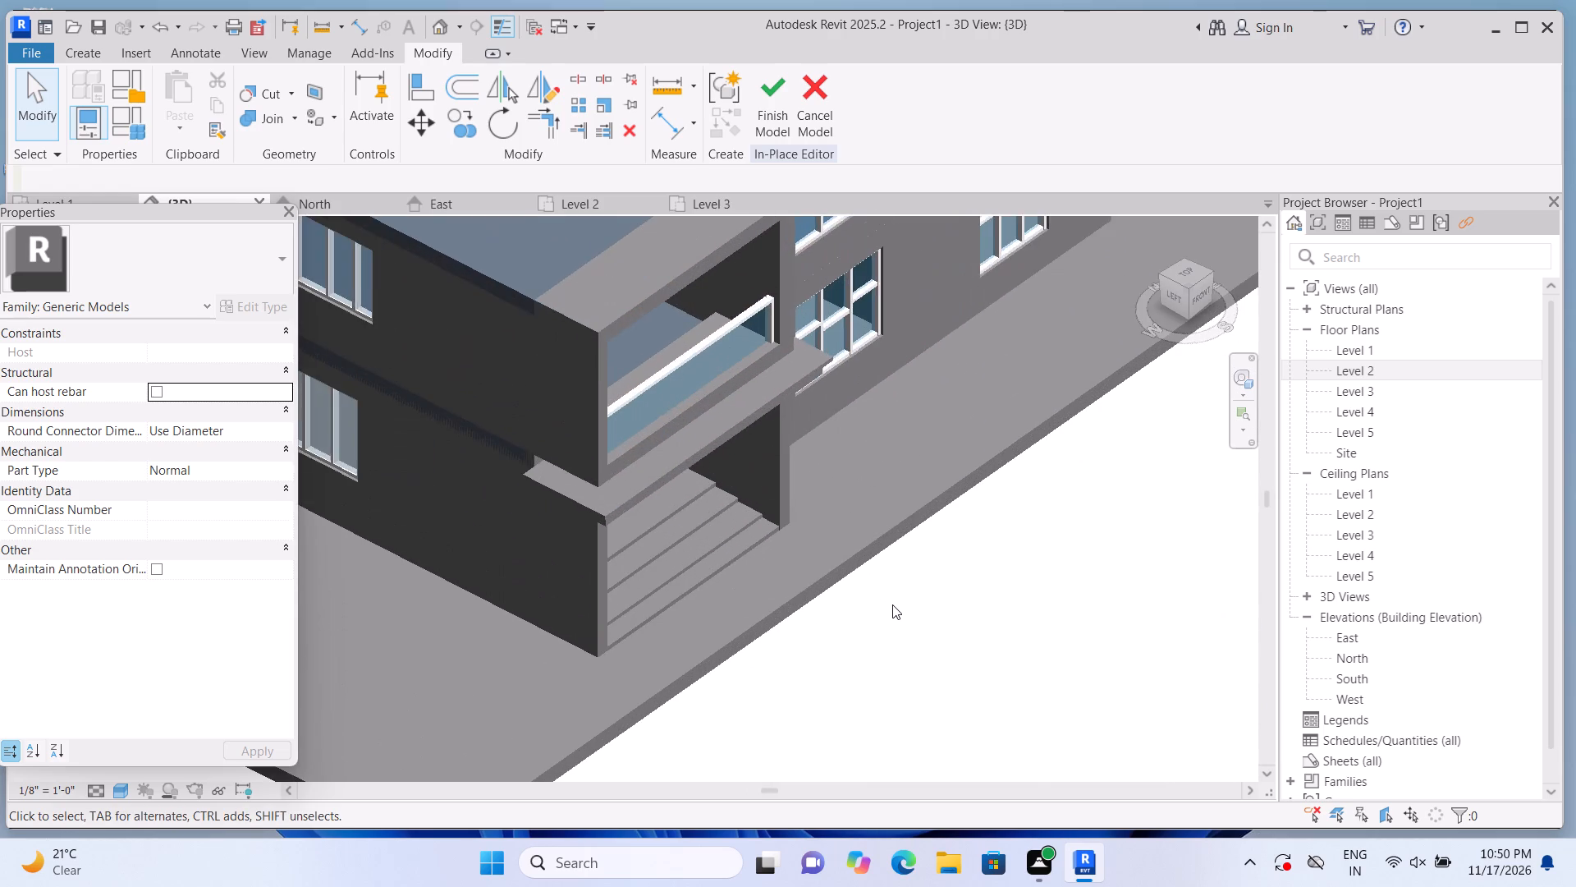
{"action": "scroll", "coordinate": [894, 609], "scroll_direction": "down", "scroll_amount": 3}
{"action": "scroll", "coordinate": [857, 461], "scroll_direction": "up", "scroll_amount": 3}
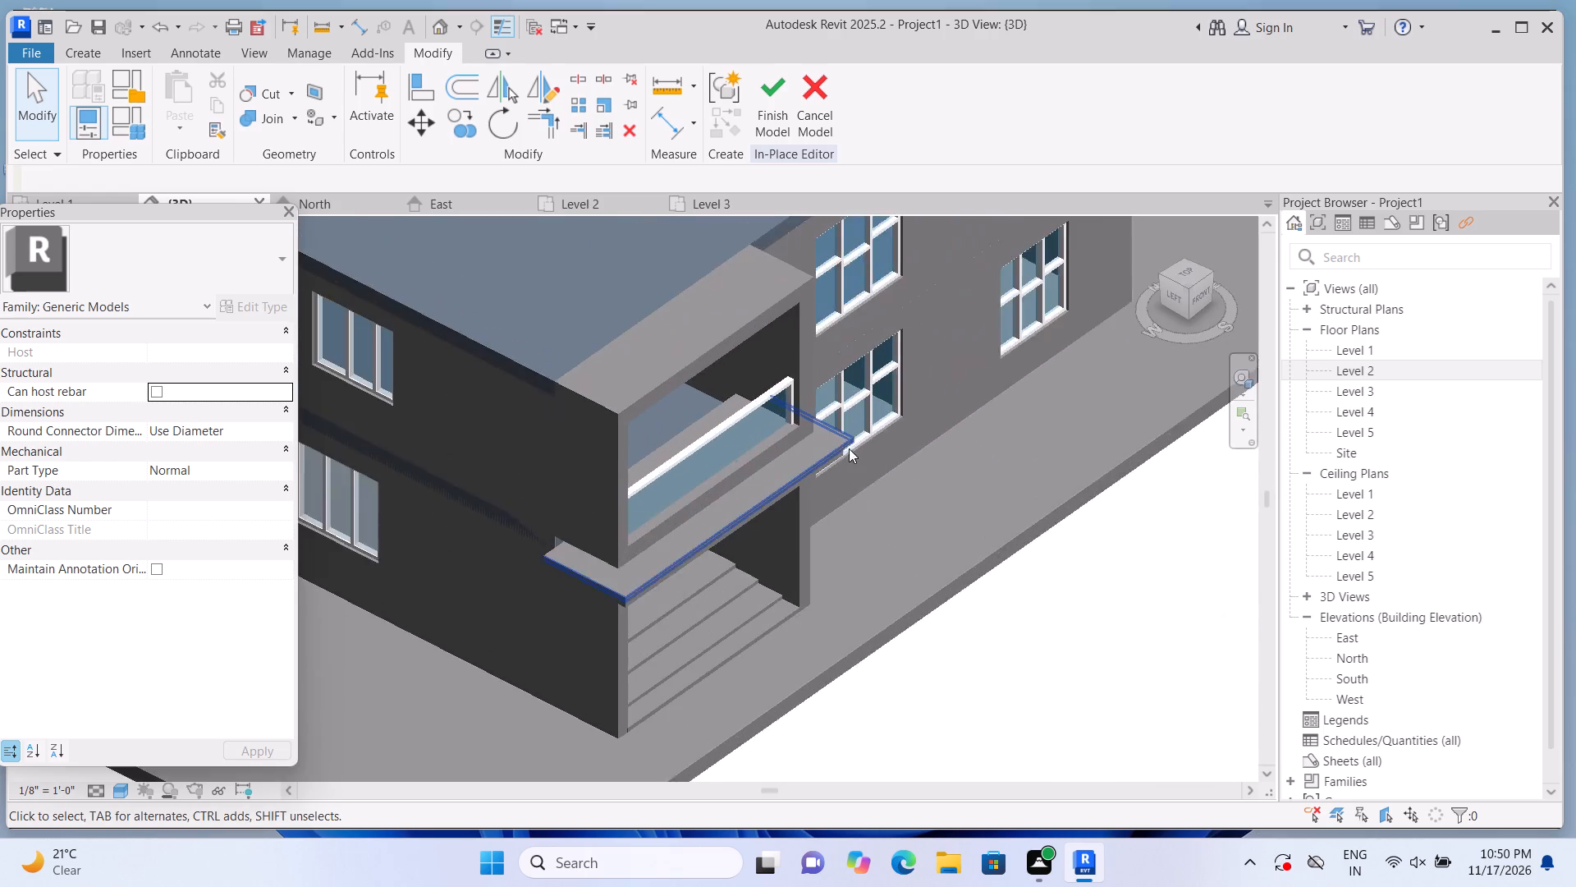
{"action": "scroll", "coordinate": [849, 448], "scroll_direction": "up", "scroll_amount": 7}
{"action": "scroll", "coordinate": [792, 320], "scroll_direction": "up", "scroll_amount": 4}
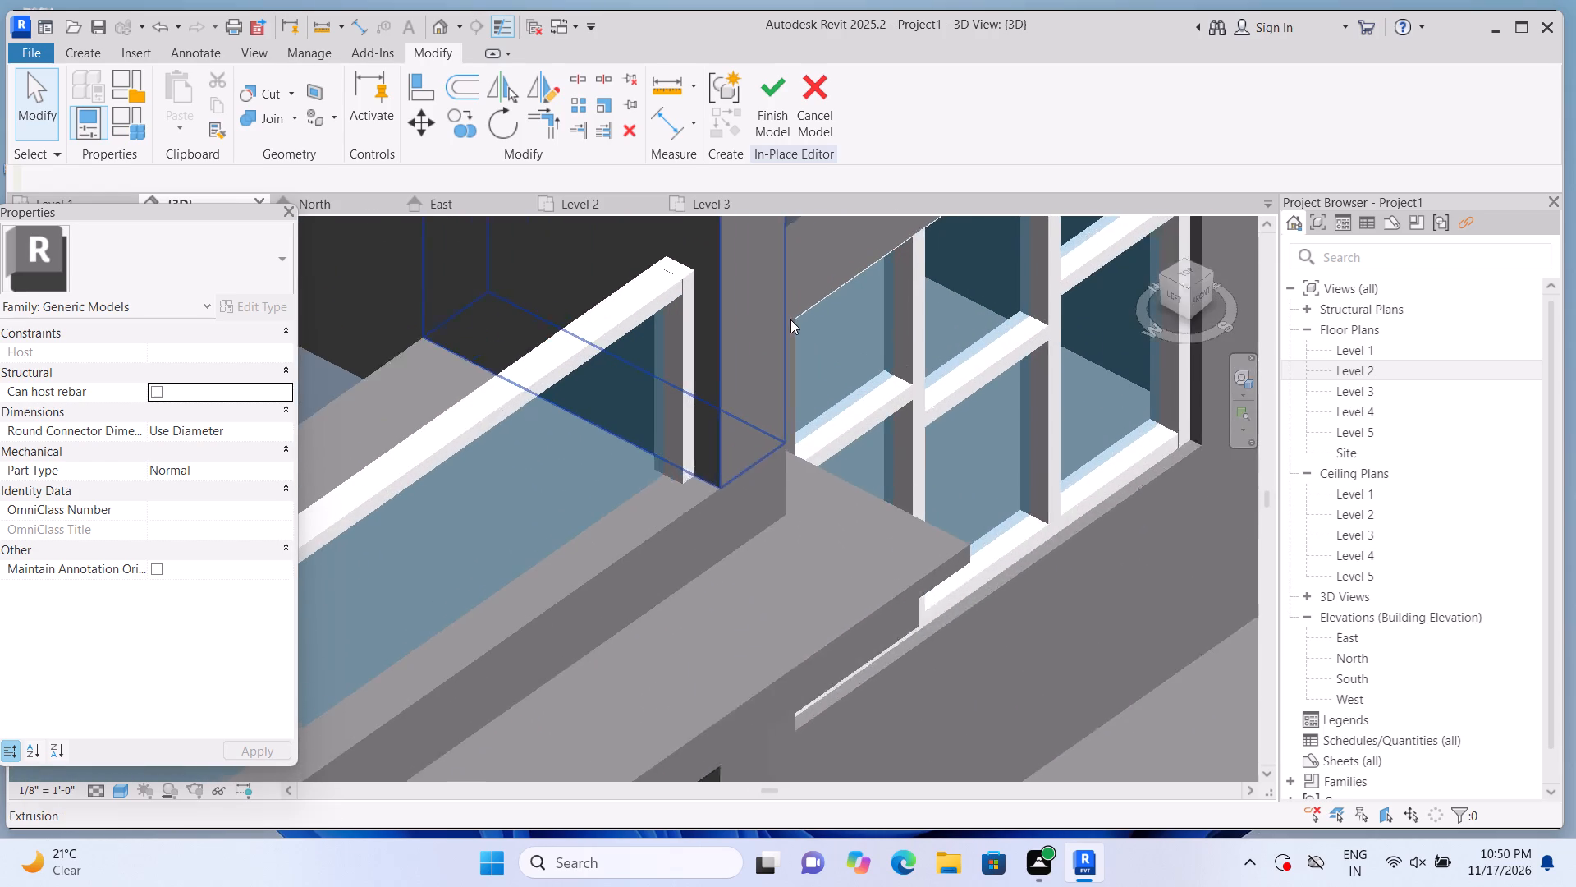
{"action": "scroll", "coordinate": [790, 319], "scroll_direction": "up", "scroll_amount": 1}
{"action": "scroll", "coordinate": [833, 543], "scroll_direction": "down", "scroll_amount": 13}
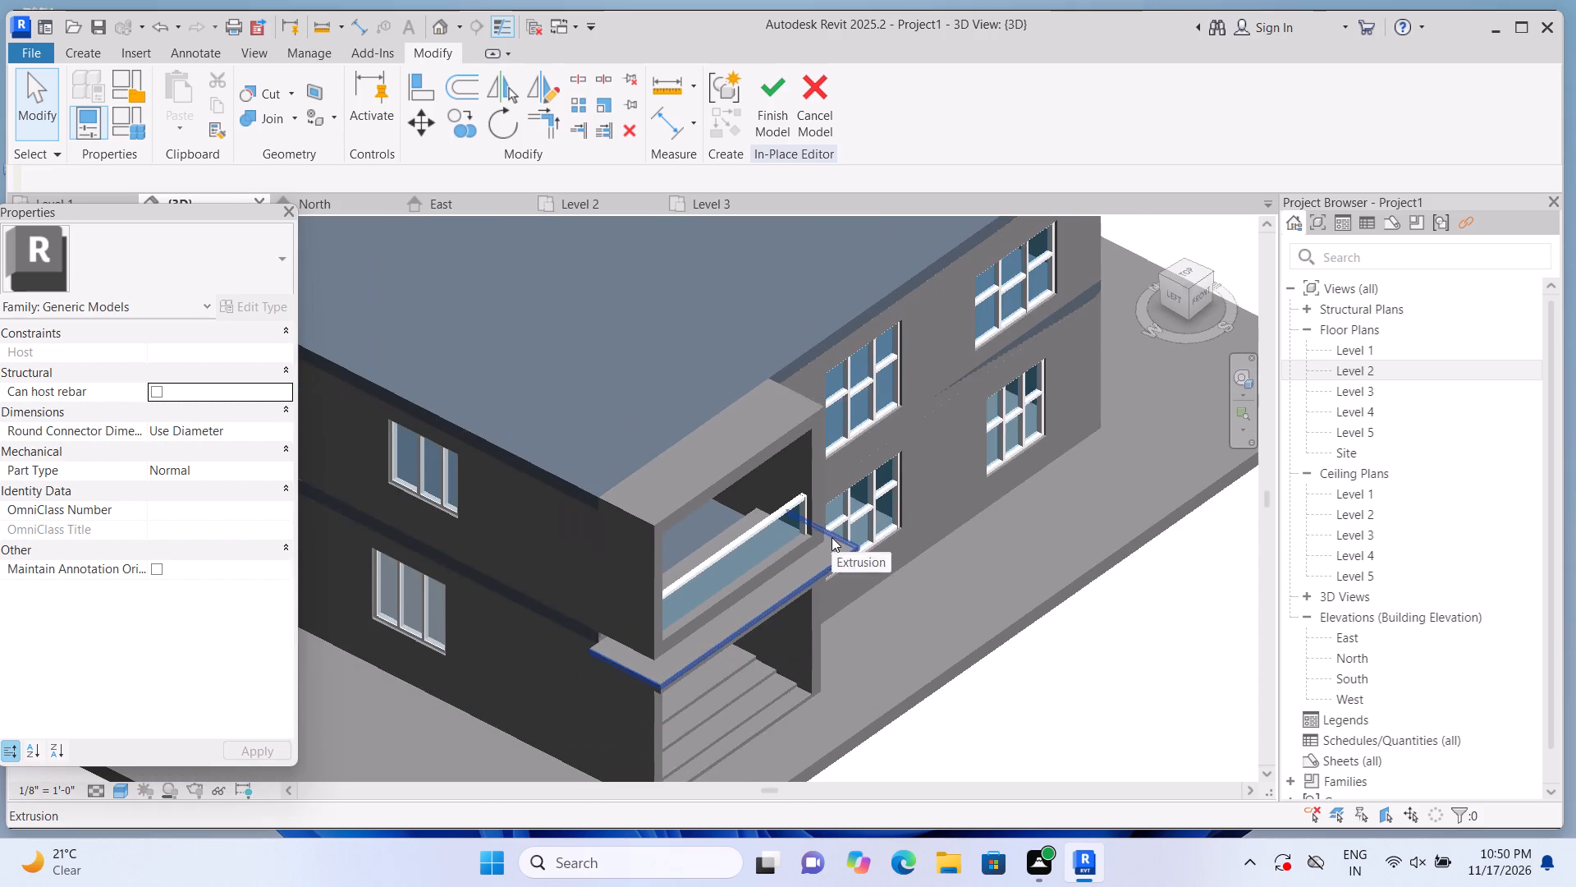
Examine the front view, checking the projecting frame's post and bands against the canopy, entrance below and the rest of the facade.
{"action": "left_click", "coordinate": [1205, 300]}
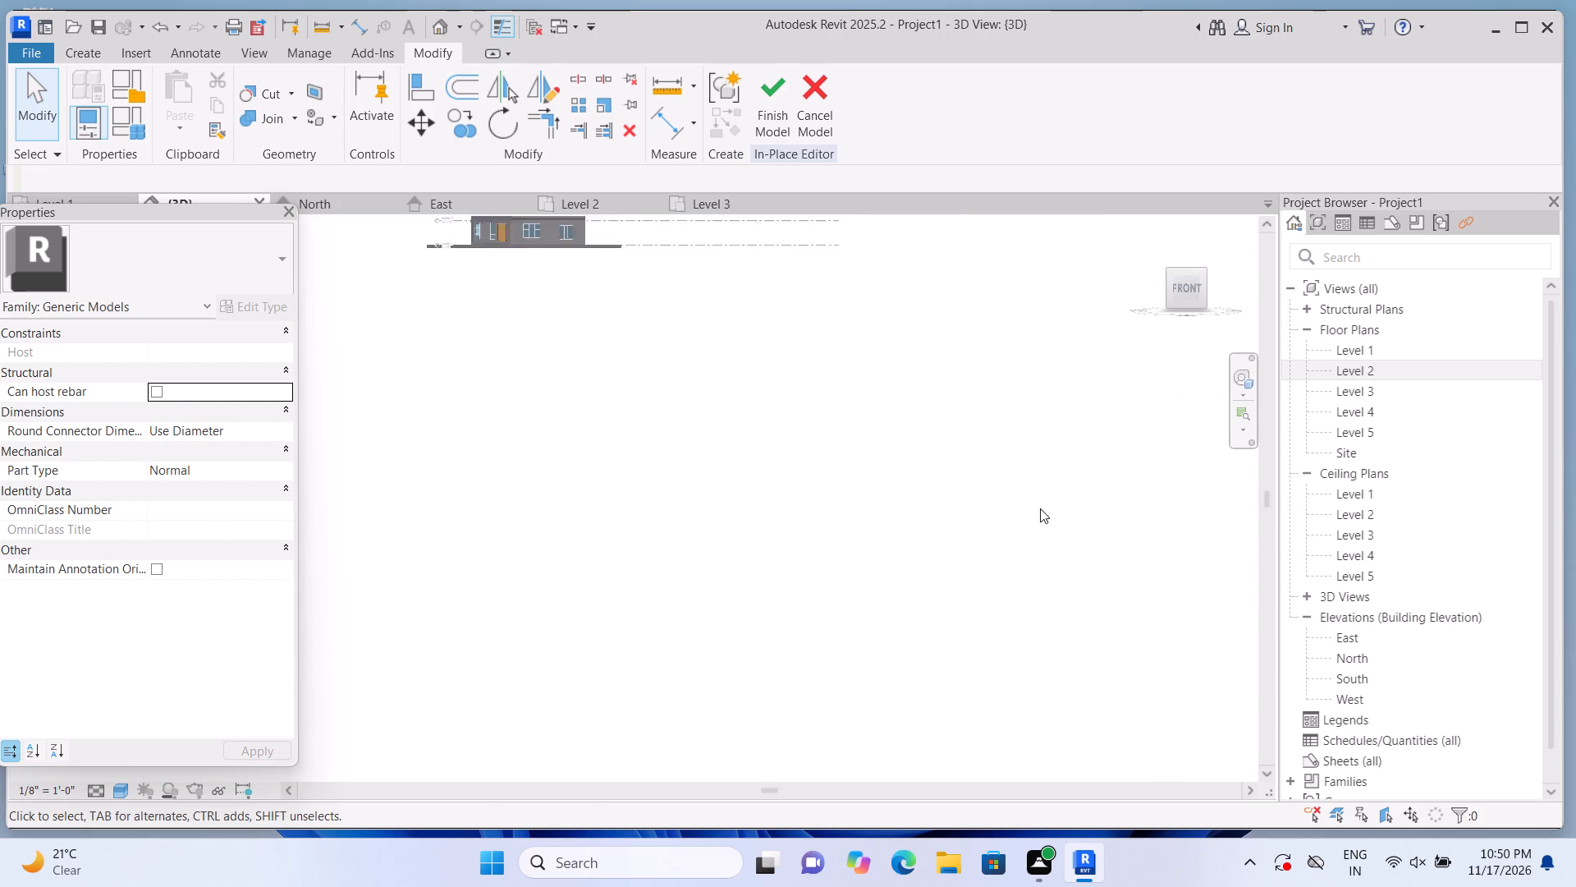
{"action": "scroll", "coordinate": [491, 524], "scroll_direction": "up", "scroll_amount": 16}
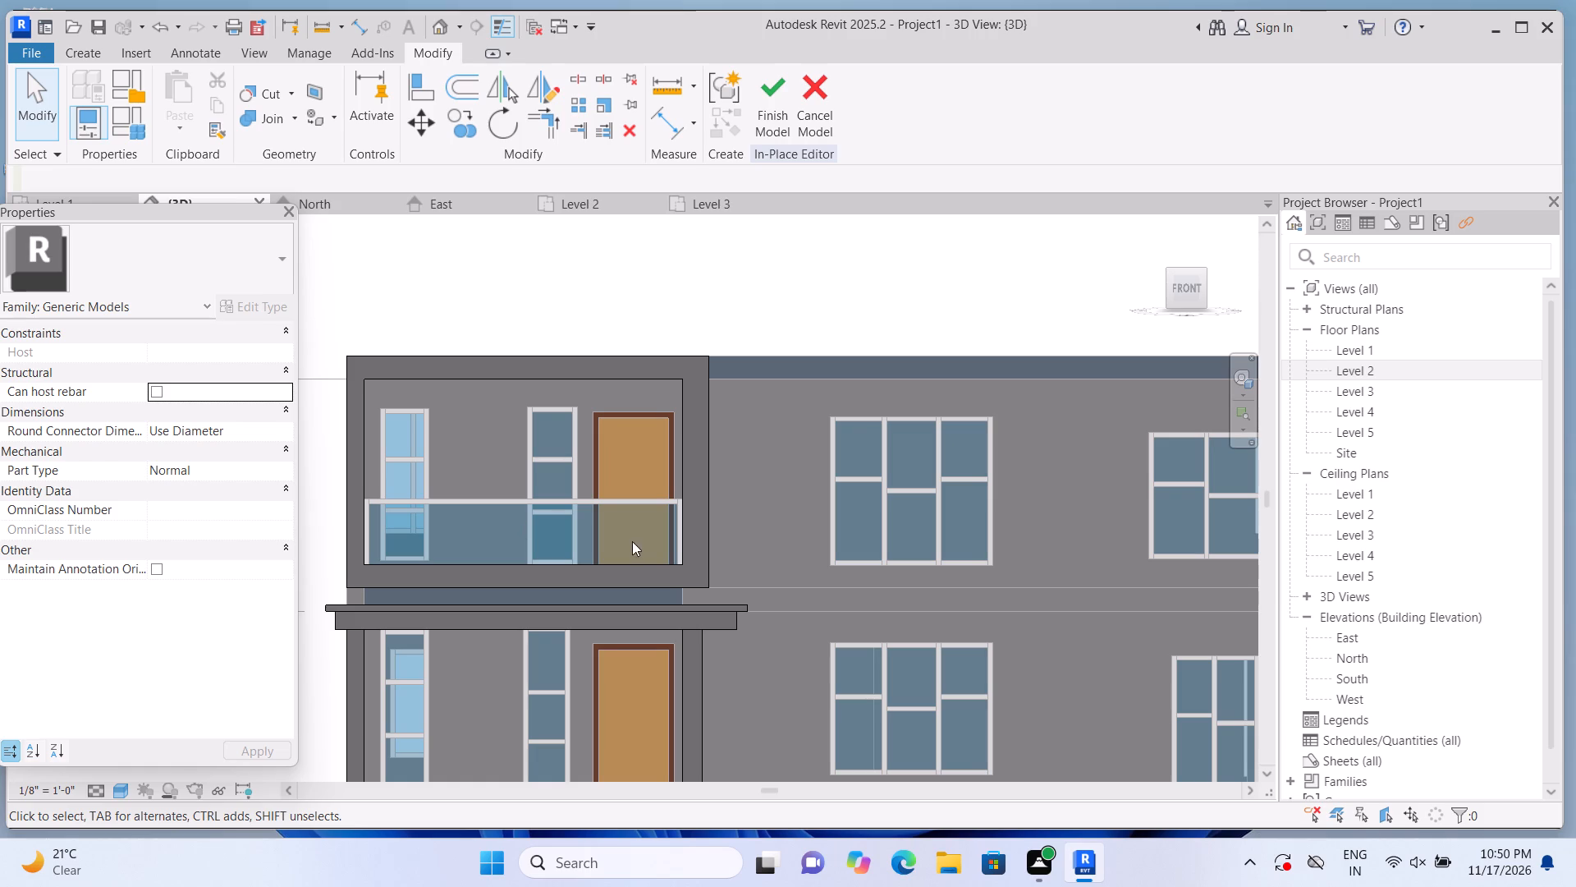
{"action": "scroll", "coordinate": [646, 546], "scroll_direction": "up", "scroll_amount": 4}
{"action": "scroll", "coordinate": [681, 577], "scroll_direction": "down", "scroll_amount": 2}
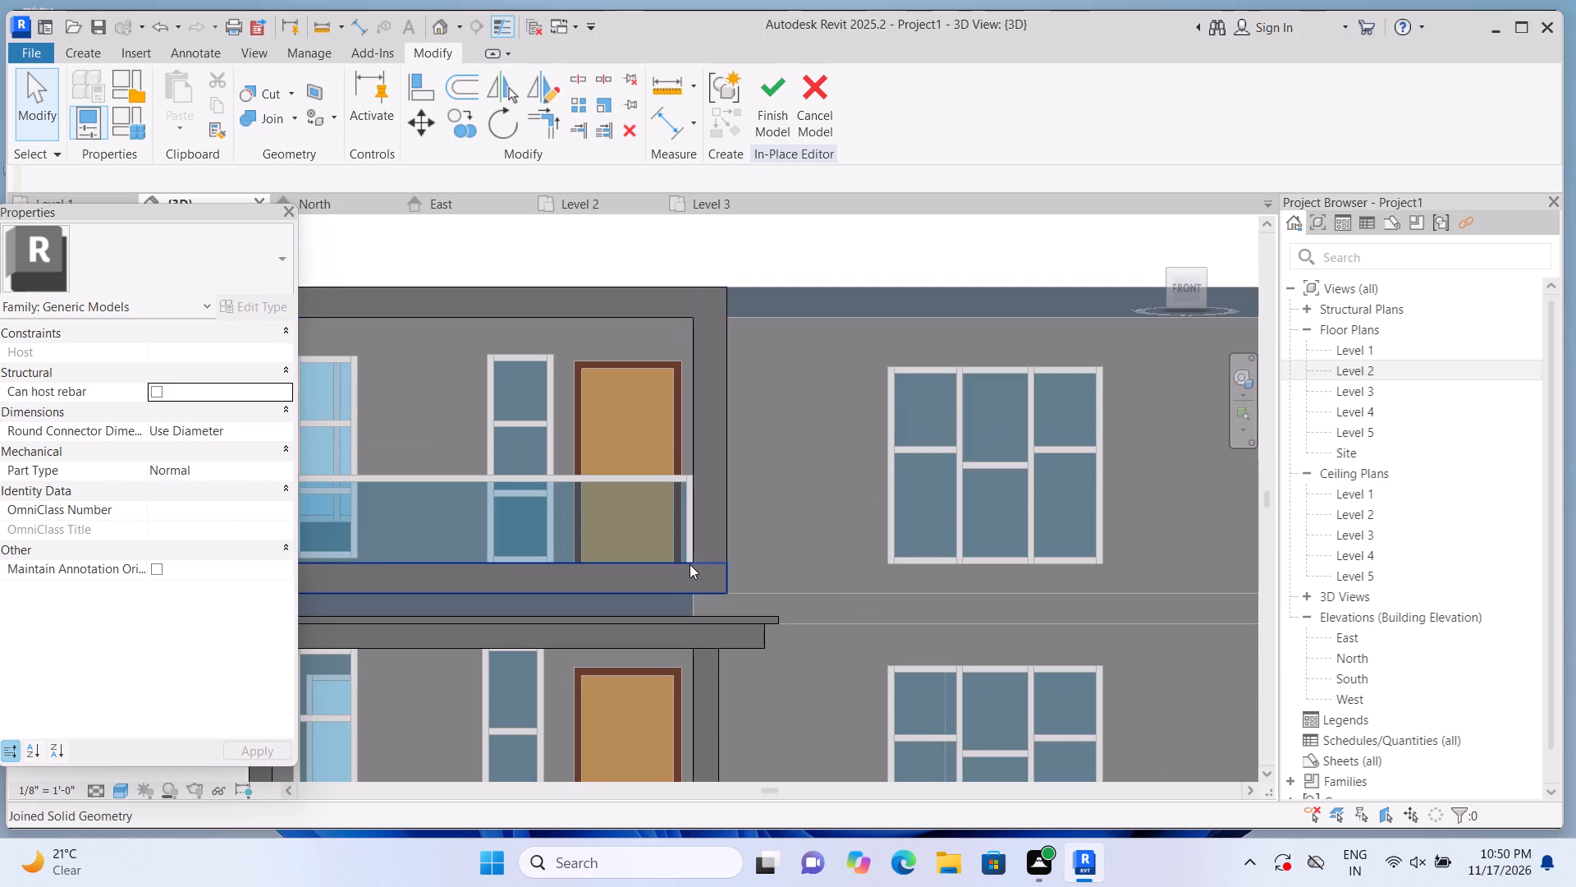
{"action": "scroll", "coordinate": [692, 561], "scroll_direction": "down", "scroll_amount": 2}
{"action": "scroll", "coordinate": [699, 575], "scroll_direction": "up", "scroll_amount": 2}
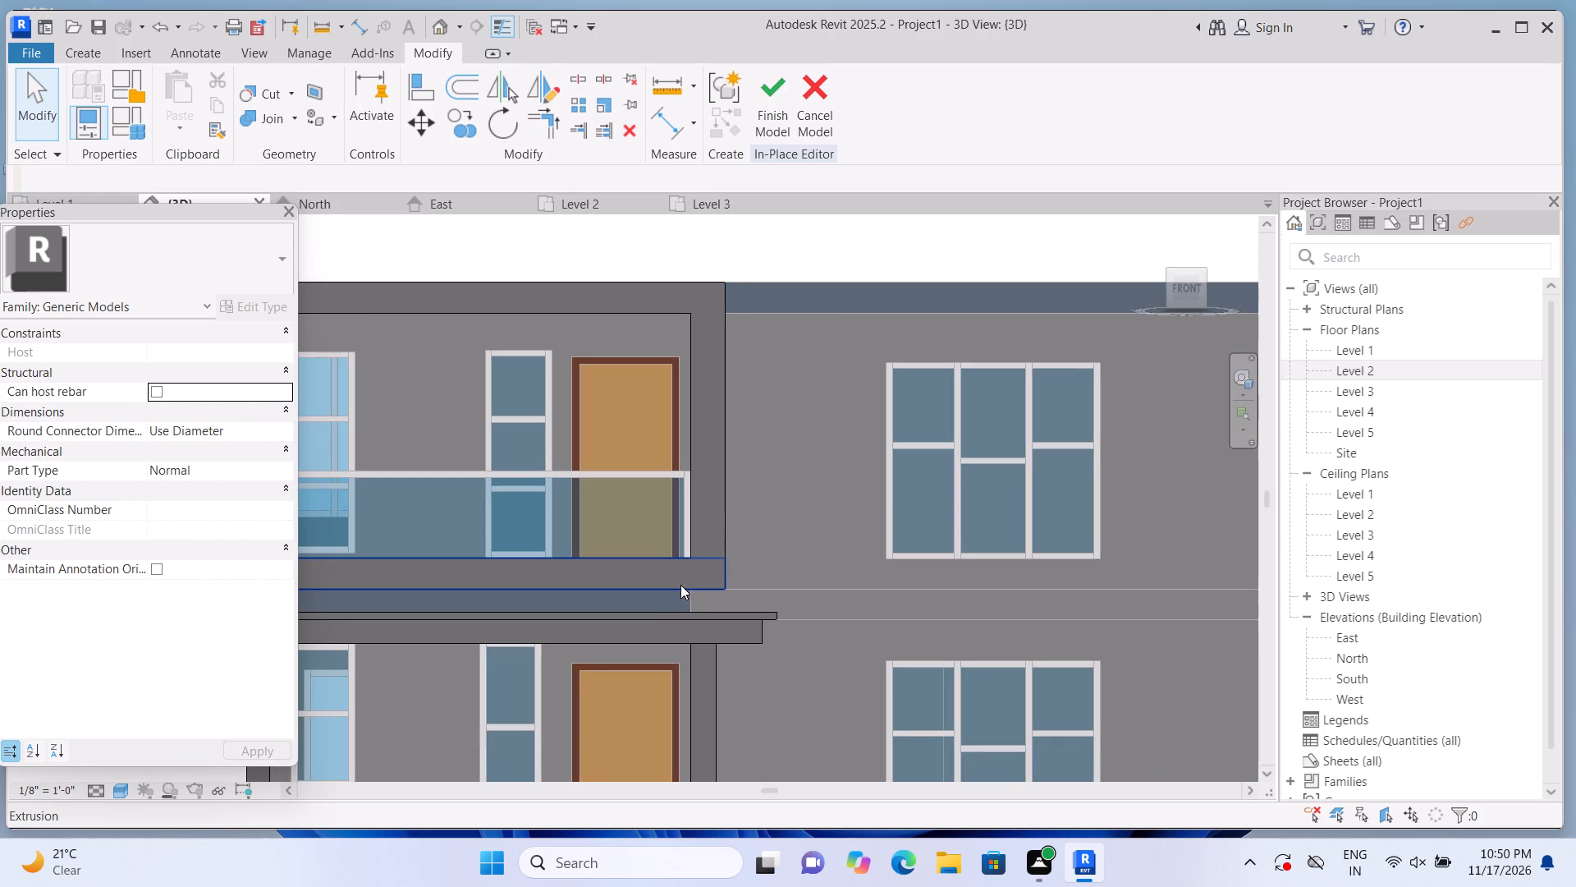
{"action": "scroll", "coordinate": [663, 575], "scroll_direction": "up", "scroll_amount": 3}
{"action": "scroll", "coordinate": [667, 575], "scroll_direction": "down", "scroll_amount": 4}
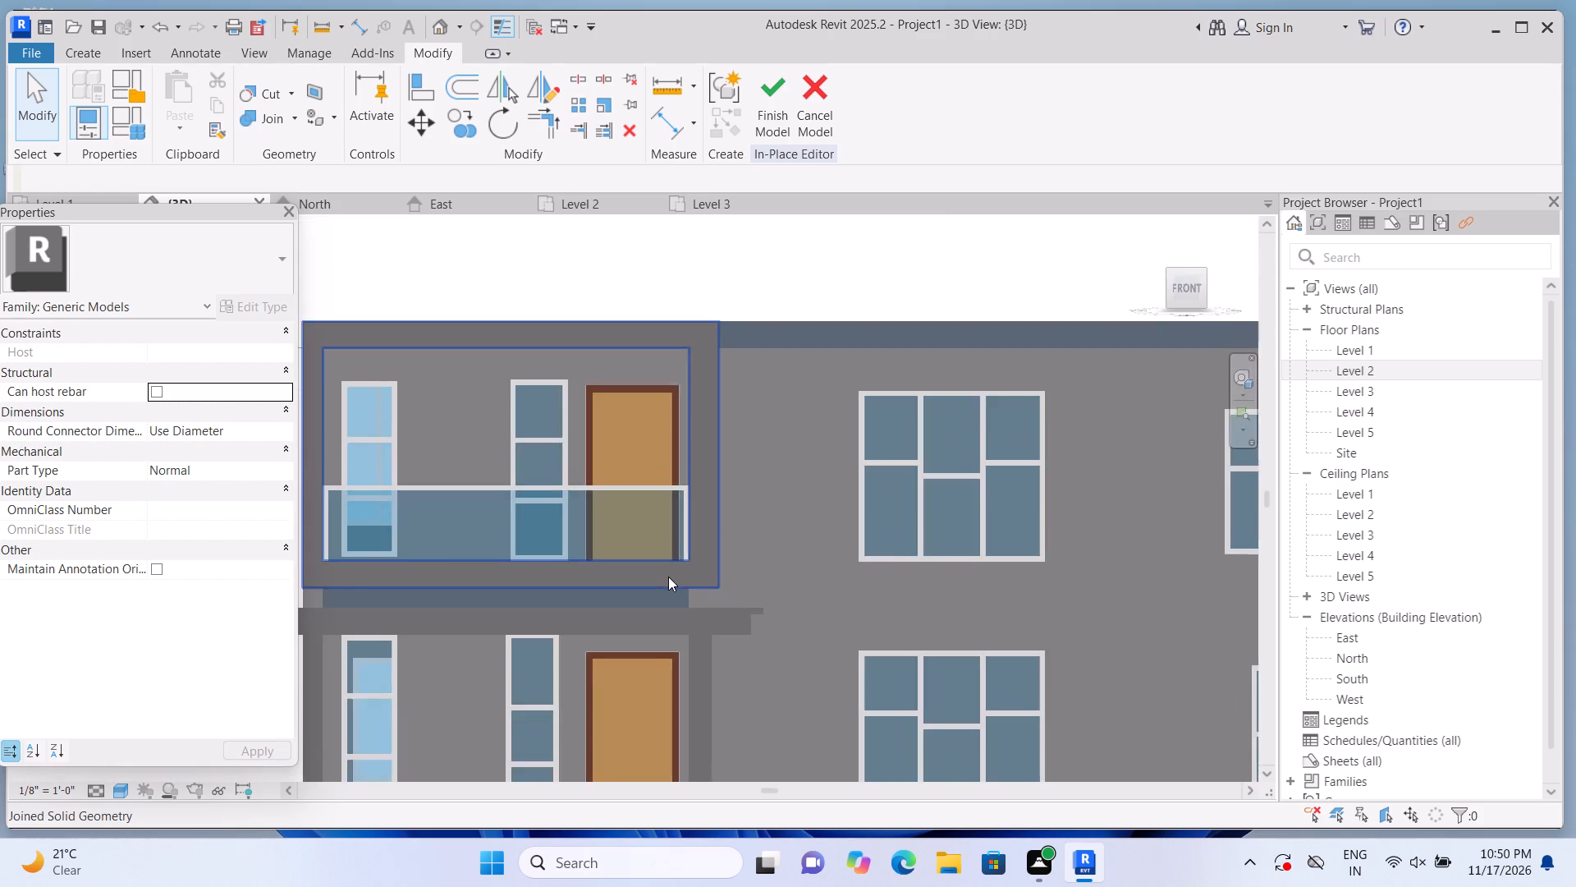
{"action": "scroll", "coordinate": [668, 577], "scroll_direction": "down", "scroll_amount": 2}
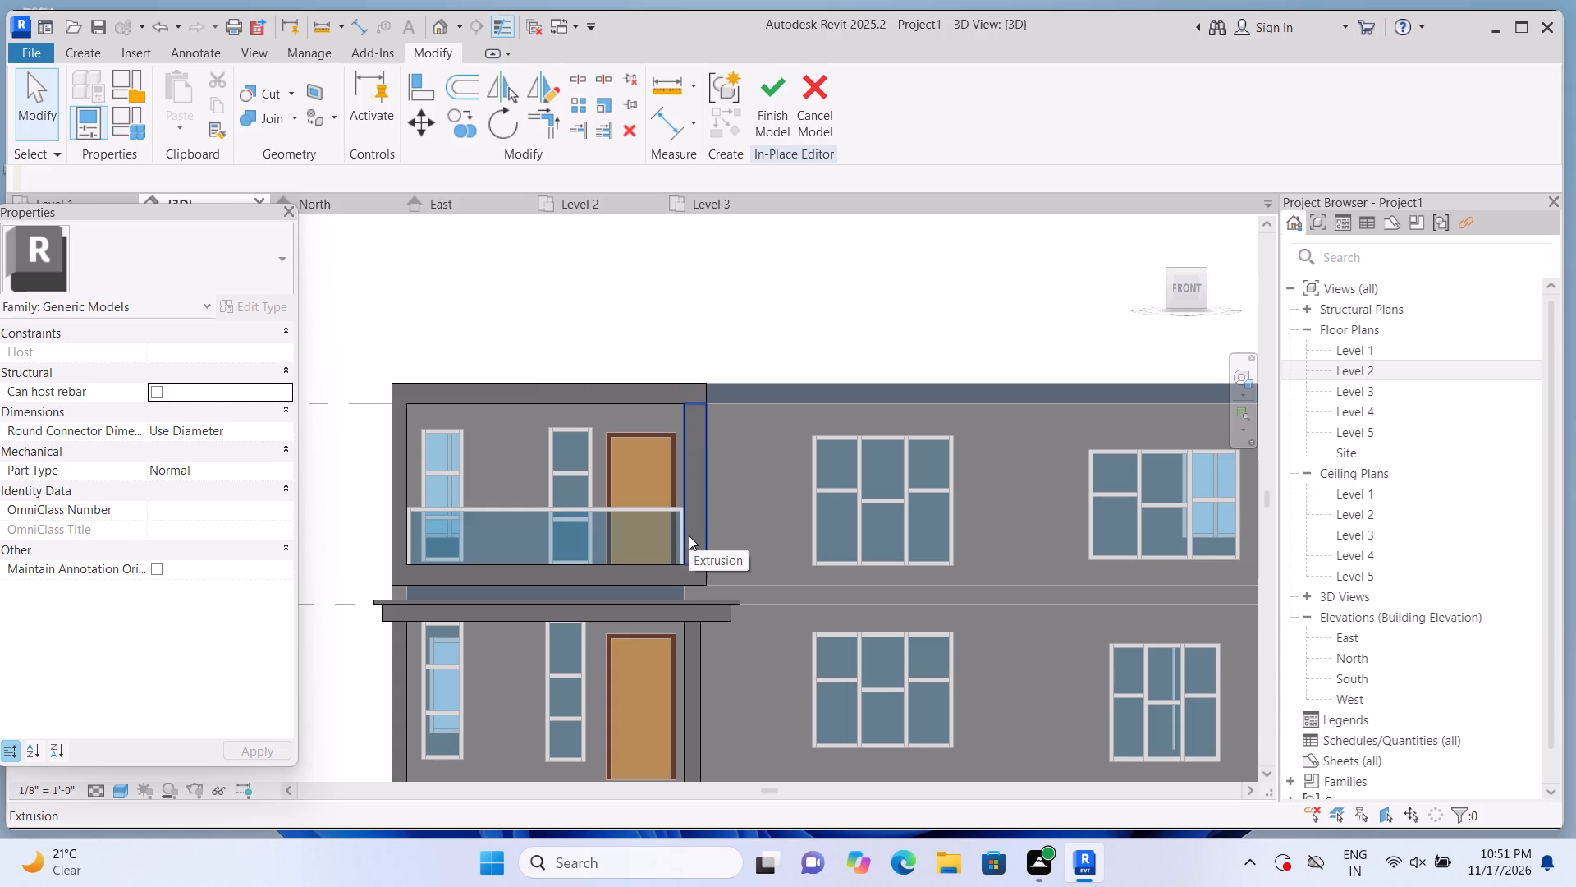
{"action": "scroll", "coordinate": [798, 269], "scroll_direction": "down", "scroll_amount": 2}
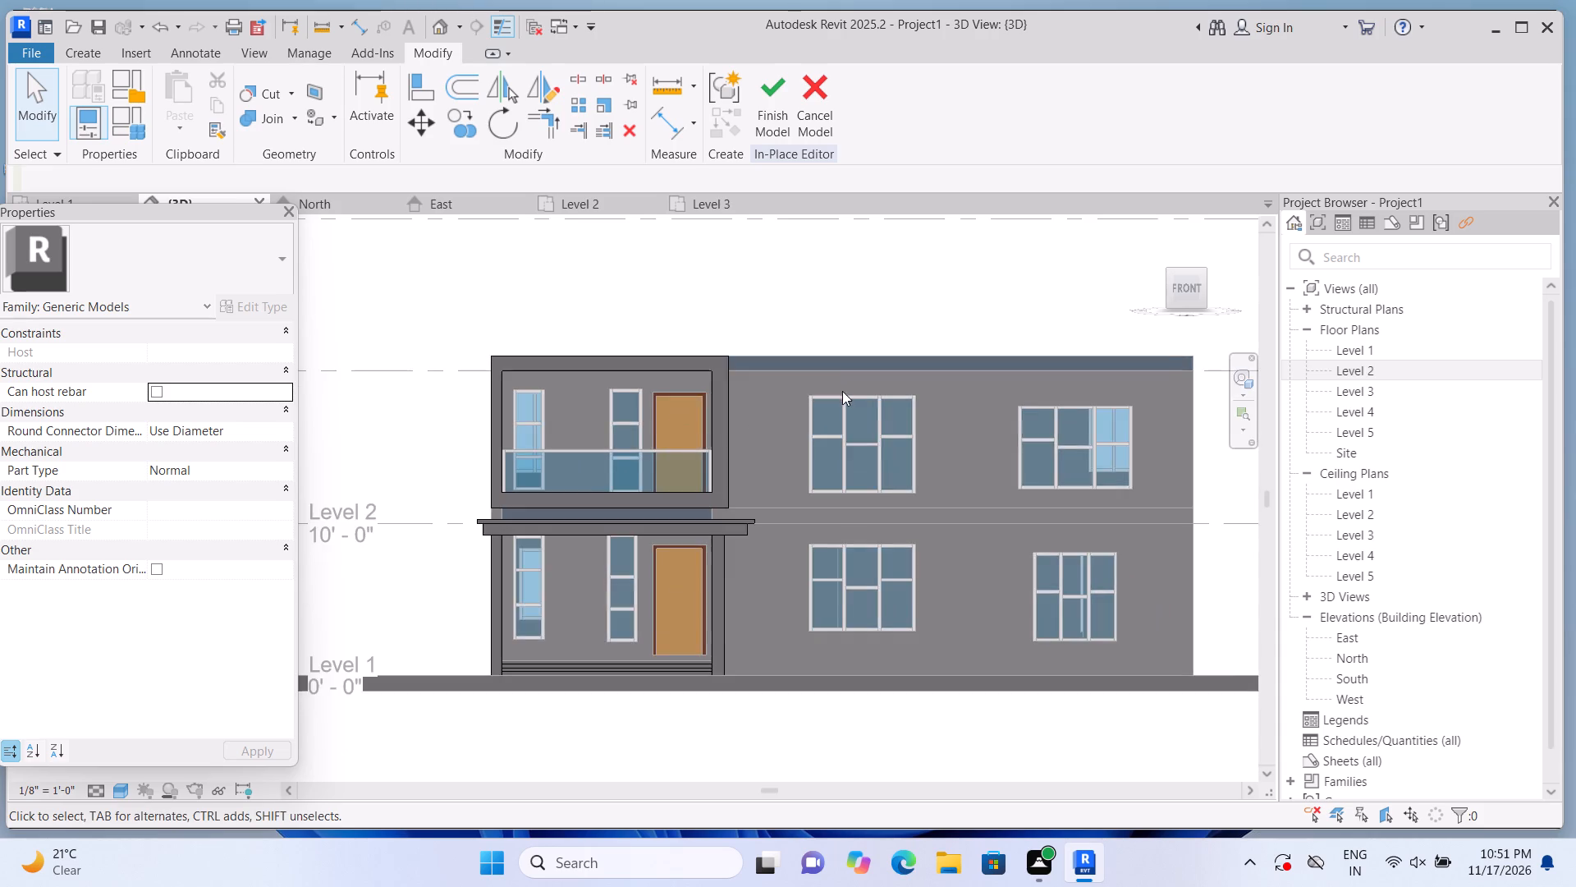
{"action": "scroll", "coordinate": [844, 393], "scroll_direction": "up", "scroll_amount": 1}
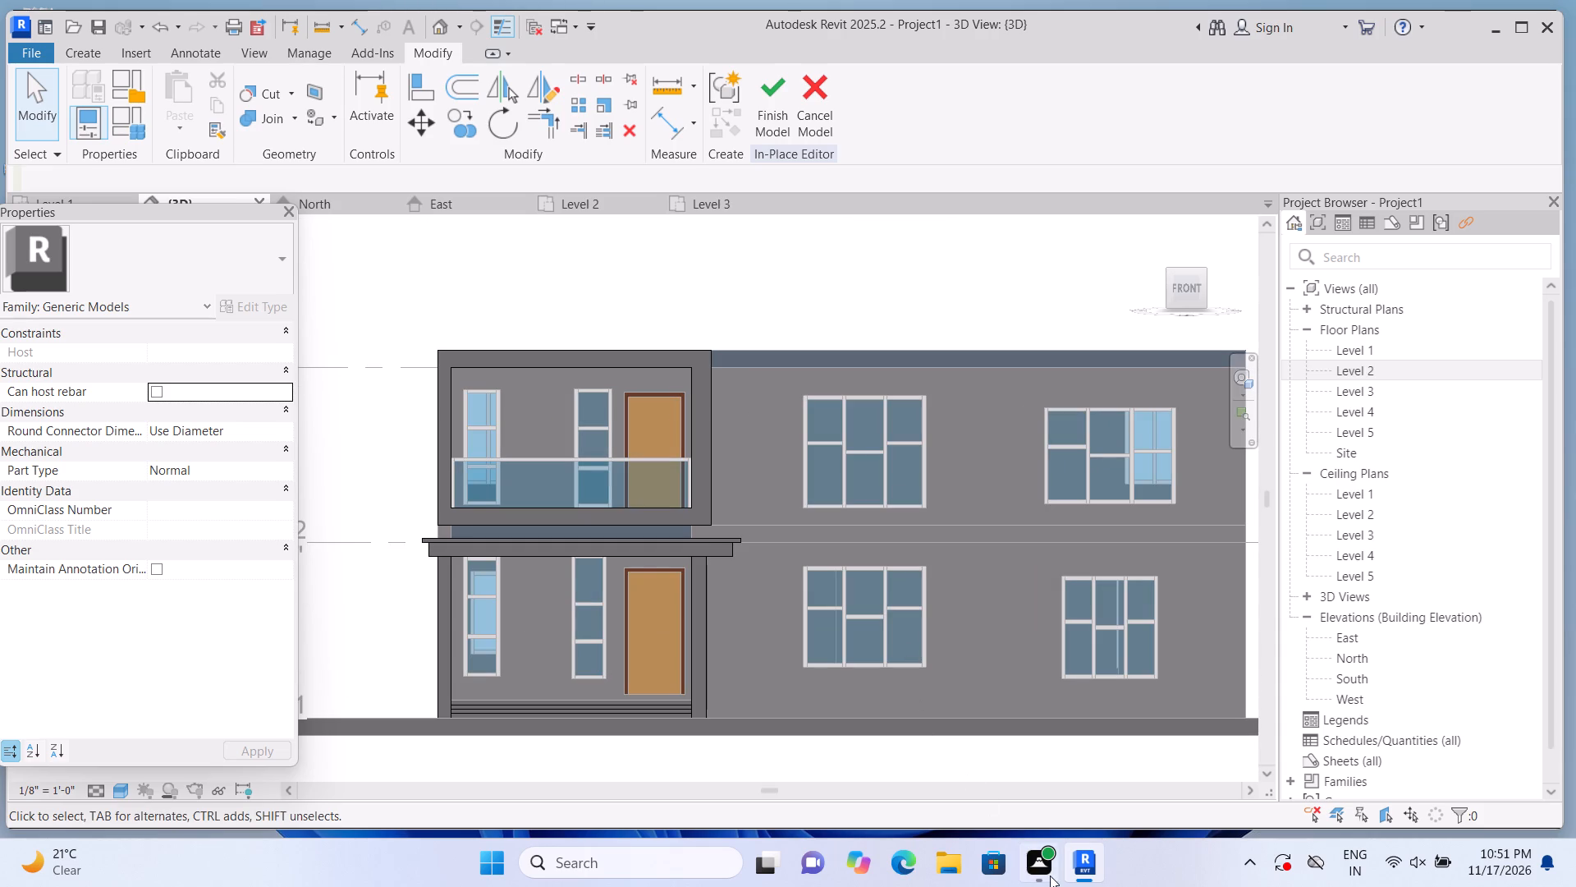
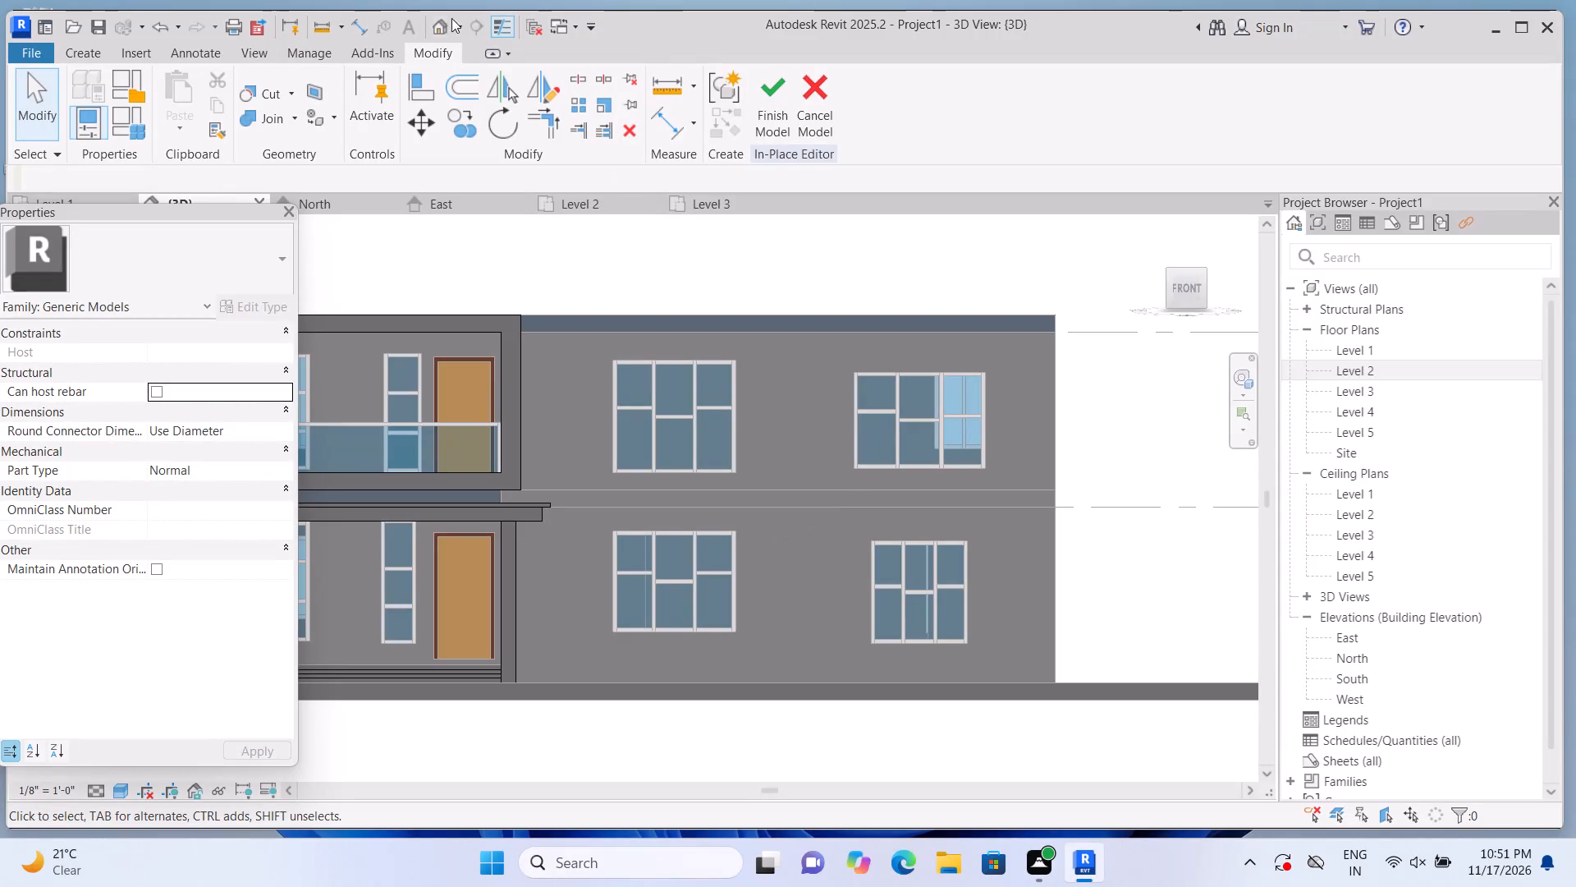
Start an extrusion on the upper front wall and sketch a rectangle about 16'-1" by 10'-0" around the end window, from roof top to building edge.
{"action": "left_click", "coordinate": [87, 45]}
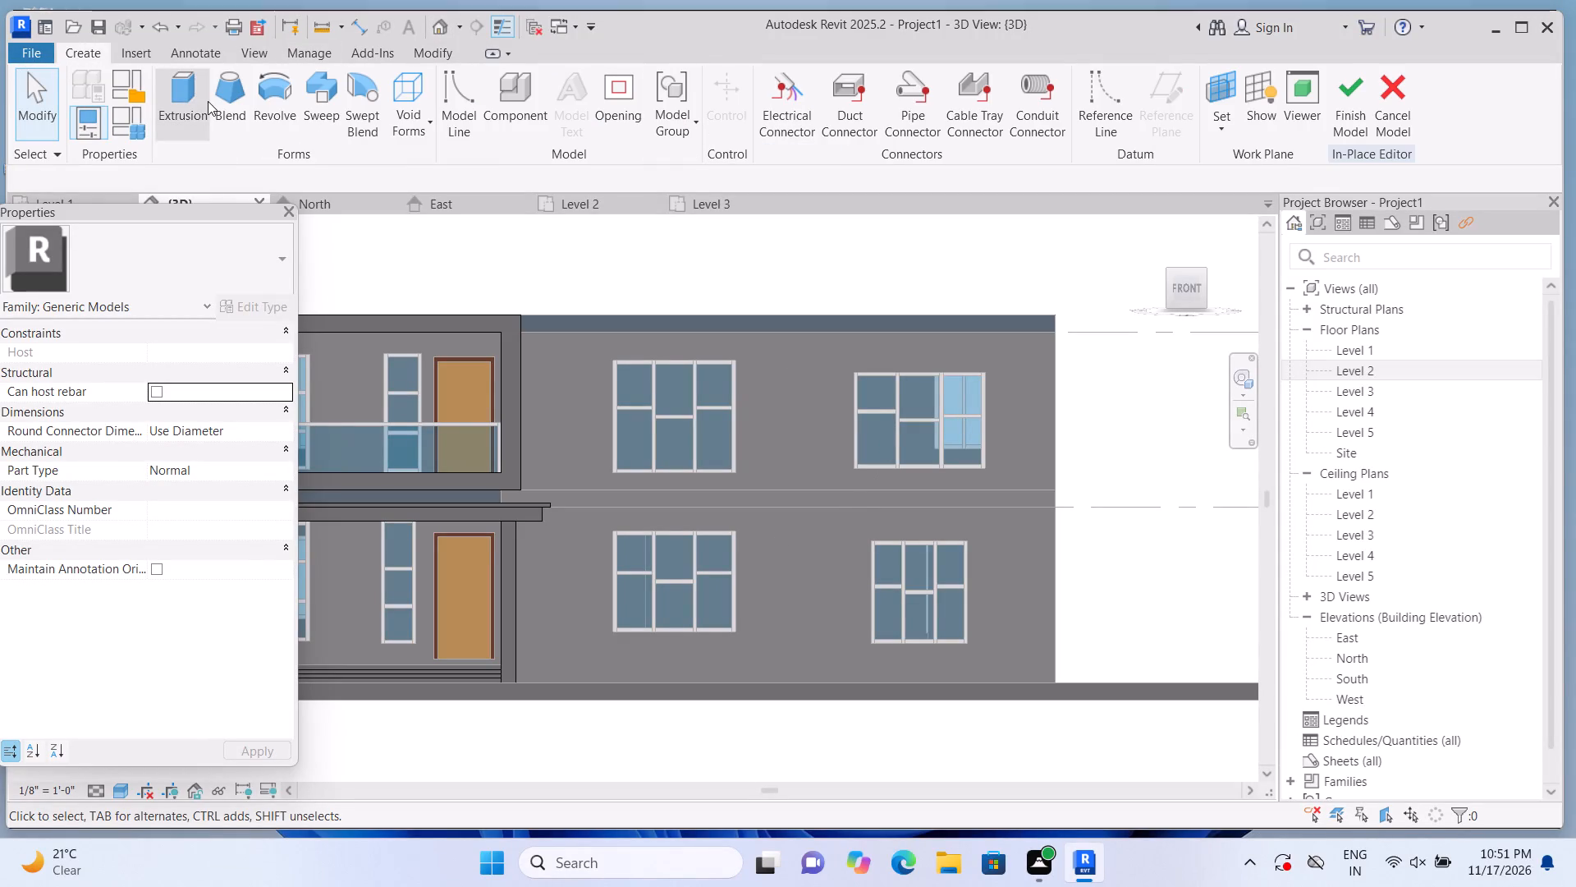
{"action": "left_click", "coordinate": [208, 101]}
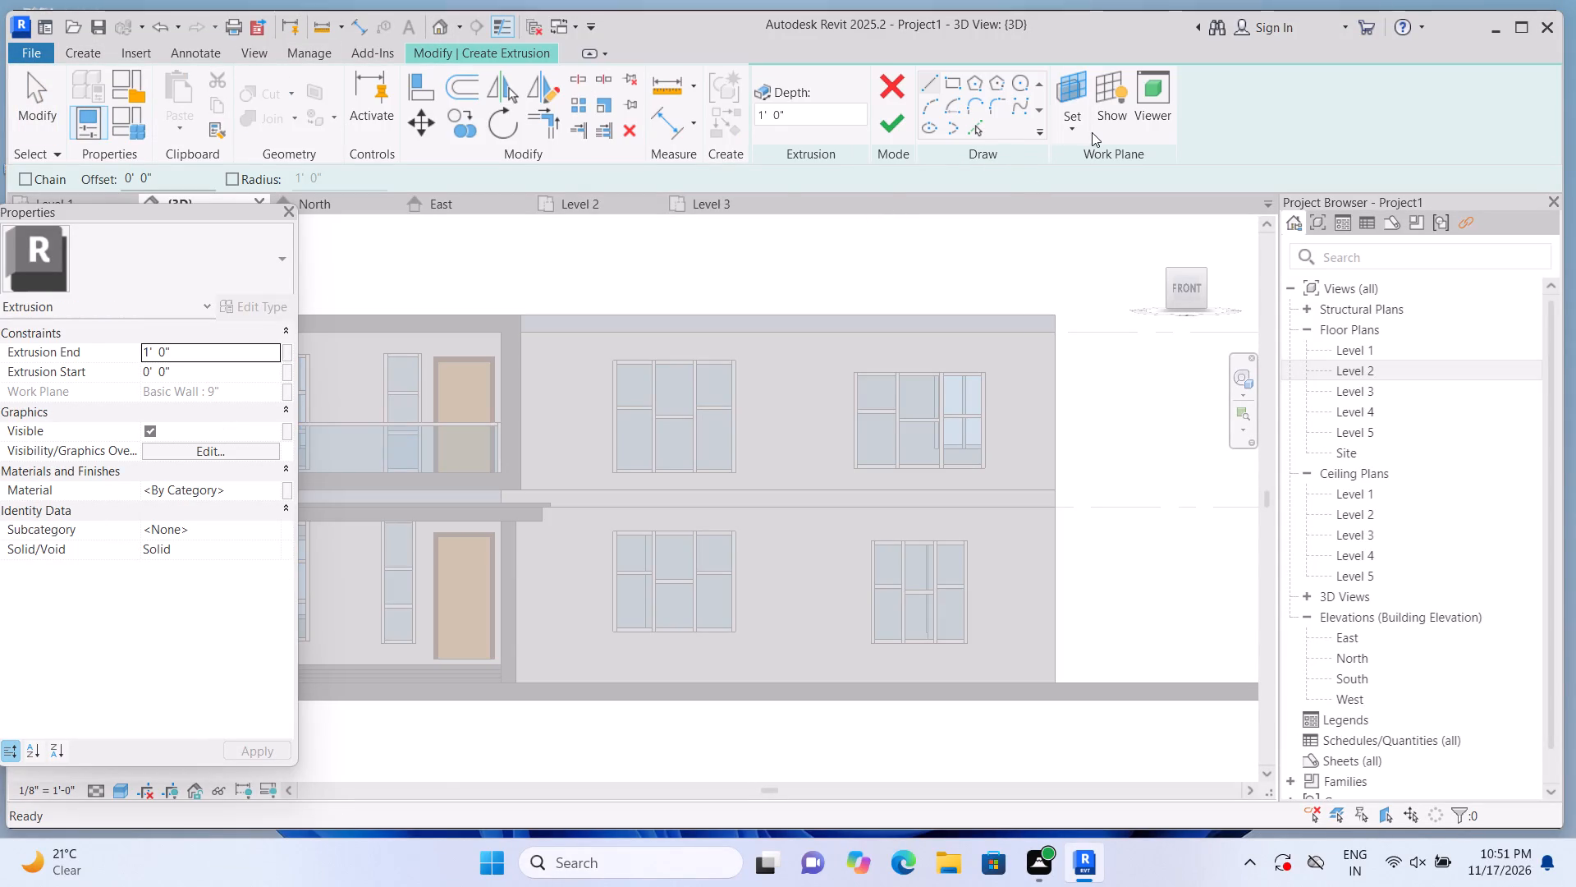
{"action": "left_click", "coordinate": [1073, 127]}
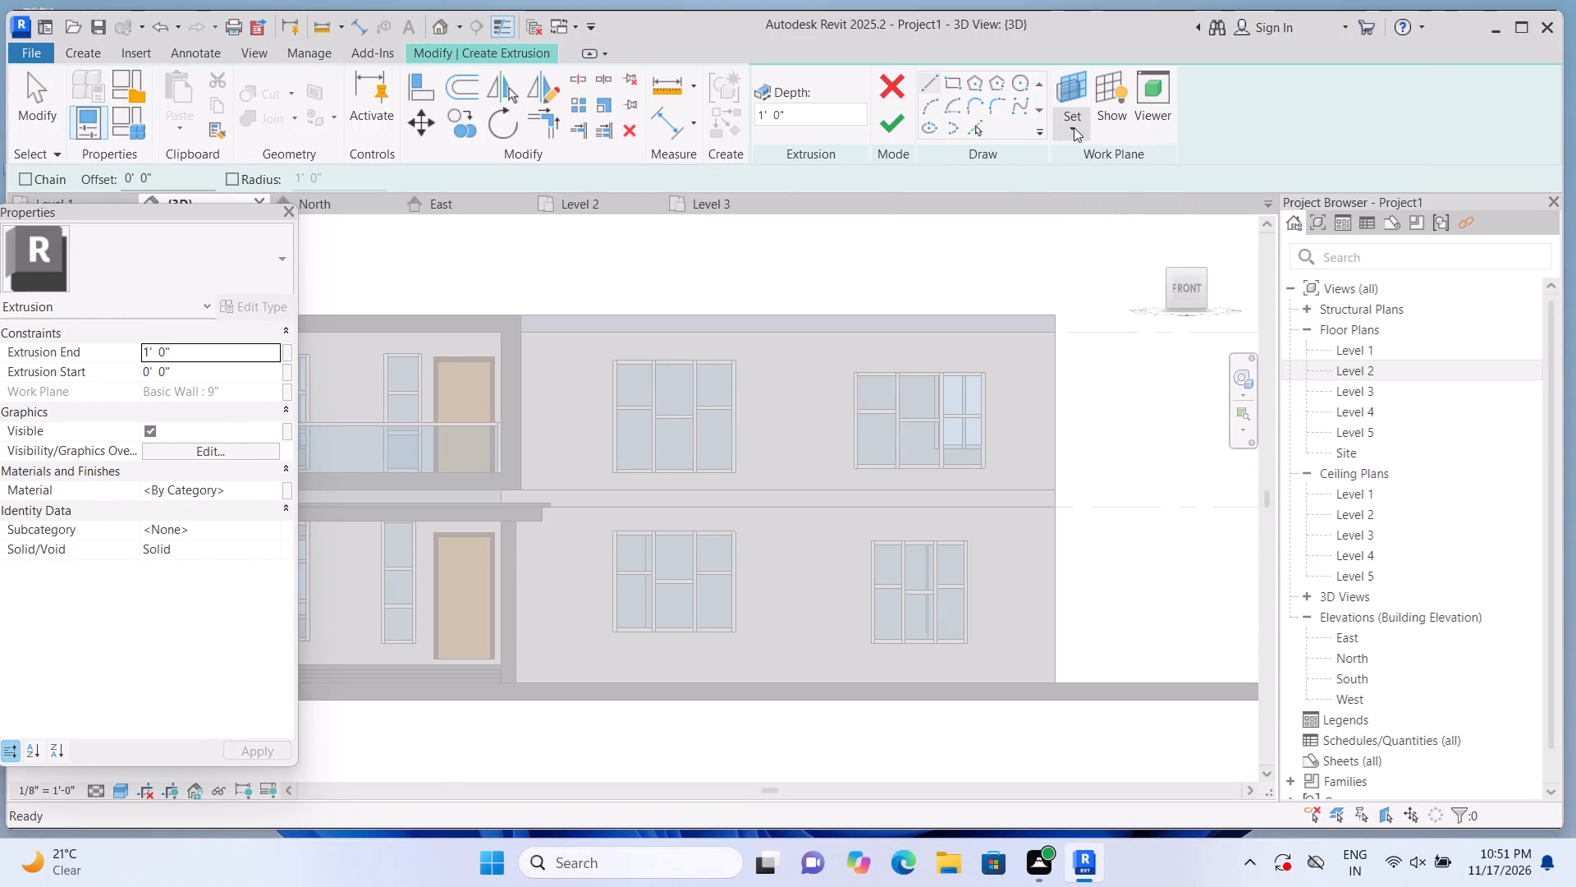
{"action": "left_click", "coordinate": [1088, 215]}
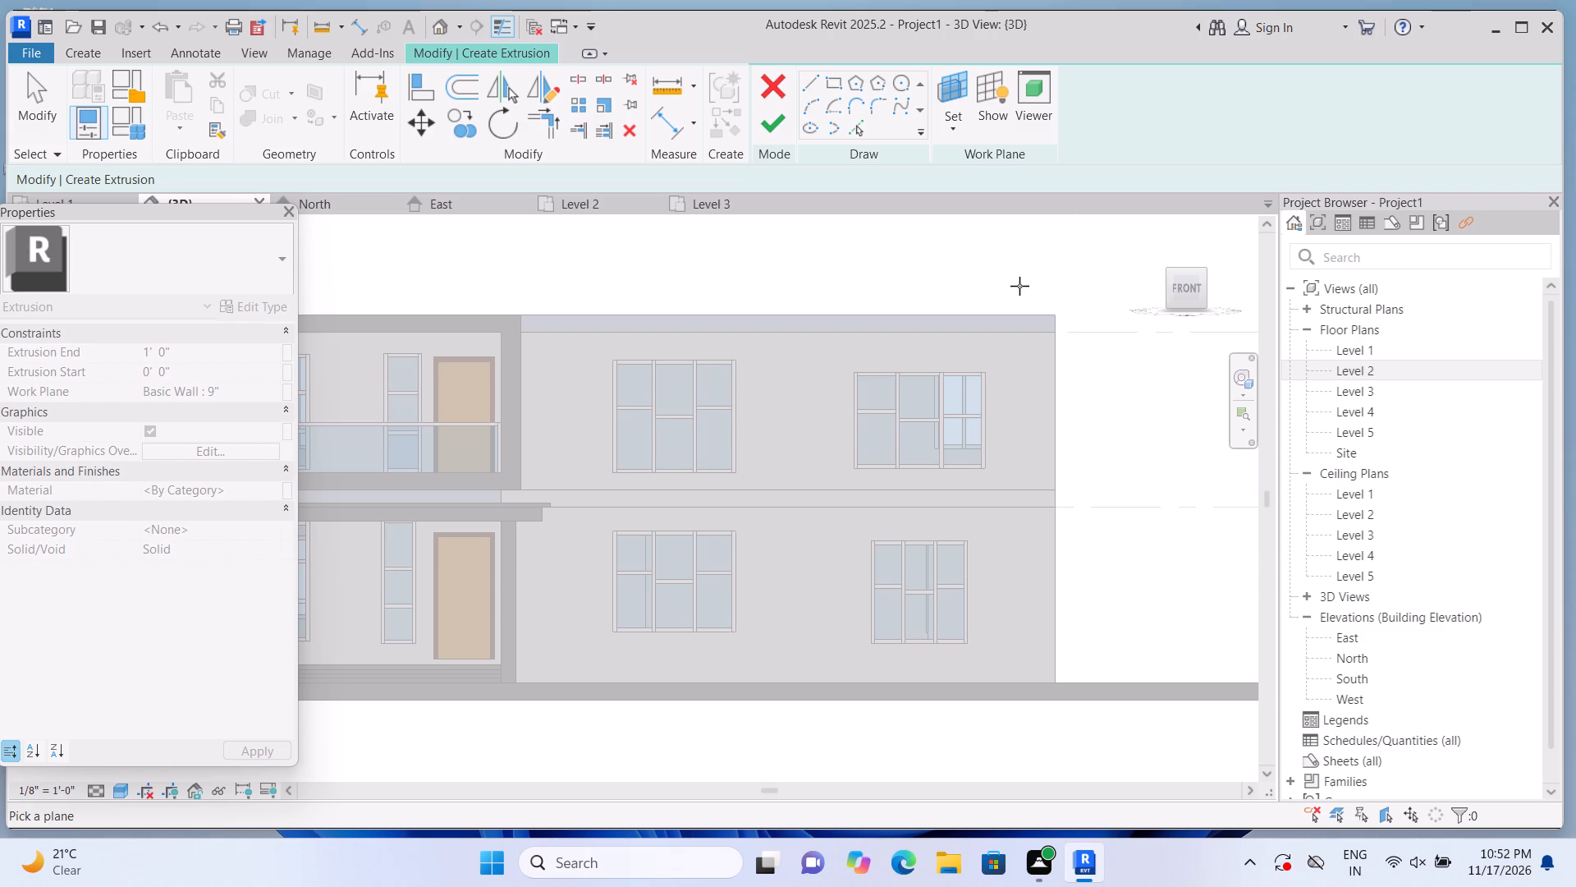
{"action": "left_click", "coordinate": [947, 127]}
{"action": "left_click", "coordinate": [954, 191]}
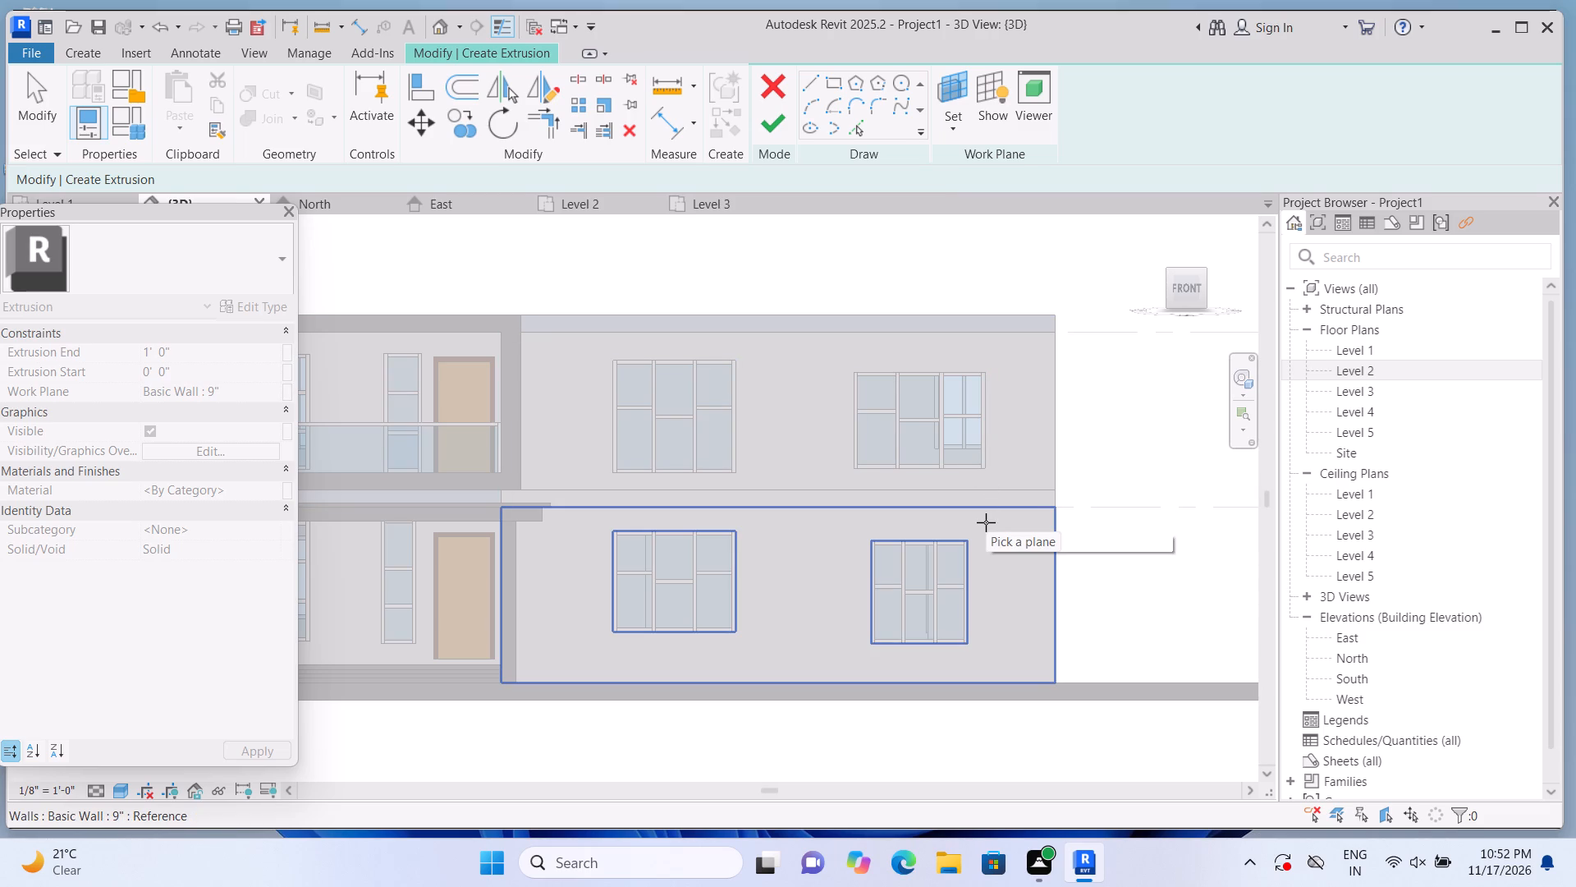
{"action": "left_click", "coordinate": [1016, 379]}
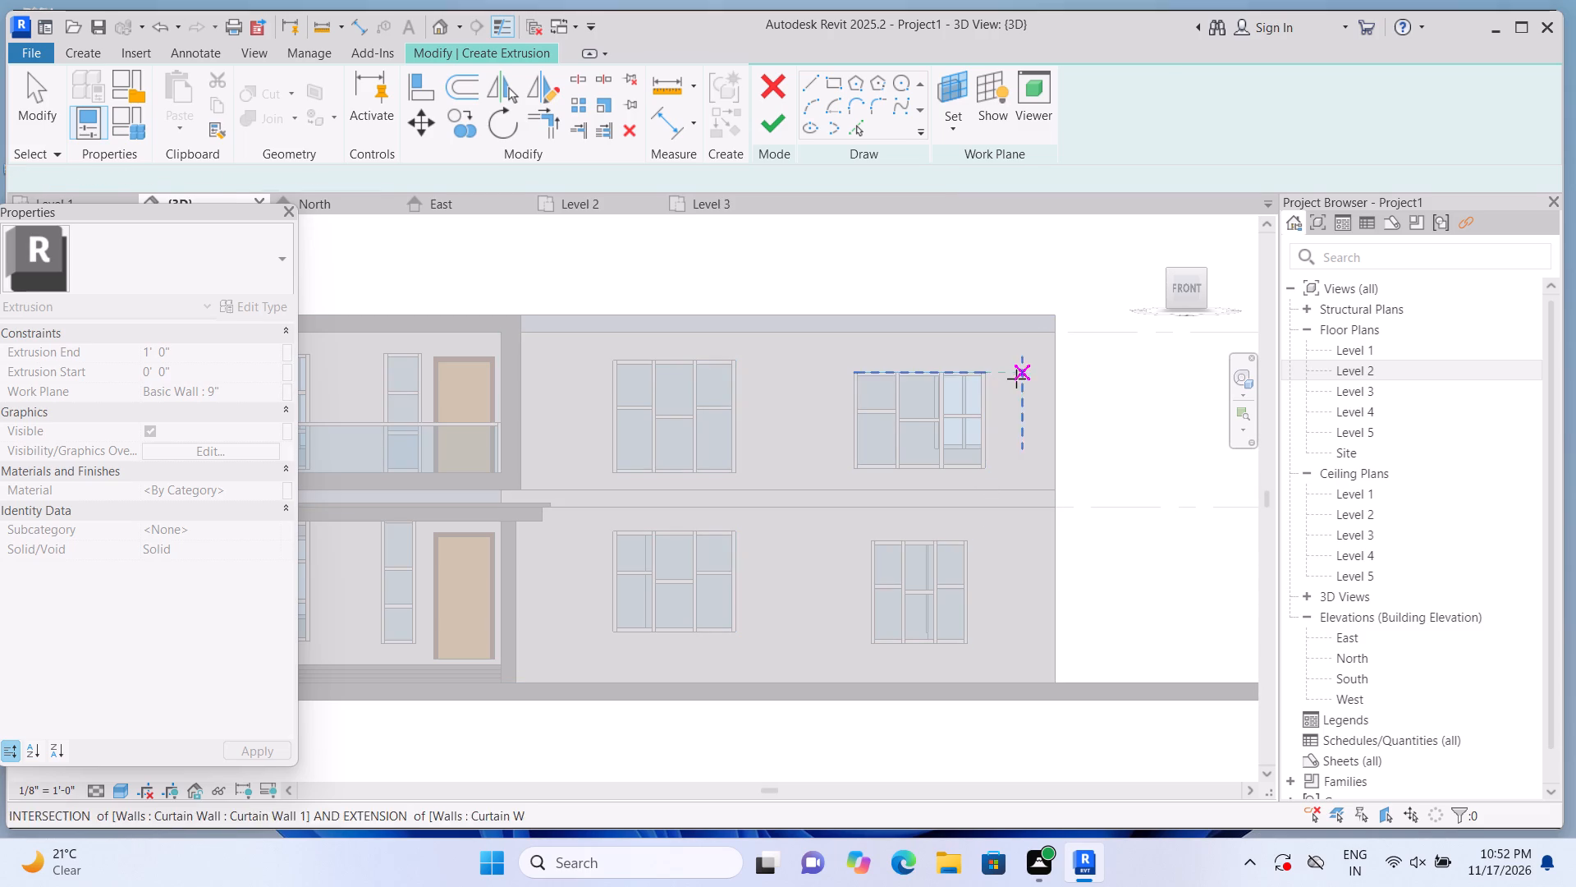
{"action": "left_click", "coordinate": [949, 90]}
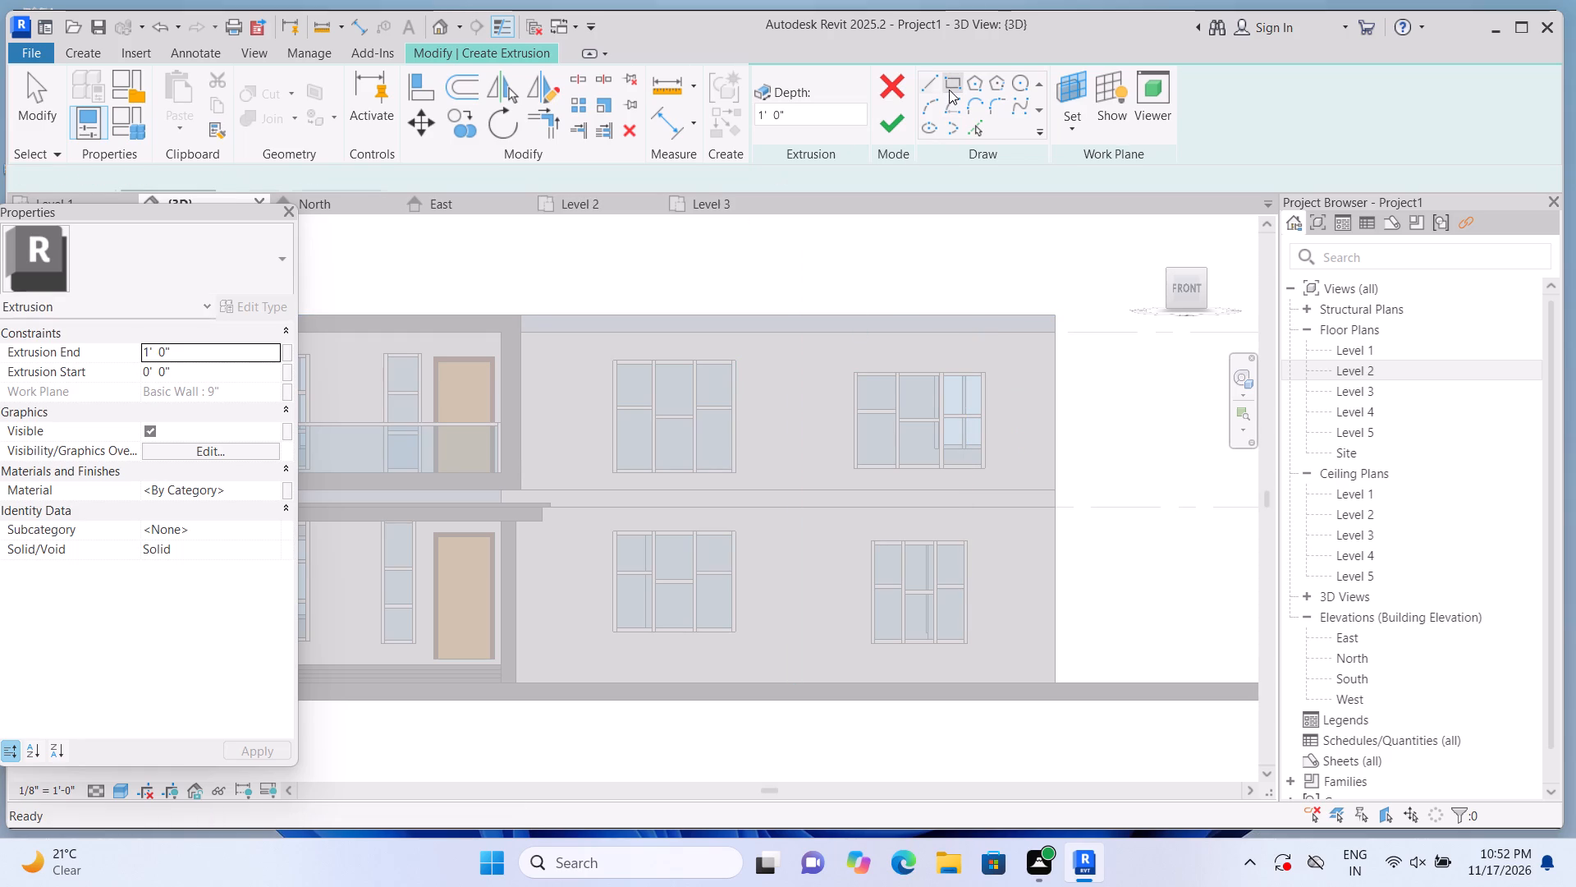
{"action": "scroll", "coordinate": [986, 194], "scroll_direction": "up", "scroll_amount": 2}
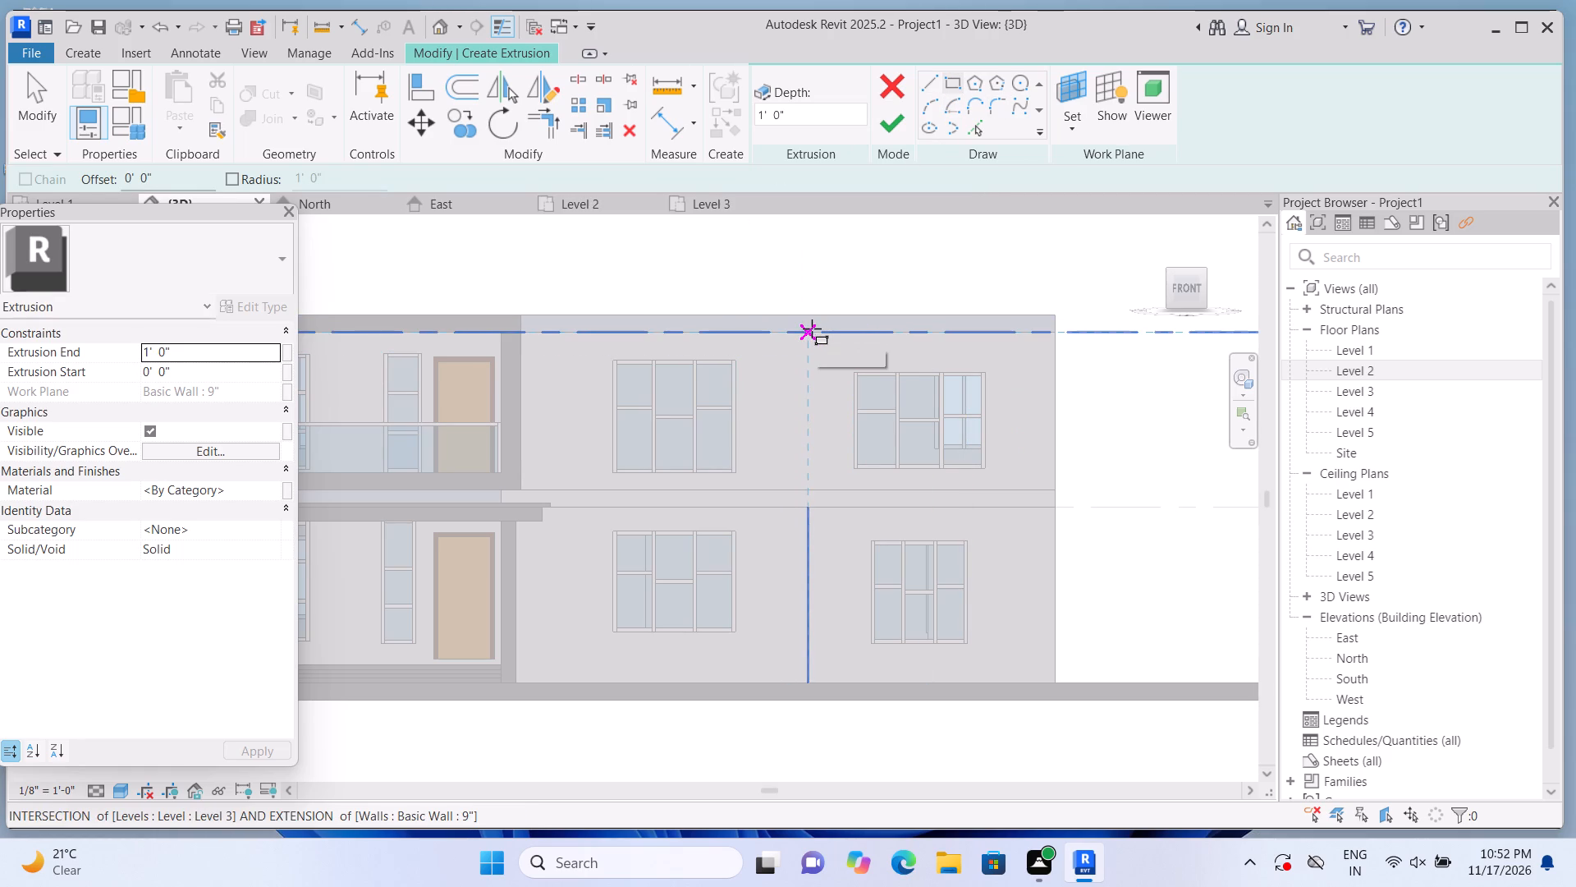
{"action": "left_click", "coordinate": [773, 313]}
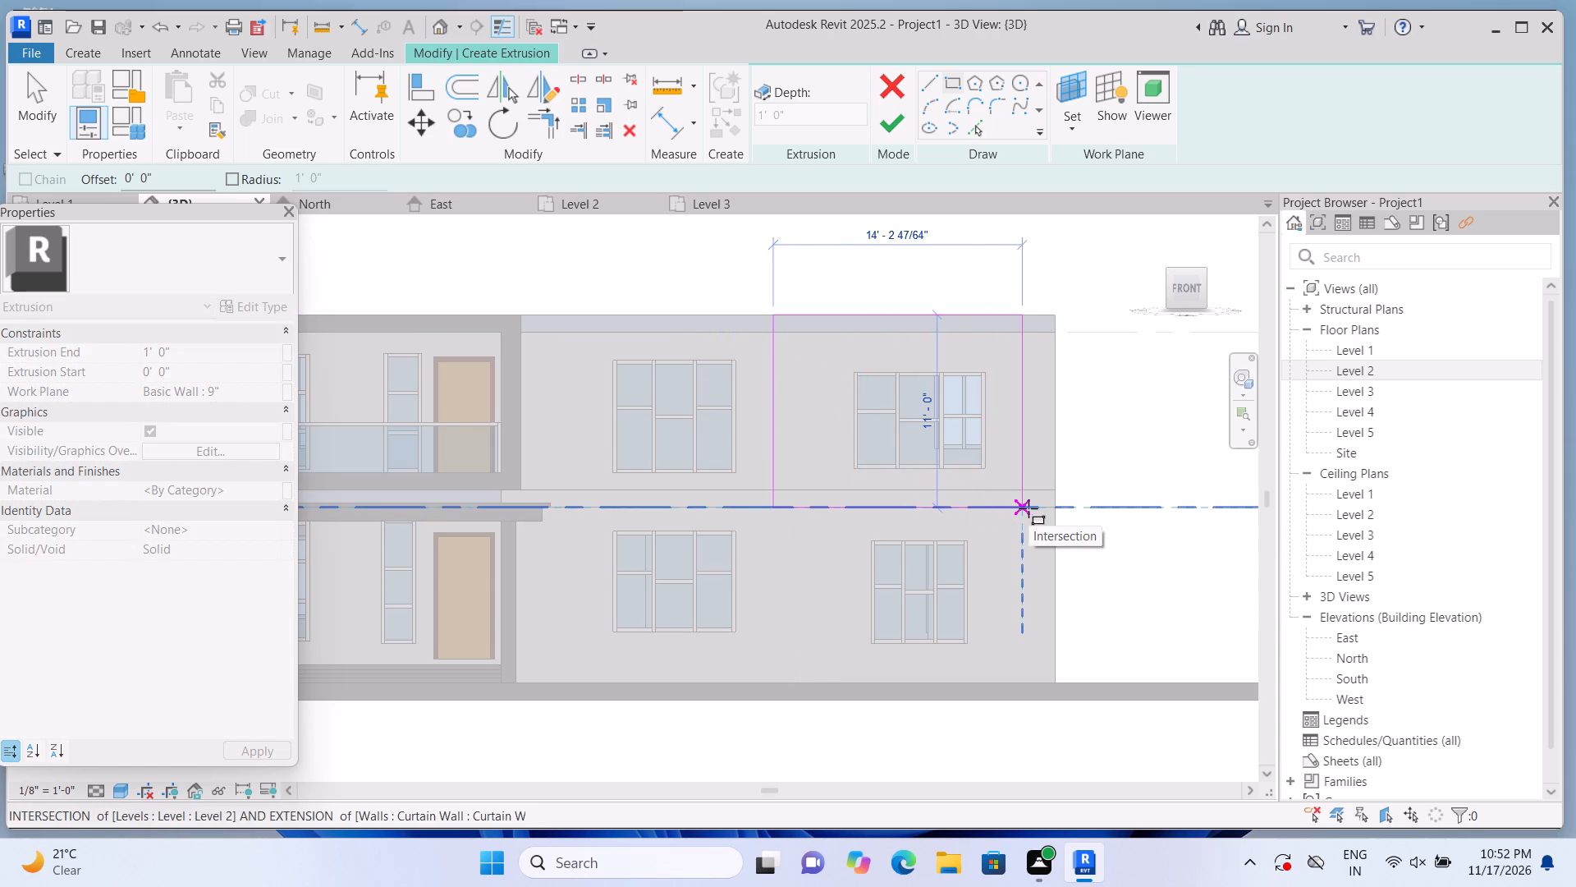
{"action": "scroll", "coordinate": [1029, 508], "scroll_direction": "up", "scroll_amount": 2}
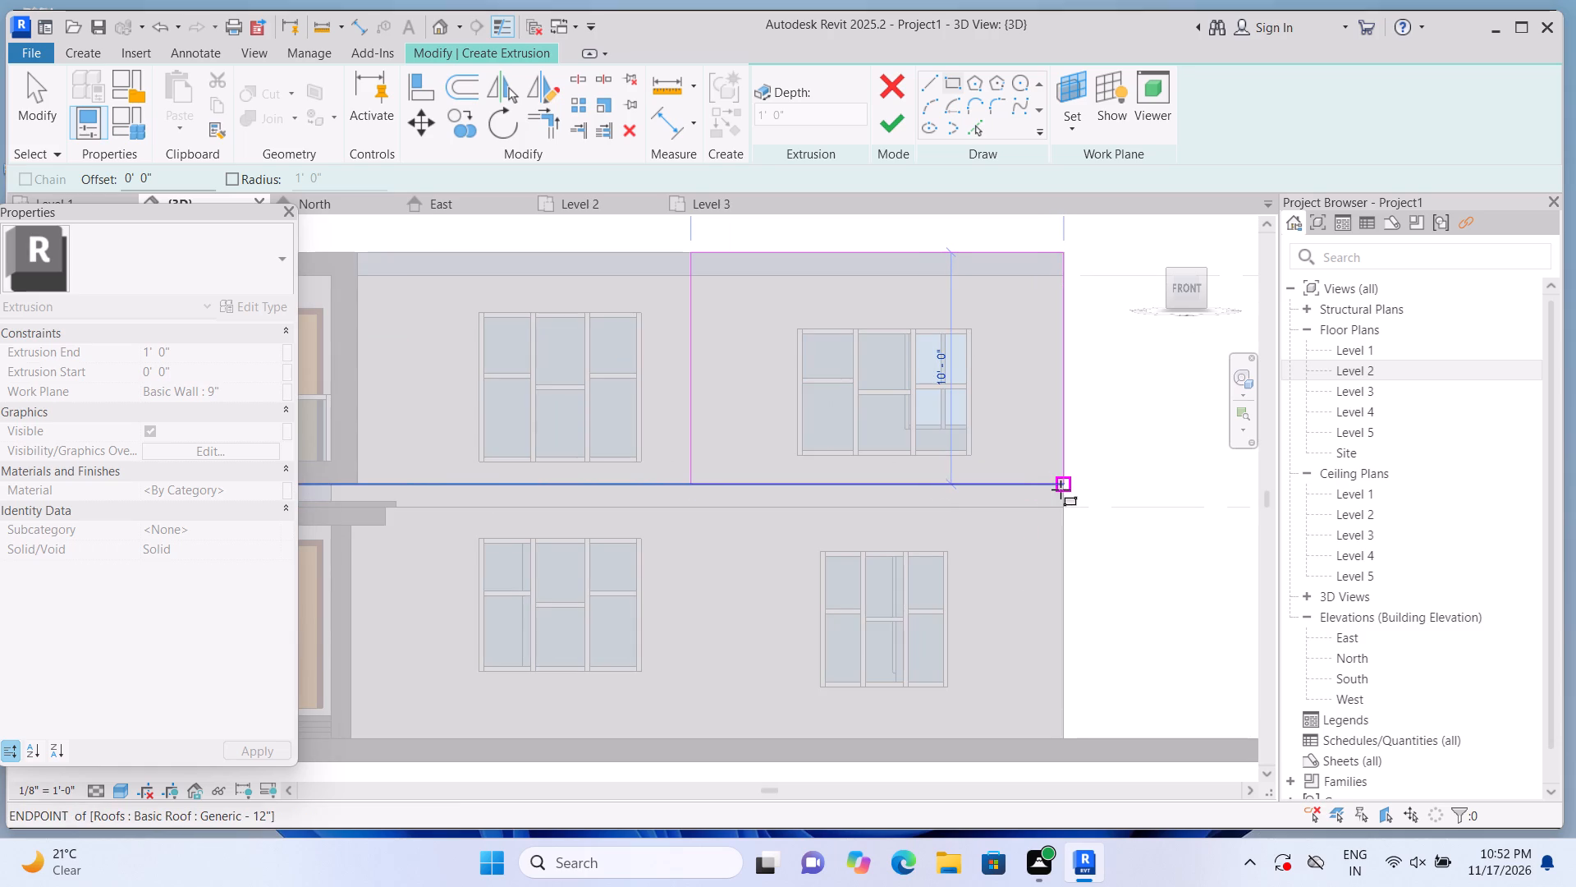
{"action": "left_click", "coordinate": [1061, 489]}
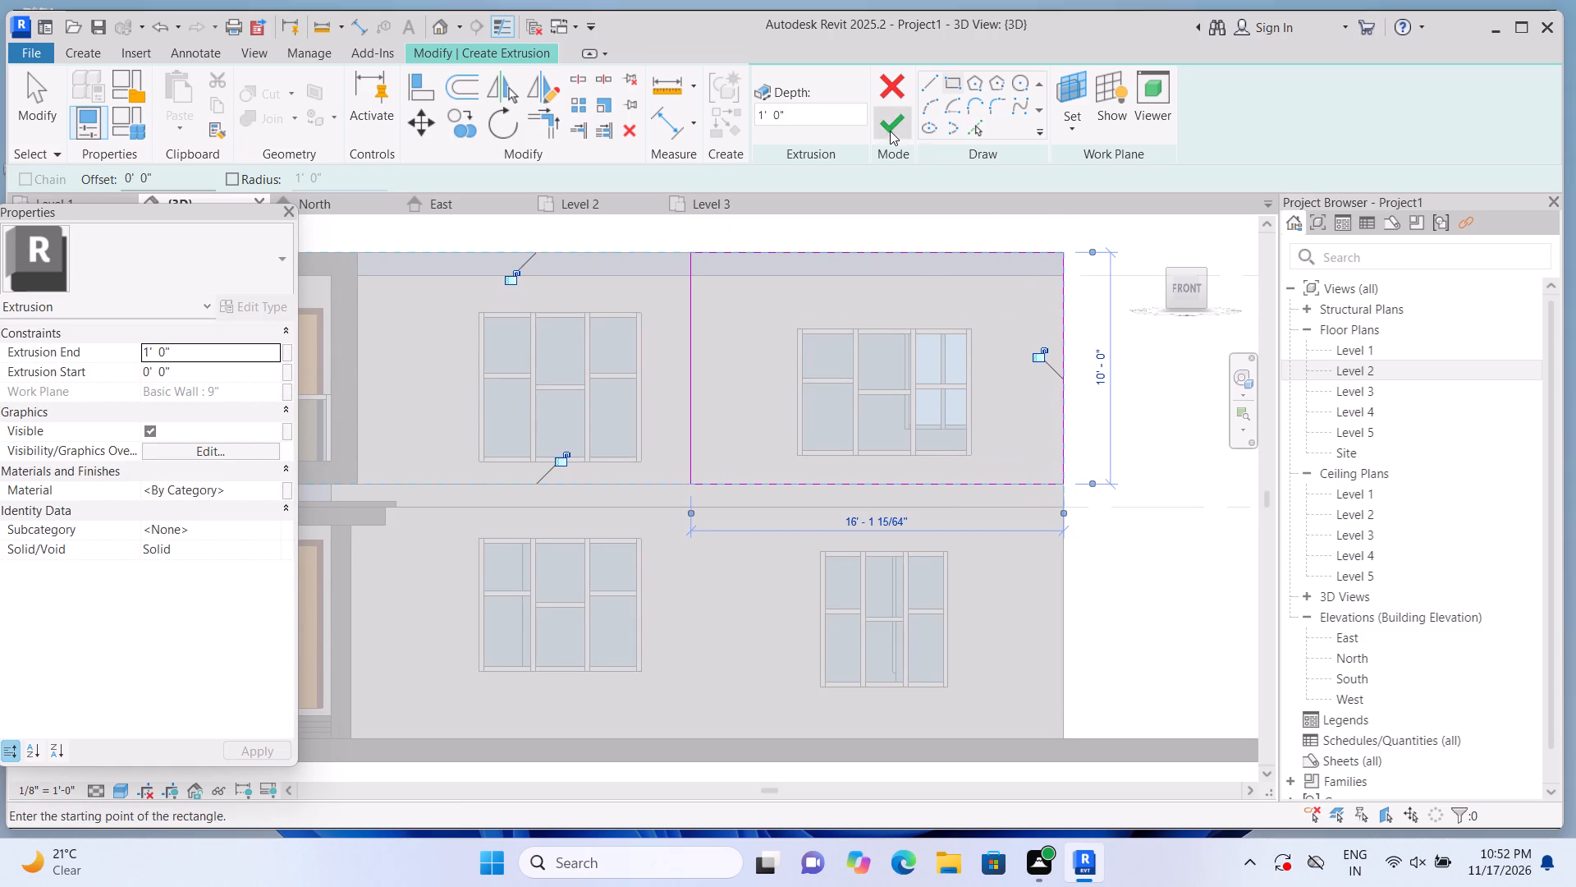
Finish the rectangular extrusion over the upper end window and set its extrusion end to 2'-0".
{"action": "left_click", "coordinate": [889, 129]}
{"action": "left_click", "coordinate": [252, 352]}
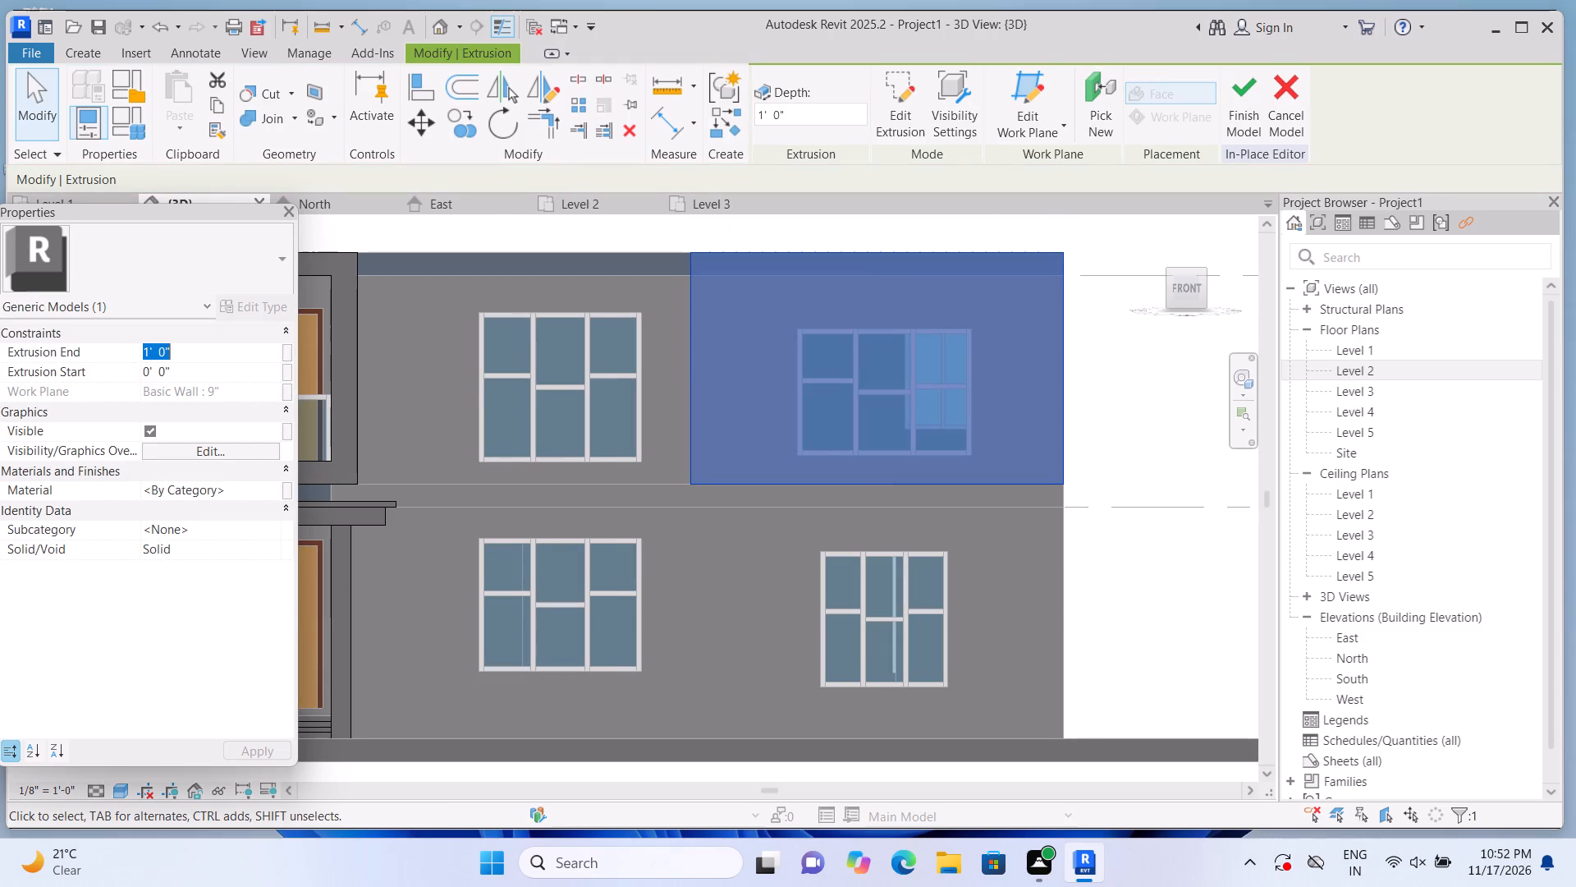
{"action": "key", "text": "BackSpace"}
{"action": "type", "text": "2'"}
{"action": "key", "text": "Return"}
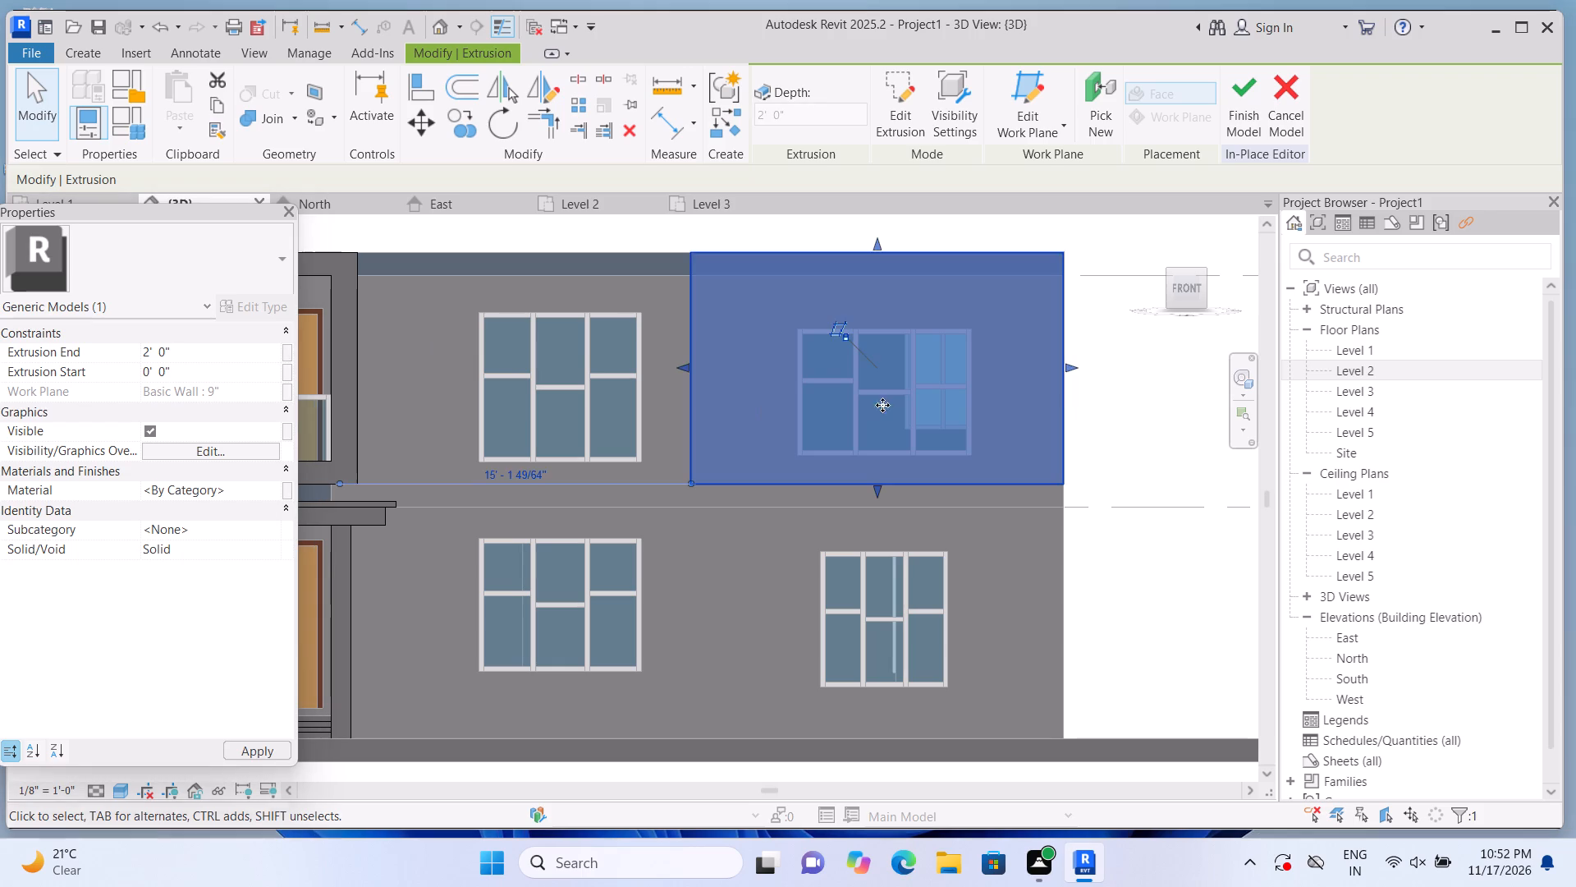
{"action": "left_click", "coordinate": [1163, 417]}
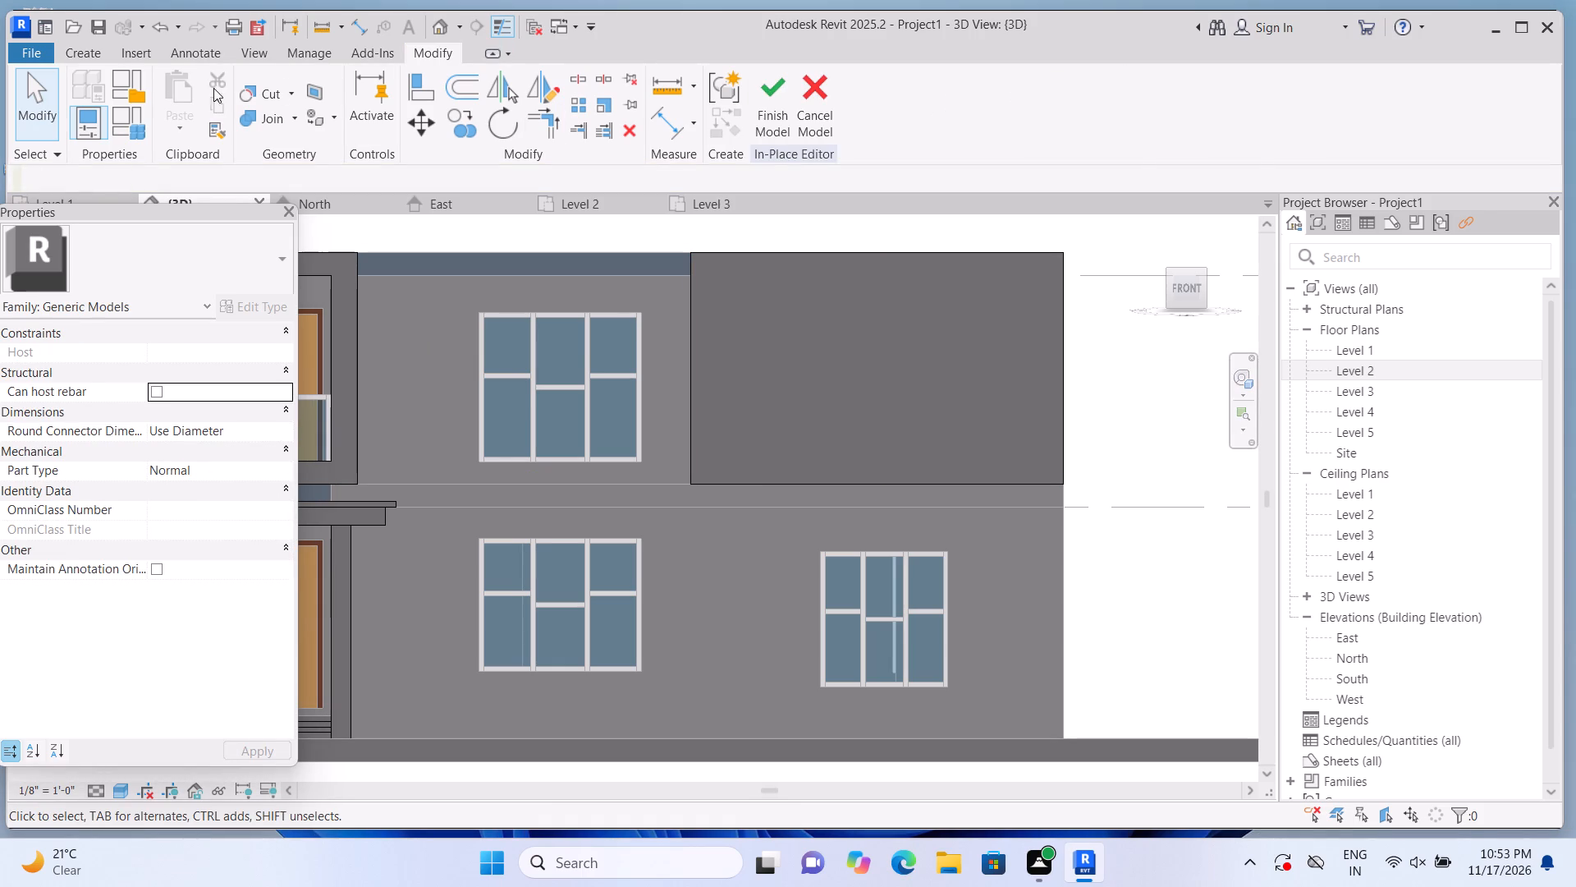
Start a void extrusion on the new block's front face and sketch a rectangle about 11'-3" by 7'-3" inside it, using a 2" offset.
{"action": "left_click", "coordinate": [87, 53]}
{"action": "left_click", "coordinate": [430, 121]}
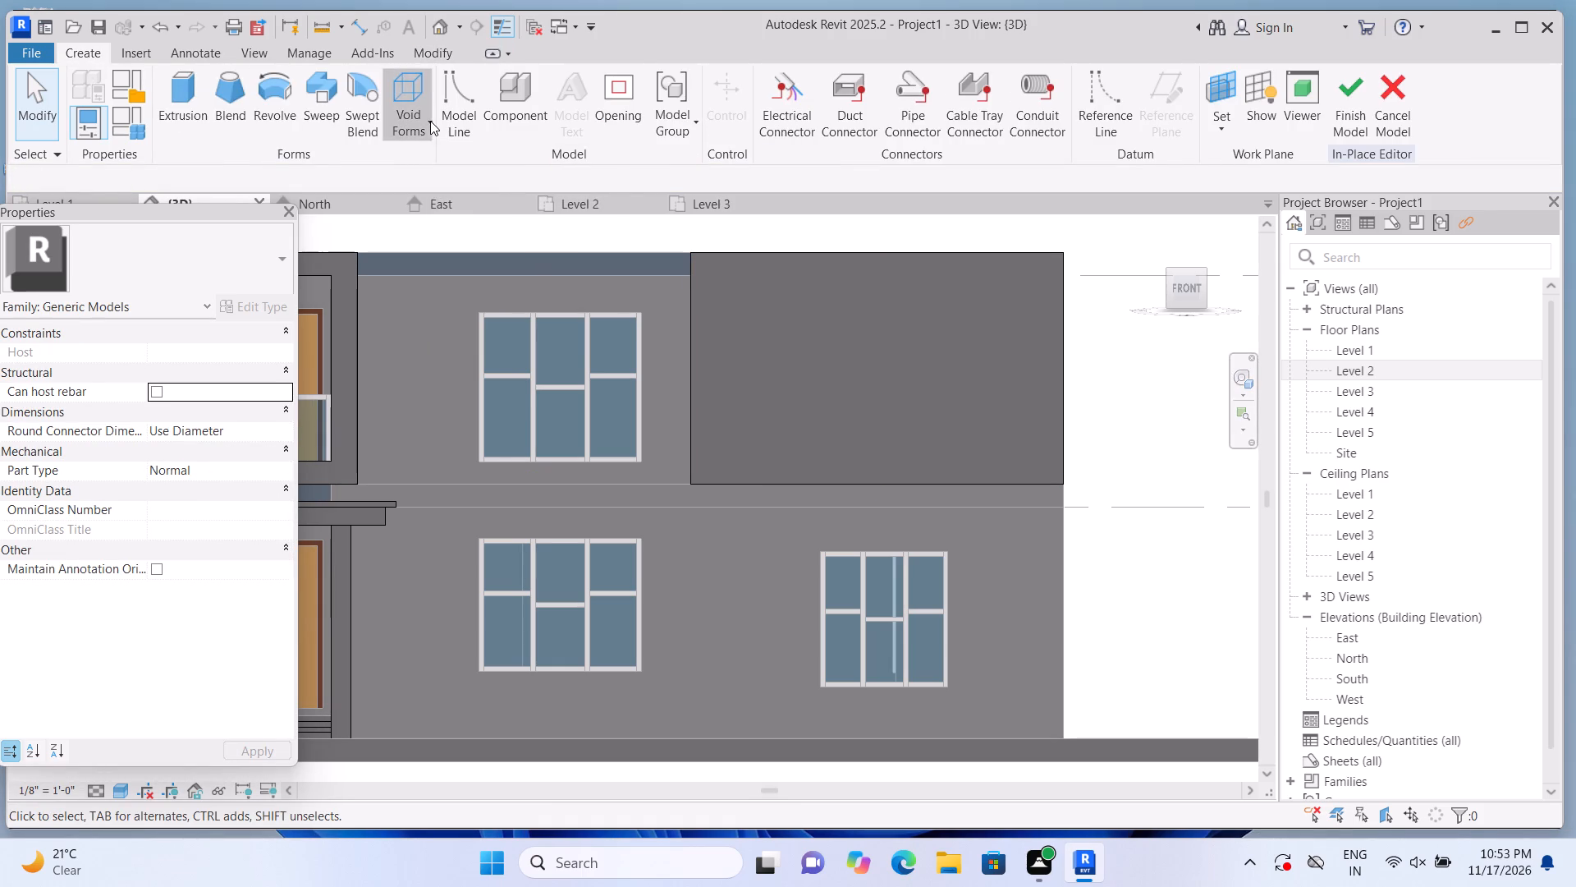
{"action": "left_click", "coordinate": [441, 167]}
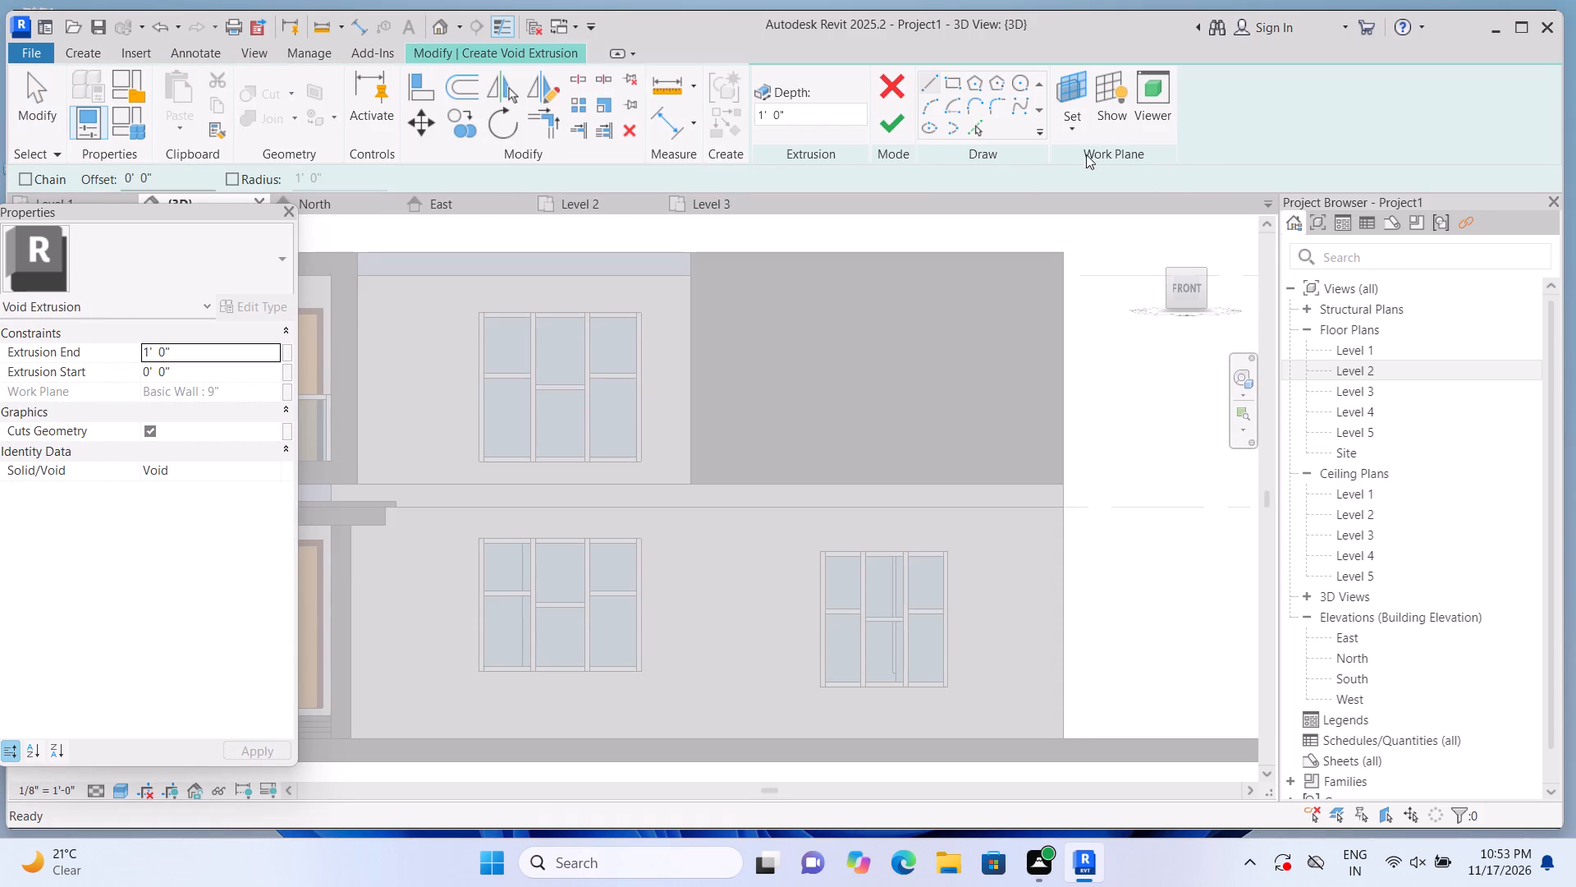
{"action": "left_click", "coordinate": [1070, 122]}
{"action": "left_click", "coordinate": [1106, 205]}
{"action": "left_click", "coordinate": [987, 310]}
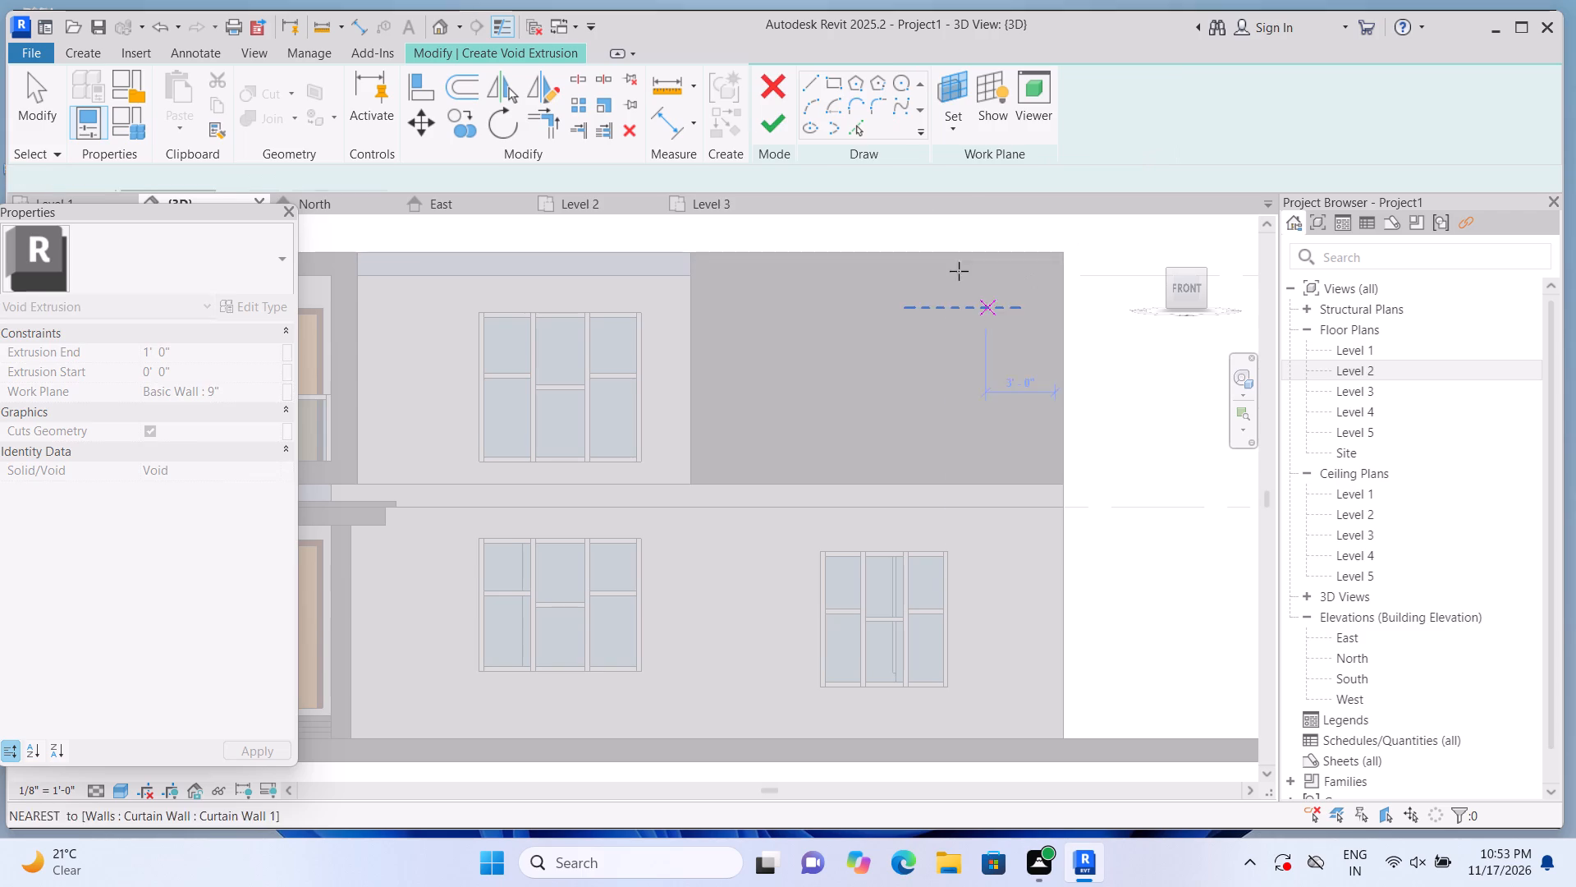
{"action": "left_click", "coordinate": [947, 85]}
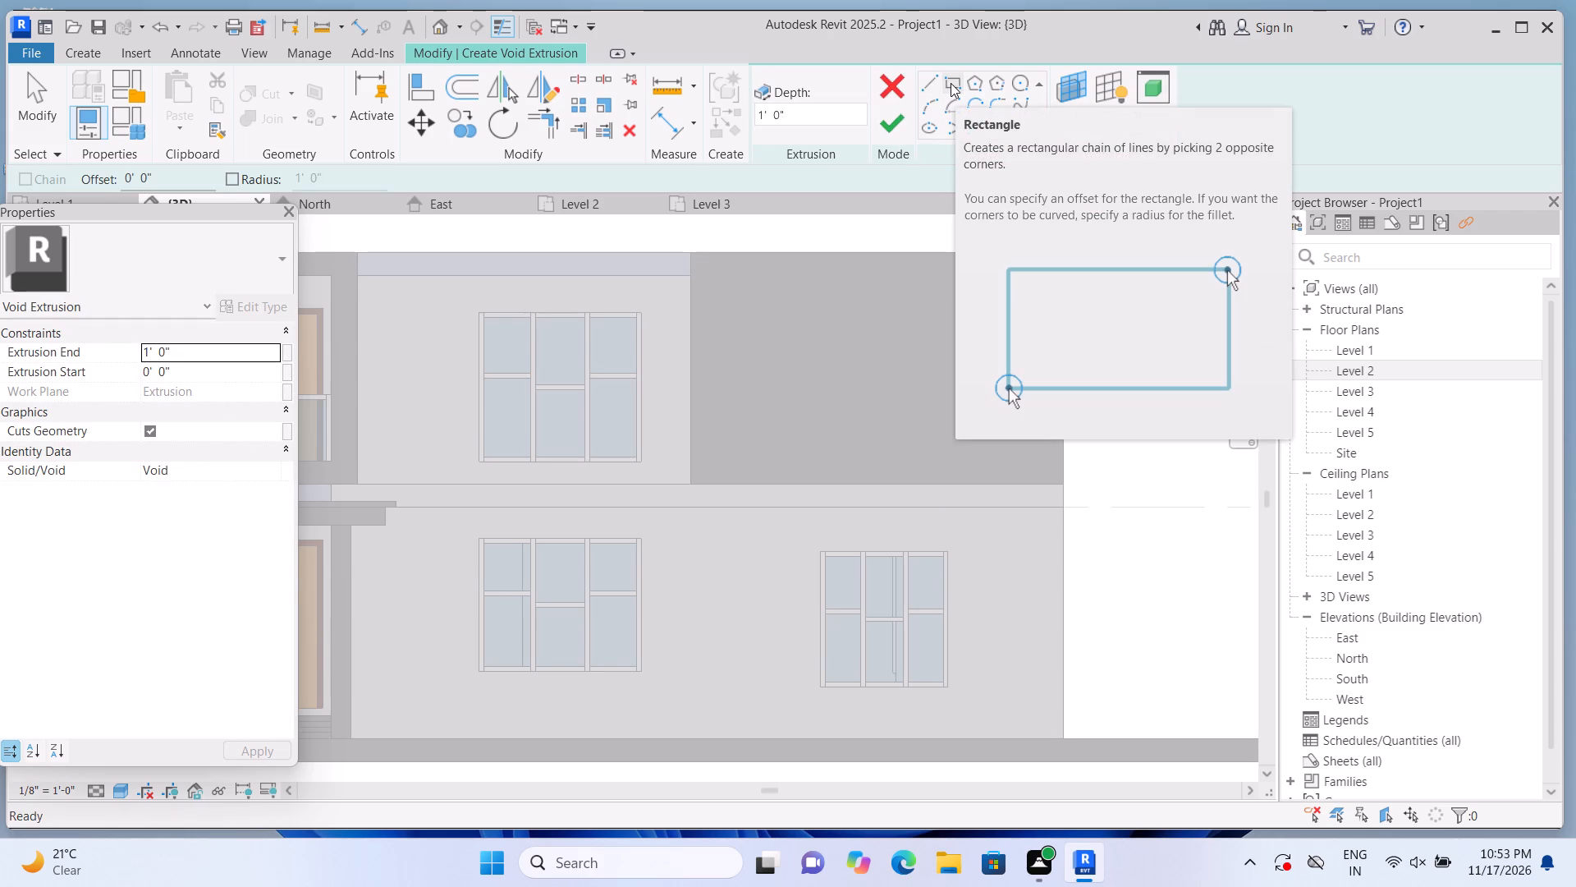
{"action": "left_click", "coordinate": [181, 176]}
{"action": "key", "text": "BackSpace"}
{"action": "key", "text": "BackSpace"}
{"action": "key", "text": "BackSpace"}
{"action": "key", "text": "BackSpace"}
{"action": "key", "text": "BackSpace"}
{"action": "key", "text": "BackSpace"}
{"action": "key", "text": "BackSpace"}
{"action": "key", "text": "BackSpace"}
{"action": "key", "text": "BackSpace"}
{"action": "key", "text": "BackSpace"}
{"action": "key", "text": "BackSpace"}
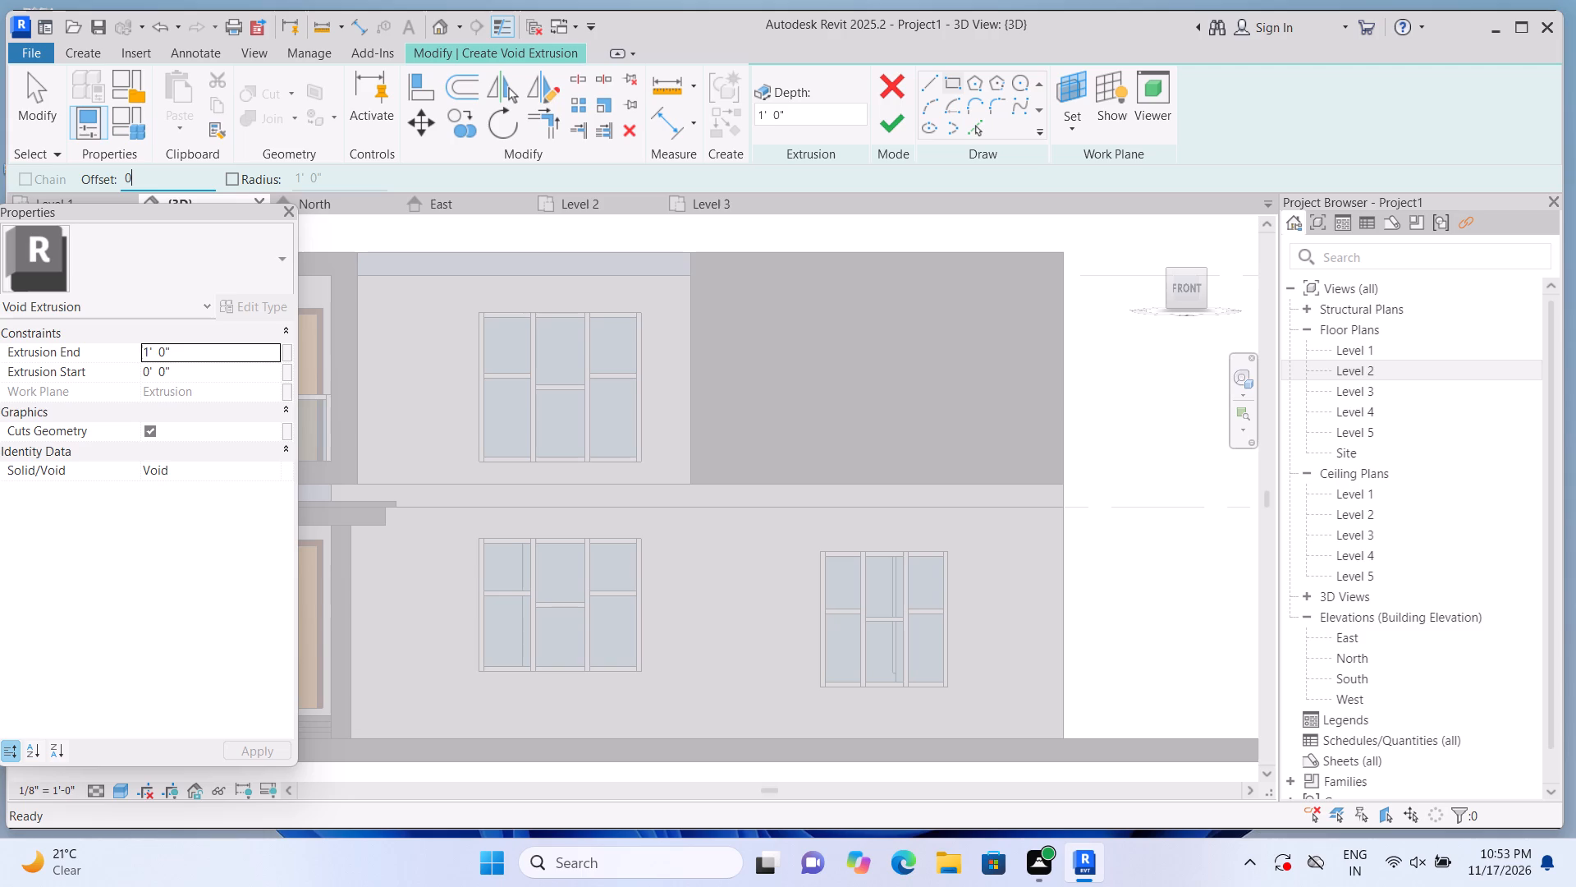
{"action": "type", "text": "2\""}
{"action": "key", "text": "Return"}
{"action": "scroll", "coordinate": [760, 320], "scroll_direction": "up", "scroll_amount": 1}
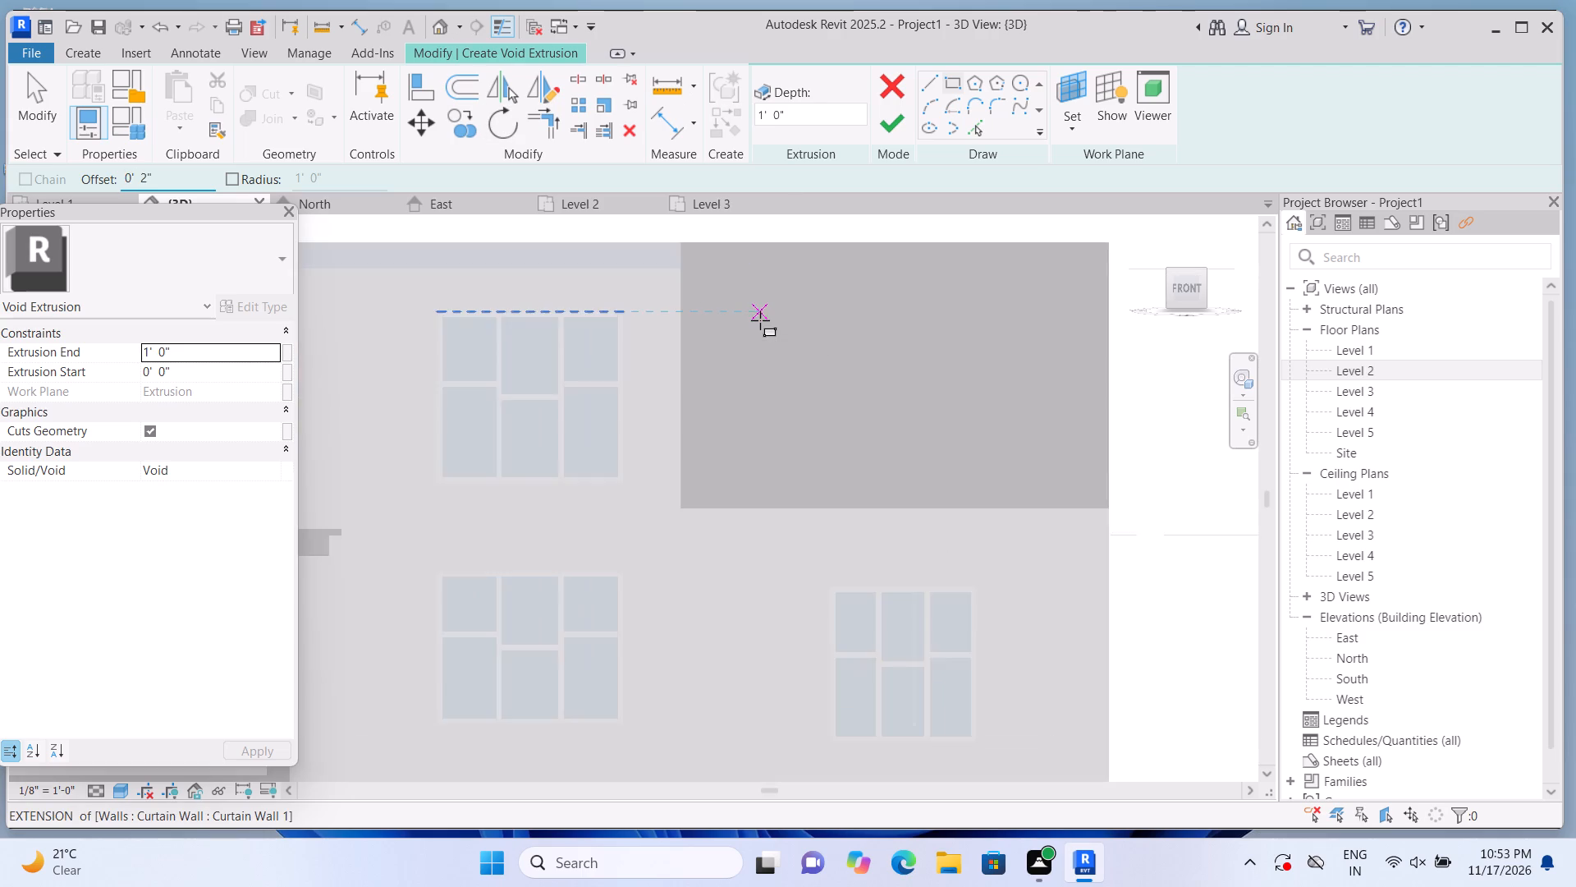
{"action": "scroll", "coordinate": [760, 320], "scroll_direction": "up", "scroll_amount": 1}
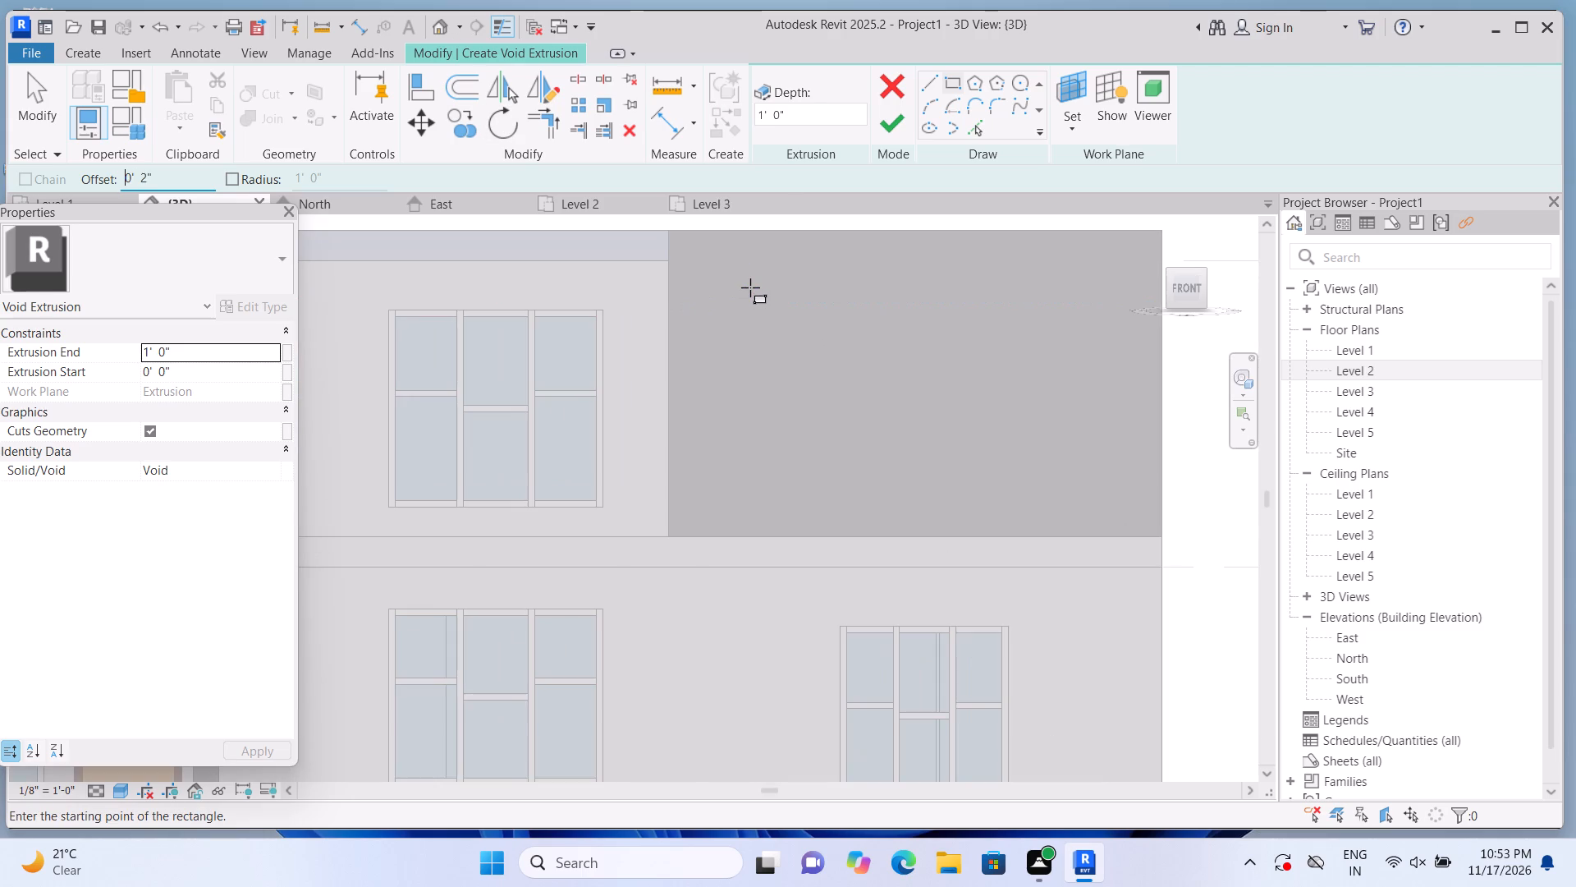
{"action": "left_click", "coordinate": [750, 287]}
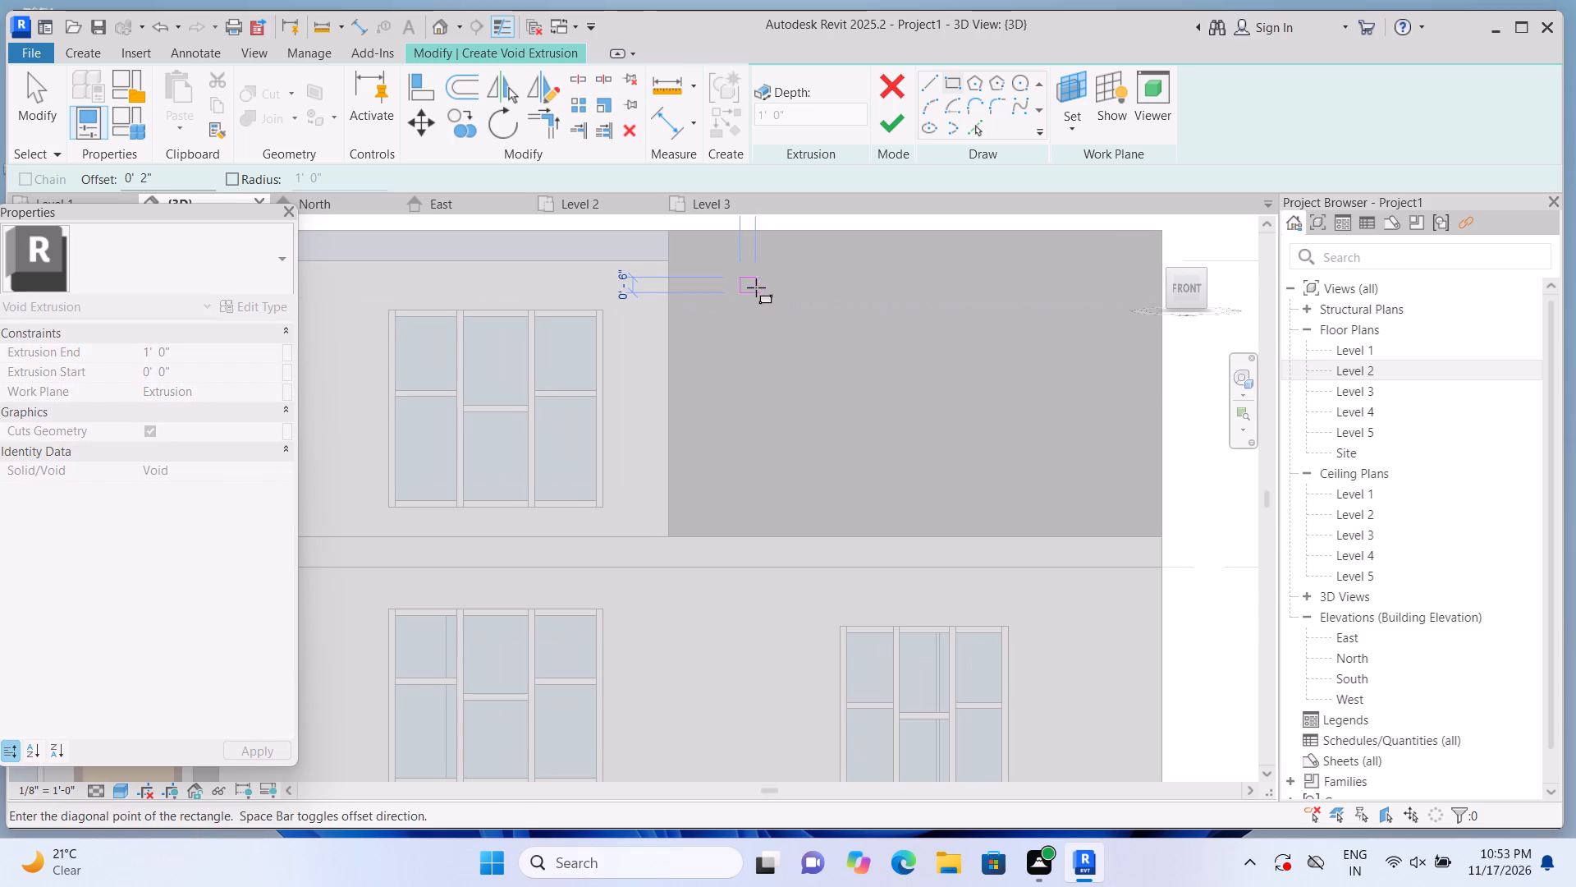
{"action": "left_click", "coordinate": [1083, 494]}
Finish the void and set its extrusion end to 2'-0" to cut the block open around the upper end window.
{"action": "left_click", "coordinate": [900, 122]}
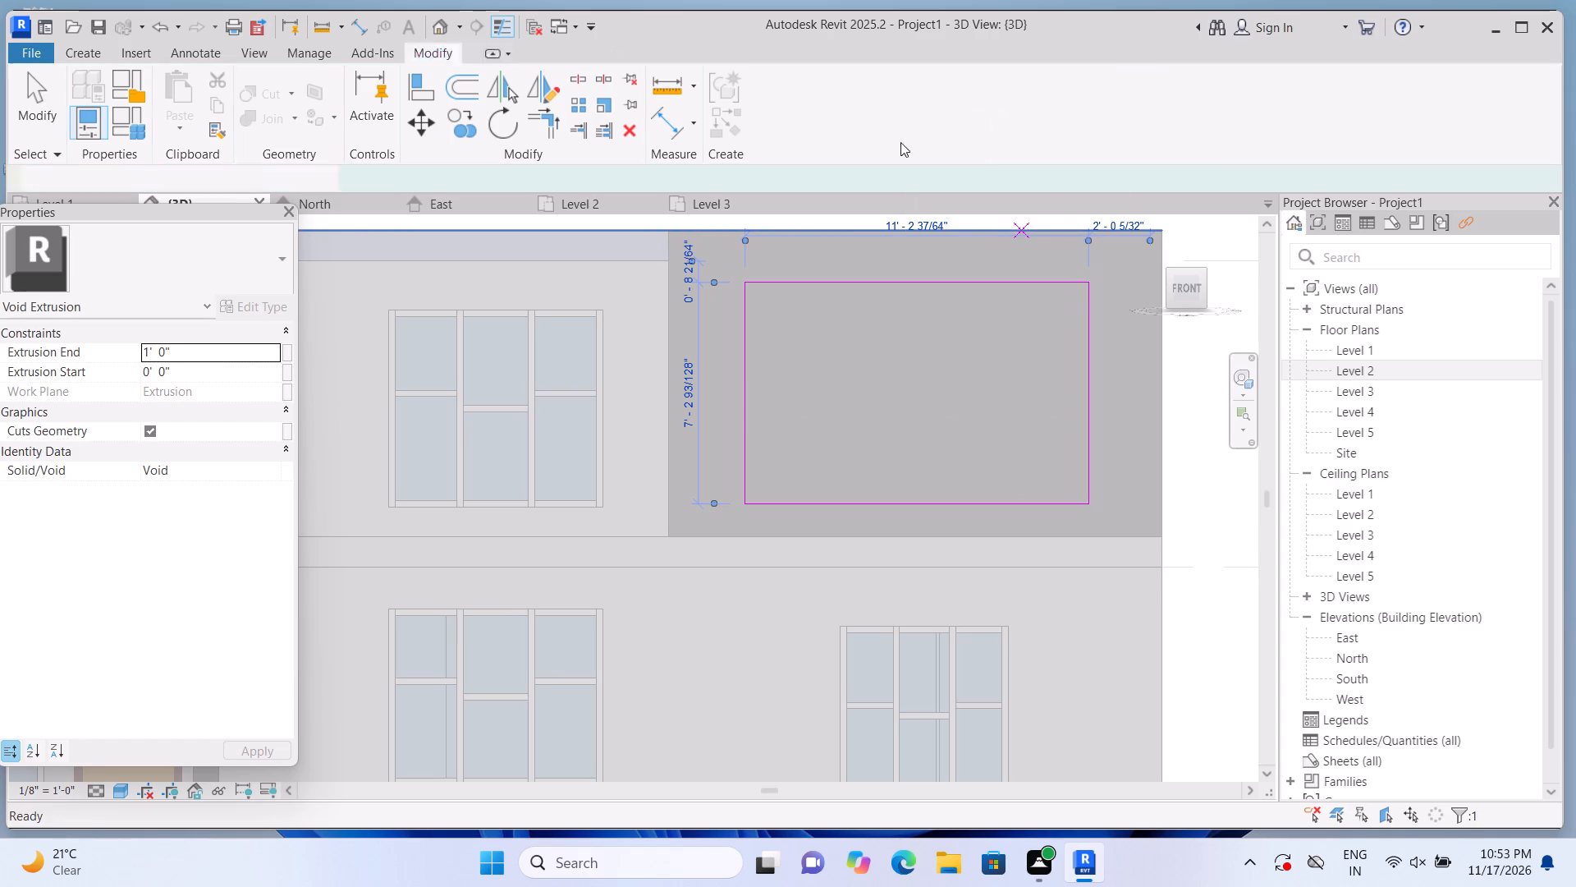
{"action": "left_click", "coordinate": [238, 343]}
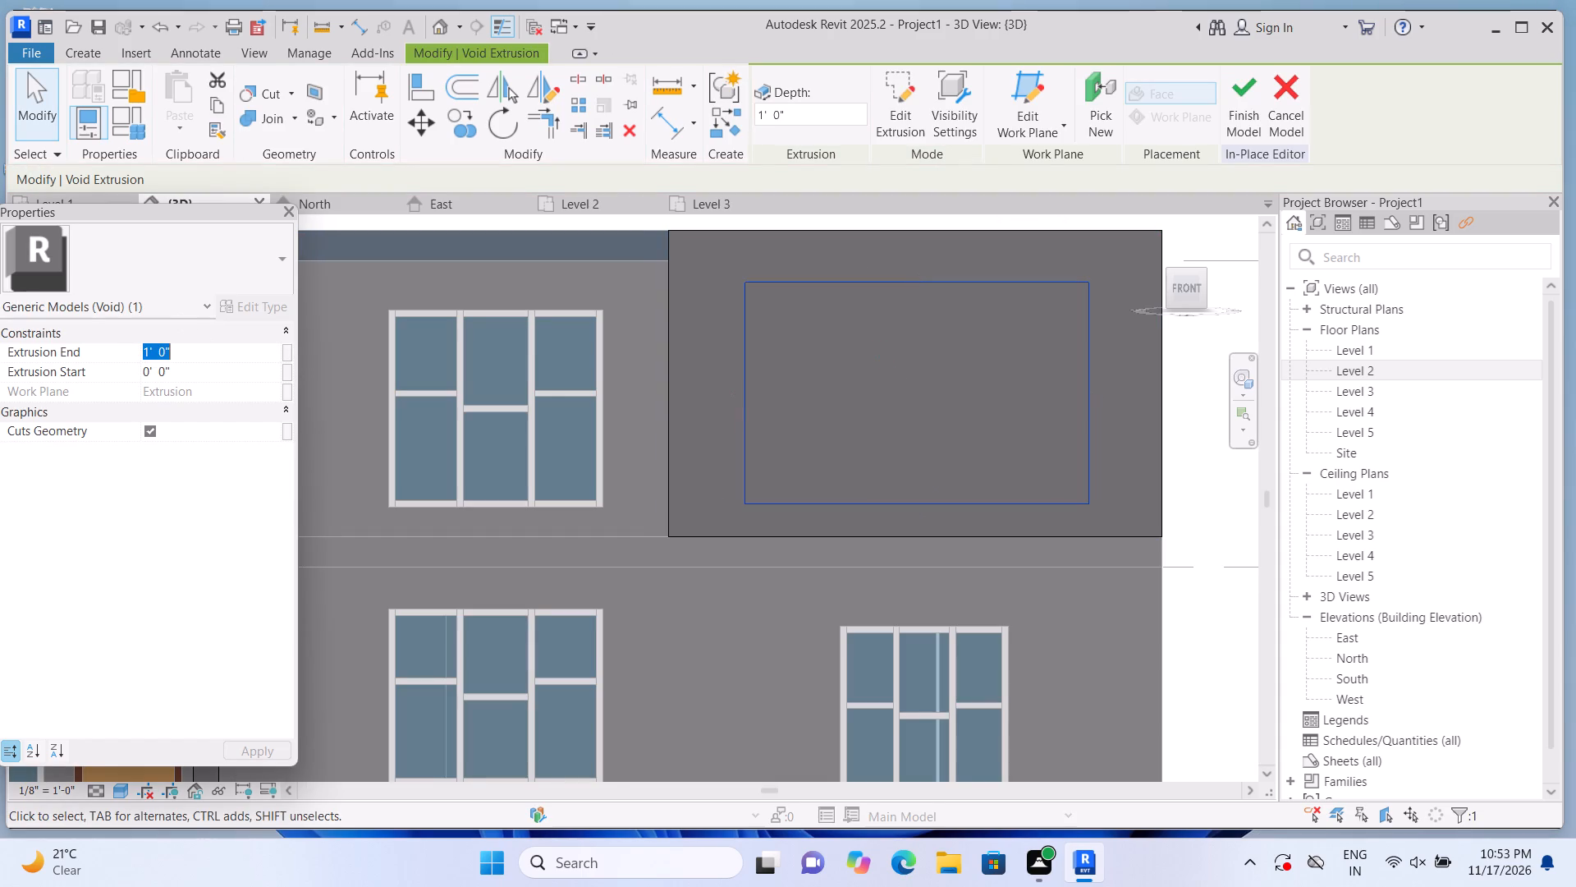
{"action": "key", "text": "BackSpace"}
{"action": "type", "text": "2'"}
{"action": "key", "text": "Return"}
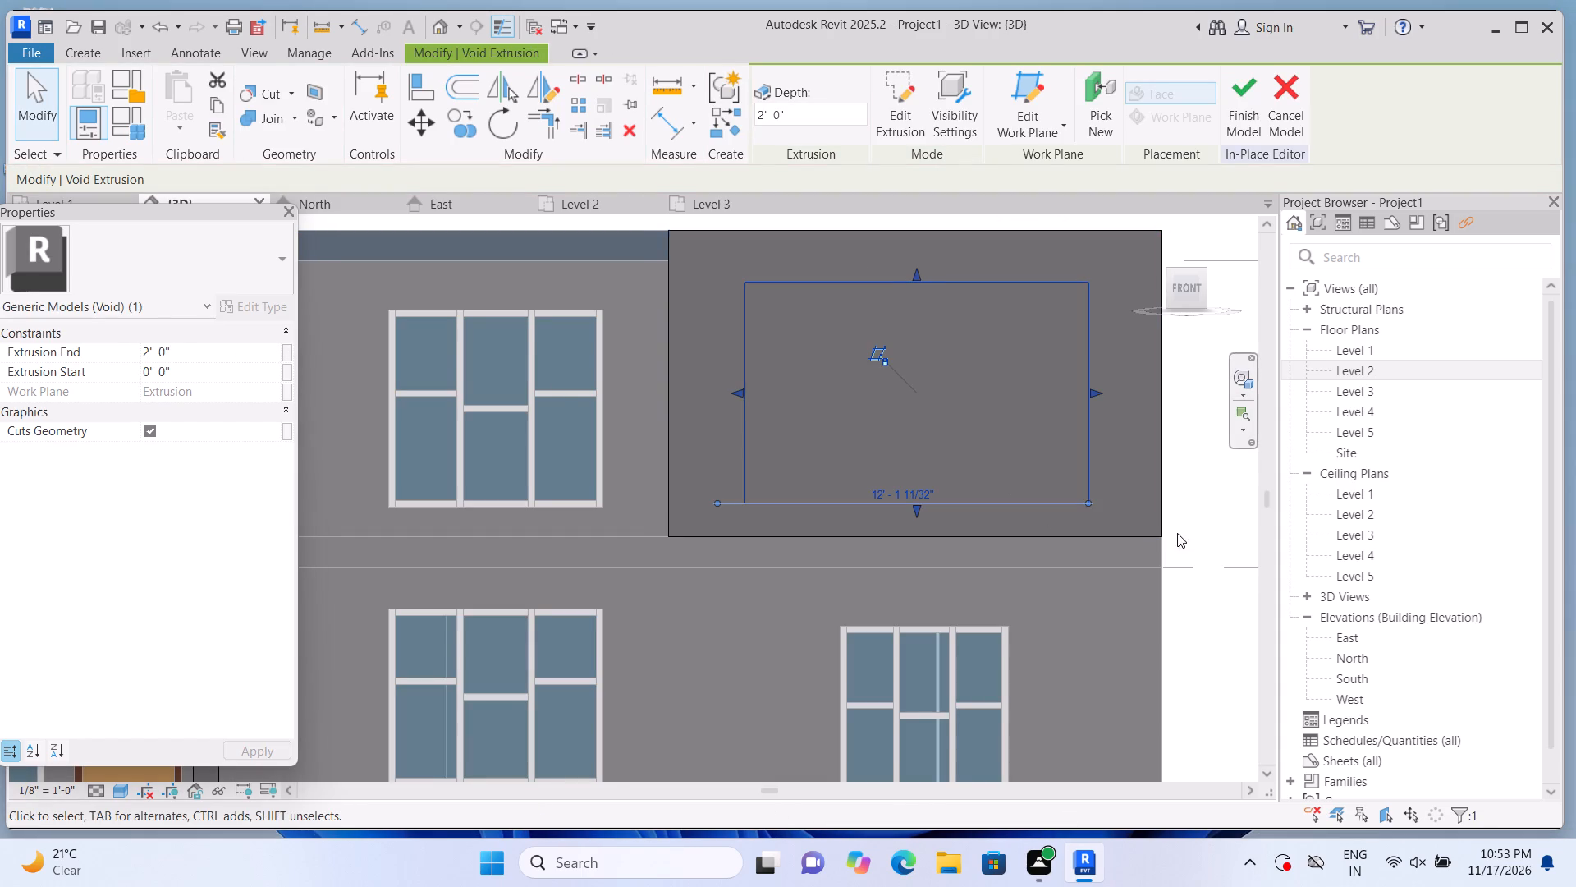
{"action": "left_click", "coordinate": [1207, 525]}
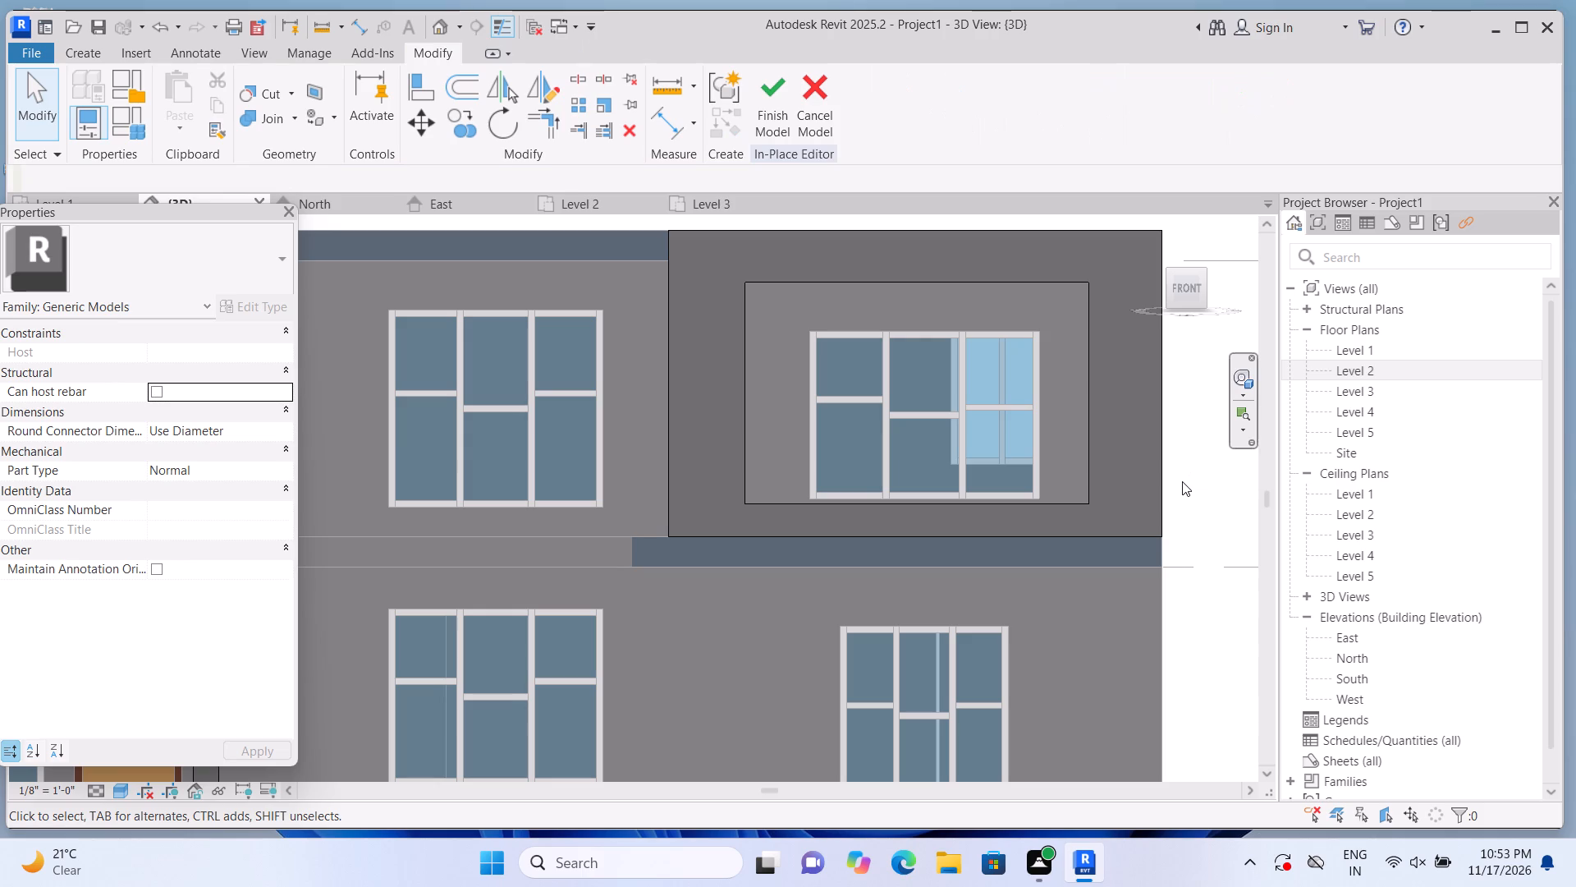
Stretch the bottom edge of the new window-surround block down to the Level 2 line.
{"action": "scroll", "coordinate": [985, 491], "scroll_direction": "up", "scroll_amount": 2}
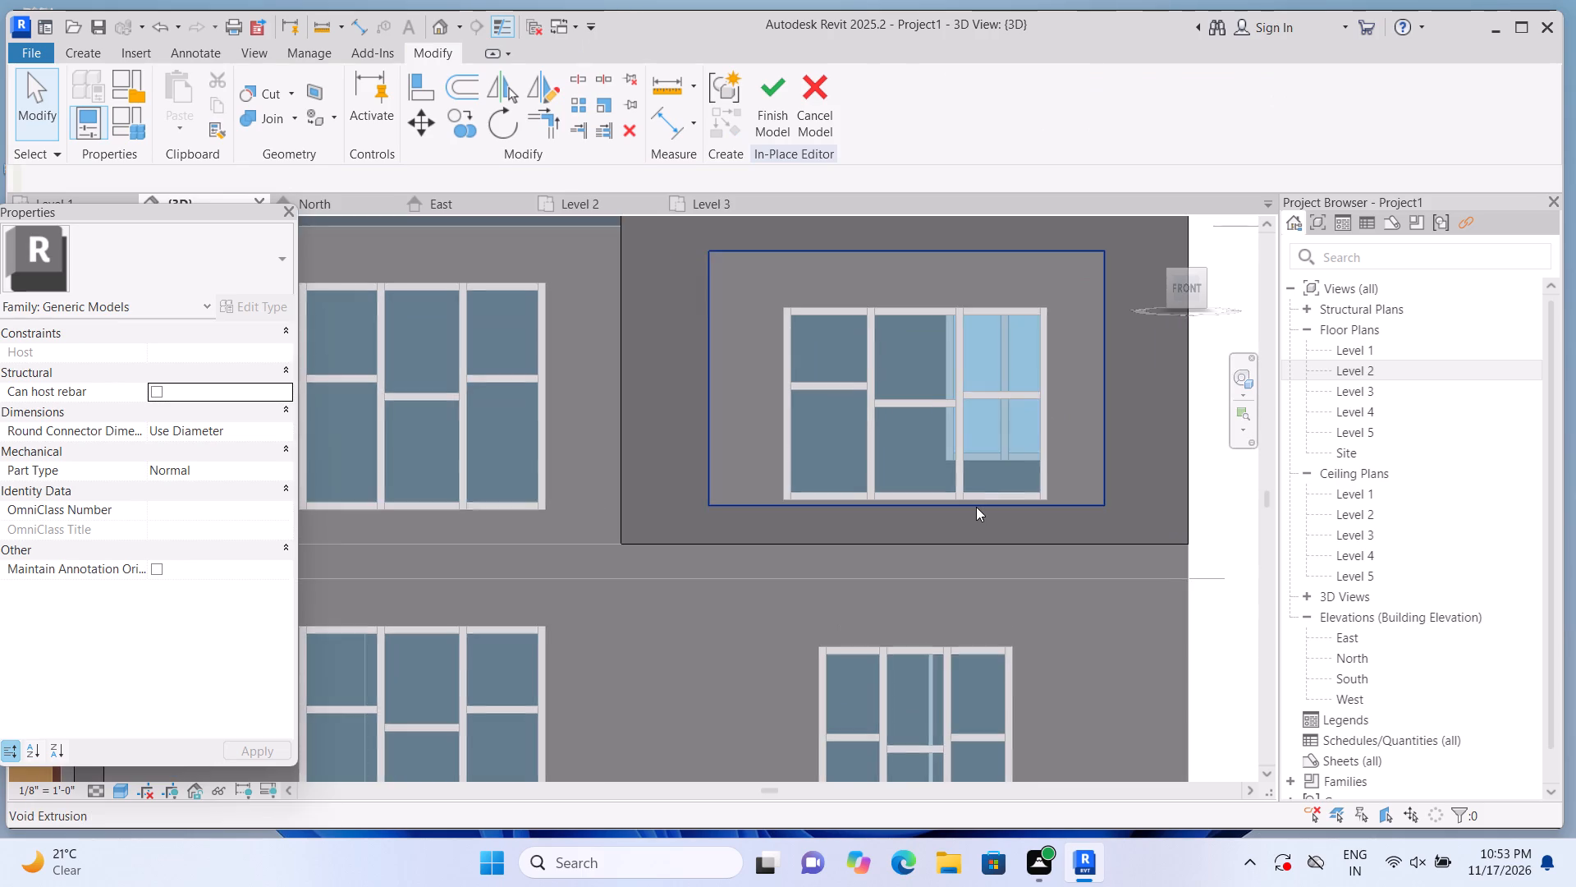
{"action": "scroll", "coordinate": [976, 507], "scroll_direction": "up", "scroll_amount": 1}
{"action": "scroll", "coordinate": [972, 518], "scroll_direction": "down", "scroll_amount": 1}
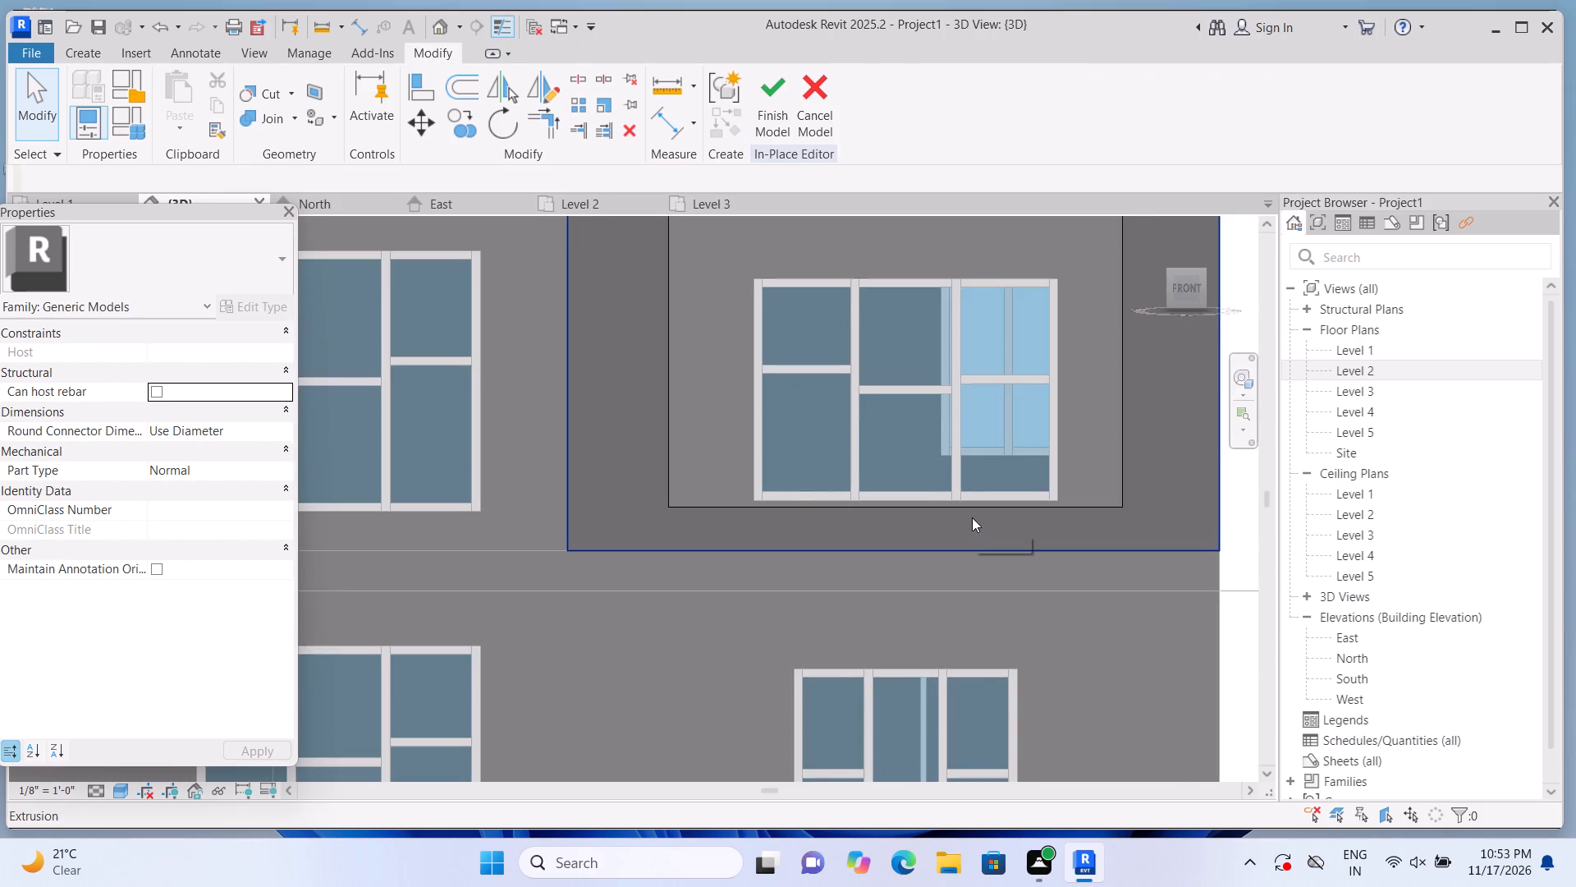
{"action": "scroll", "coordinate": [972, 517], "scroll_direction": "down", "scroll_amount": 2}
{"action": "scroll", "coordinate": [958, 529], "scroll_direction": "up", "scroll_amount": 2}
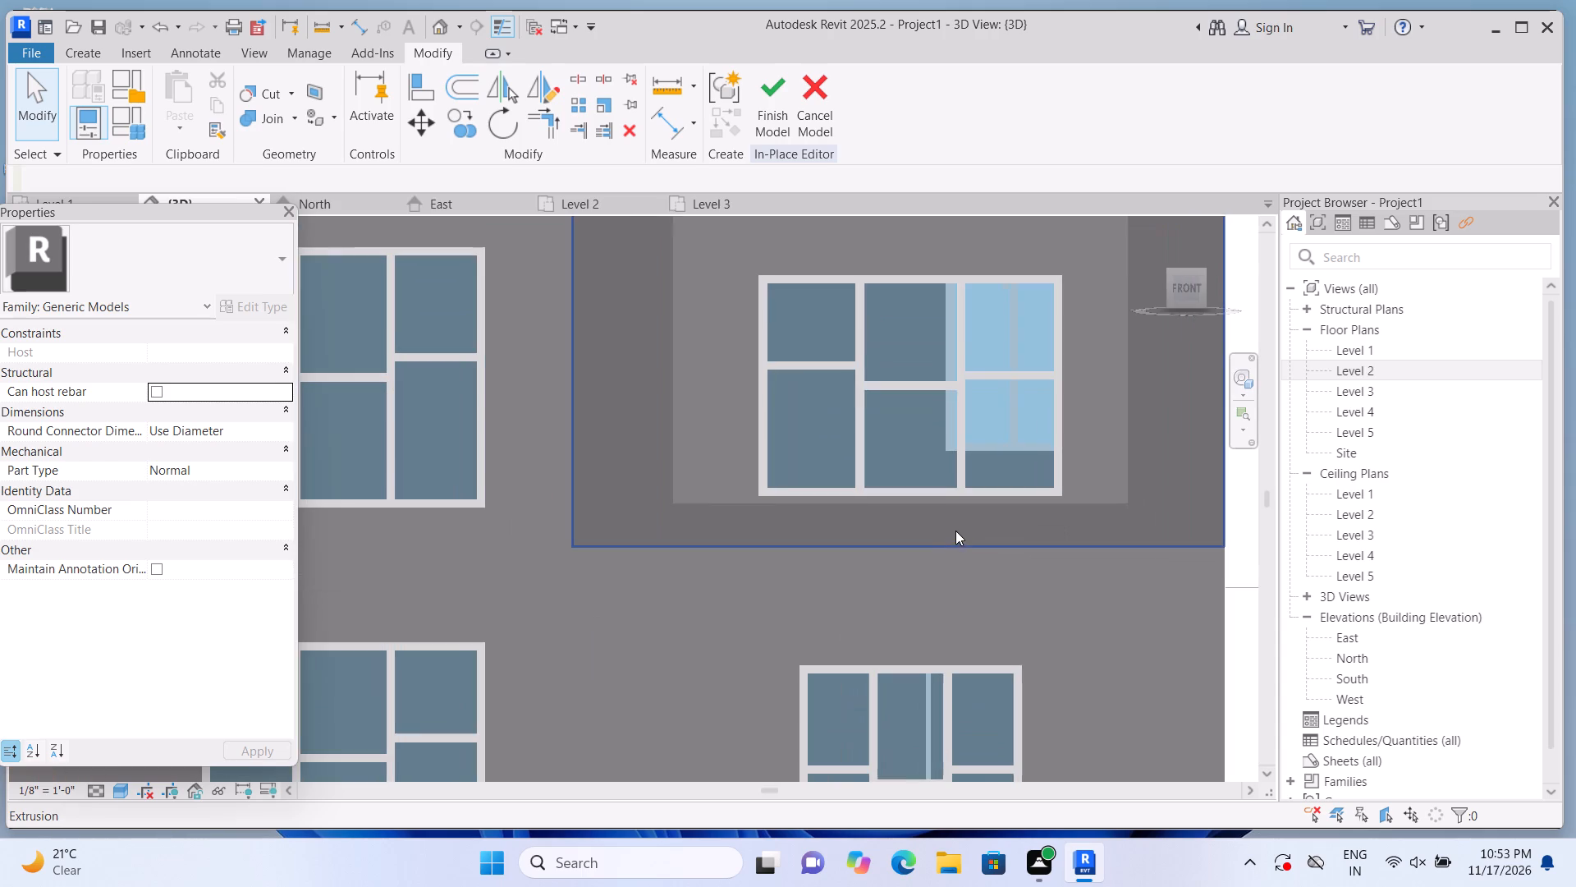
{"action": "left_click", "coordinate": [950, 544]}
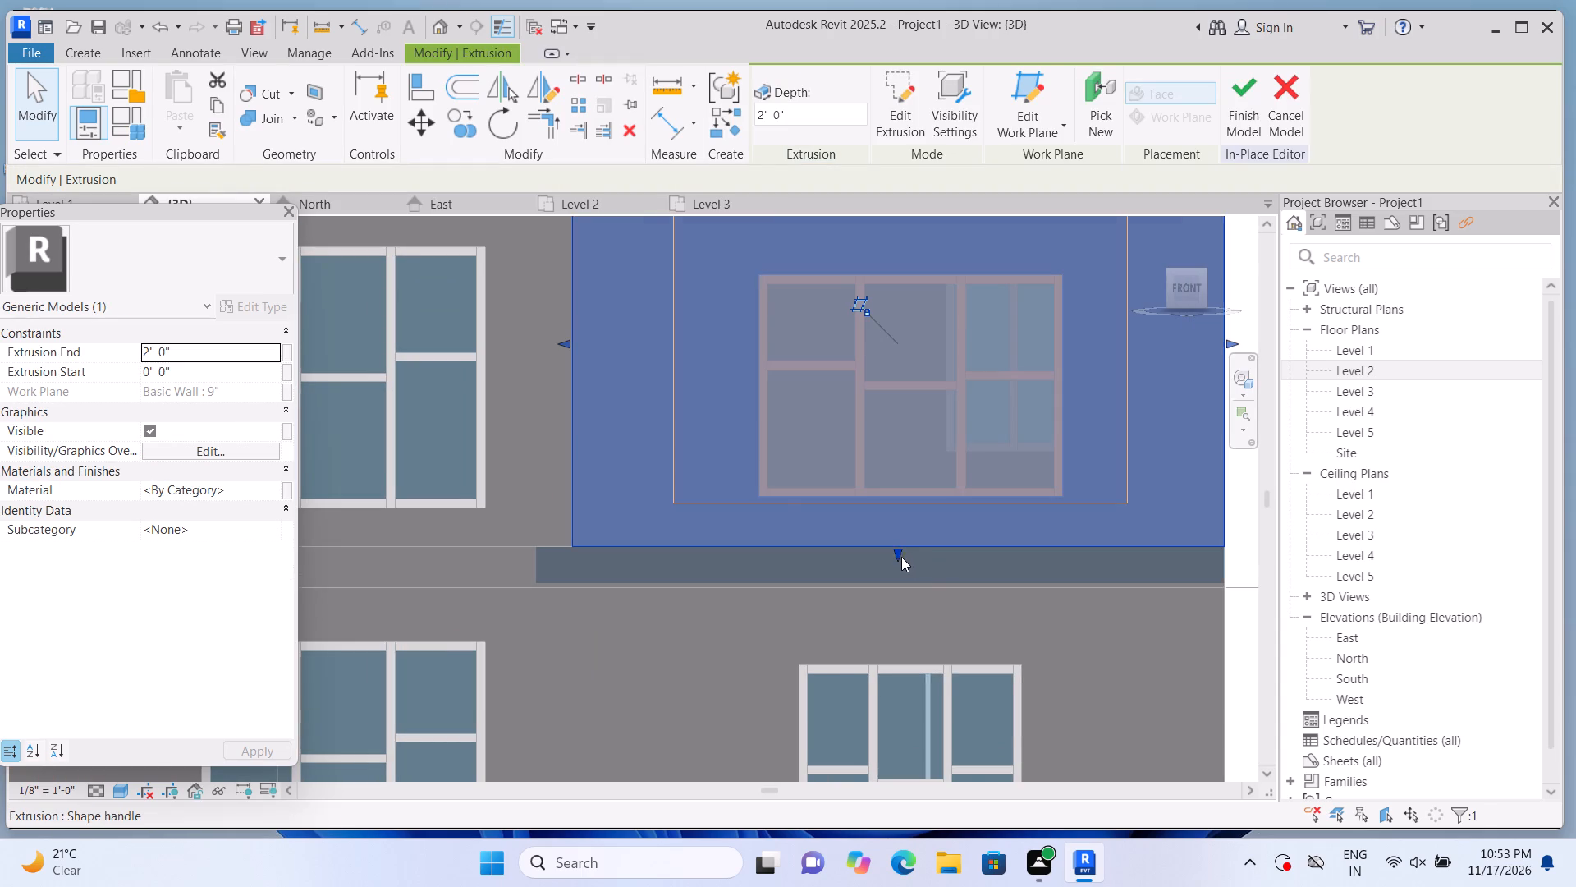
{"action": "scroll", "coordinate": [901, 557], "scroll_direction": "down", "scroll_amount": 2}
{"action": "left_click", "coordinate": [1175, 640]}
{"action": "left_click", "coordinate": [995, 554]}
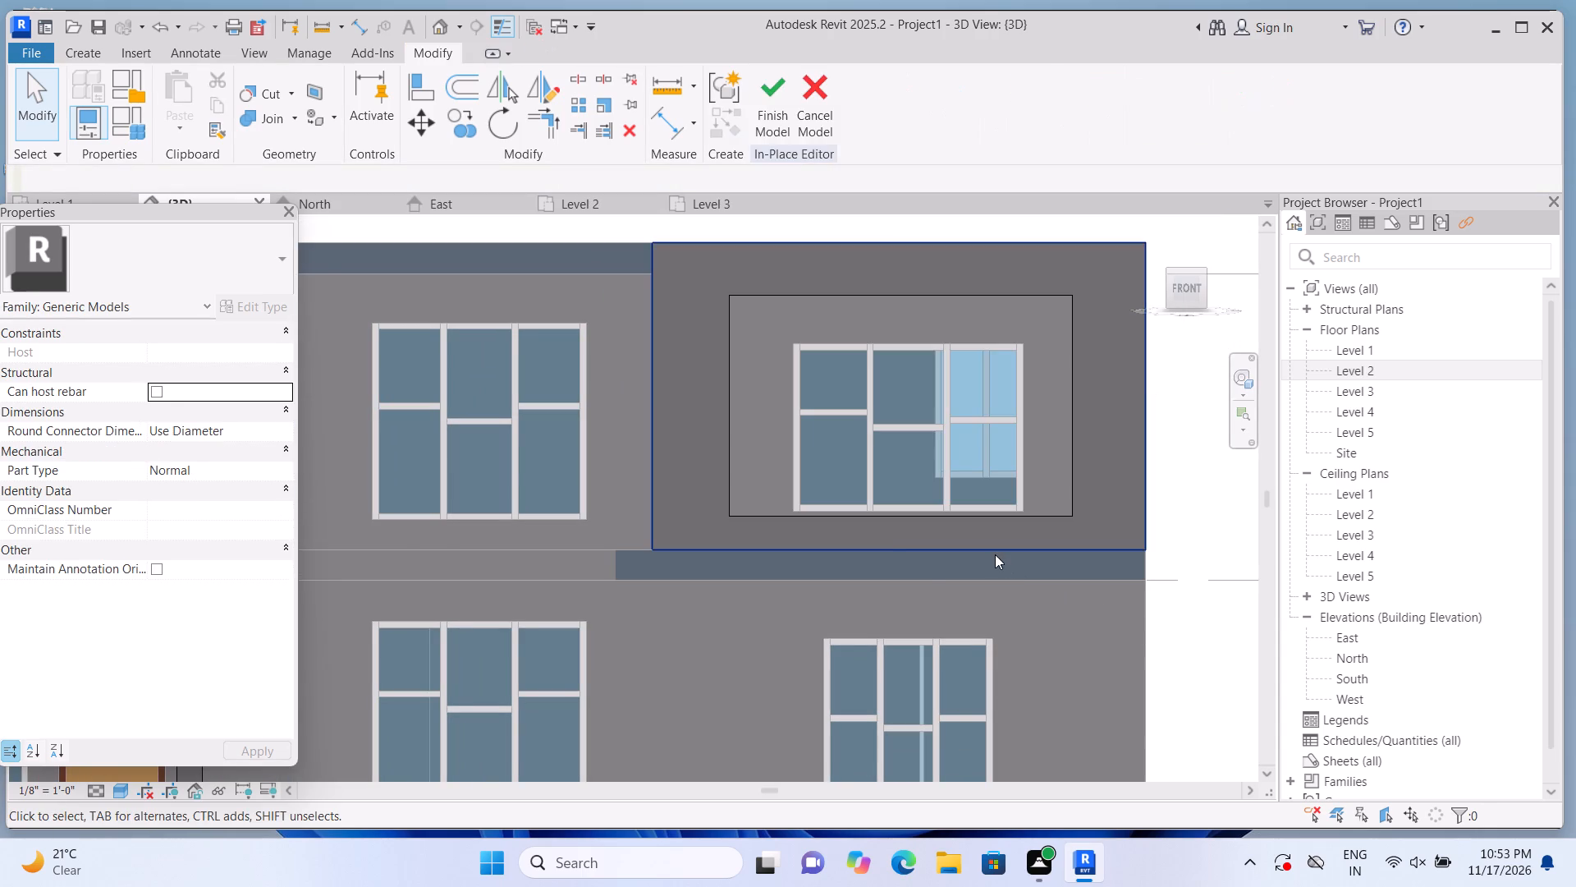
{"action": "scroll", "coordinate": [924, 563], "scroll_direction": "up", "scroll_amount": 1}
{"action": "left_click_drag", "start_coordinate": [896, 548], "coordinate": [899, 581]}
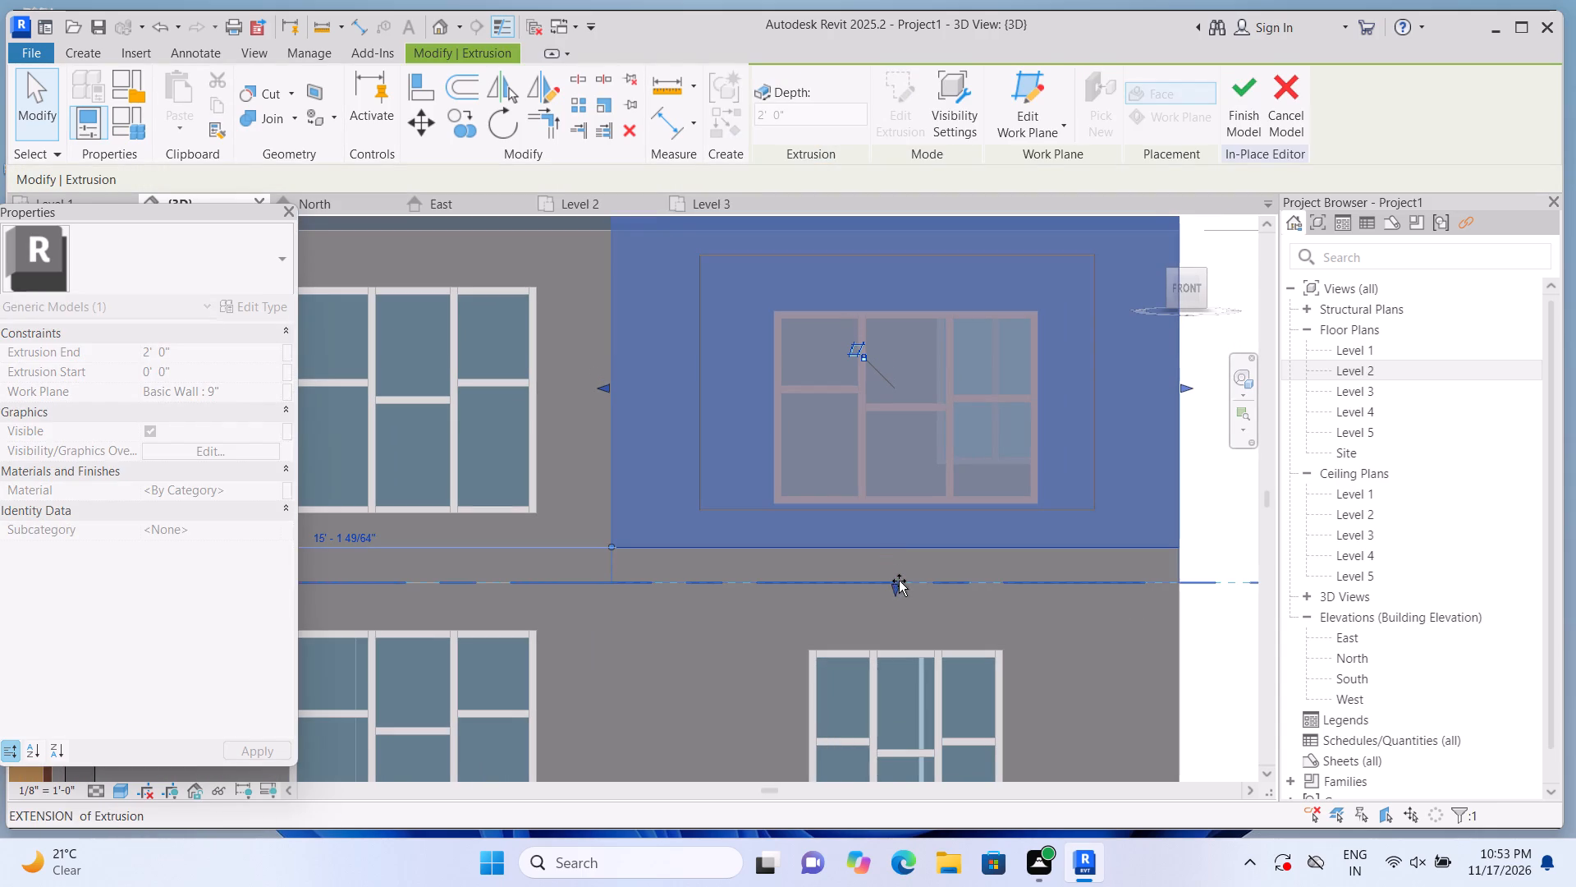
{"action": "left_click_drag", "start_coordinate": [899, 581], "coordinate": [902, 586]}
{"action": "scroll", "coordinate": [900, 581], "scroll_direction": "down", "scroll_amount": 2}
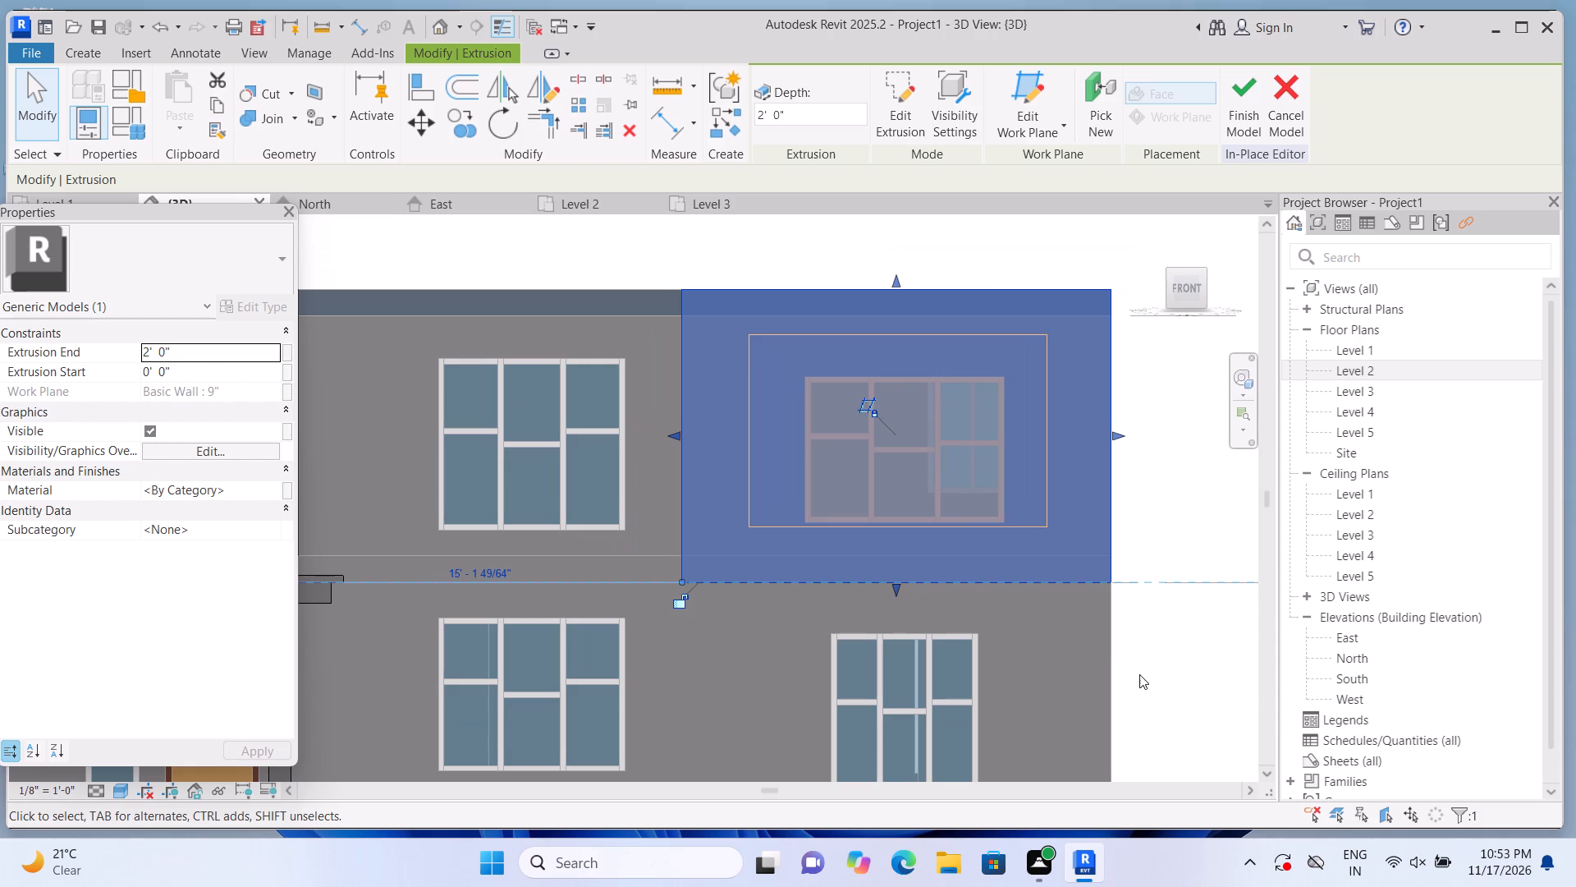
{"action": "left_click", "coordinate": [1145, 669]}
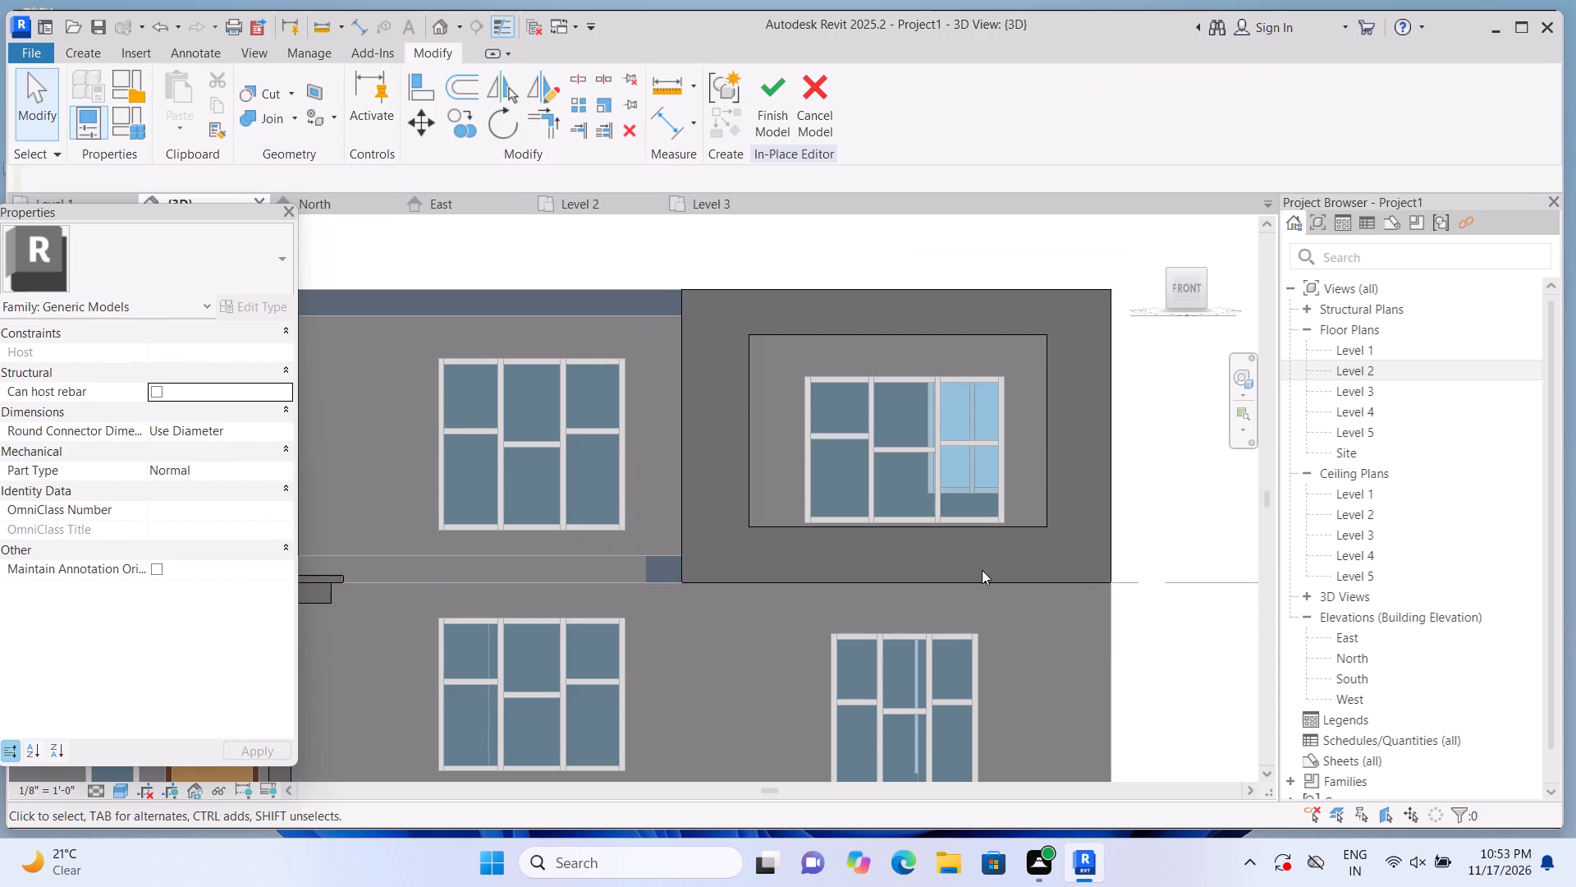
Stretch the bottom edge of the upper window surround's void slightly down toward the block's lower edge.
{"action": "scroll", "coordinate": [957, 563], "scroll_direction": "up", "scroll_amount": 1}
{"action": "left_click", "coordinate": [937, 535]}
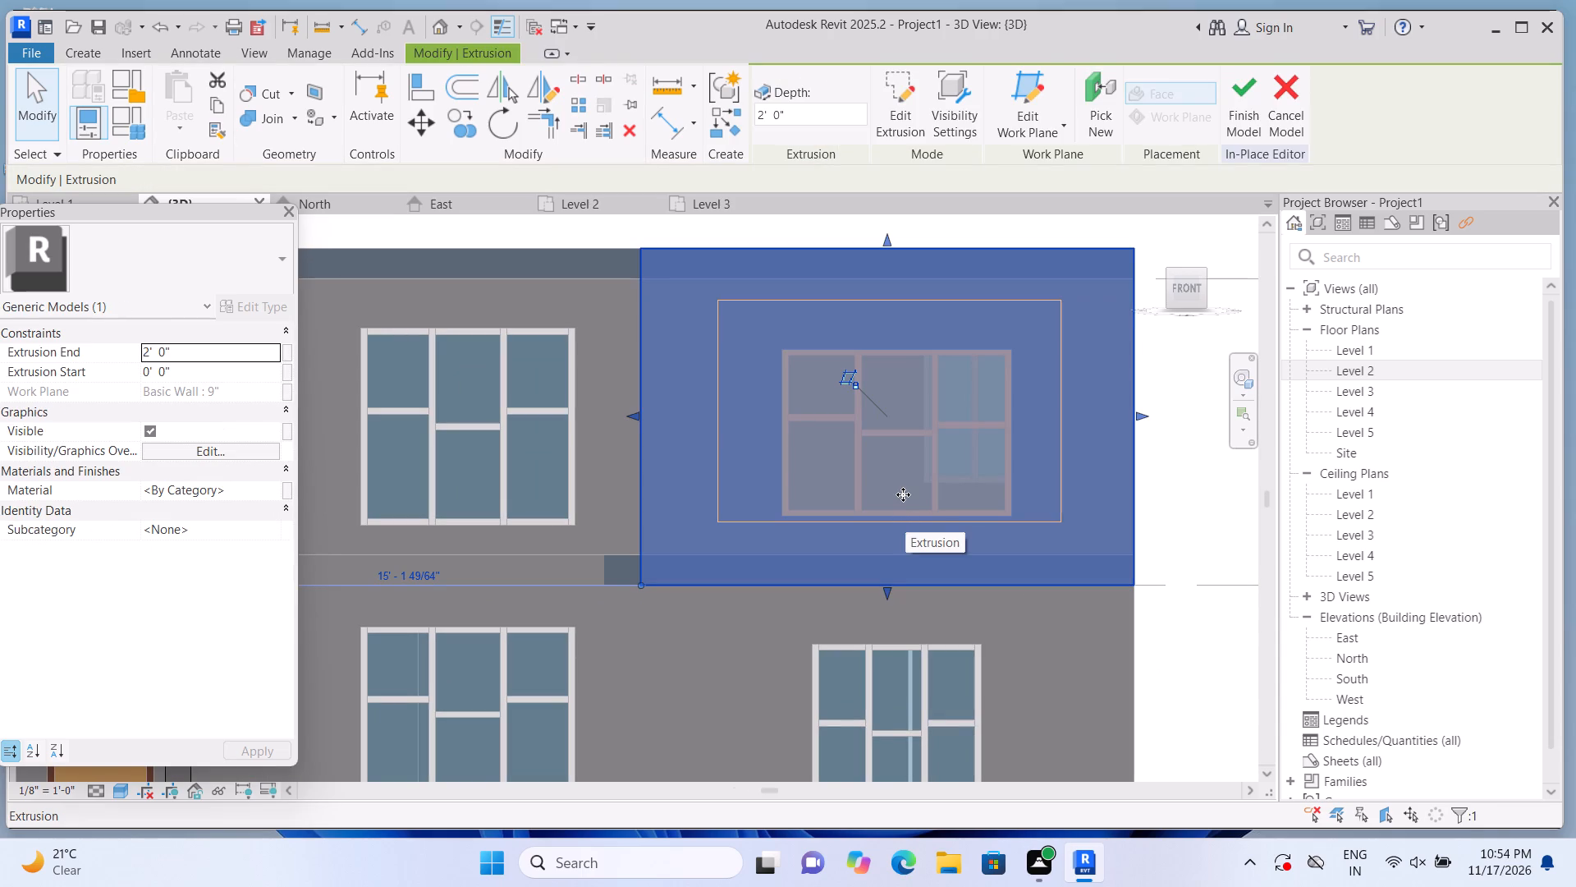
{"action": "left_click", "coordinate": [903, 494]}
{"action": "left_click", "coordinate": [1172, 578]}
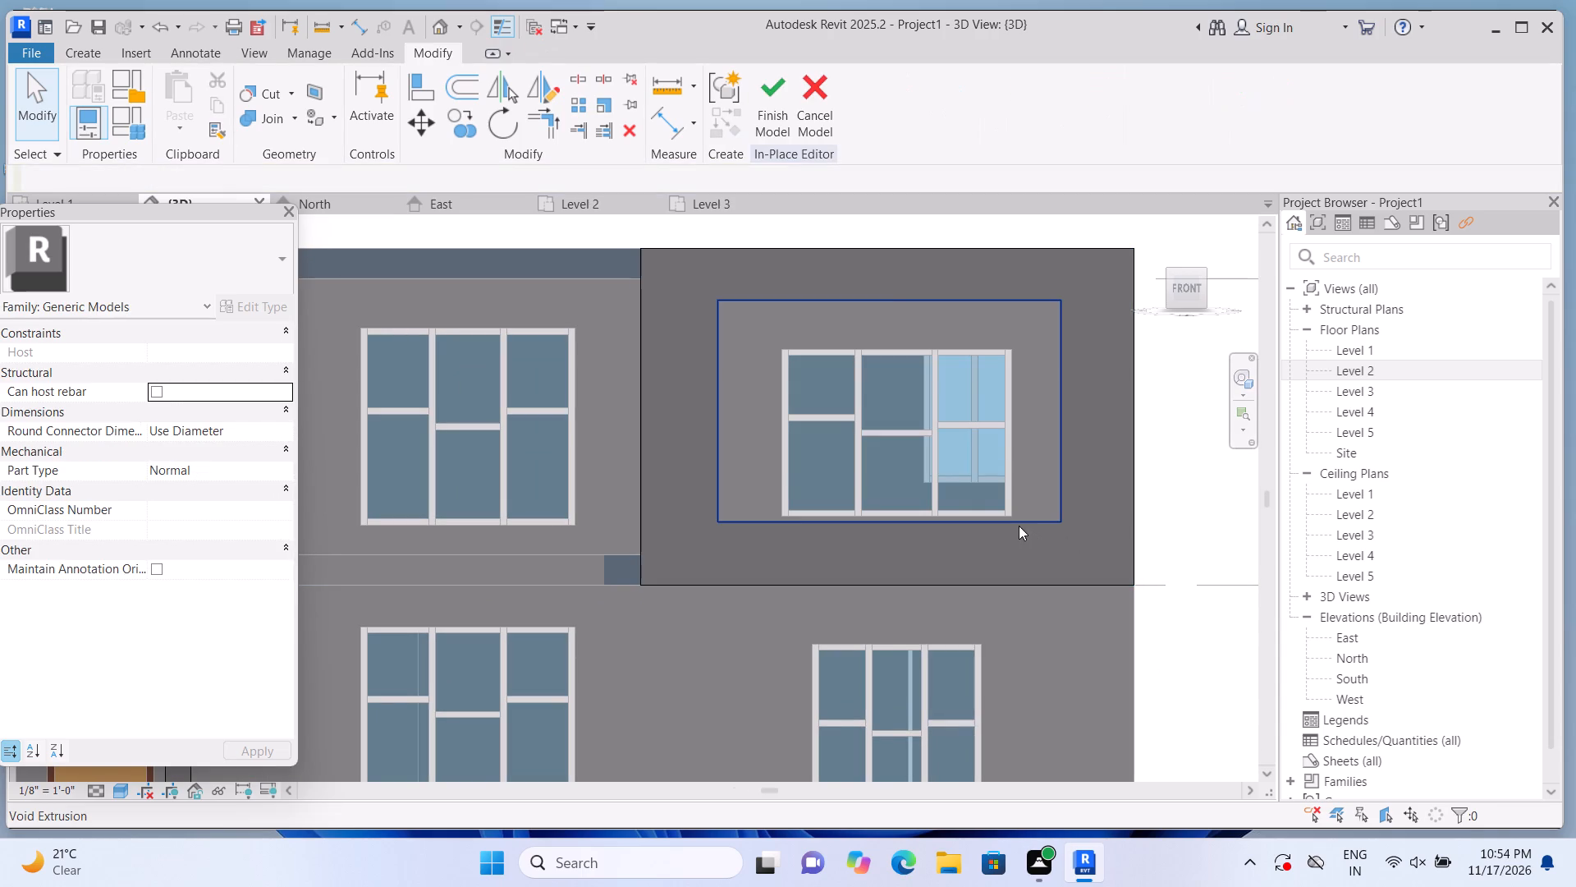
{"action": "left_click", "coordinate": [1019, 526]}
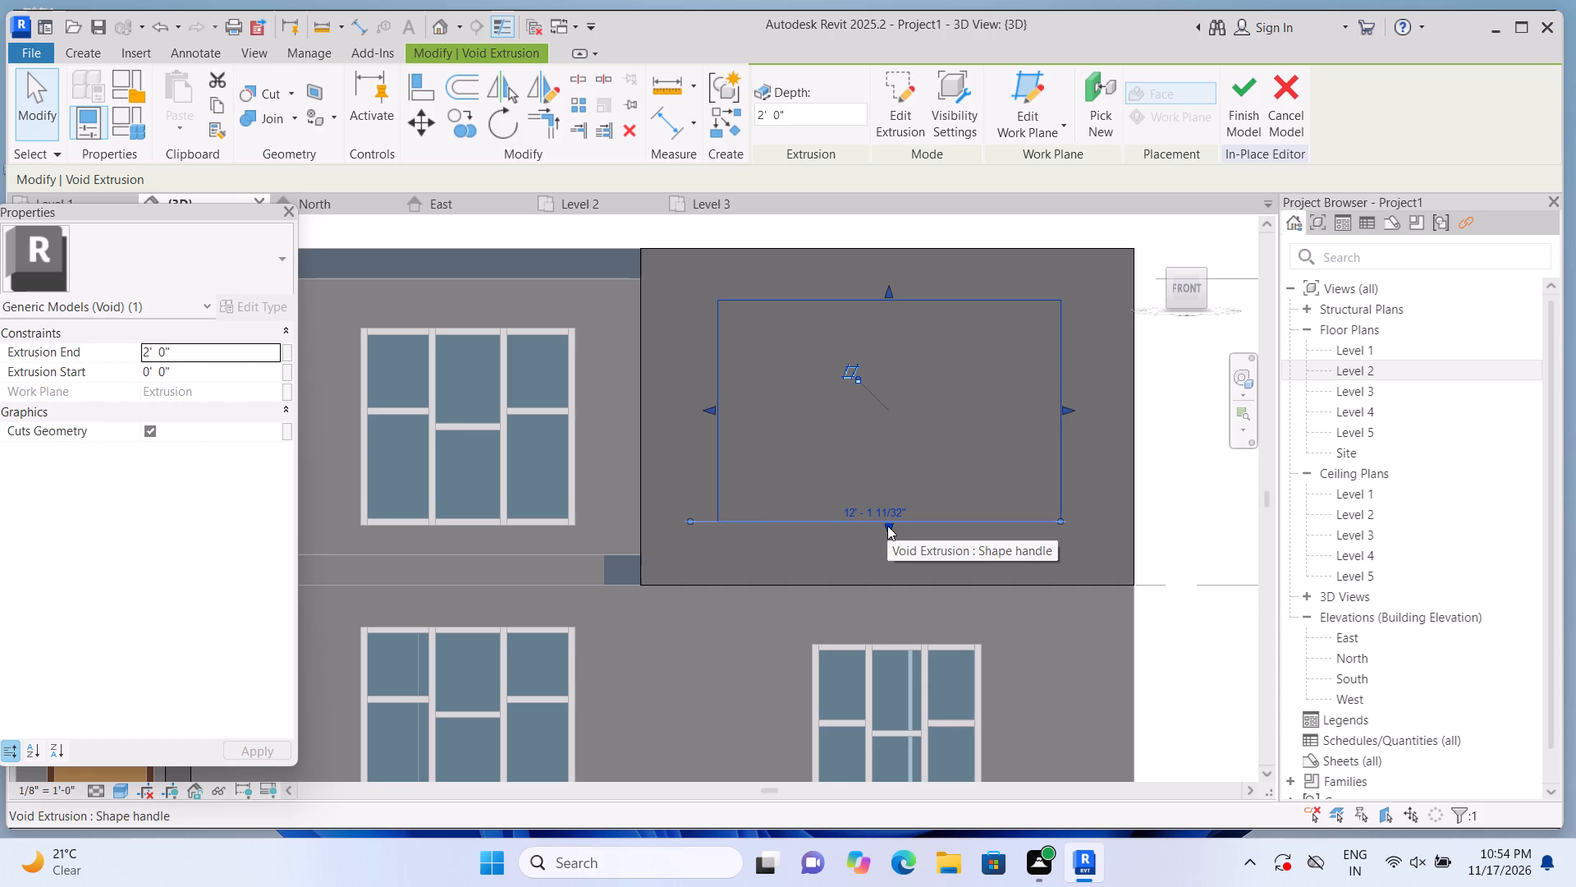
{"action": "left_click_drag", "start_coordinate": [887, 526], "coordinate": [893, 542]}
{"action": "left_click", "coordinate": [1166, 539]}
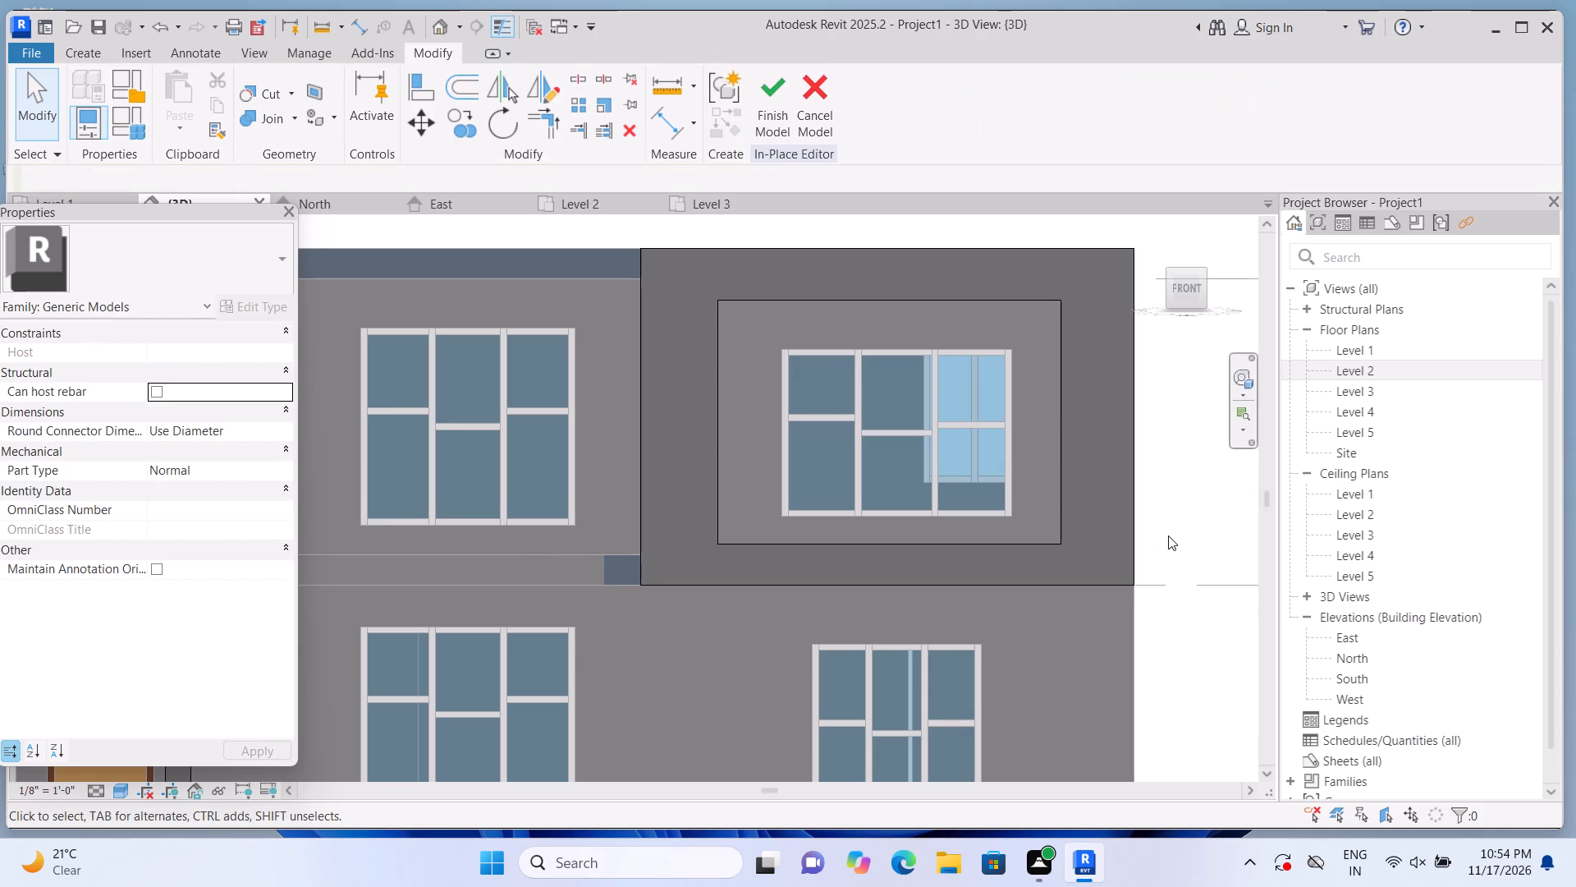
Examine the adjusted window surround and the whole front facade from the isometric and front views.
{"action": "scroll", "coordinate": [1147, 520], "scroll_direction": "down", "scroll_amount": 3}
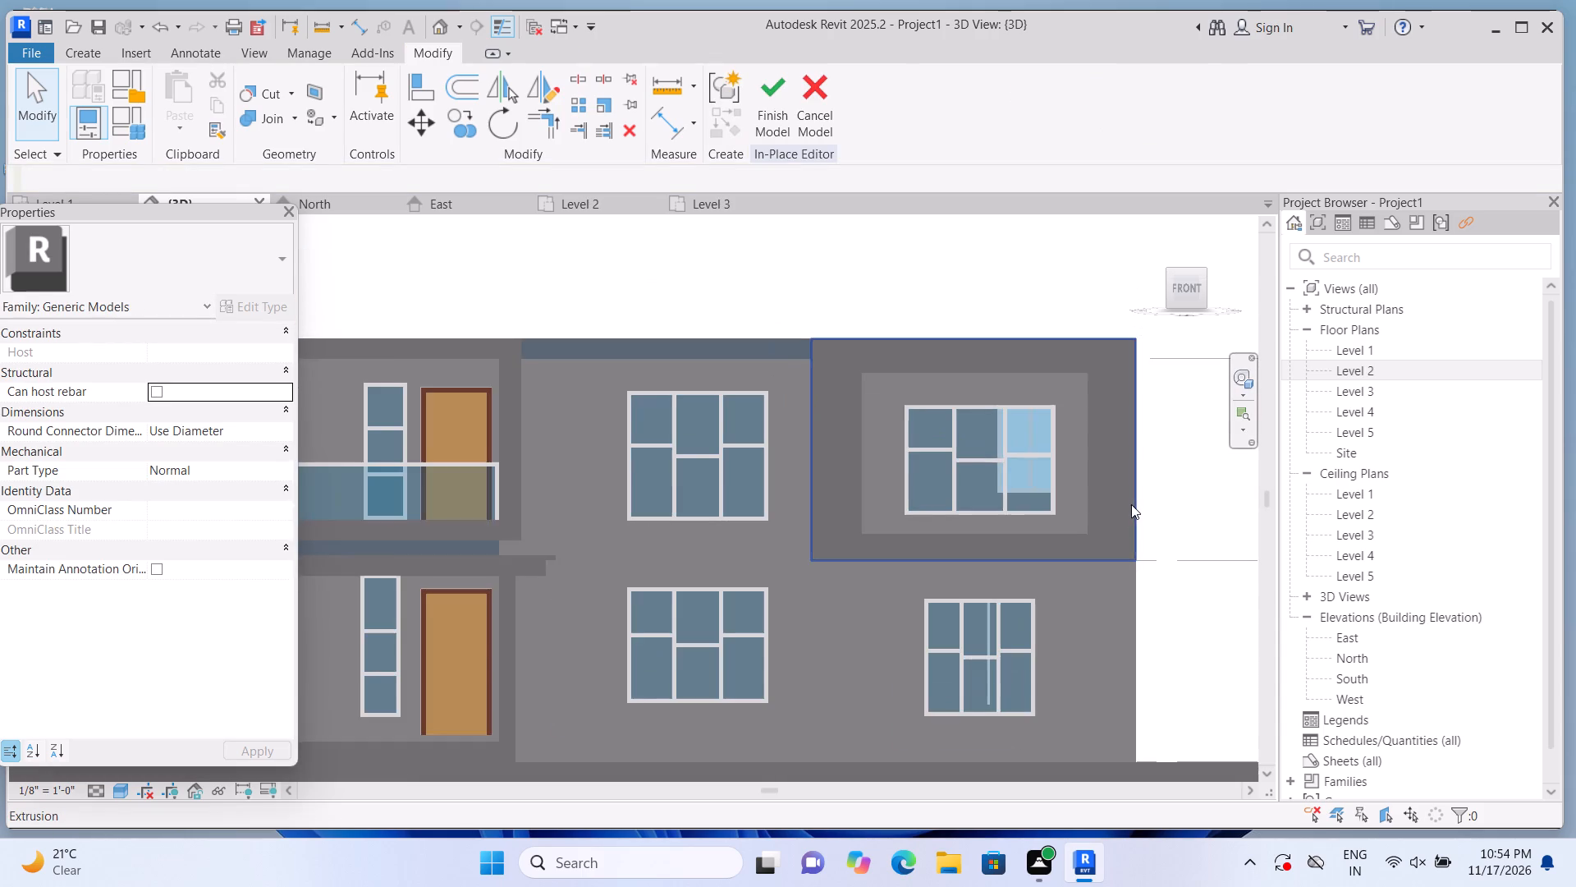
{"action": "scroll", "coordinate": [1148, 539], "scroll_direction": "down", "scroll_amount": 1}
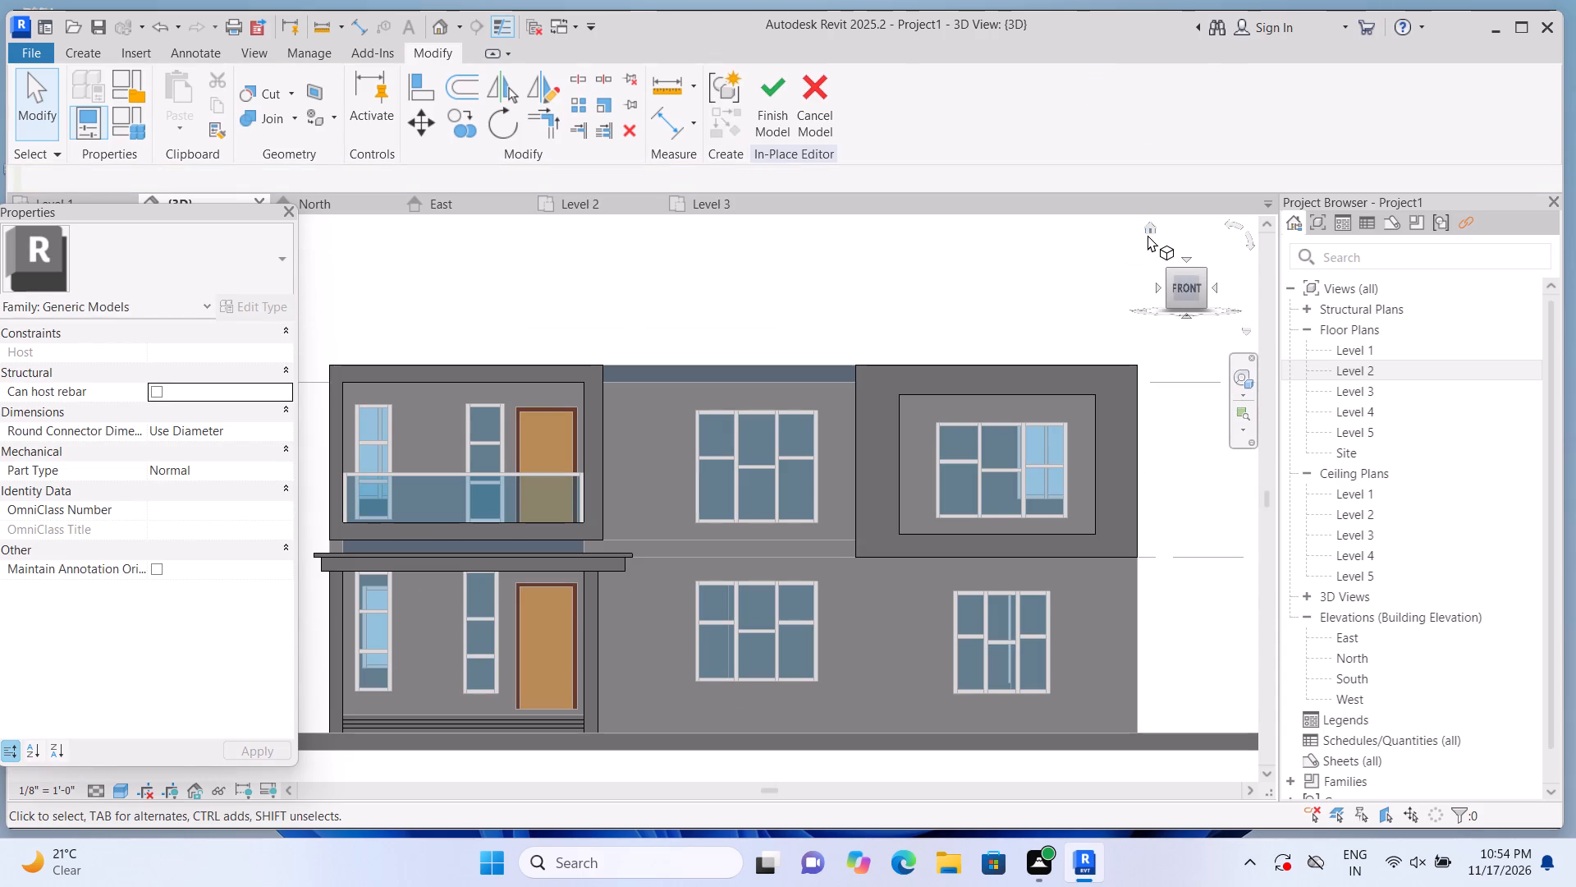
{"action": "left_click", "coordinate": [1148, 227]}
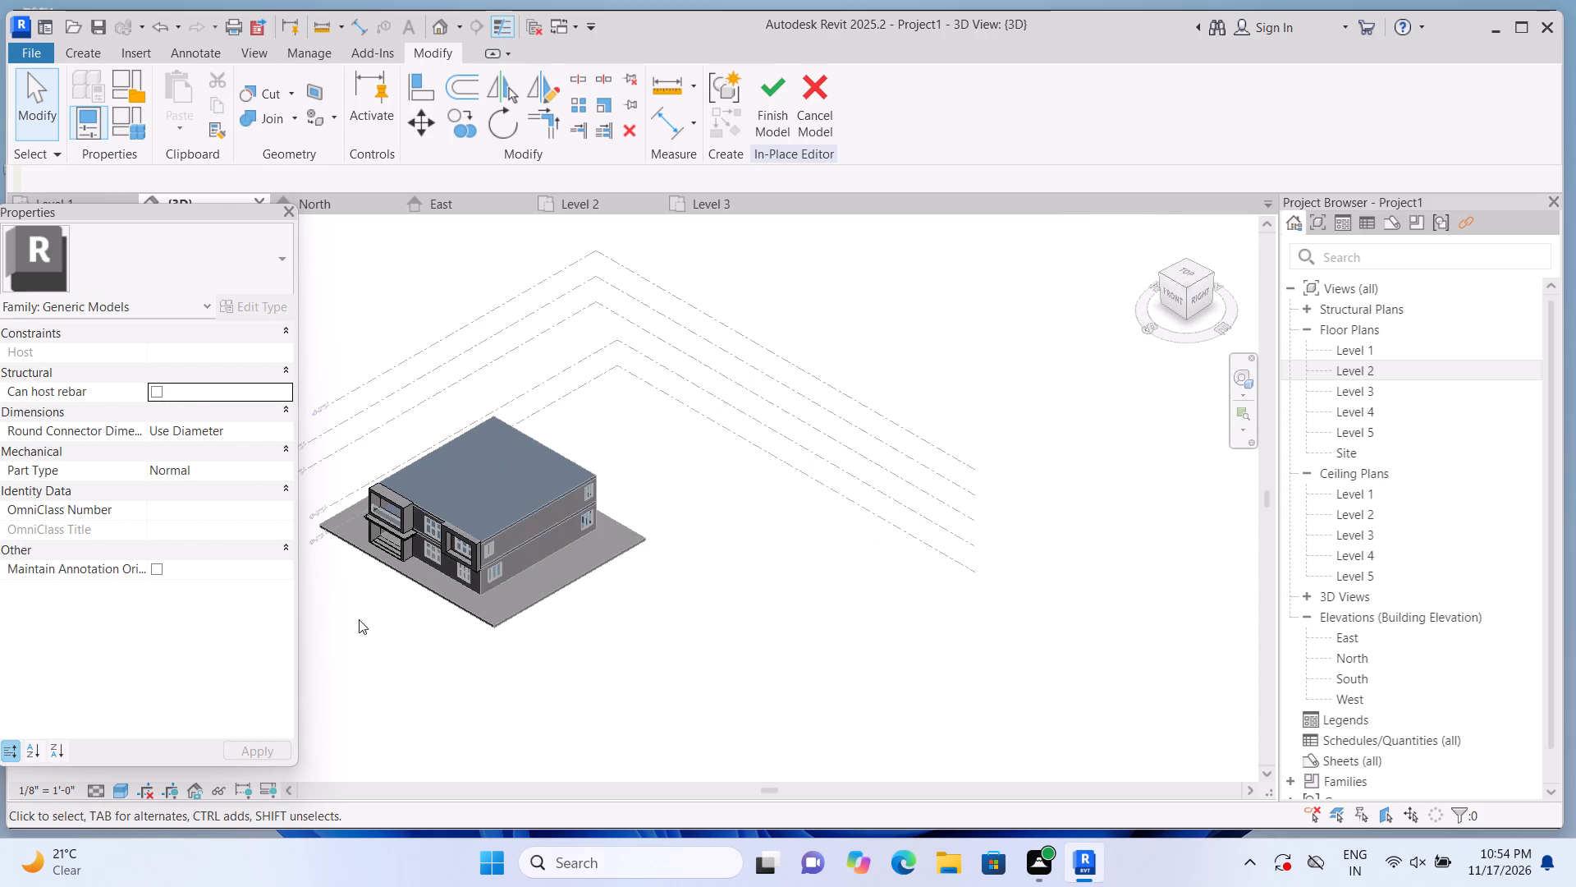
{"action": "scroll", "coordinate": [363, 602], "scroll_direction": "up", "scroll_amount": 14}
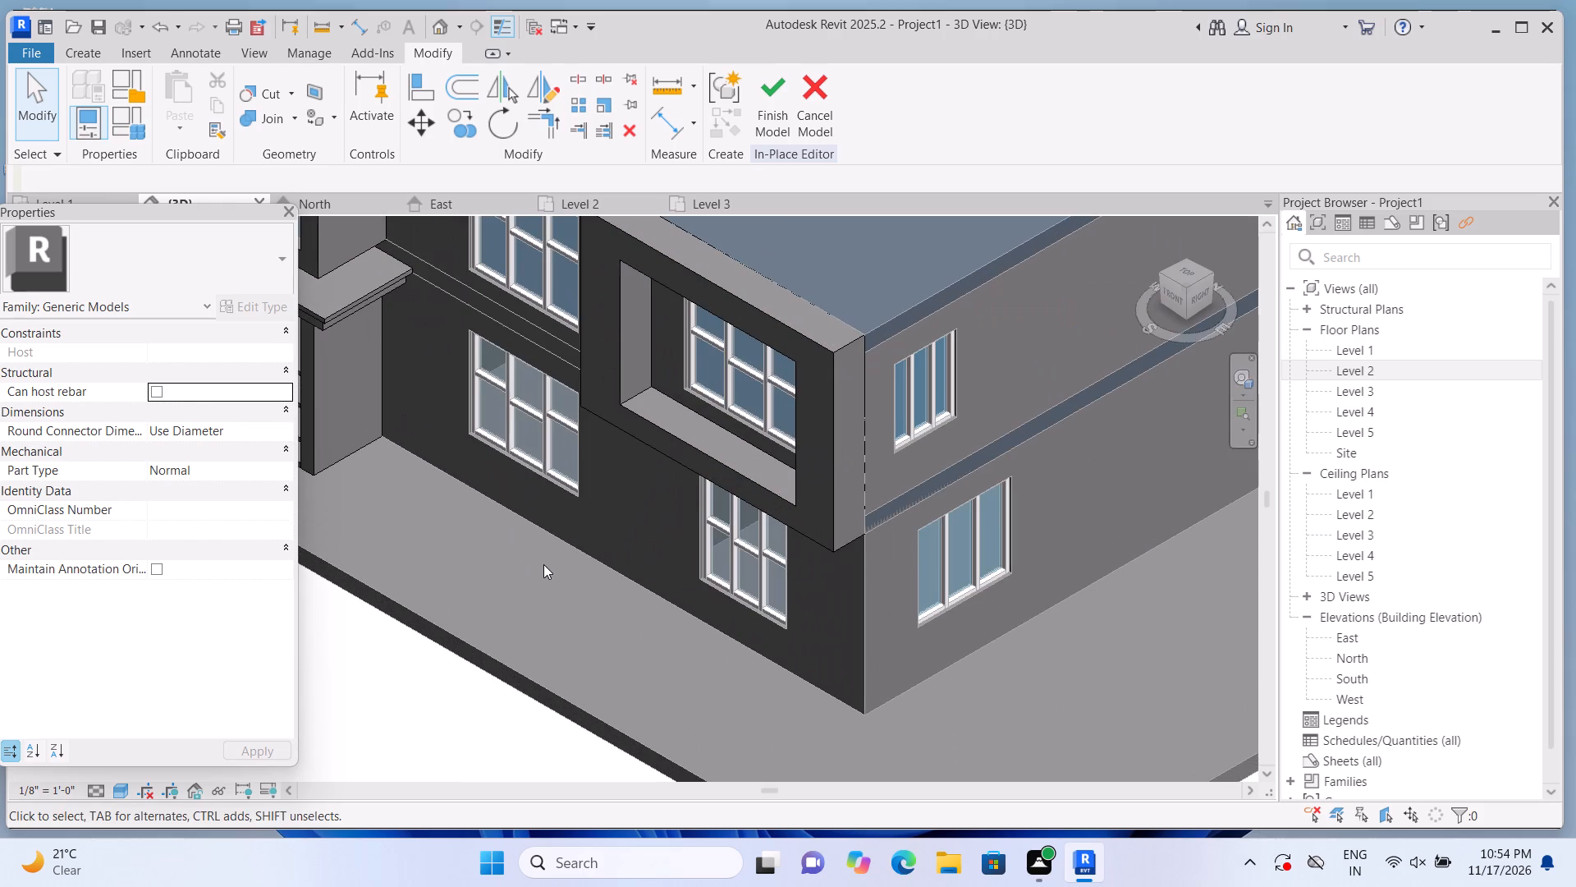
{"action": "scroll", "coordinate": [543, 564], "scroll_direction": "down", "scroll_amount": 6}
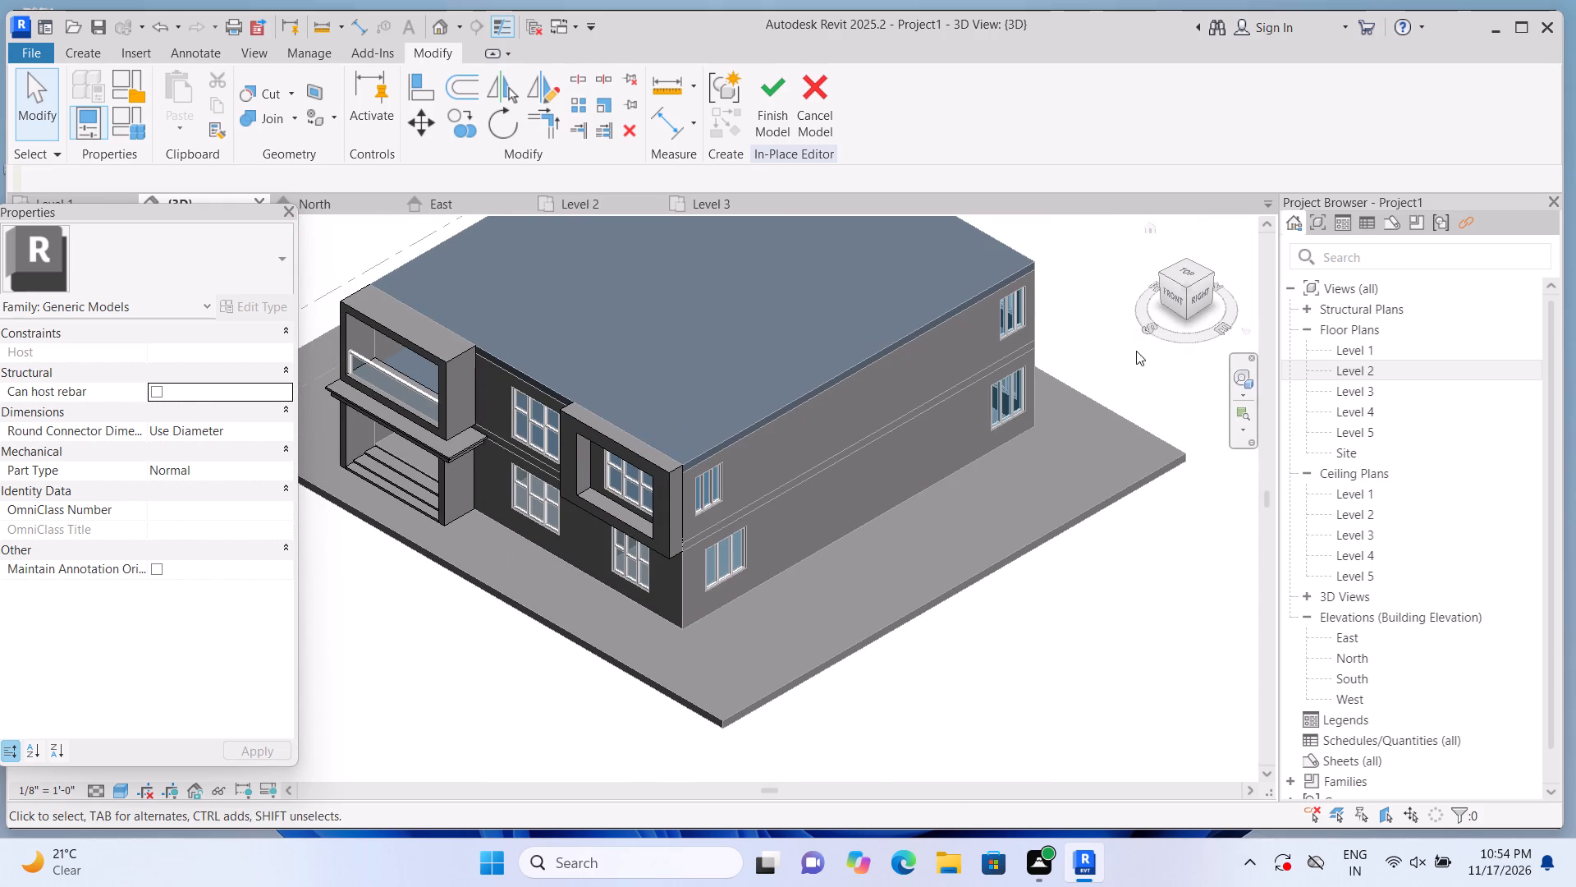
{"action": "left_click", "coordinate": [1178, 297]}
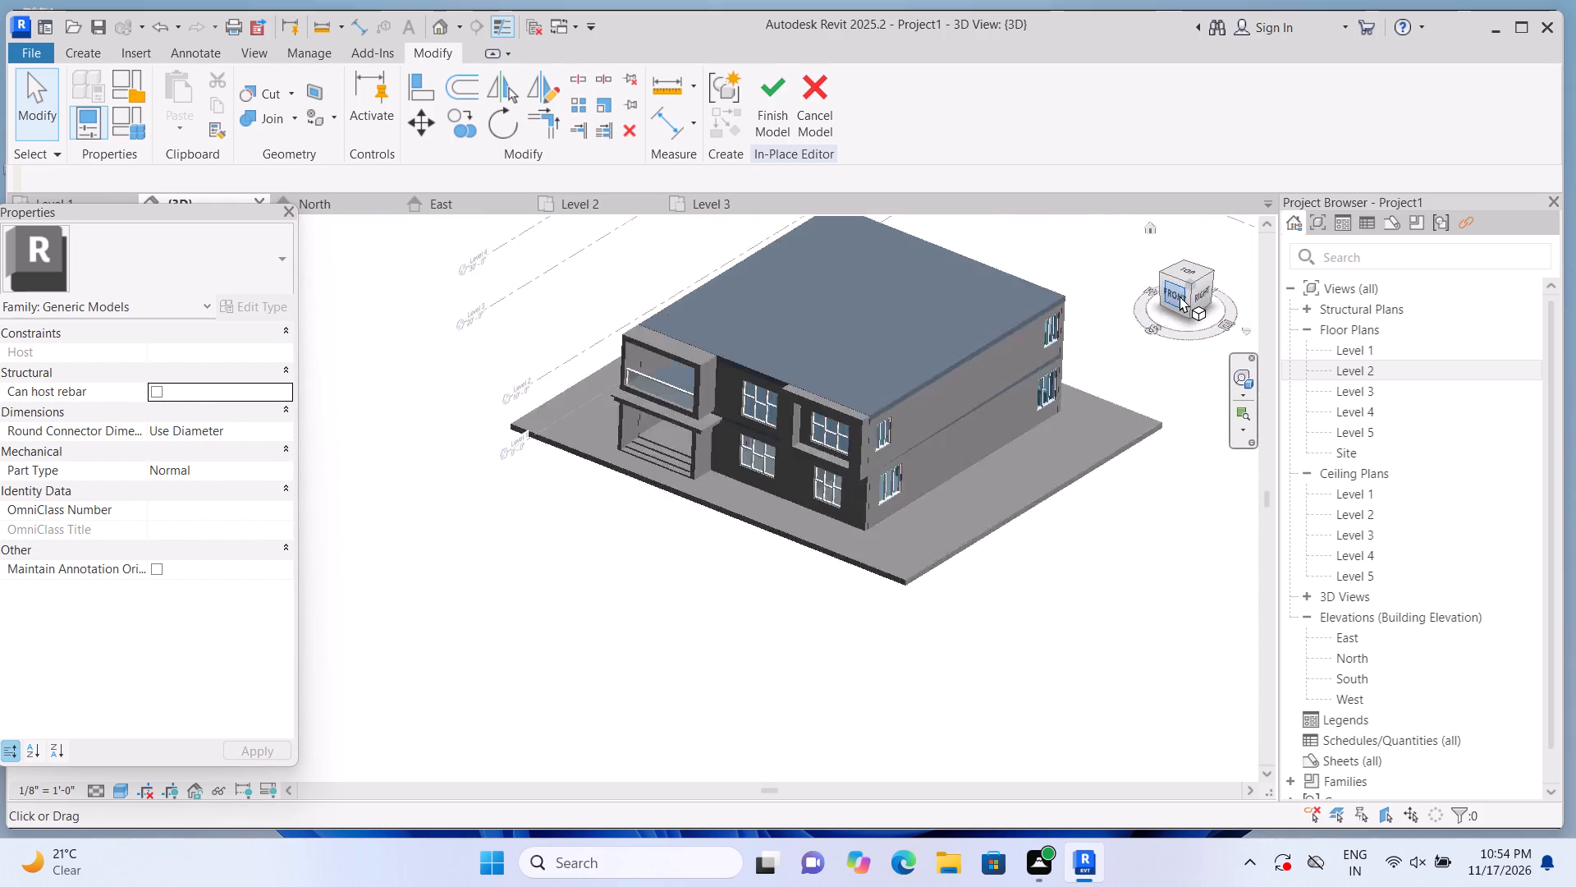
{"action": "scroll", "coordinate": [487, 552], "scroll_direction": "up", "scroll_amount": 9}
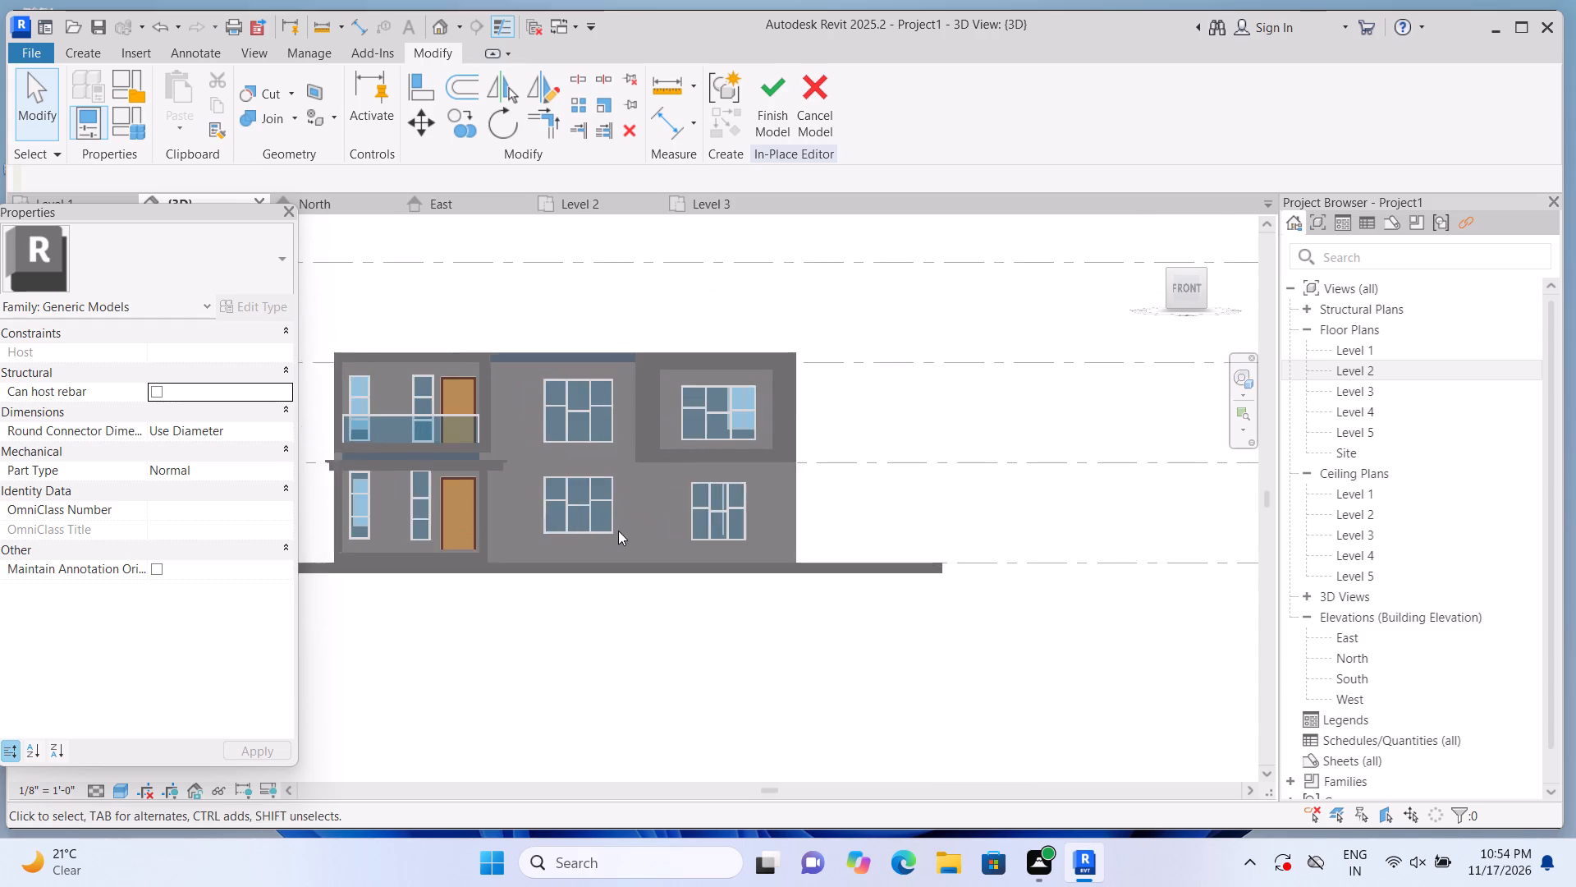
{"action": "scroll", "coordinate": [618, 531], "scroll_direction": "up", "scroll_amount": 2}
{"action": "scroll", "coordinate": [647, 524], "scroll_direction": "down", "scroll_amount": 2}
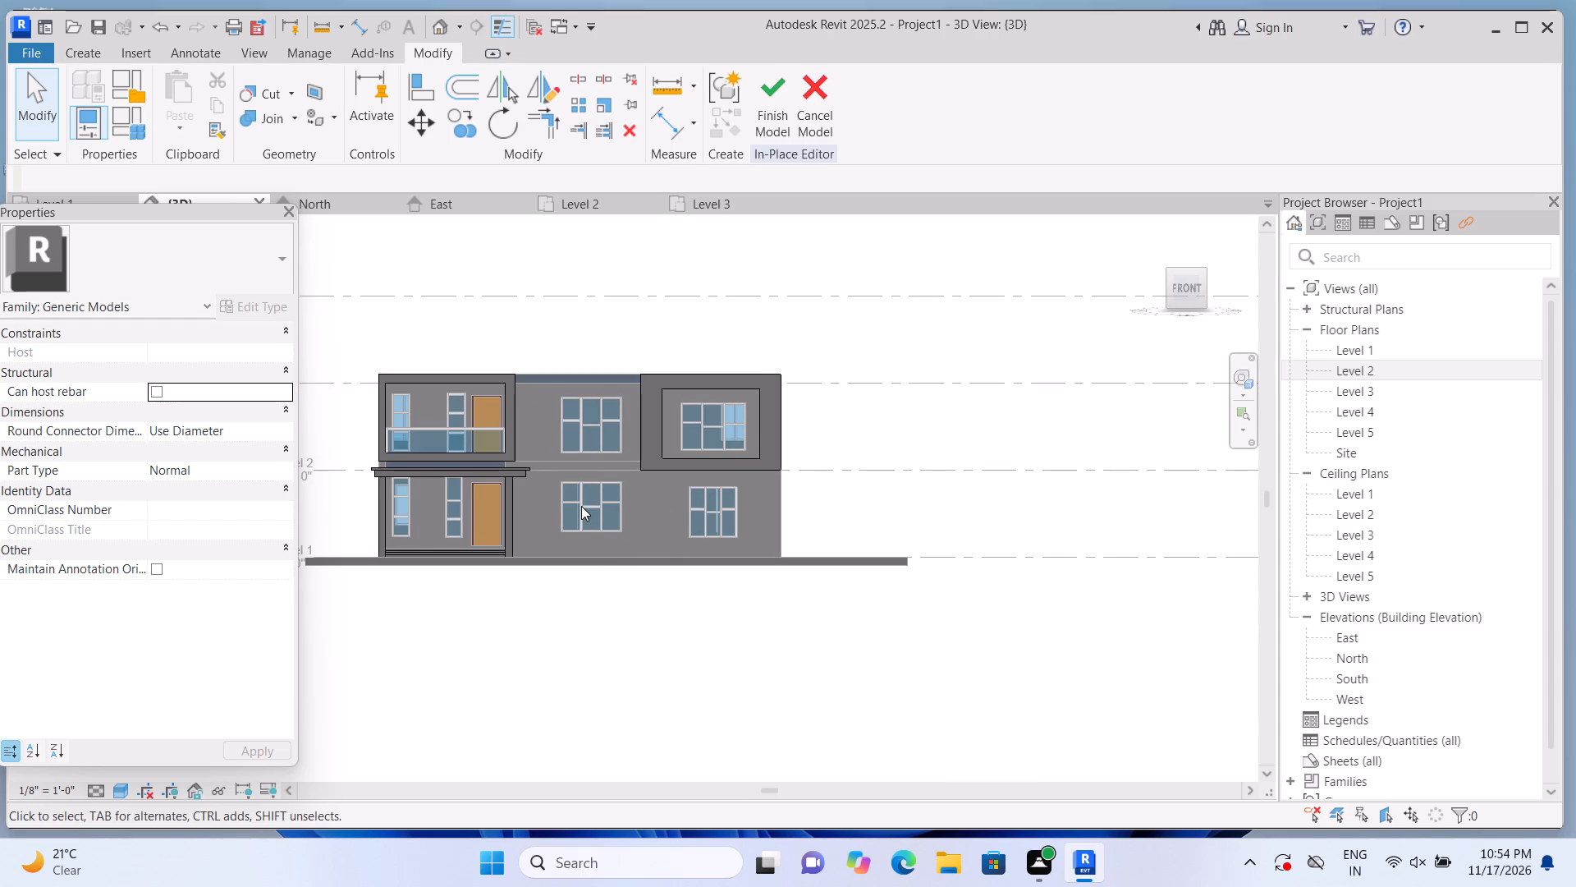
{"action": "scroll", "coordinate": [581, 506], "scroll_direction": "up", "scroll_amount": 1}
Extrude a narrow vertical strip 1'-0" deep on the front wall along the lower end window's inner side, about 8'-1" up from Level 1.
{"action": "left_click", "coordinate": [77, 53]}
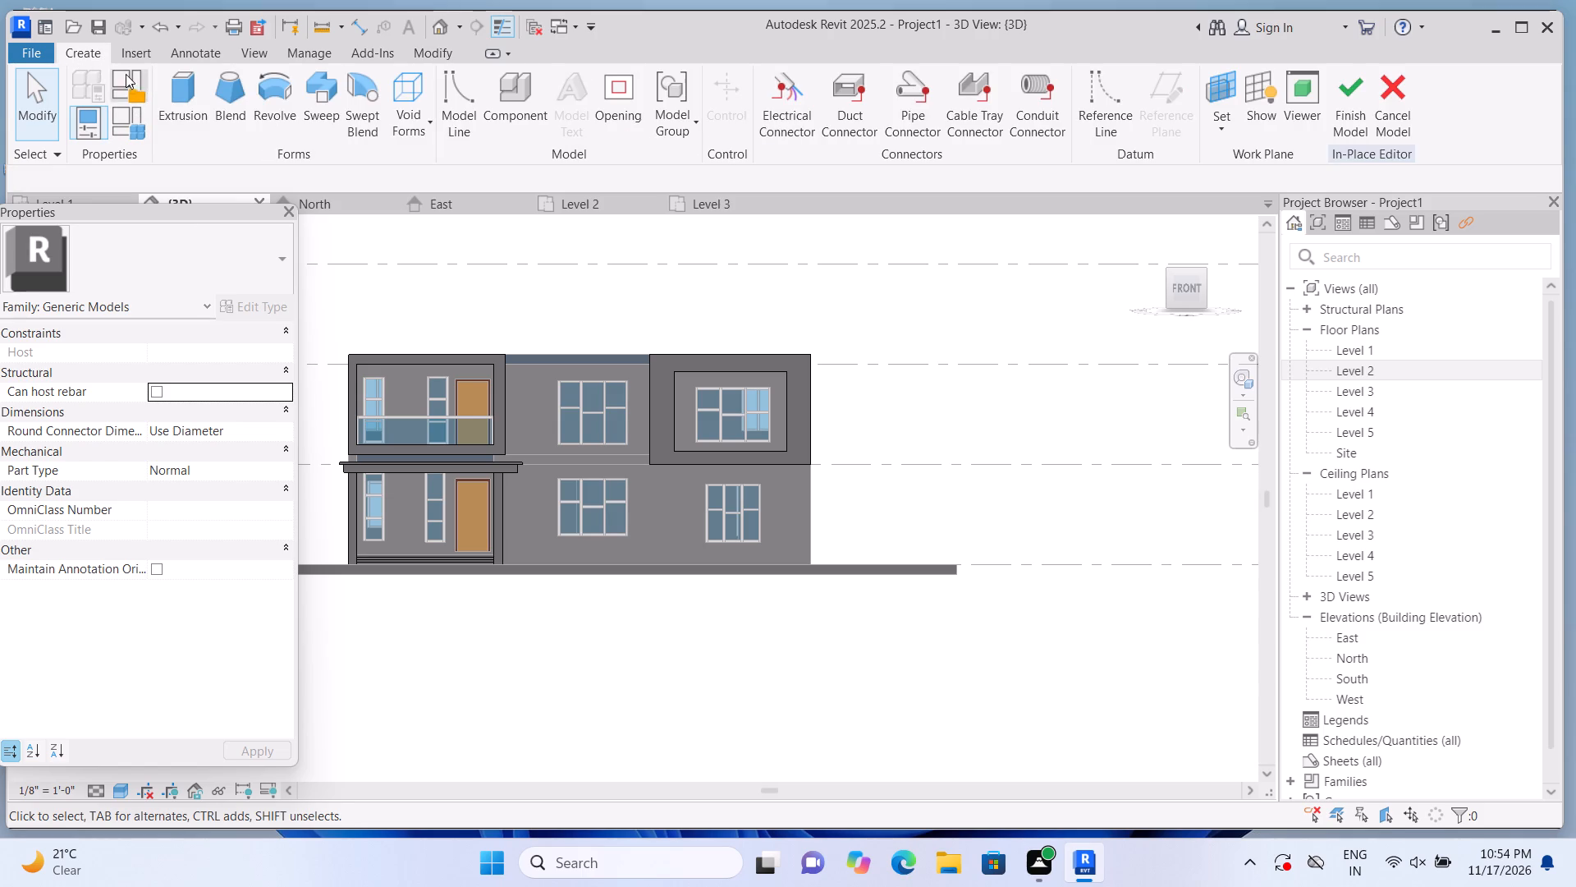
{"action": "left_click", "coordinate": [167, 84]}
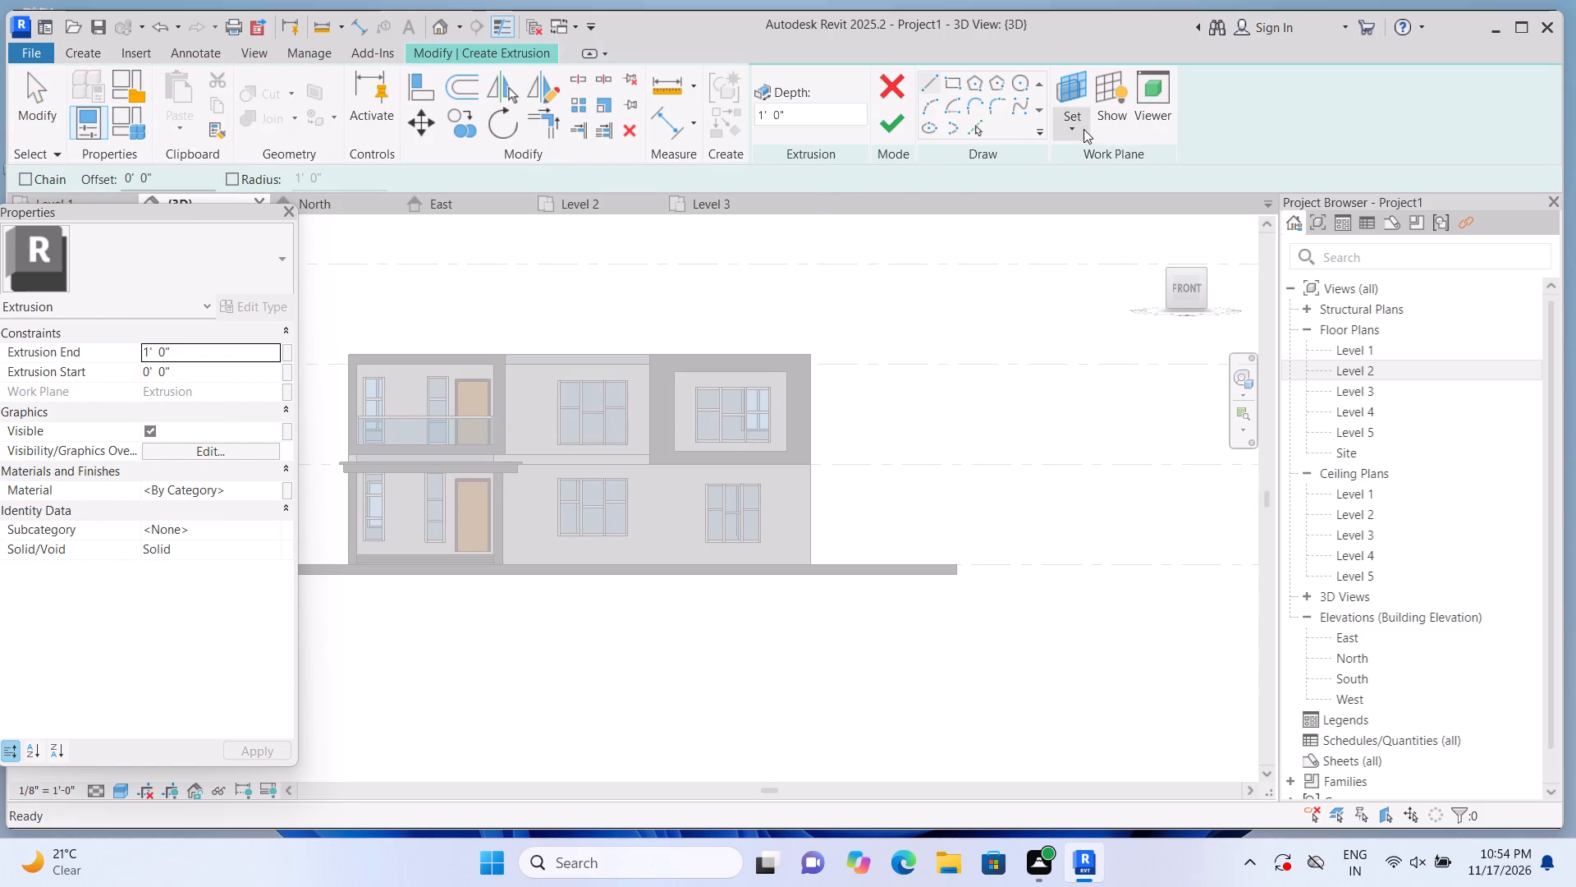
{"action": "left_click", "coordinate": [1070, 129]}
{"action": "left_click", "coordinate": [1088, 199]}
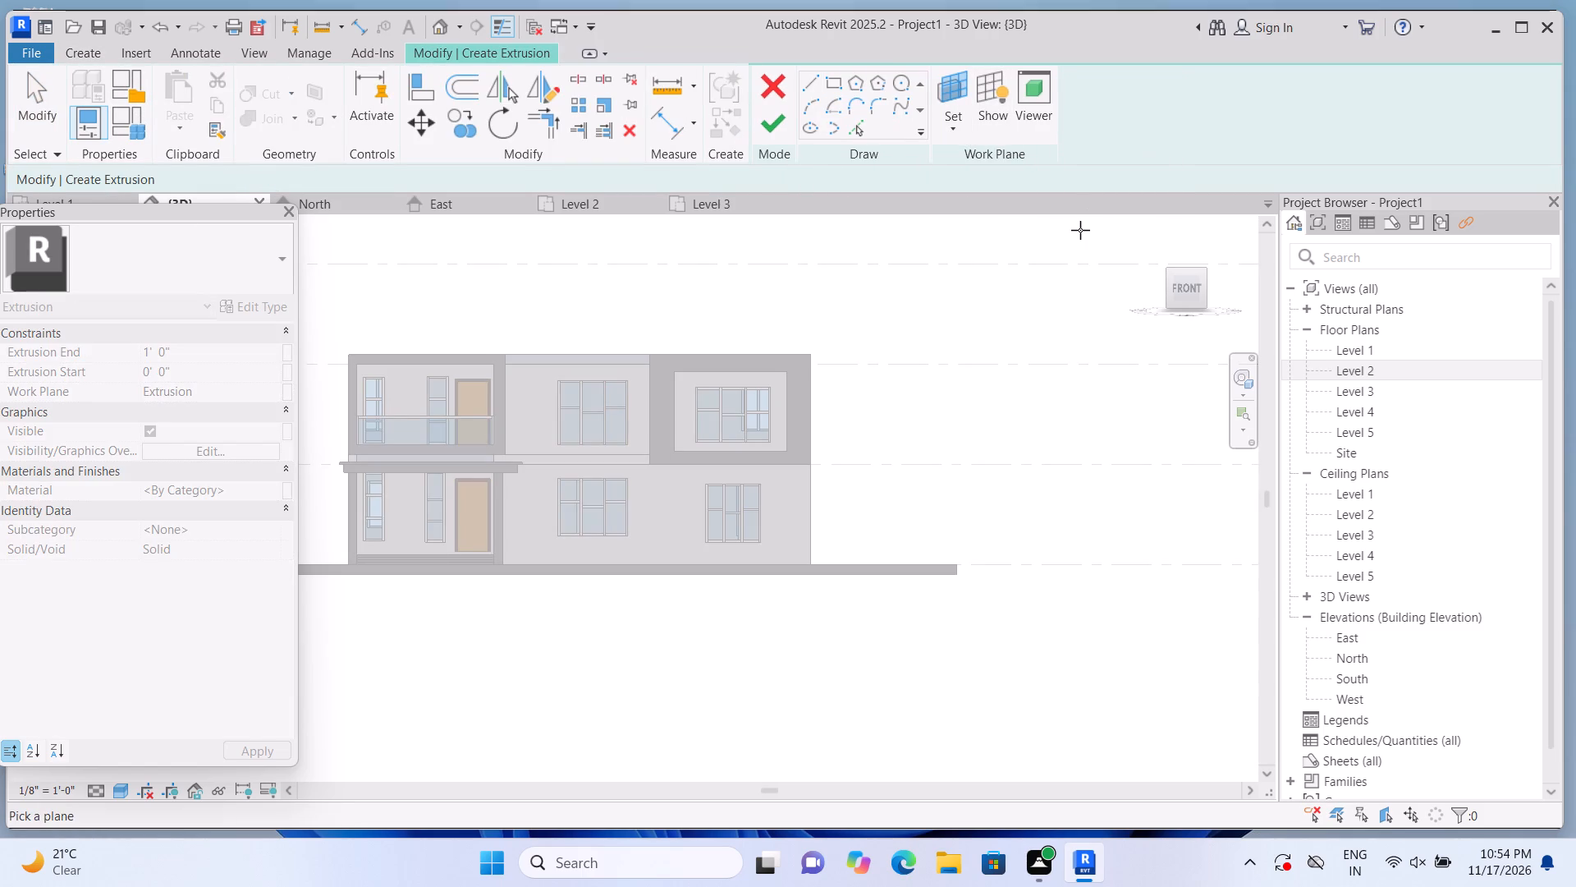
{"action": "scroll", "coordinate": [1130, 288], "scroll_direction": "down", "scroll_amount": 1}
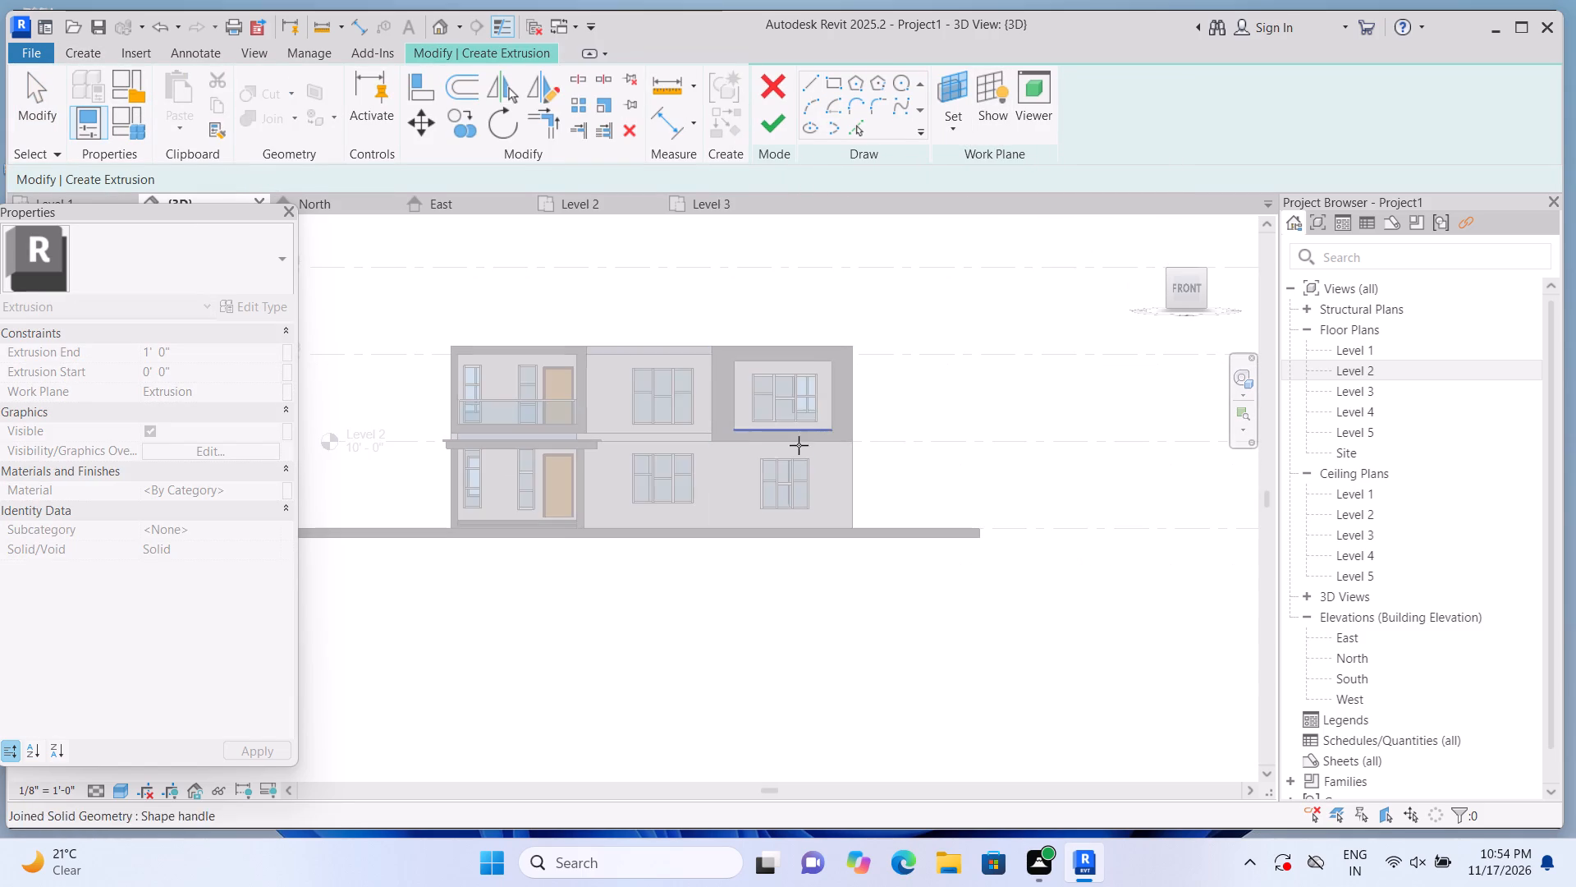
{"action": "scroll", "coordinate": [774, 481], "scroll_direction": "up", "scroll_amount": 3}
{"action": "left_click", "coordinate": [719, 496]}
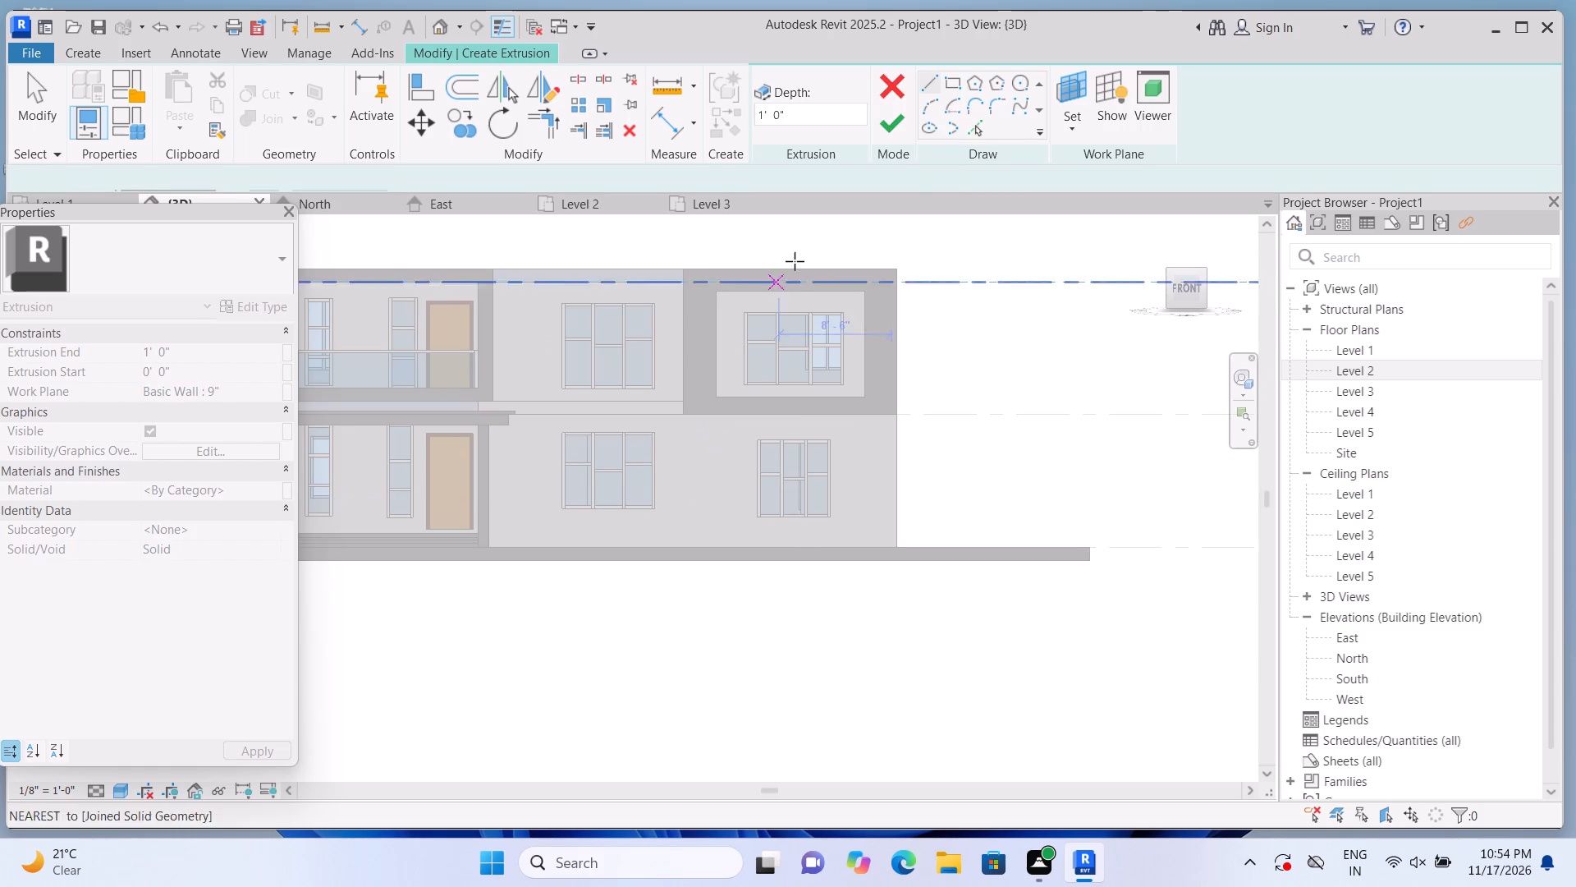
{"action": "left_click", "coordinate": [955, 85]}
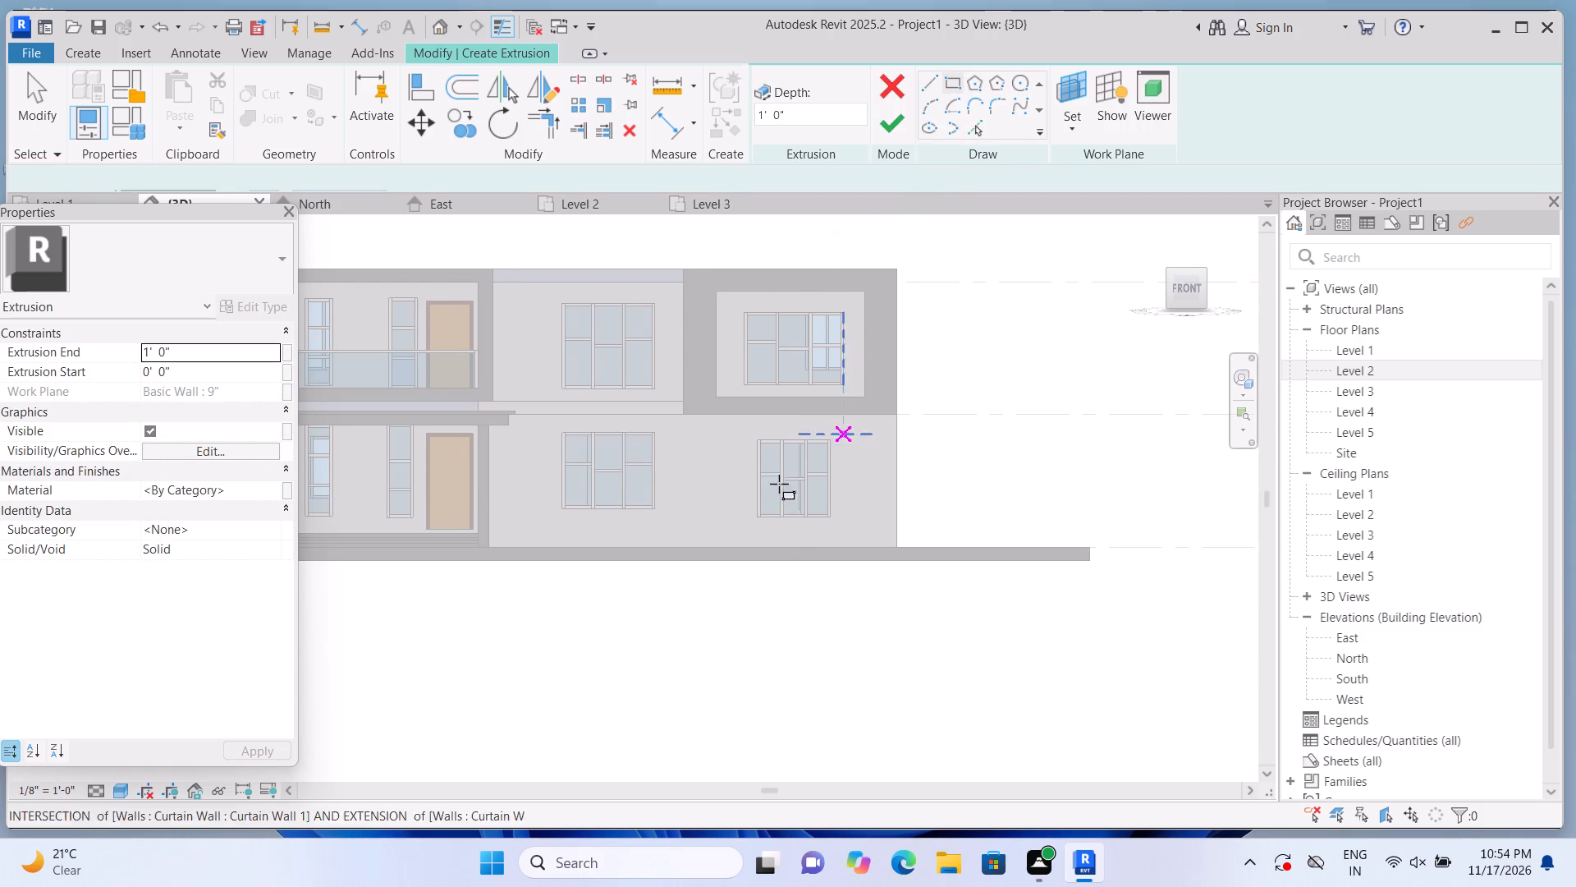
{"action": "scroll", "coordinate": [743, 517], "scroll_direction": "up", "scroll_amount": 1}
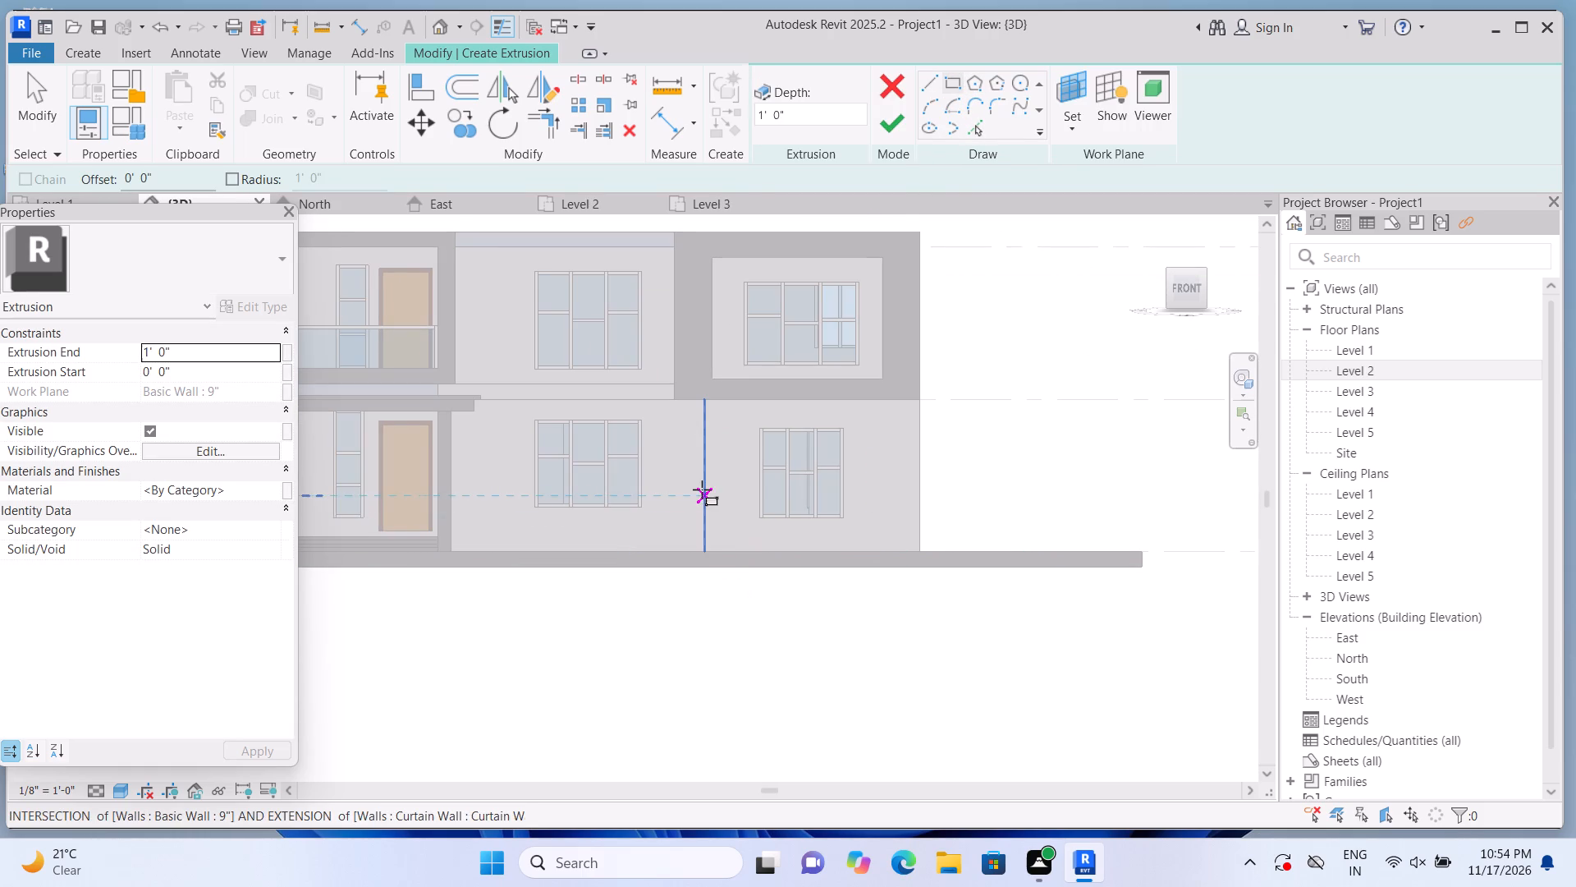
{"action": "scroll", "coordinate": [712, 483], "scroll_direction": "up", "scroll_amount": 2}
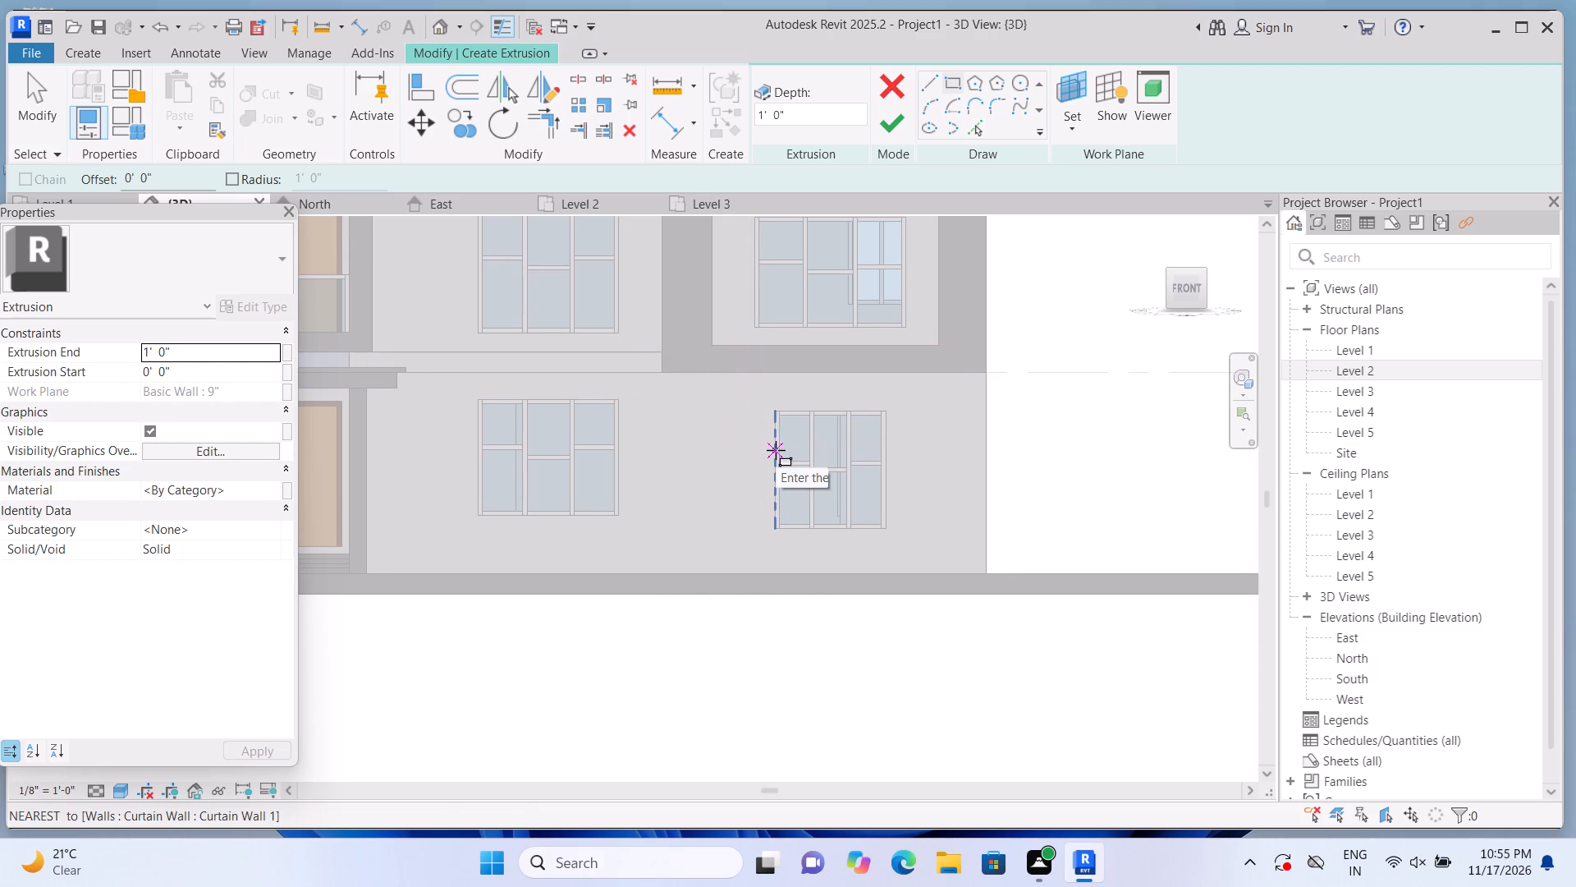
{"action": "scroll", "coordinate": [776, 450], "scroll_direction": "up", "scroll_amount": 4}
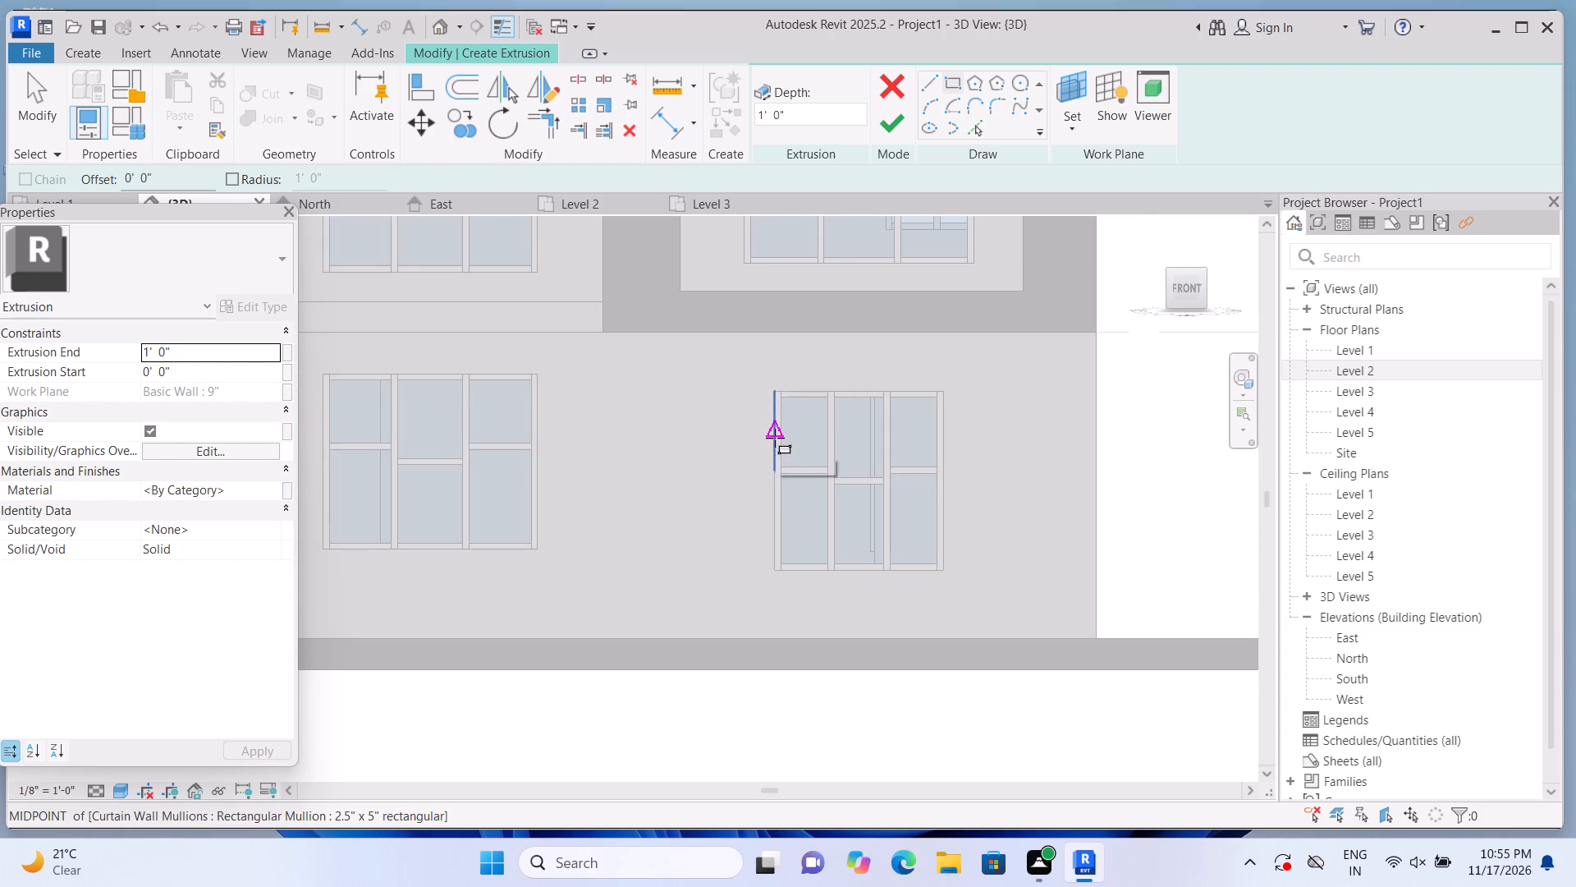
{"action": "left_click", "coordinate": [771, 376]}
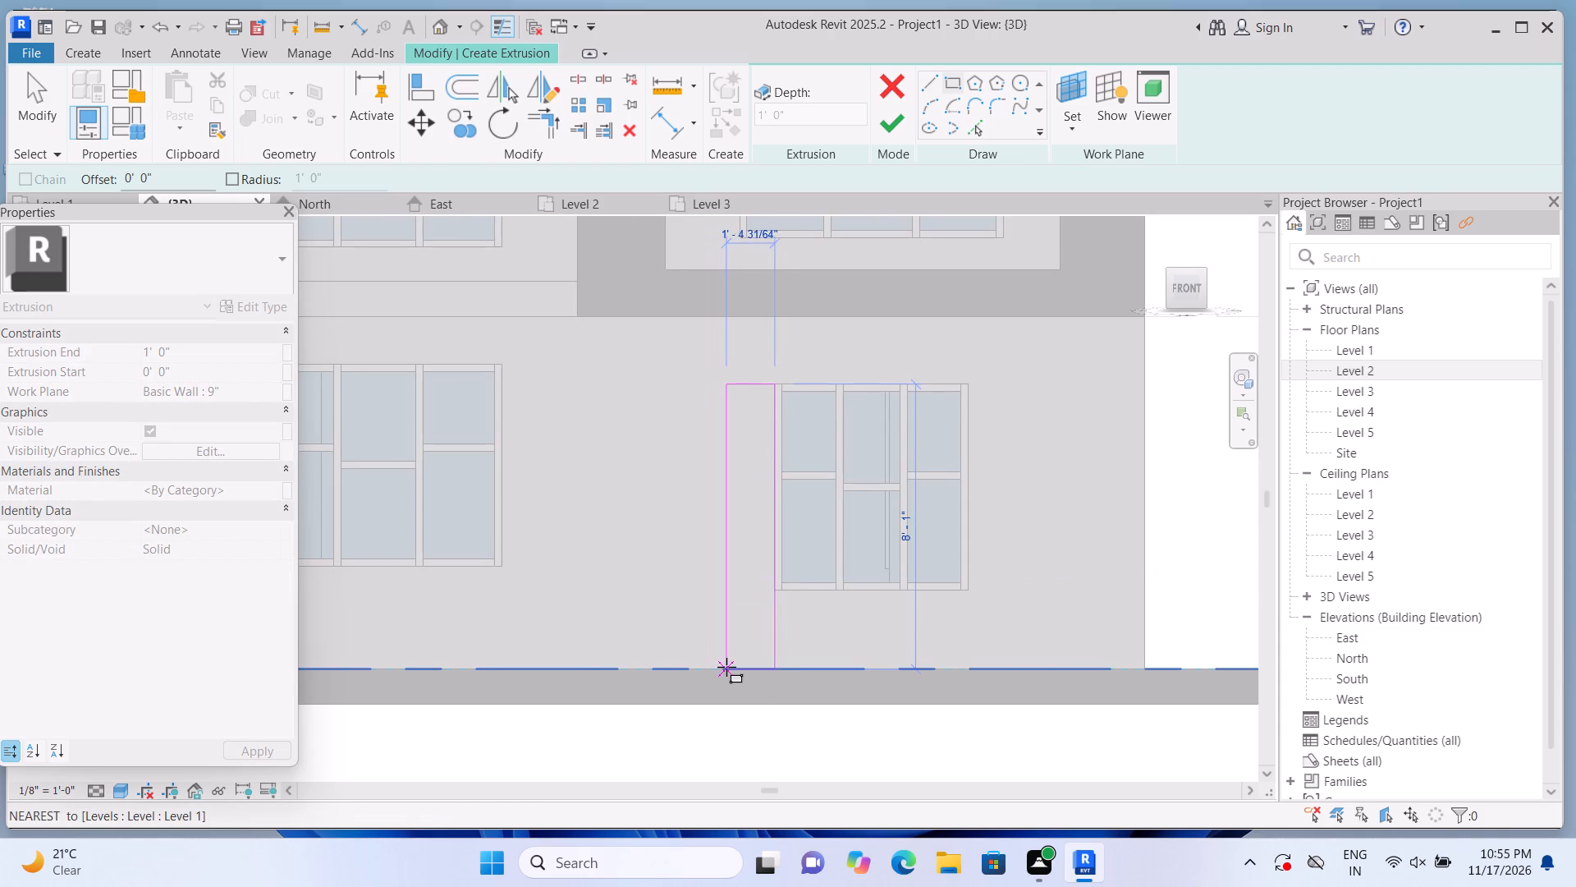
{"action": "scroll", "coordinate": [735, 669], "scroll_direction": "up", "scroll_amount": 1}
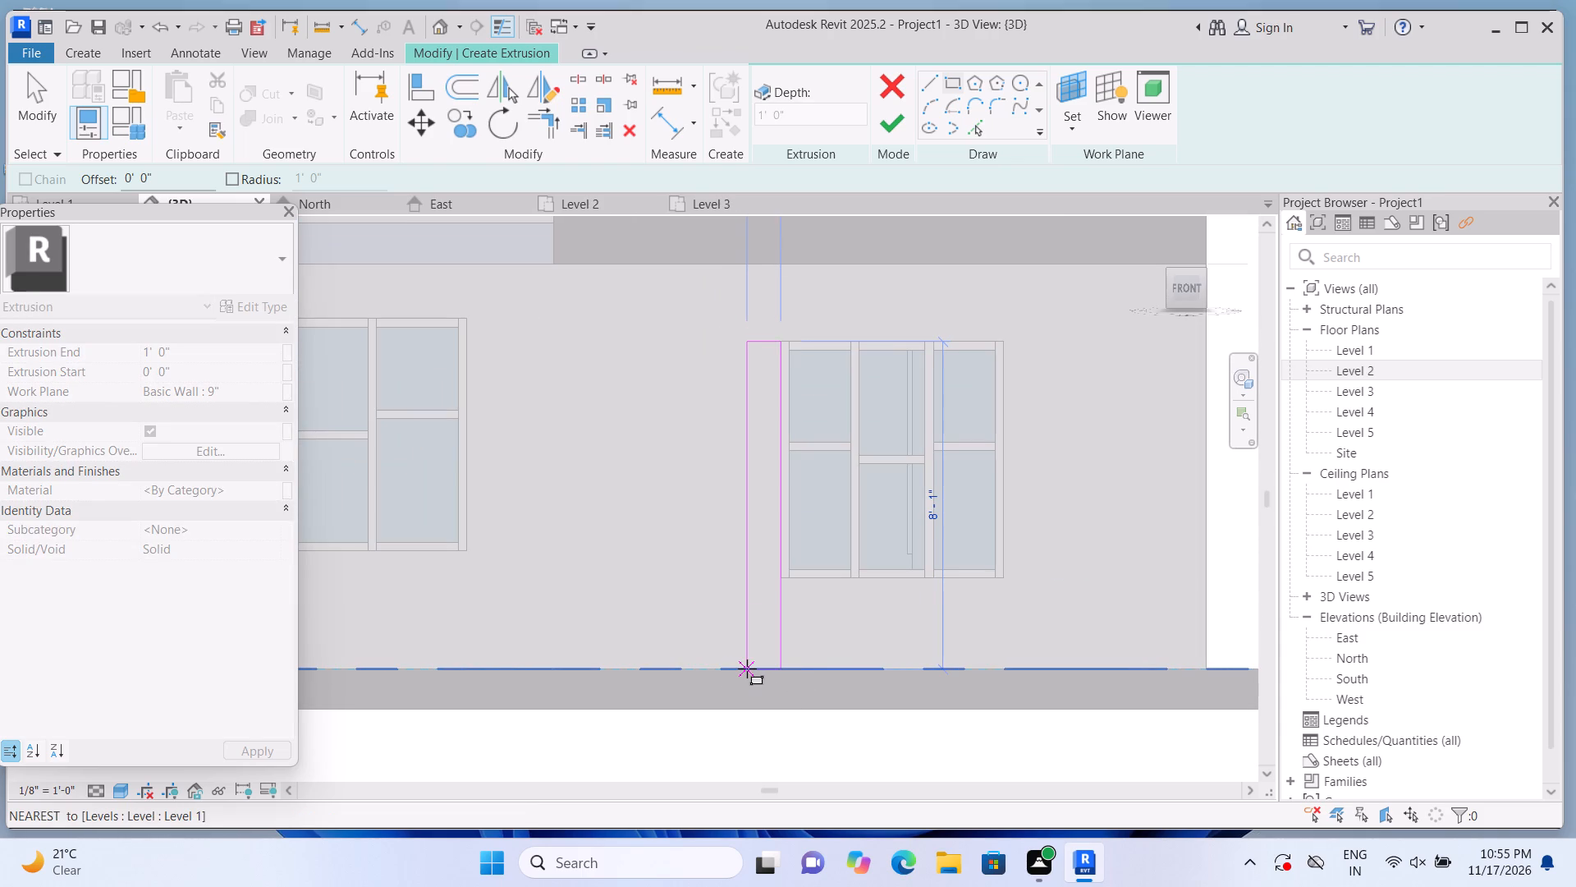
{"action": "left_click", "coordinate": [747, 669]}
{"action": "left_click", "coordinate": [887, 126]}
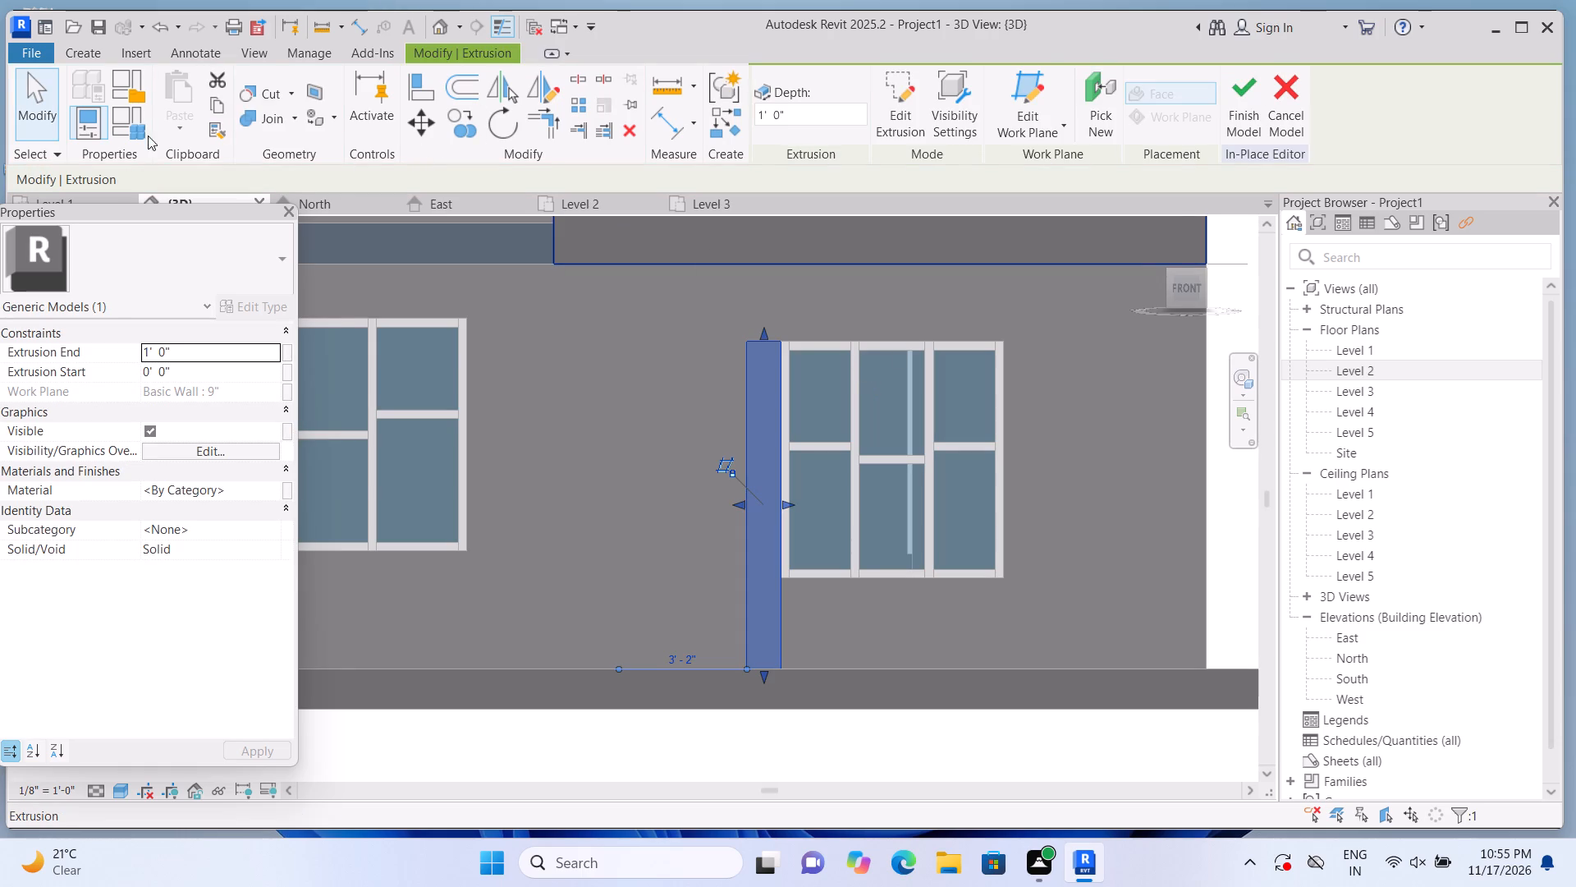
Extrude a horizontal band 1'-0" deep on the front wall from the strip's top to the wall's end, about 11'-4" by 9.5".
{"action": "left_click", "coordinate": [75, 52]}
{"action": "left_click", "coordinate": [173, 89]}
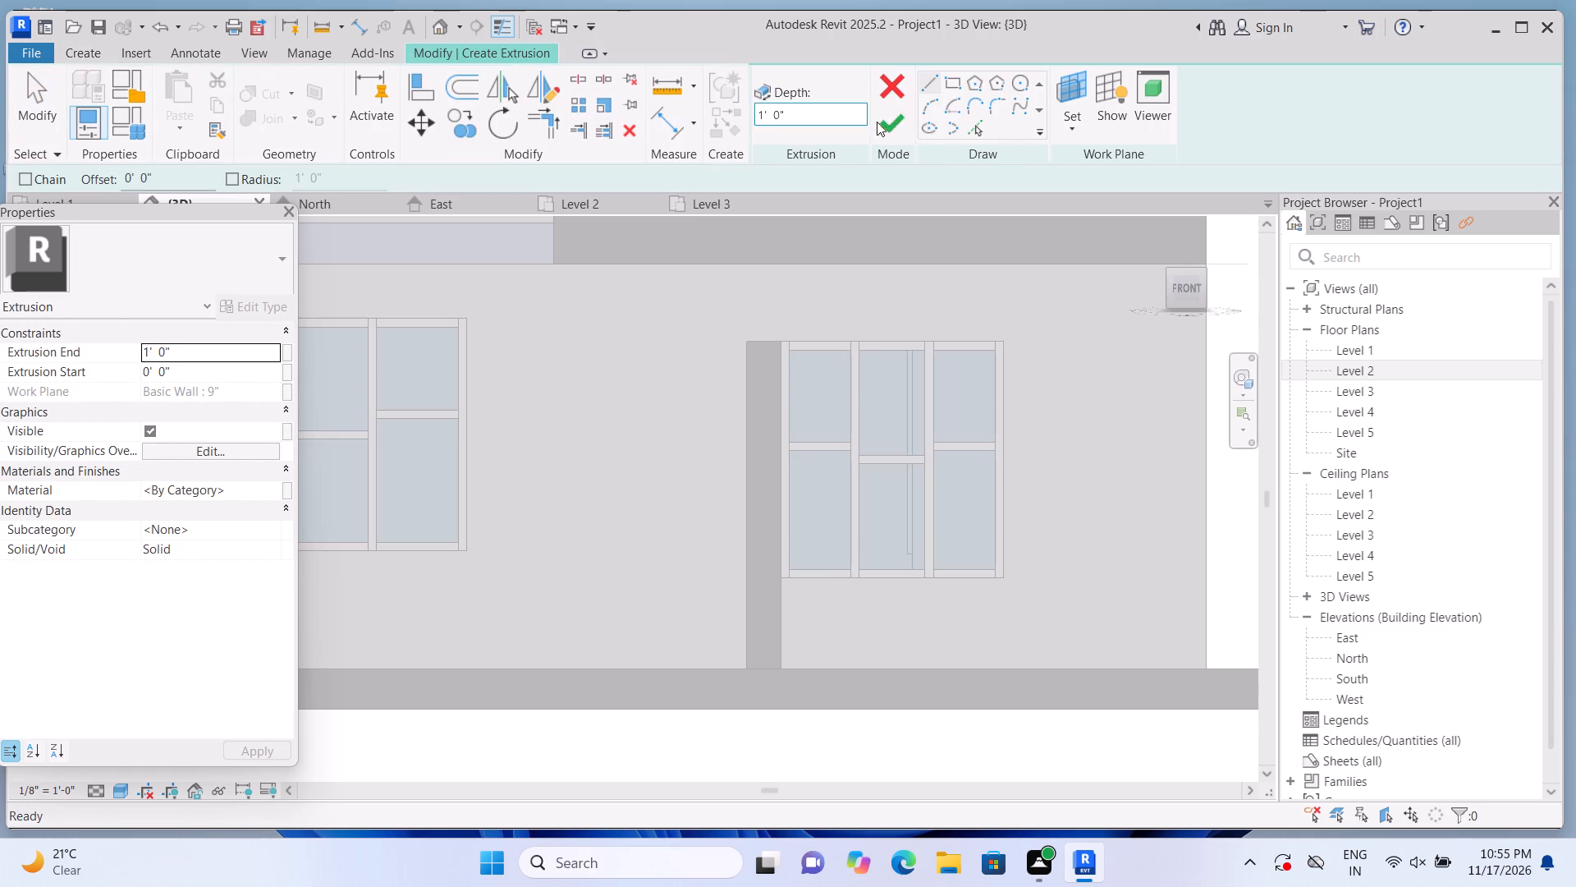
{"action": "left_click", "coordinate": [1083, 130]}
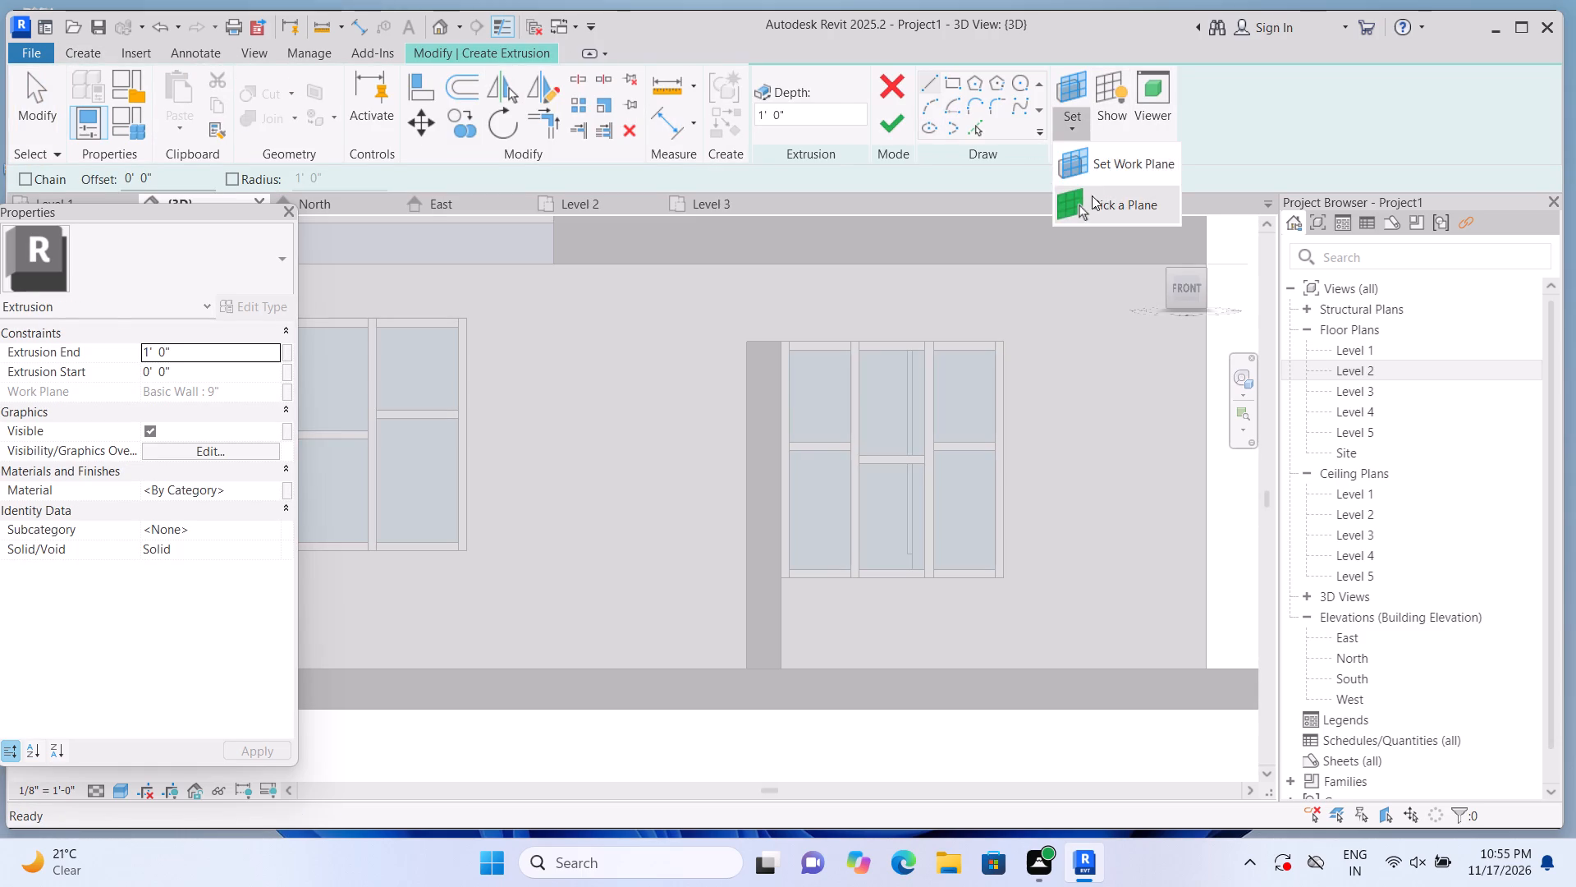
{"action": "left_click", "coordinate": [1092, 198]}
{"action": "left_click", "coordinate": [964, 314]}
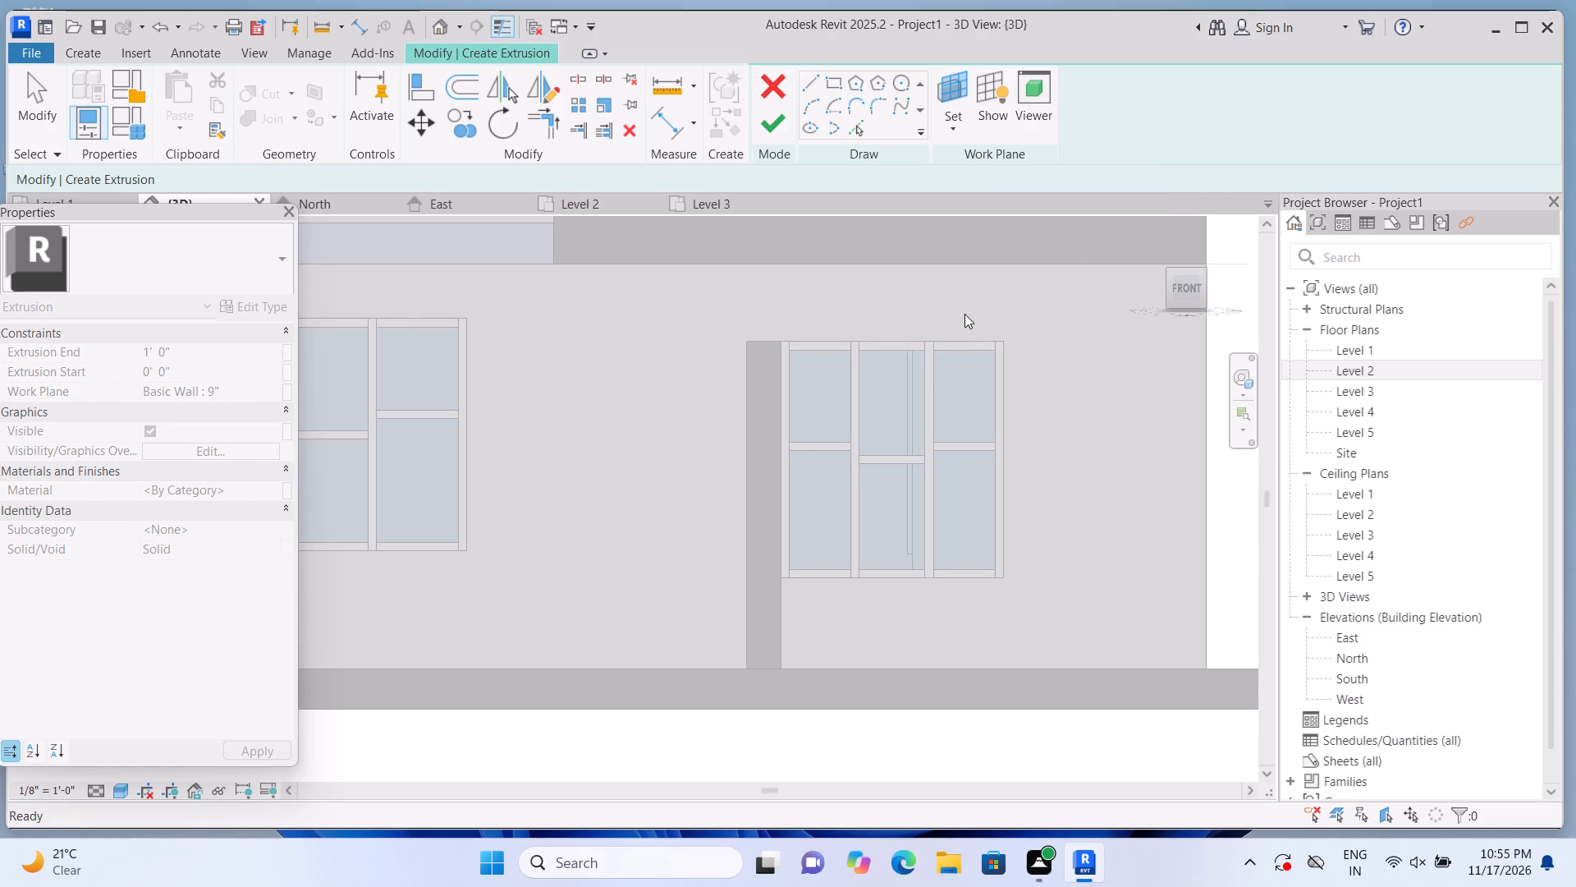
{"action": "left_click", "coordinate": [956, 79]}
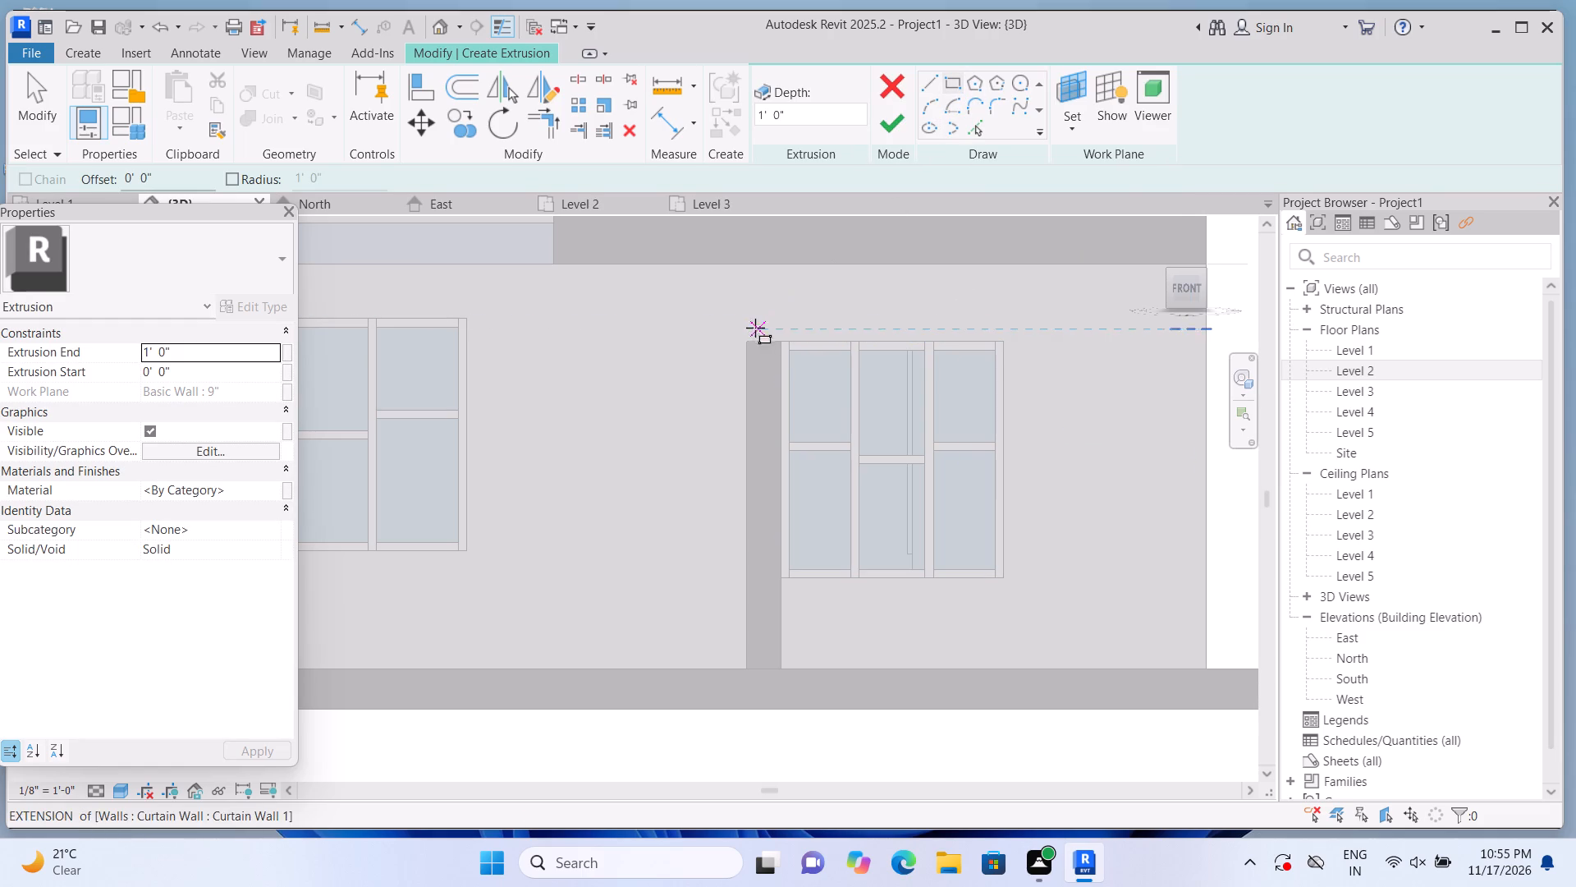
{"action": "left_click", "coordinate": [744, 340]}
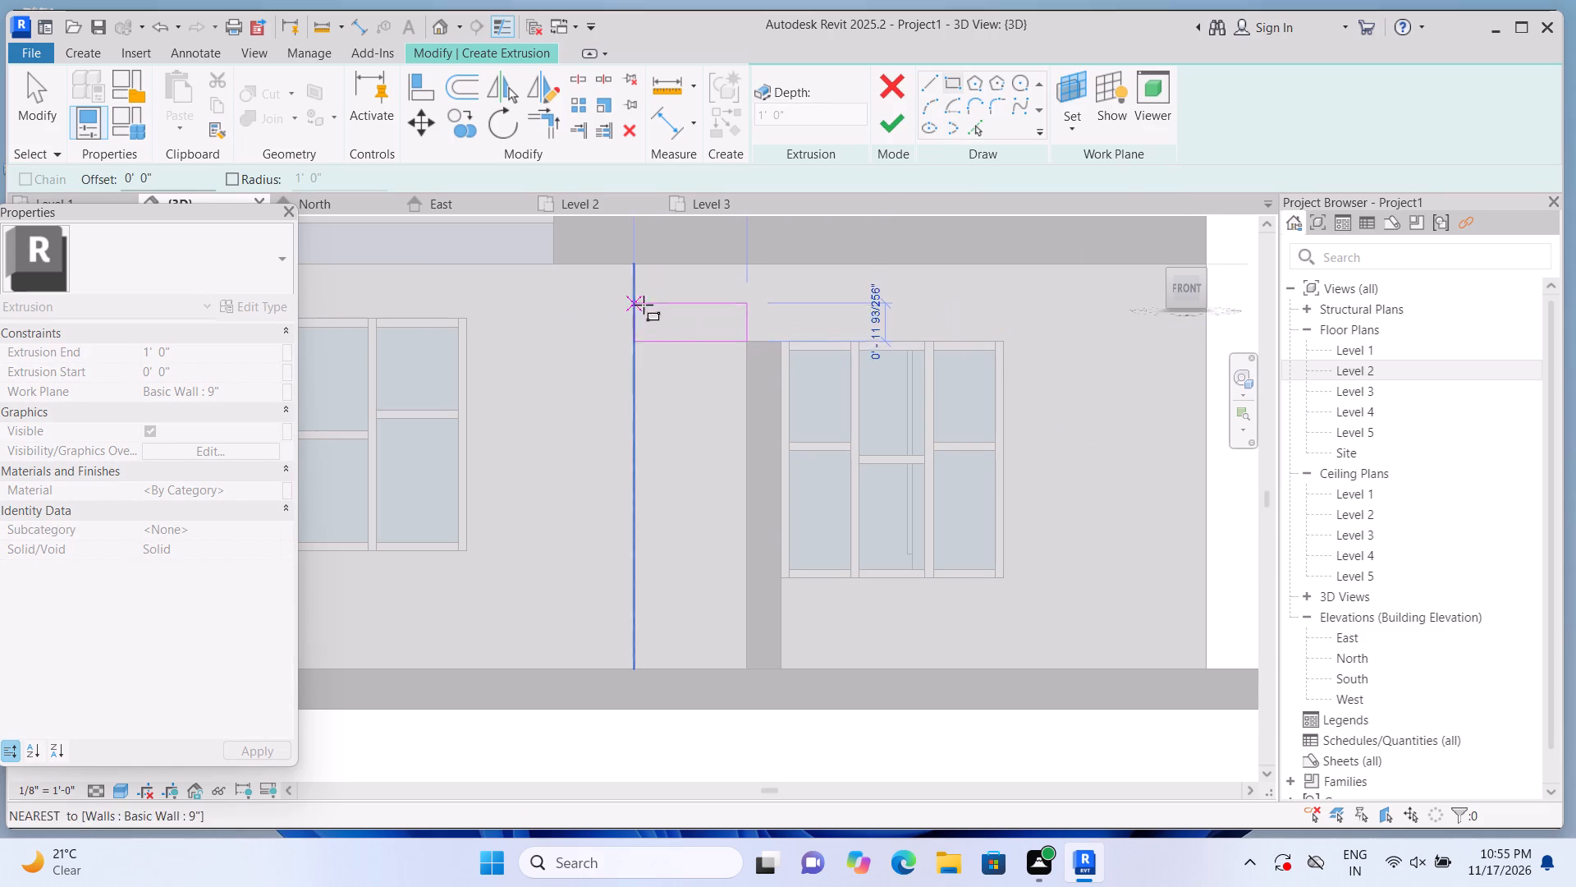
{"action": "scroll", "coordinate": [659, 321], "scroll_direction": "down", "scroll_amount": 5}
{"action": "scroll", "coordinate": [953, 327], "scroll_direction": "up", "scroll_amount": 6}
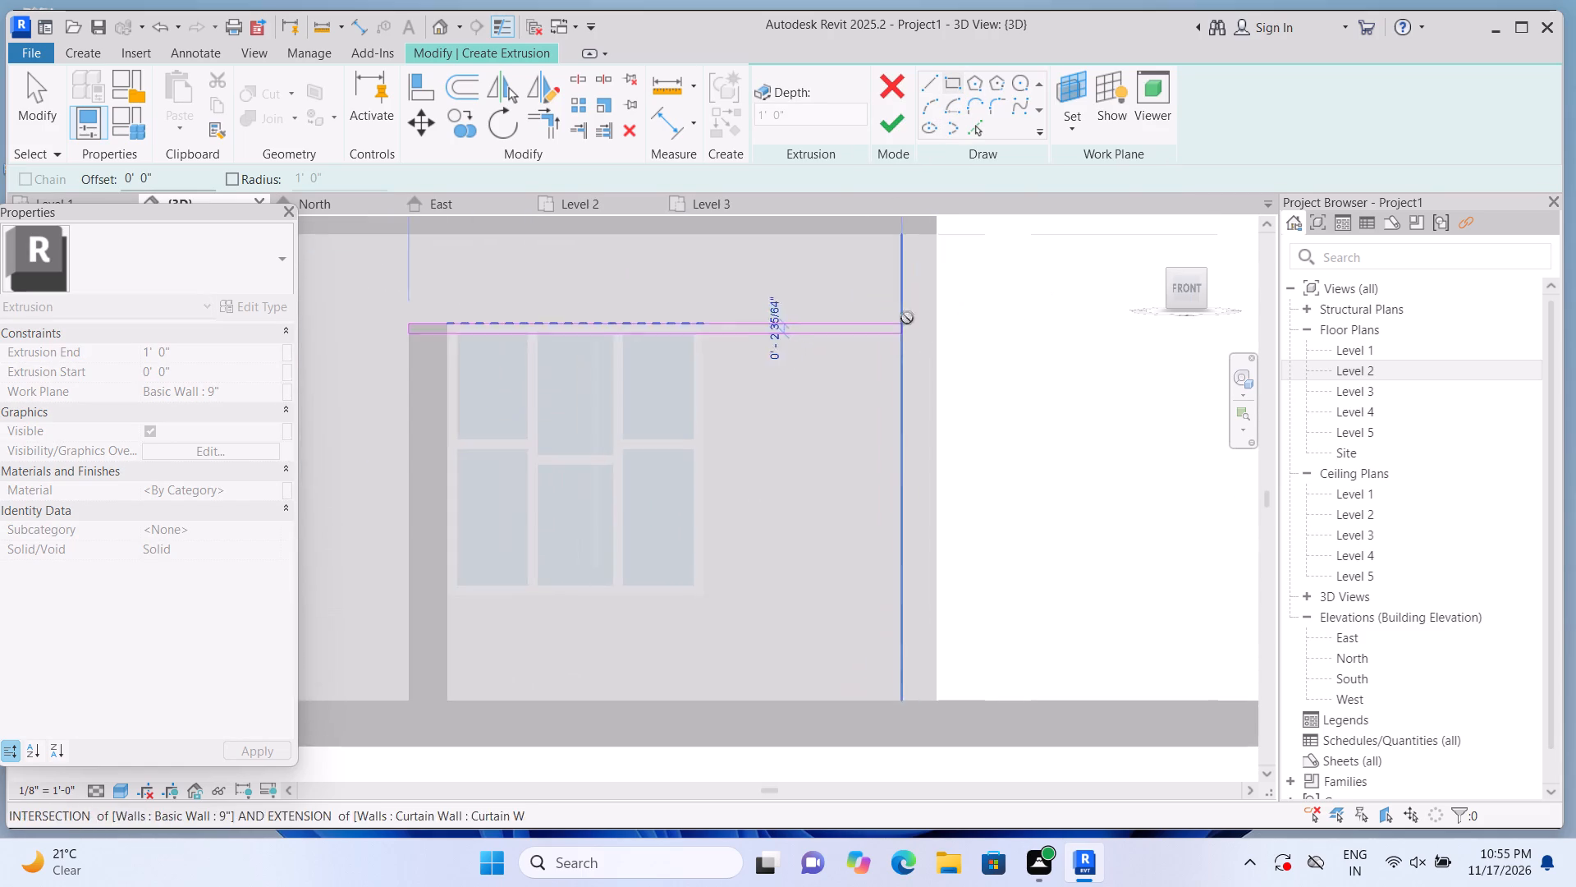
{"action": "left_click", "coordinate": [942, 287]}
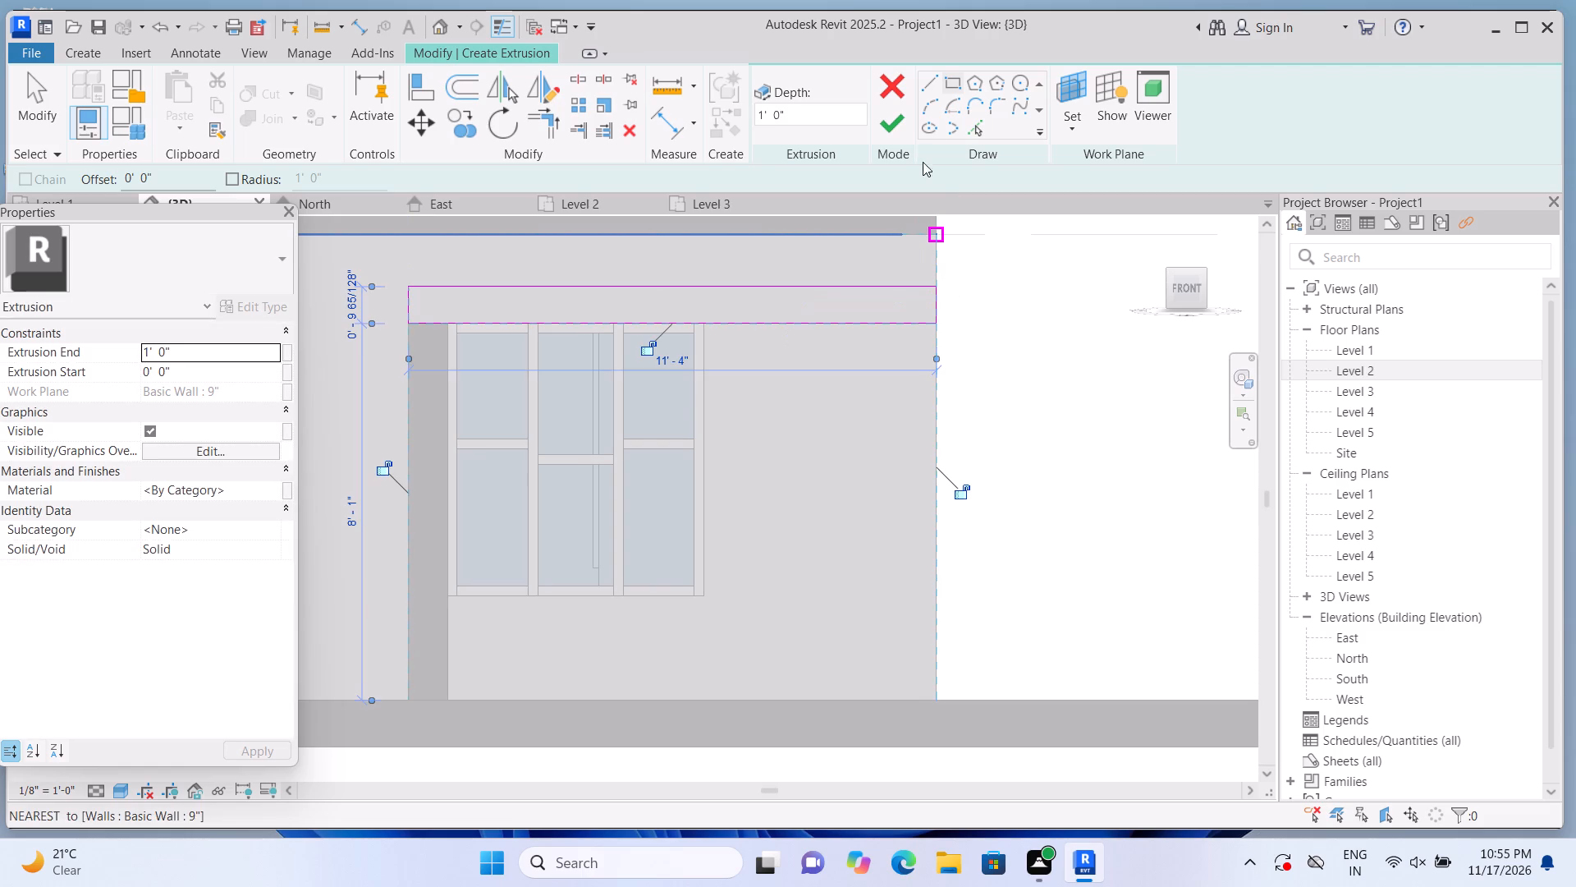
{"action": "left_click", "coordinate": [905, 117]}
{"action": "left_click", "coordinate": [1006, 352]}
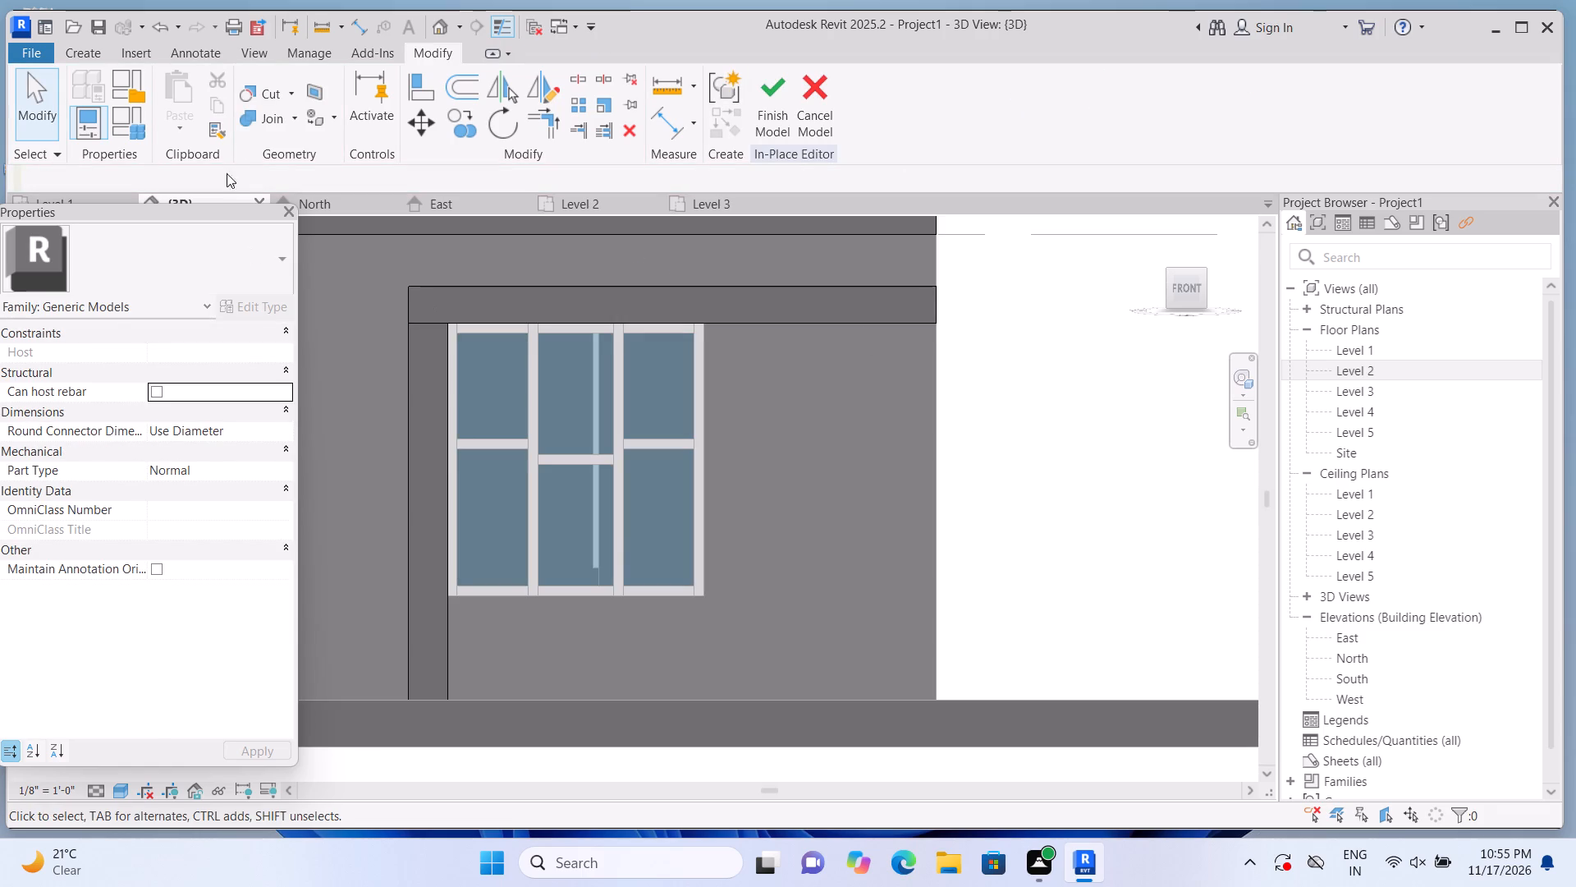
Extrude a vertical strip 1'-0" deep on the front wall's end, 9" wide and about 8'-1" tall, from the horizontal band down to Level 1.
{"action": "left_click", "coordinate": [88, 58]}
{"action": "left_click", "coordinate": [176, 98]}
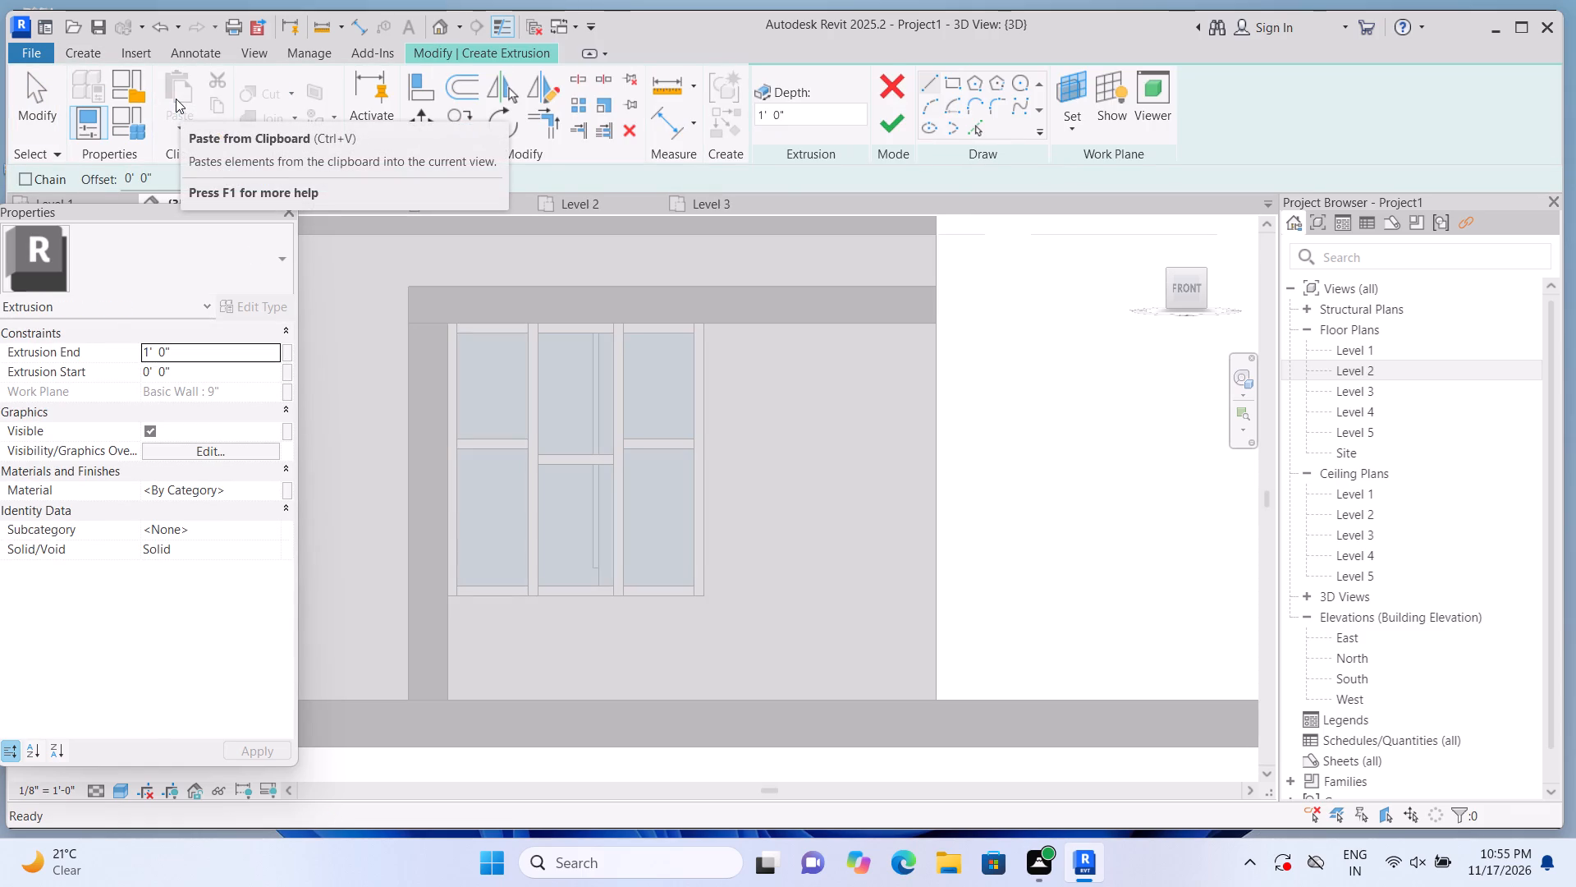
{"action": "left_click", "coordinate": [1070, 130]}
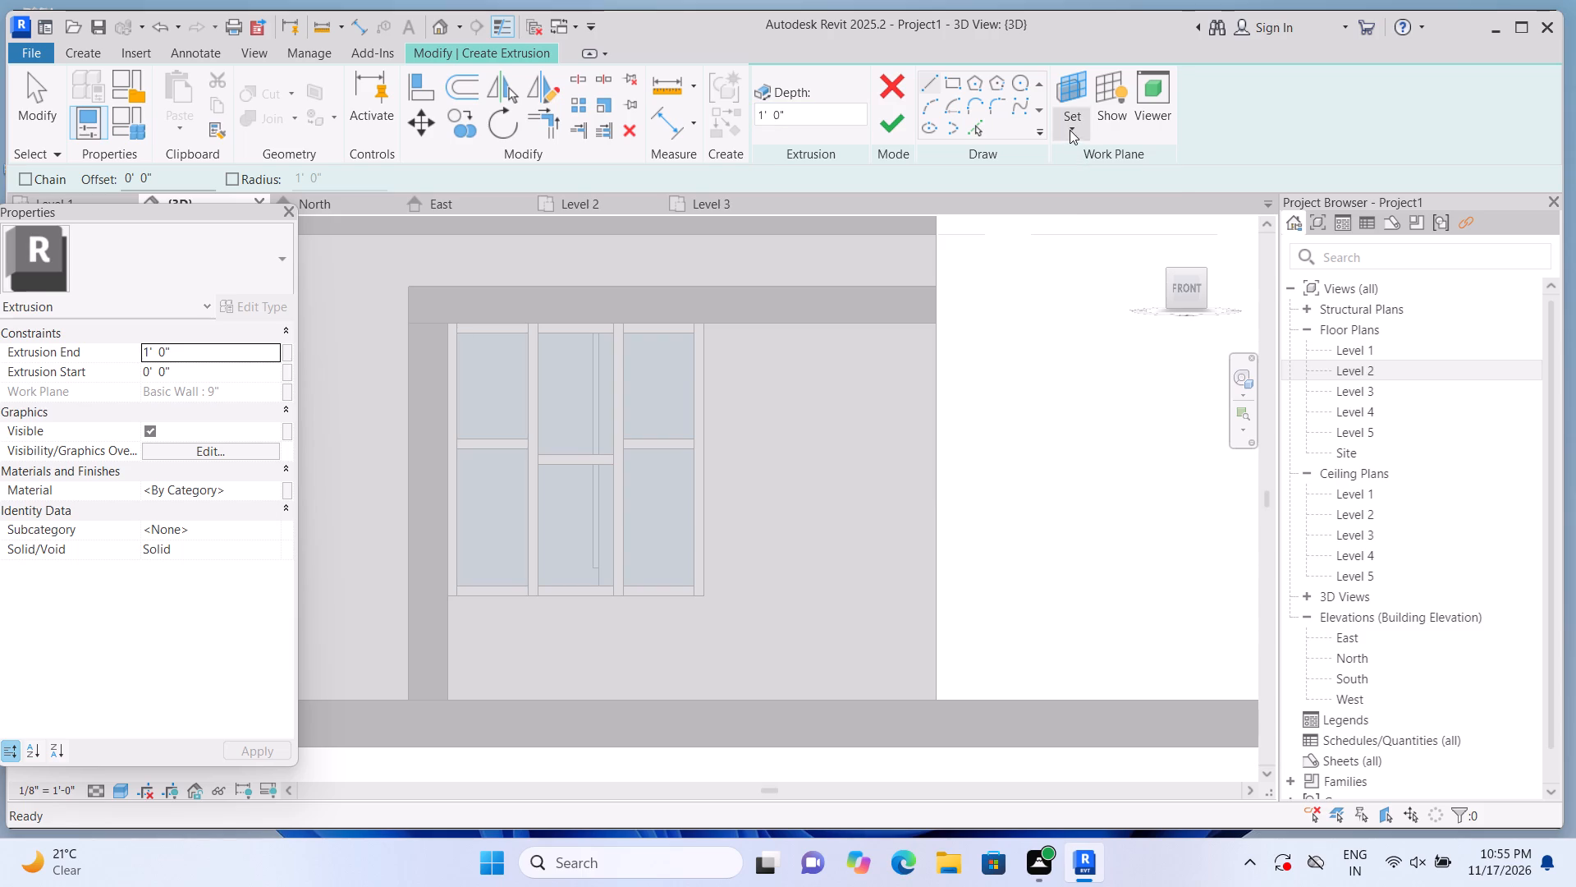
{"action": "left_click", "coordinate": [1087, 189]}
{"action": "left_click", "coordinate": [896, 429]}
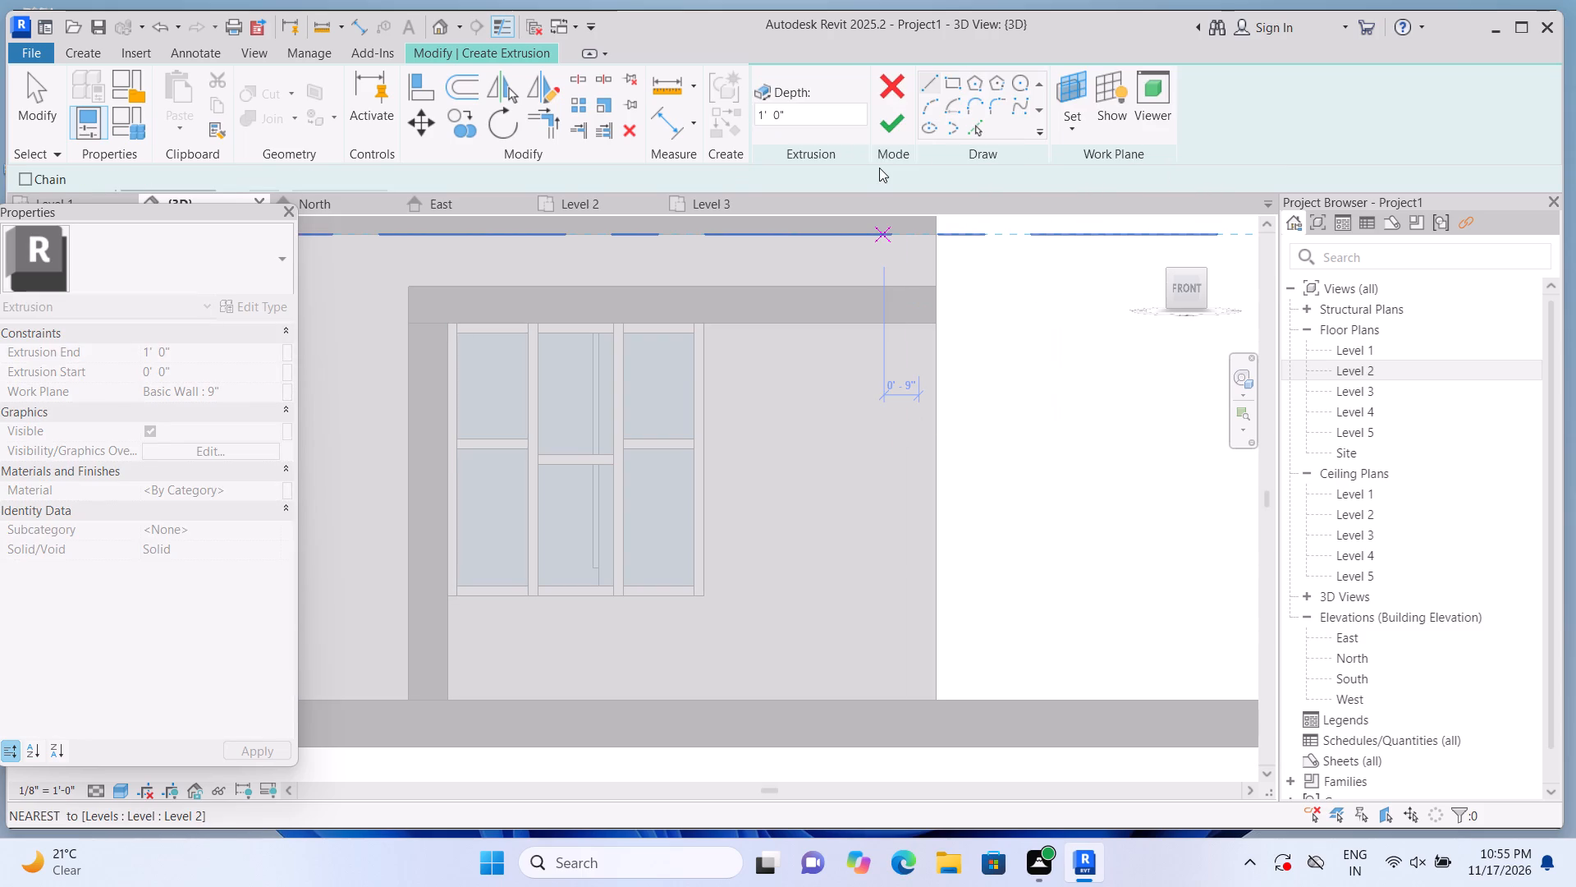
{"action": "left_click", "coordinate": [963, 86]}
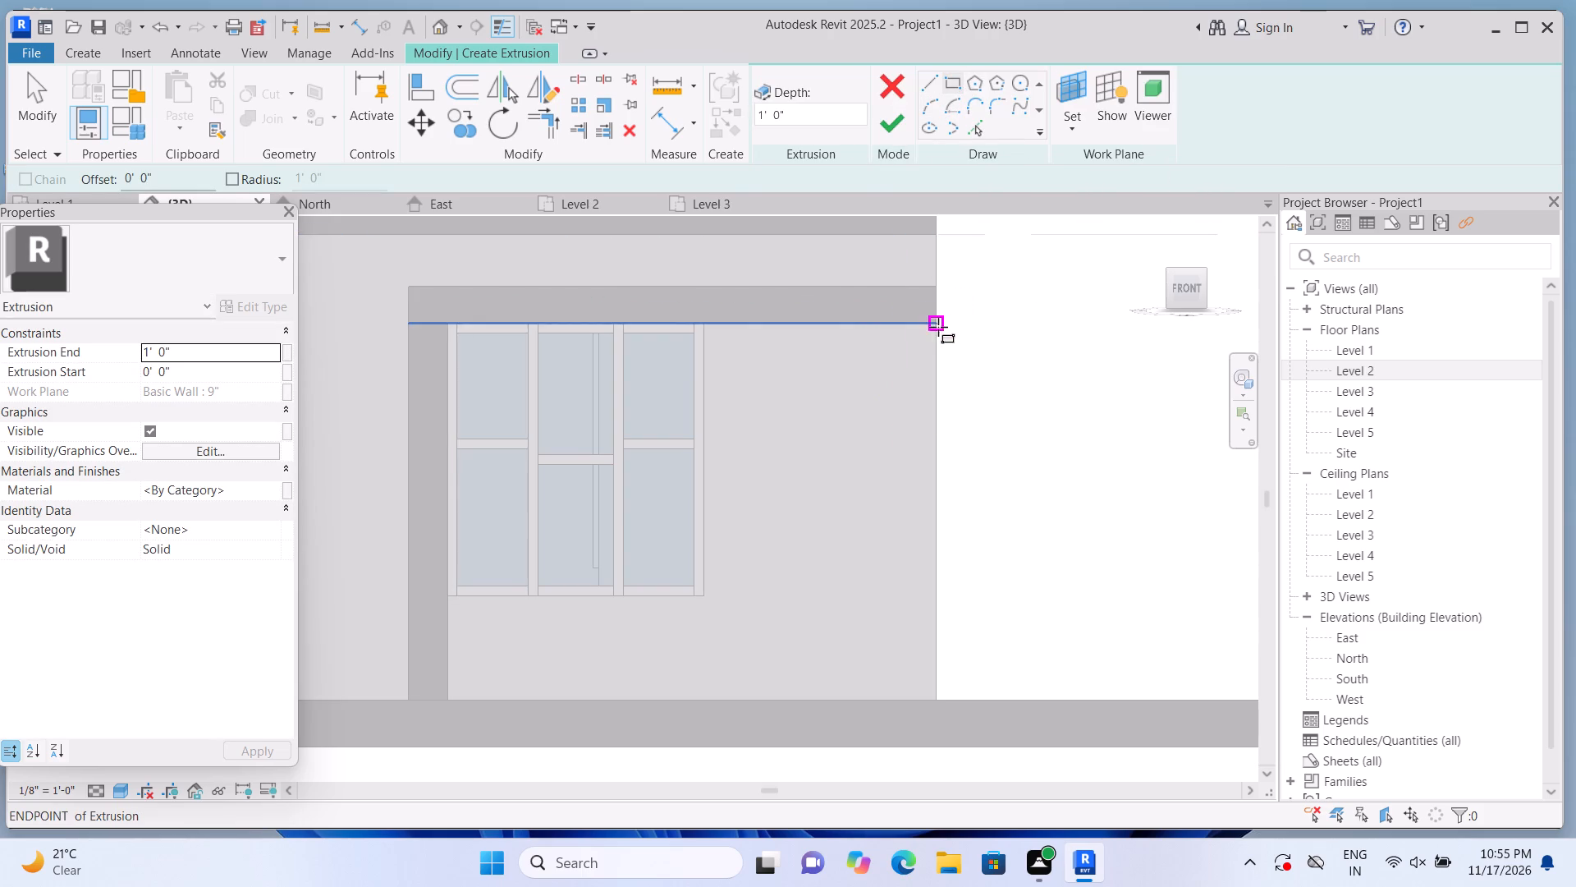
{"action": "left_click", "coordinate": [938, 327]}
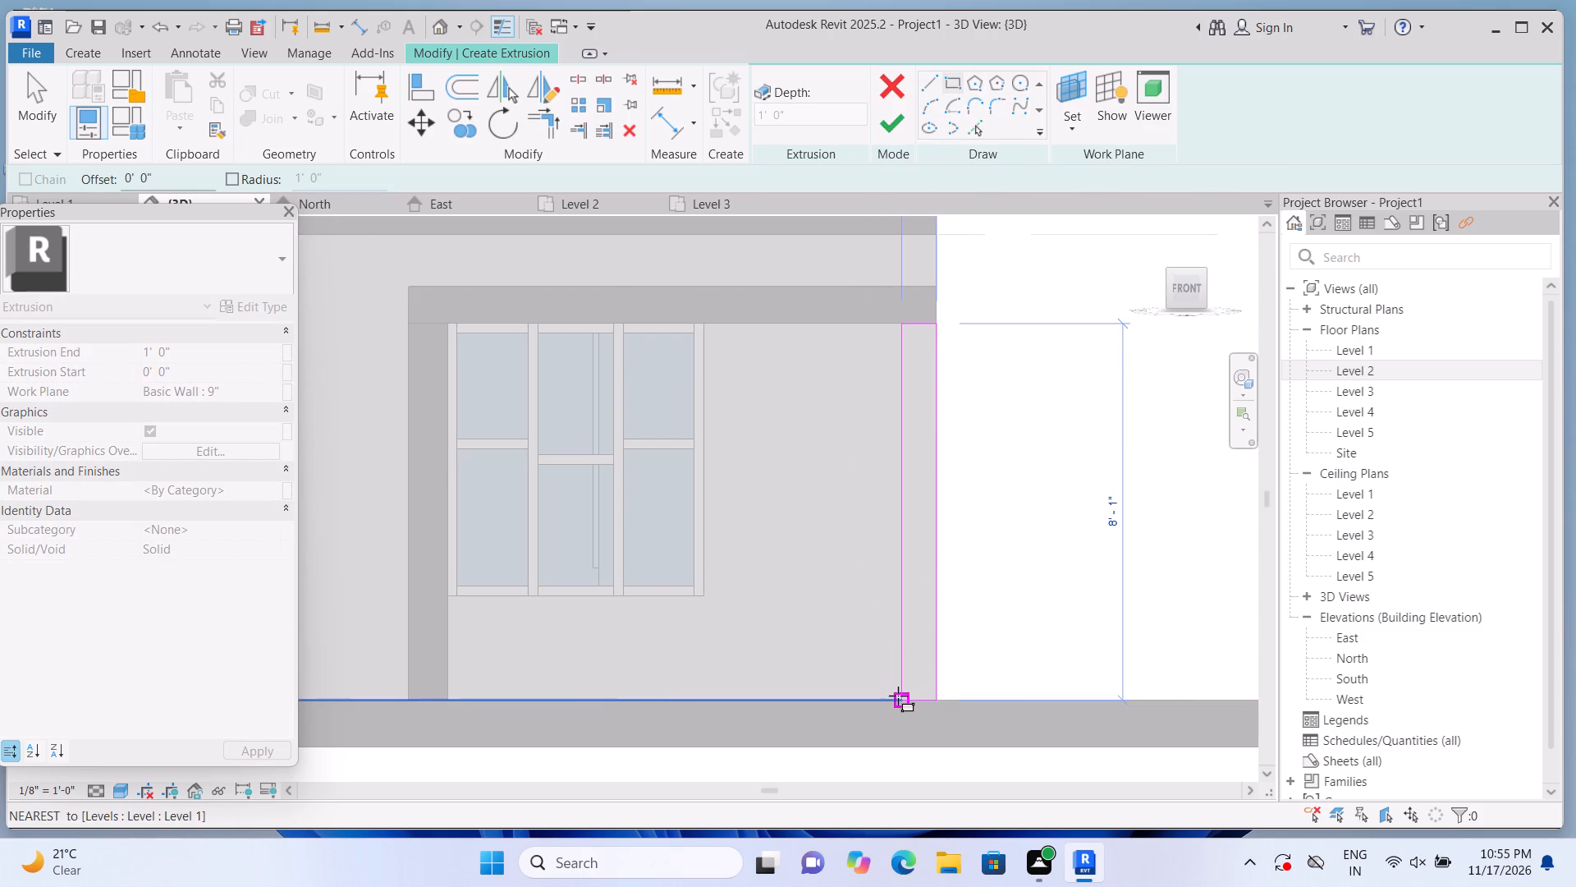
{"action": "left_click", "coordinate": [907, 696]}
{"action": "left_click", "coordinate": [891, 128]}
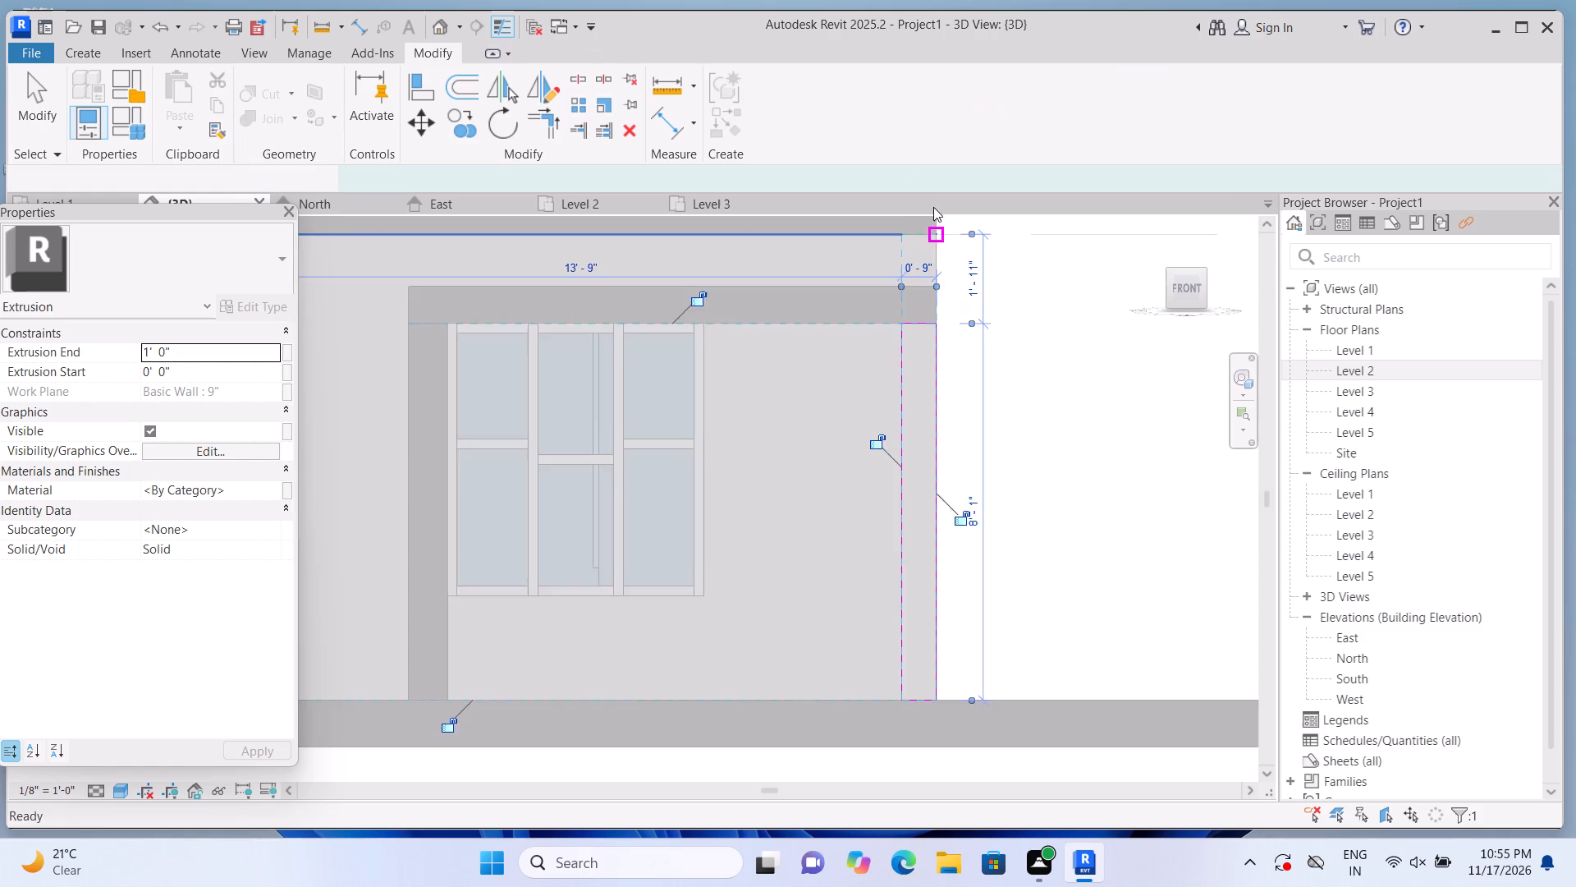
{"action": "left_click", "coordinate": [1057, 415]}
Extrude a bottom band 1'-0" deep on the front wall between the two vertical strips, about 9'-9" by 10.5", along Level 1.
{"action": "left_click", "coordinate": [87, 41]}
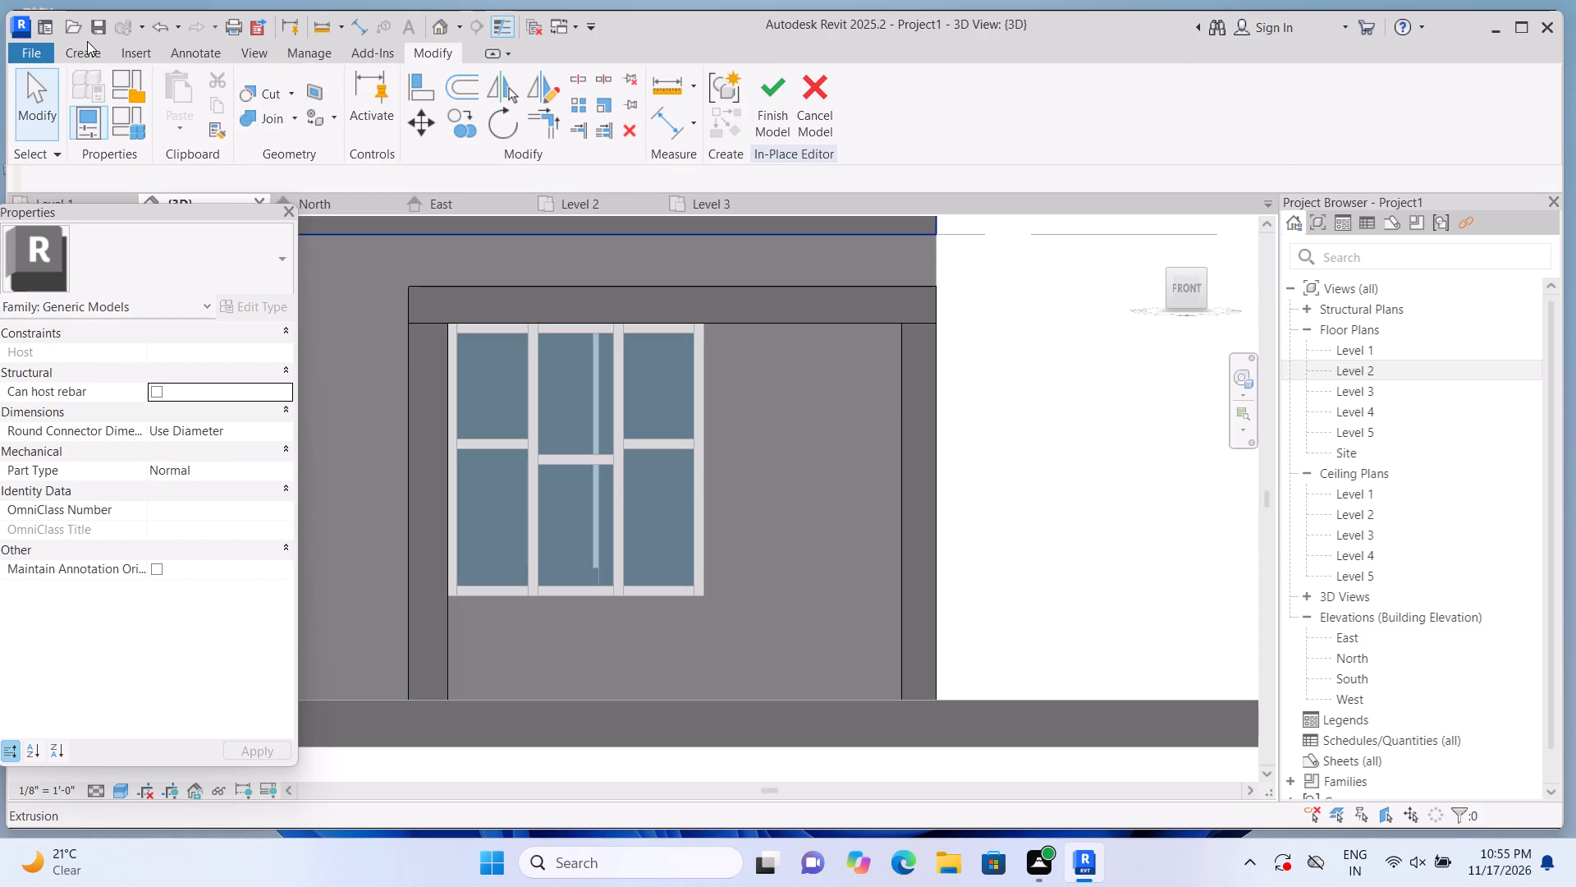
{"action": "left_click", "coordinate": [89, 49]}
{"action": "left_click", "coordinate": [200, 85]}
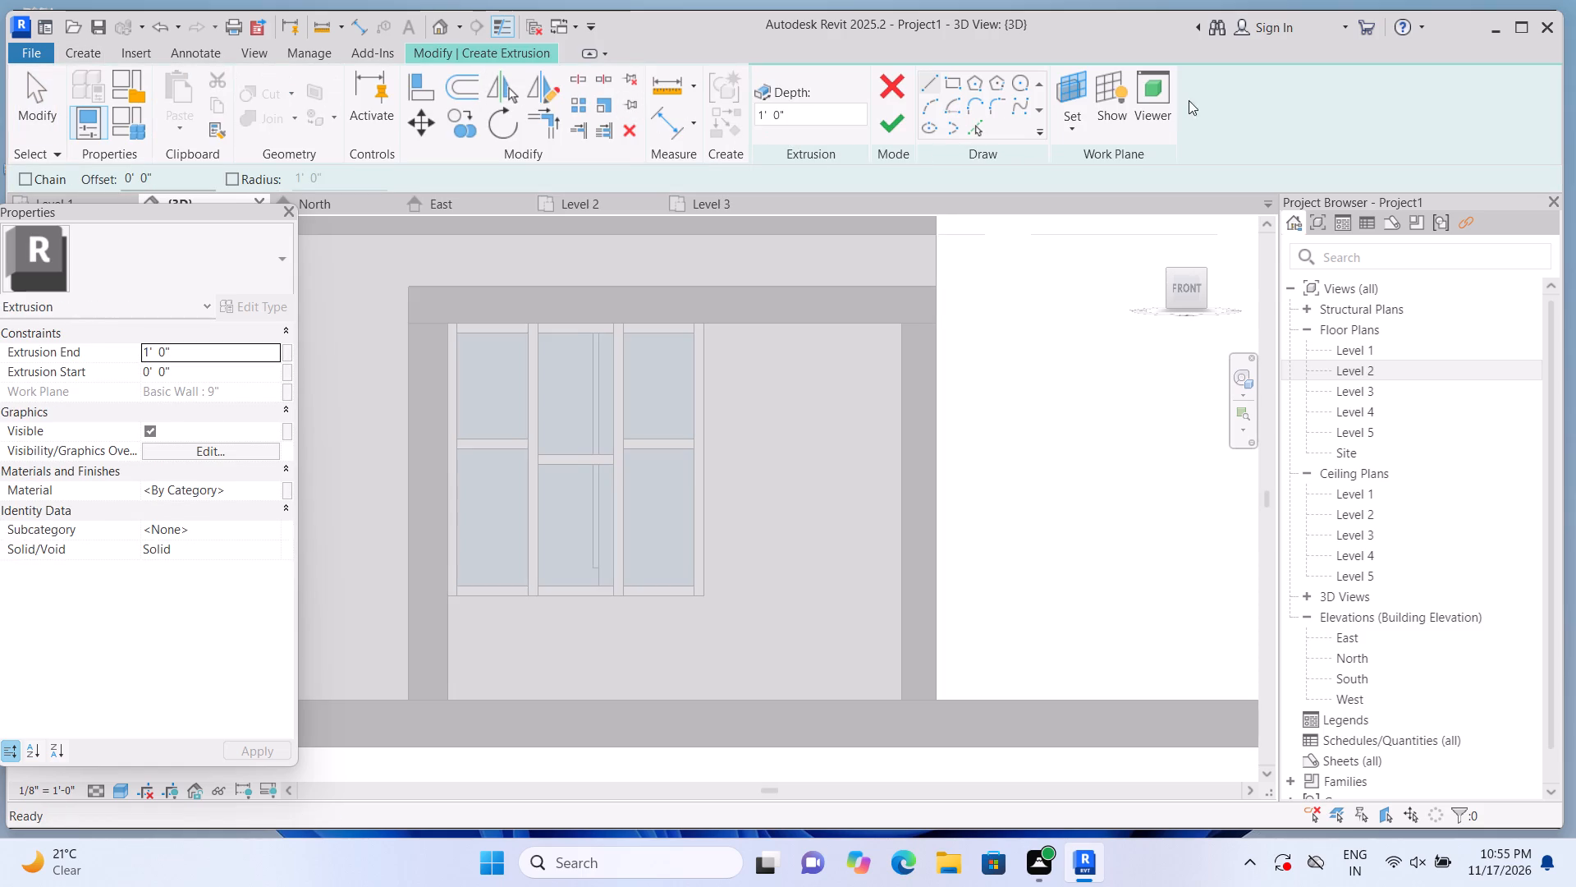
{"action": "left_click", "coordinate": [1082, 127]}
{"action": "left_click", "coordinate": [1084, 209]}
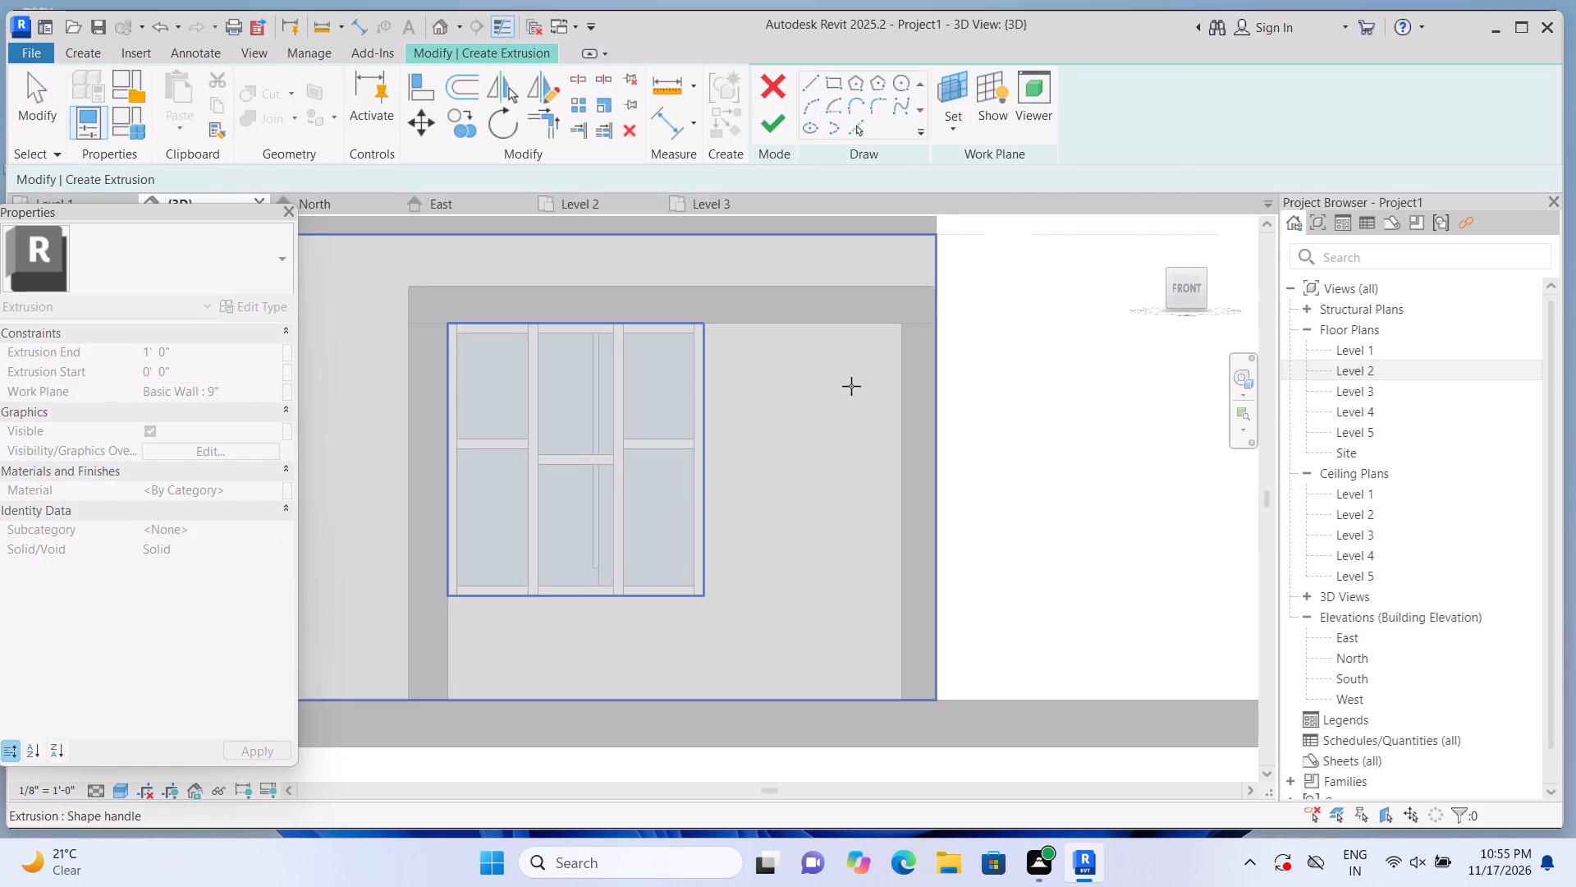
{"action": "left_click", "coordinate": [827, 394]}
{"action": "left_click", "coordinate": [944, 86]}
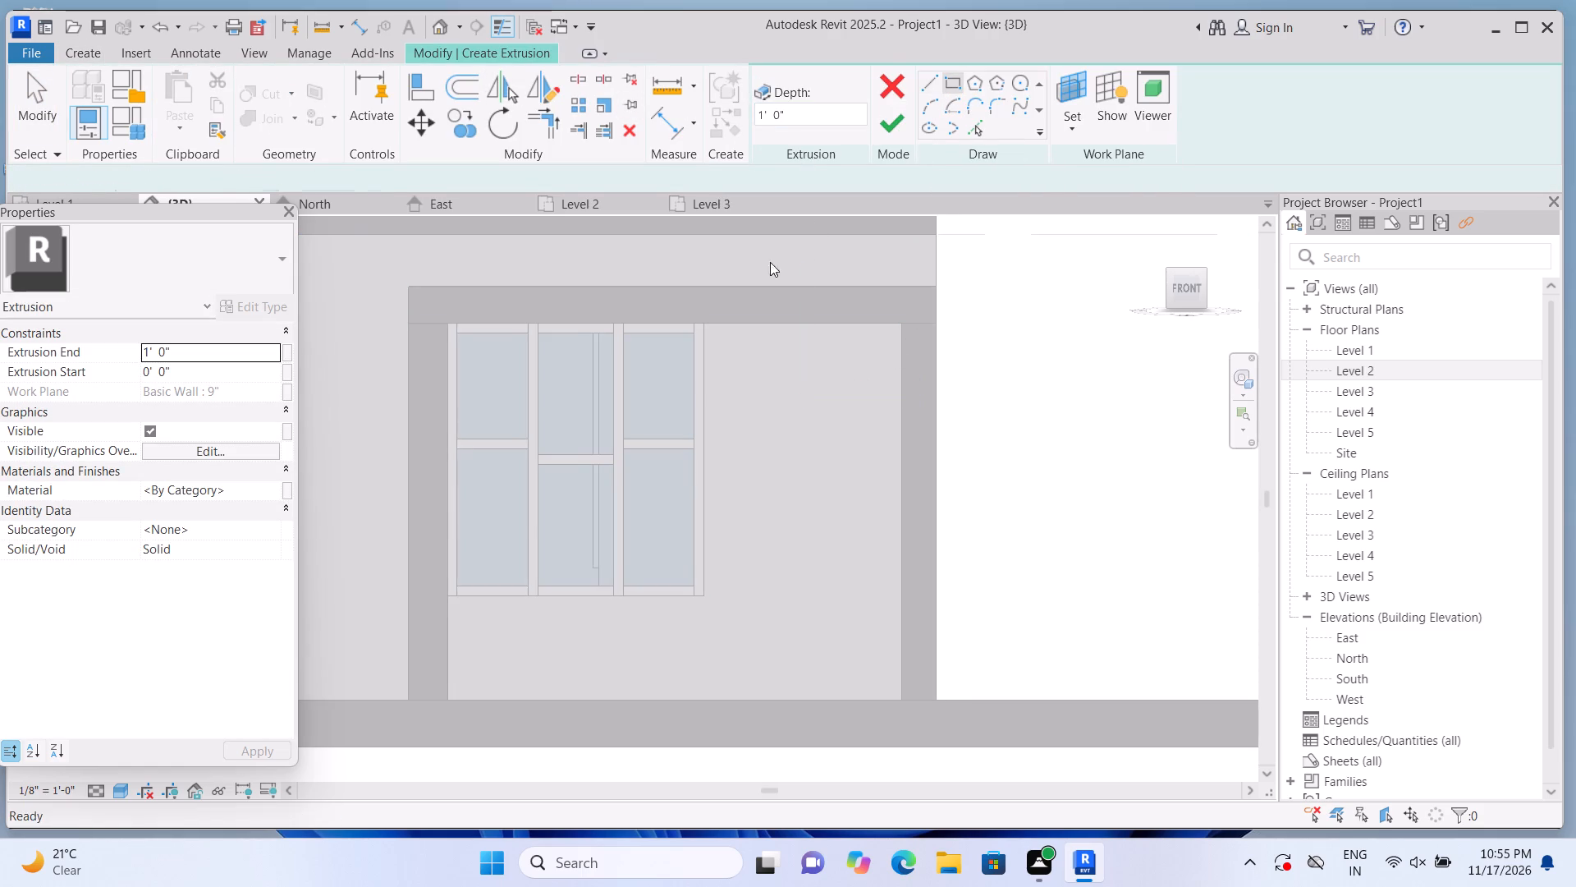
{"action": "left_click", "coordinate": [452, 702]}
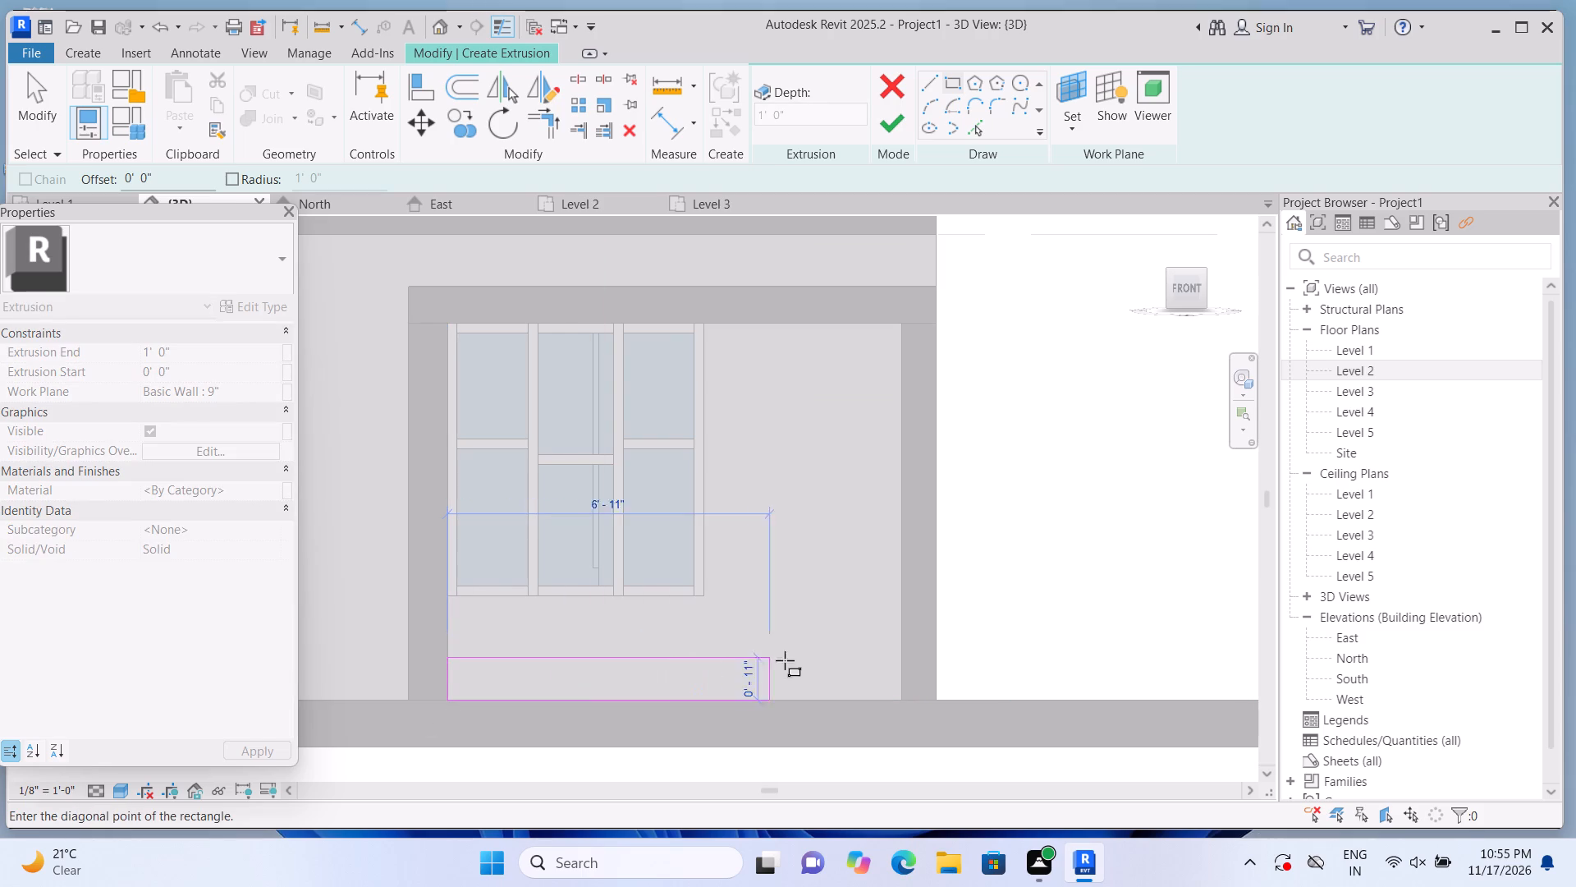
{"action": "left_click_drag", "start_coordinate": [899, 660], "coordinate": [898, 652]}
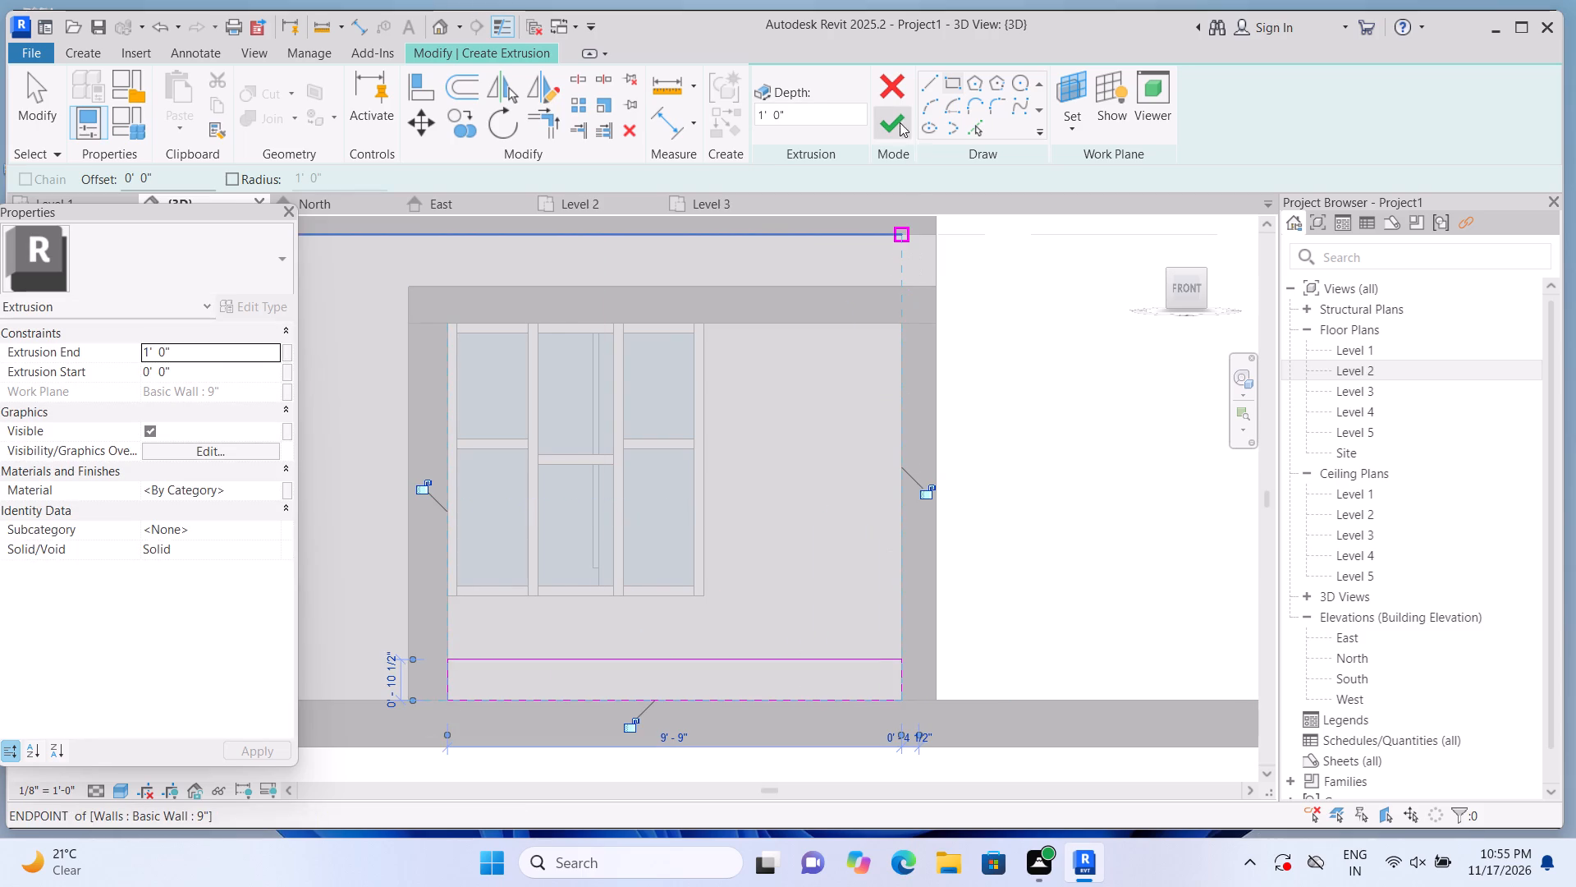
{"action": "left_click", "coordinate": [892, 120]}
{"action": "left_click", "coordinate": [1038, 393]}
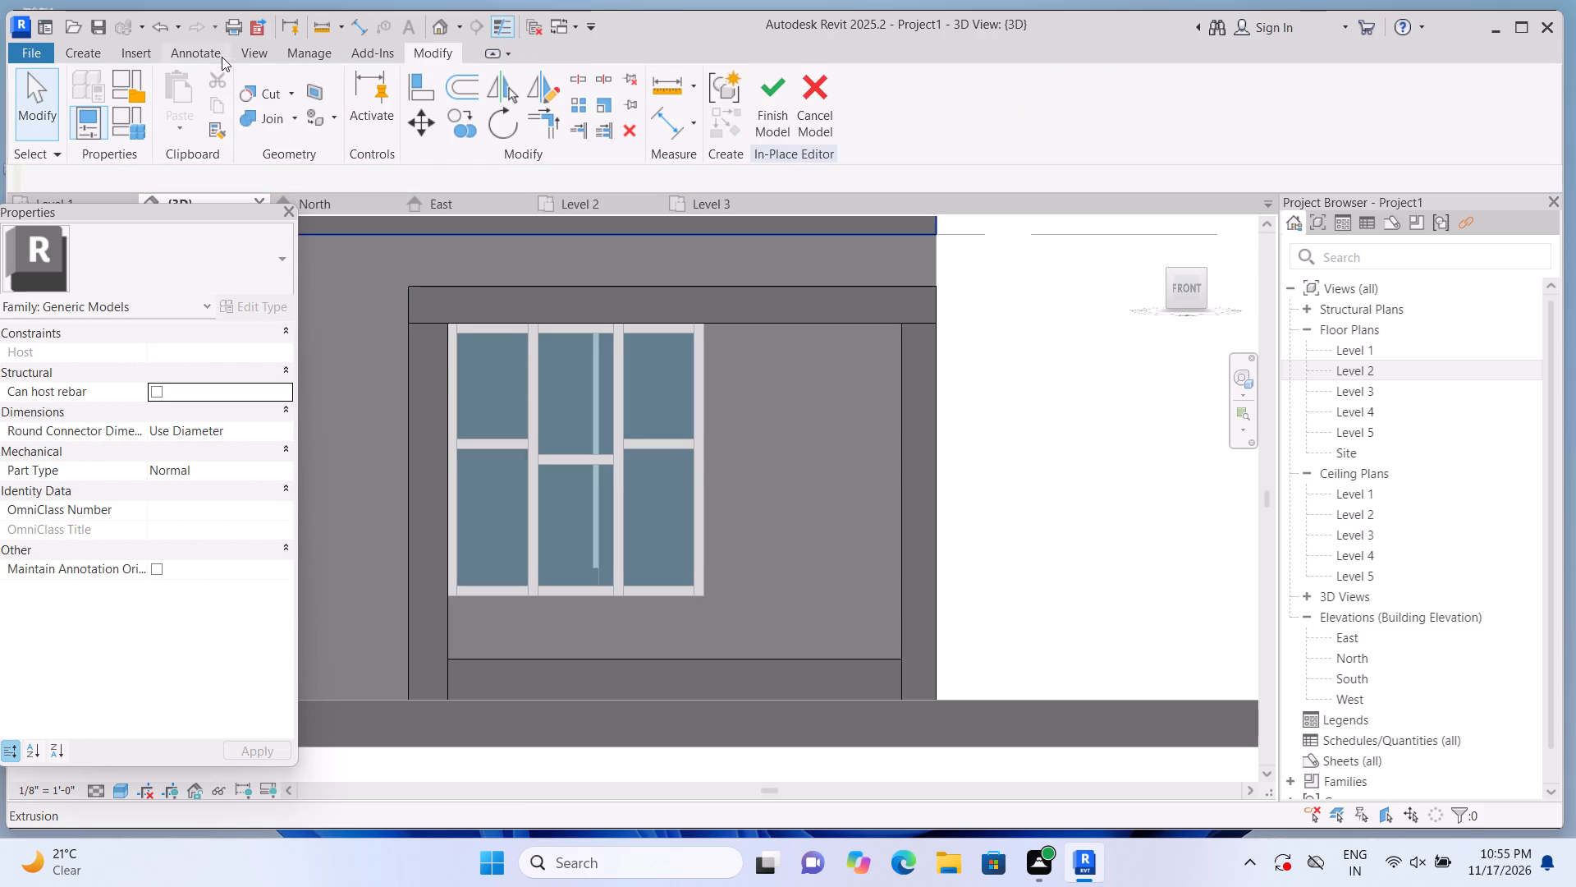
Examine the frame around the lower end window from the isometric and front views.
{"action": "left_click", "coordinate": [438, 26]}
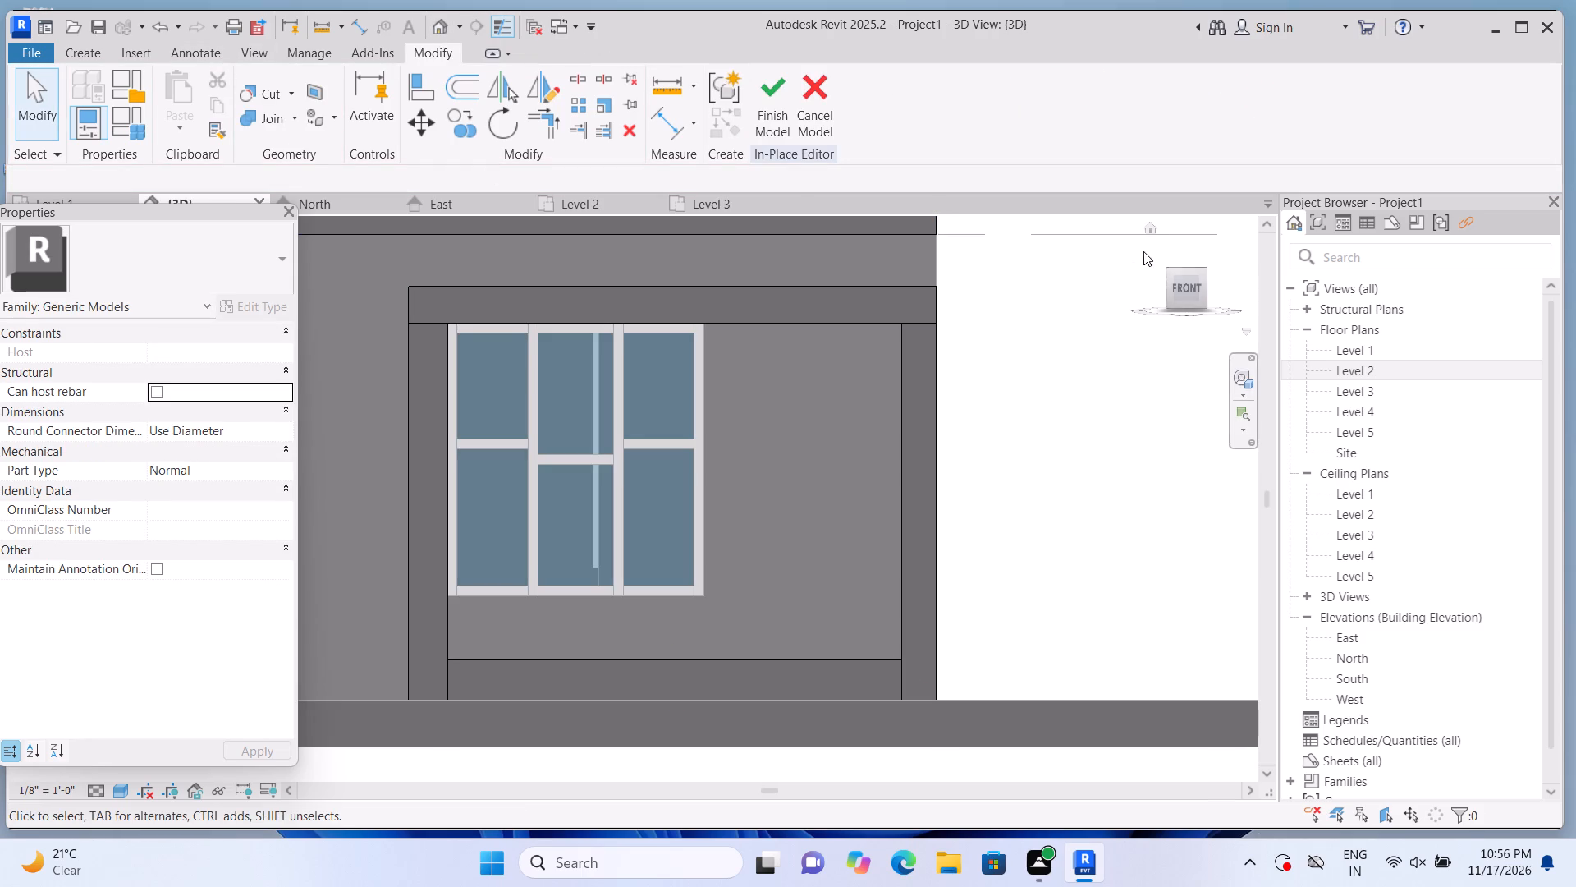
{"action": "left_click", "coordinate": [1148, 227]}
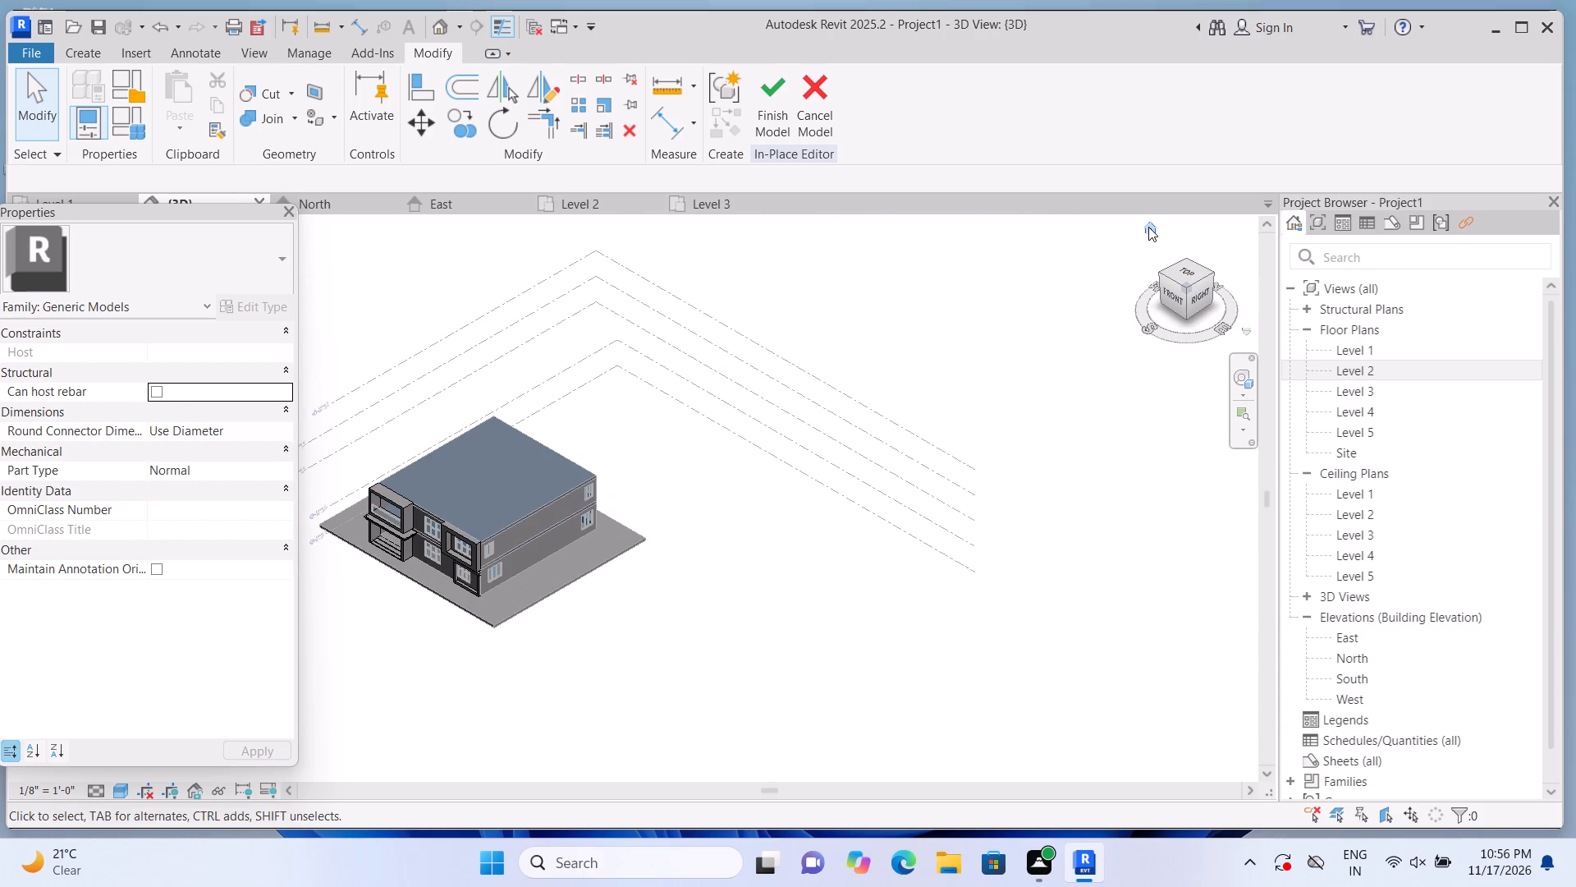
{"action": "scroll", "coordinate": [433, 554], "scroll_direction": "up", "scroll_amount": 2}
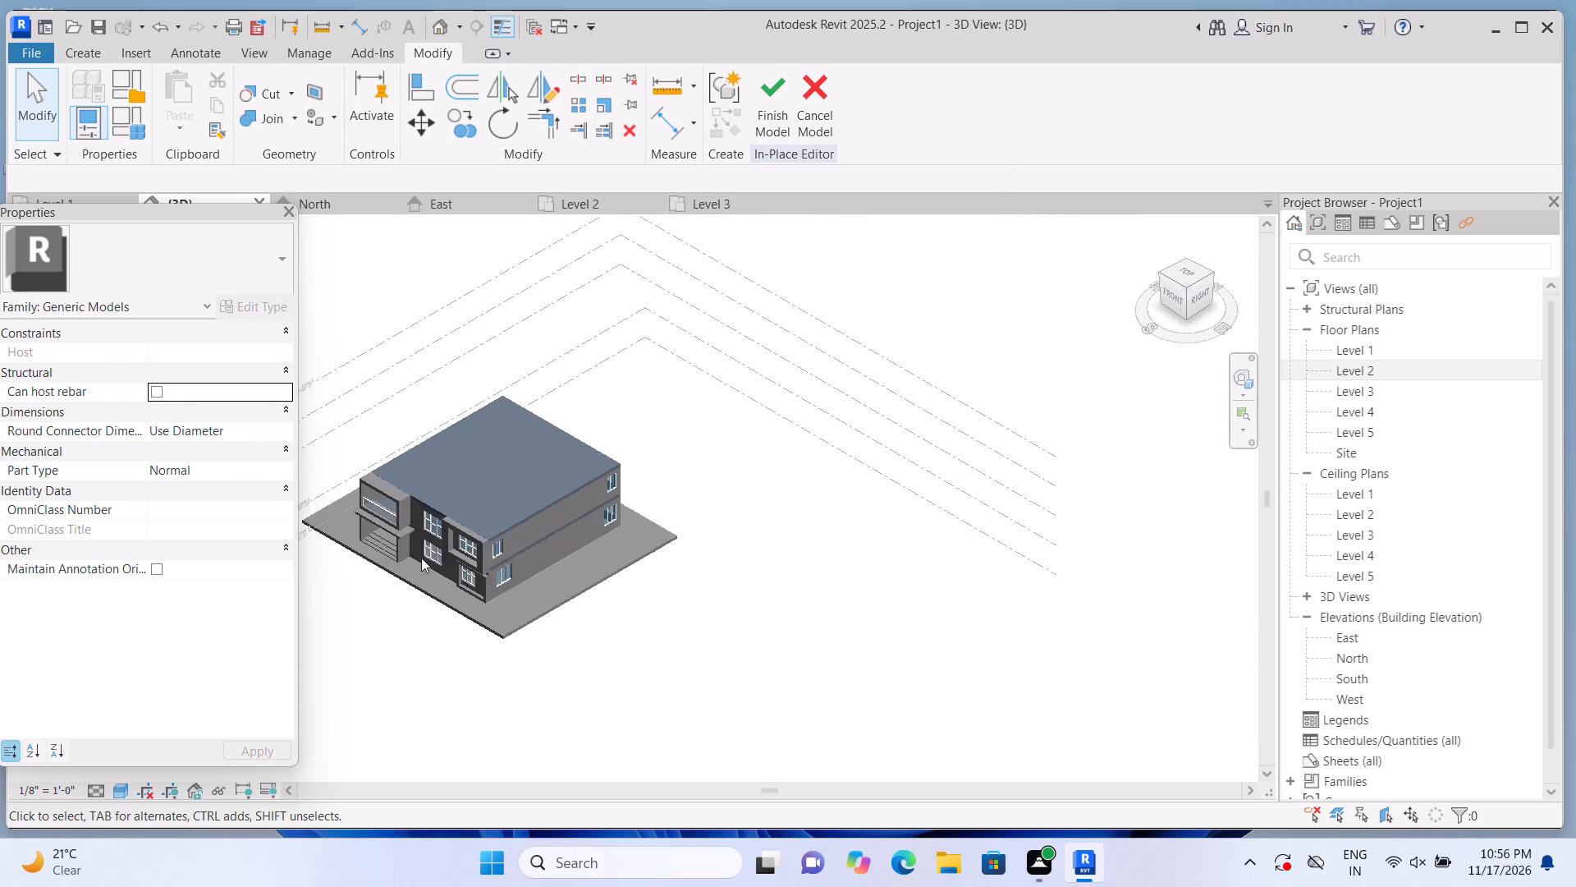
{"action": "scroll", "coordinate": [421, 558], "scroll_direction": "up", "scroll_amount": 10}
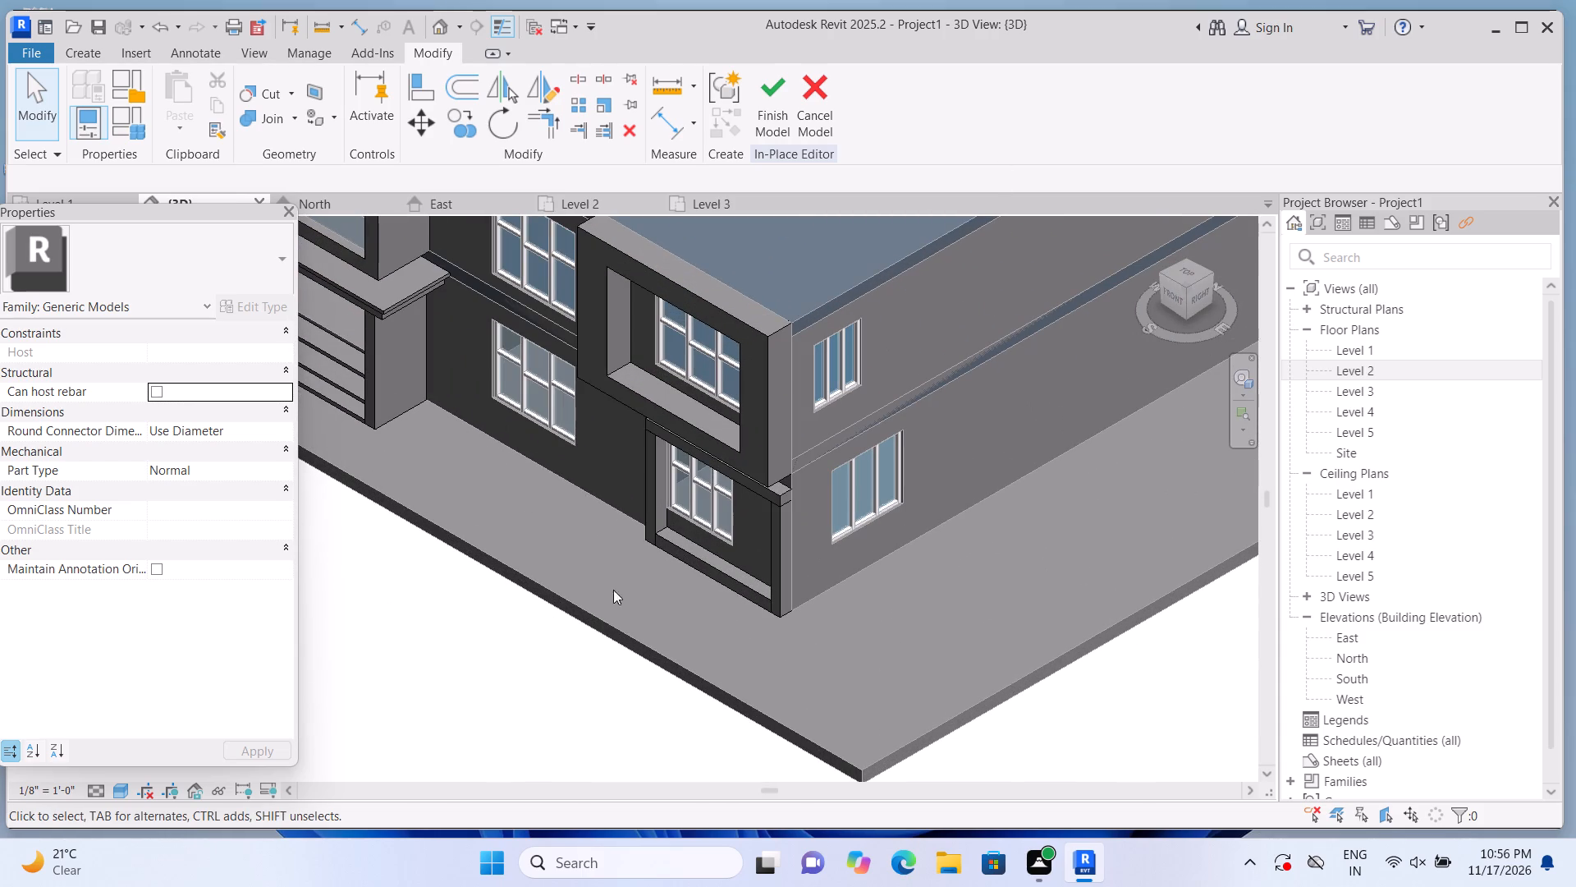
{"action": "scroll", "coordinate": [680, 562], "scroll_direction": "down", "scroll_amount": 6}
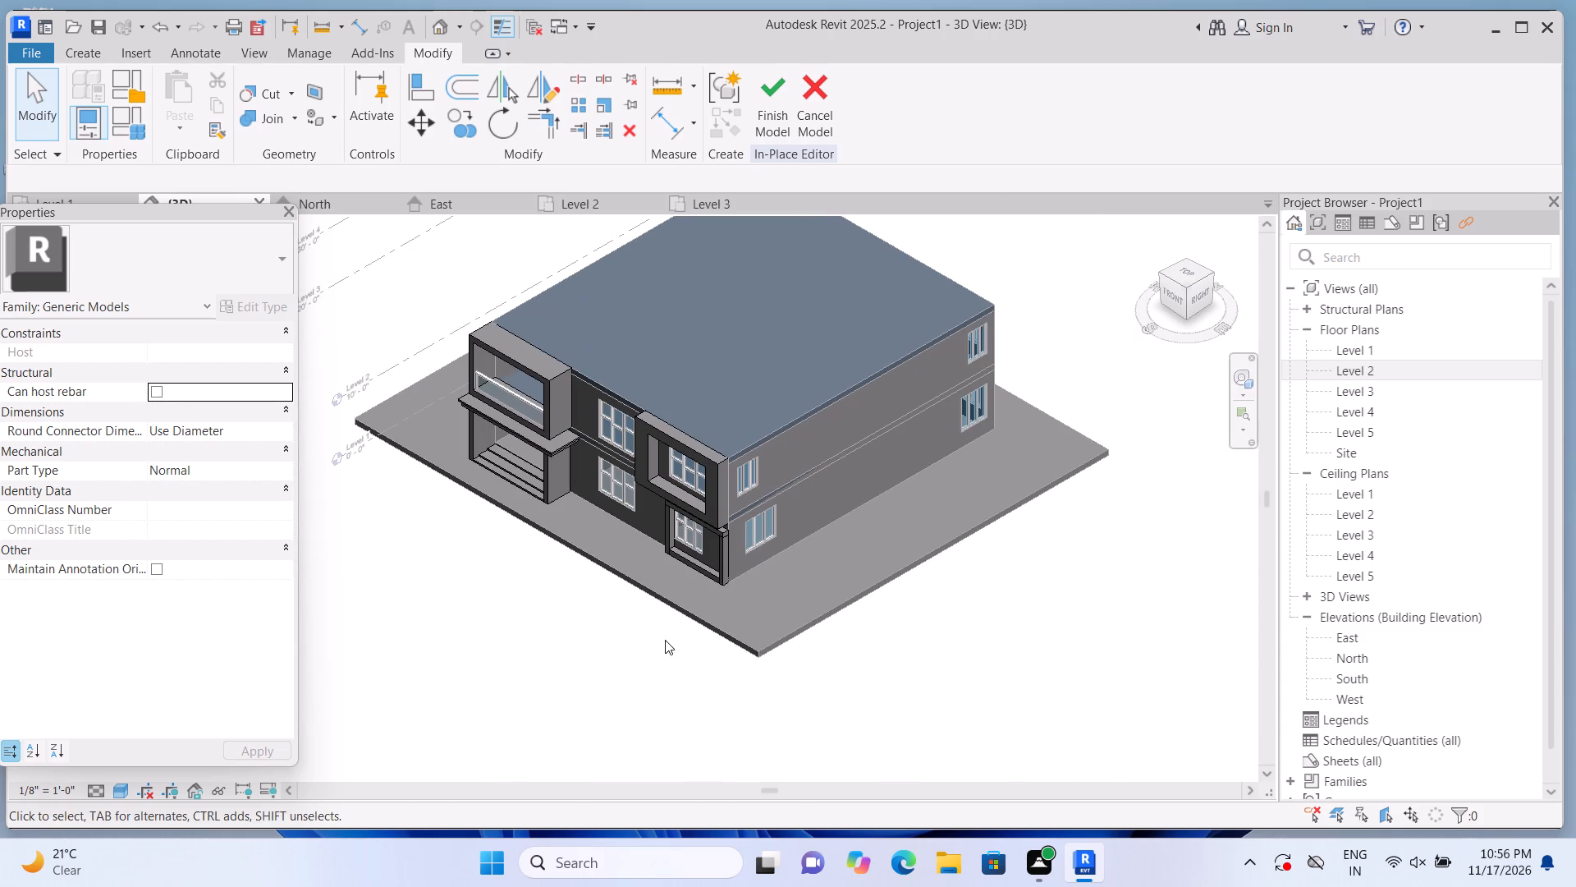
{"action": "left_click", "coordinate": [1180, 298]}
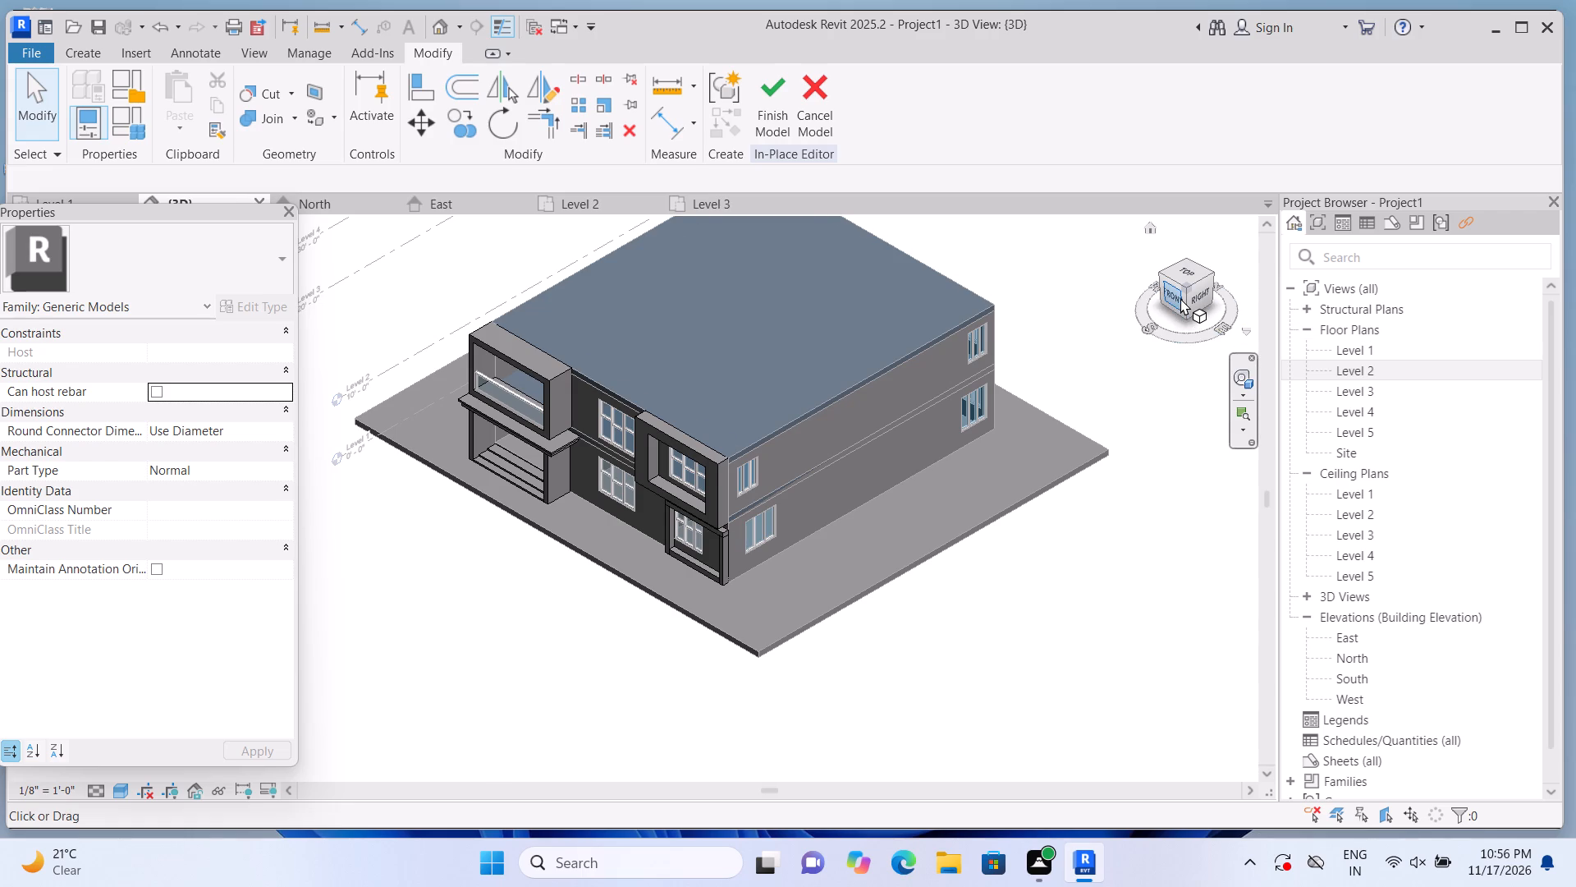
{"action": "scroll", "coordinate": [541, 572], "scroll_direction": "up", "scroll_amount": 8}
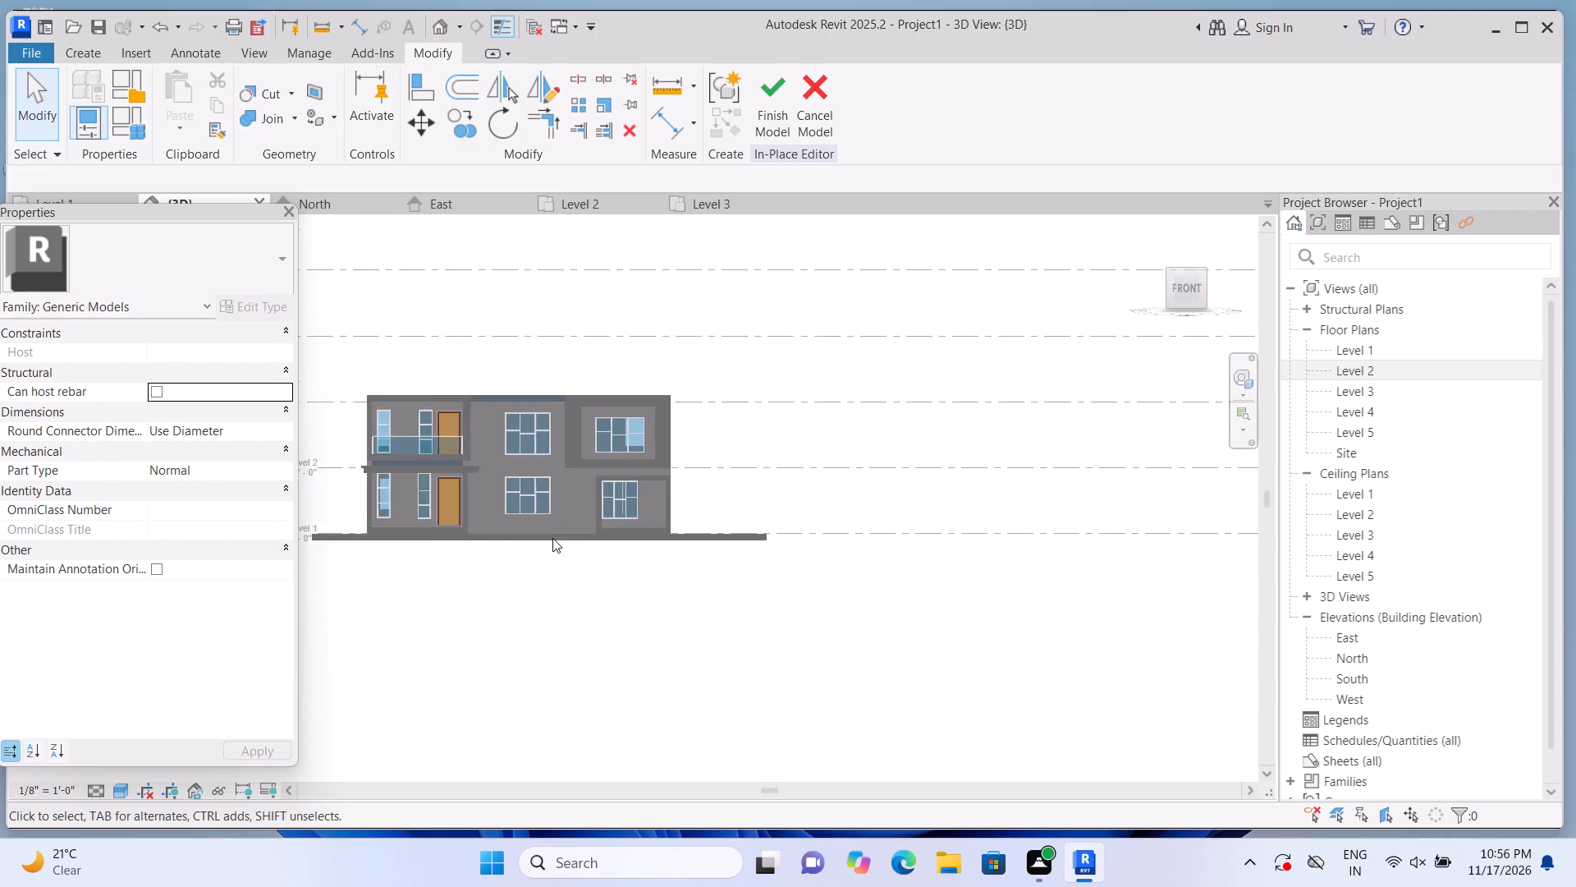
{"action": "scroll", "coordinate": [552, 538], "scroll_direction": "up", "scroll_amount": 5}
Delete the four extrusions framing the lower end window: both vertical strips, the top band and the bottom band.
{"action": "left_click", "coordinate": [813, 443]}
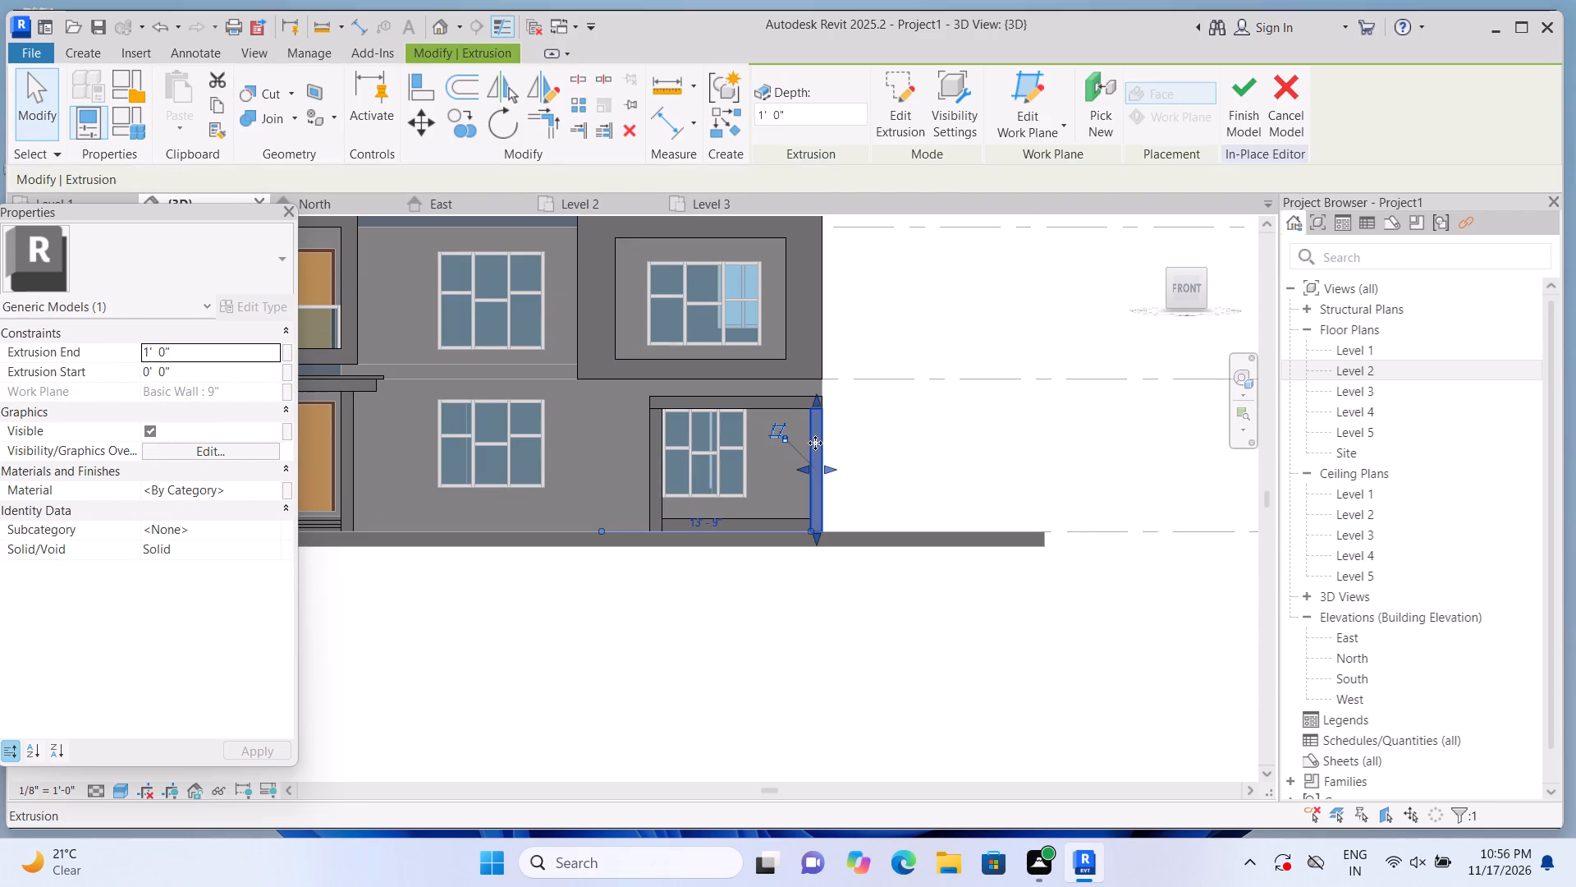
{"action": "key", "text": "Delete"}
{"action": "left_click", "coordinate": [801, 399]}
{"action": "key", "text": "Delete"}
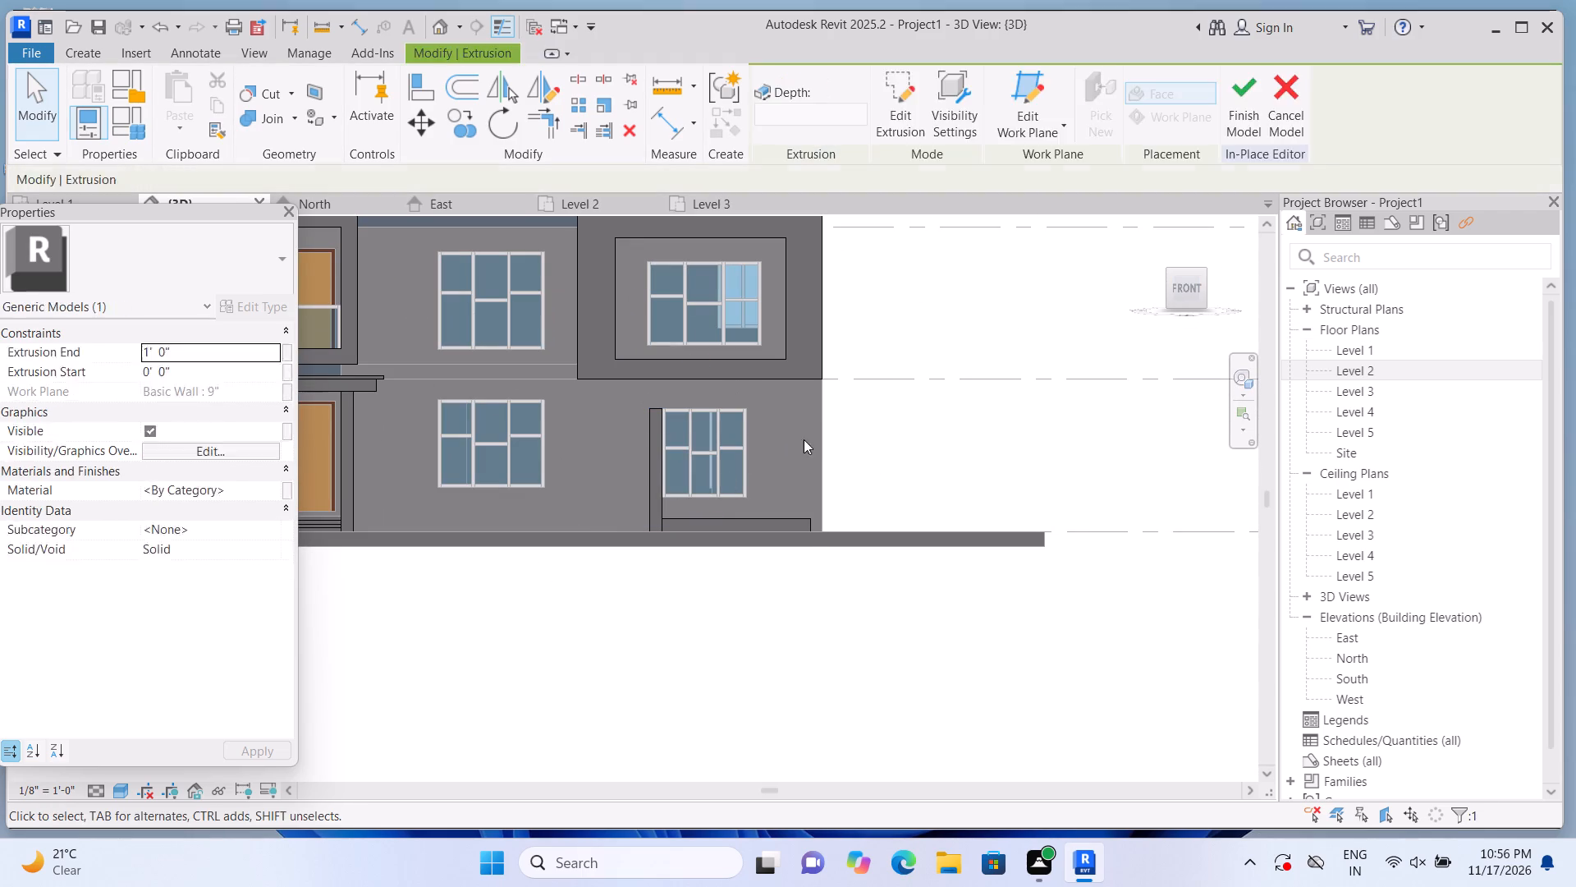
{"action": "left_click", "coordinate": [806, 522]}
{"action": "key", "text": "Delete"}
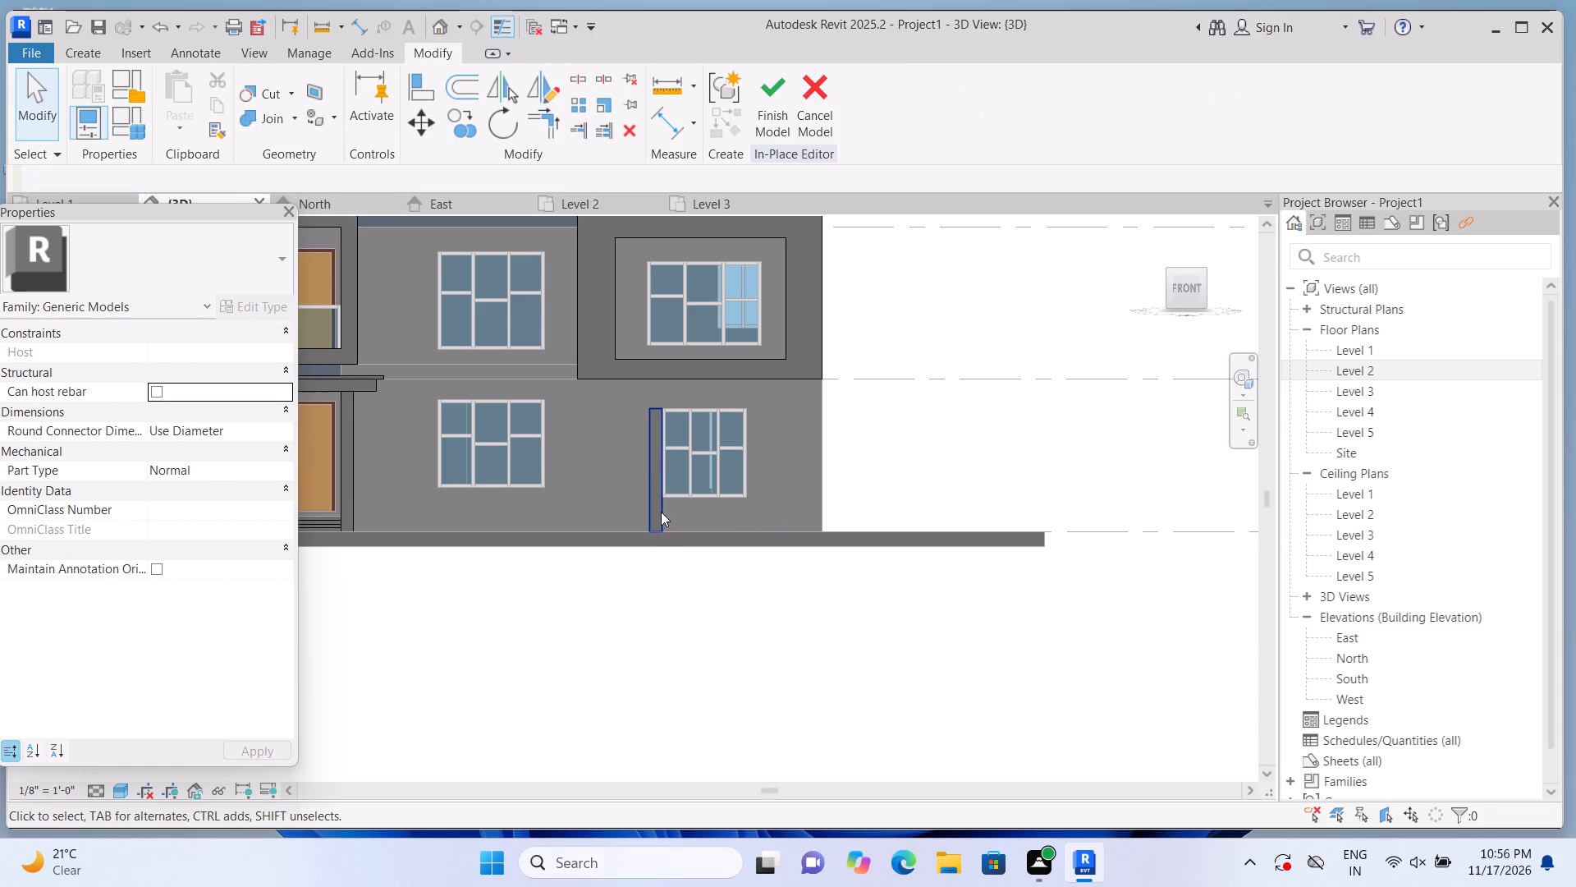
{"action": "left_click", "coordinate": [661, 512]}
{"action": "key", "text": "Delete"}
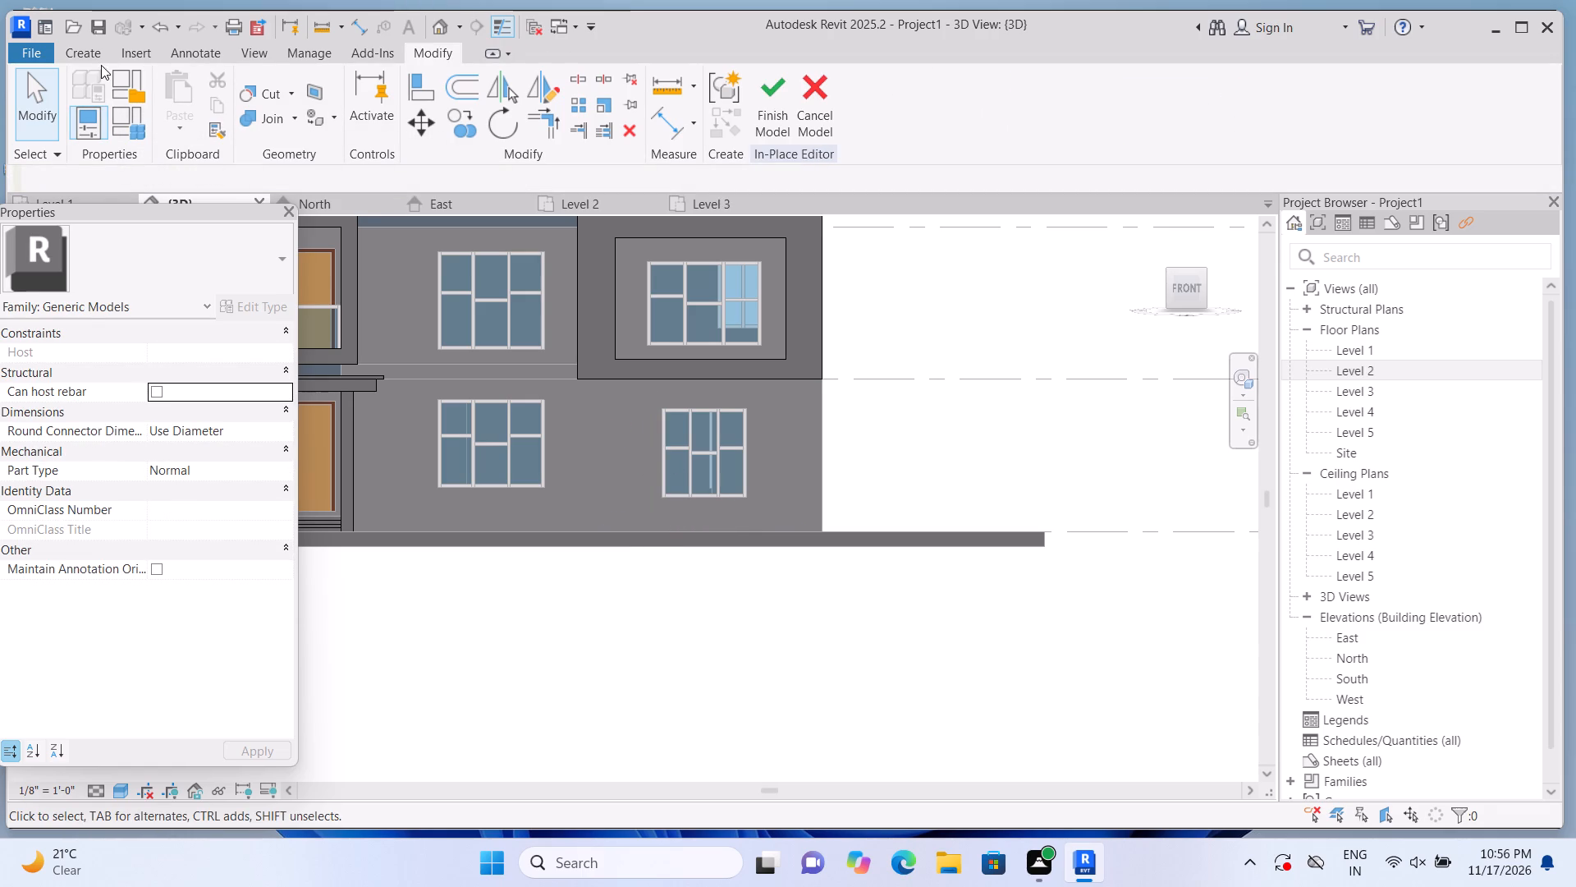
Extrude a rectangular block 1'-0" deep on the front wall's plane, outward from the wall's end, about 2'-11" wide and 8'-8" up from Level 1.
{"action": "left_click", "coordinate": [101, 64]}
{"action": "left_click", "coordinate": [94, 53]}
{"action": "left_click", "coordinate": [172, 98]}
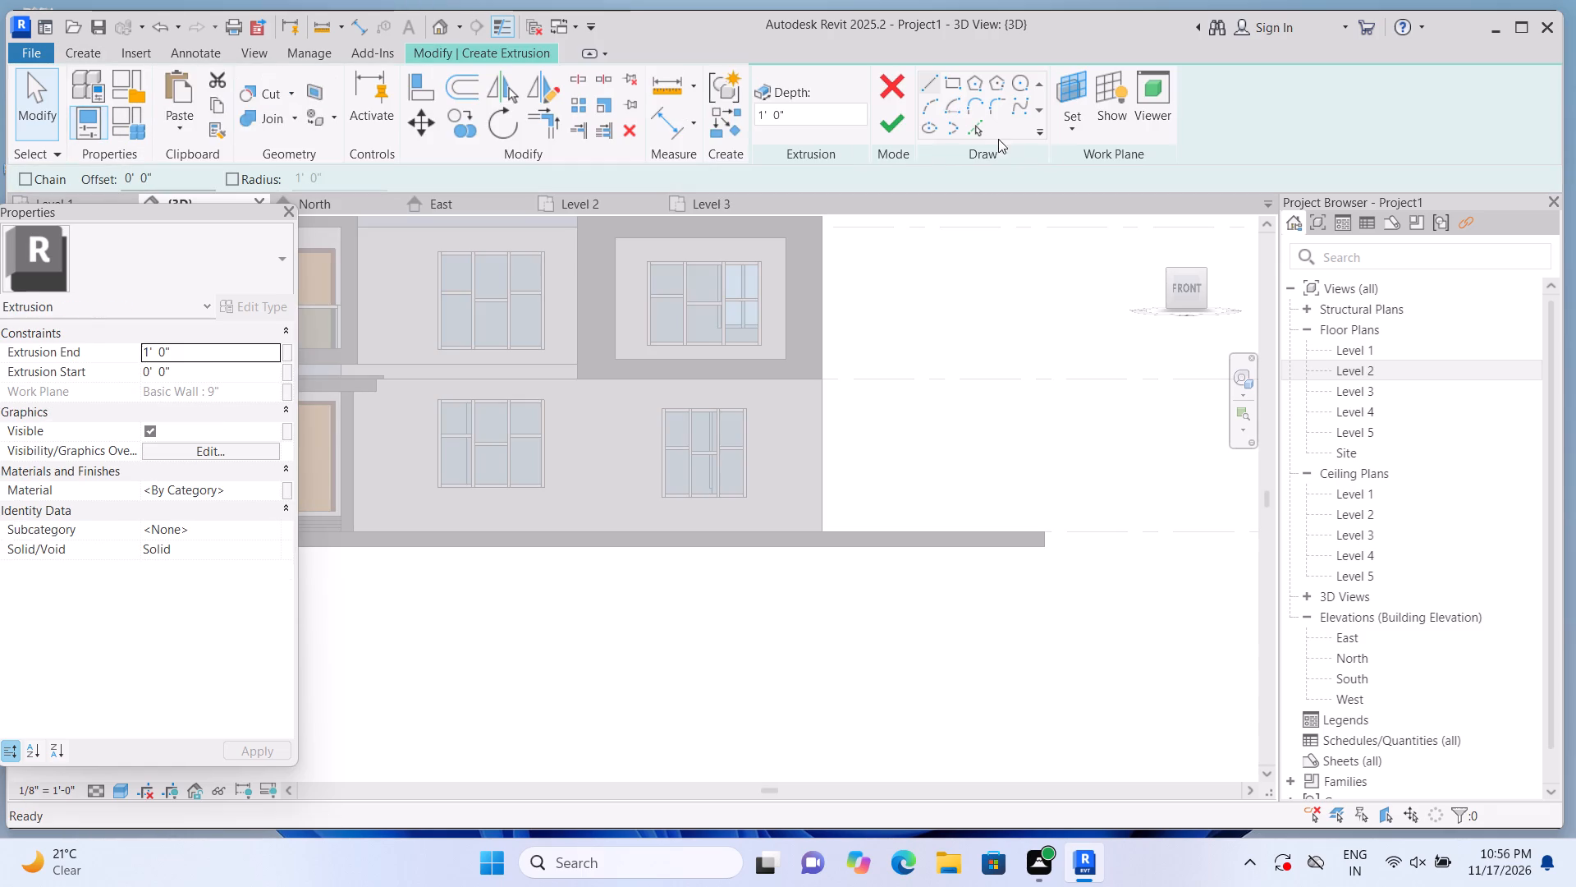
{"action": "left_click", "coordinate": [1061, 134]}
{"action": "left_click", "coordinate": [1075, 187]}
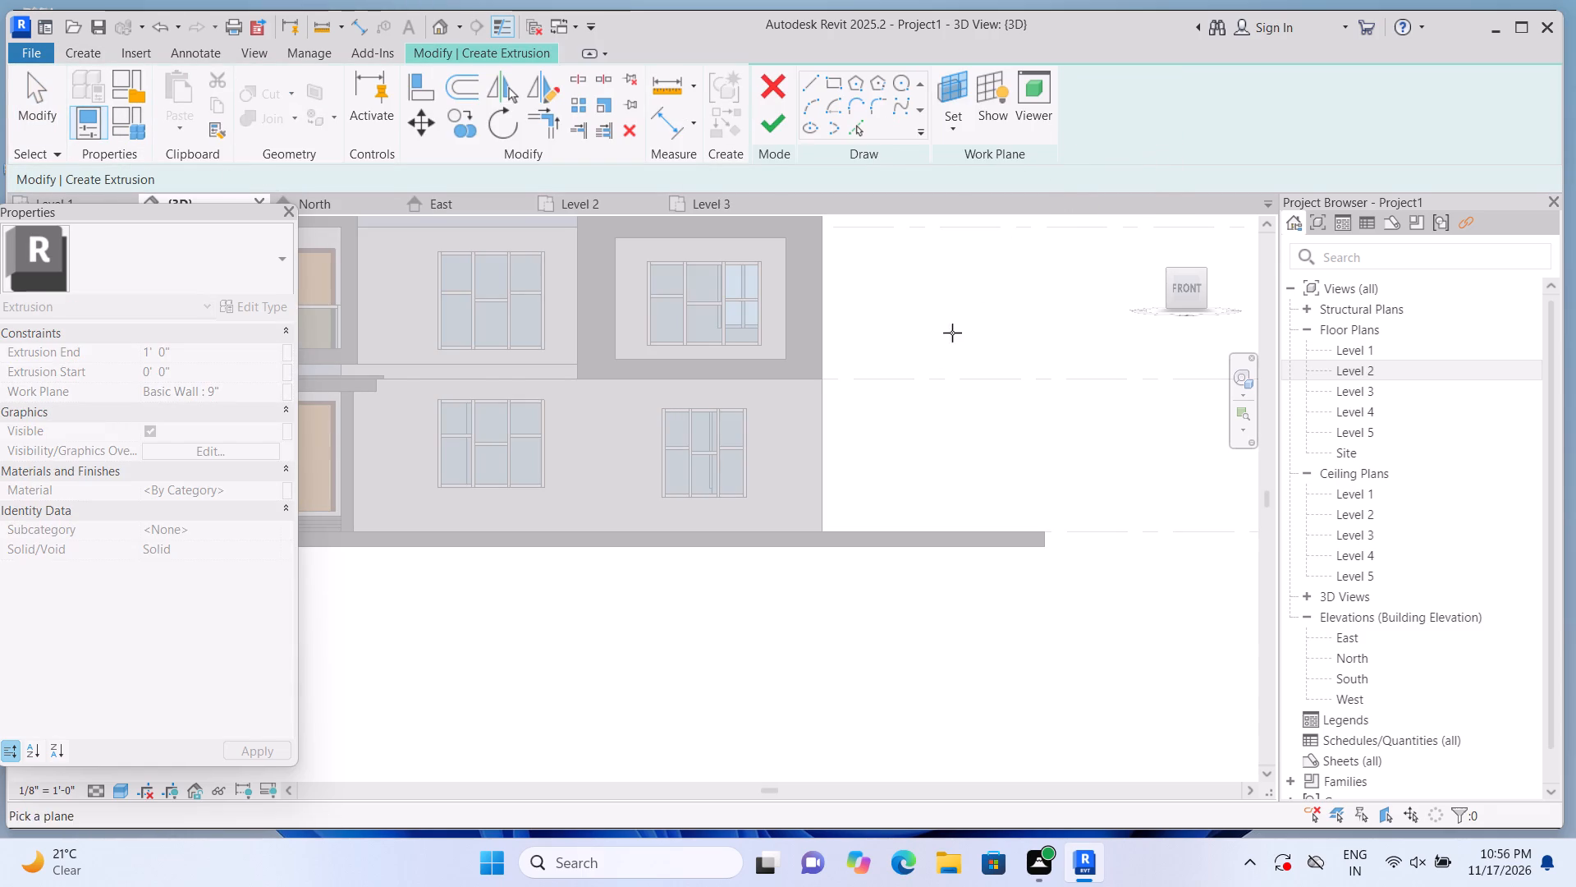
{"action": "left_click", "coordinate": [799, 448]}
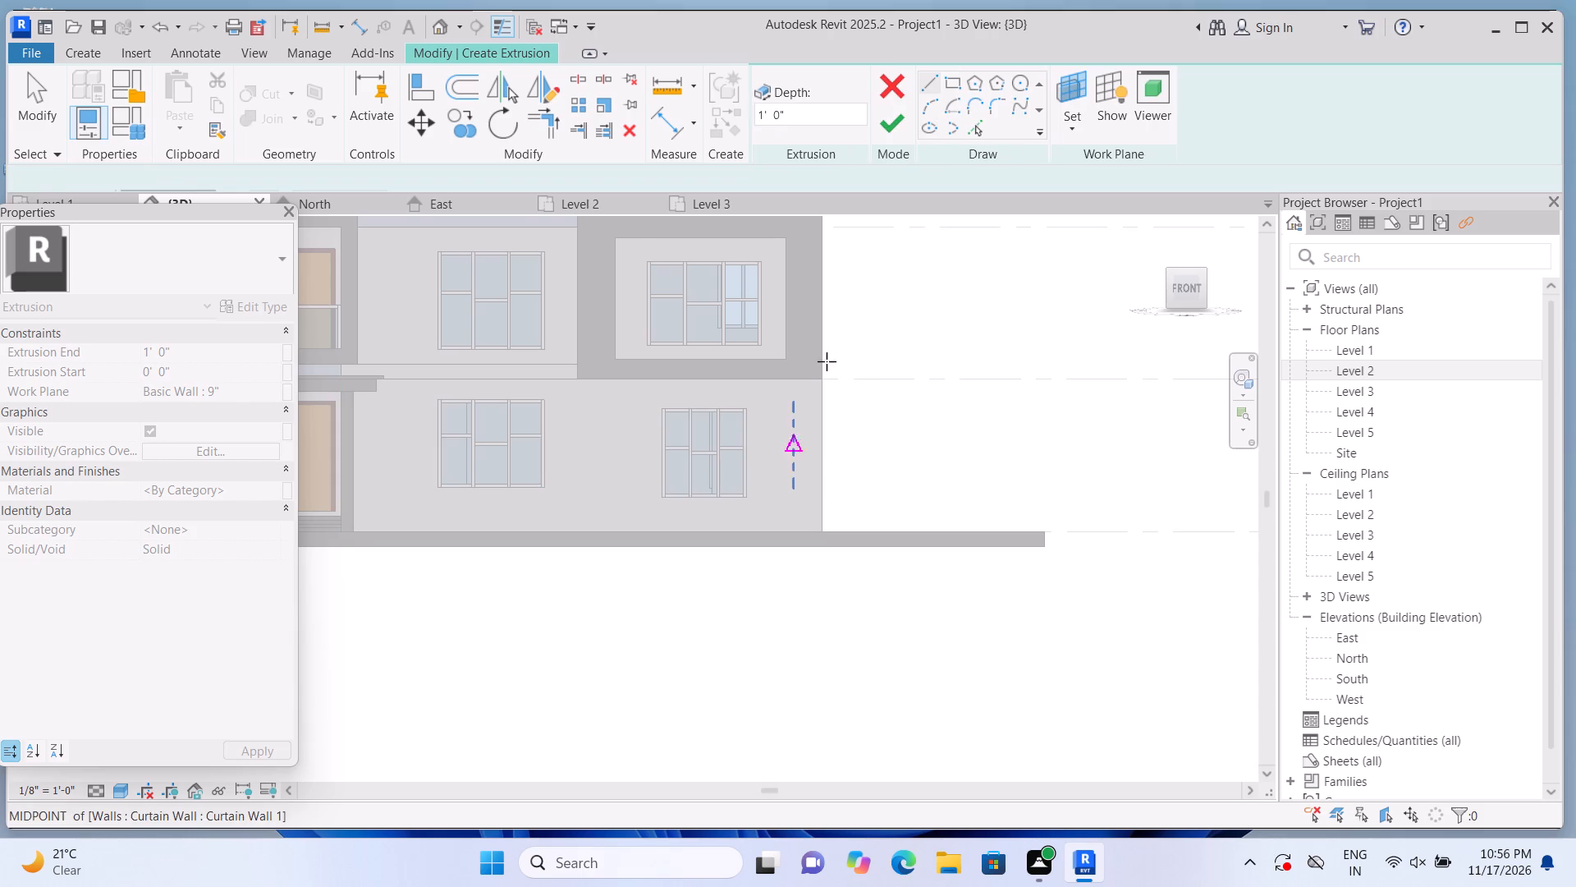
{"action": "left_click", "coordinate": [951, 82]}
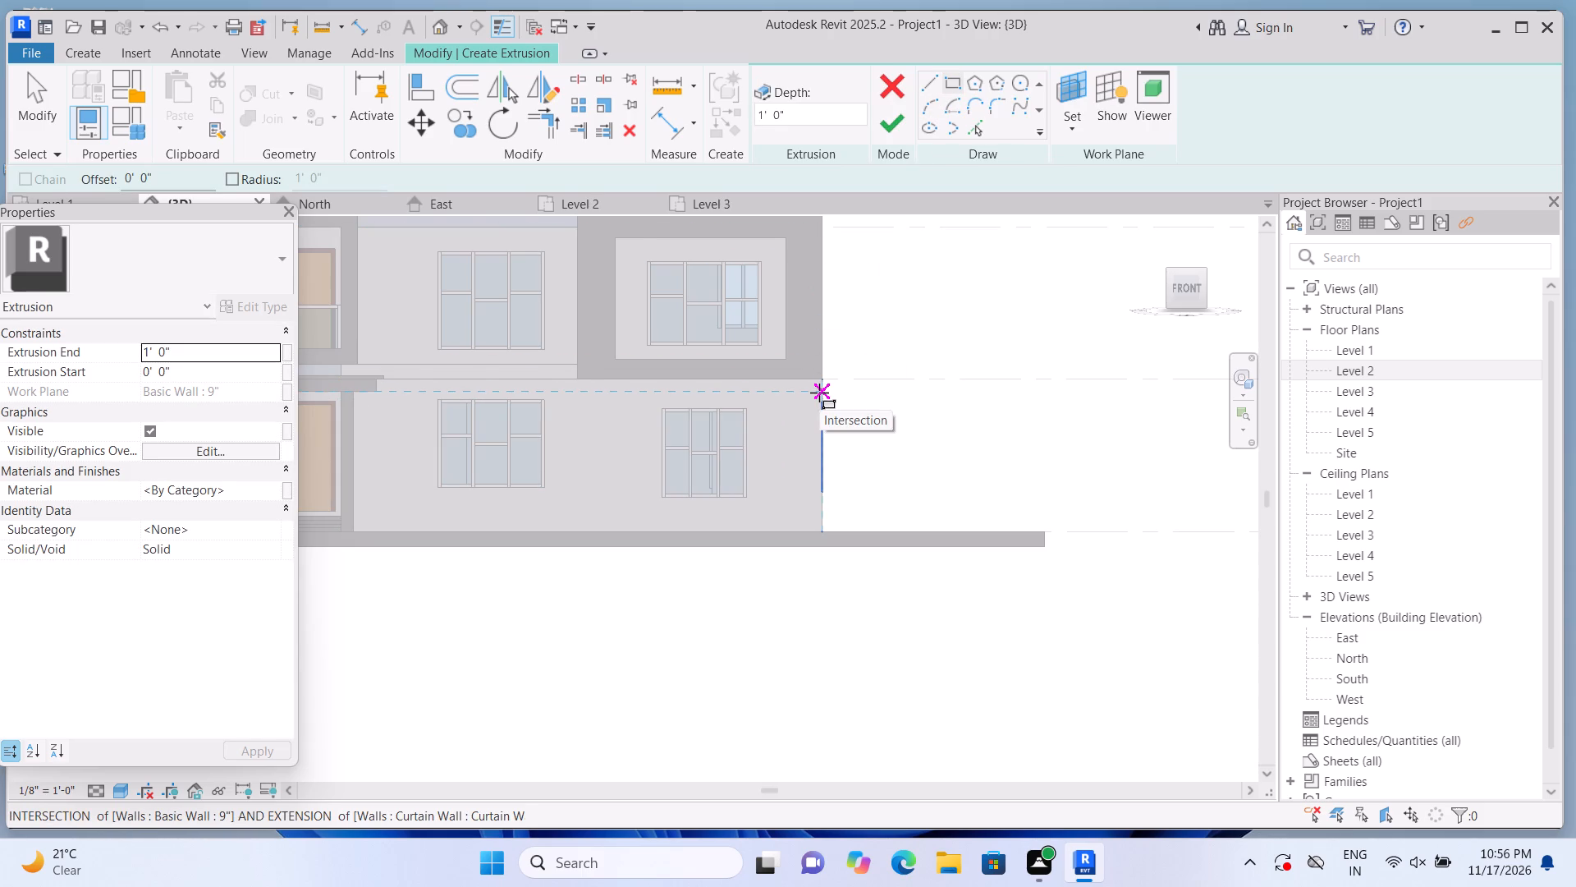
{"action": "scroll", "coordinate": [818, 396], "scroll_direction": "up", "scroll_amount": 3}
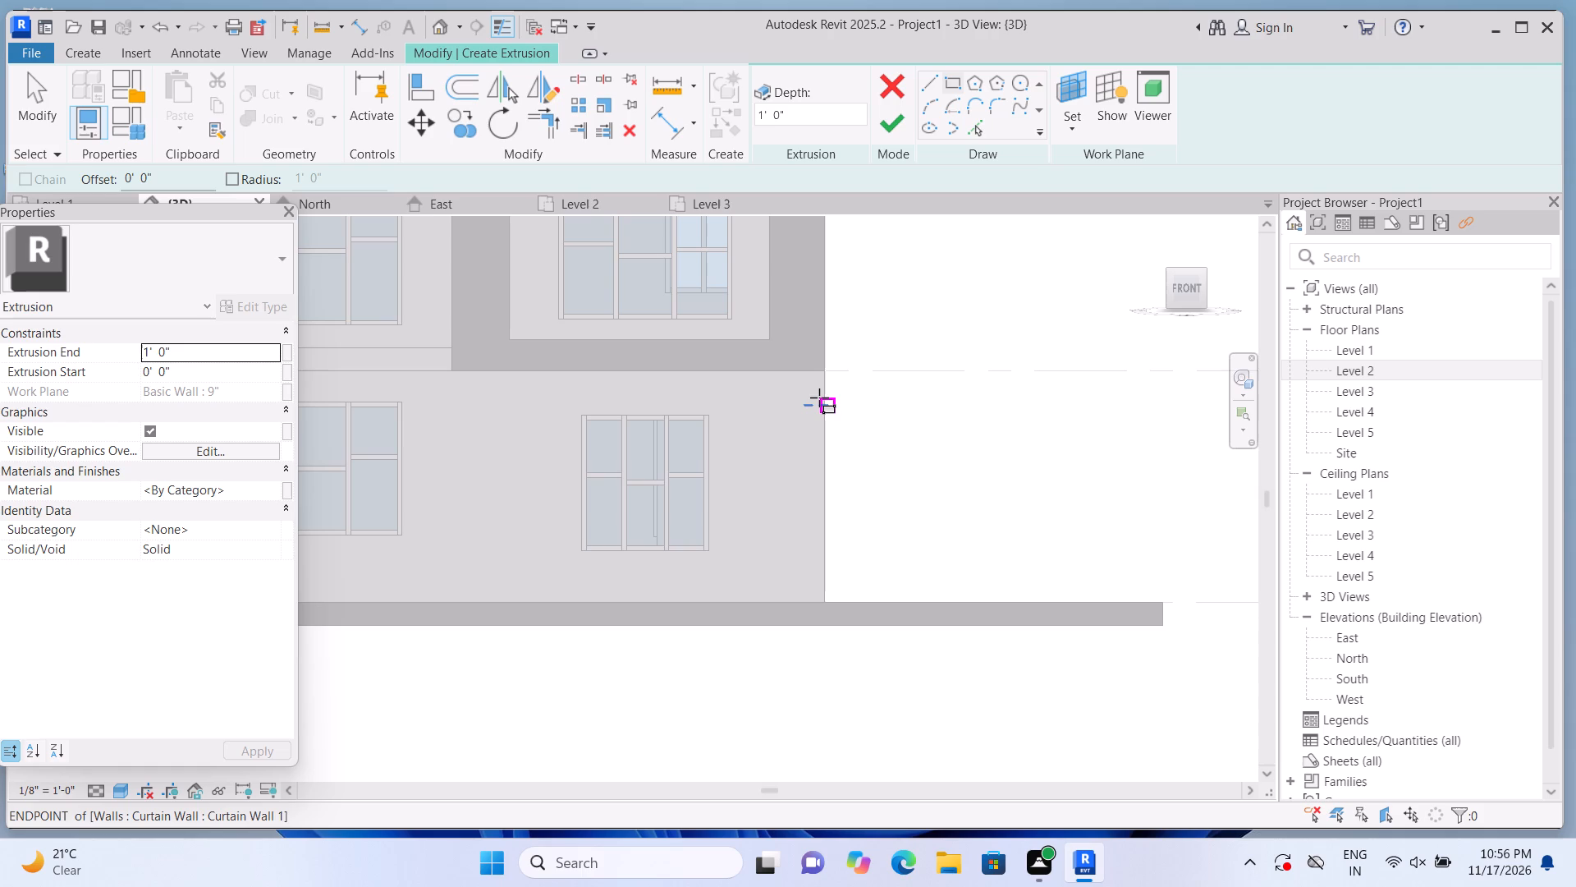
{"action": "left_click", "coordinate": [819, 397]}
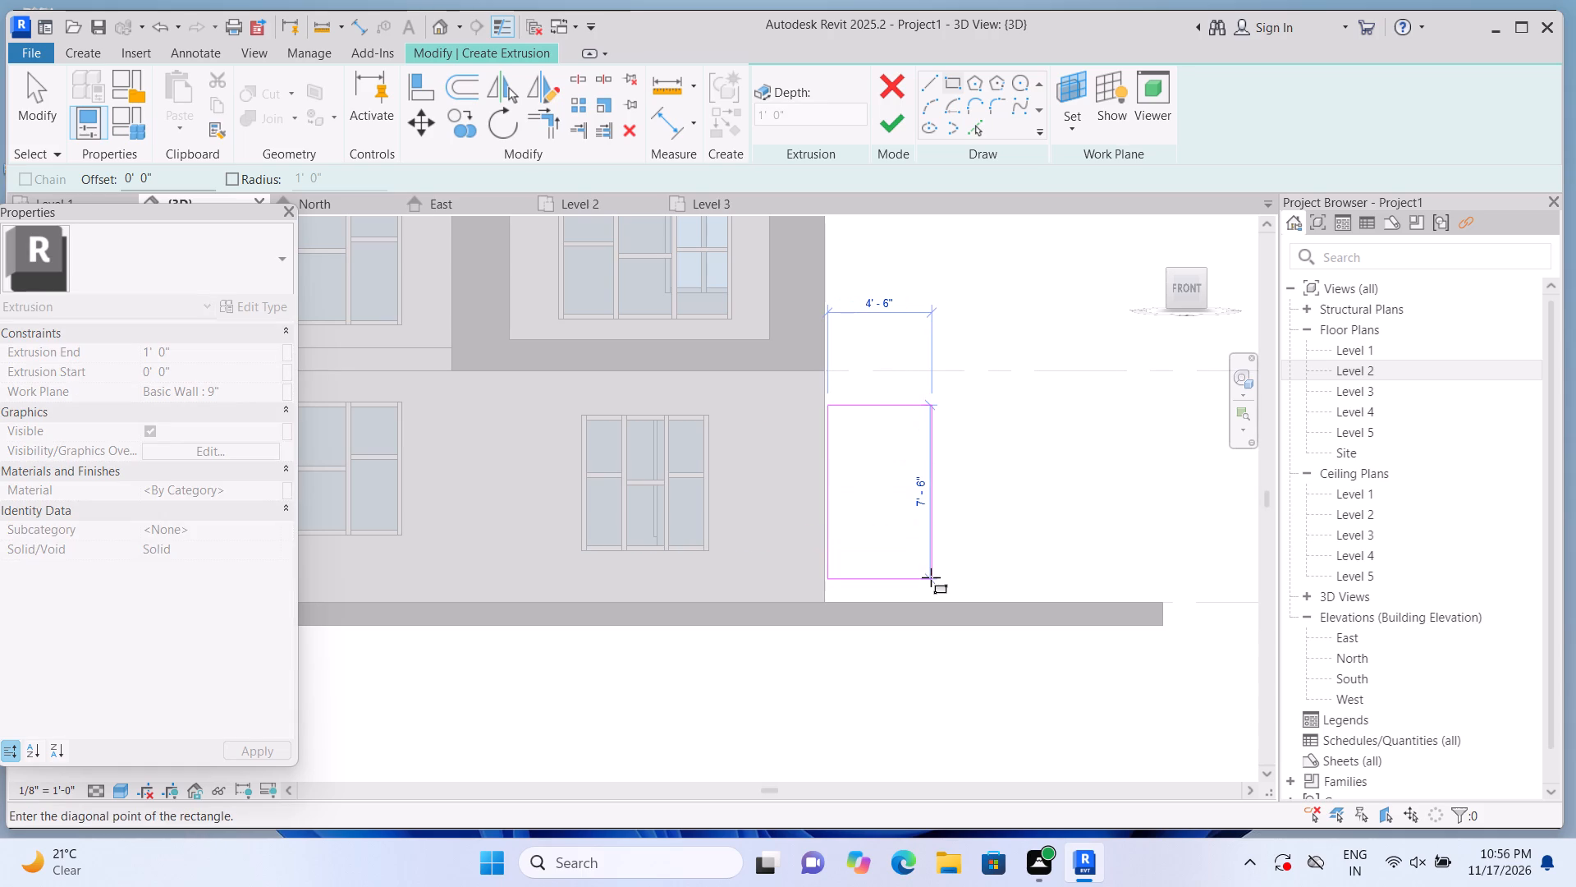
{"action": "key", "text": "Escape"}
{"action": "scroll", "coordinate": [820, 487], "scroll_direction": "up", "scroll_amount": 3}
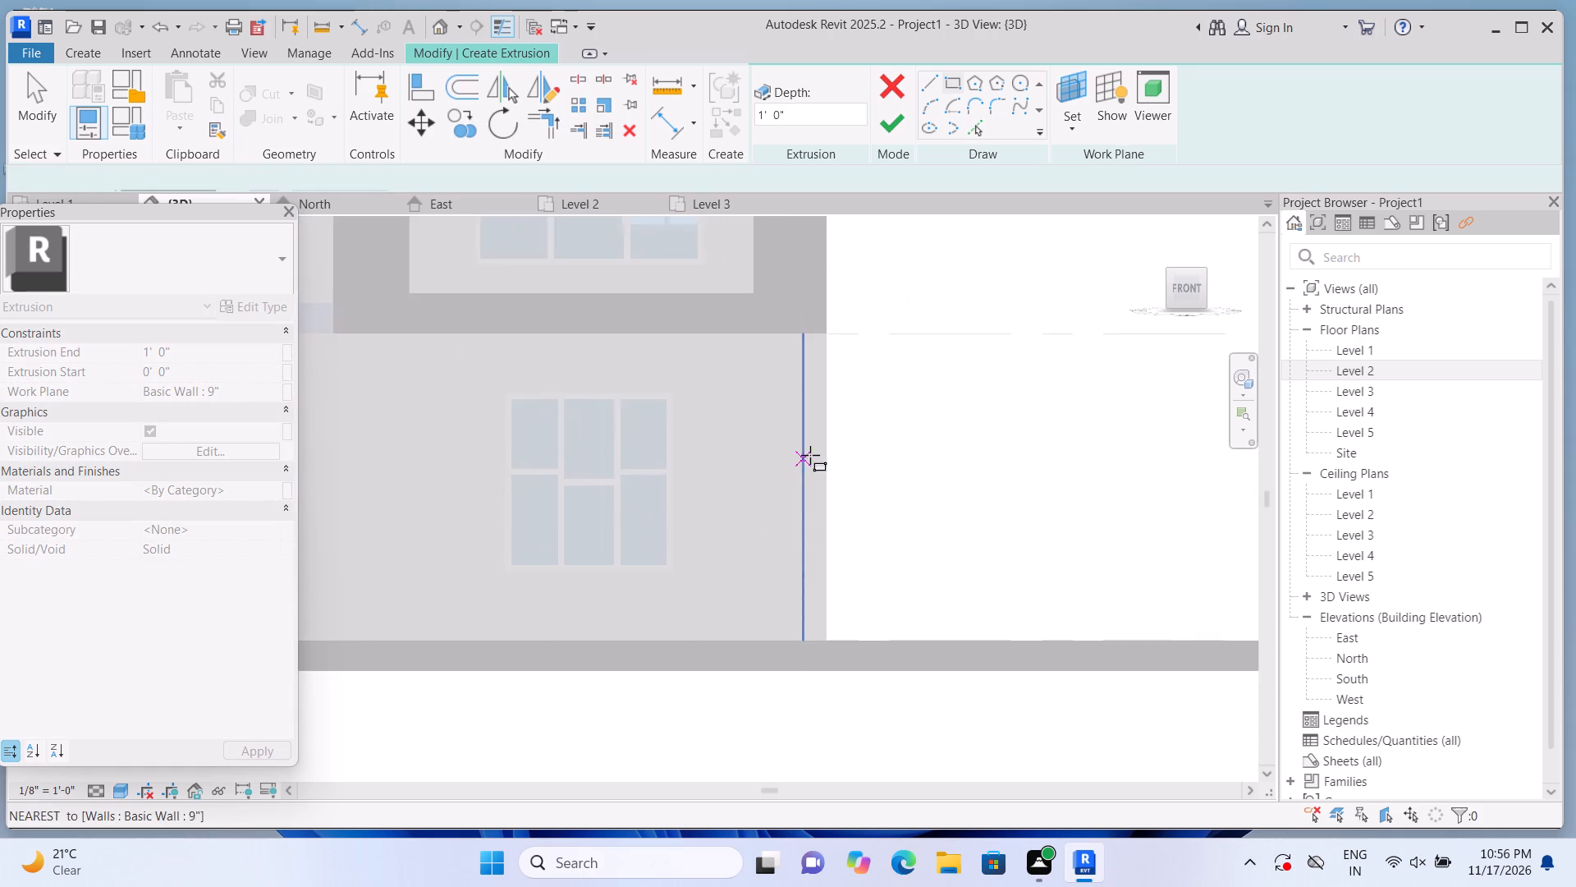
{"action": "scroll", "coordinate": [810, 455], "scroll_direction": "up", "scroll_amount": 1}
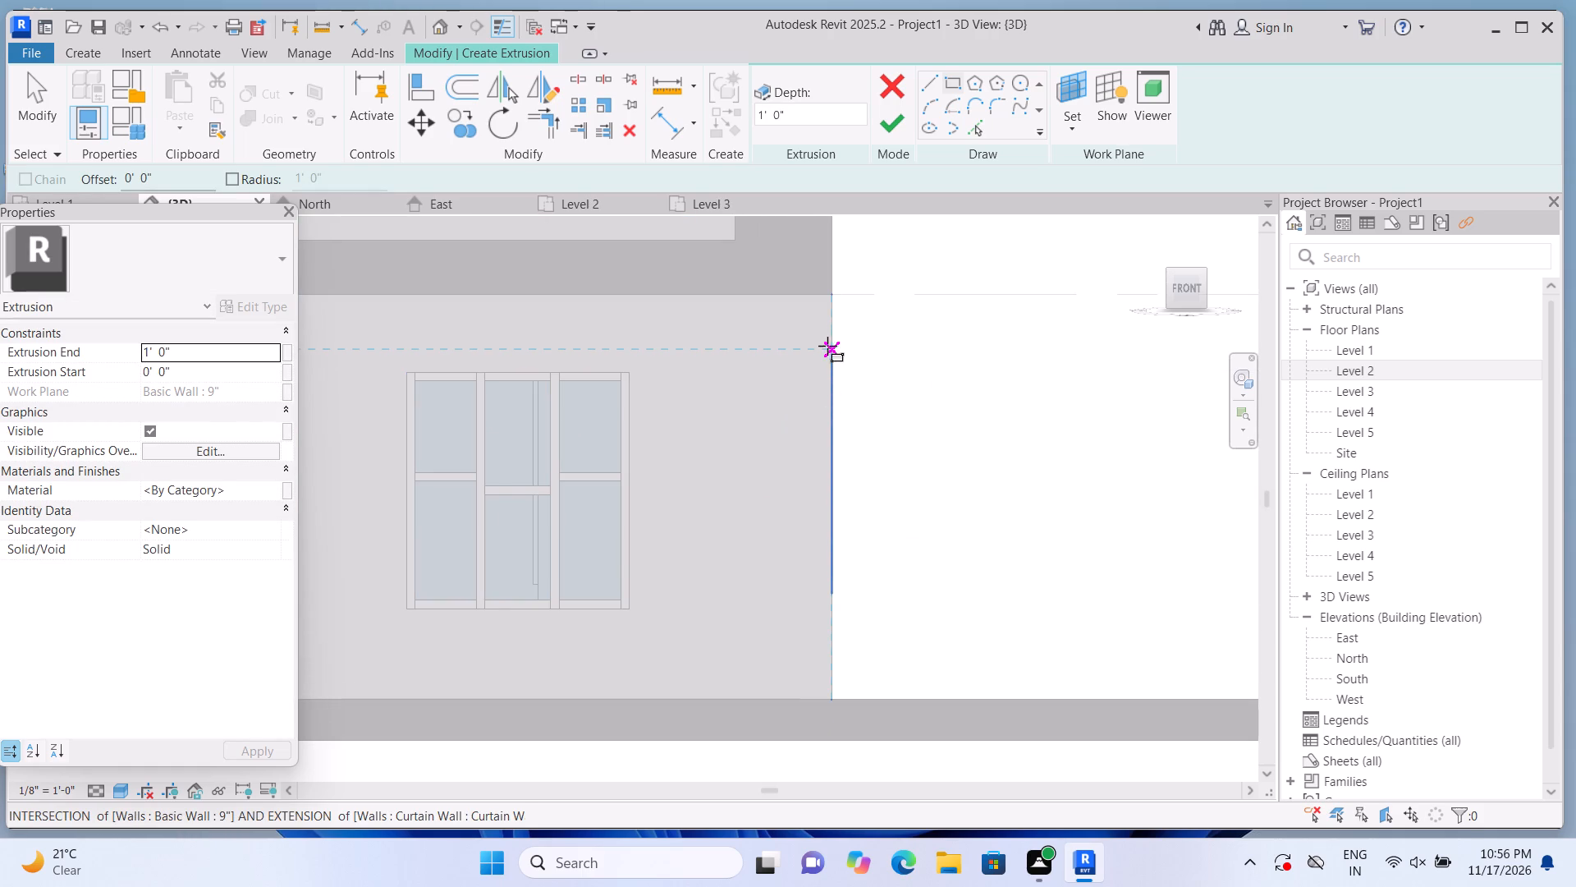
{"action": "left_click", "coordinate": [827, 341]}
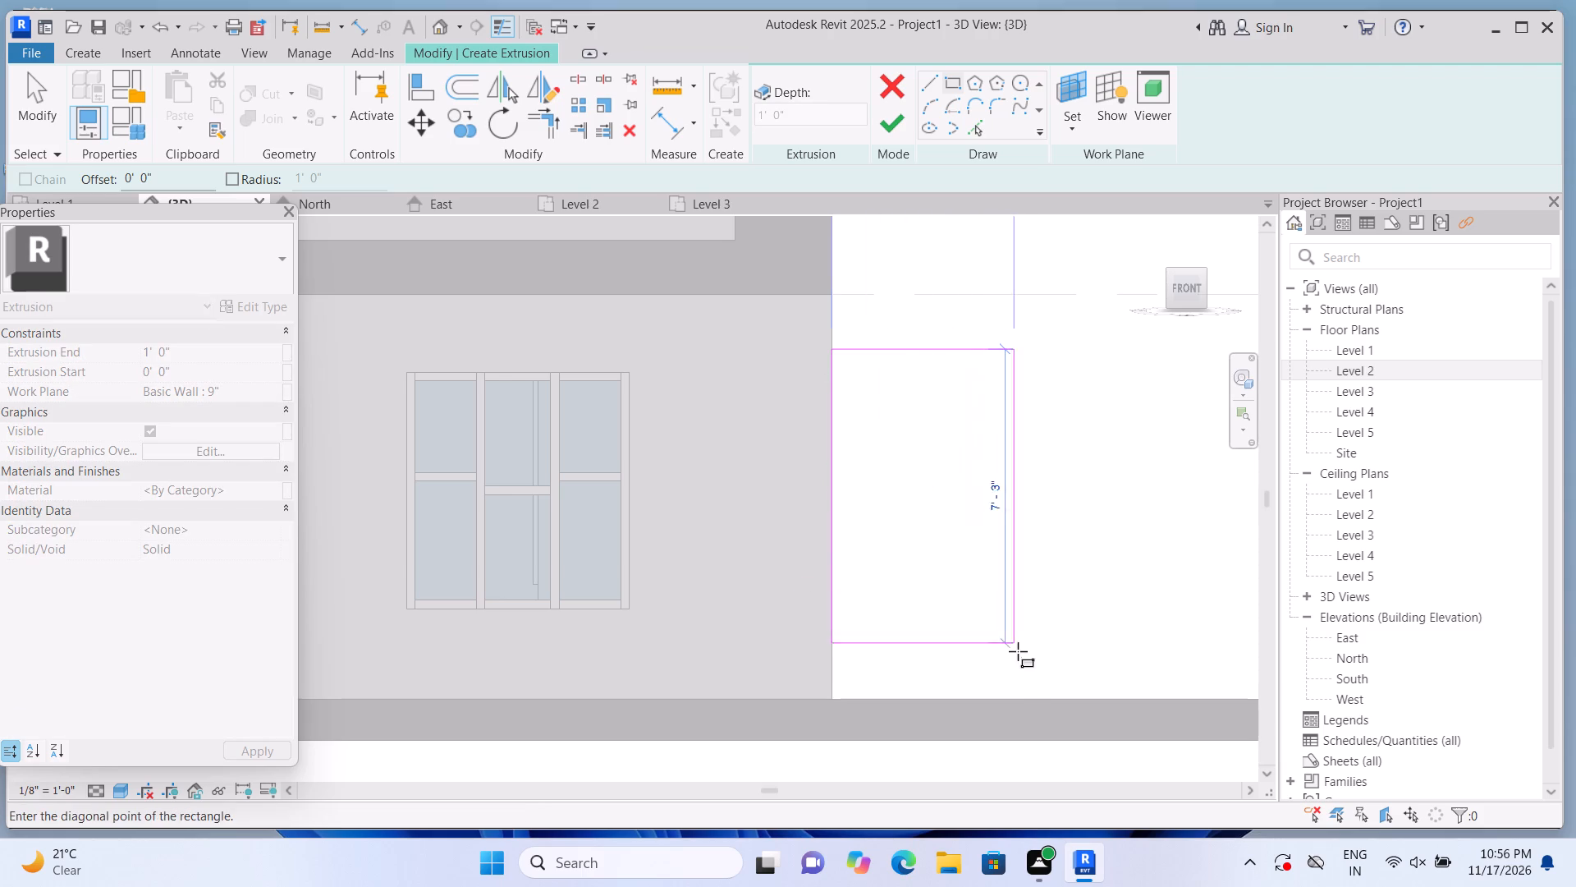
{"action": "left_click", "coordinate": [950, 705]}
{"action": "left_click", "coordinate": [890, 114]}
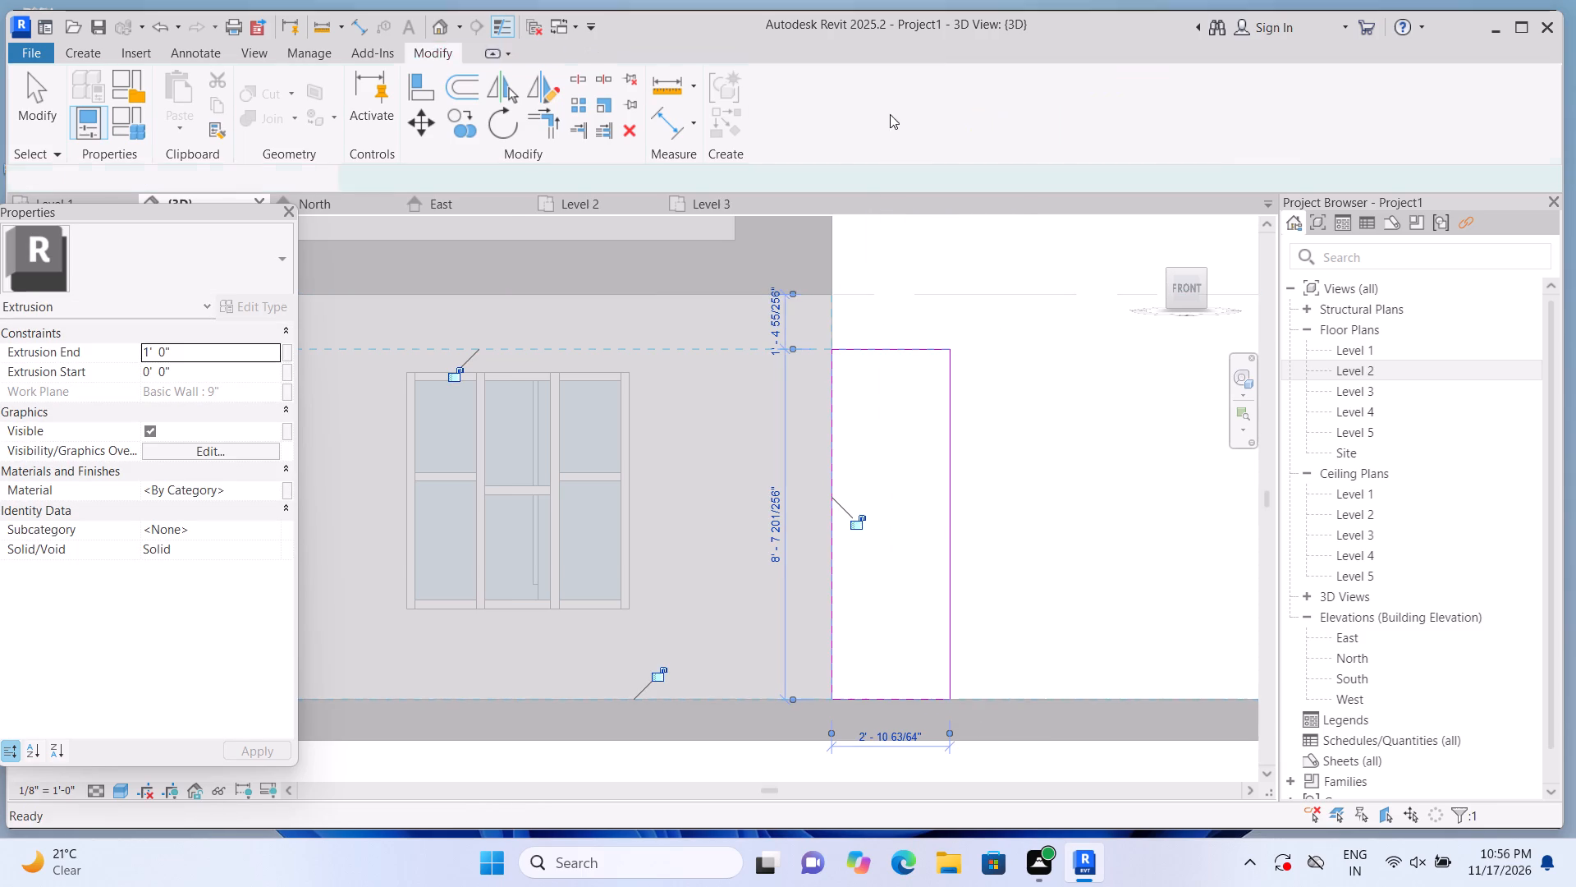
{"action": "scroll", "coordinate": [947, 309], "scroll_direction": "down", "scroll_amount": 1}
{"action": "scroll", "coordinate": [842, 318], "scroll_direction": "down", "scroll_amount": 2}
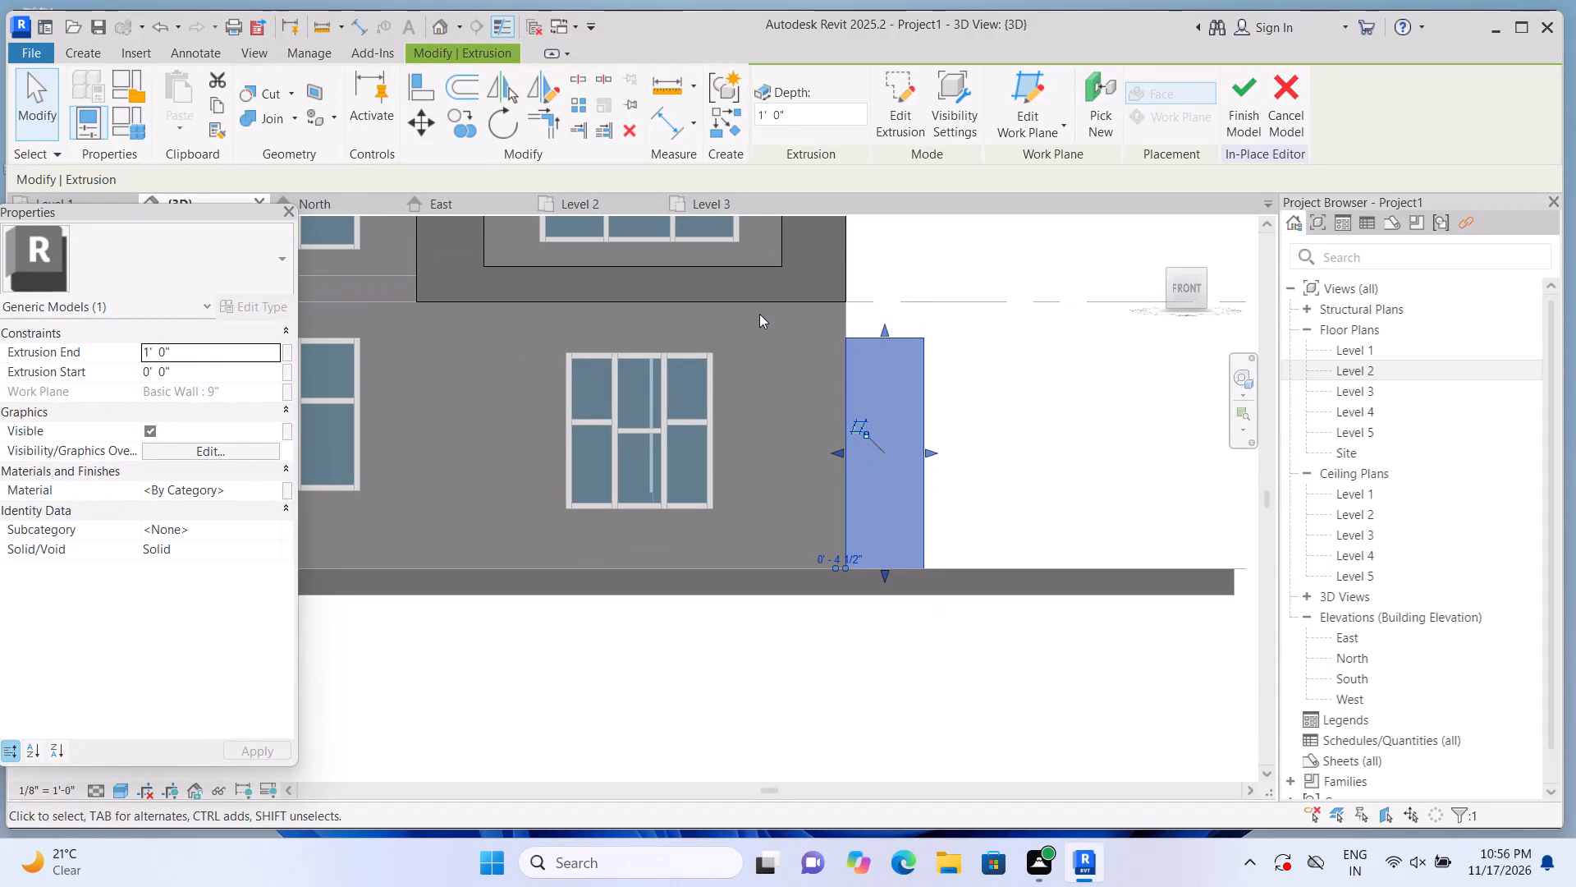
Stretch the outer side of the block beyond the front wall's end slightly farther away from the wall.
{"action": "left_click", "coordinate": [919, 355]}
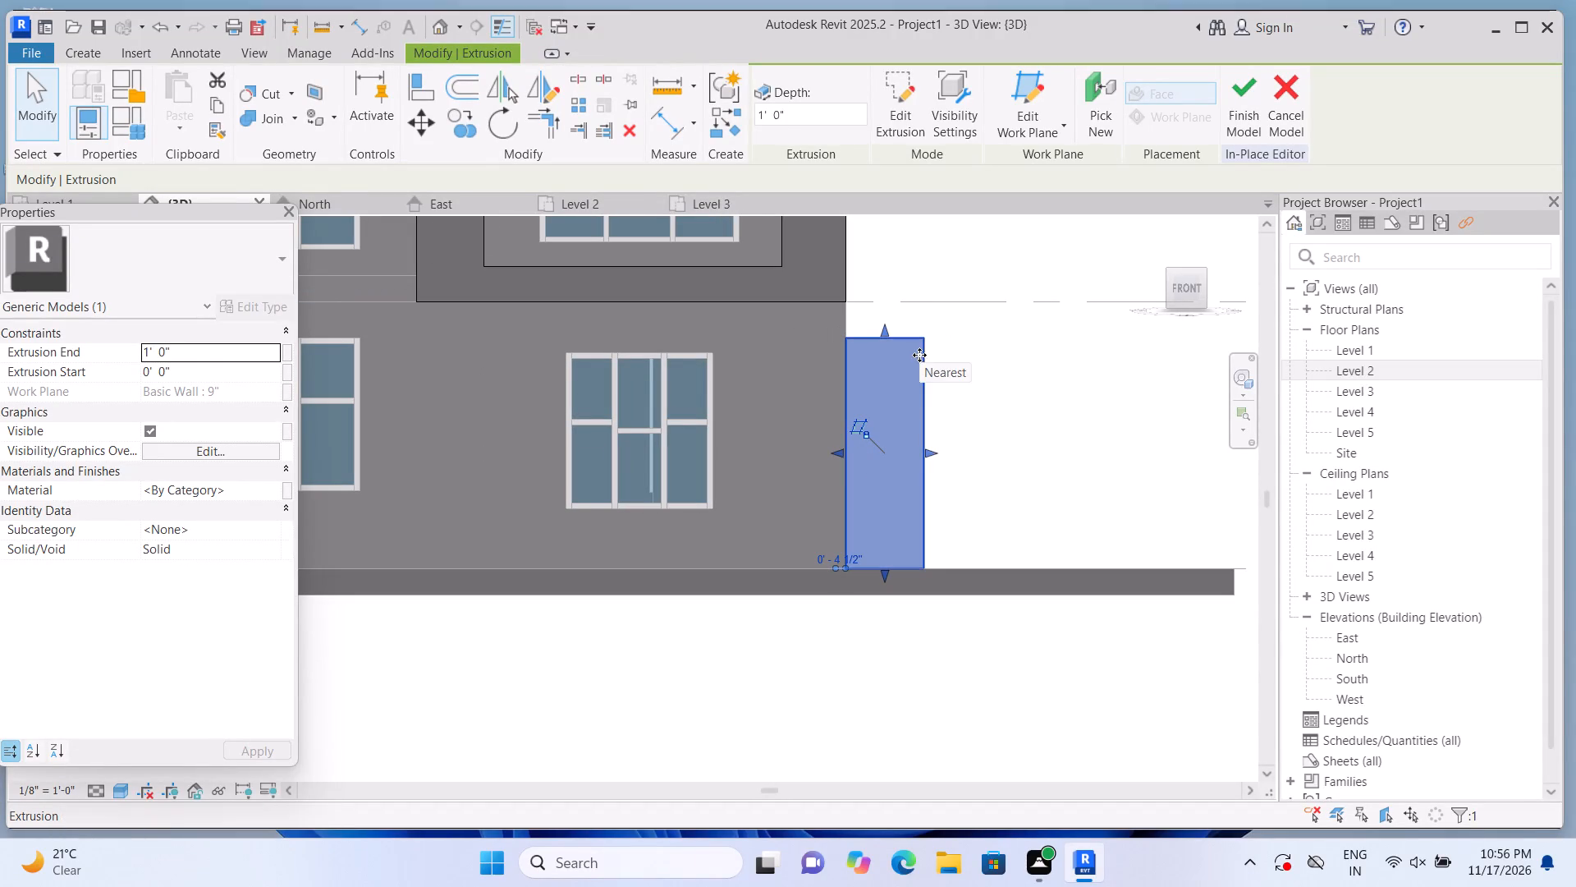
{"action": "left_click", "coordinate": [932, 452]}
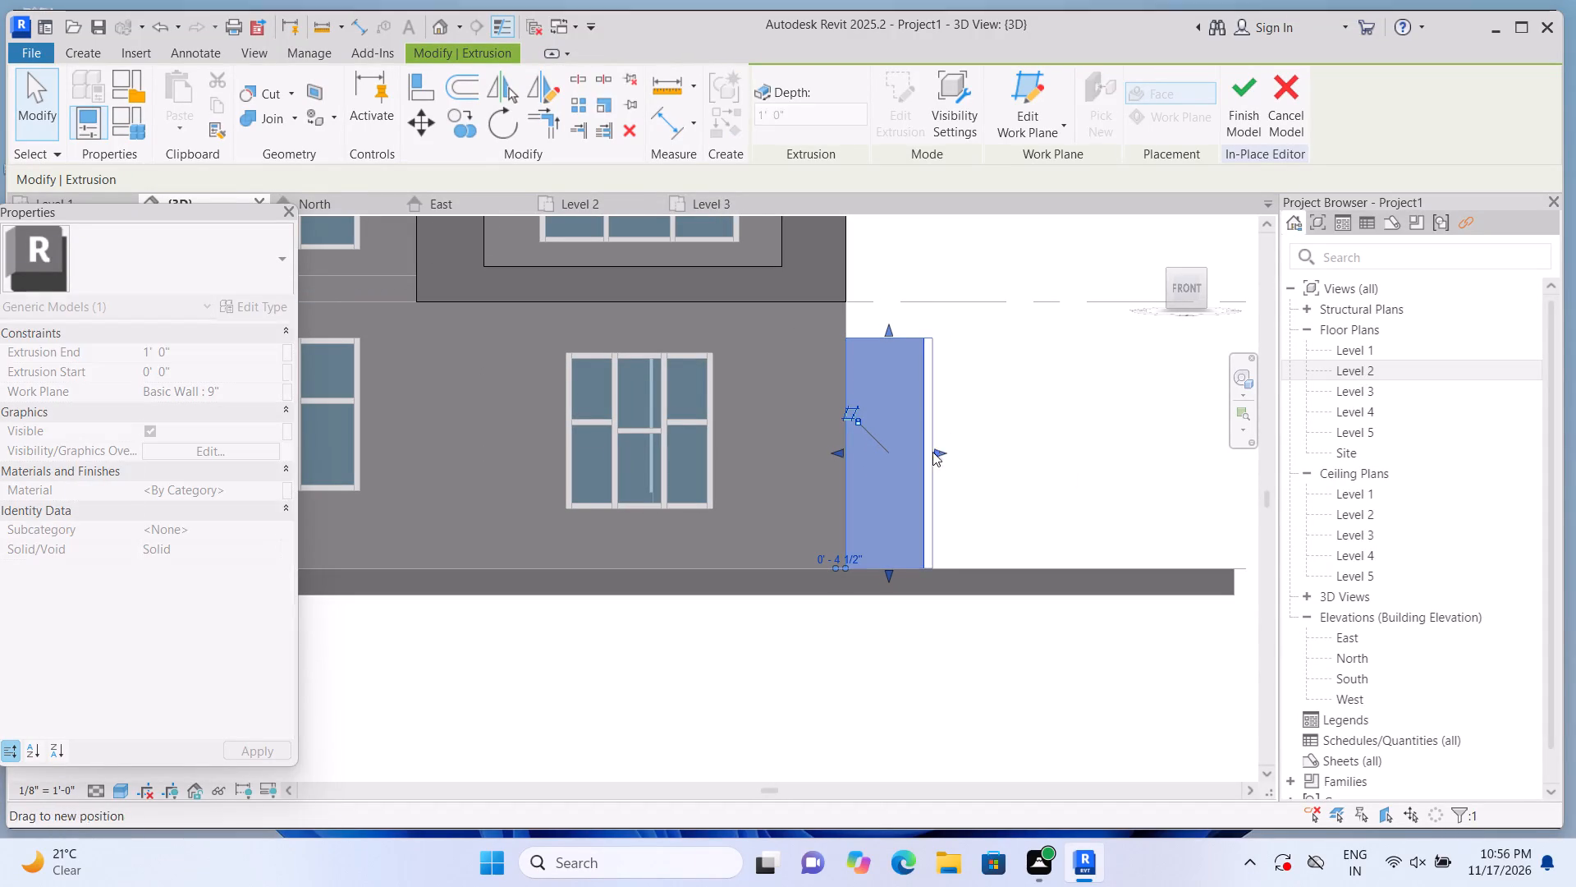
{"action": "left_click", "coordinate": [954, 411]}
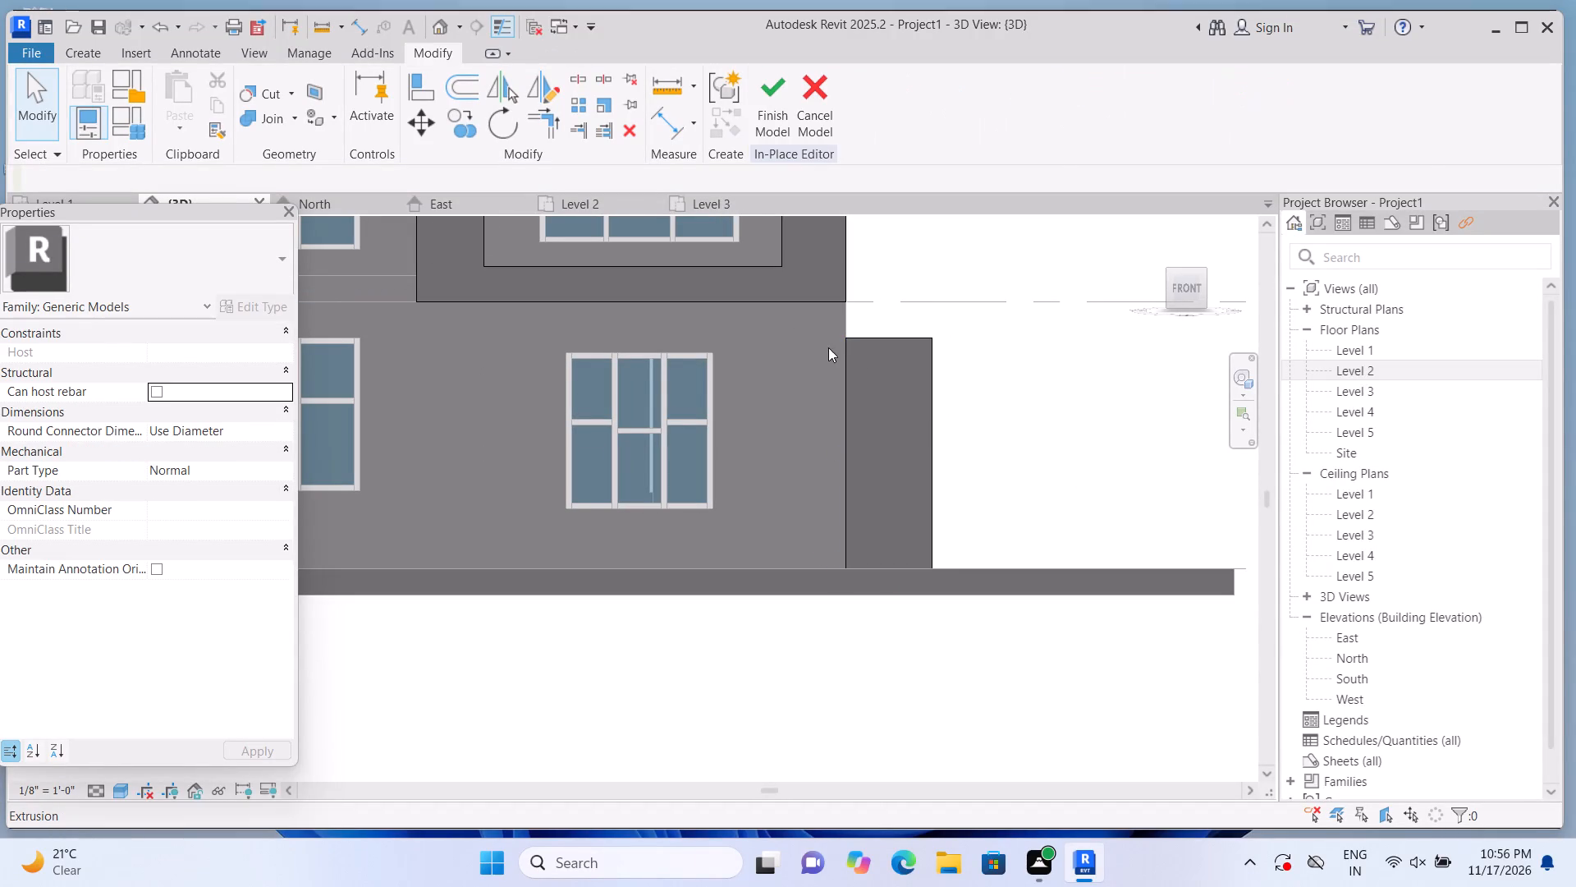
Raise the bottom edges of both the void opening and the solid frame extrusion around the upper end window.
{"action": "middle_click_drag", "start_coordinate": [660, 364], "coordinate": [676, 448]}
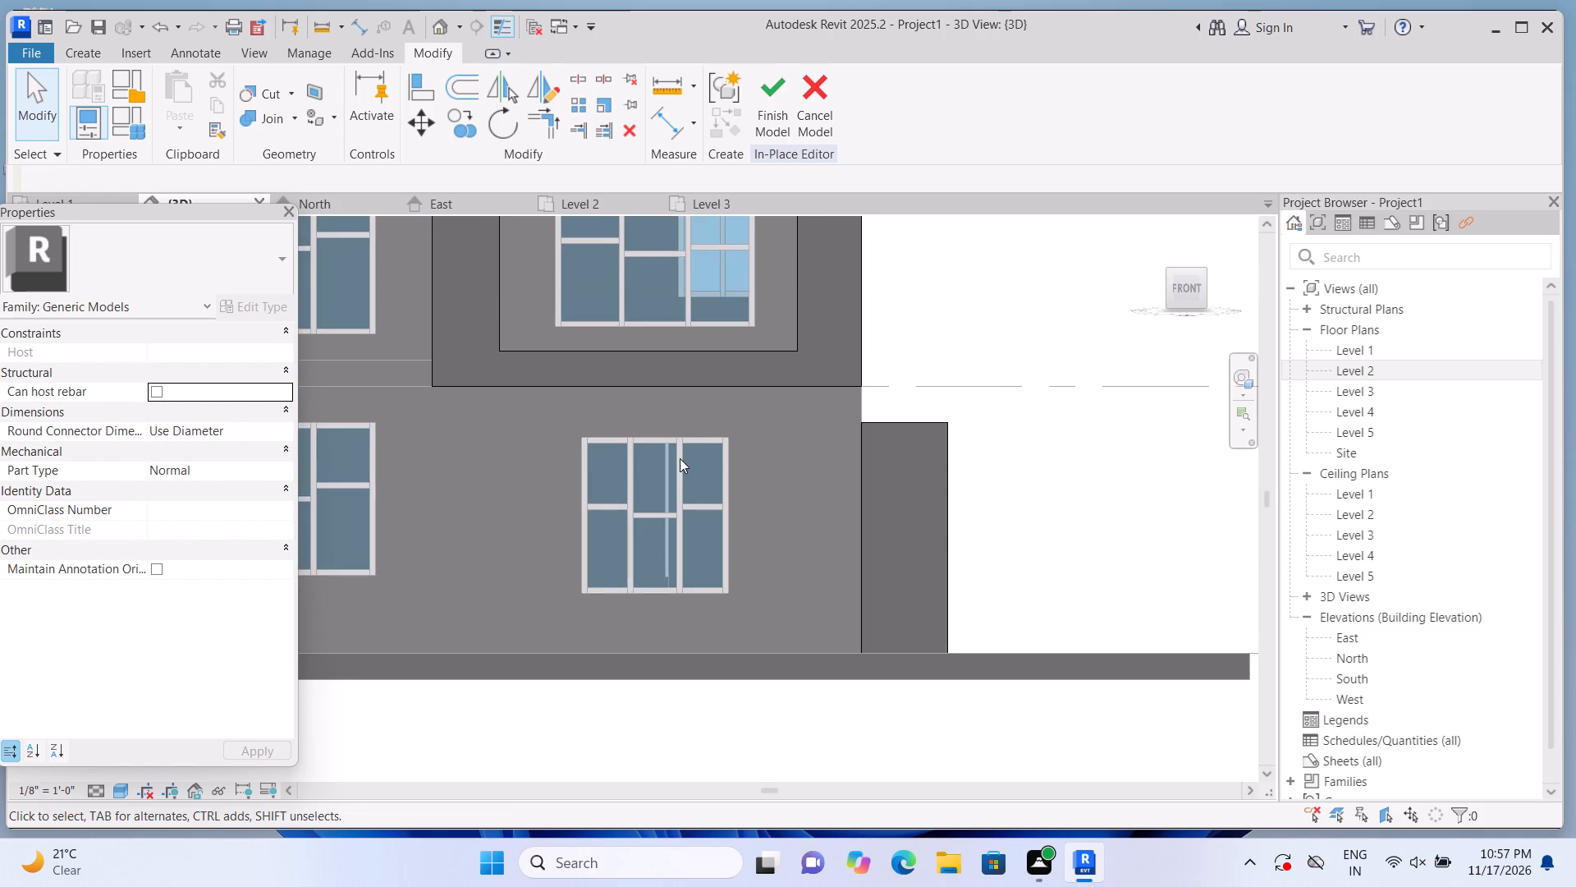
{"action": "scroll", "coordinate": [663, 405], "scroll_direction": "up", "scroll_amount": 1}
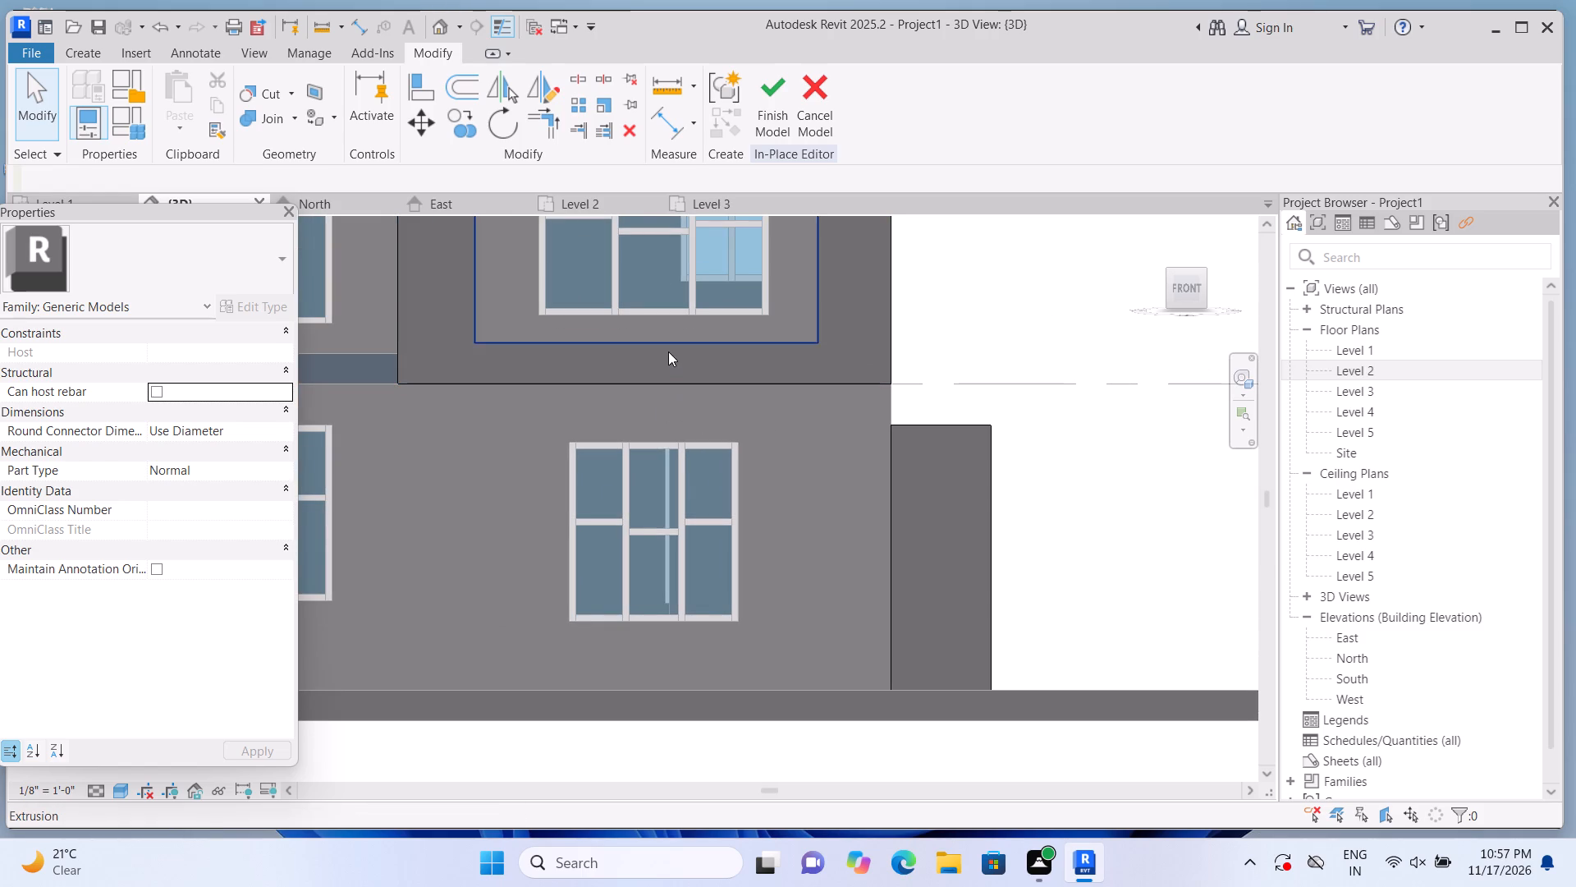
{"action": "left_click", "coordinate": [668, 352]}
{"action": "left_click_drag", "start_coordinate": [644, 347], "coordinate": [648, 316]}
{"action": "left_click_drag", "start_coordinate": [640, 385], "coordinate": [644, 367]}
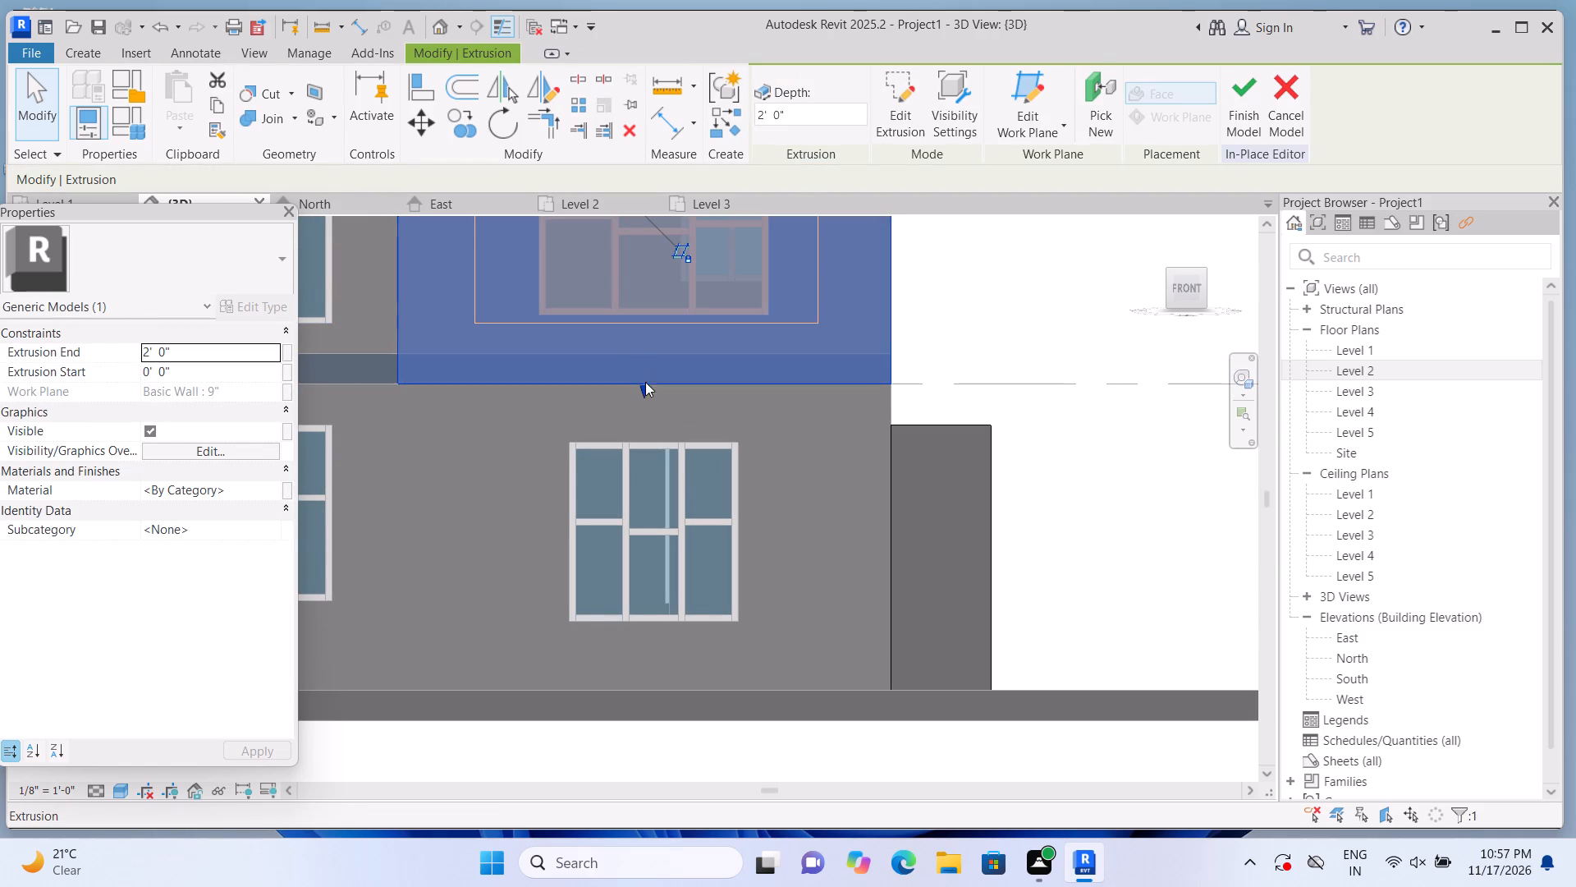
{"action": "left_click_drag", "start_coordinate": [644, 392], "coordinate": [648, 364]}
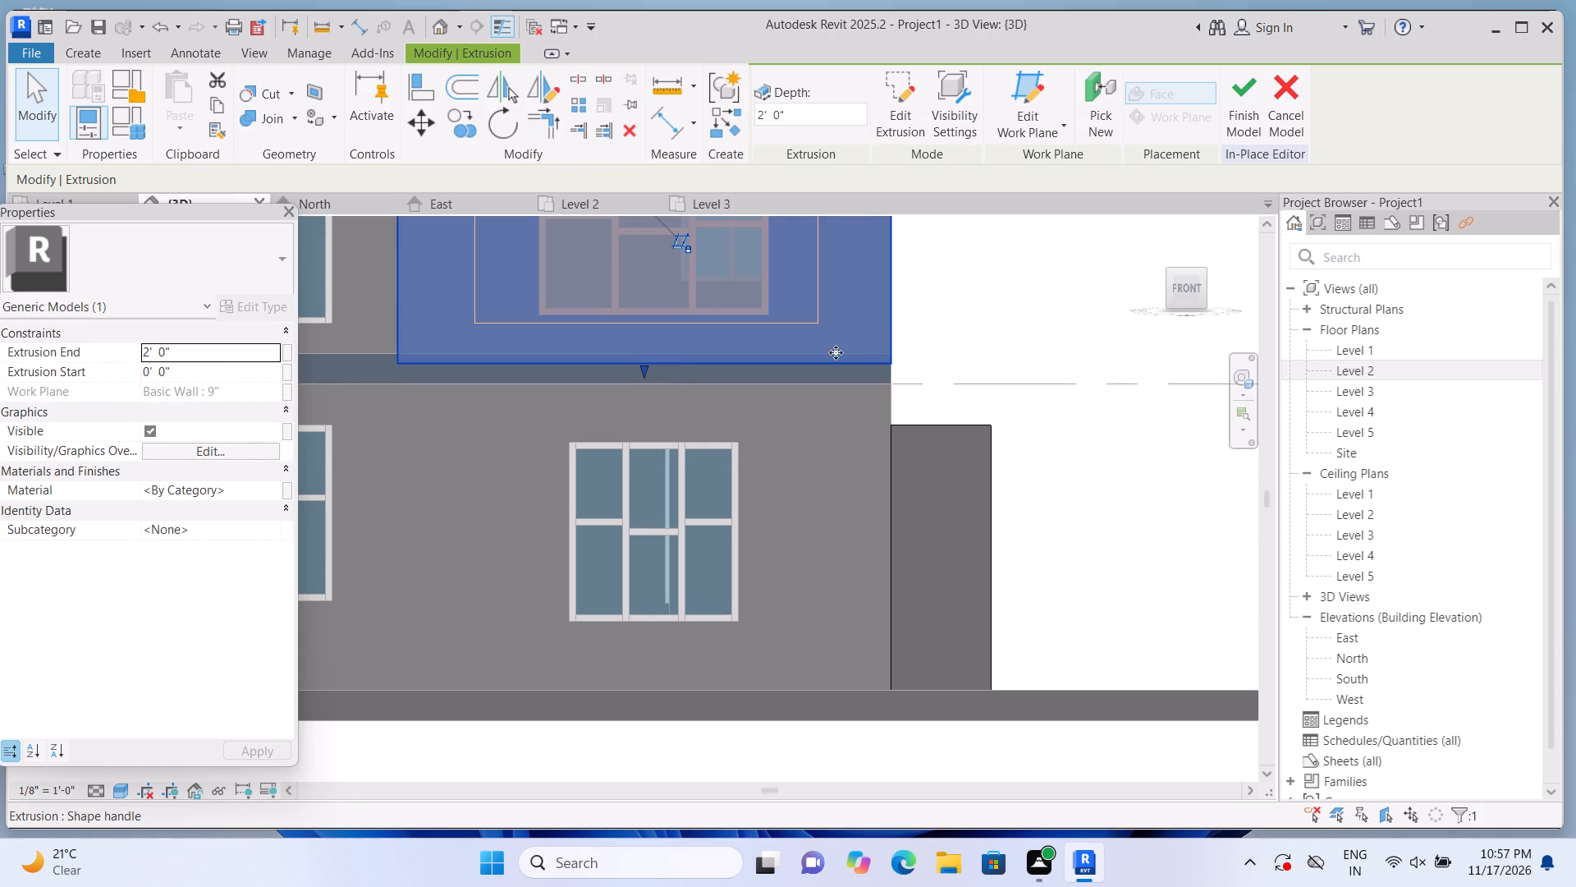
{"action": "left_click", "coordinate": [910, 323]}
Lower the bottom edge of the void opening around the upper end window slightly within the solid frame.
{"action": "scroll", "coordinate": [927, 346], "scroll_direction": "down", "scroll_amount": 4}
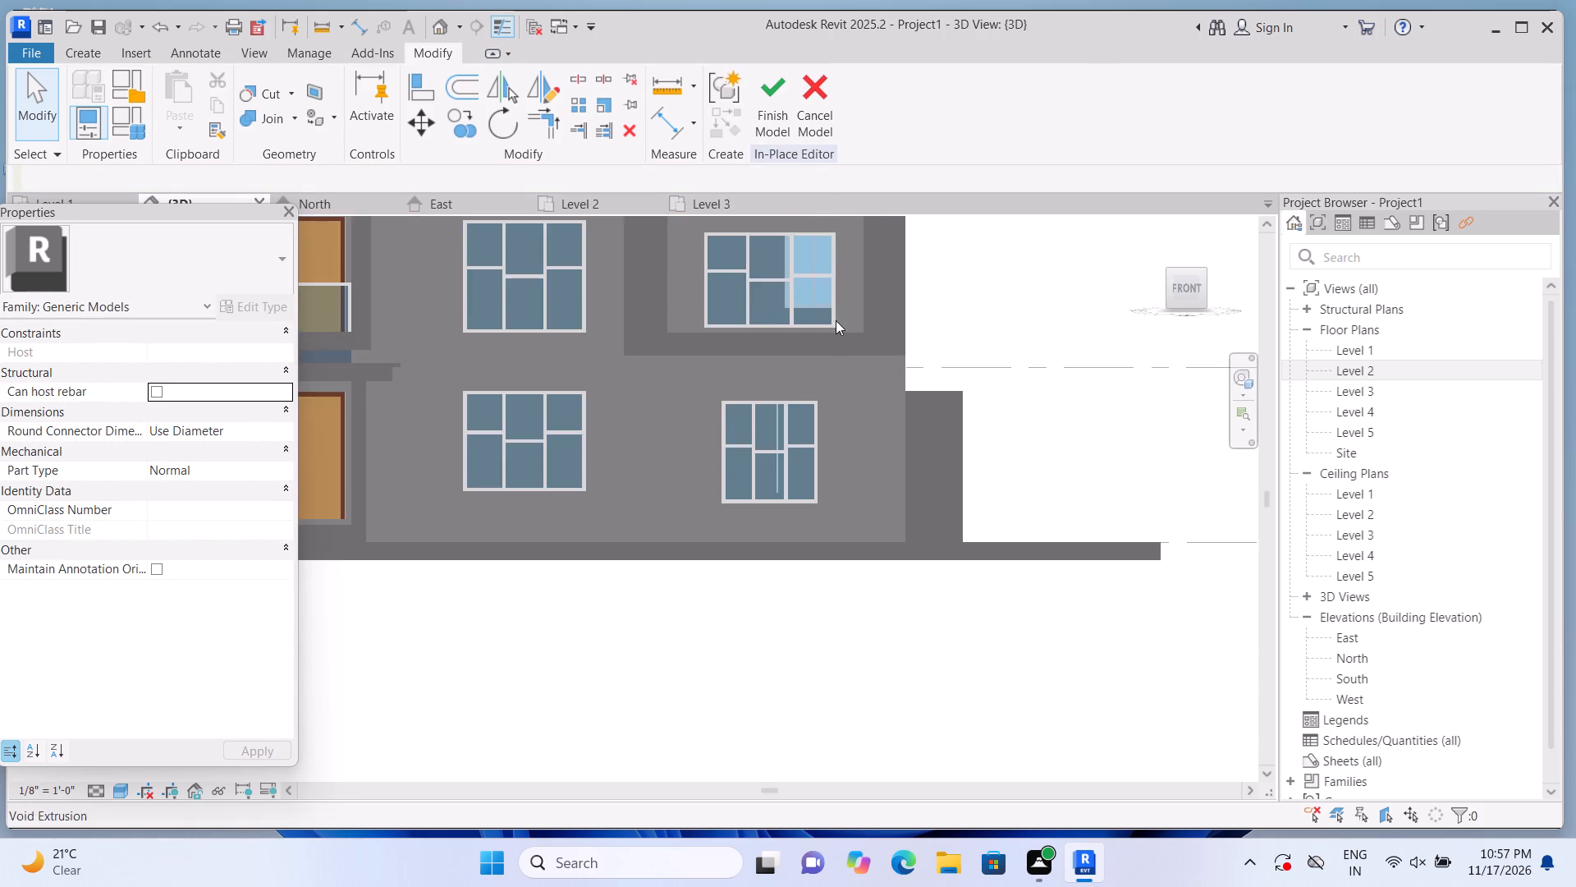
{"action": "scroll", "coordinate": [834, 323], "scroll_direction": "up", "scroll_amount": 4}
{"action": "left_click", "coordinate": [792, 340]}
{"action": "scroll", "coordinate": [783, 350], "scroll_direction": "up", "scroll_amount": 2}
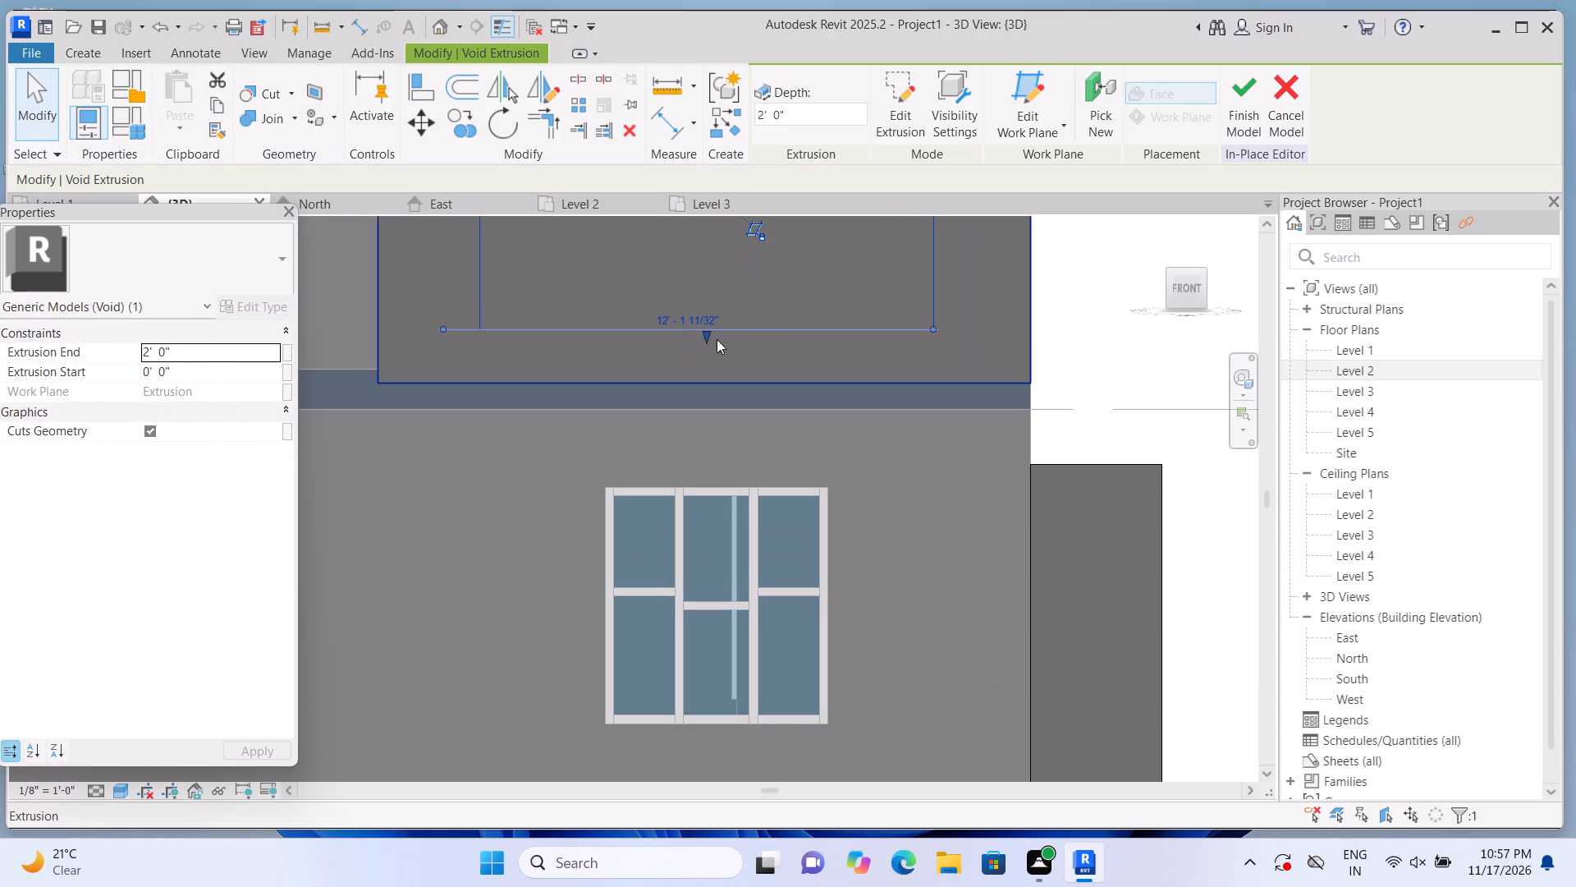
{"action": "left_click_drag", "start_coordinate": [706, 330], "coordinate": [708, 343]}
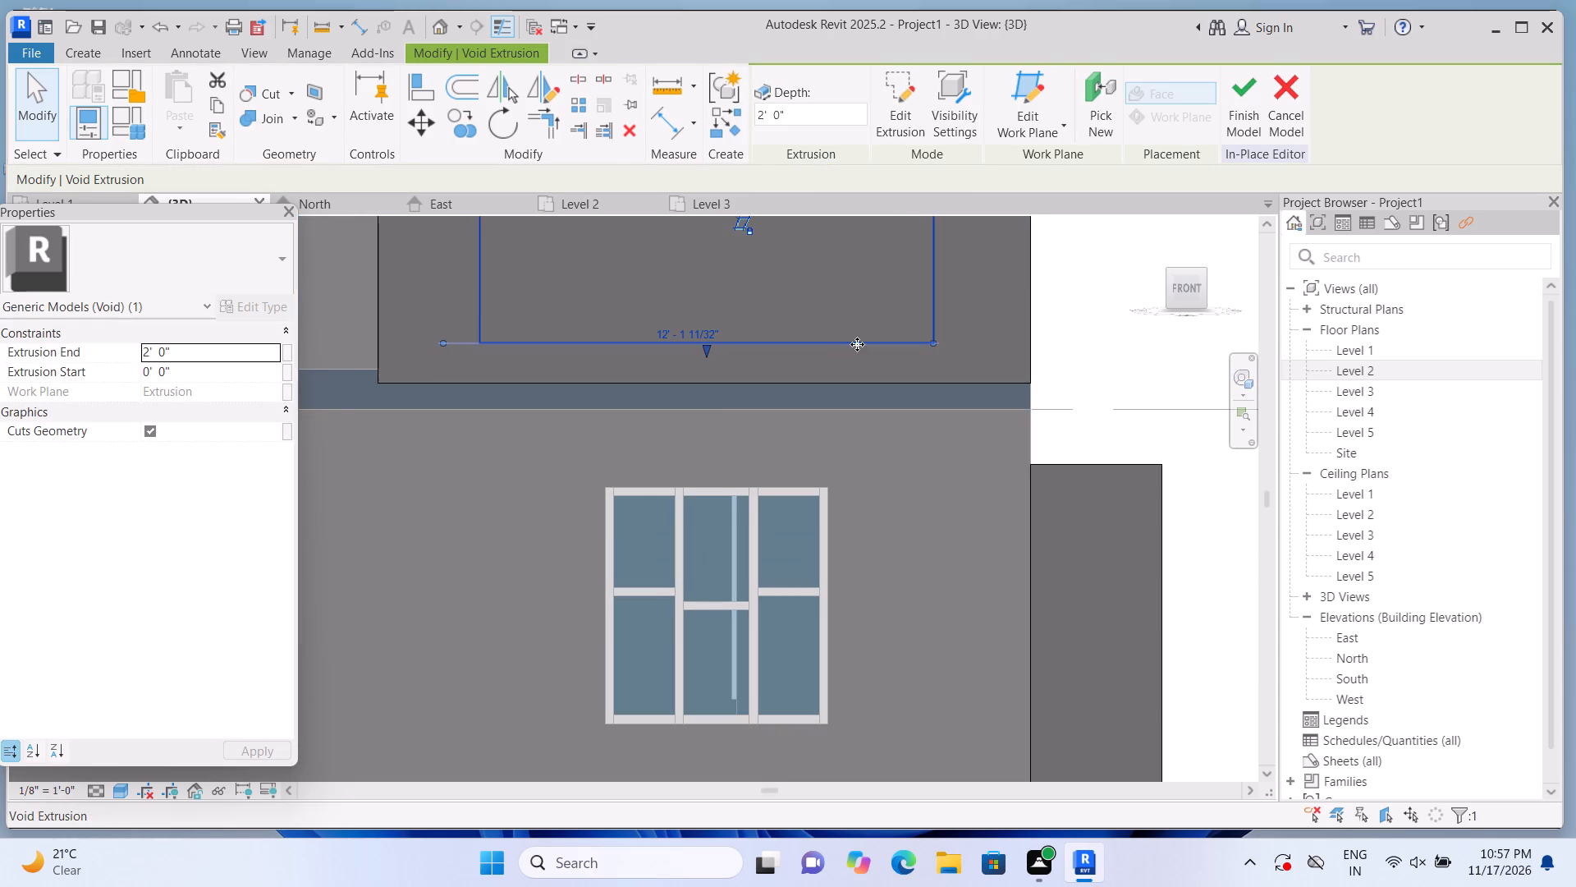
{"action": "left_click", "coordinate": [1072, 310]}
Shift the block at the wall's end back into the wall's thickness, with extrusion start -0'-9" and extrusion end 0'-0".
{"action": "scroll", "coordinate": [1058, 319], "scroll_direction": "down", "scroll_amount": 5}
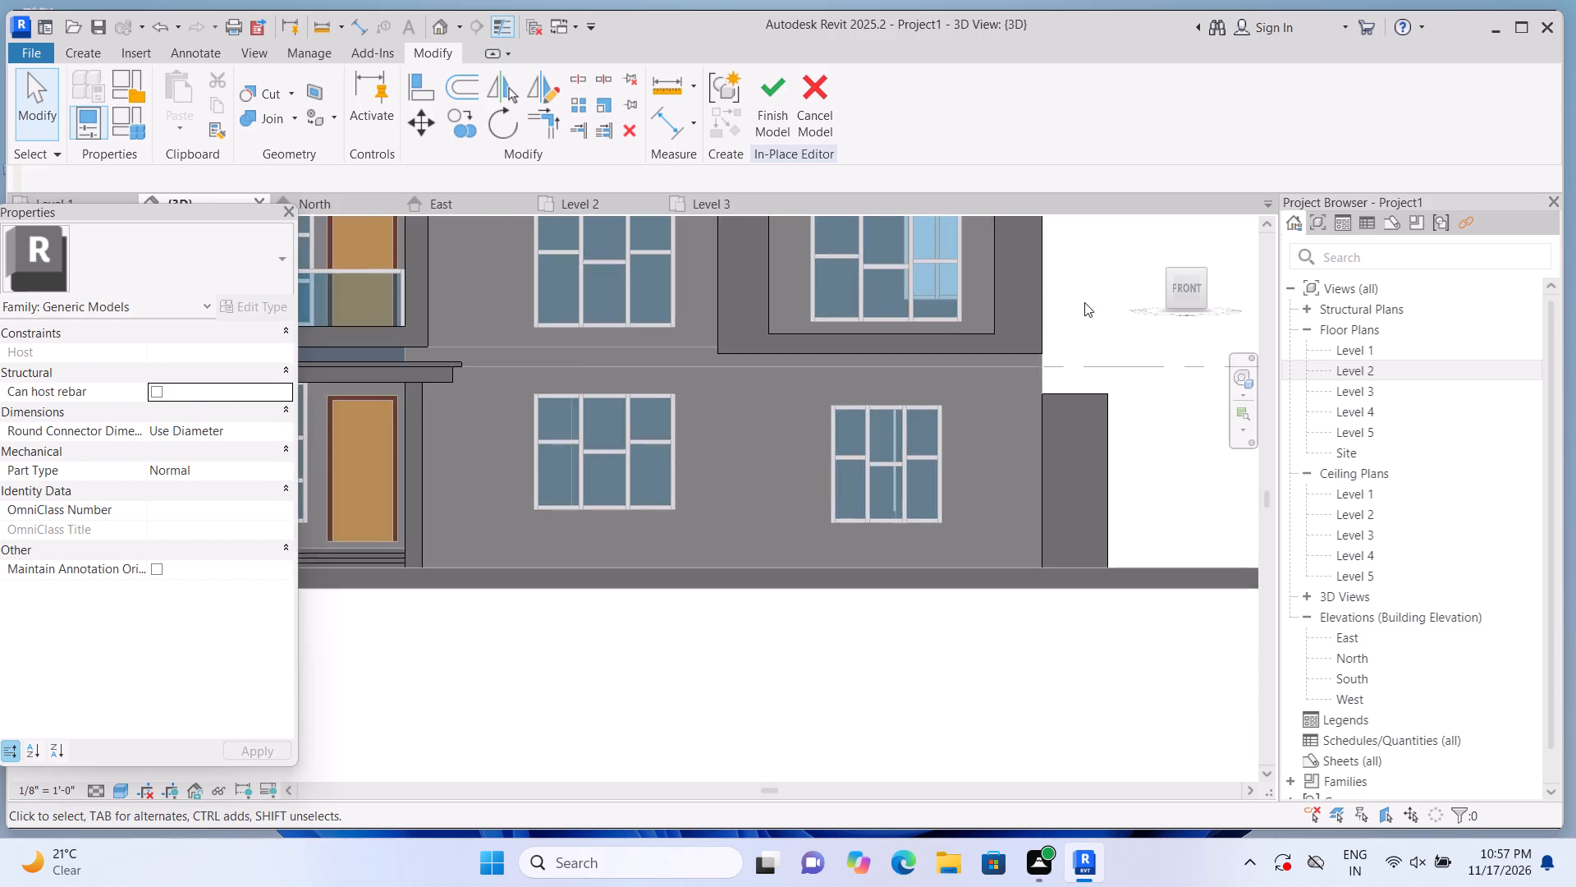
{"action": "scroll", "coordinate": [1084, 303], "scroll_direction": "down", "scroll_amount": 1}
{"action": "middle_click_drag", "start_coordinate": [1034, 333], "coordinate": [988, 412]}
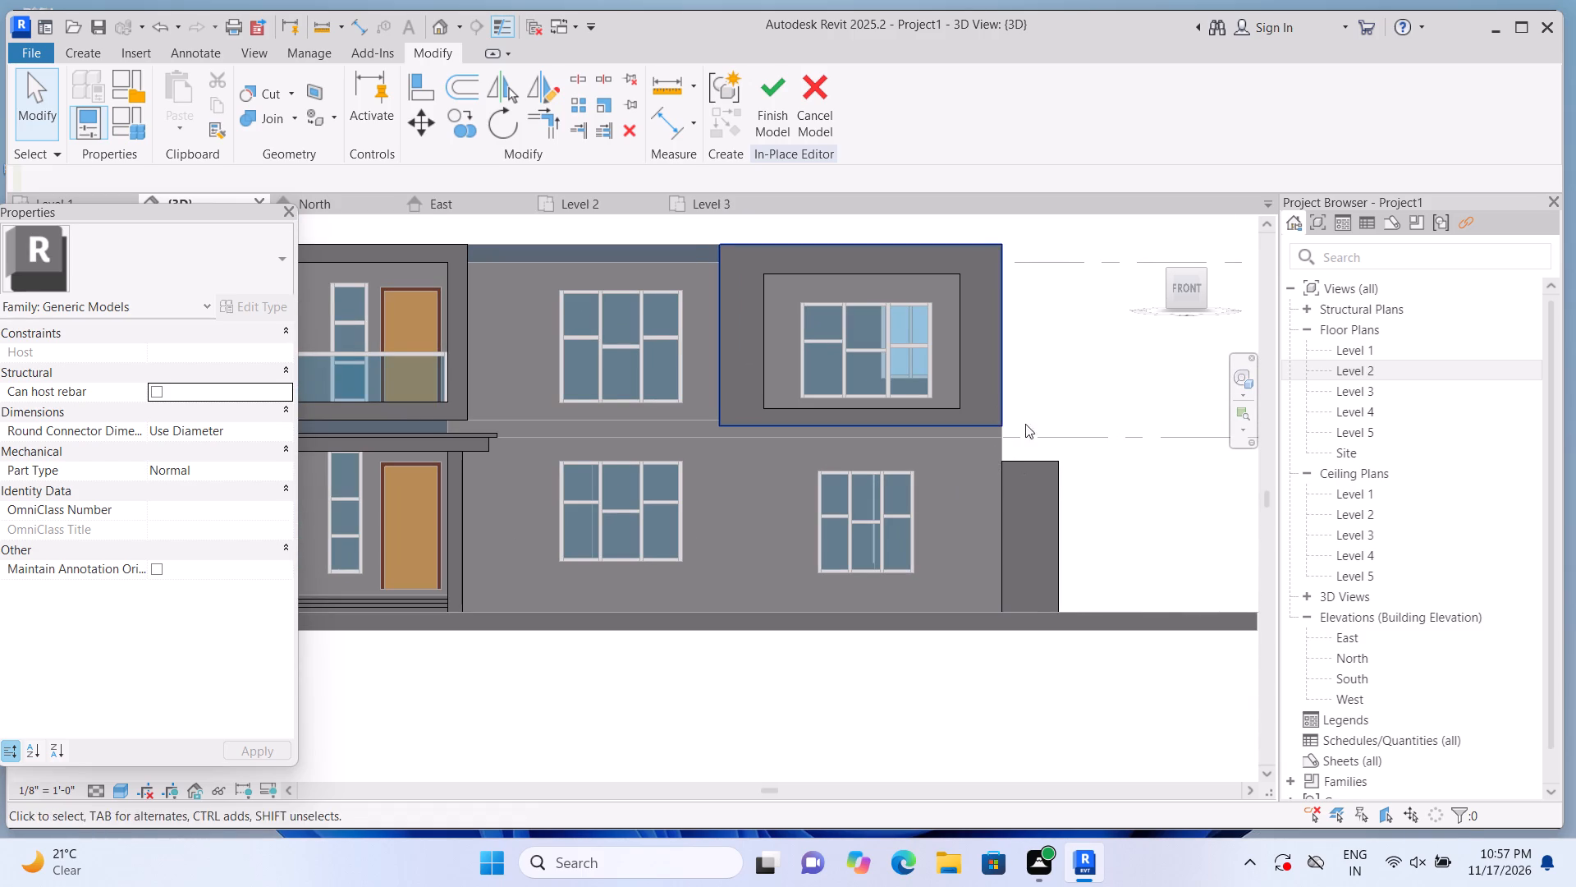
{"action": "left_click", "coordinate": [438, 25]}
{"action": "left_click", "coordinate": [438, 25]}
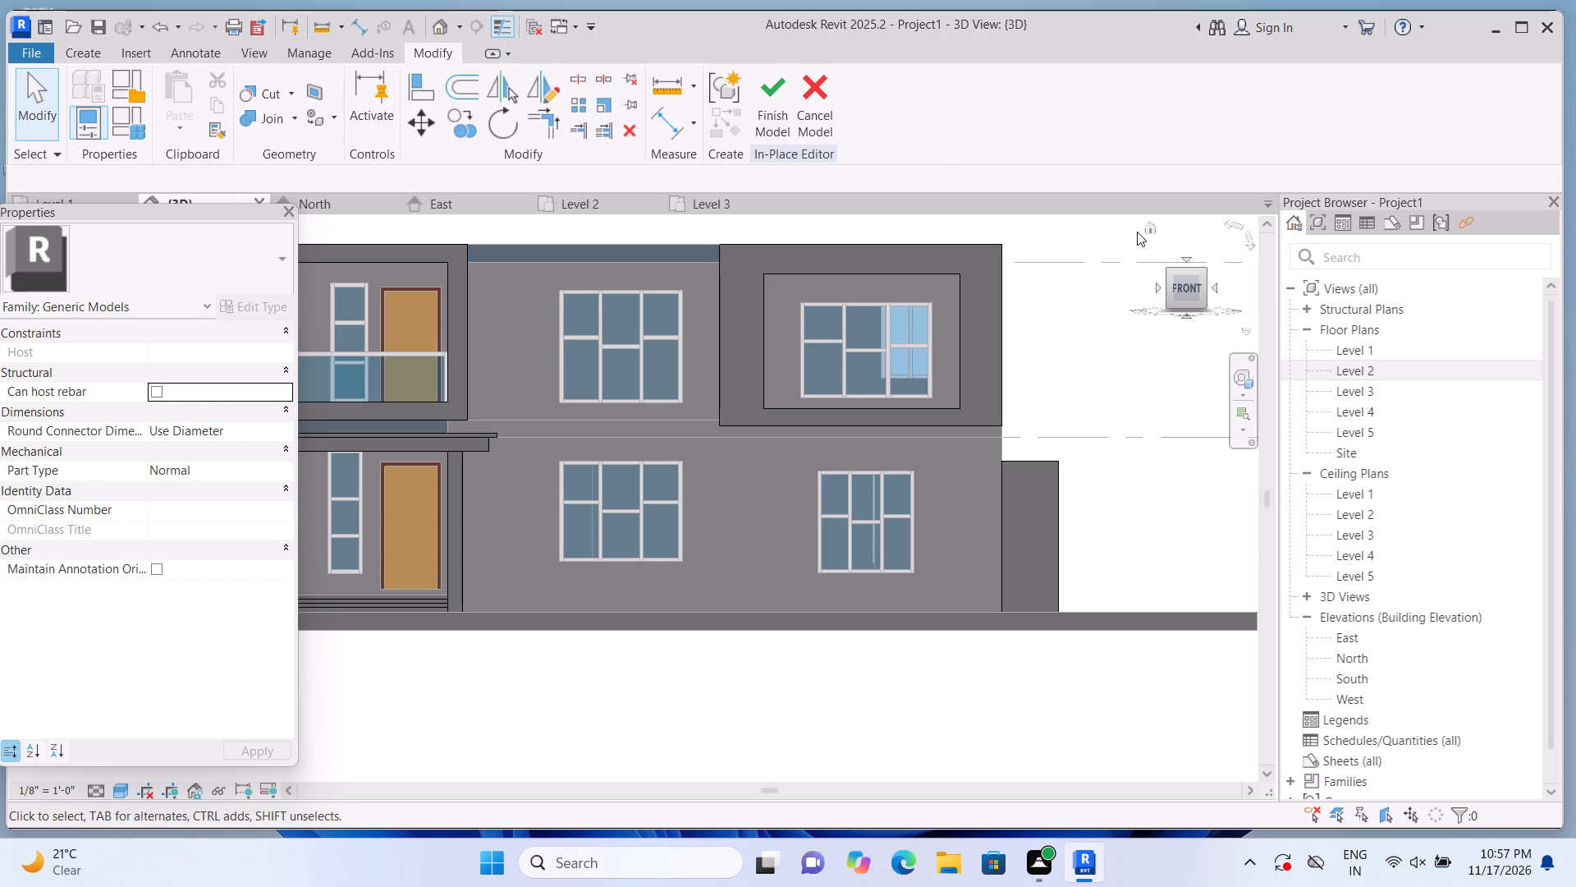
{"action": "left_click", "coordinate": [1149, 227]}
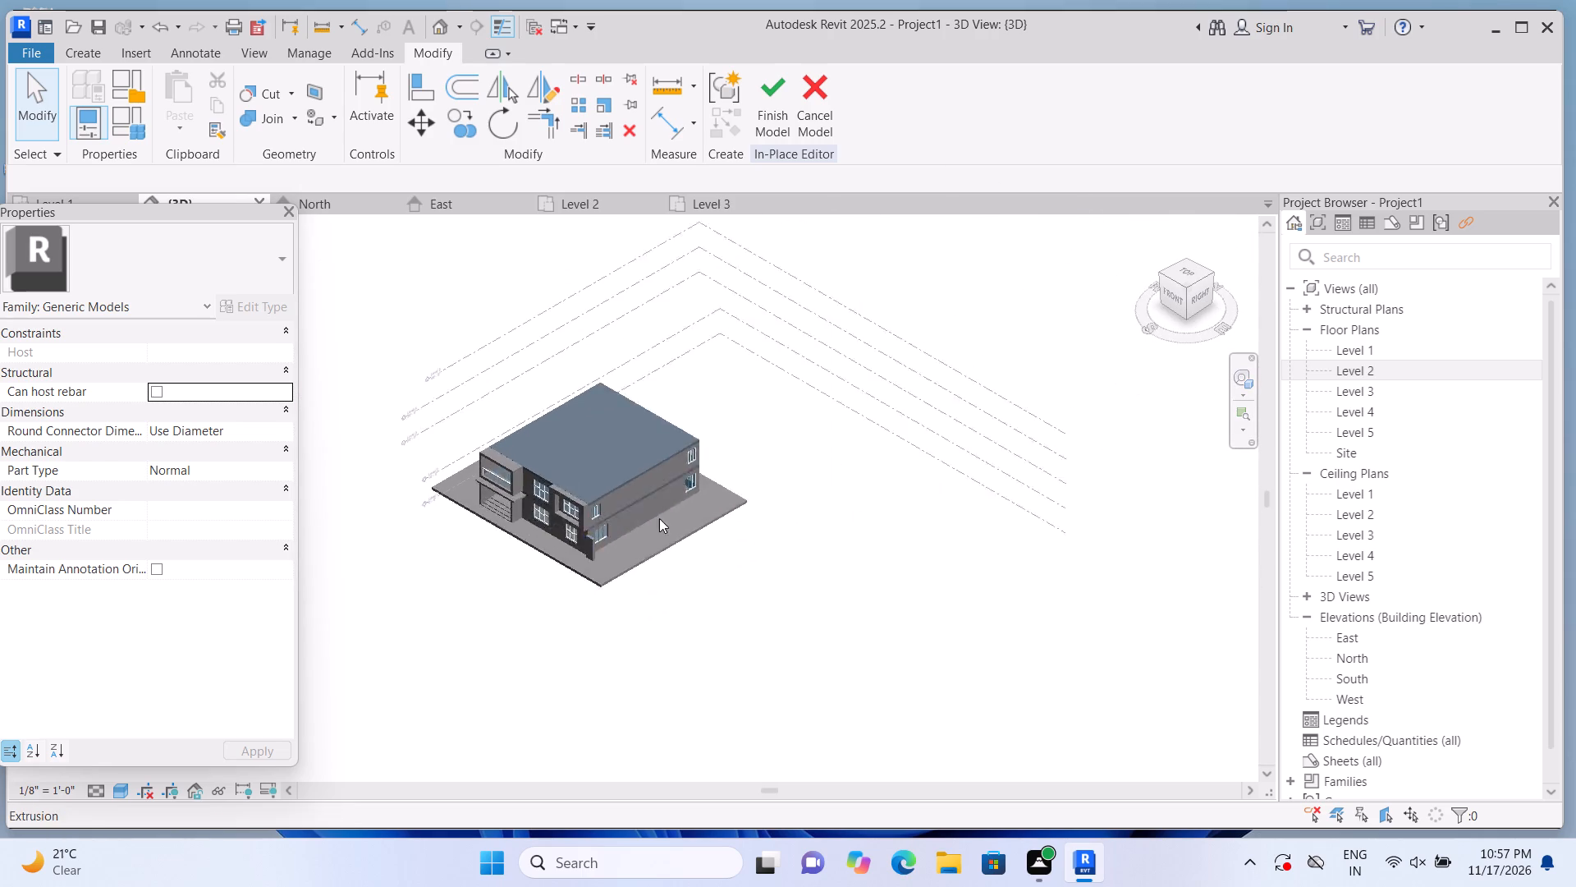
{"action": "scroll", "coordinate": [413, 569], "scroll_direction": "up", "scroll_amount": 15}
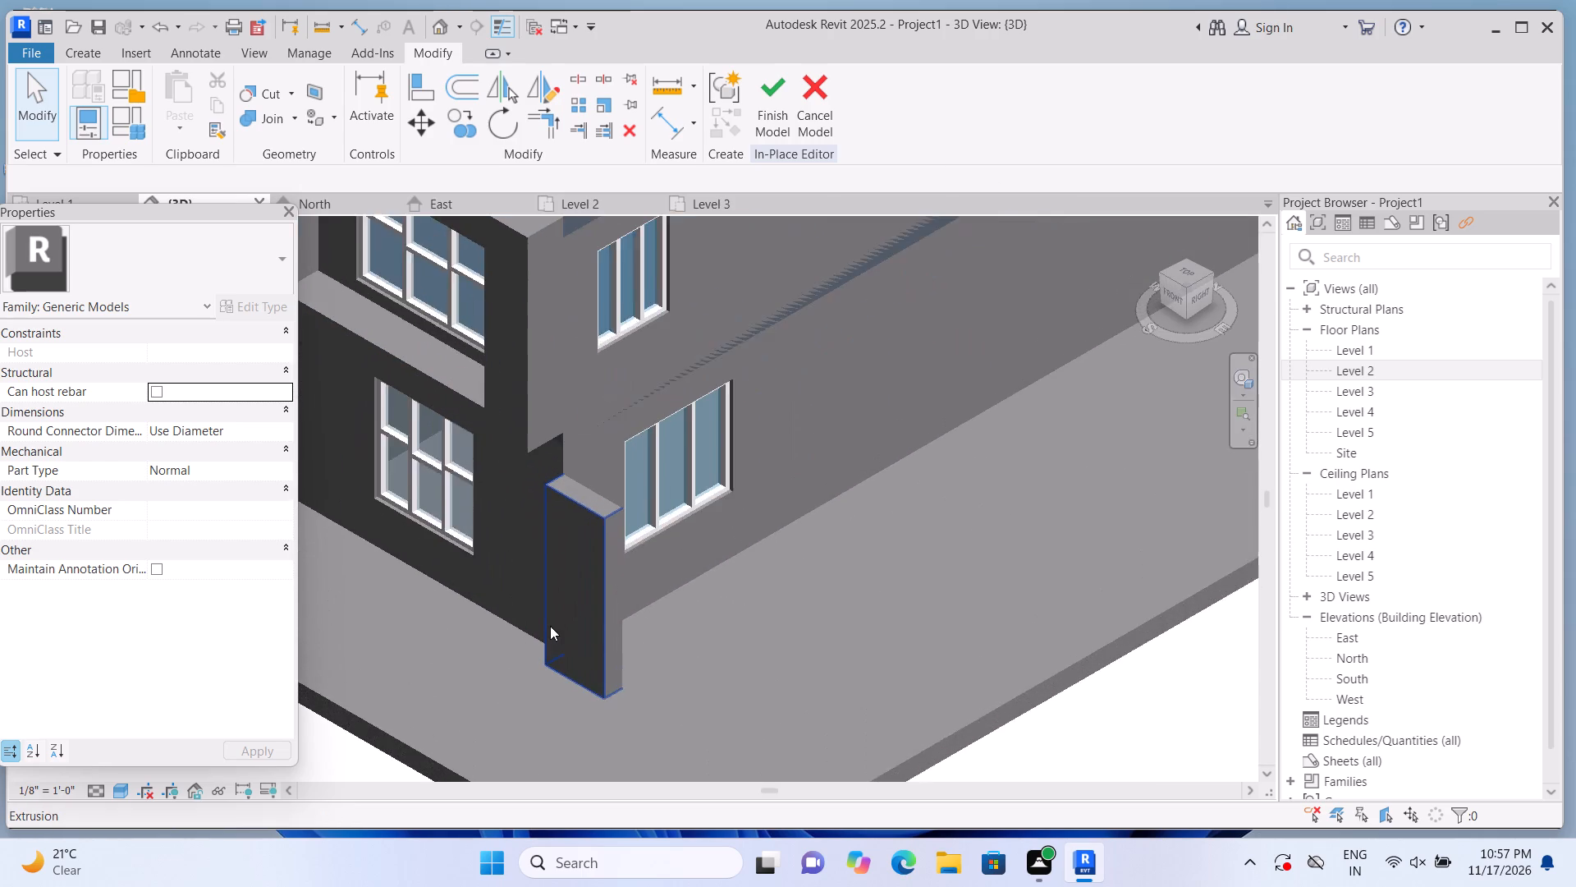
{"action": "scroll", "coordinate": [550, 626], "scroll_direction": "up", "scroll_amount": 2}
{"action": "left_click", "coordinate": [604, 591]}
{"action": "scroll", "coordinate": [599, 604], "scroll_direction": "up", "scroll_amount": 1}
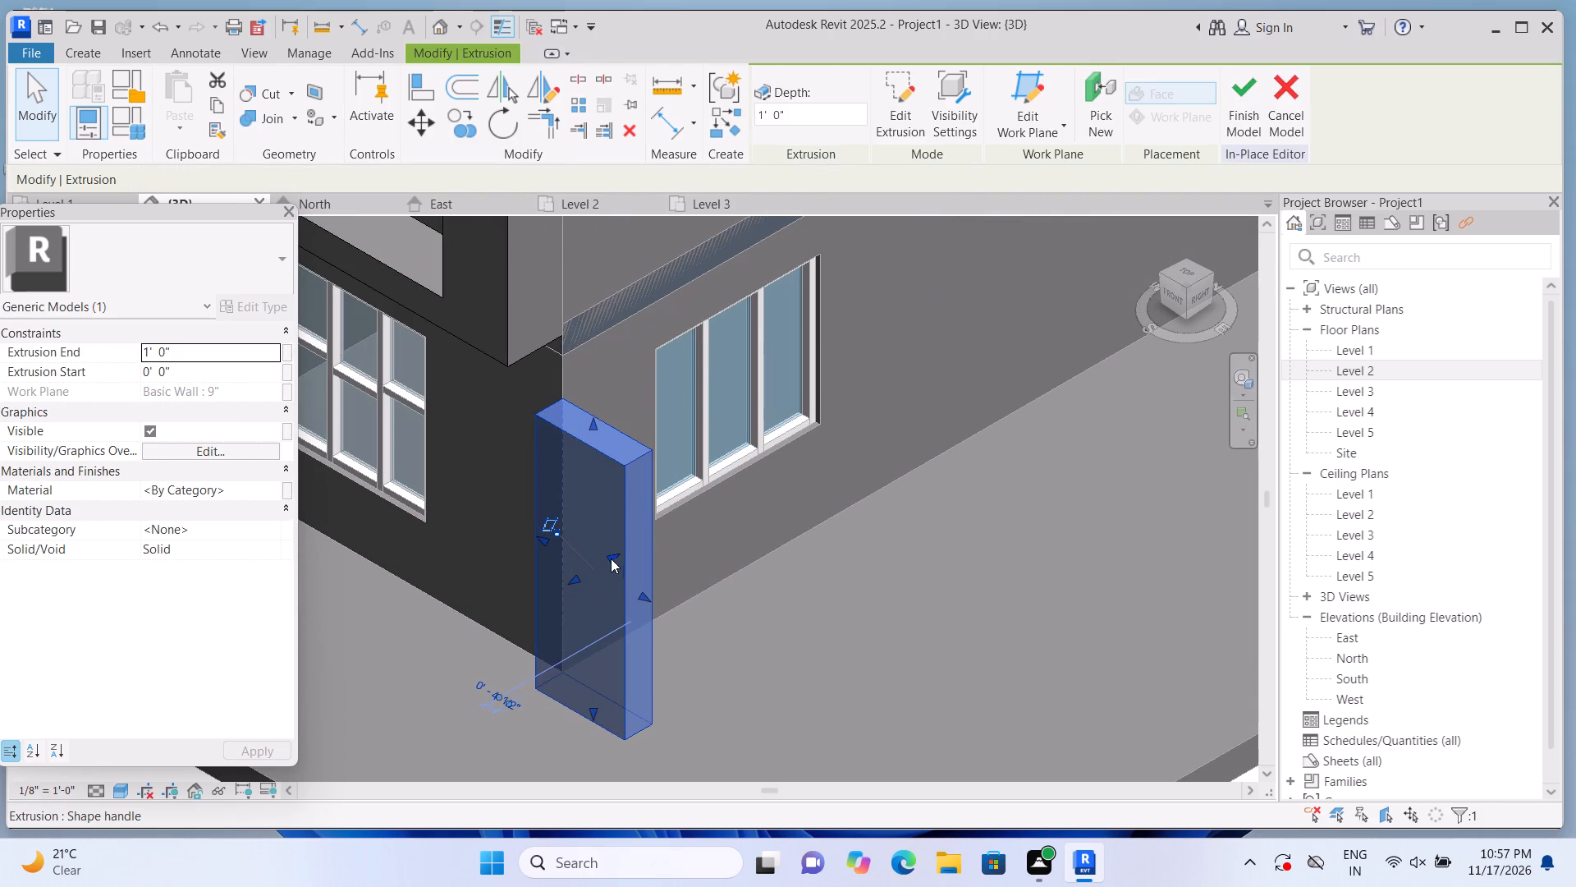
{"action": "left_click_drag", "start_coordinate": [611, 553], "coordinate": [625, 543]}
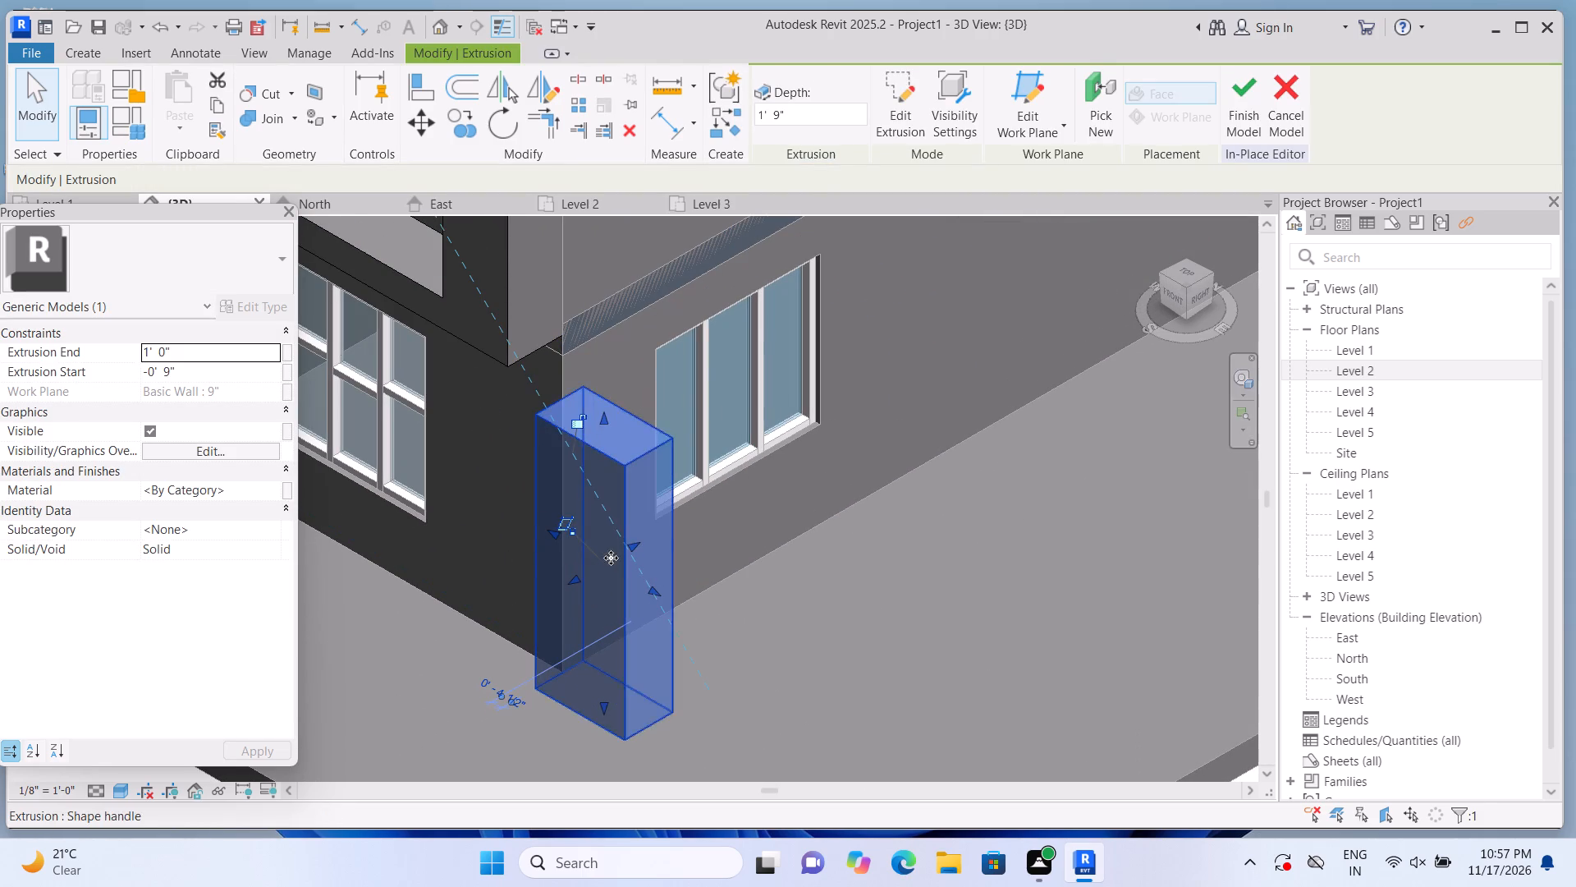
{"action": "left_click_drag", "start_coordinate": [573, 578], "coordinate": [601, 559]}
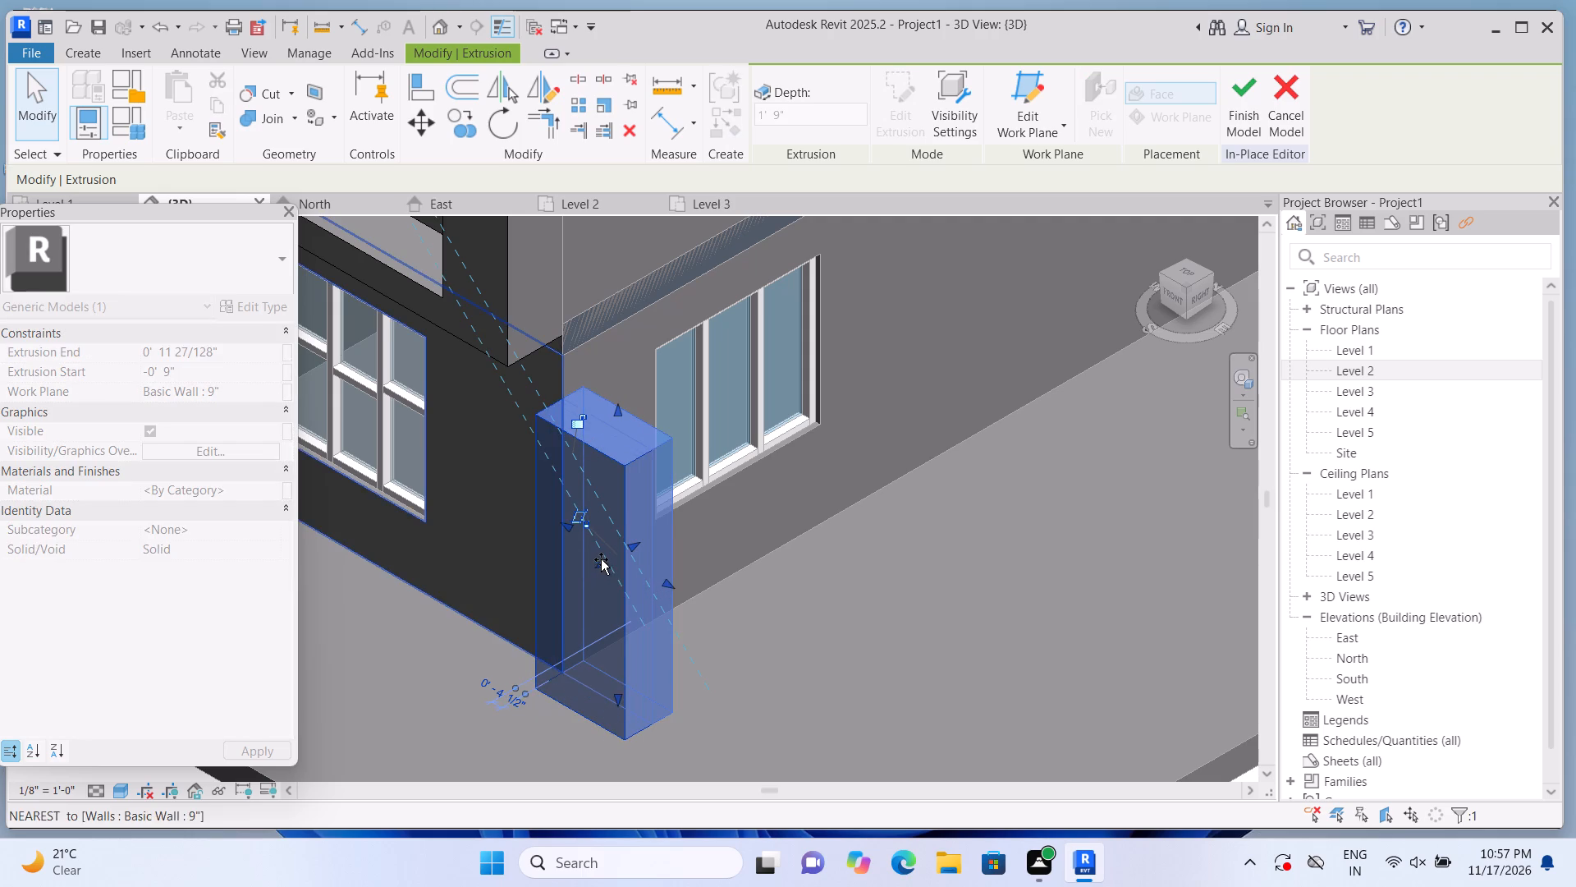
{"action": "left_click_drag", "start_coordinate": [601, 559], "coordinate": [602, 558]}
{"action": "scroll", "coordinate": [602, 553], "scroll_direction": "down", "scroll_amount": 4}
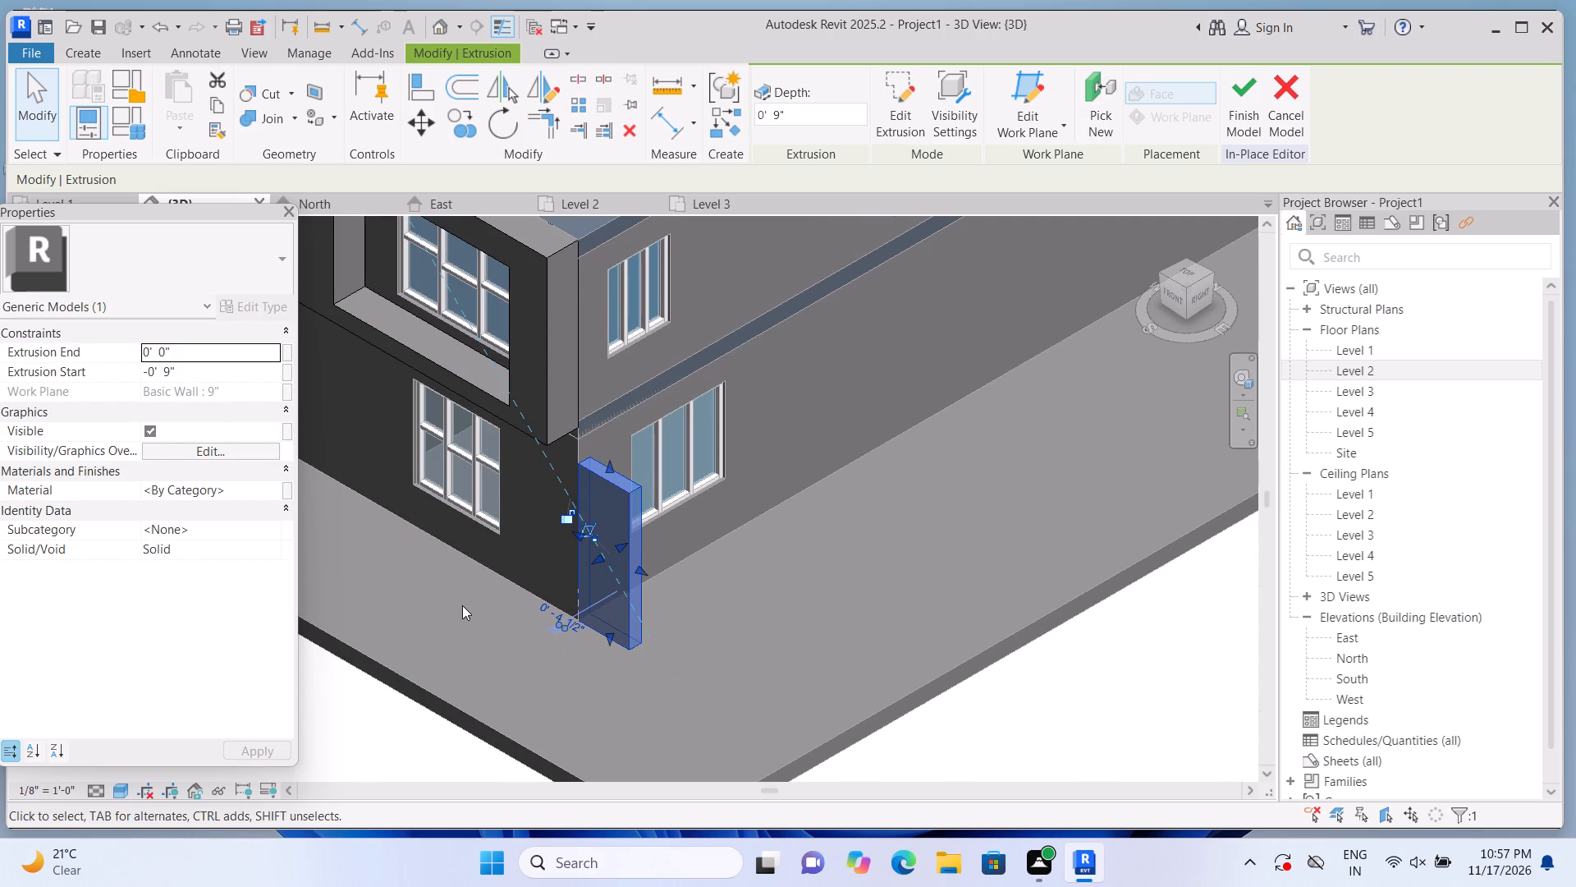
{"action": "key", "text": "Escape"}
{"action": "scroll", "coordinate": [465, 604], "scroll_direction": "up", "scroll_amount": 4}
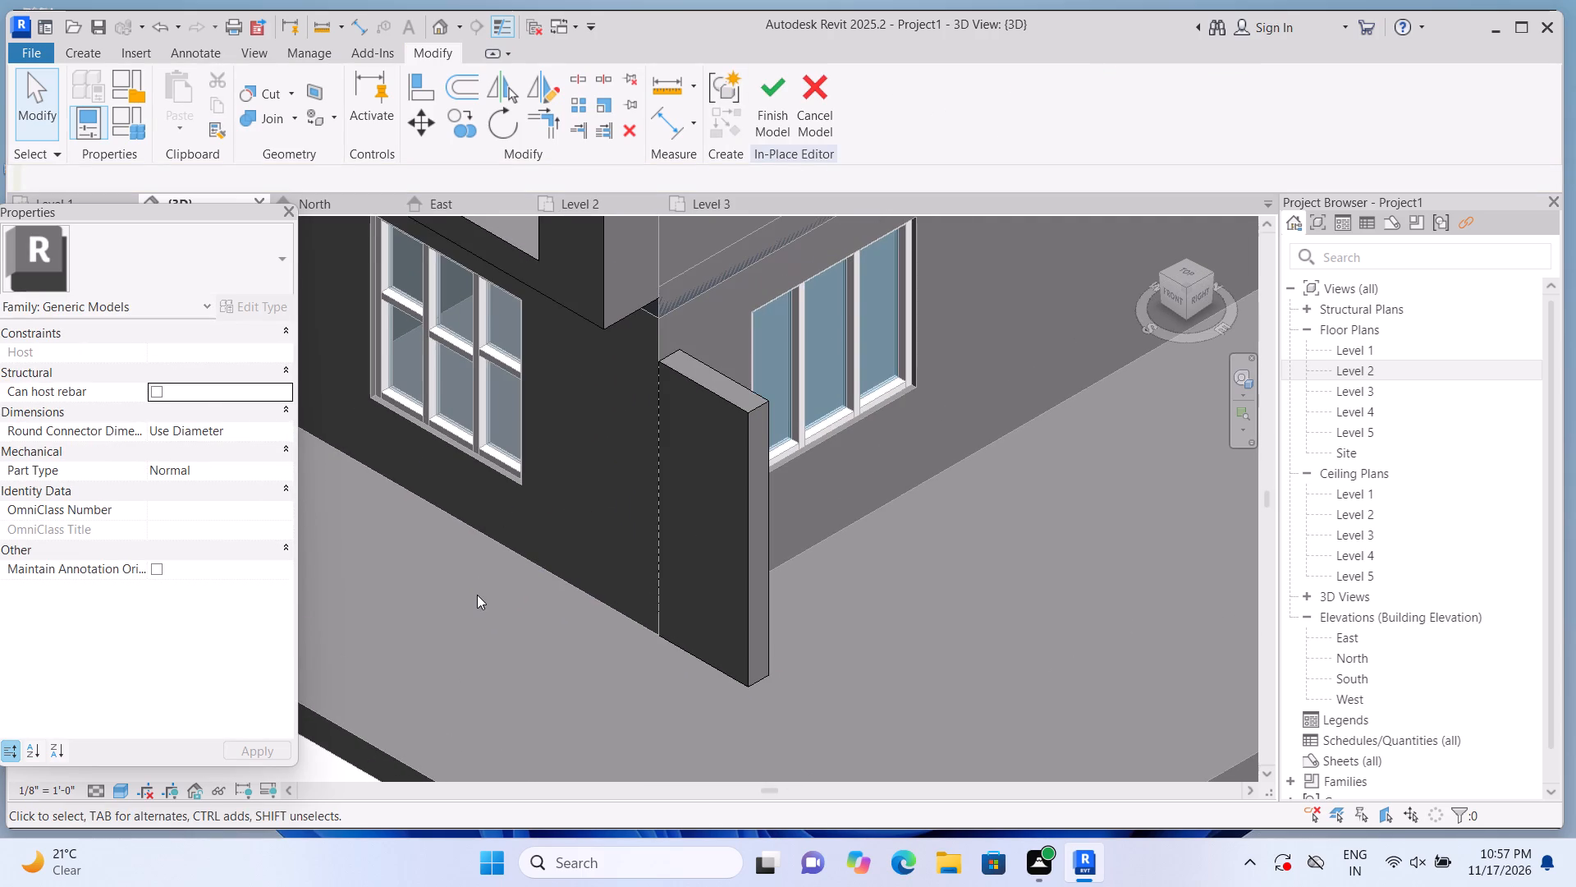
{"action": "scroll", "coordinate": [479, 595], "scroll_direction": "down", "scroll_amount": 3}
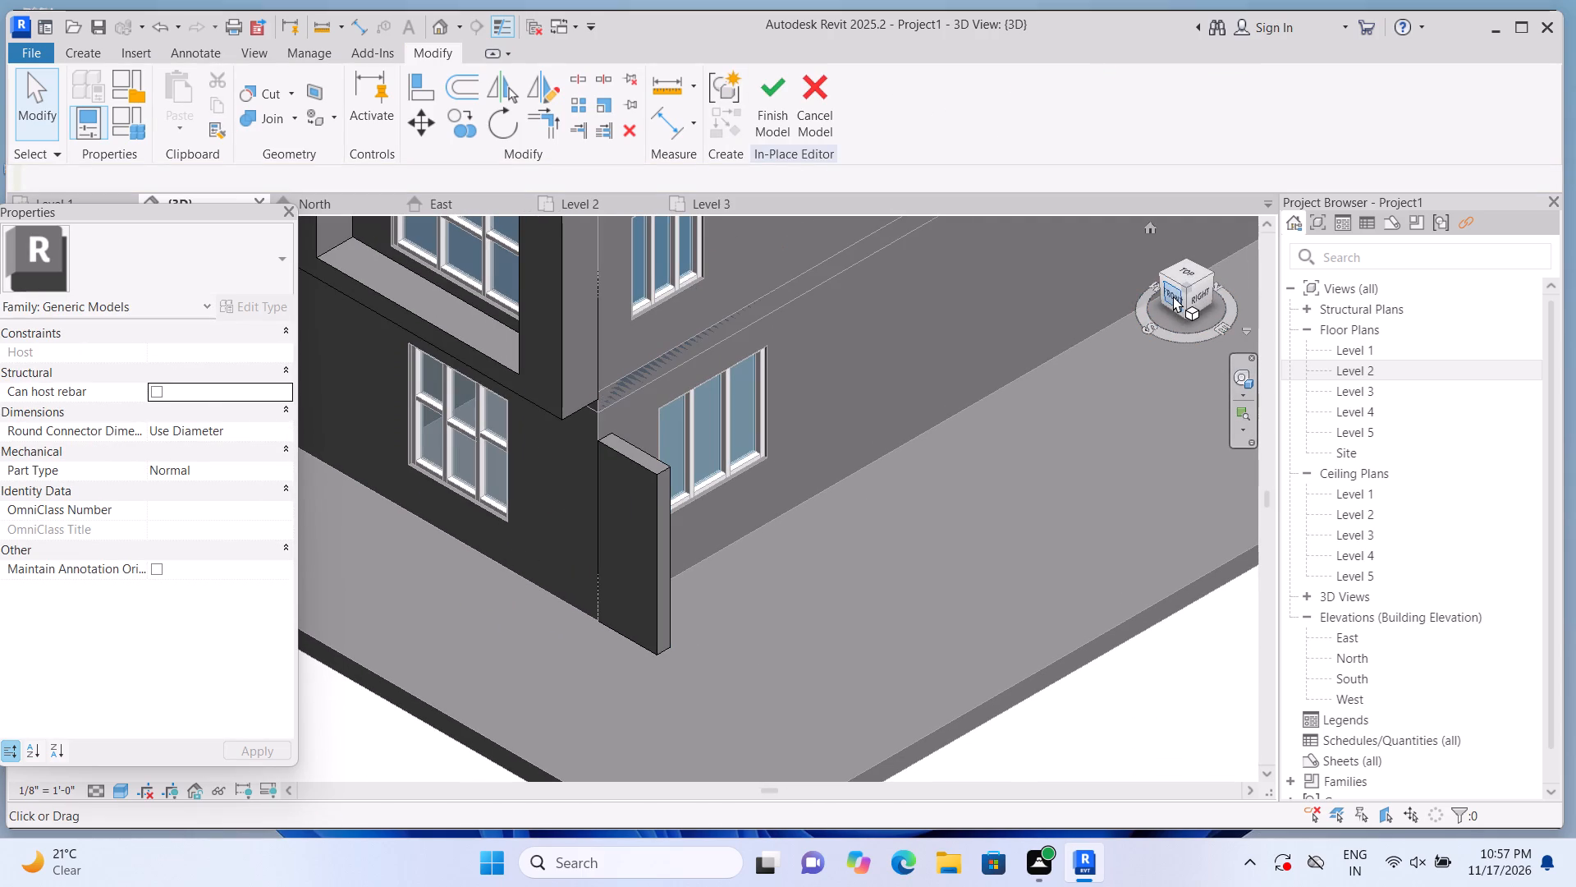
Extrude a band 1'-0" deep on the front wall above the lower end window to the block's outer top corner, about 14'-9" by 7".
{"action": "left_click", "coordinate": [1173, 296]}
{"action": "scroll", "coordinate": [607, 543], "scroll_direction": "up", "scroll_amount": 4}
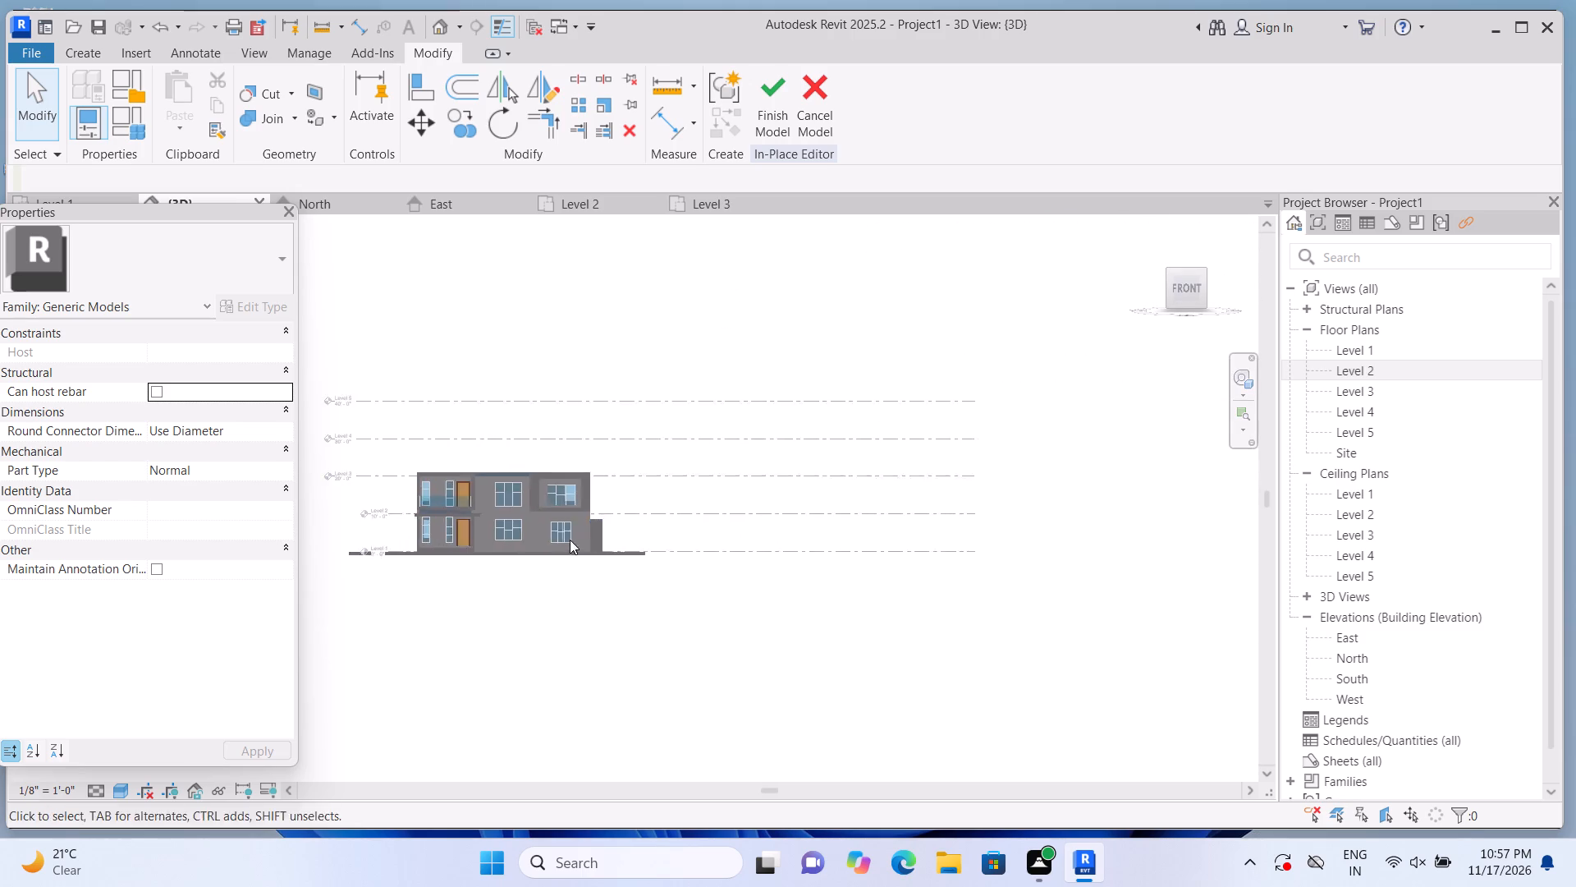
{"action": "scroll", "coordinate": [570, 540], "scroll_direction": "up", "scroll_amount": 9}
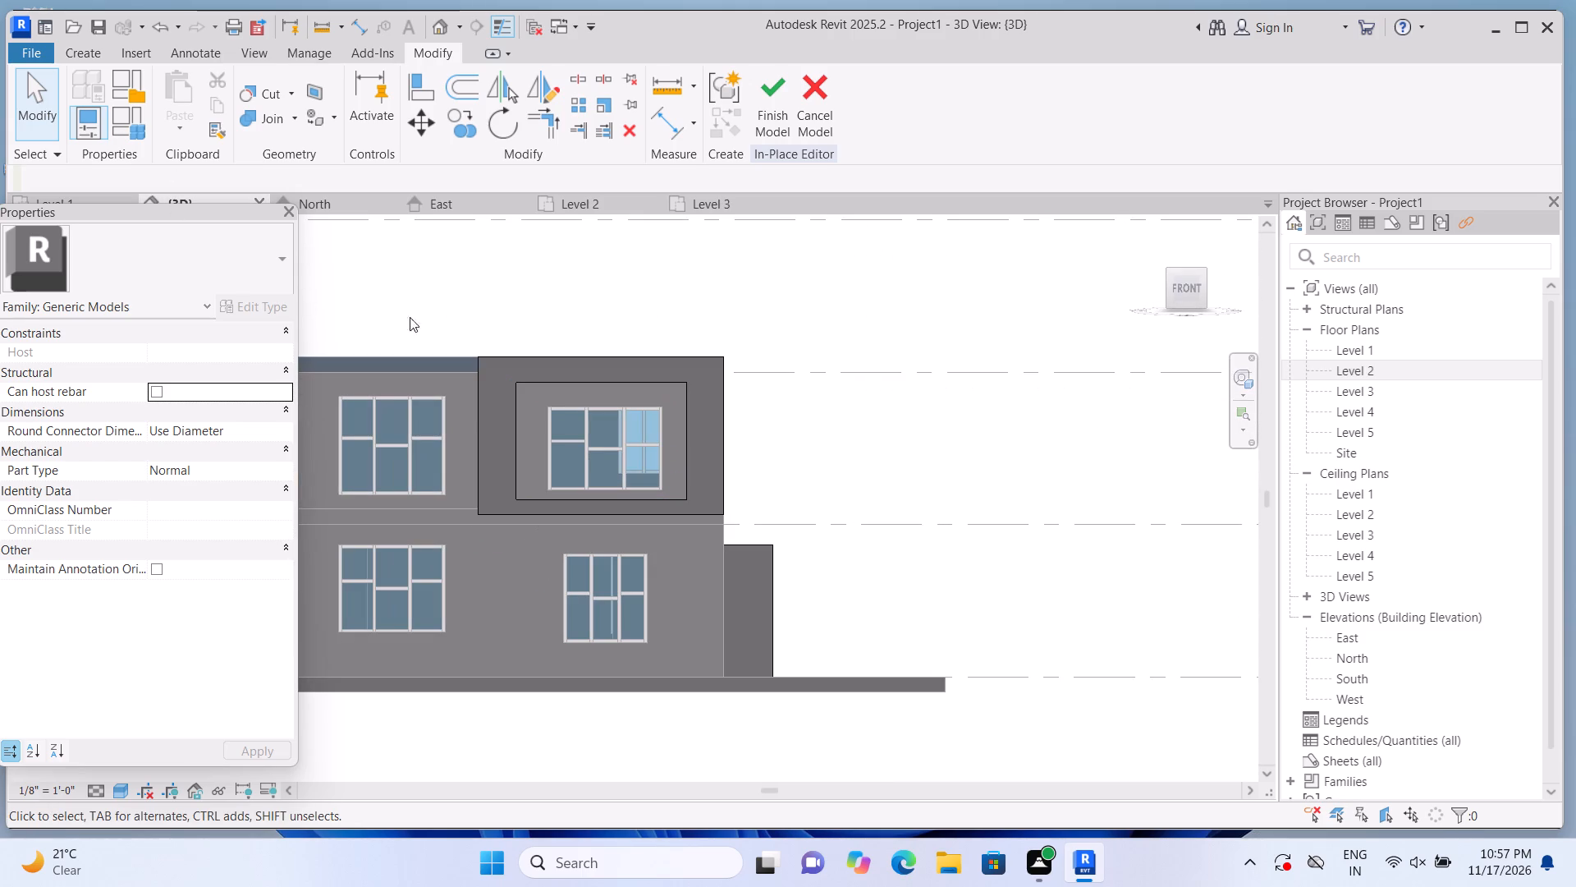
{"action": "scroll", "coordinate": [799, 439], "scroll_direction": "down", "scroll_amount": 3}
{"action": "scroll", "coordinate": [488, 427], "scroll_direction": "up", "scroll_amount": 1}
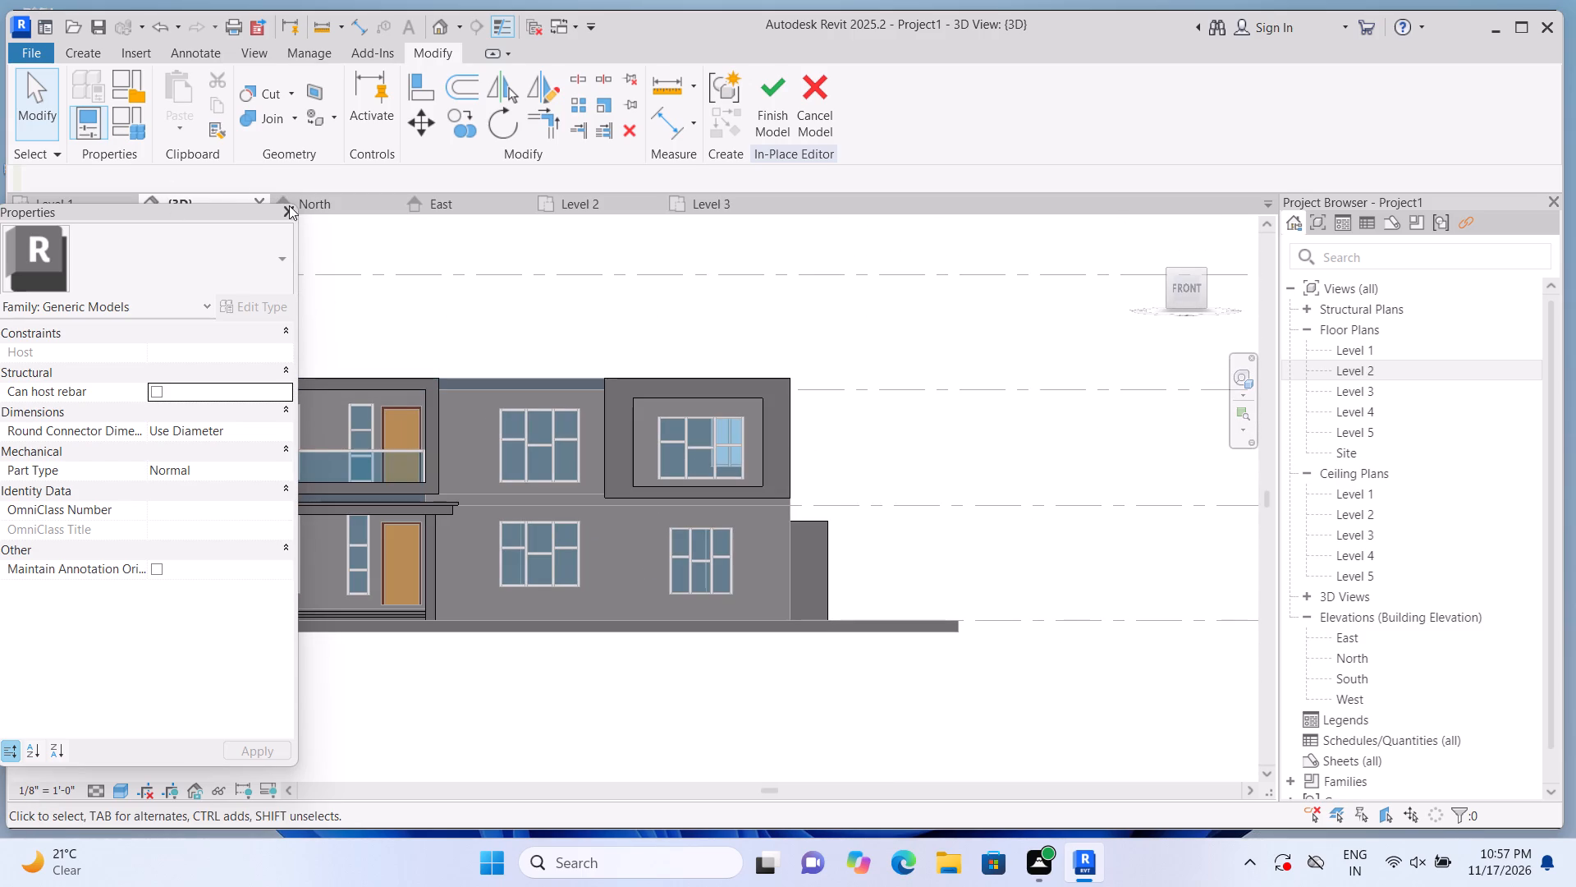
{"action": "left_click", "coordinate": [89, 48]}
{"action": "left_click", "coordinate": [199, 121]}
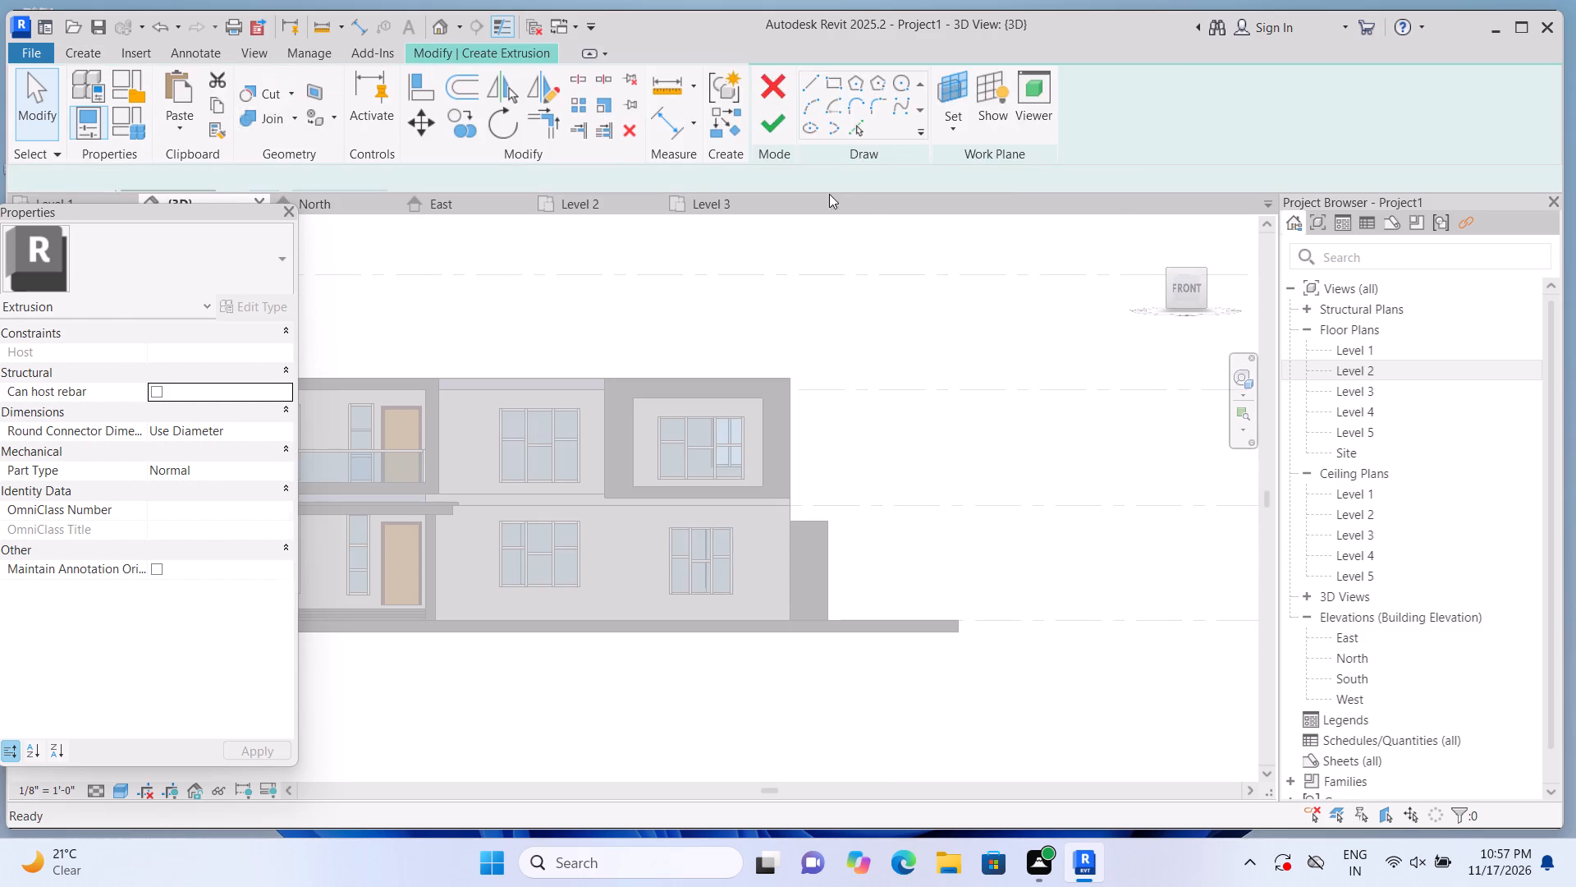
{"action": "left_click", "coordinate": [1082, 134]}
{"action": "left_click", "coordinate": [1094, 186]}
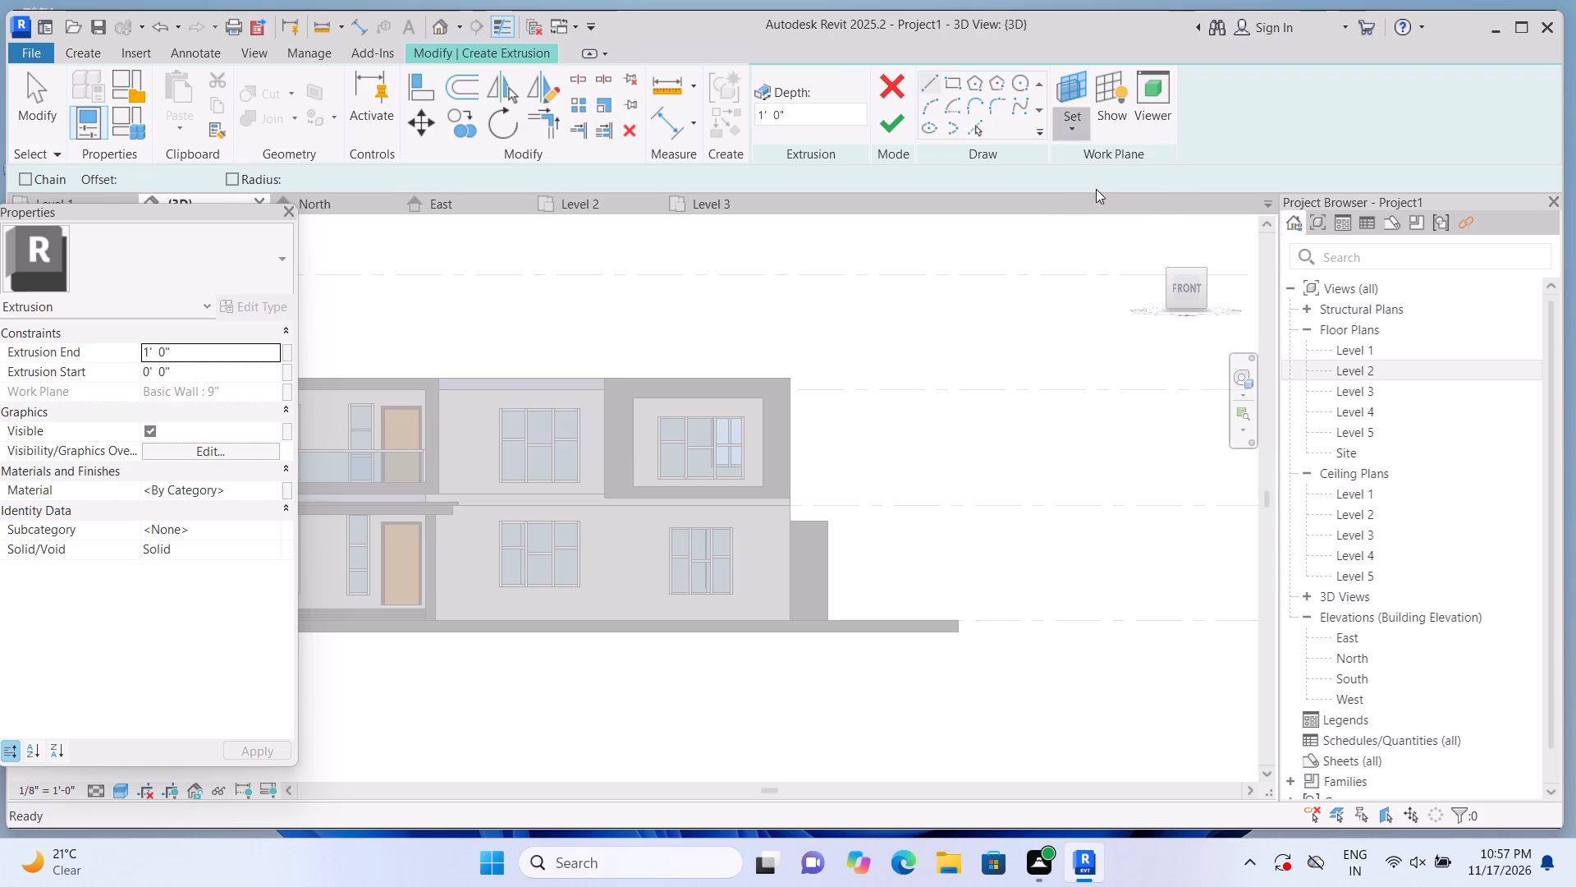
{"action": "left_click", "coordinate": [759, 553]}
{"action": "left_click", "coordinate": [951, 88]}
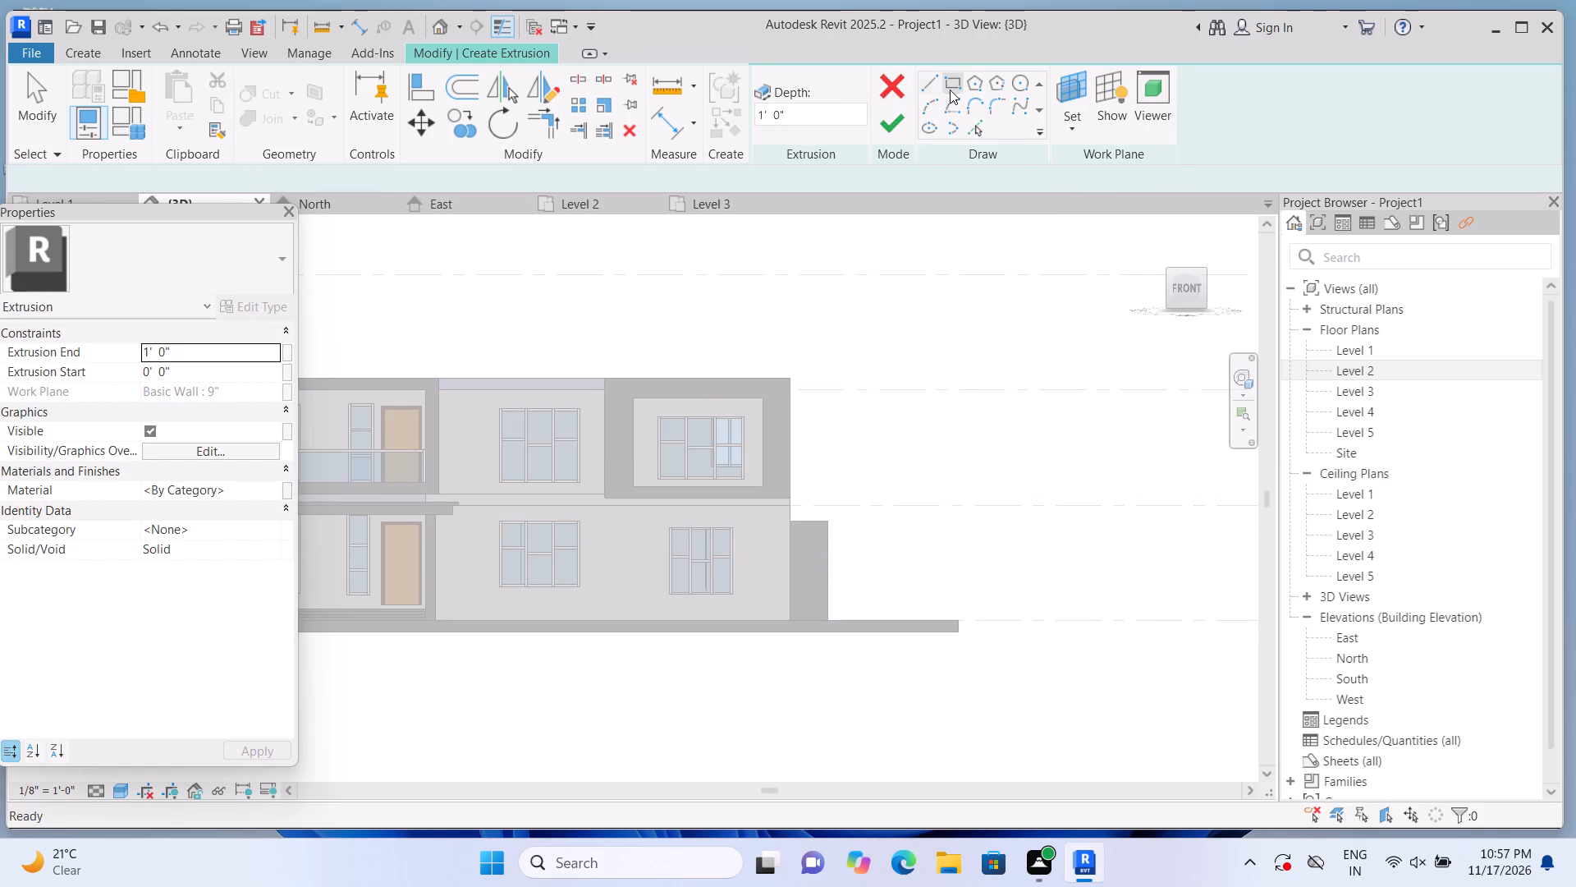
{"action": "scroll", "coordinate": [619, 558], "scroll_direction": "up", "scroll_amount": 3}
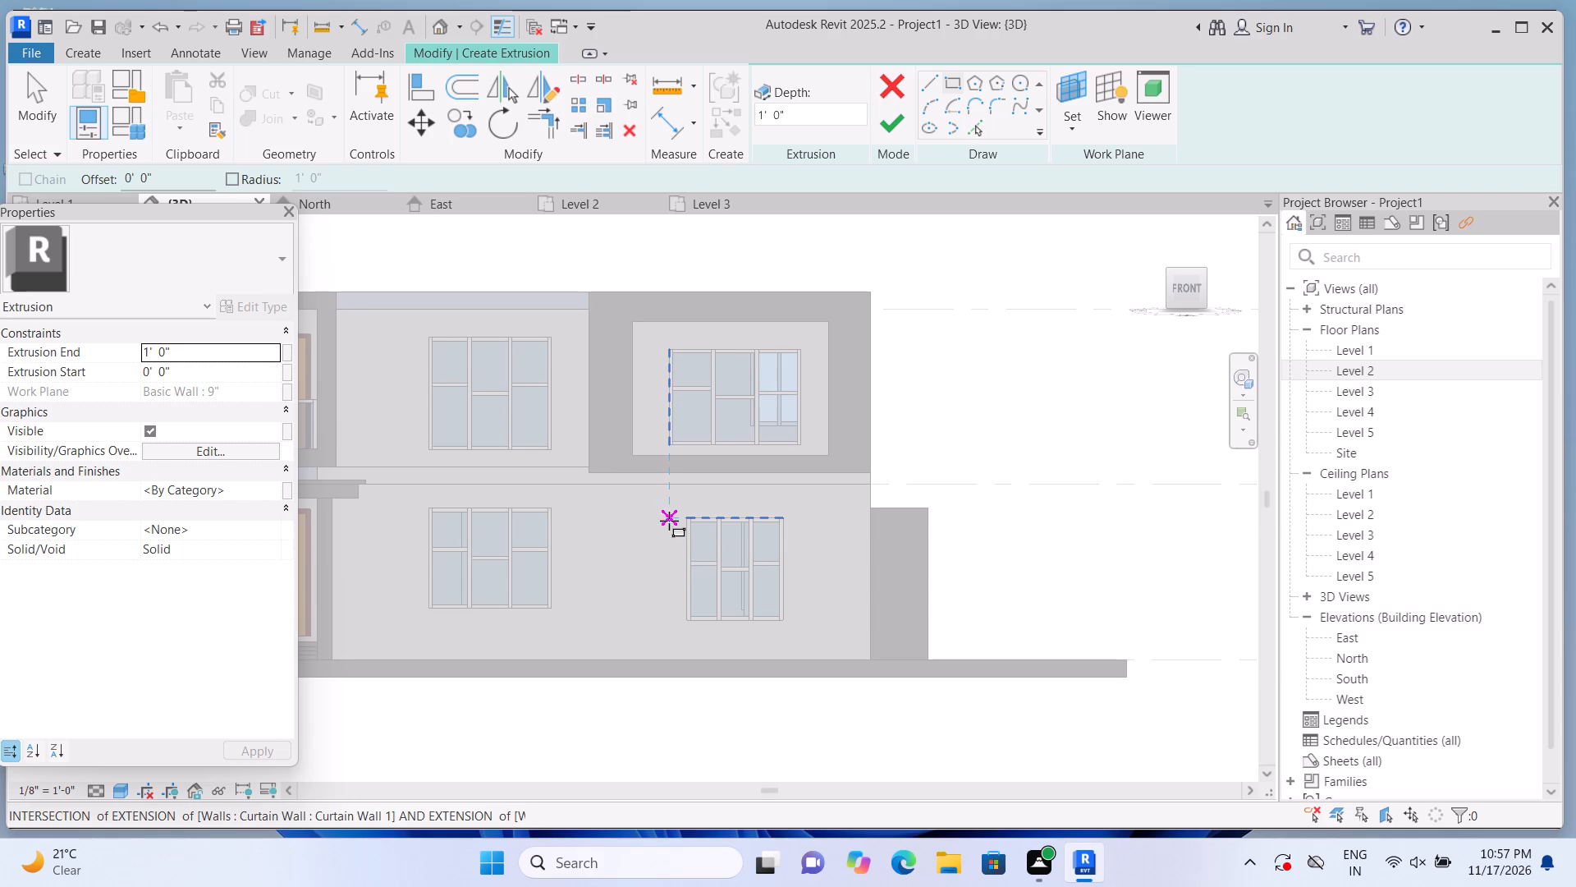
{"action": "left_click", "coordinate": [668, 521]}
{"action": "scroll", "coordinate": [884, 502], "scroll_direction": "up", "scroll_amount": 2}
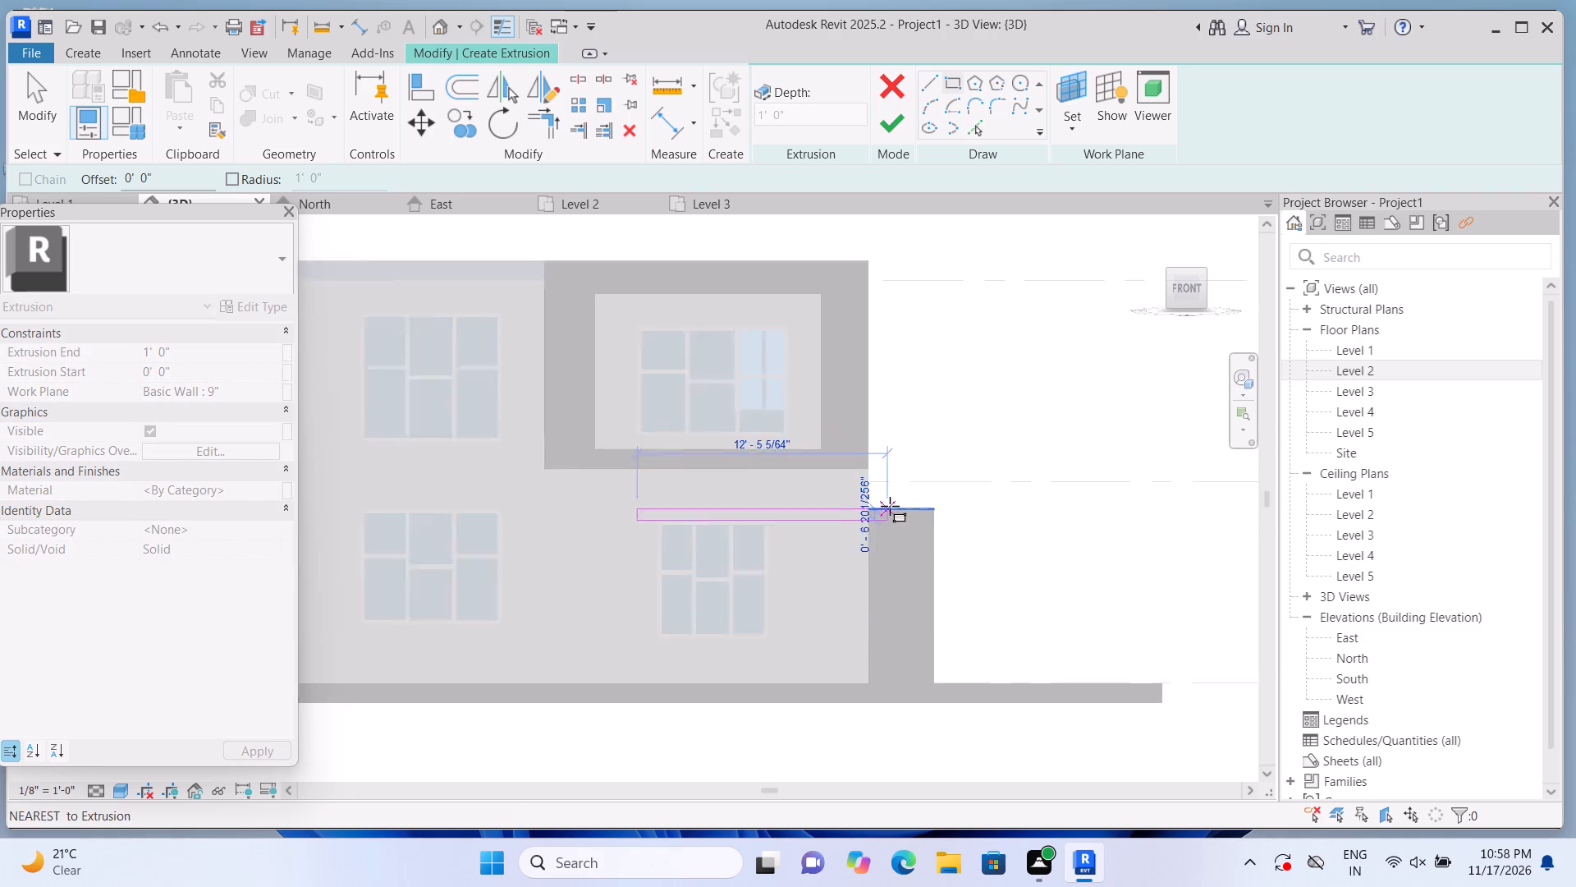
{"action": "scroll", "coordinate": [911, 507], "scroll_direction": "up", "scroll_amount": 9}
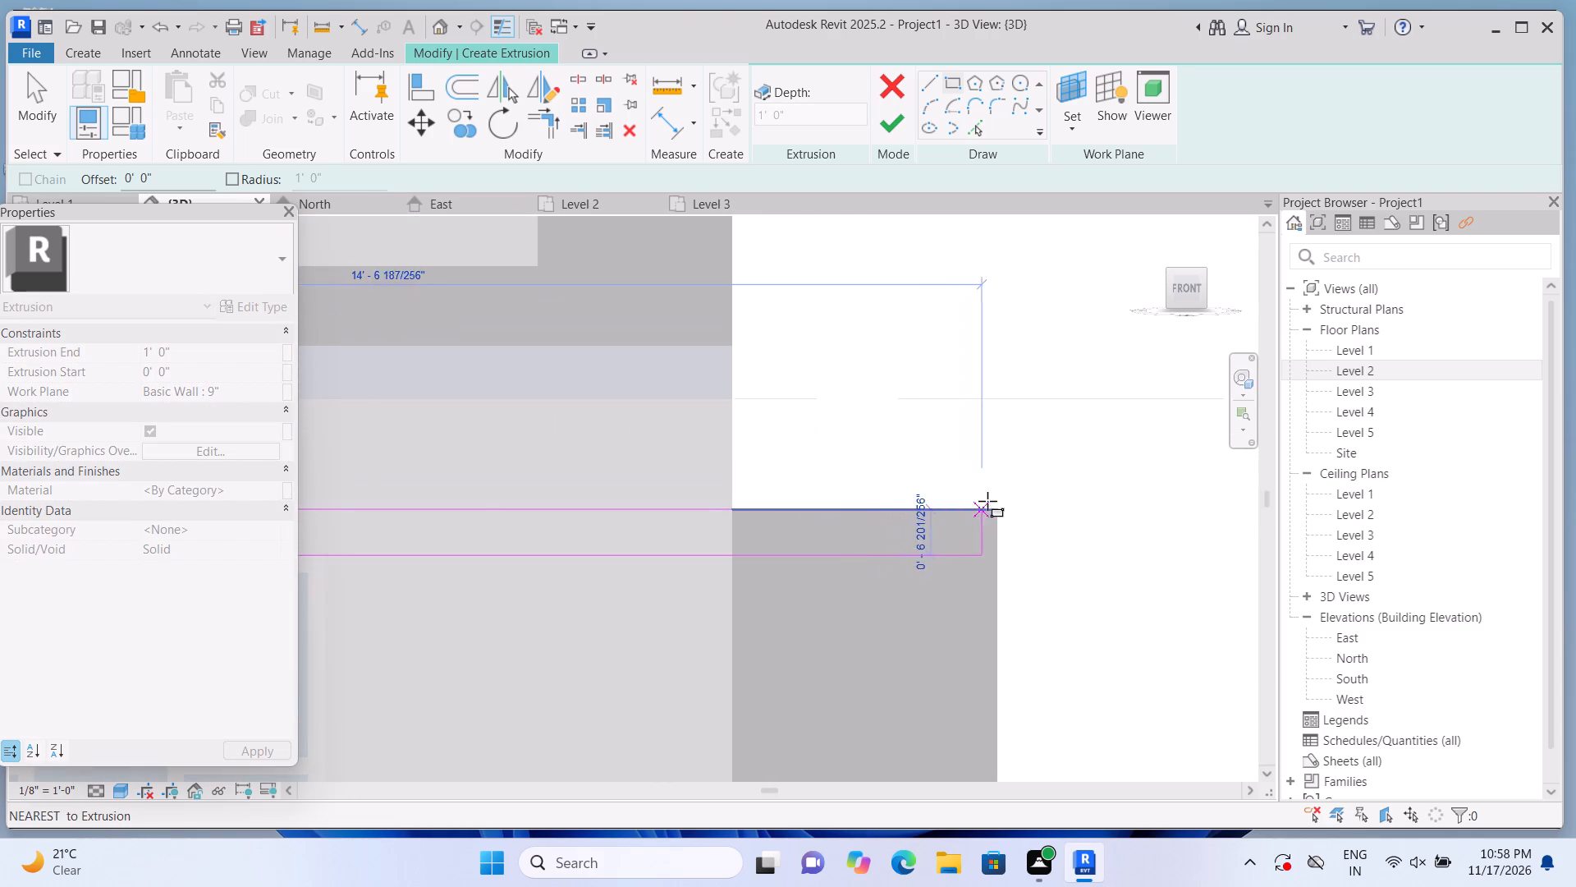
{"action": "left_click", "coordinate": [998, 509]}
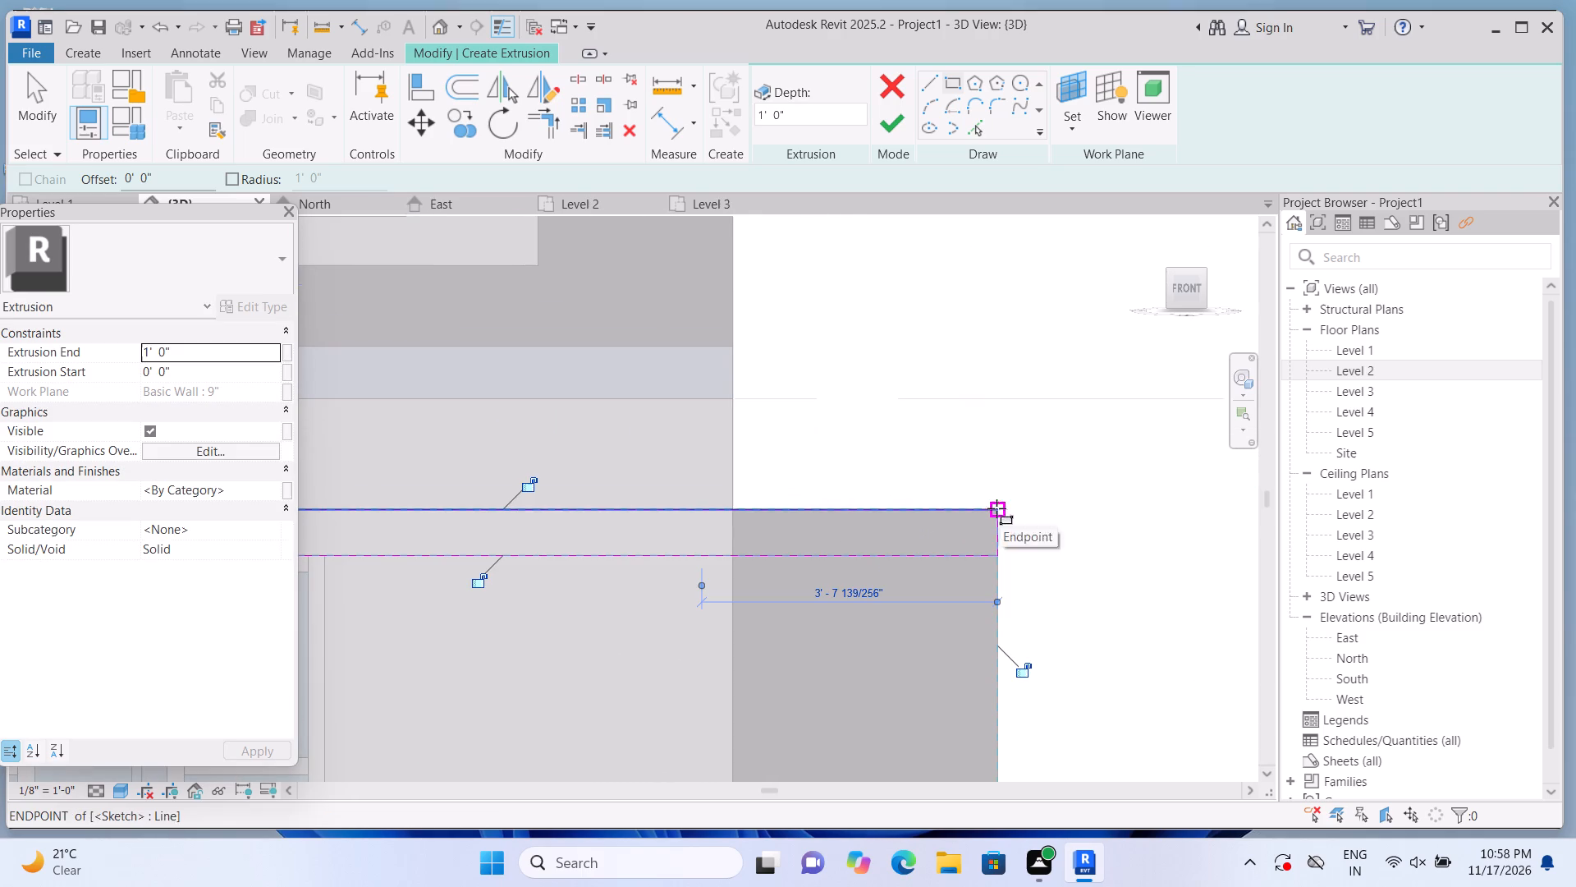
{"action": "left_click", "coordinate": [888, 126]}
{"action": "scroll", "coordinate": [955, 396], "scroll_direction": "down", "scroll_amount": 3}
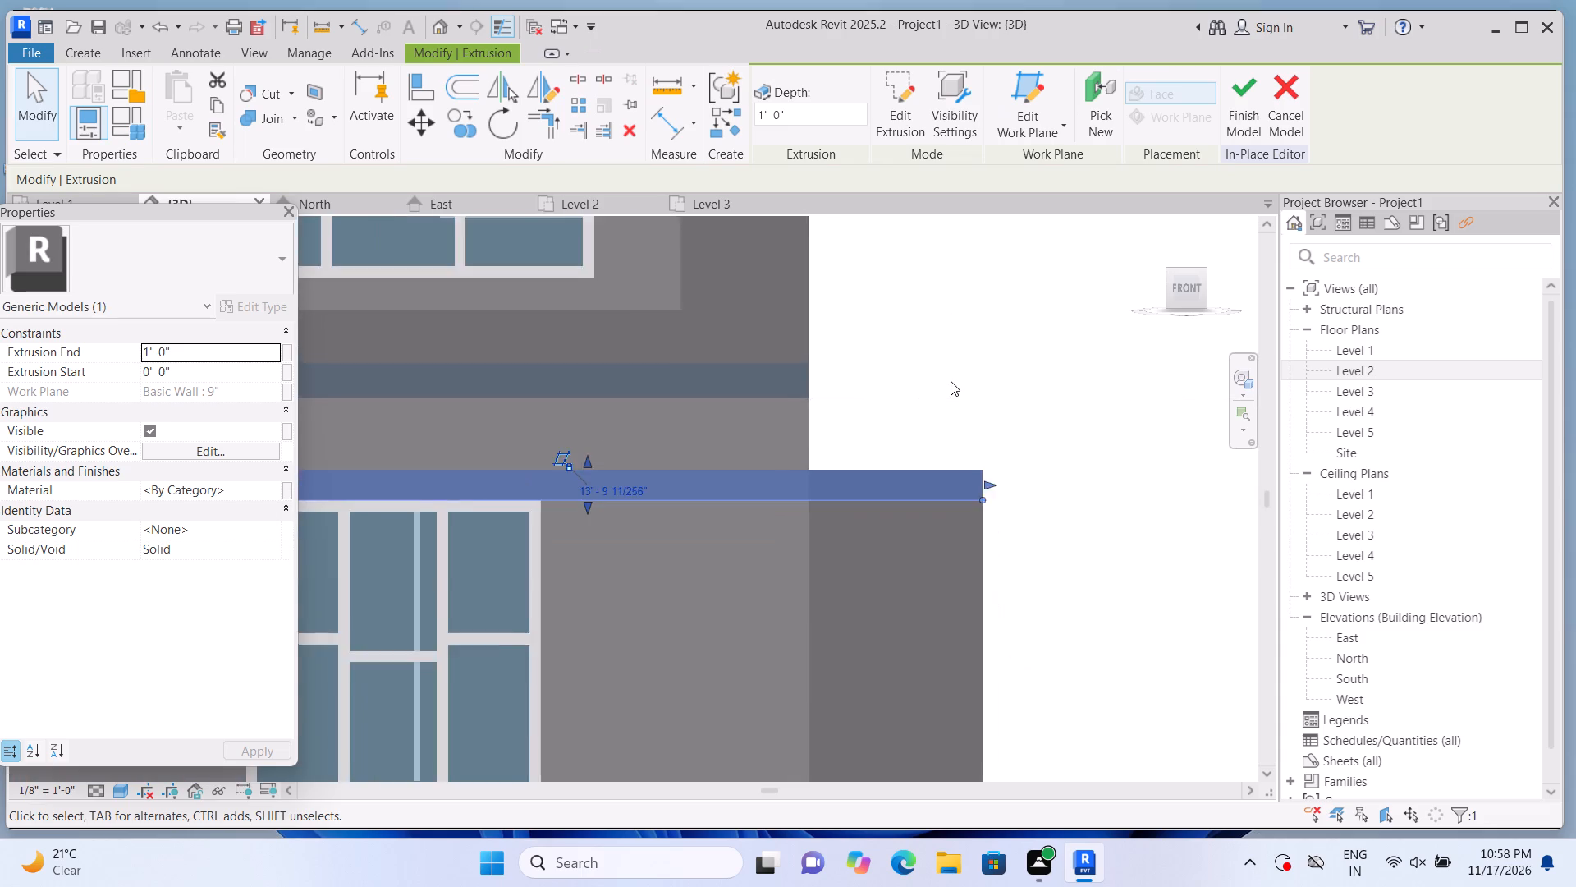
{"action": "scroll", "coordinate": [951, 381], "scroll_direction": "down", "scroll_amount": 4}
{"action": "left_click", "coordinate": [953, 380]}
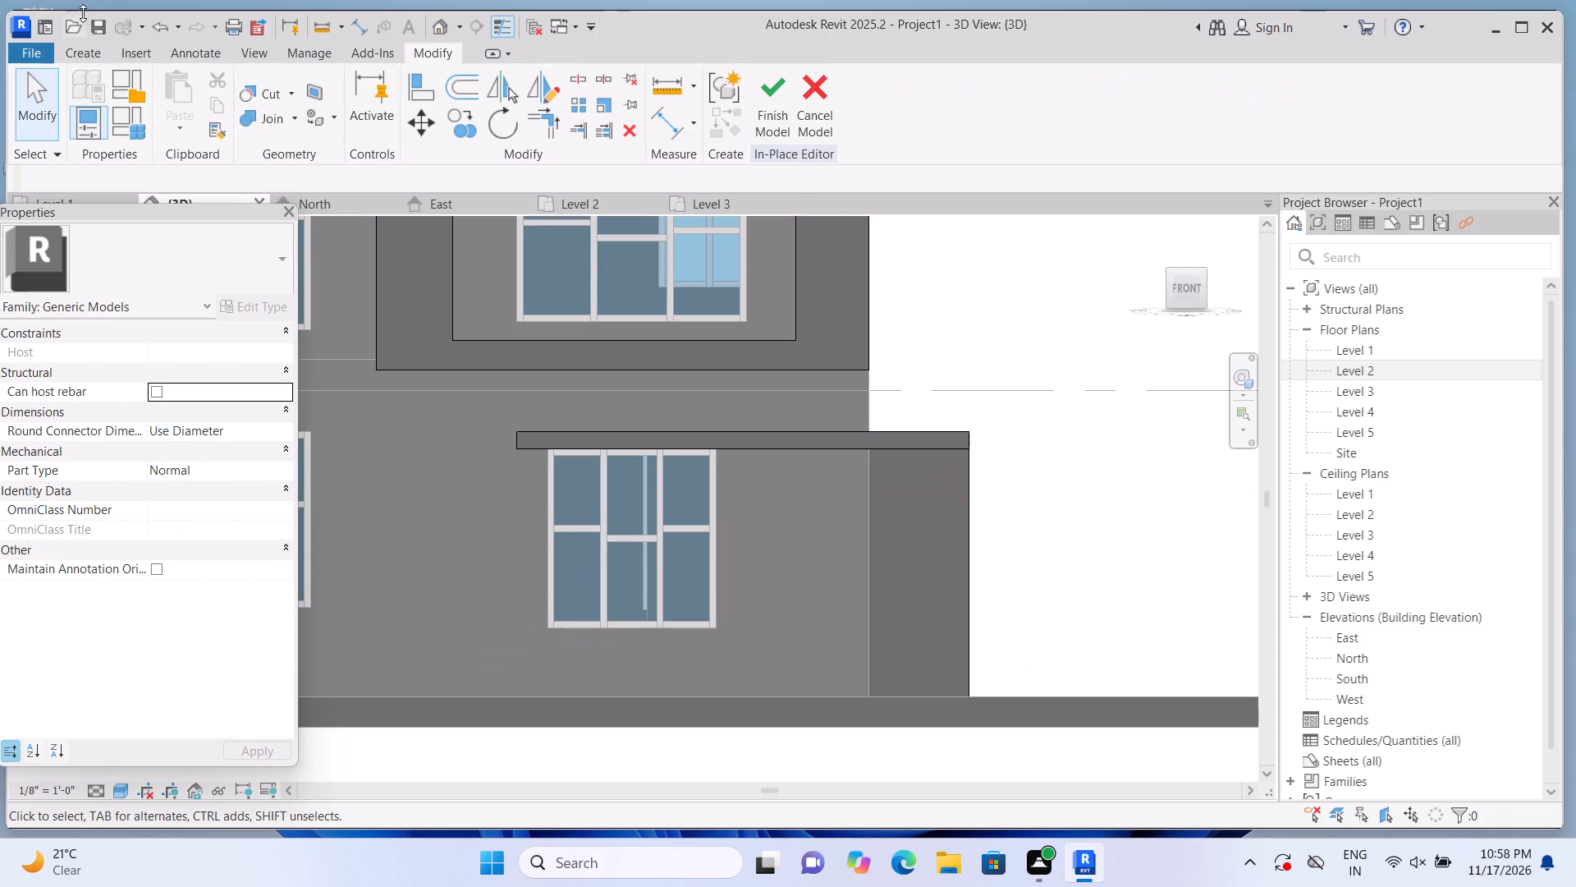
Extrude an upright 1'-0" deep on the front wall from the top band's inner end down to Level 1, about 1'-0" by 8'-1".
{"action": "left_click", "coordinate": [74, 51]}
{"action": "left_click", "coordinate": [206, 92]}
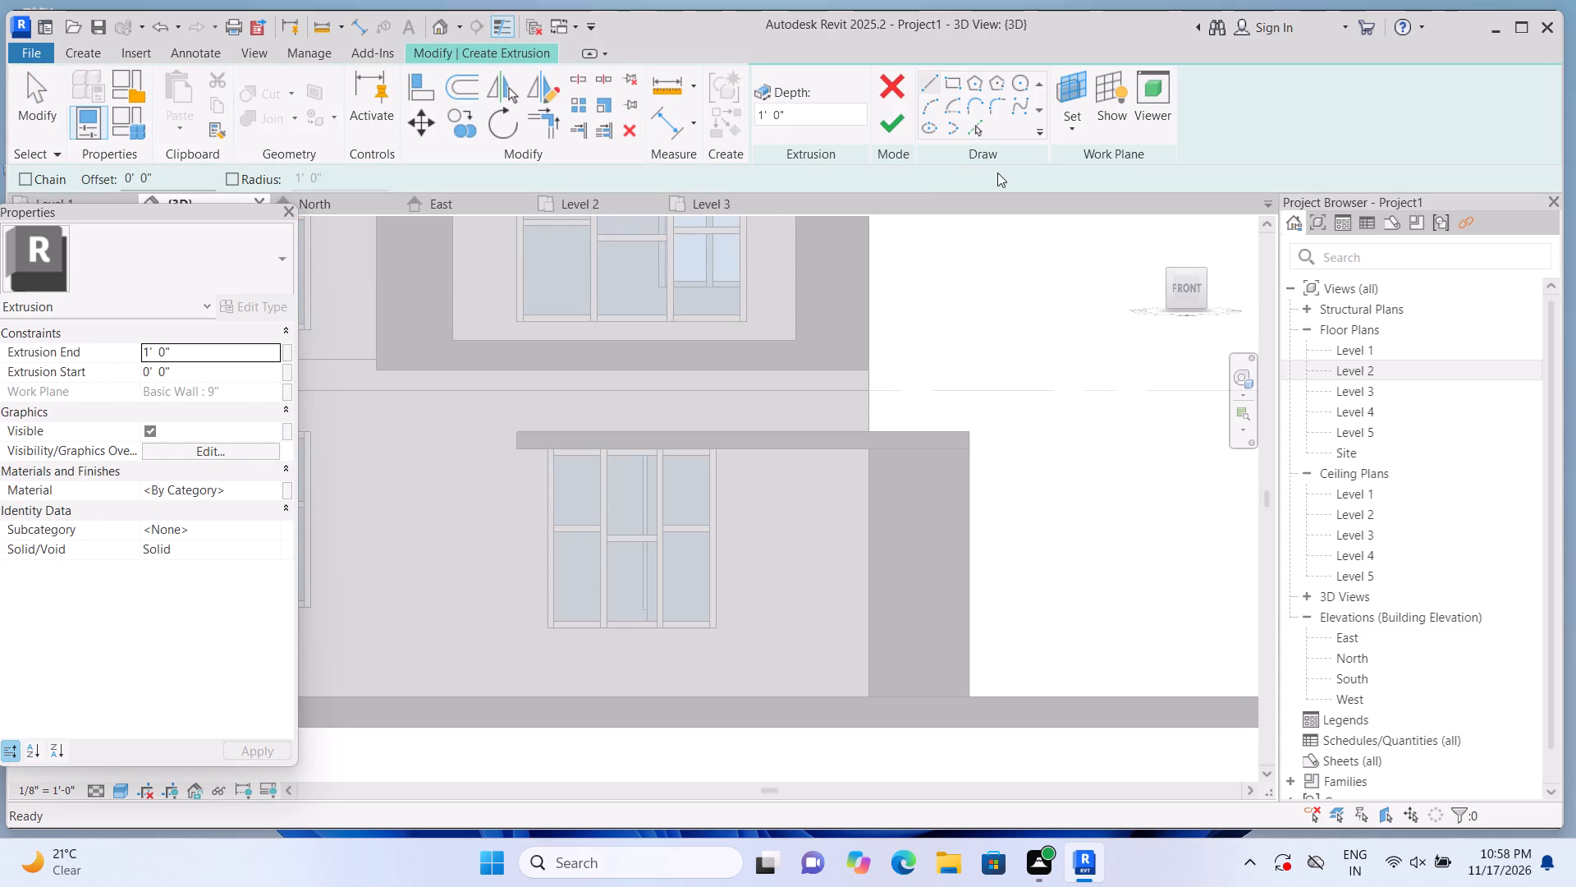
{"action": "left_click", "coordinate": [1061, 129]}
{"action": "left_click", "coordinate": [1079, 197]}
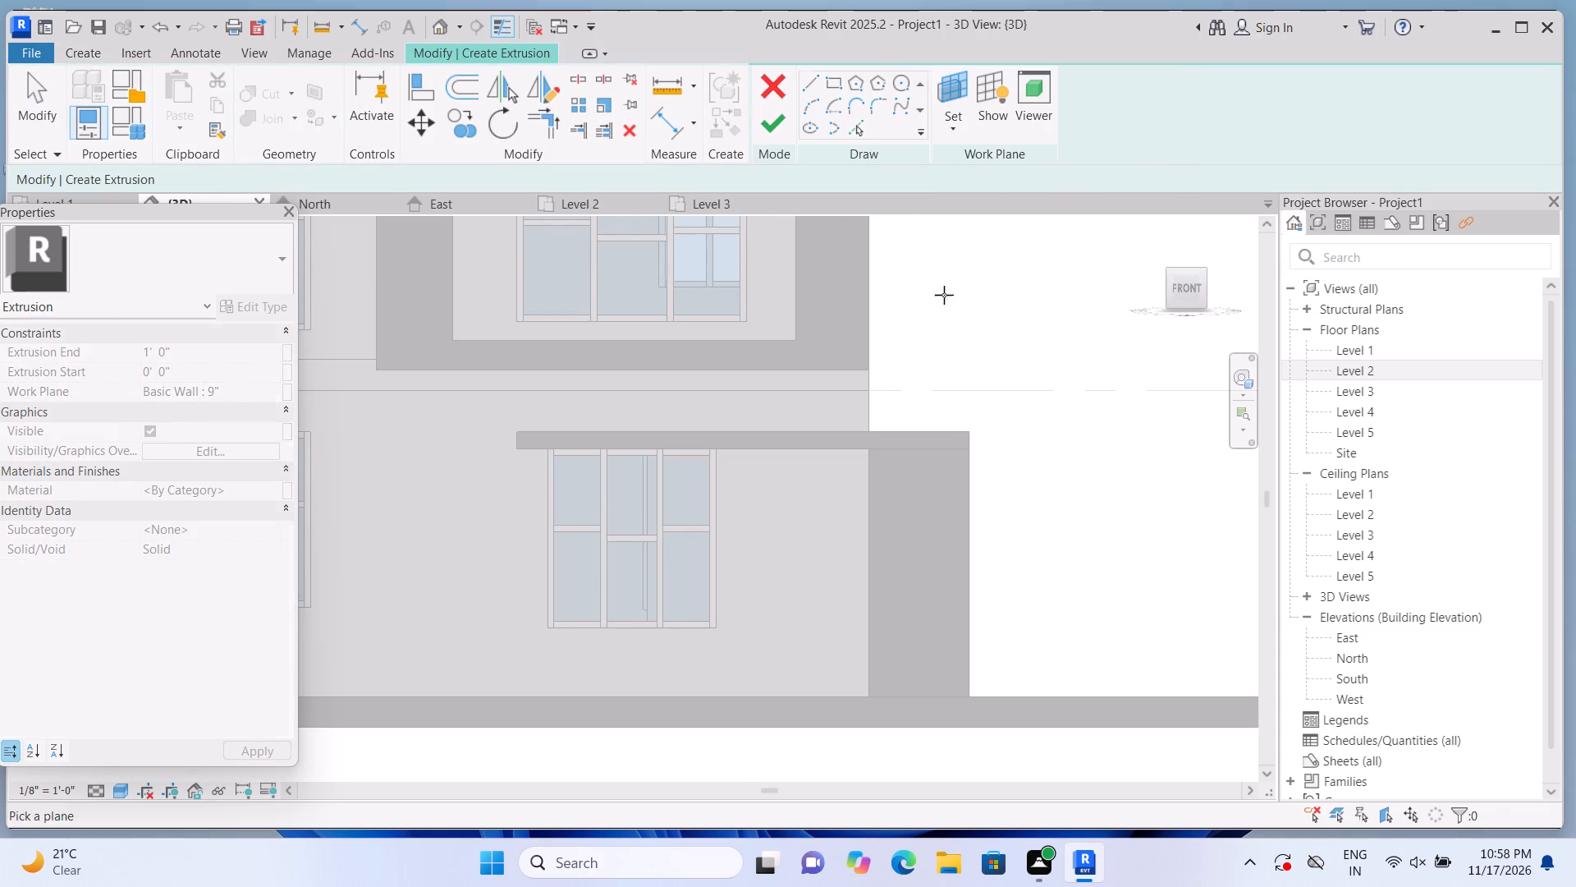
{"action": "left_click", "coordinate": [544, 412]}
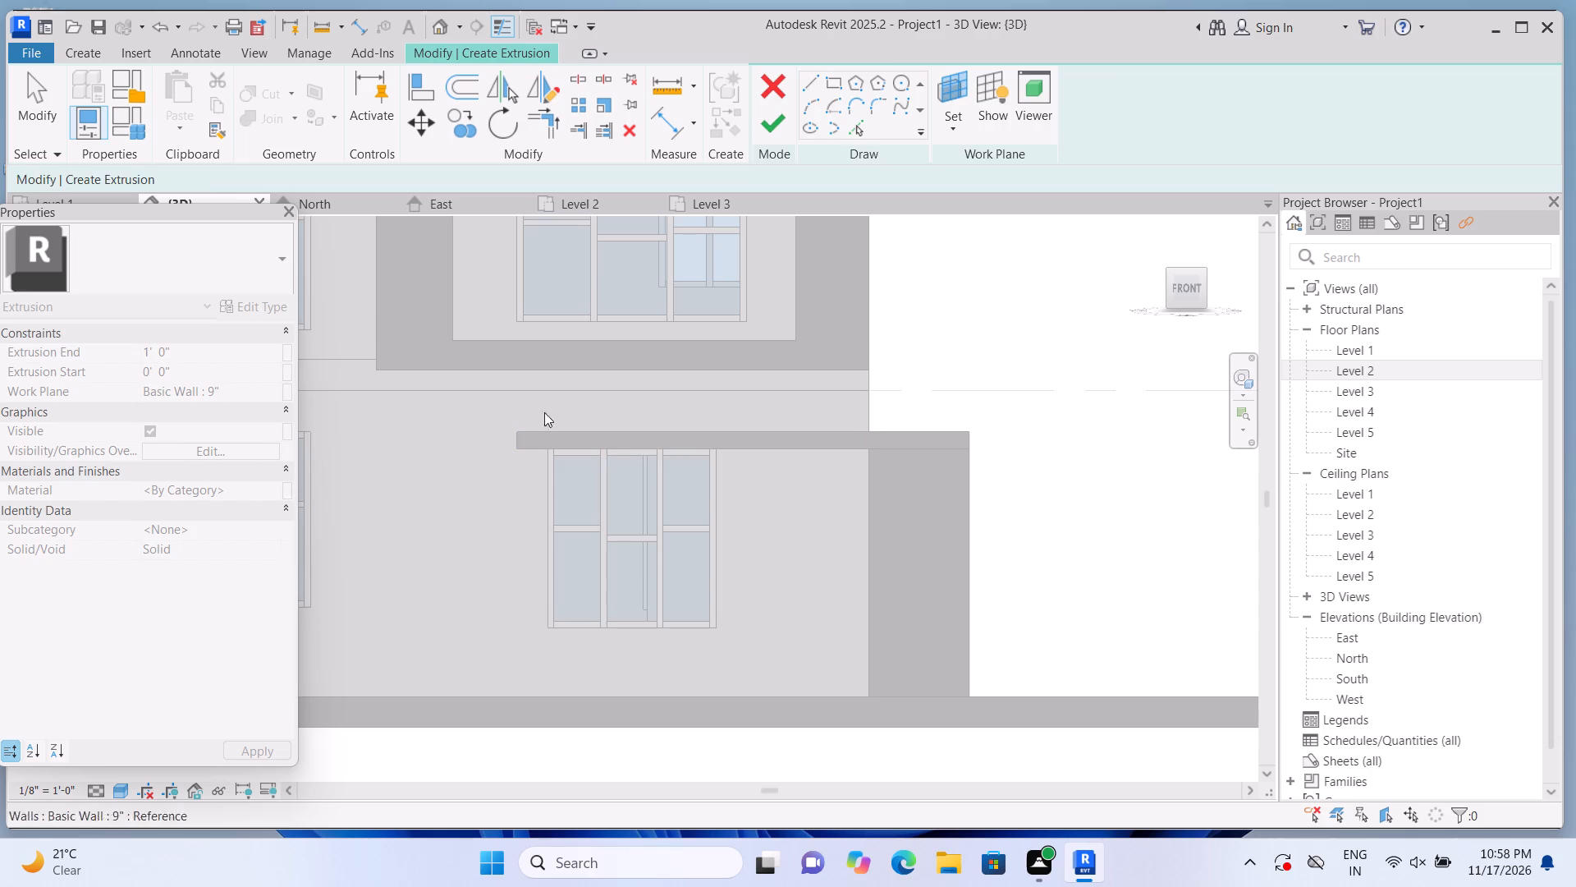
{"action": "left_click", "coordinate": [955, 80]}
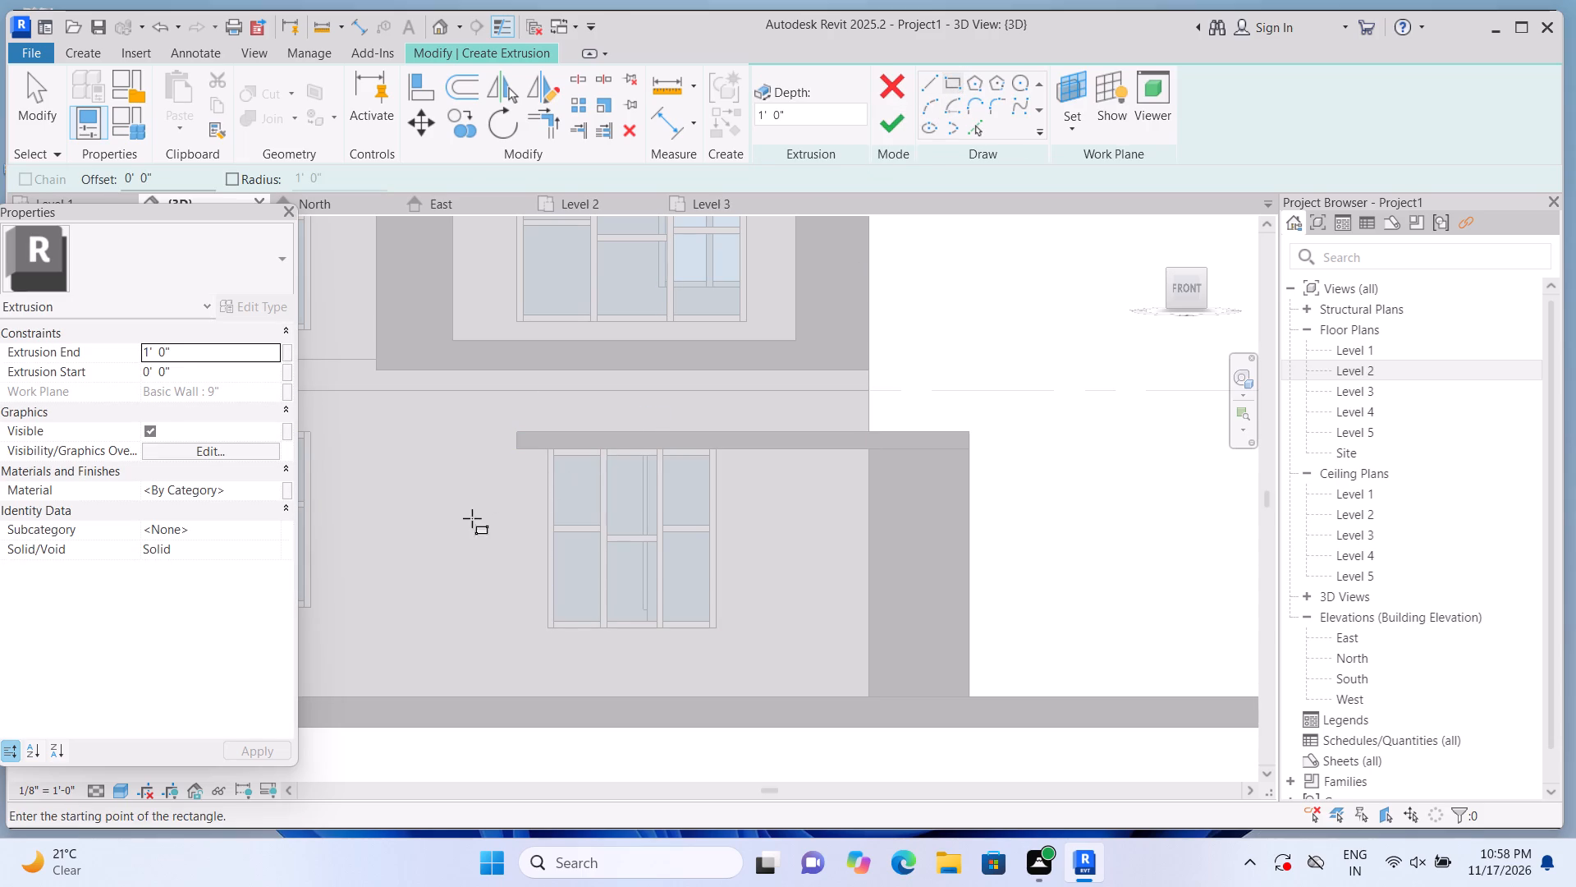
{"action": "scroll", "coordinate": [517, 481], "scroll_direction": "up", "scroll_amount": 2}
{"action": "left_click", "coordinate": [552, 439]}
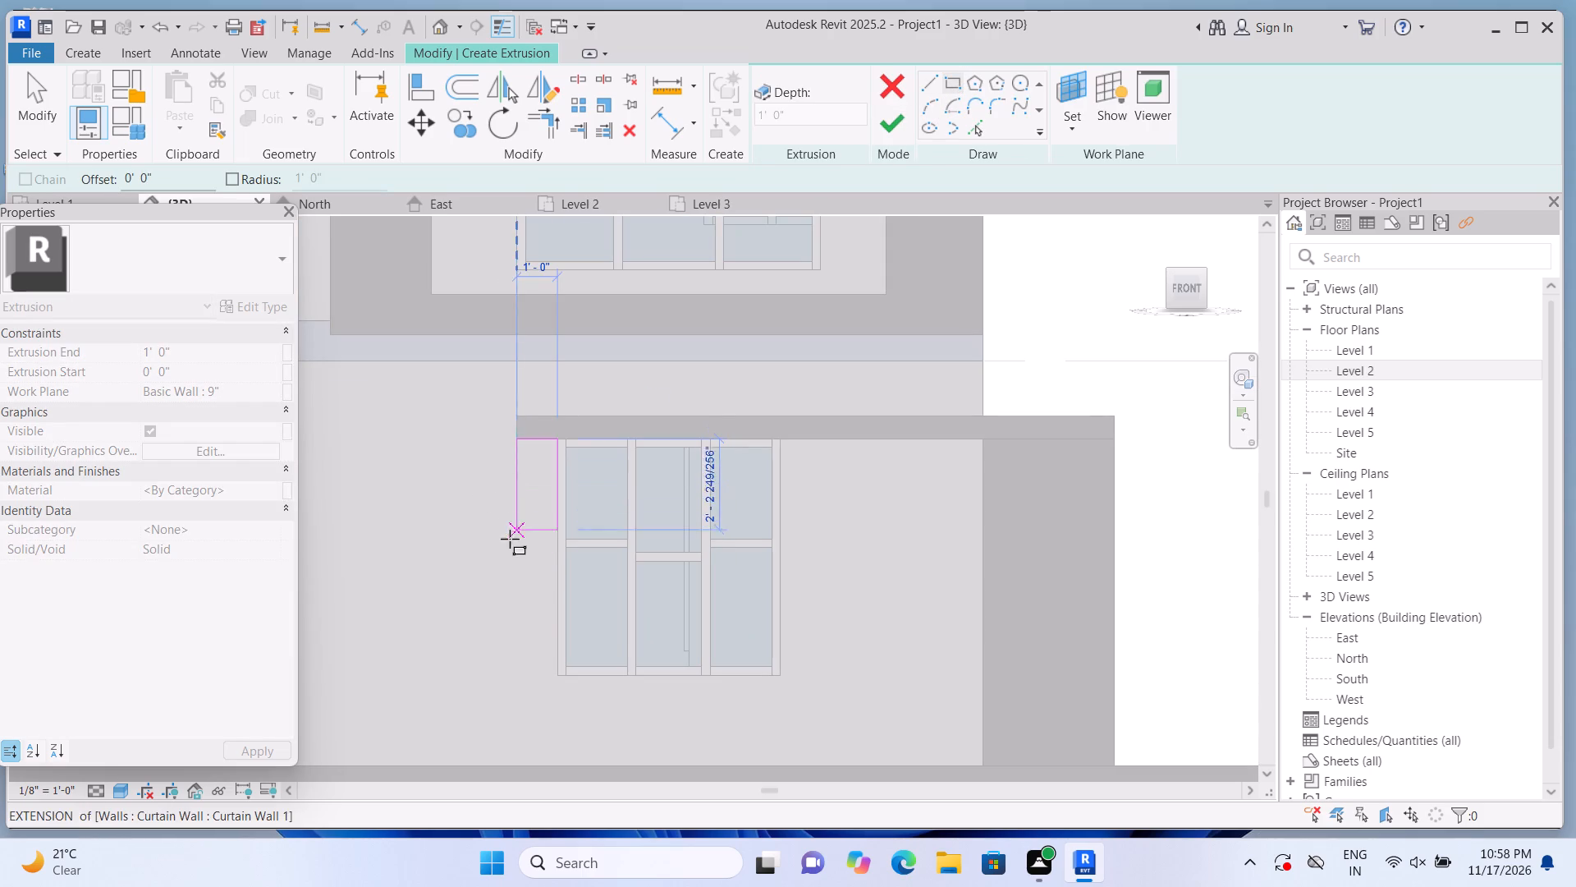
{"action": "left_click", "coordinate": [525, 763]}
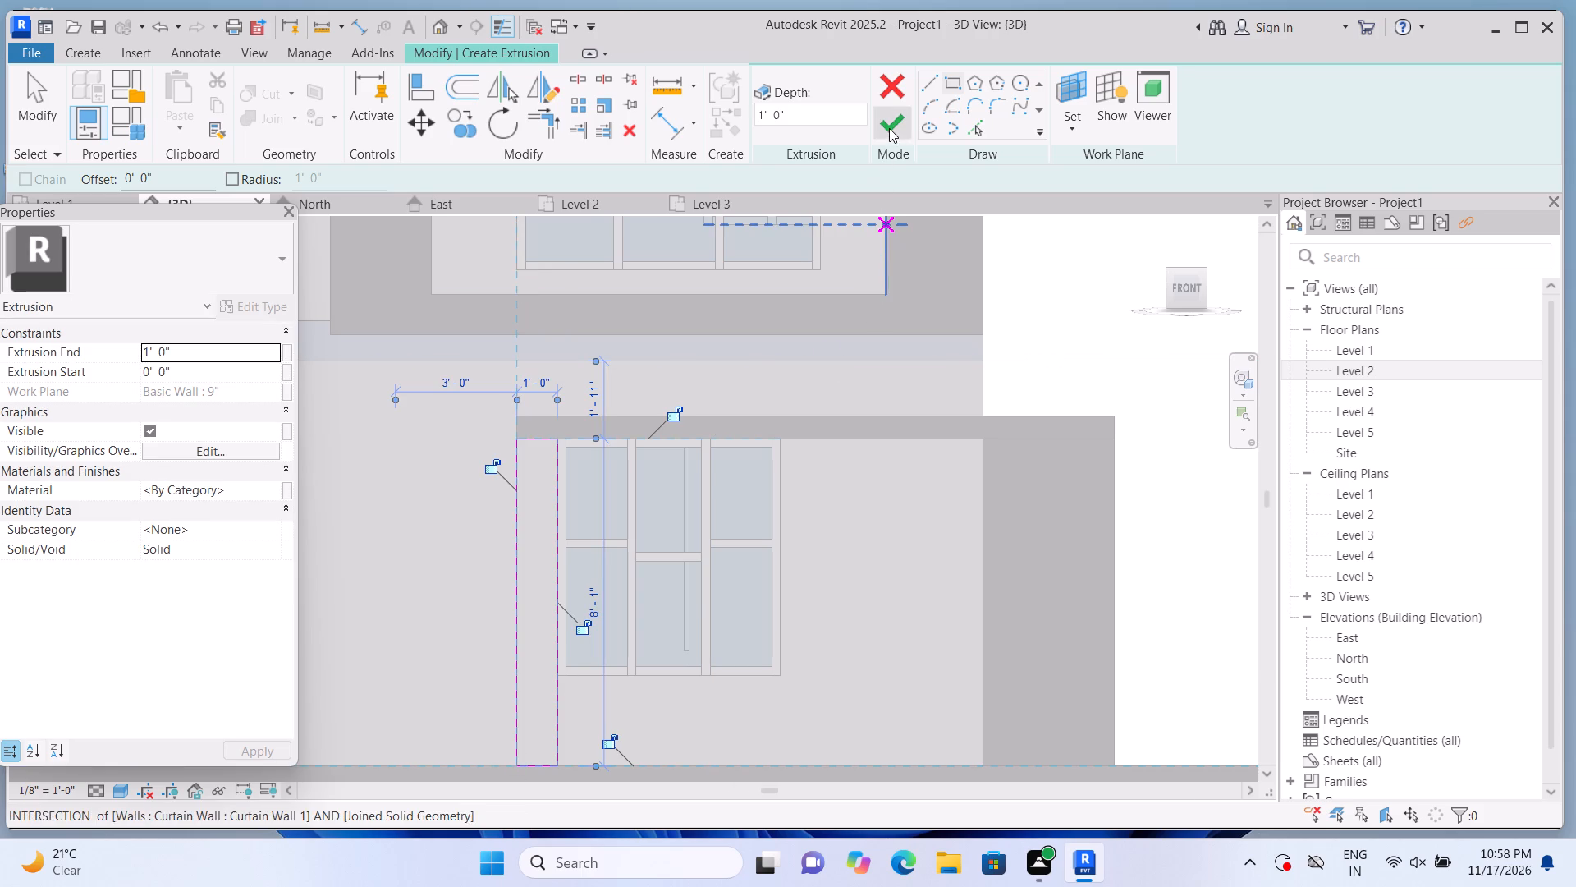
{"action": "left_click", "coordinate": [889, 128]}
{"action": "scroll", "coordinate": [916, 292], "scroll_direction": "down", "scroll_amount": 2}
{"action": "left_click", "coordinate": [1033, 298]}
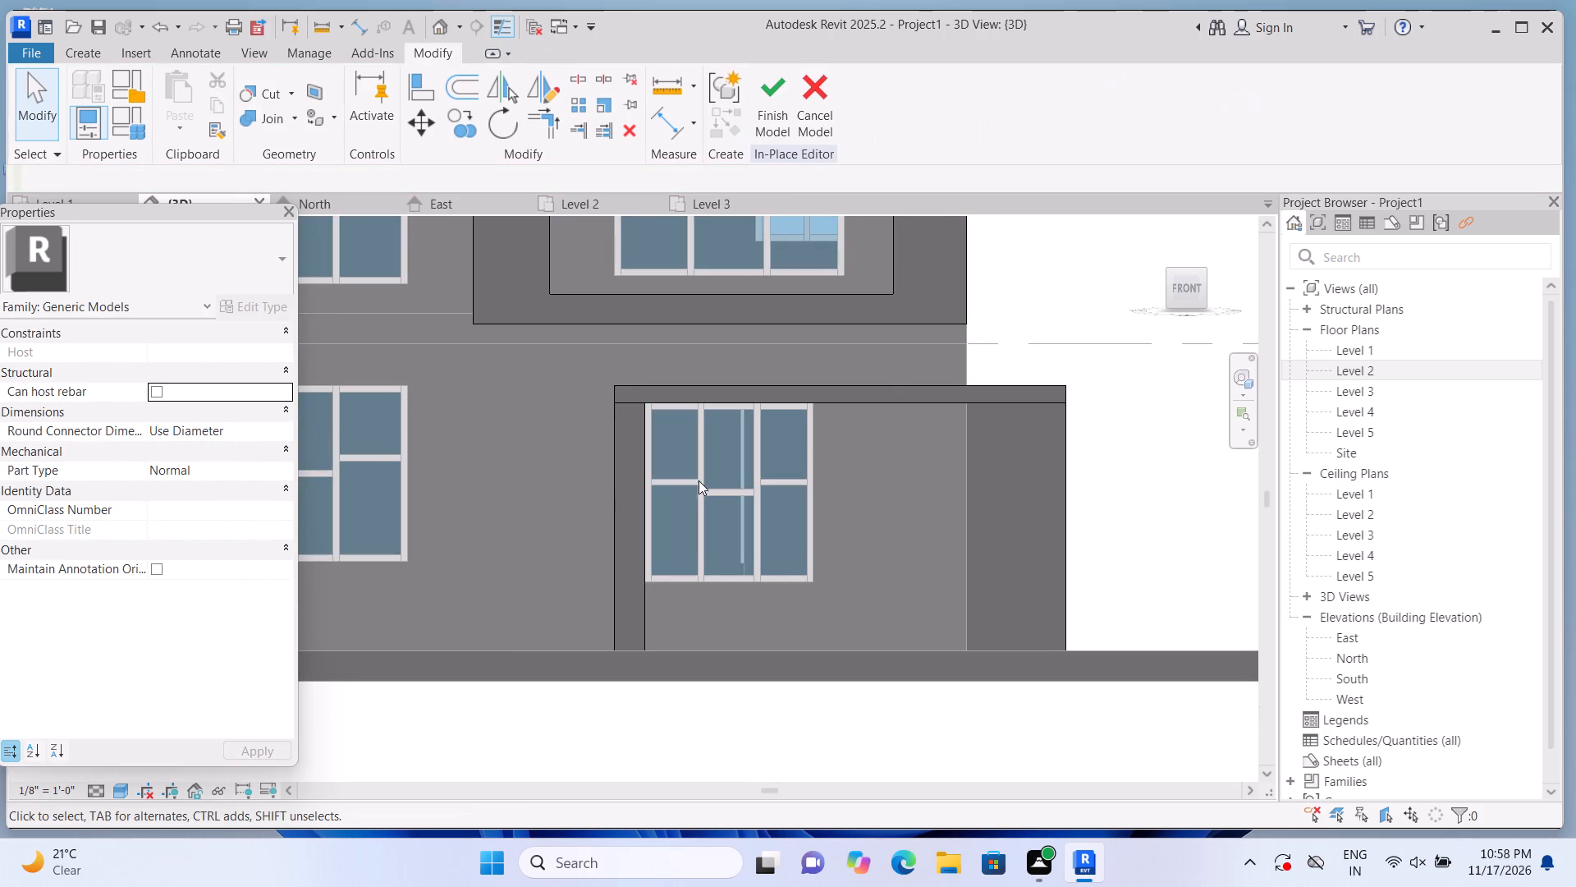
Extrude a bottom band 1'-0" deep on the front wall, from the inner upright to the block's outer edge, about 13'-9" by 10".
{"action": "left_click", "coordinate": [82, 57]}
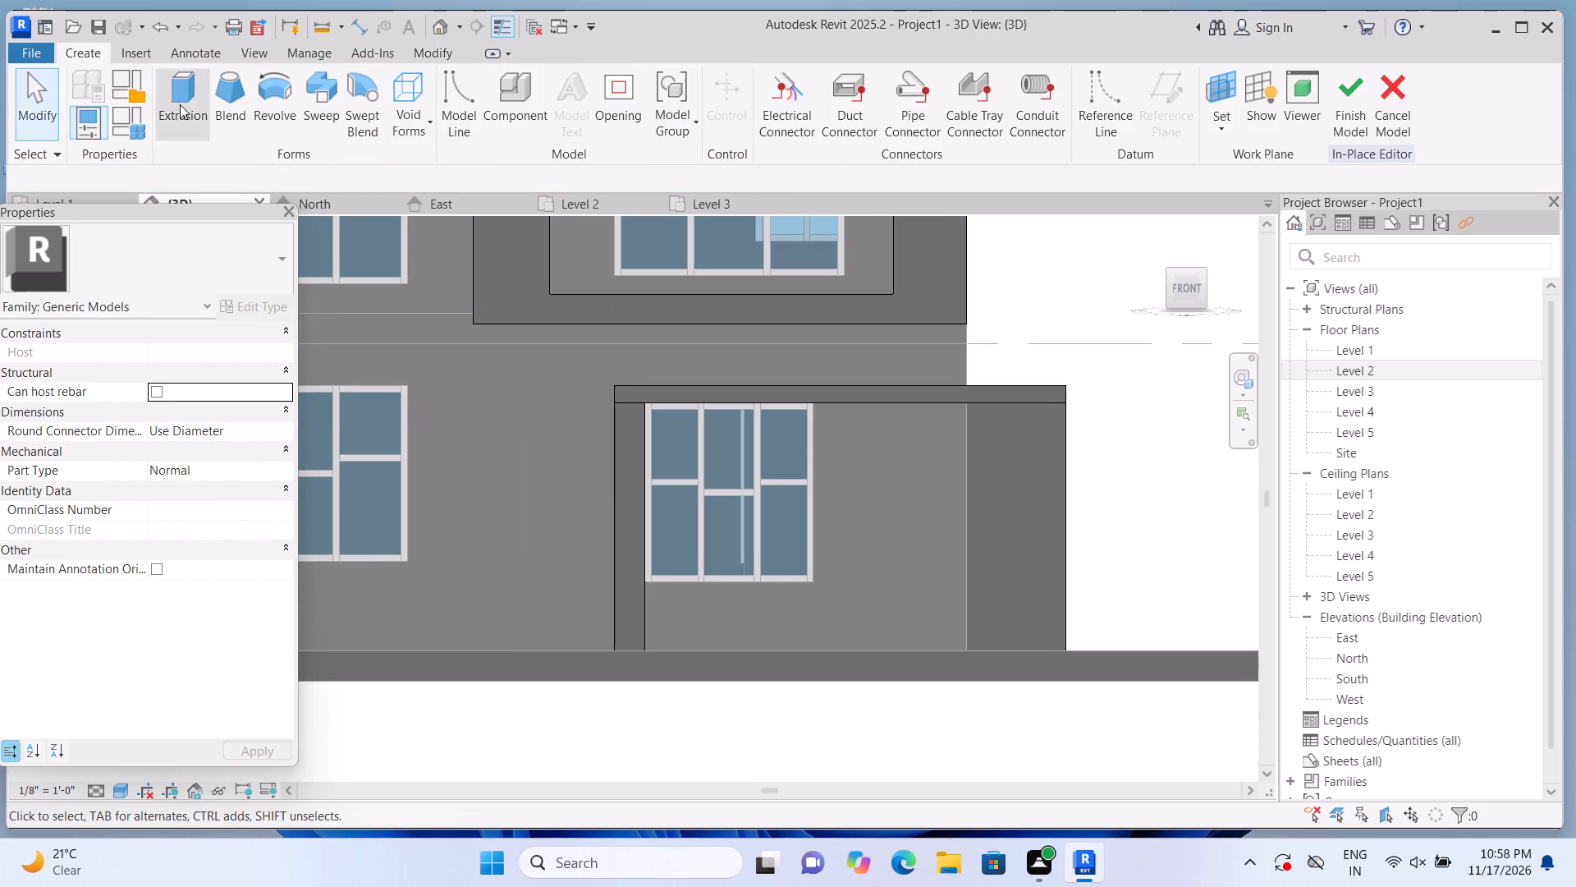
{"action": "left_click", "coordinate": [195, 104]}
{"action": "left_click", "coordinate": [1059, 132]}
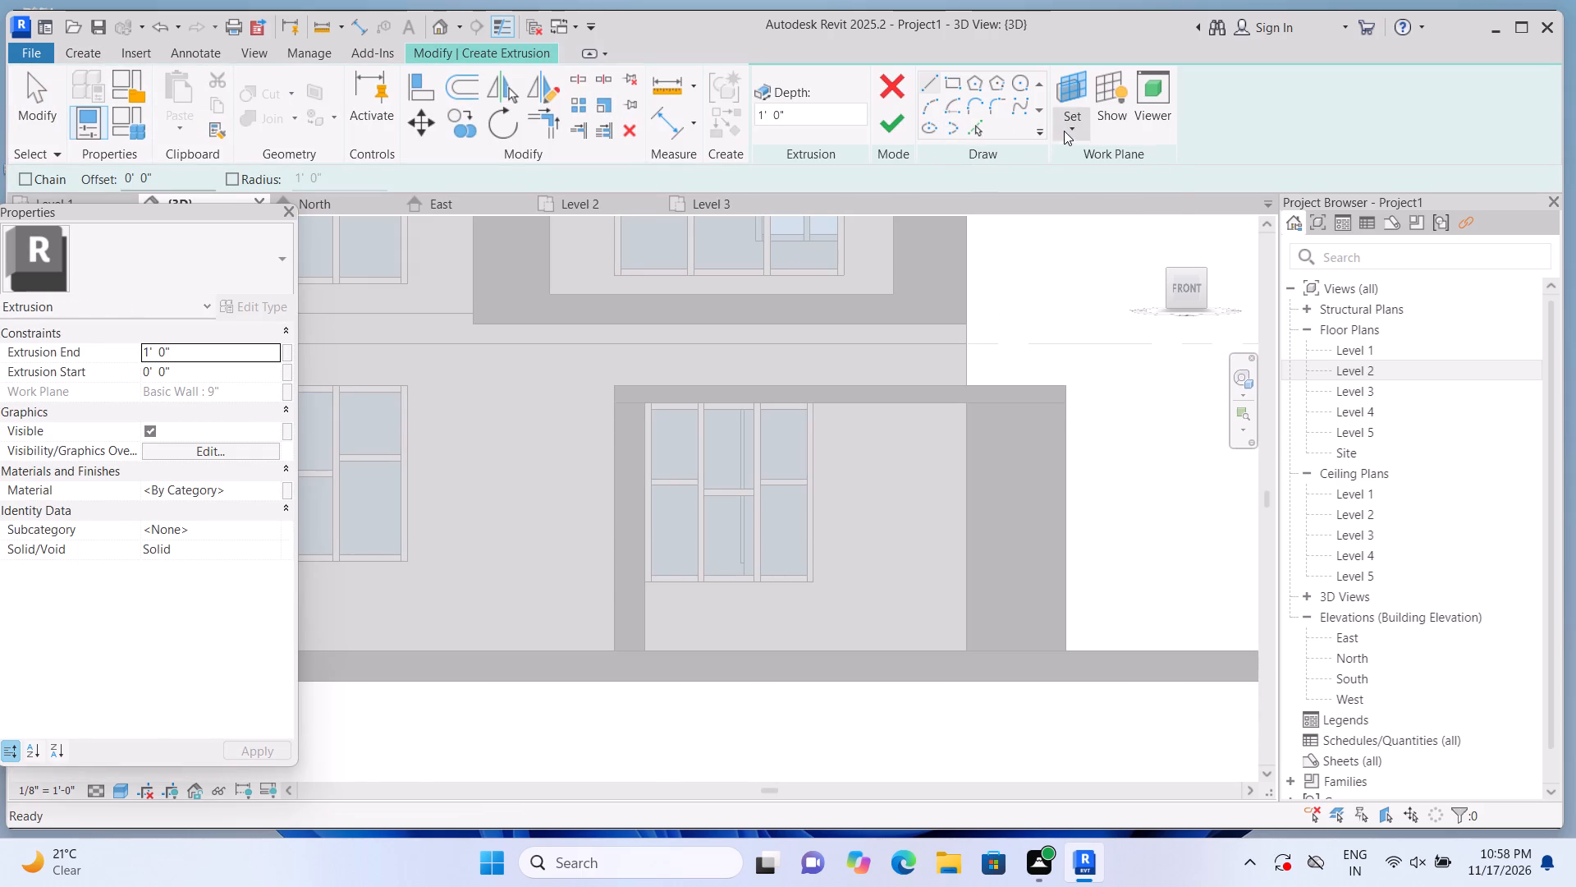
{"action": "left_click", "coordinate": [1072, 202]}
{"action": "left_click", "coordinate": [888, 480]}
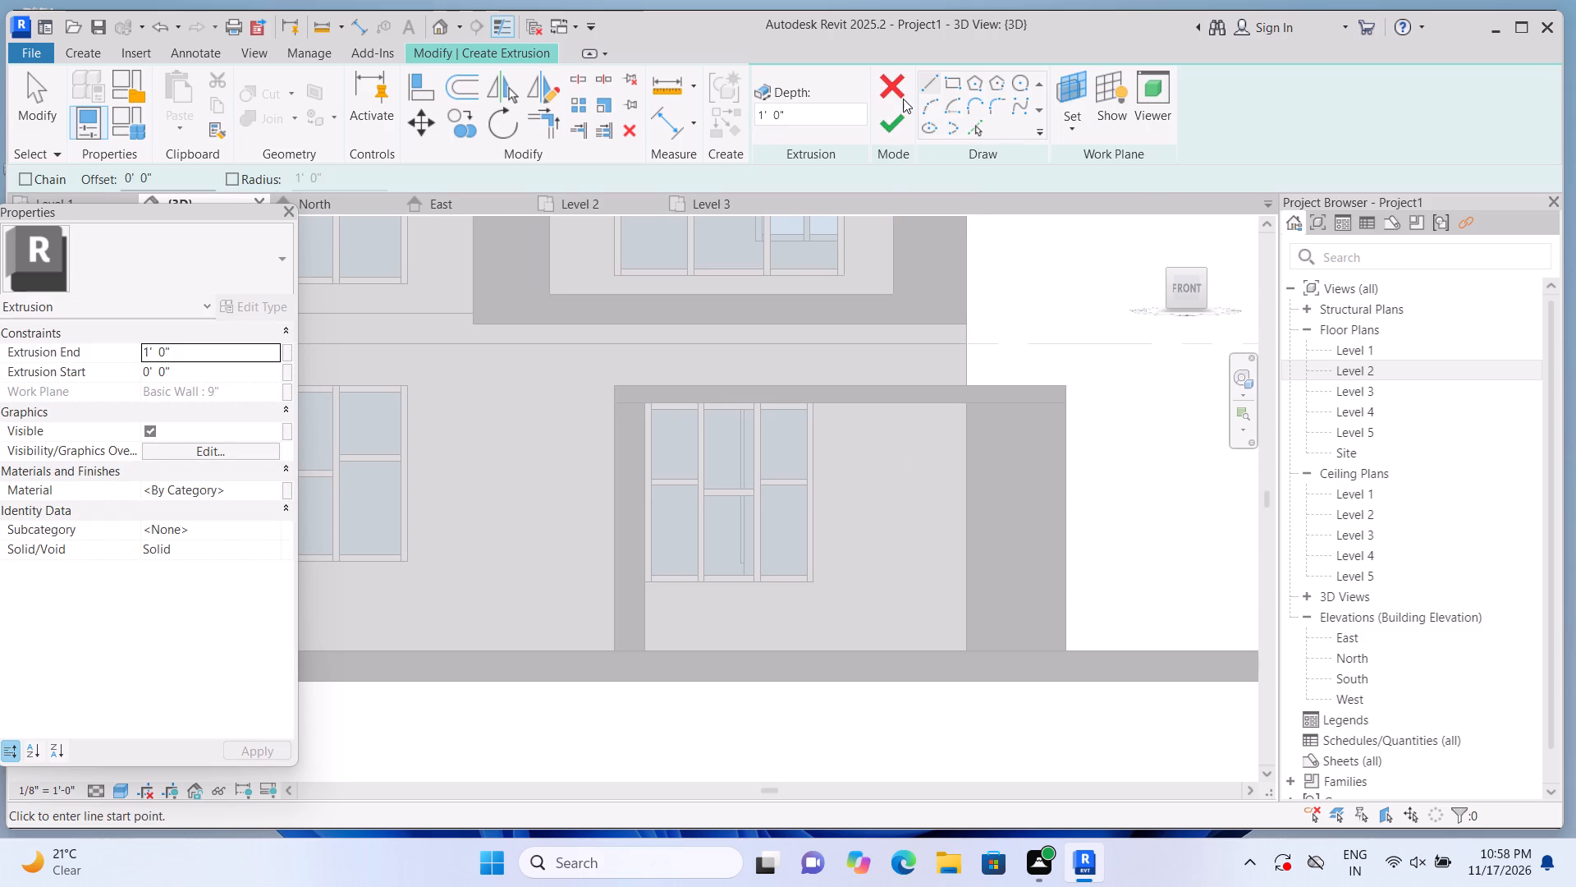
{"action": "left_click", "coordinate": [943, 87]}
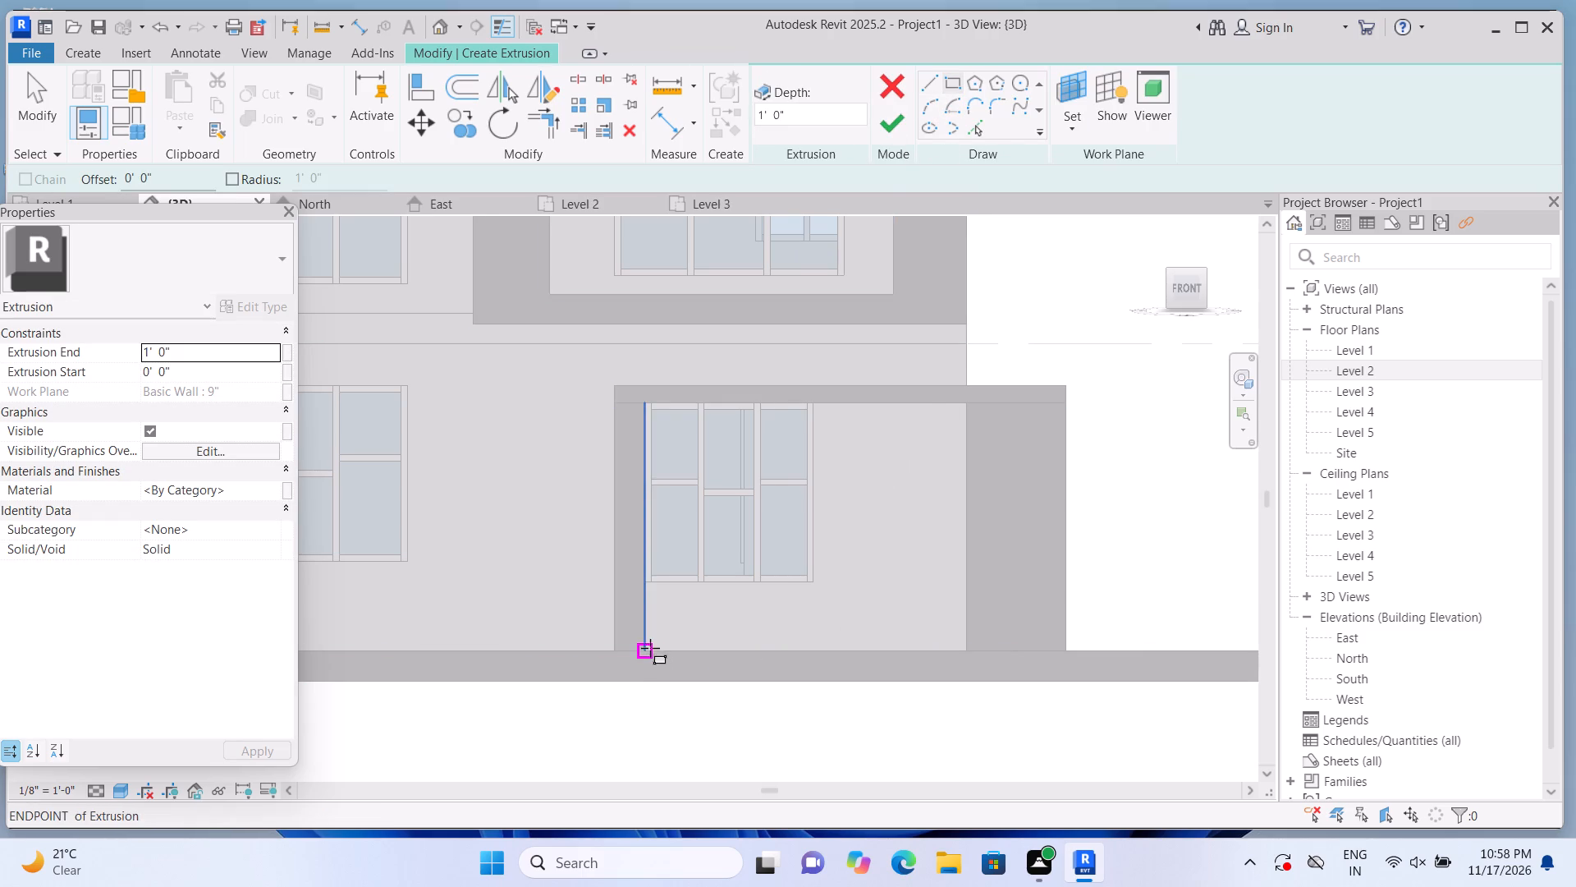
{"action": "left_click", "coordinate": [650, 648]}
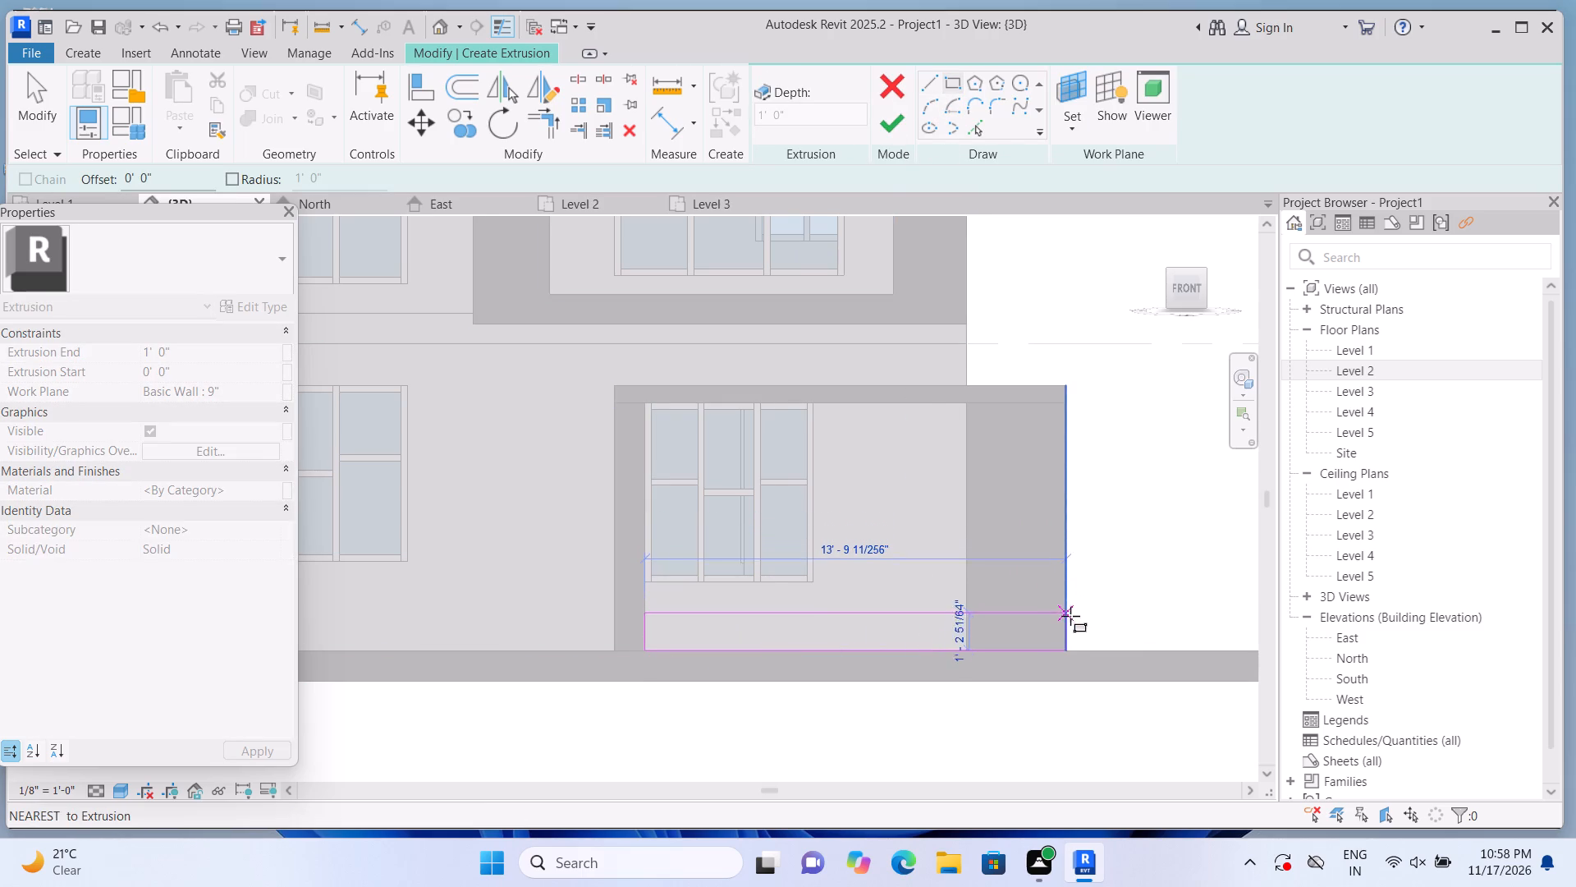
{"action": "left_click", "coordinate": [1068, 624]}
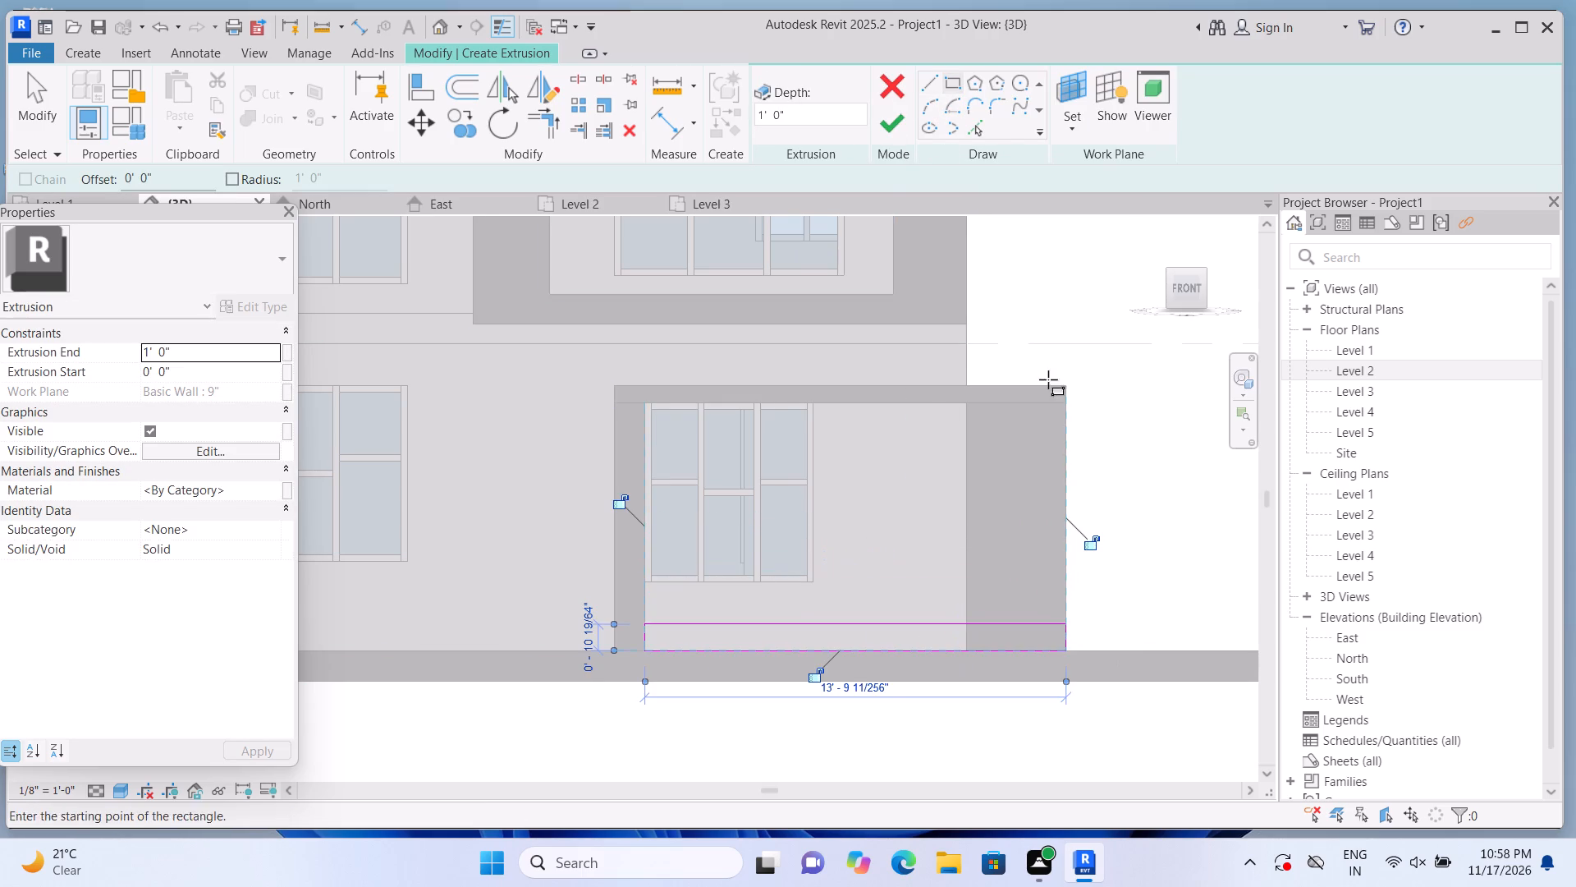
{"action": "left_click", "coordinate": [883, 131]}
{"action": "left_click", "coordinate": [1025, 308]}
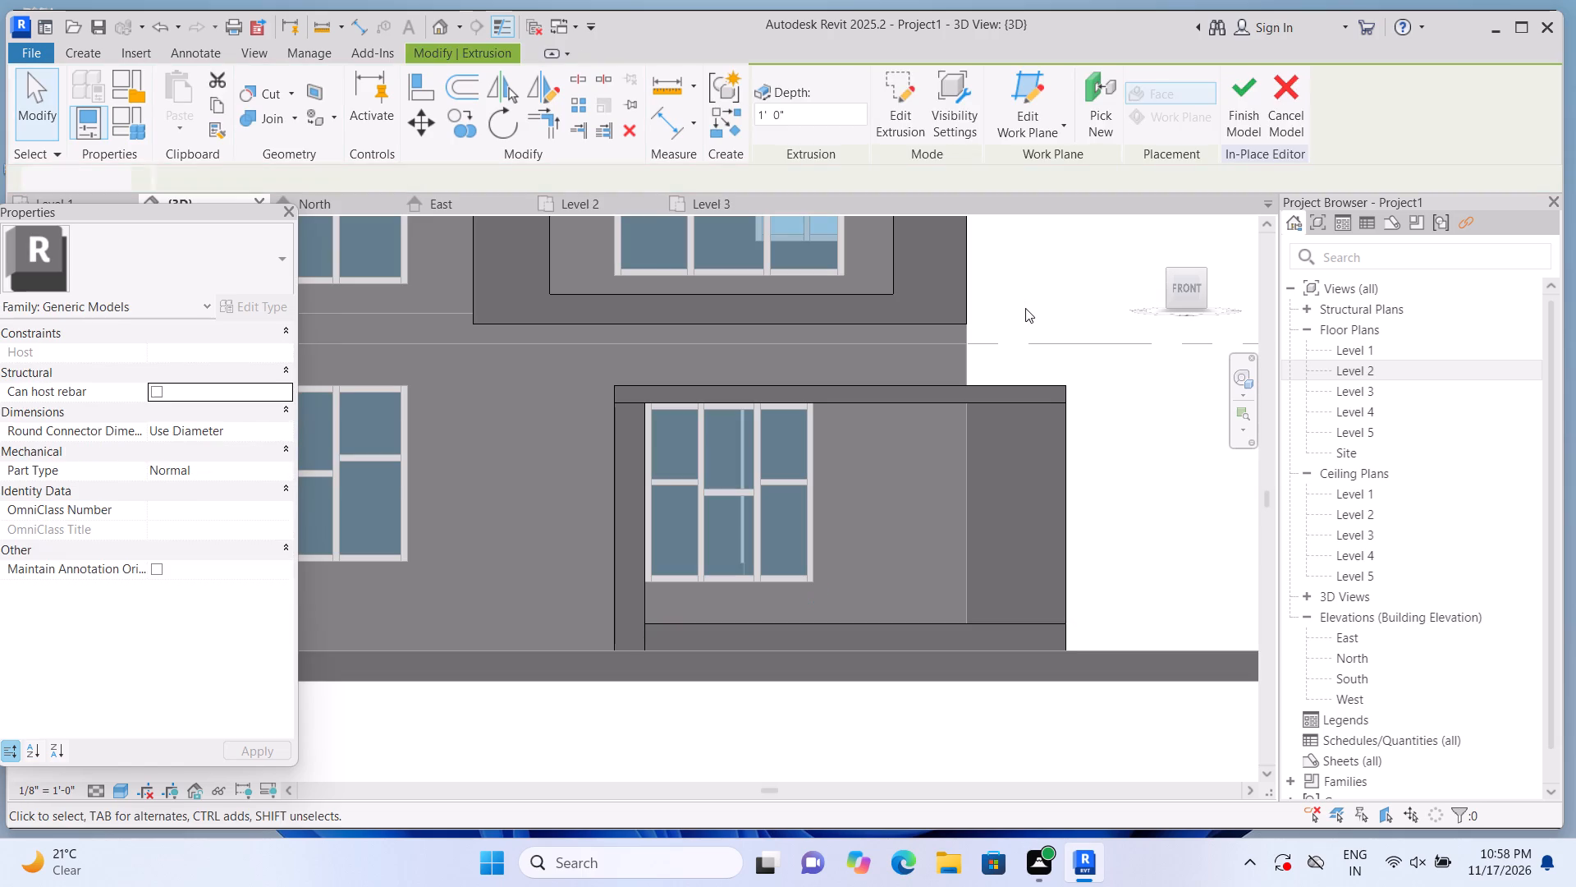
Extrude an outer upright 1'-0" deep on the front wall between the top and bottom bands, about 11" by 7'-3".
{"action": "left_click", "coordinate": [85, 52]}
{"action": "left_click", "coordinate": [172, 83]}
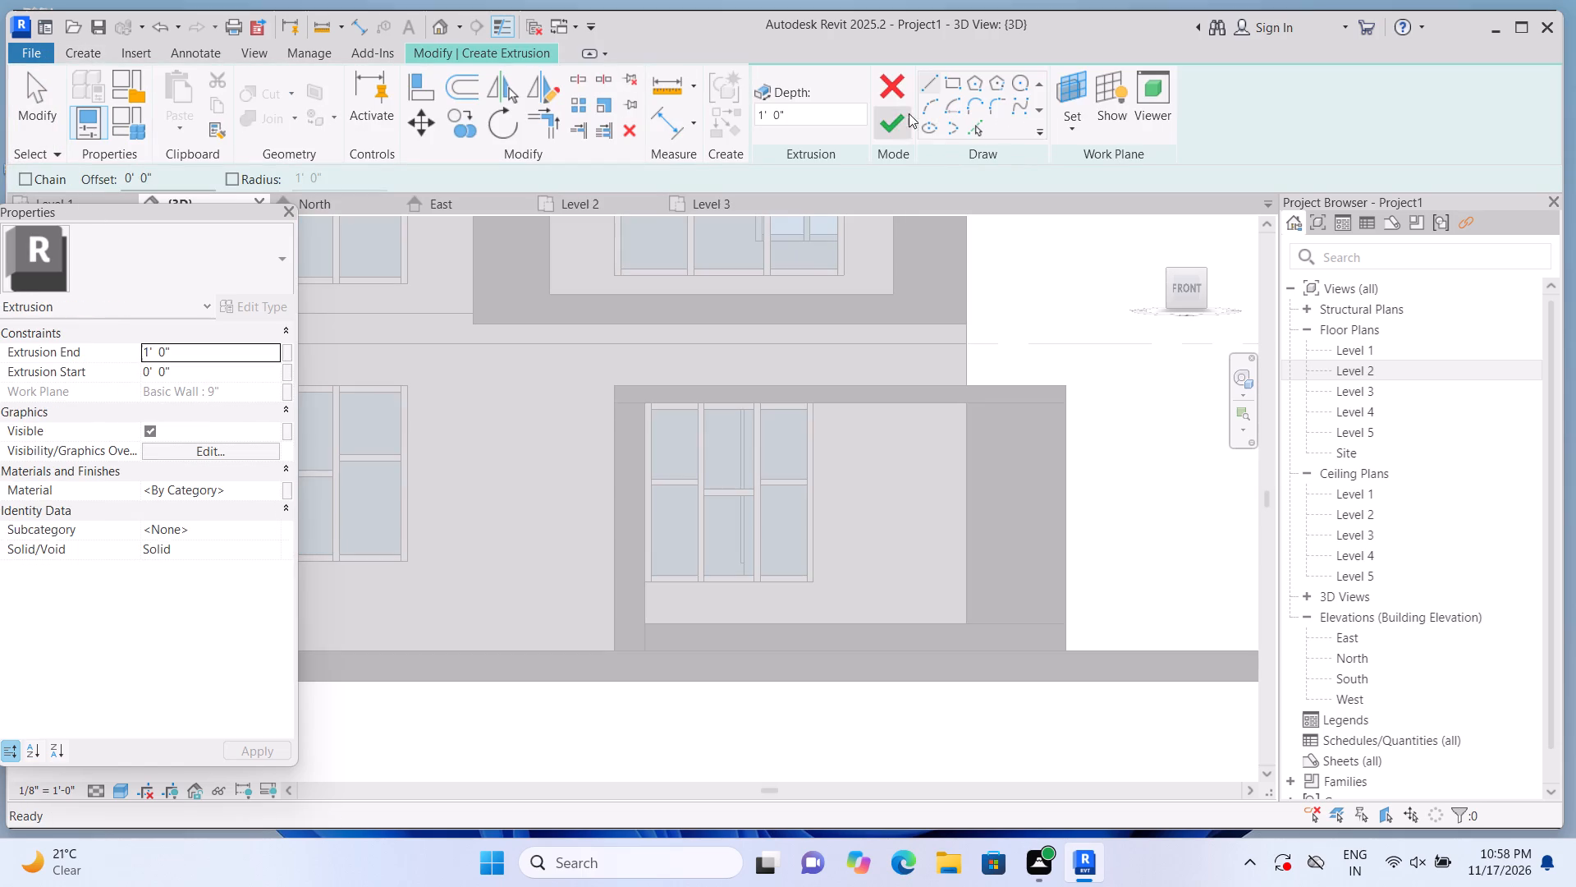
{"action": "left_click", "coordinate": [1069, 131]}
{"action": "left_click", "coordinate": [1086, 192]}
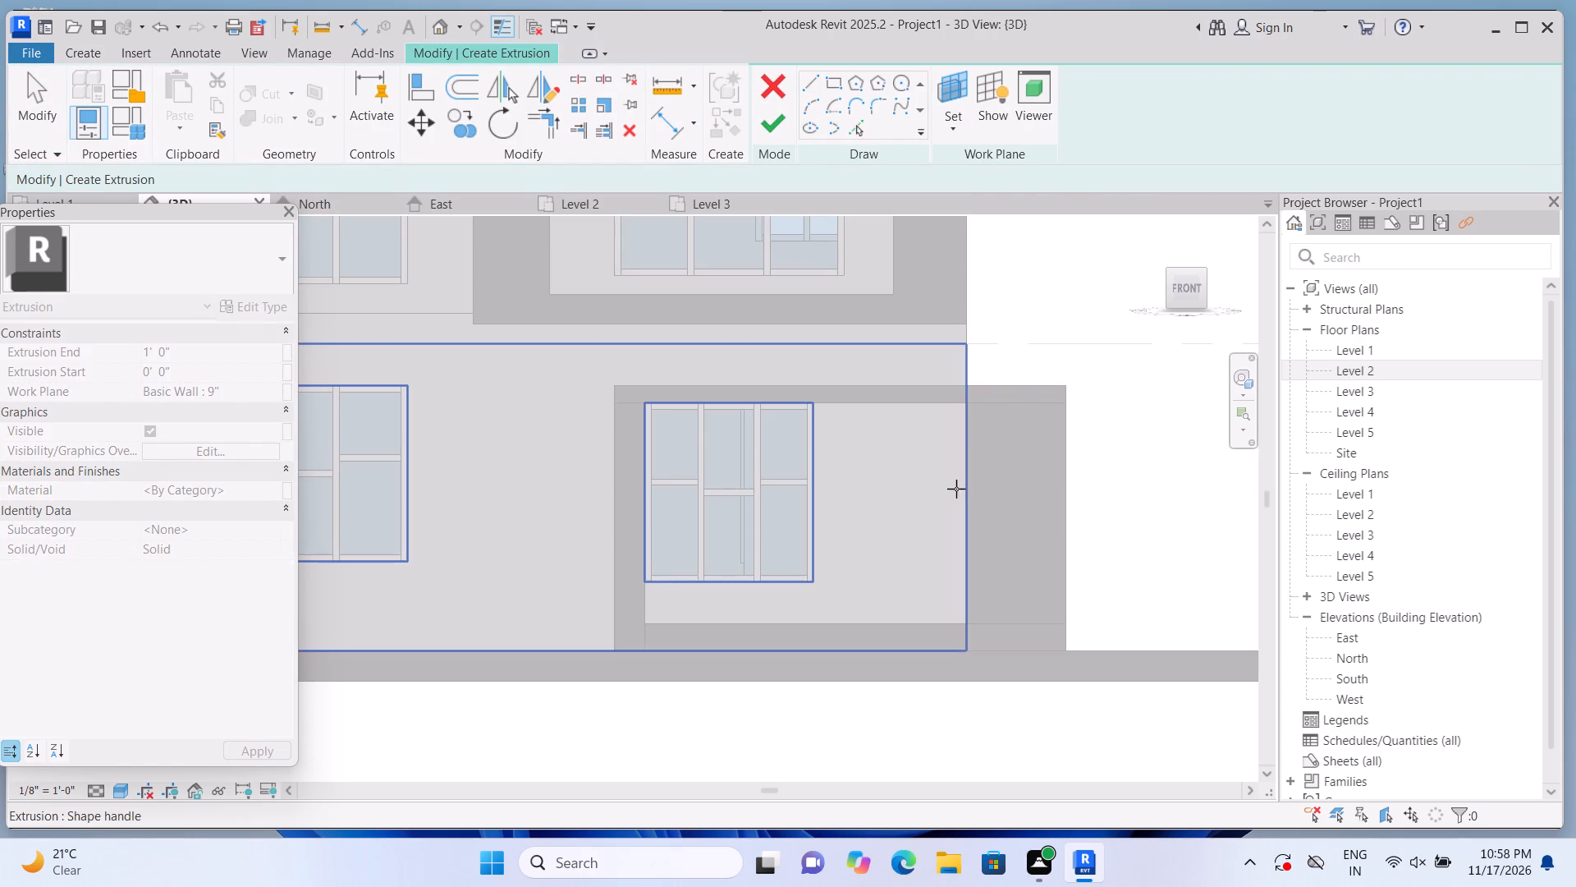
{"action": "left_click", "coordinate": [917, 499]}
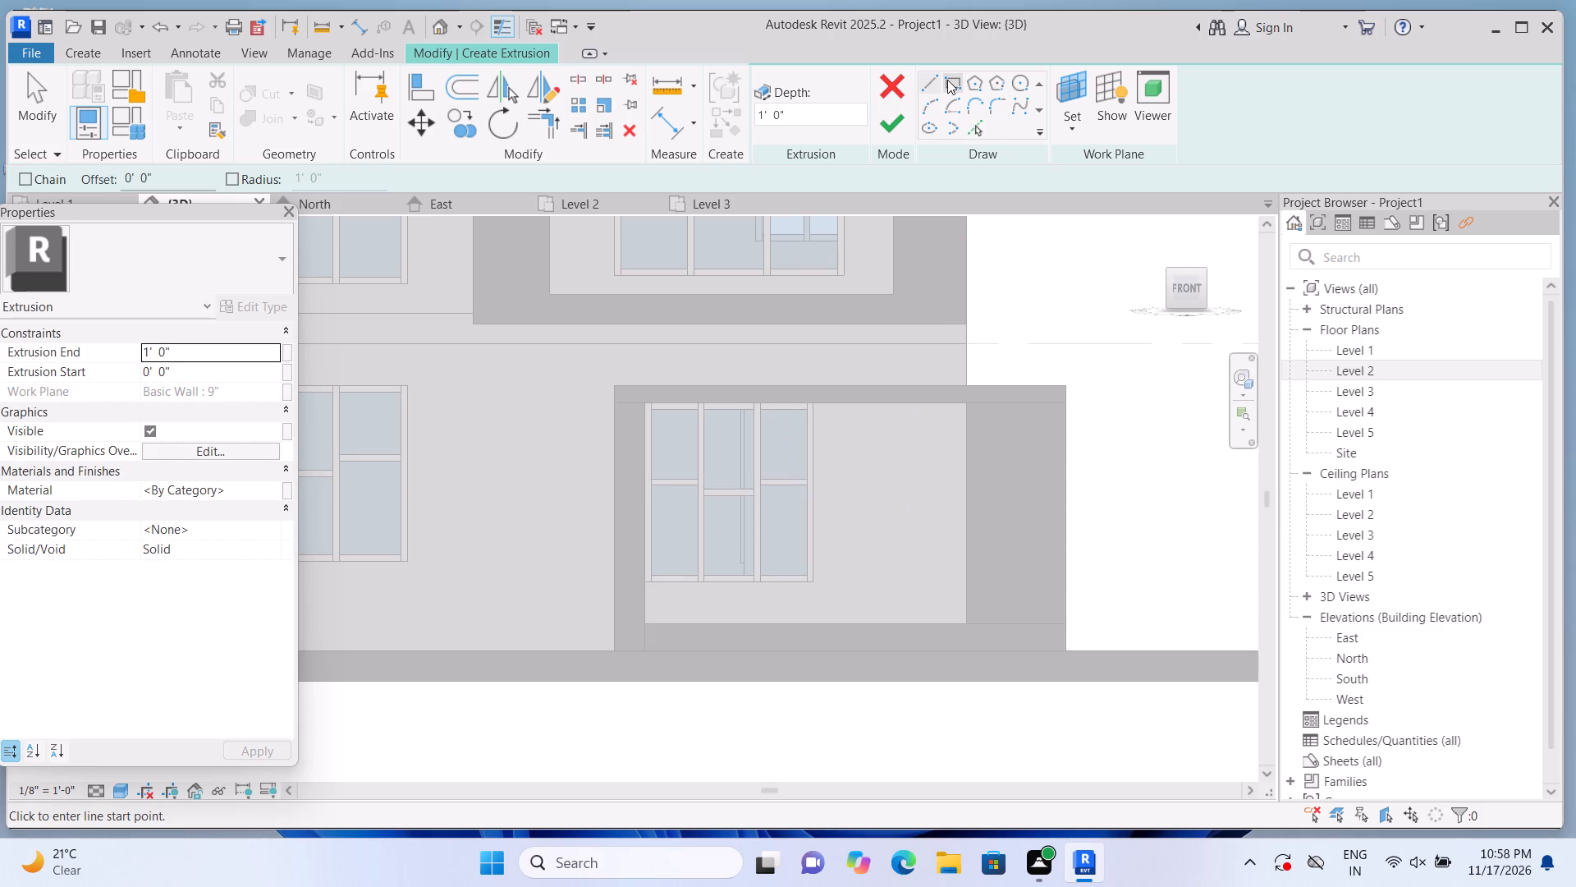
{"action": "left_click", "coordinate": [947, 80]}
{"action": "left_click", "coordinate": [1065, 411]}
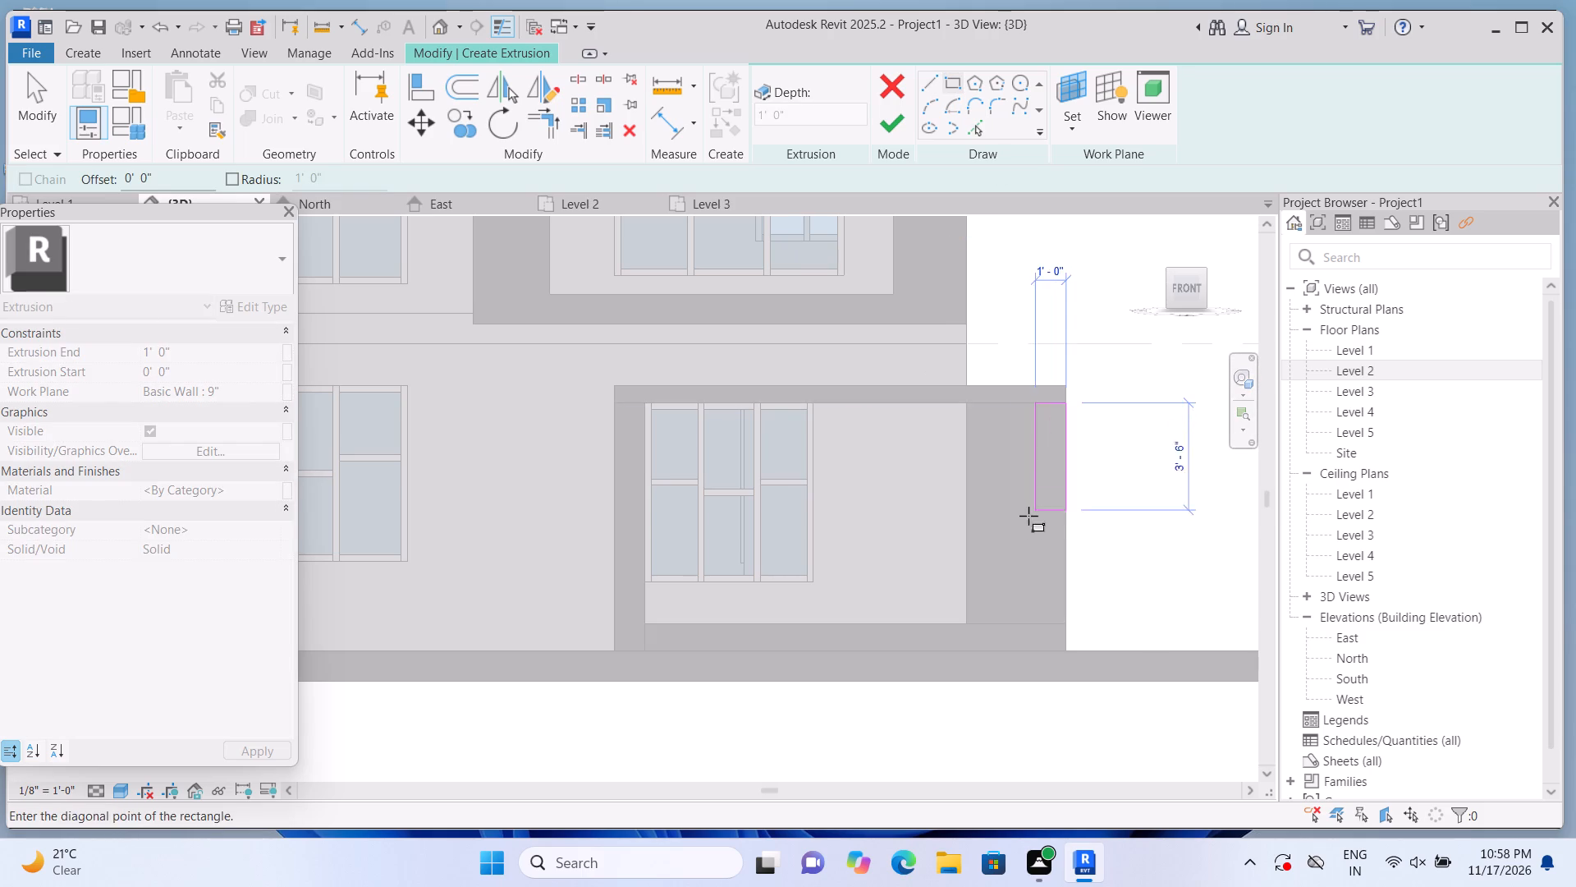
{"action": "left_click", "coordinate": [1038, 620]}
{"action": "left_click", "coordinate": [894, 128]}
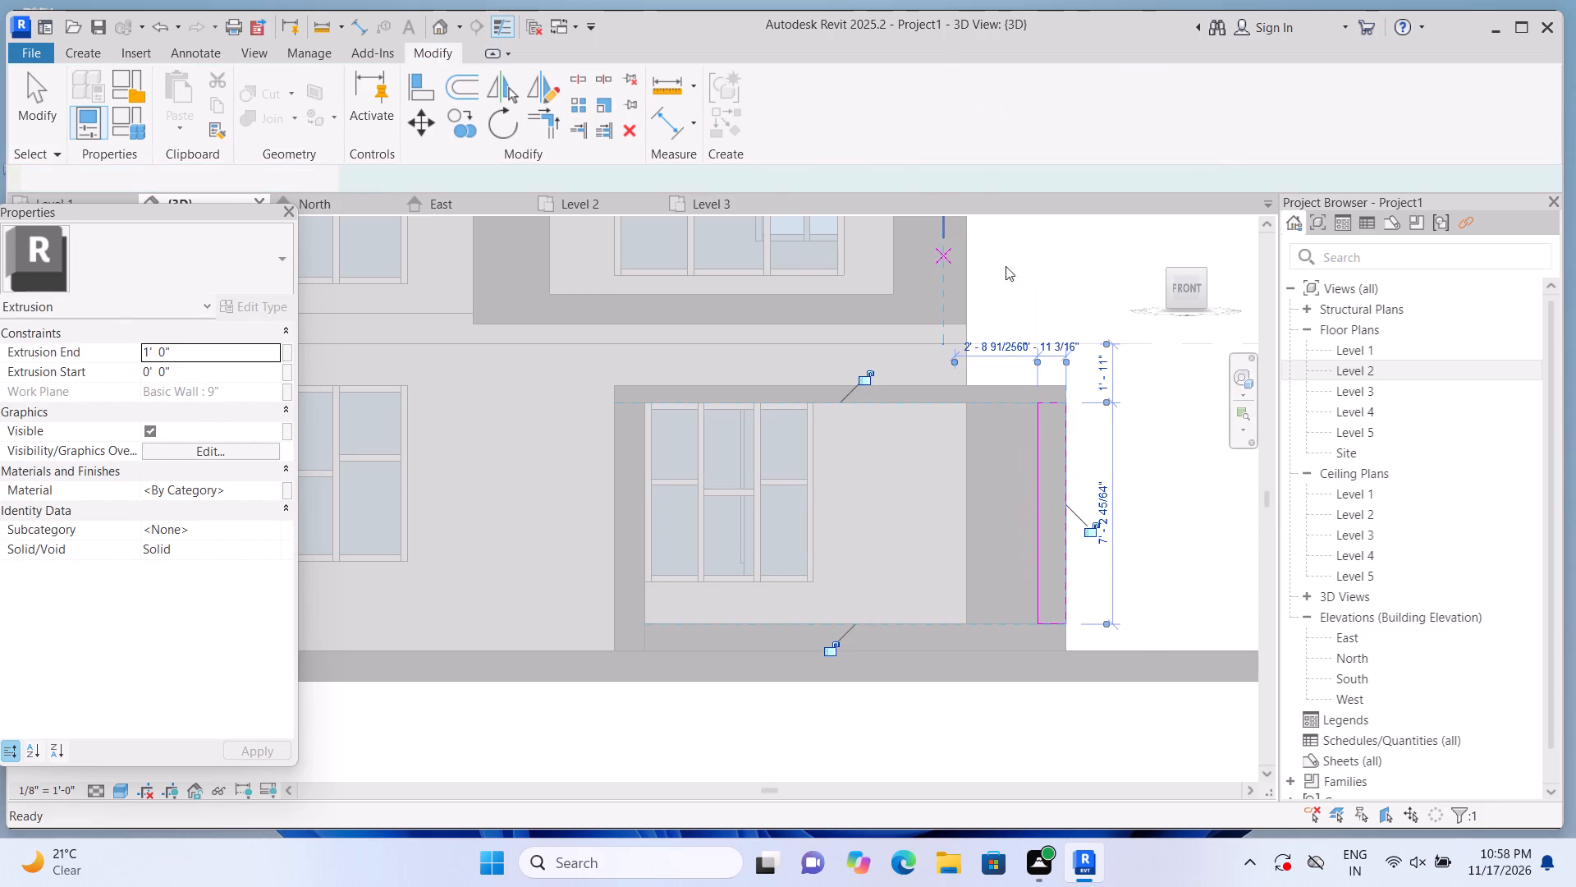
{"action": "left_click", "coordinate": [1019, 273]}
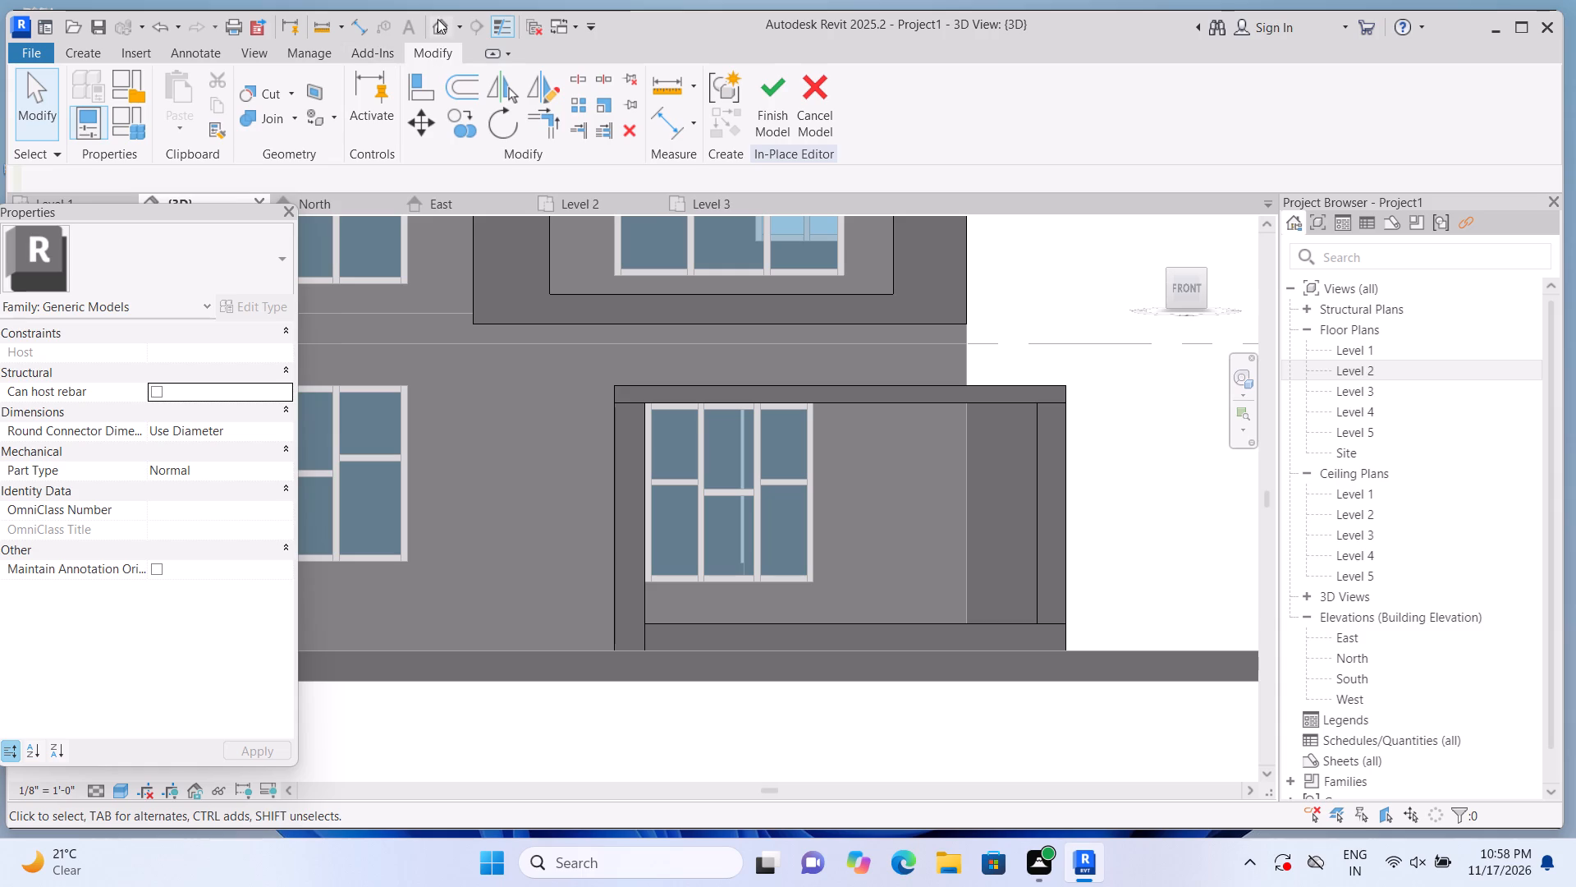
Pull the front face of the surround's bottom band outward, making the band about 3'-2" deep.
{"action": "left_click", "coordinate": [438, 19]}
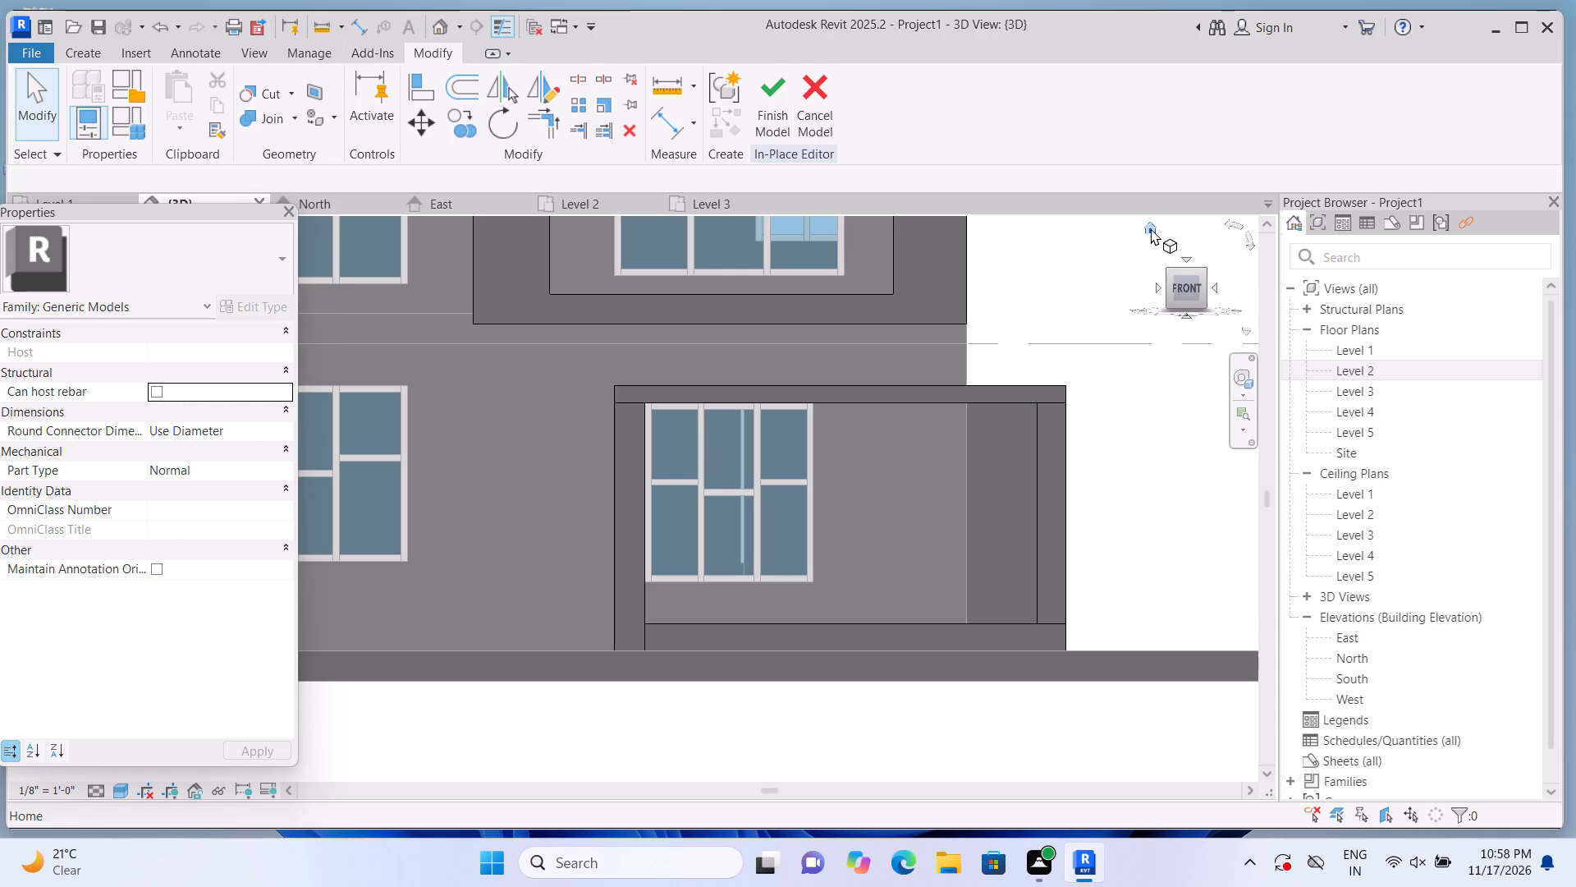
{"action": "left_click", "coordinate": [1151, 228]}
{"action": "scroll", "coordinate": [455, 600], "scroll_direction": "up", "scroll_amount": 2}
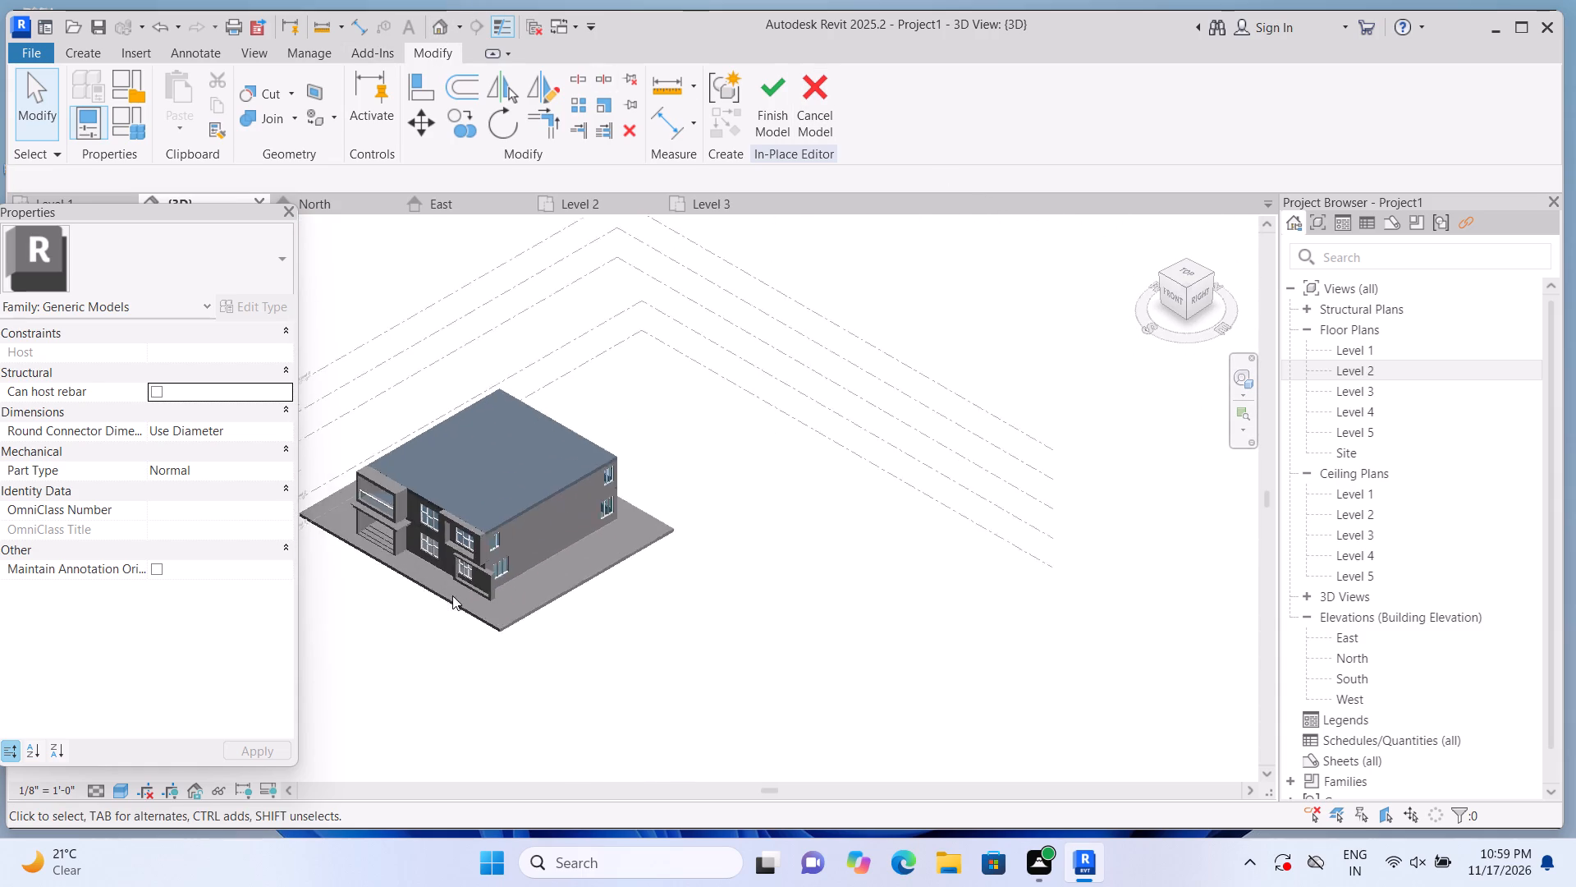
{"action": "scroll", "coordinate": [452, 595], "scroll_direction": "up", "scroll_amount": 10}
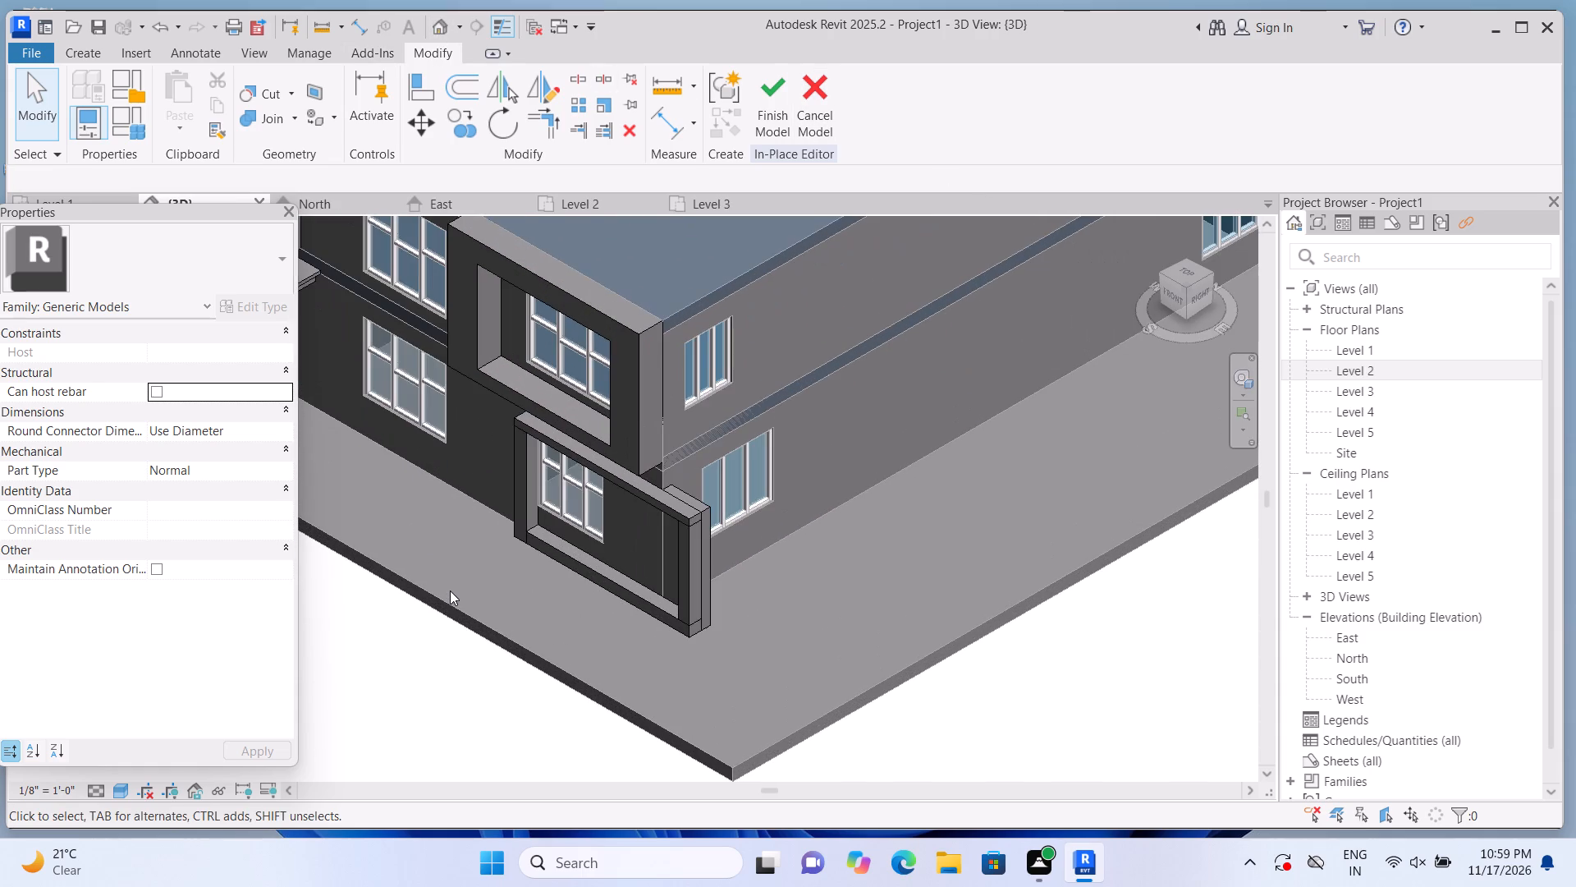
{"action": "scroll", "coordinate": [450, 591], "scroll_direction": "up", "scroll_amount": 2}
{"action": "left_click", "coordinate": [625, 566]}
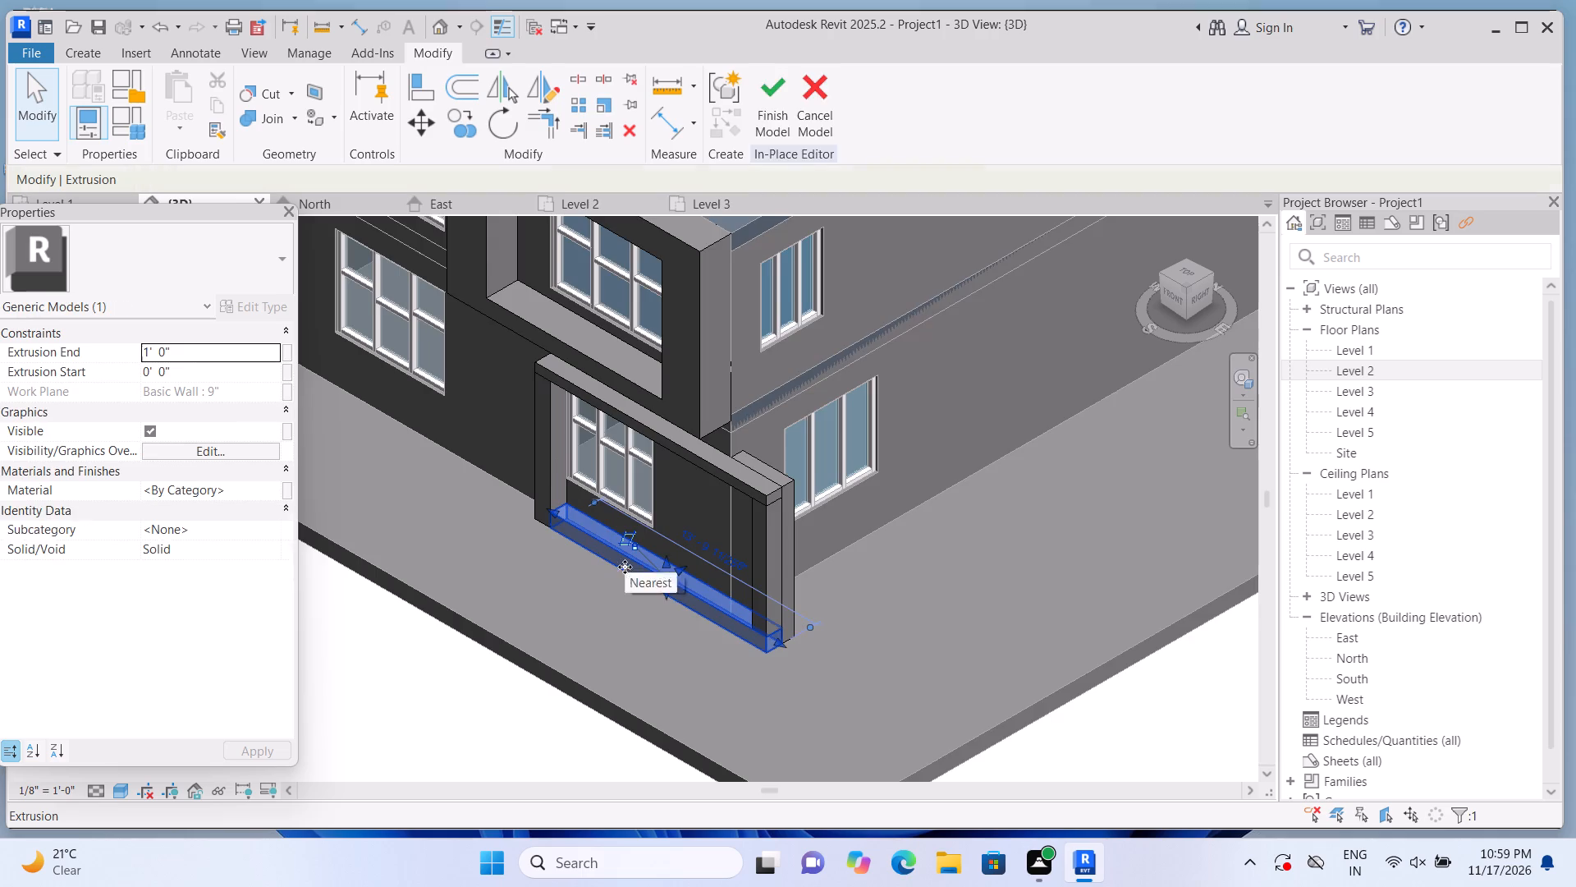
{"action": "scroll", "coordinate": [630, 585], "scroll_direction": "up", "scroll_amount": 1}
{"action": "left_click_drag", "start_coordinate": [660, 581], "coordinate": [644, 612]}
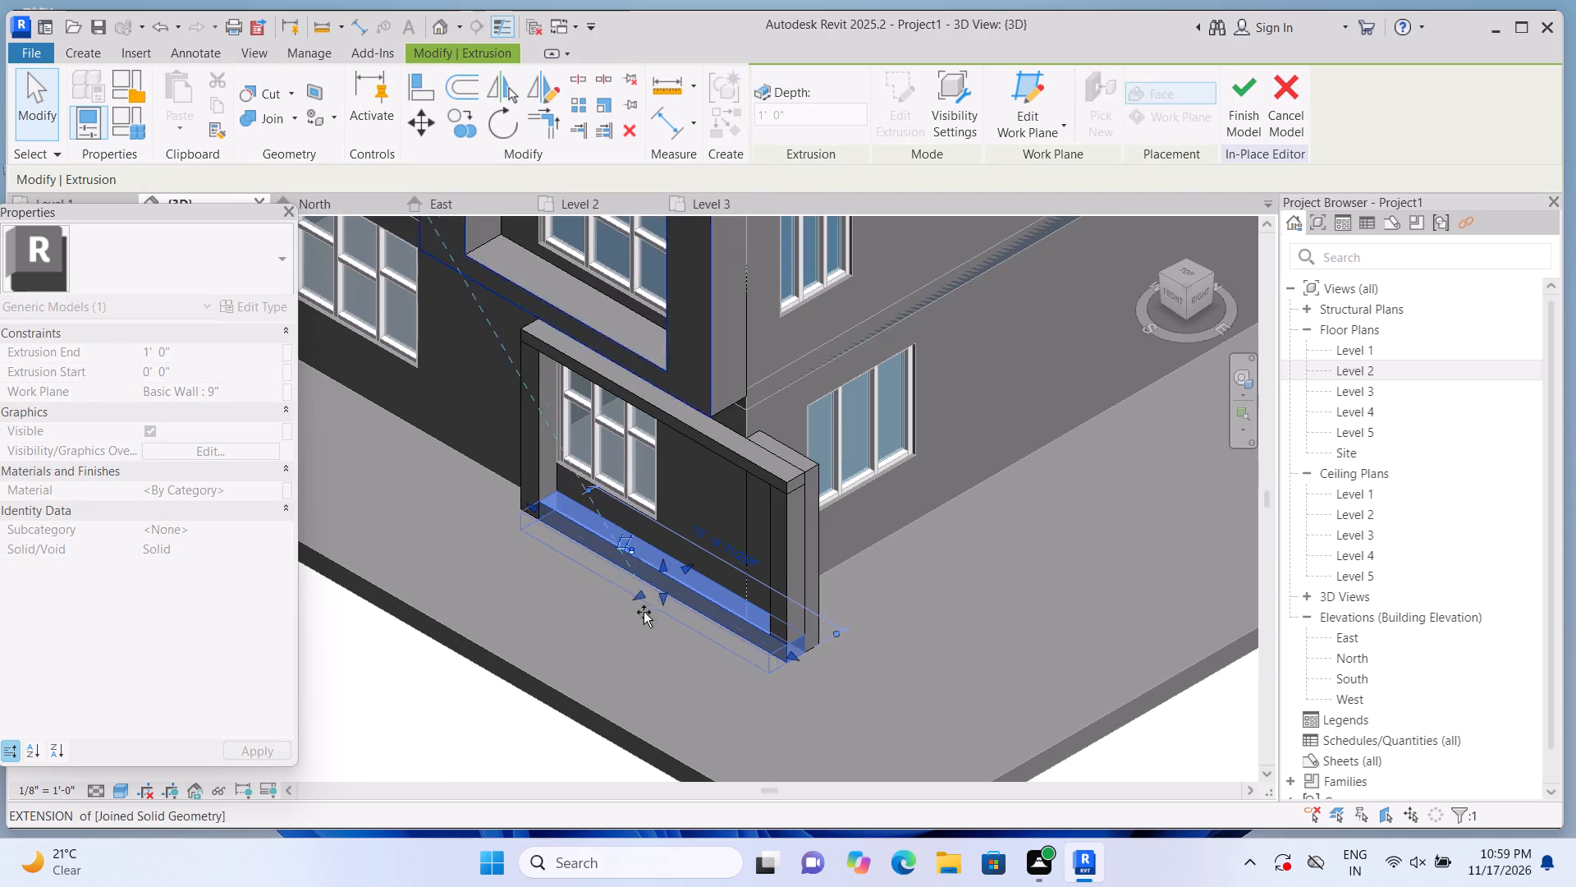
{"action": "left_click_drag", "start_coordinate": [644, 612], "coordinate": [630, 625]}
Pull the front faces of the surround's inner and outer uprights out to match the bottom band's depth, about 3'-2".
{"action": "left_click", "coordinate": [534, 440]}
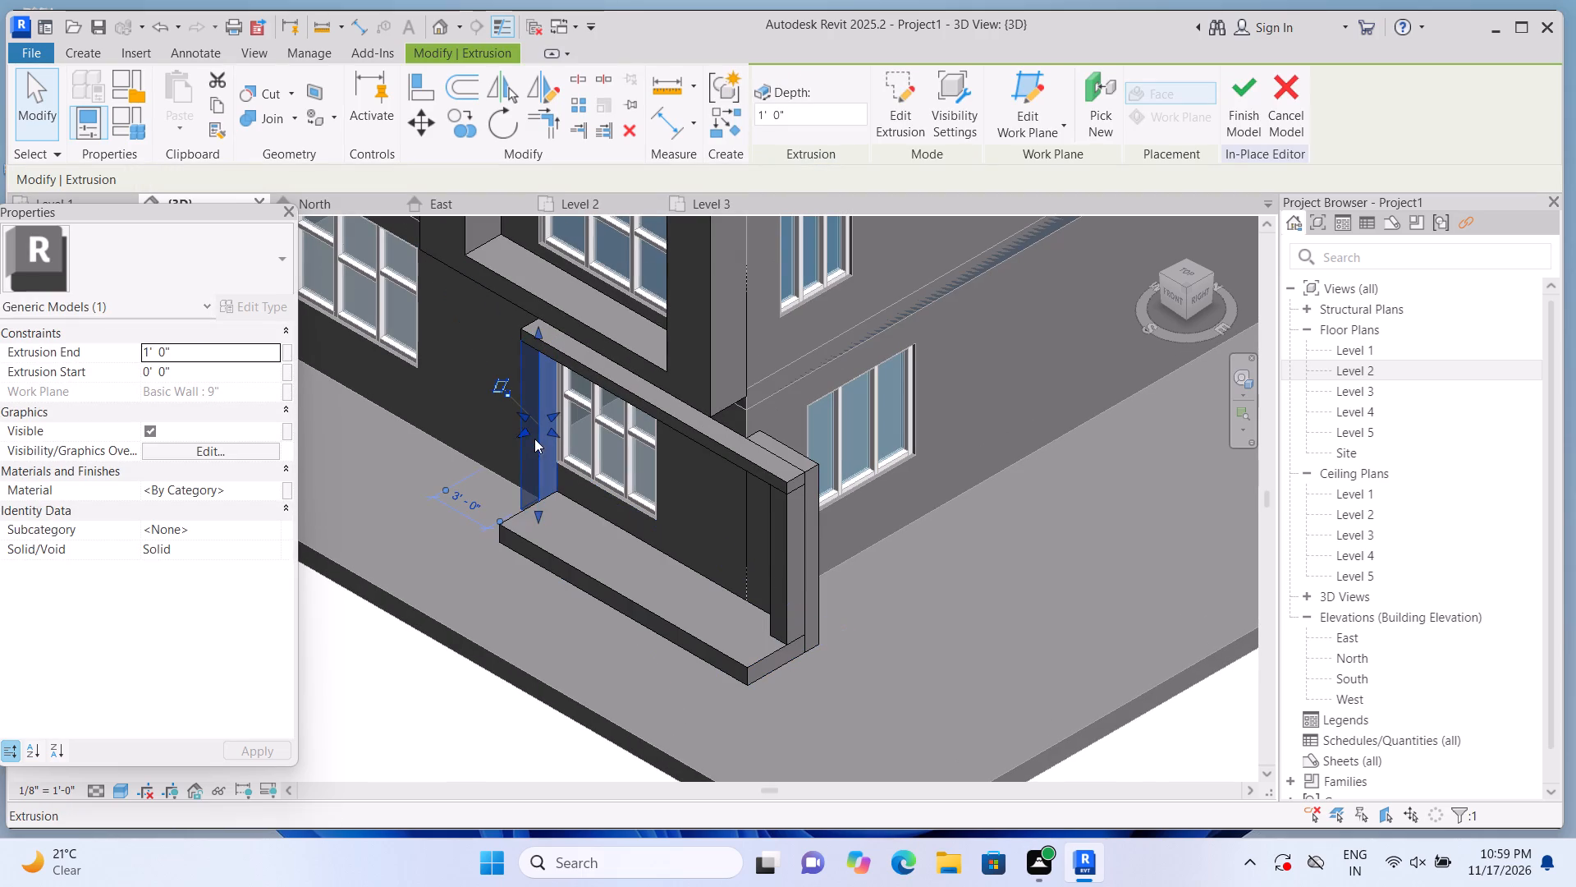
{"action": "left_click_drag", "start_coordinate": [522, 433], "coordinate": [489, 464]}
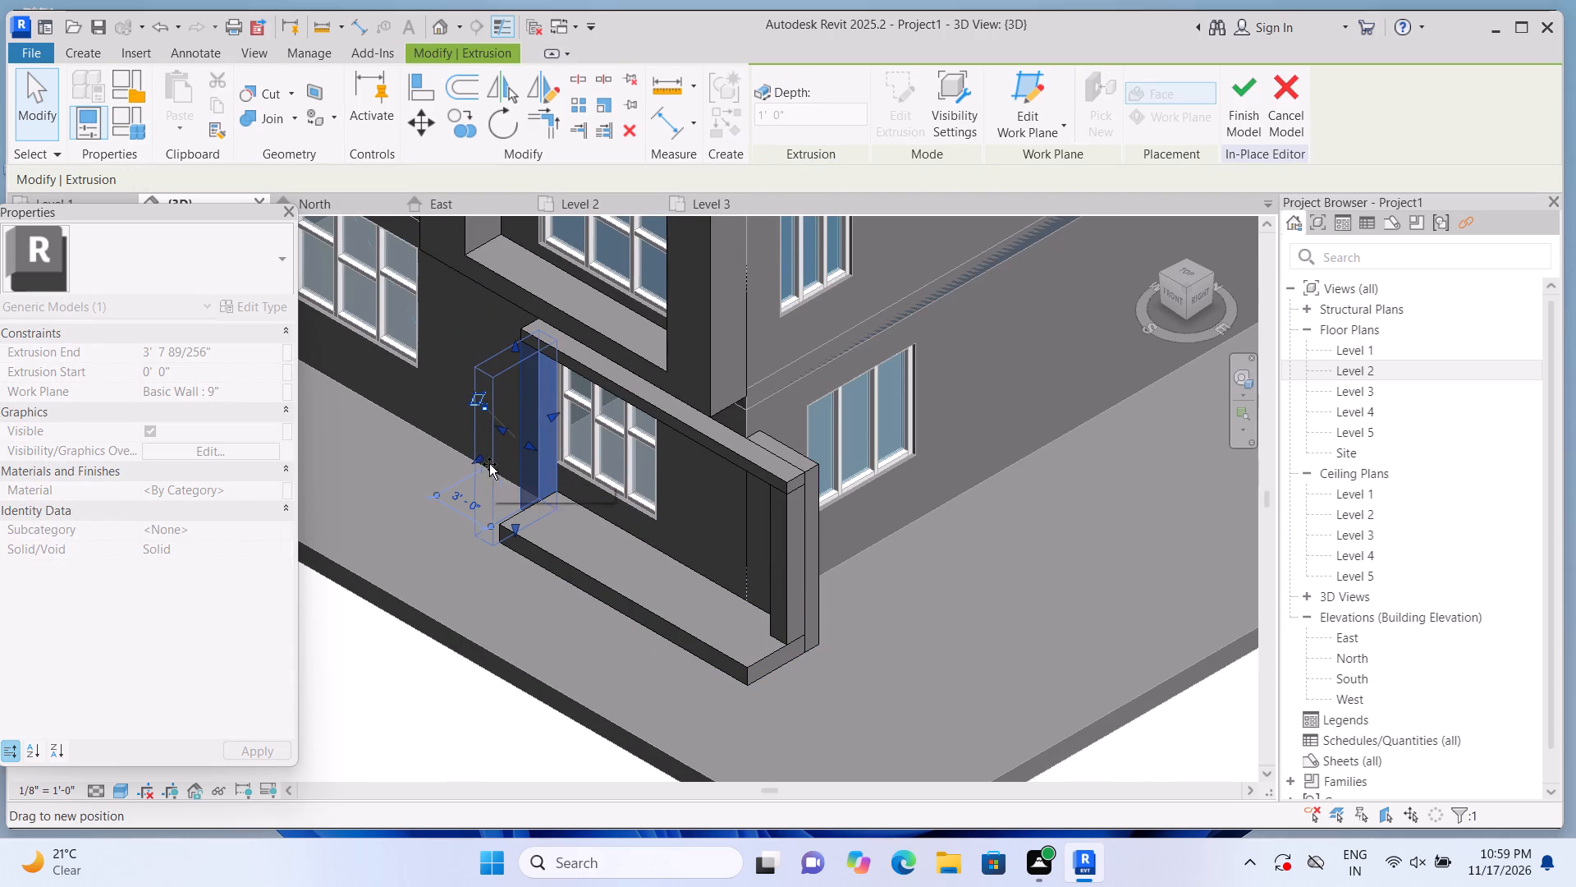
{"action": "left_click_drag", "start_coordinate": [489, 464], "coordinate": [492, 464]}
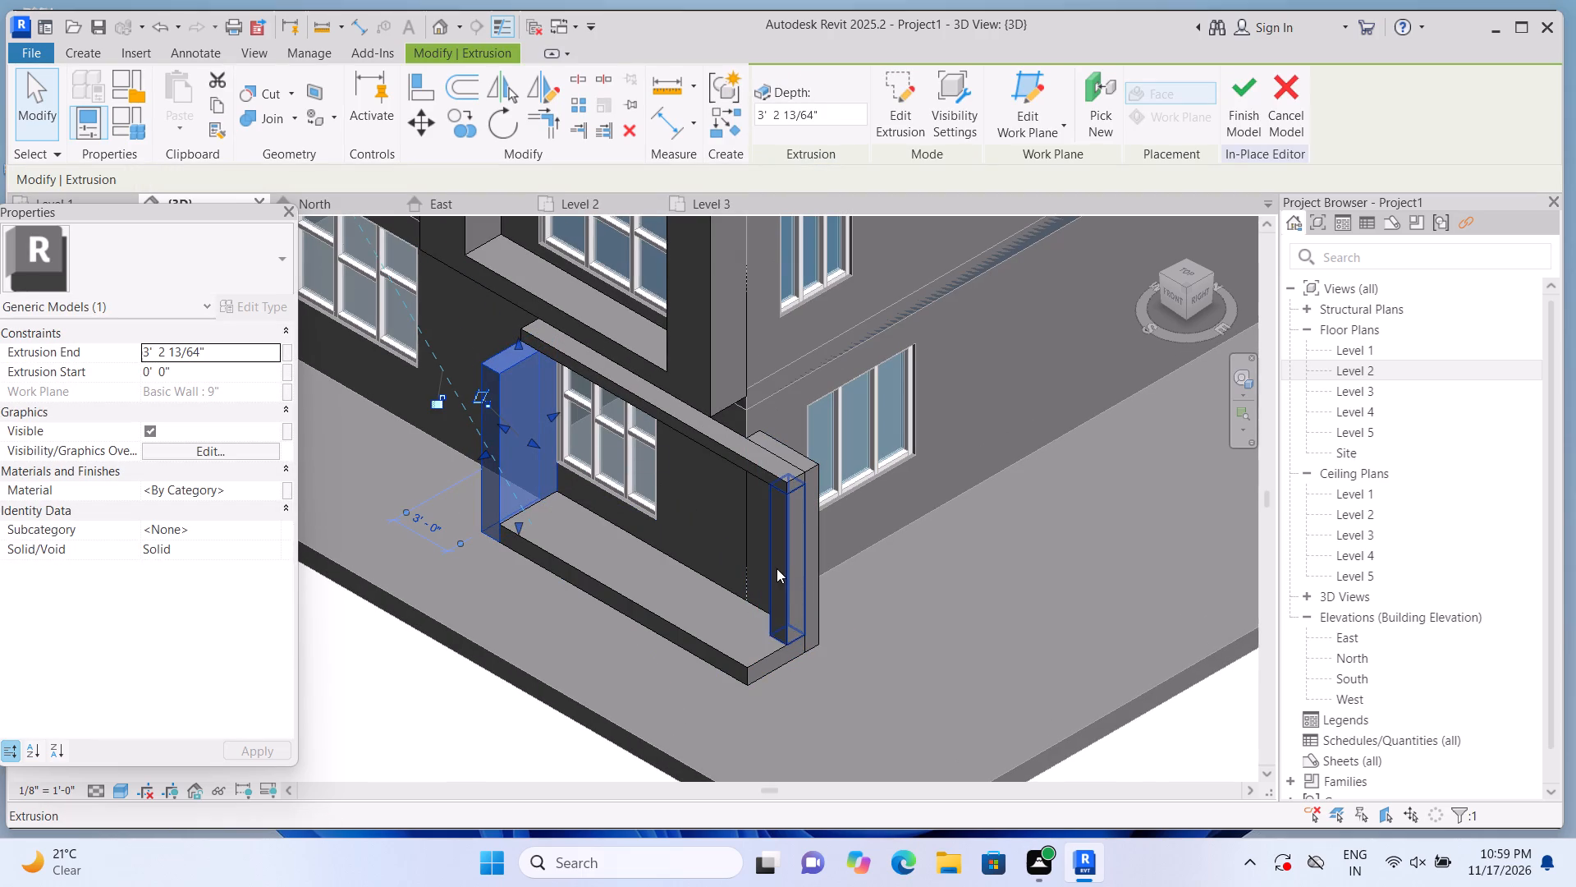
{"action": "left_click", "coordinate": [777, 568]}
{"action": "left_click_drag", "start_coordinate": [767, 574], "coordinate": [754, 600]}
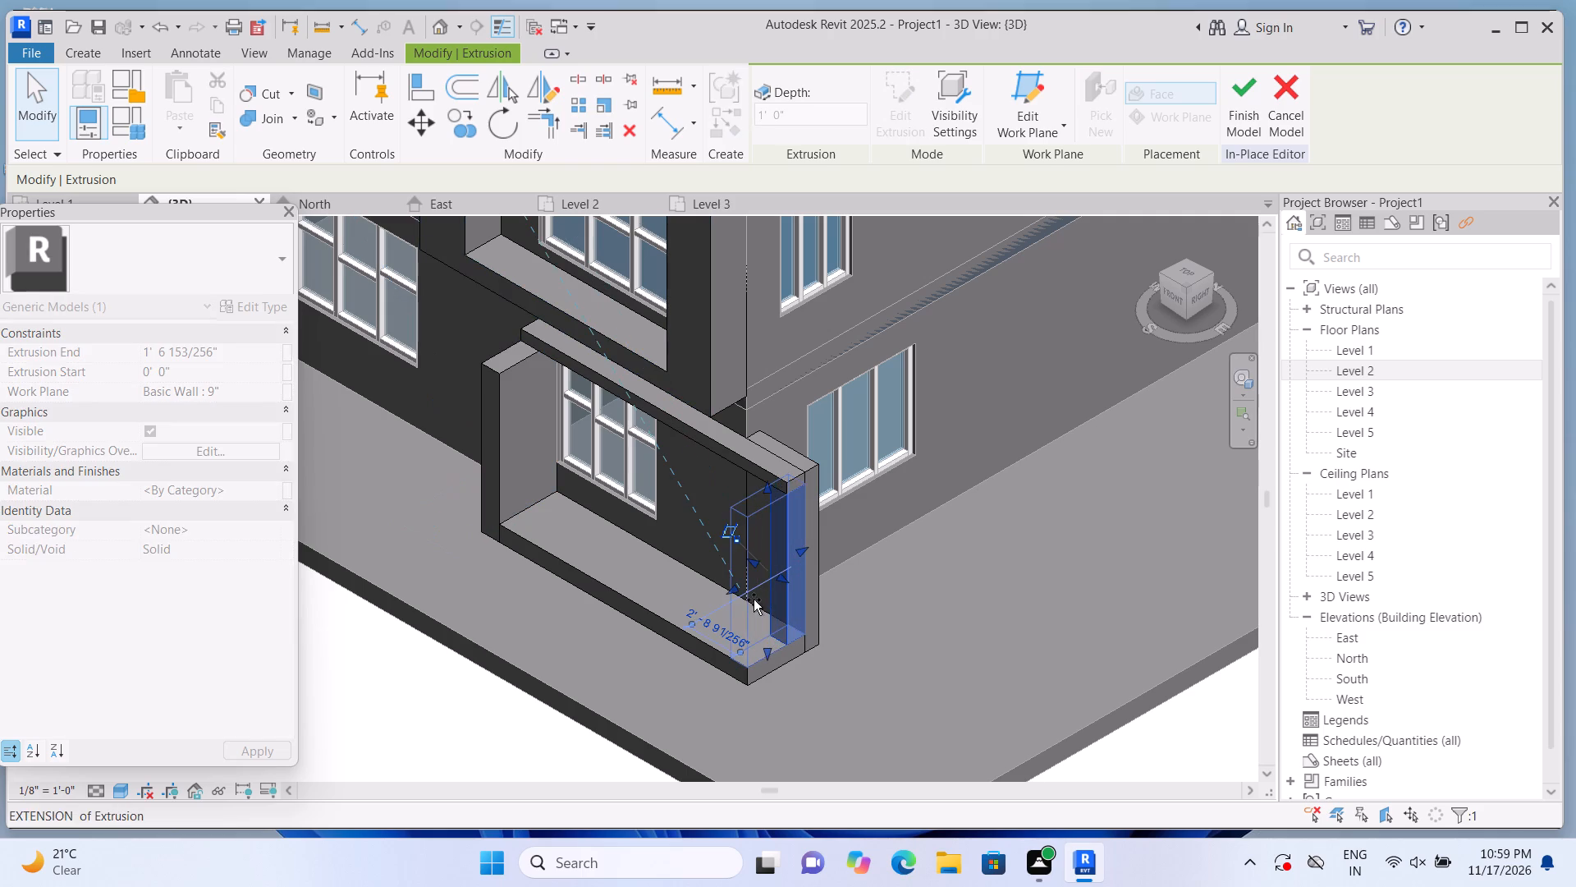
{"action": "left_click_drag", "start_coordinate": [754, 600], "coordinate": [750, 600]}
Pull the front face of the surround's top band out flush with the uprights, about 3'-2" deep.
{"action": "left_click", "coordinate": [695, 439]}
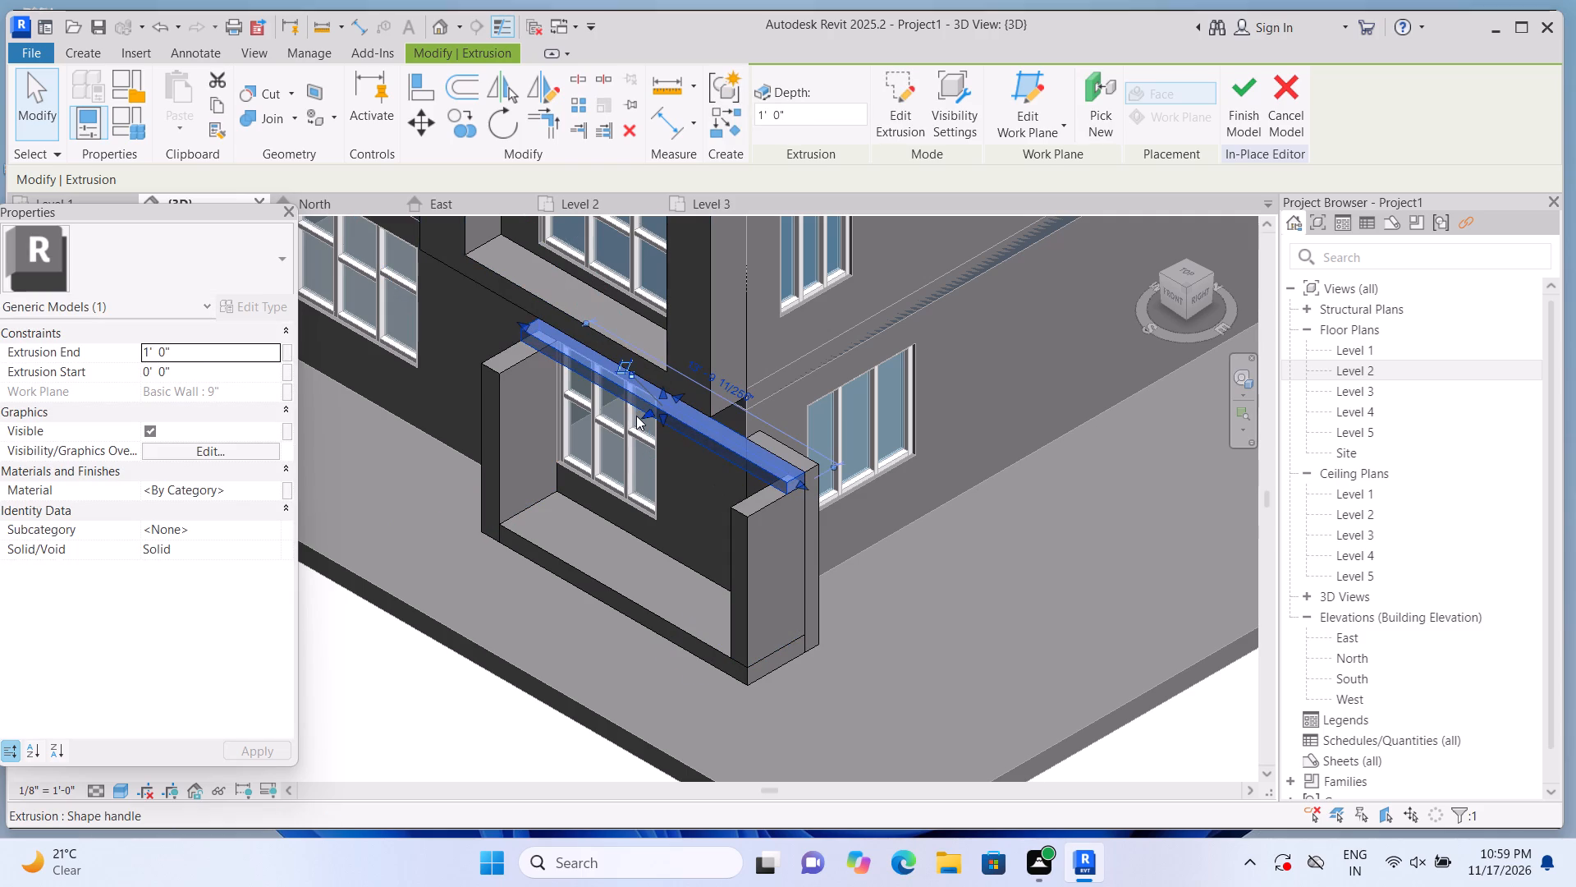
{"action": "left_click_drag", "start_coordinate": [638, 415], "coordinate": [612, 443]}
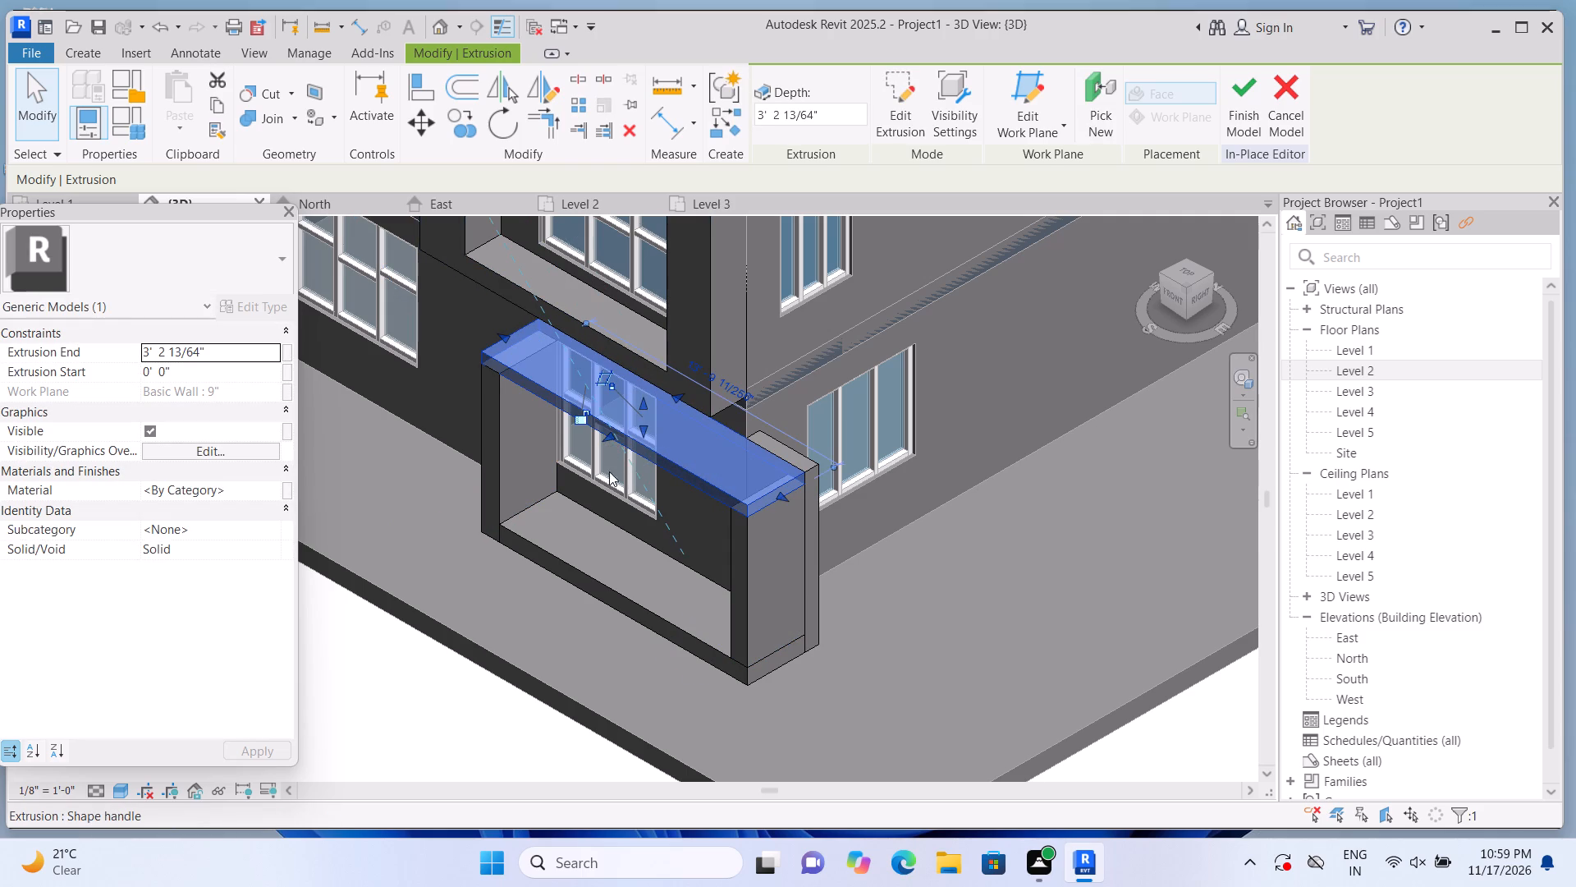
{"action": "left_click", "coordinate": [468, 710]}
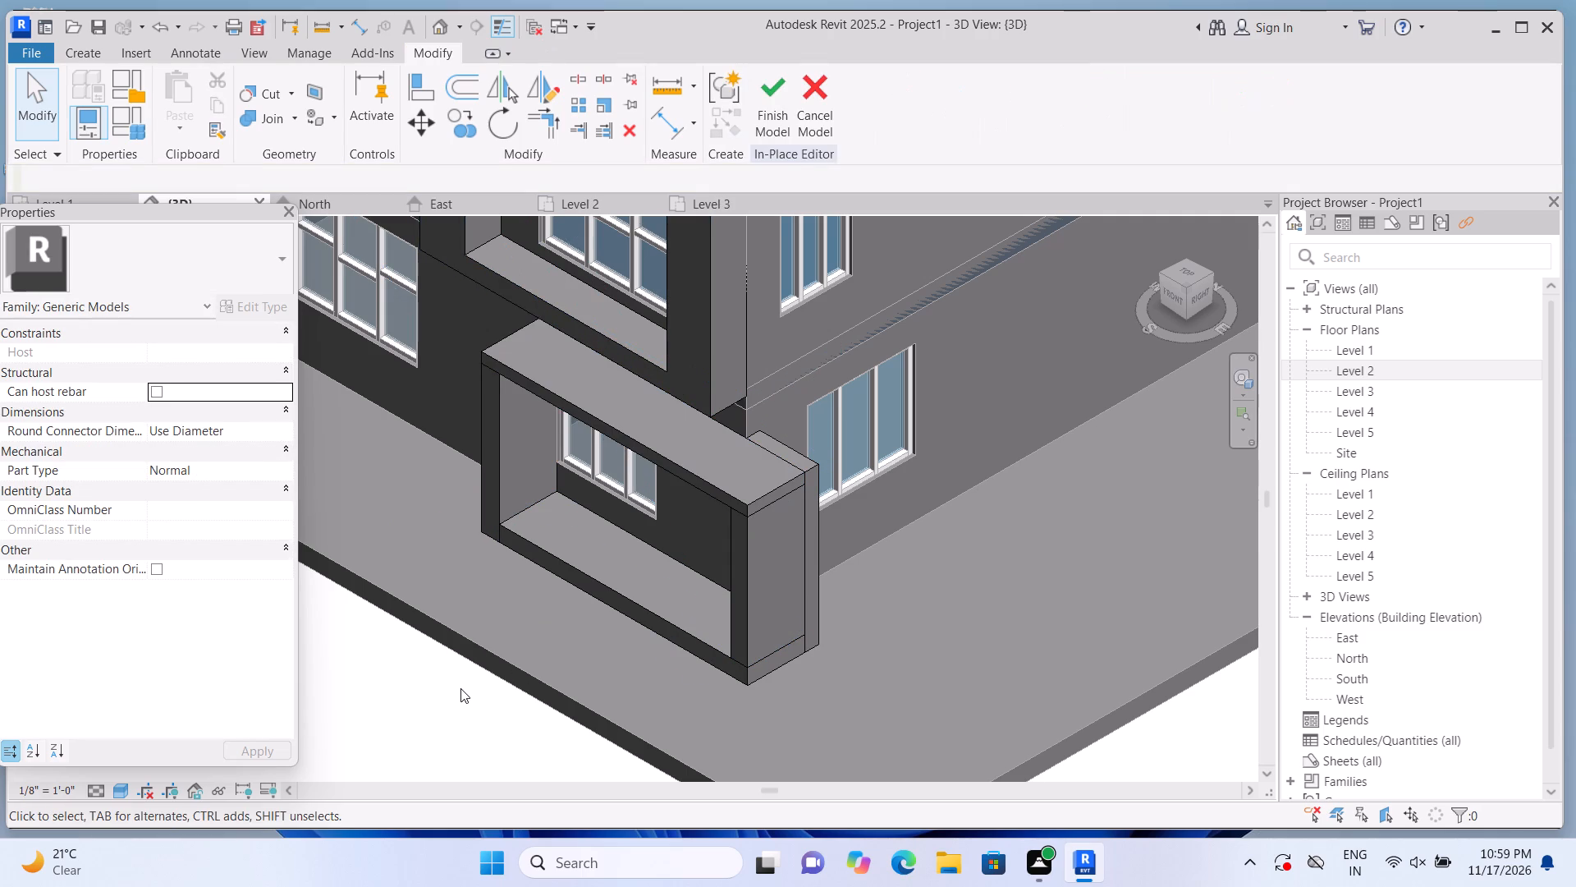
Join the surround's inner and outer uprights with its top band using Join Geometry.
{"action": "scroll", "coordinate": [461, 688], "scroll_direction": "down", "scroll_amount": 2}
{"action": "scroll", "coordinate": [413, 537], "scroll_direction": "up", "scroll_amount": 1}
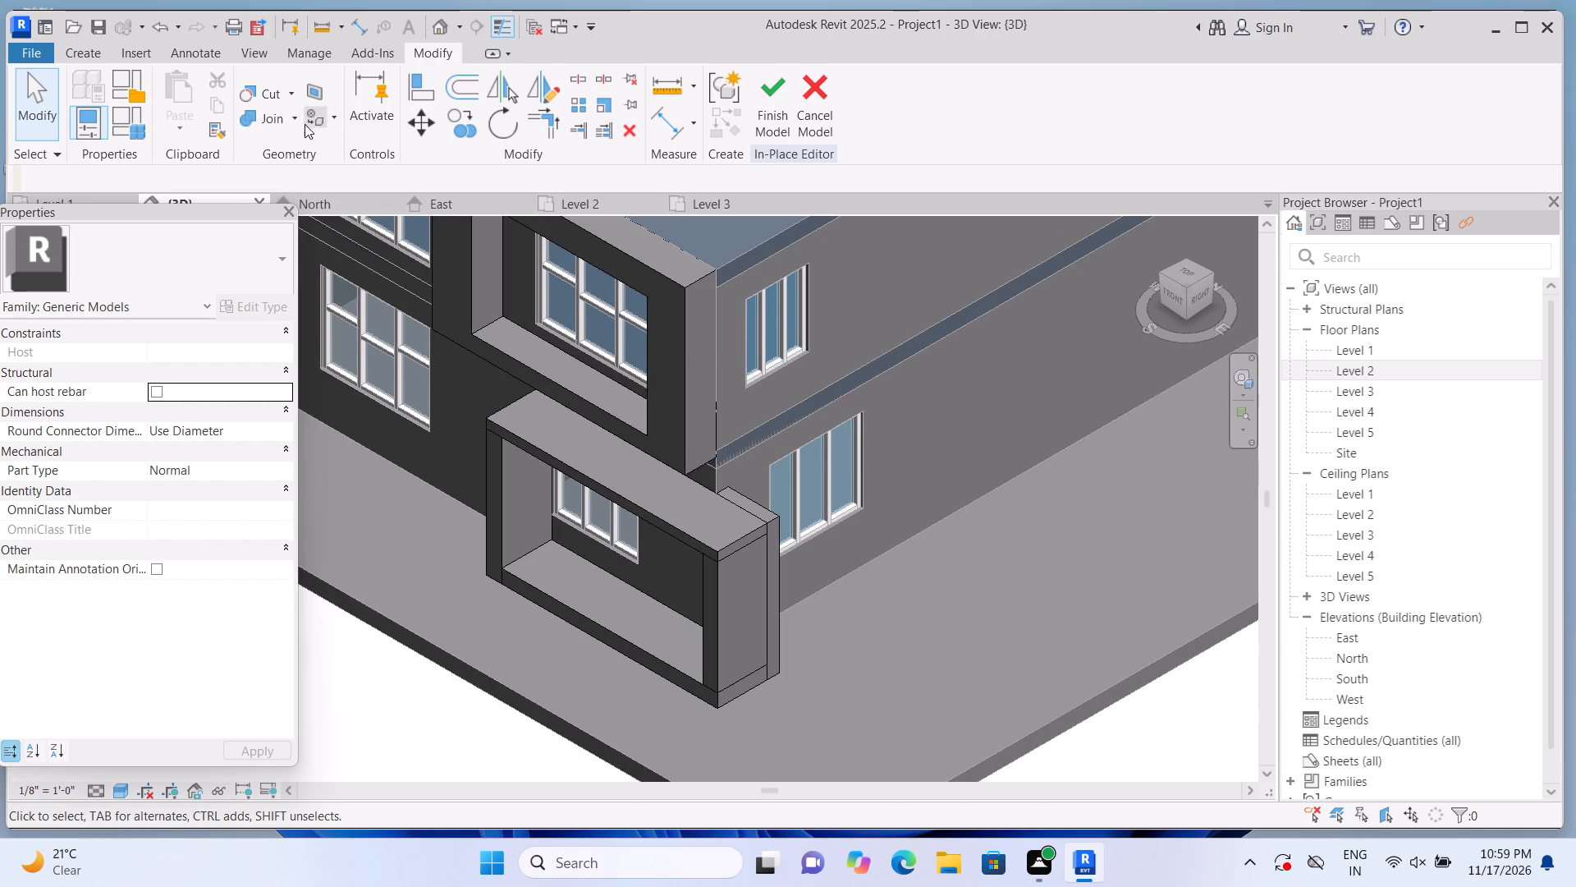
{"action": "left_click", "coordinate": [291, 118]}
{"action": "left_click", "coordinate": [297, 147]}
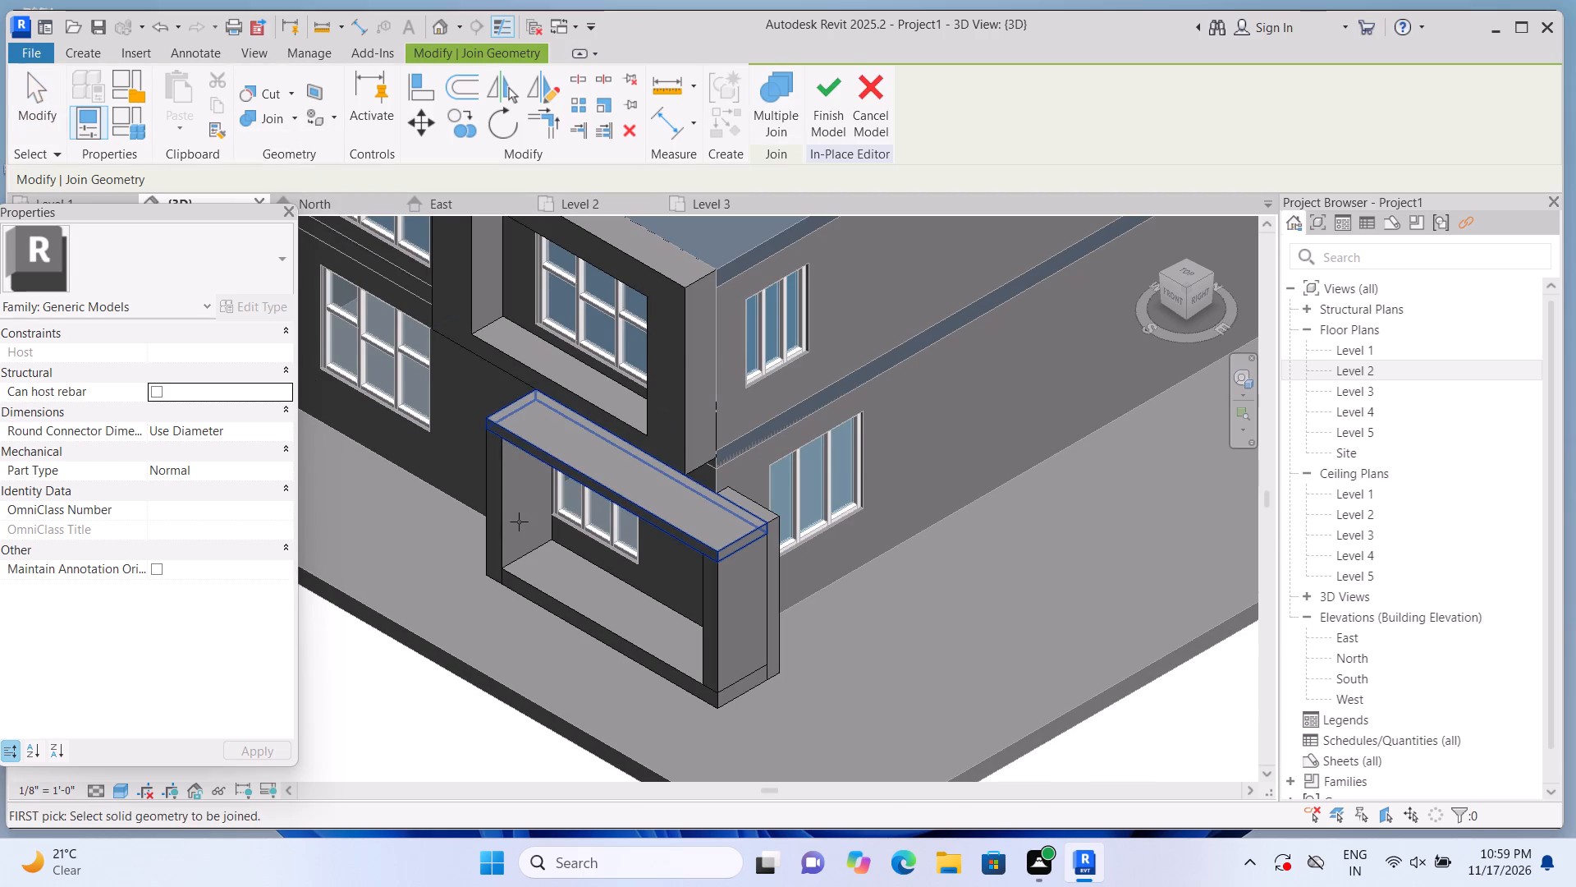
{"action": "left_click", "coordinate": [520, 522]}
{"action": "left_click", "coordinate": [565, 462]}
{"action": "left_click", "coordinate": [721, 626]}
{"action": "left_click", "coordinate": [689, 525]}
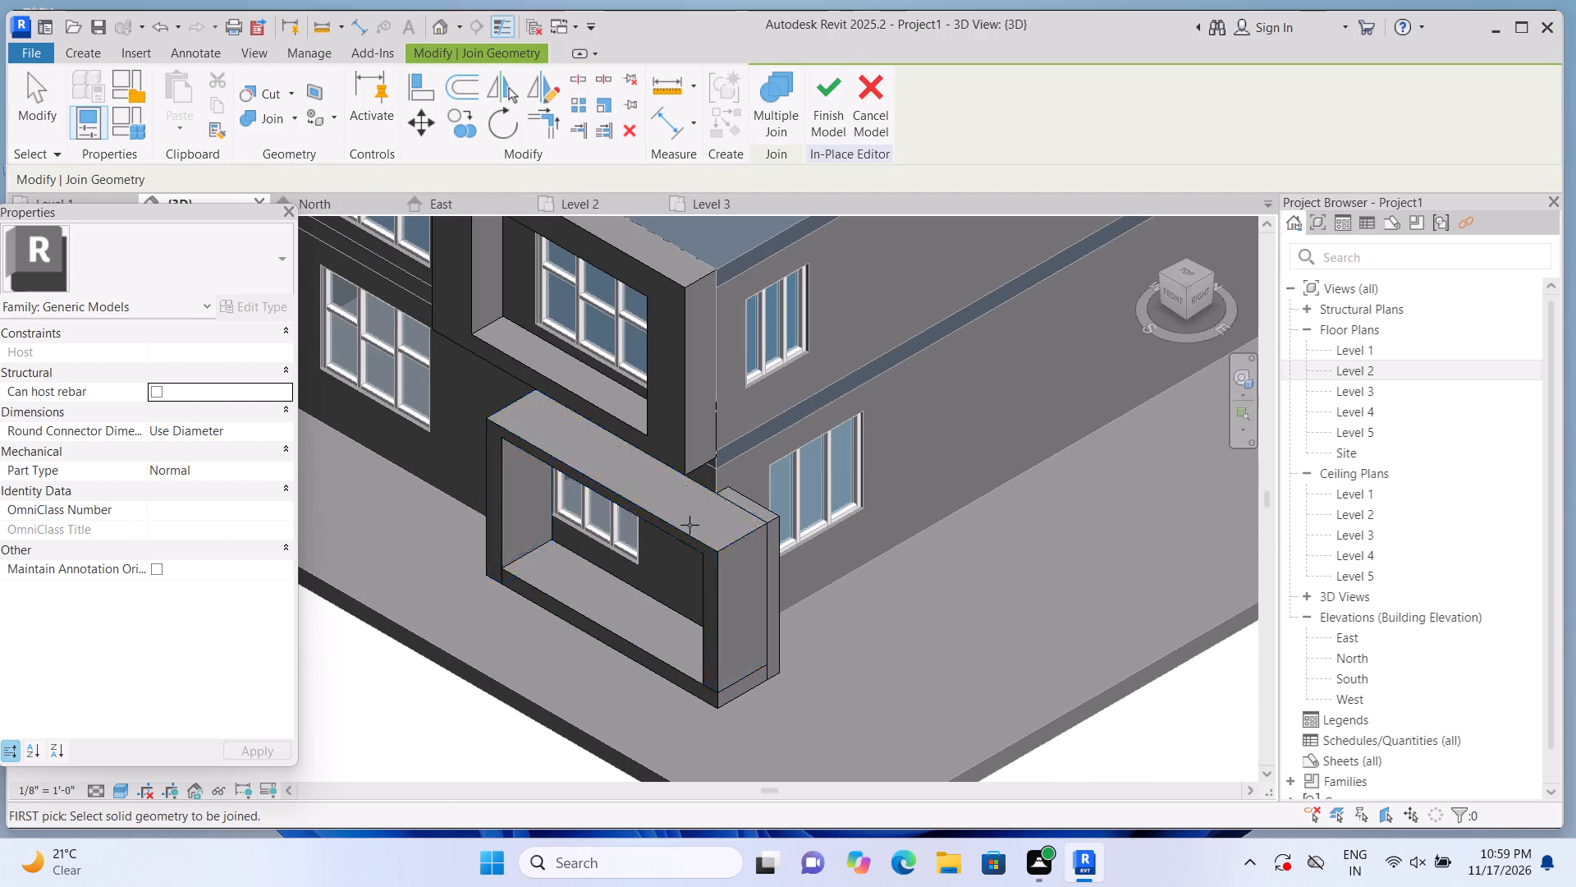
Join the lower window surround's bottom band with its outer upright, and the adjoining end block with the surround, using Join Geometry.
{"action": "left_click", "coordinate": [637, 660]}
{"action": "left_click", "coordinate": [712, 638]}
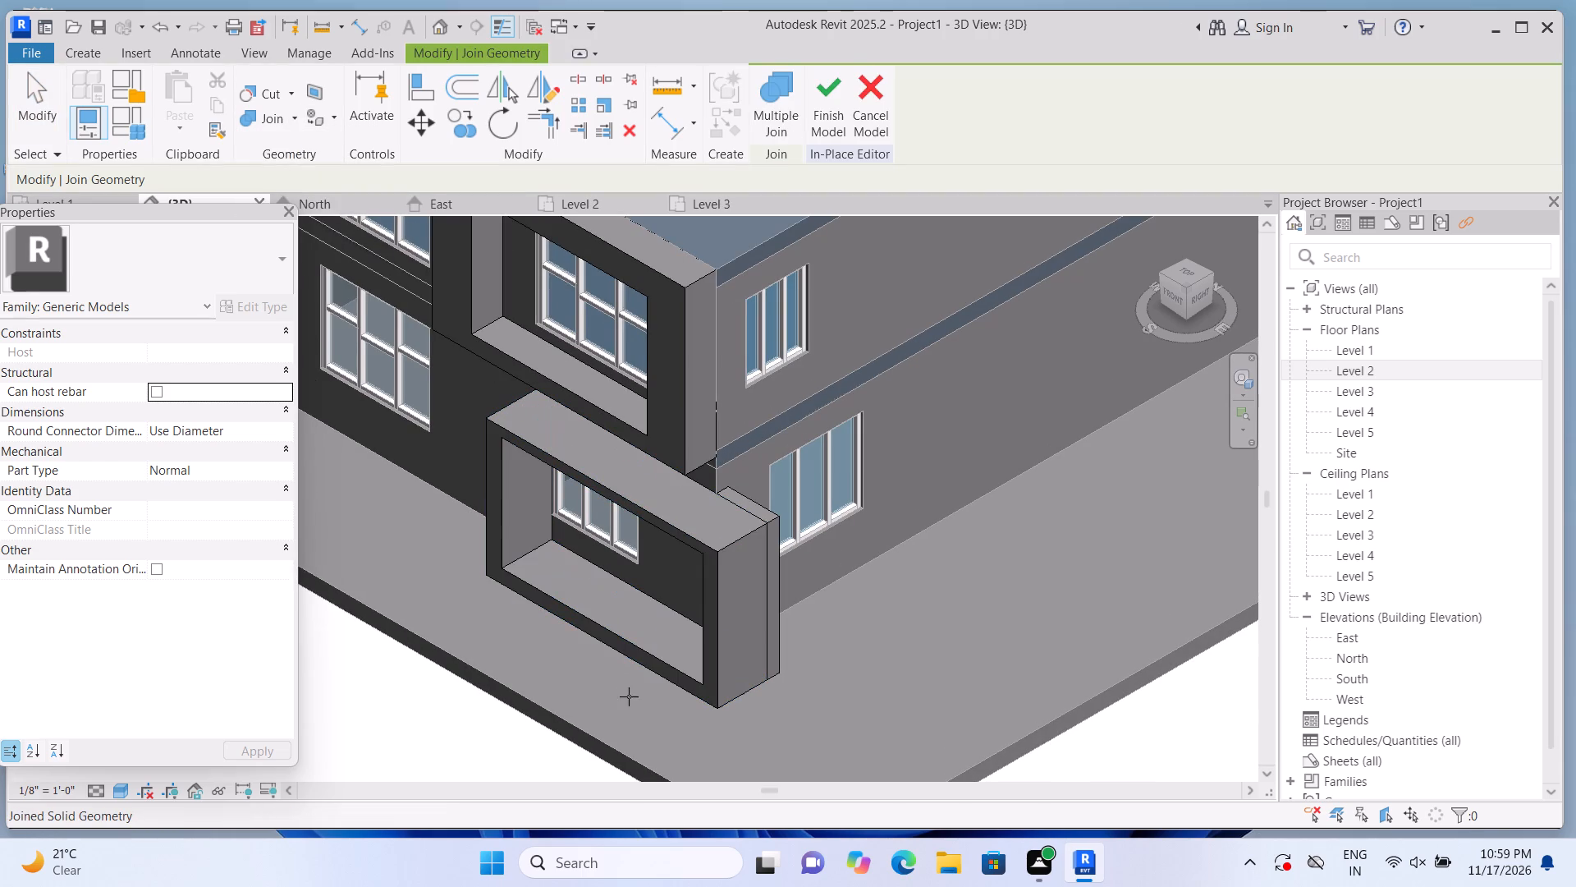
{"action": "scroll", "coordinate": [598, 691], "scroll_direction": "down", "scroll_amount": 4}
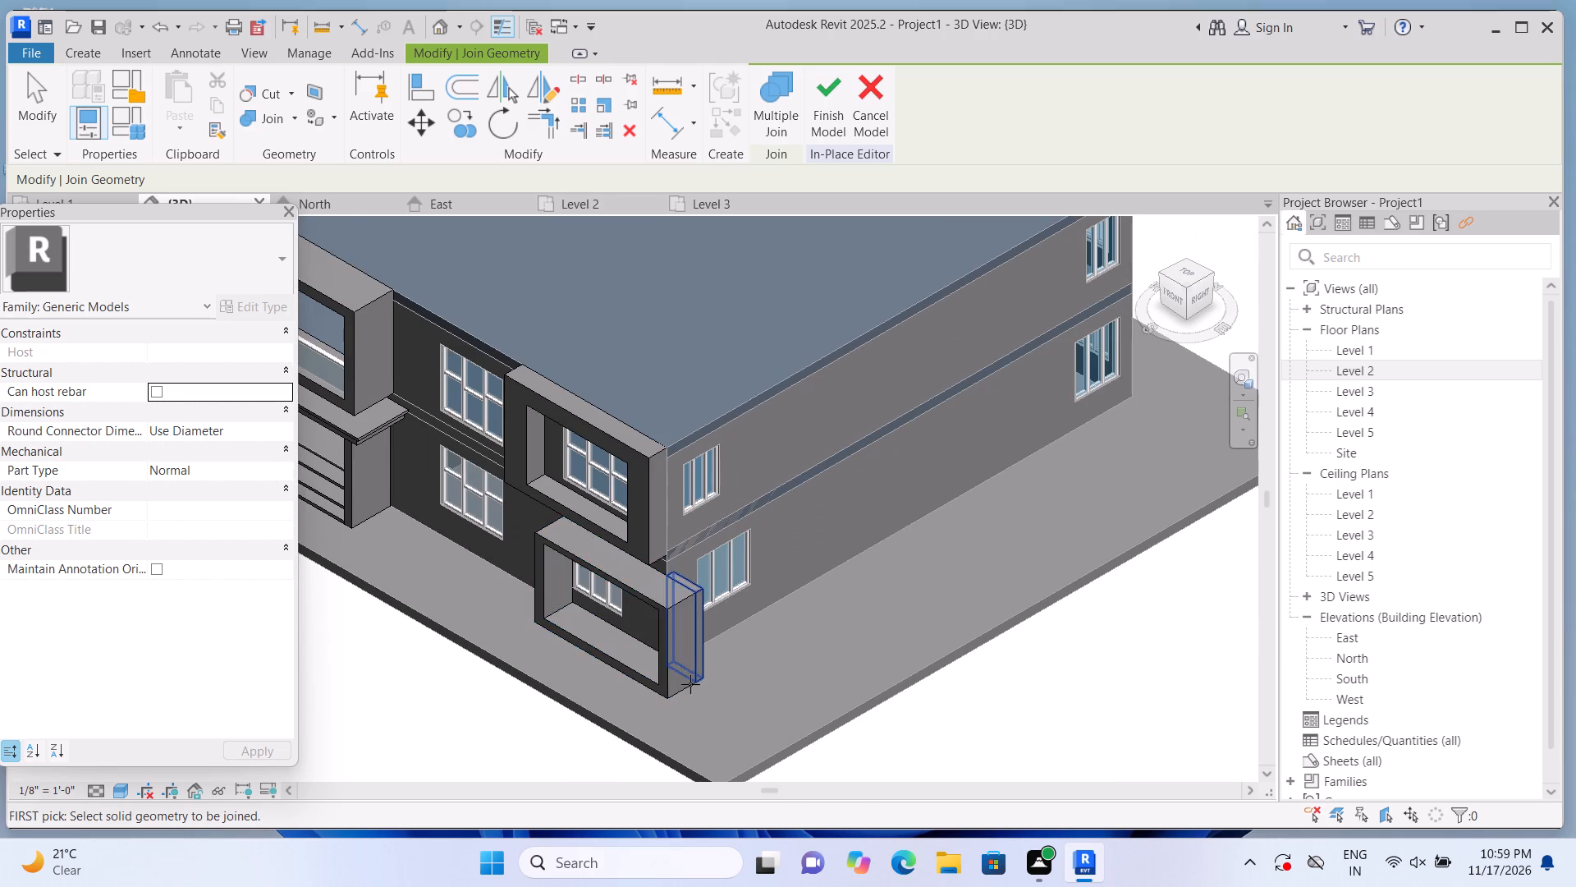
{"action": "scroll", "coordinate": [656, 663], "scroll_direction": "up", "scroll_amount": 5}
{"action": "left_click", "coordinate": [669, 647]}
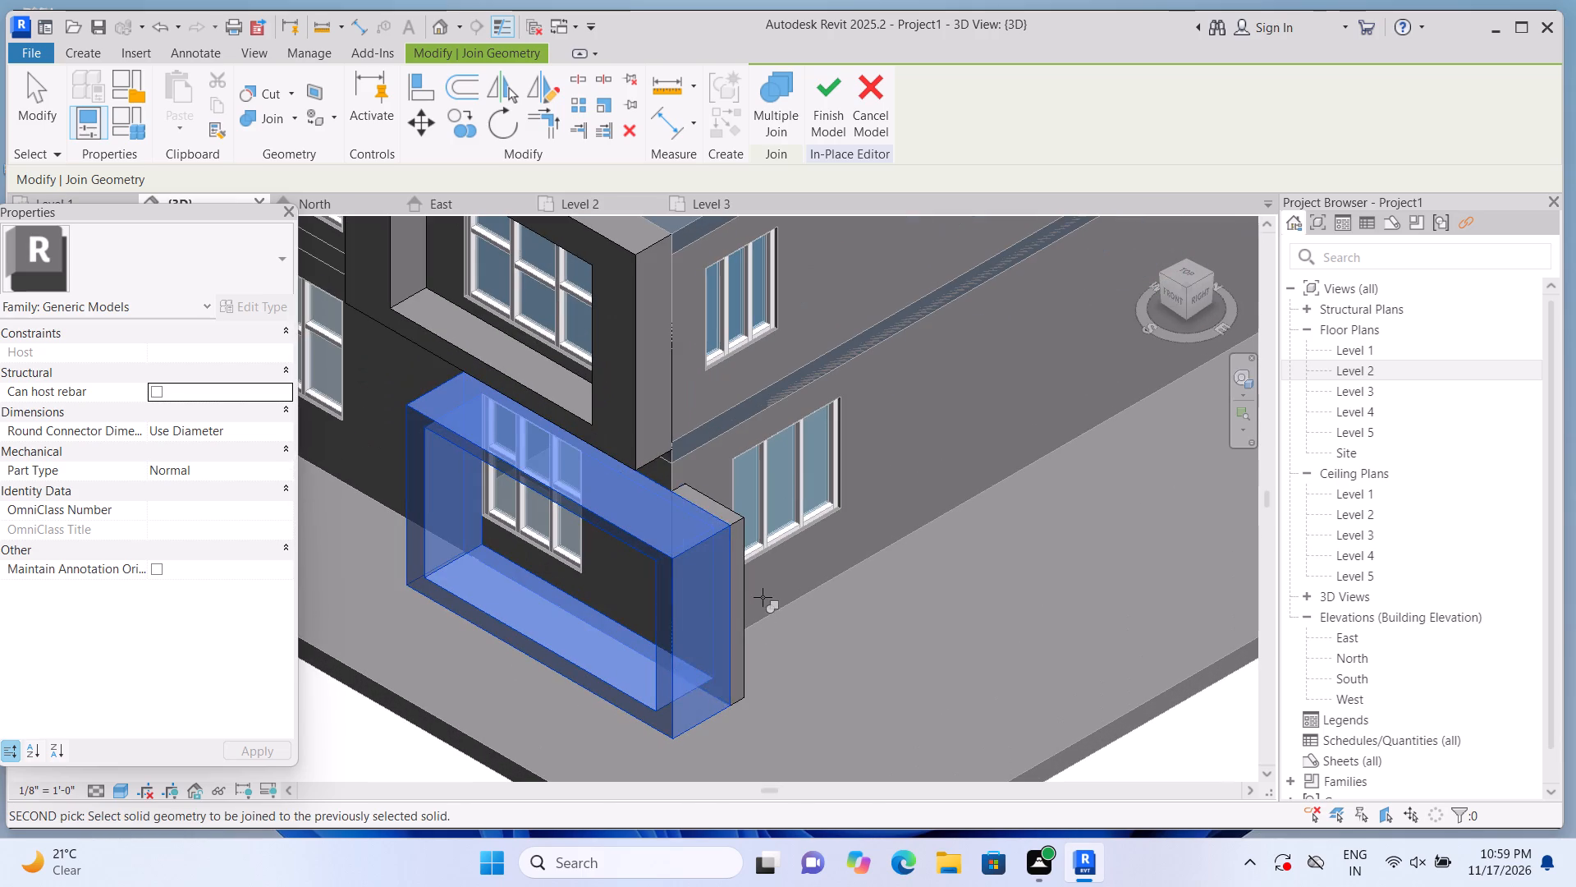
{"action": "left_click", "coordinate": [744, 579]}
{"action": "scroll", "coordinate": [761, 599], "scroll_direction": "down", "scroll_amount": 3}
{"action": "key", "text": "Escape"}
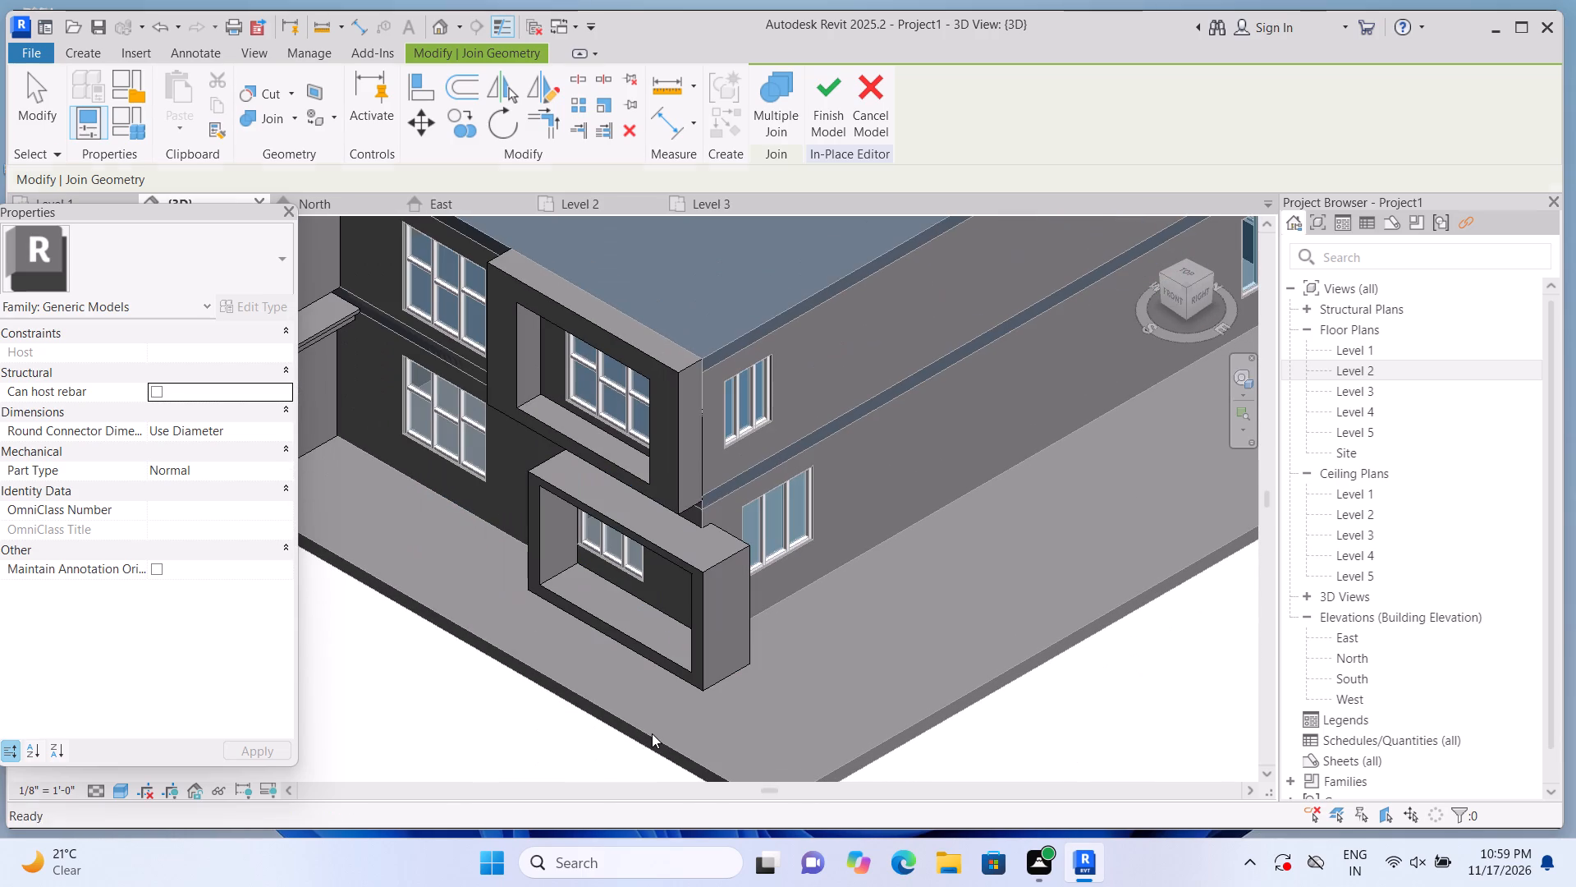
{"action": "key", "text": "Escape"}
Examine the whole front facade with its window surrounds in a straight-on Front view.
{"action": "scroll", "coordinate": [656, 684], "scroll_direction": "down", "scroll_amount": 4}
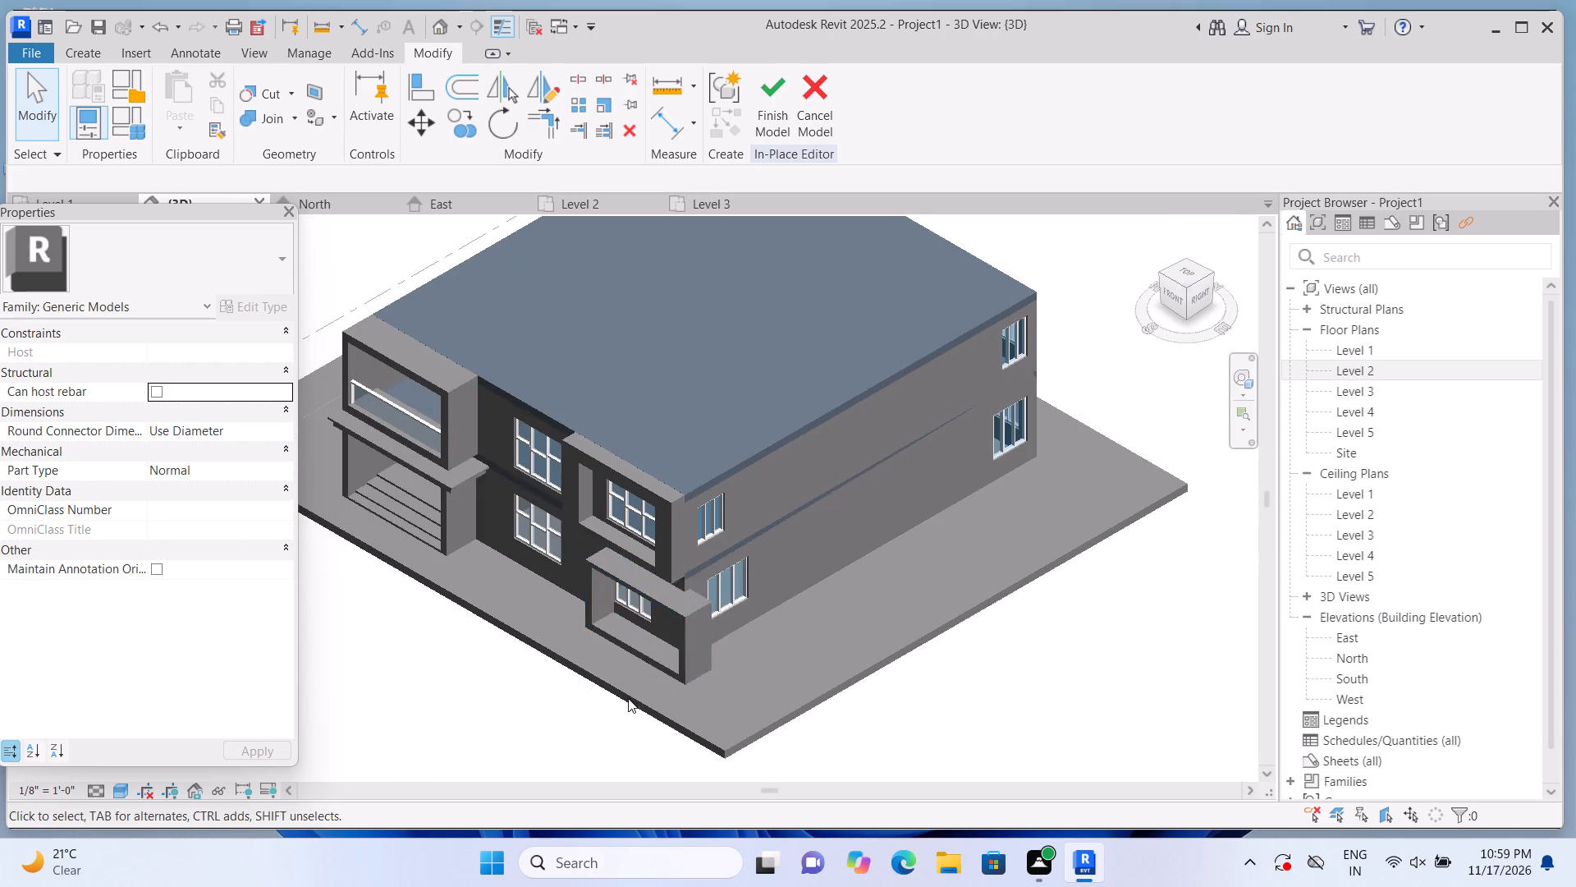
{"action": "left_click", "coordinate": [1181, 306]}
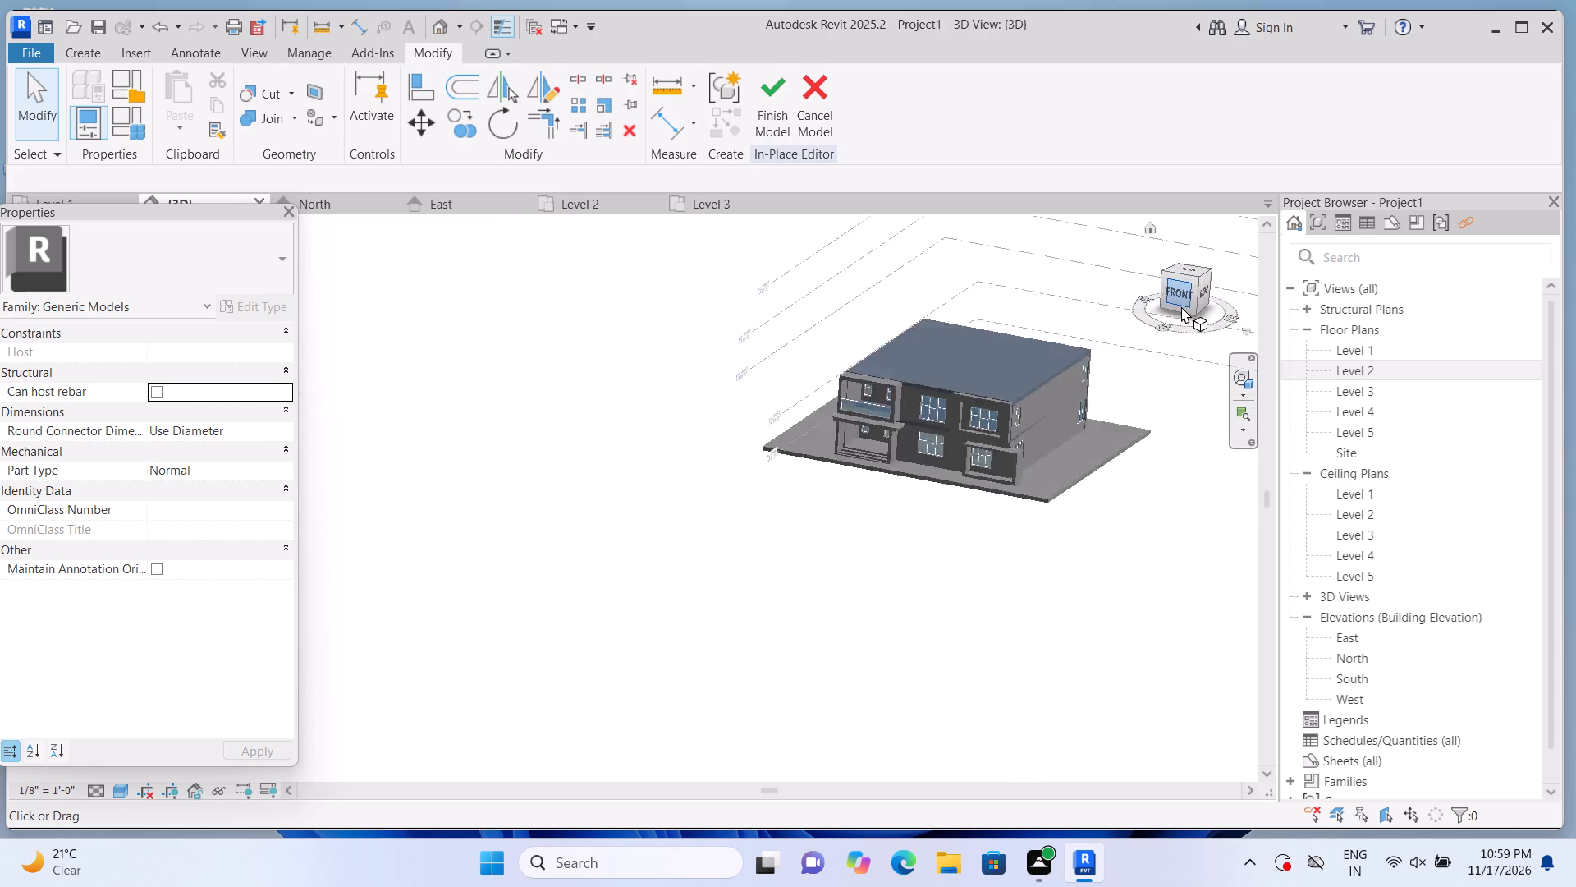
{"action": "scroll", "coordinate": [436, 603], "scroll_direction": "up", "scroll_amount": 10}
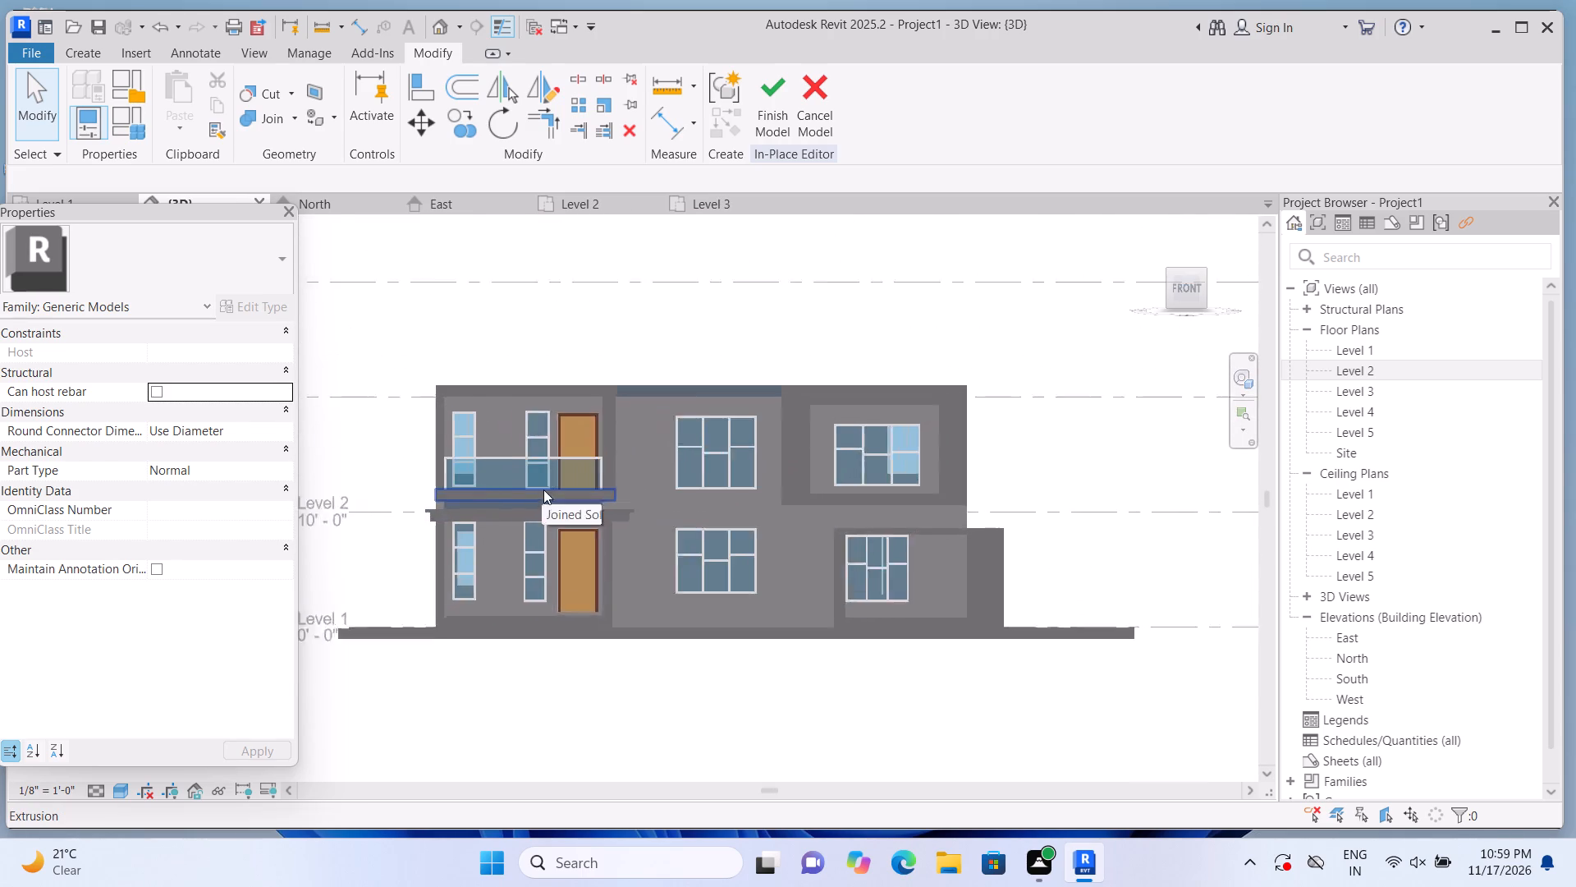
{"action": "scroll", "coordinate": [543, 489], "scroll_direction": "up", "scroll_amount": 3}
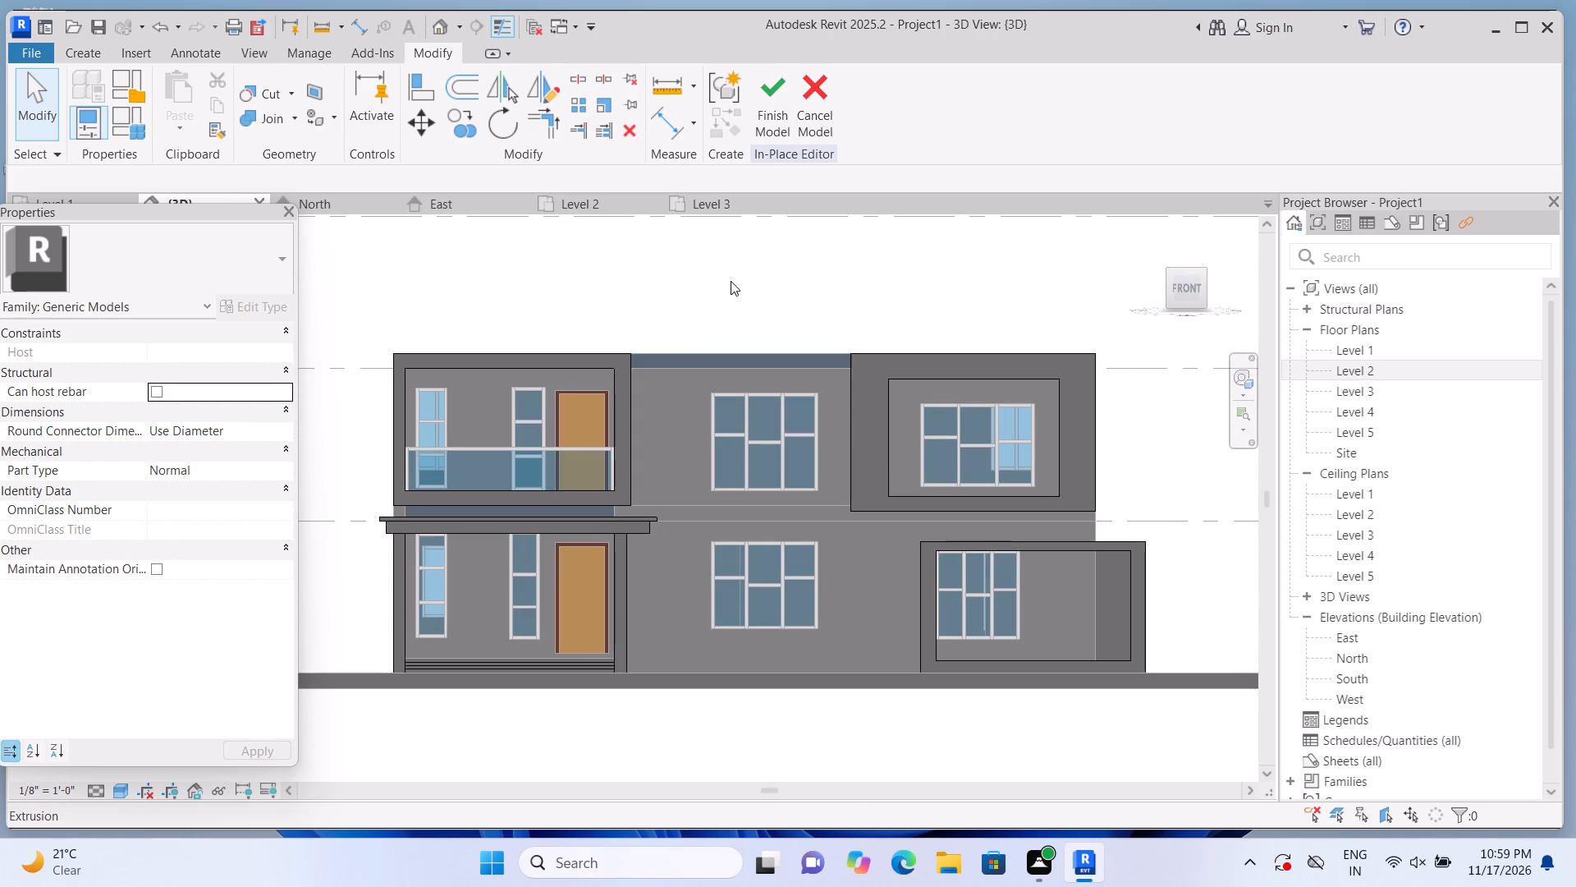
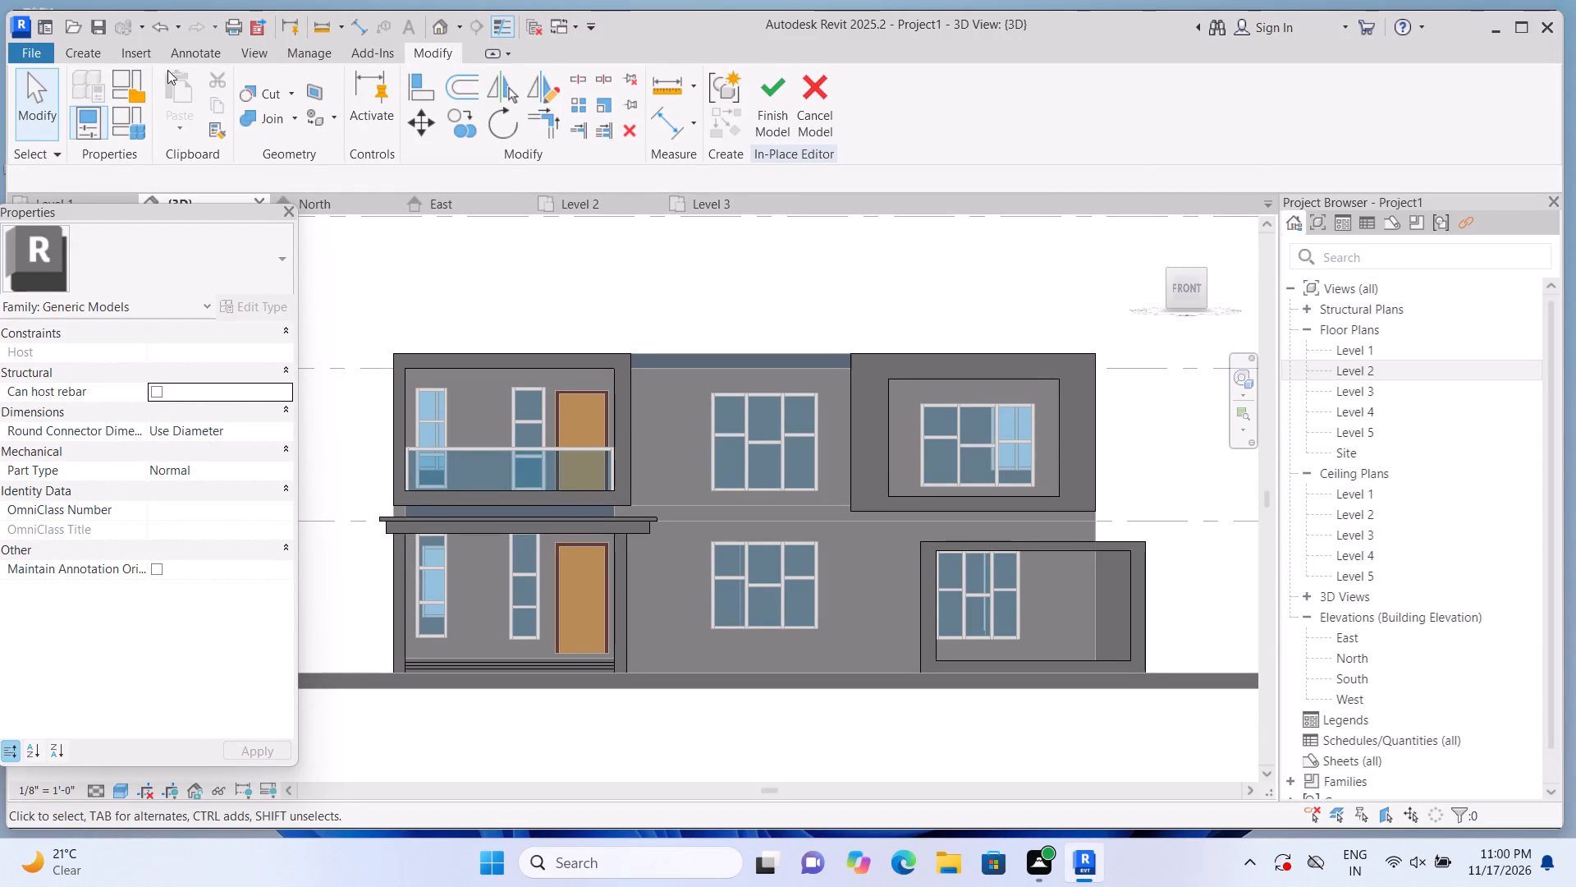
Create a 1' 0" deep extrusion on the front wall face: a rectangle about 8" high above the middle upper window, slightly wider than it.
{"action": "left_click", "coordinate": [89, 48]}
{"action": "left_click", "coordinate": [186, 100]}
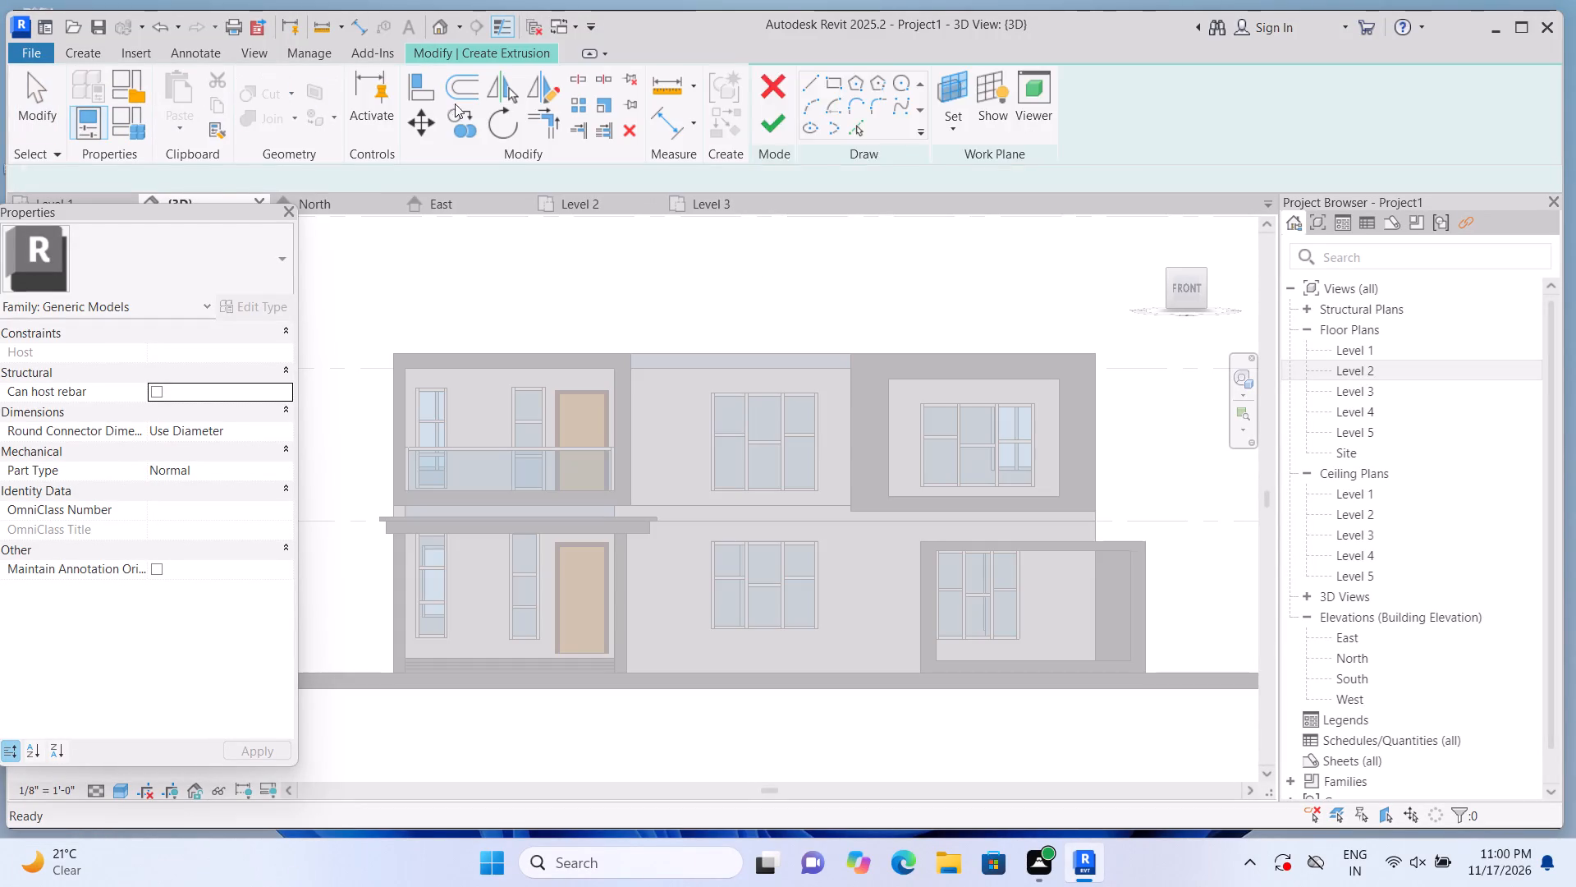
{"action": "left_click", "coordinate": [1081, 135]}
{"action": "left_click", "coordinate": [1097, 198]}
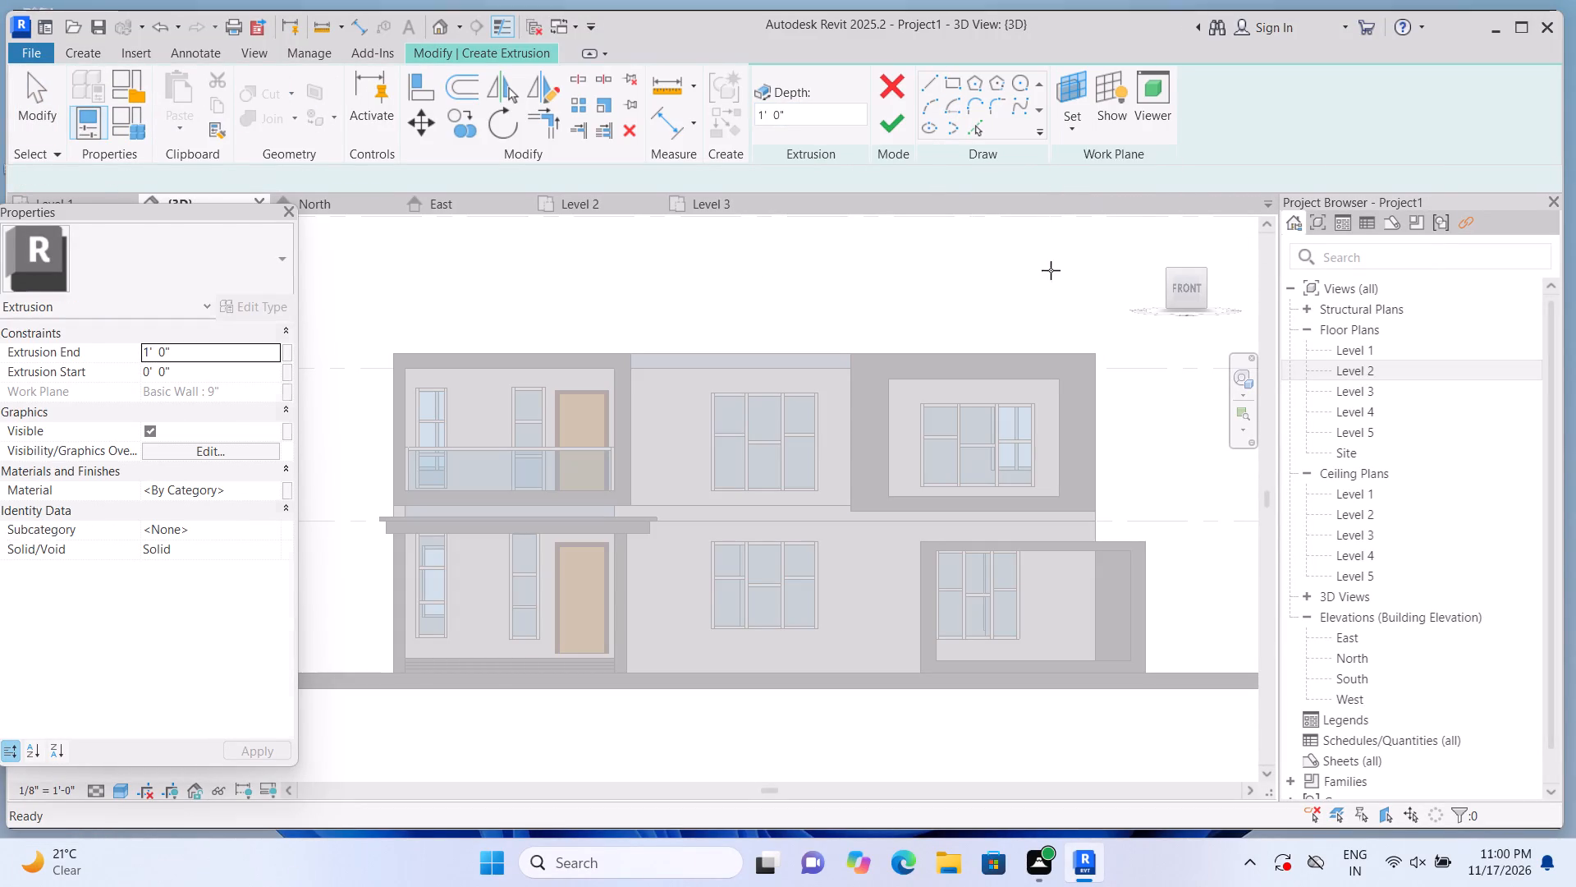
{"action": "left_click", "coordinate": [742, 383]}
{"action": "scroll", "coordinate": [740, 381], "scroll_direction": "up", "scroll_amount": 1}
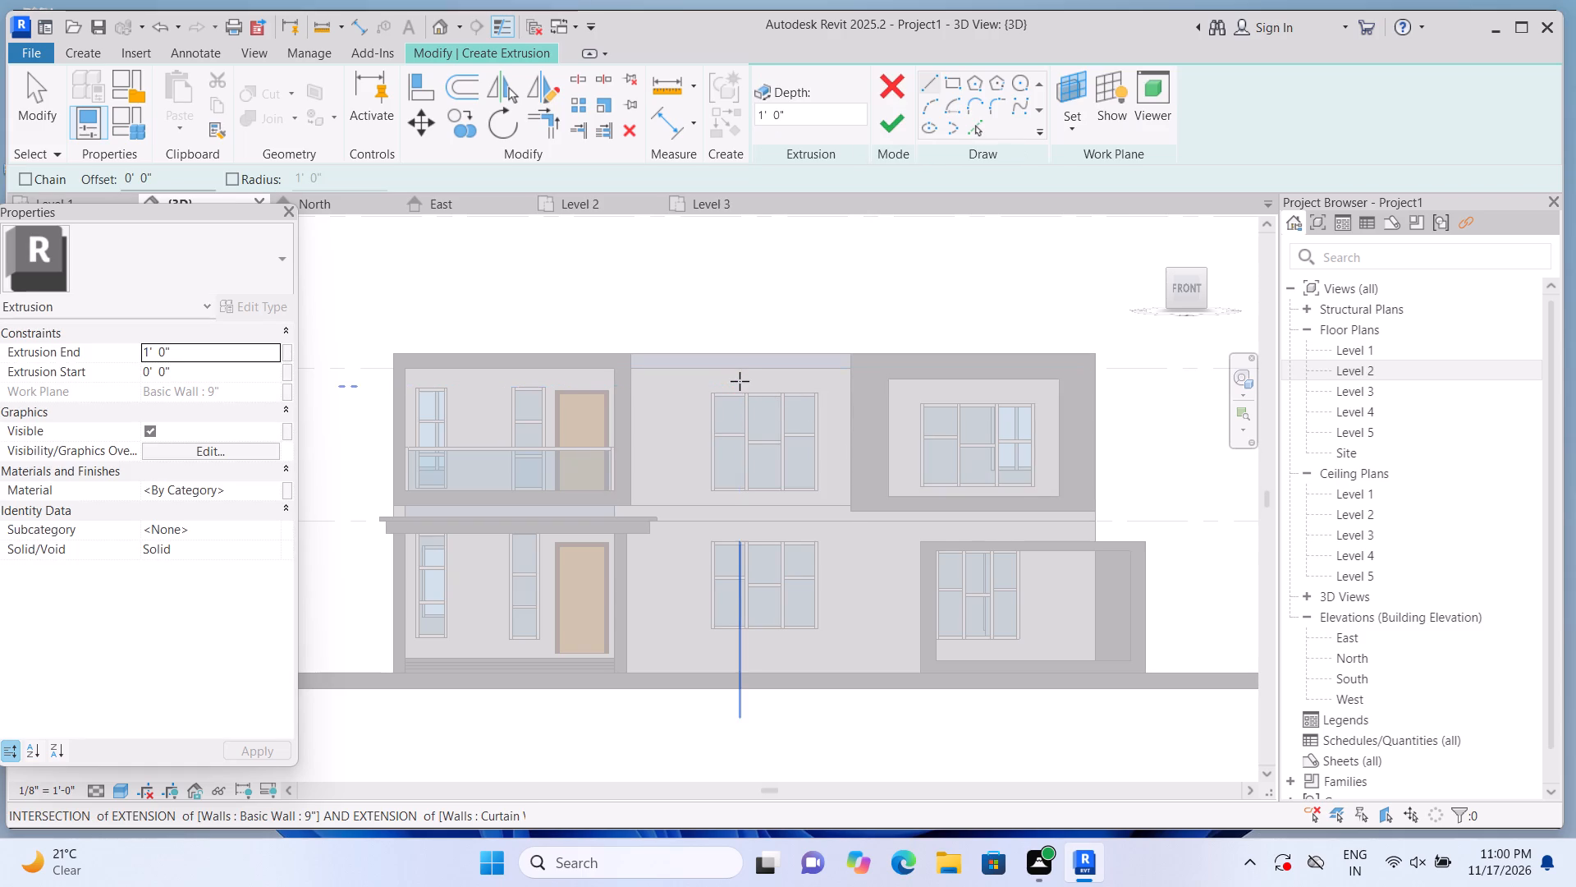
{"action": "scroll", "coordinate": [740, 381], "scroll_direction": "up", "scroll_amount": 1}
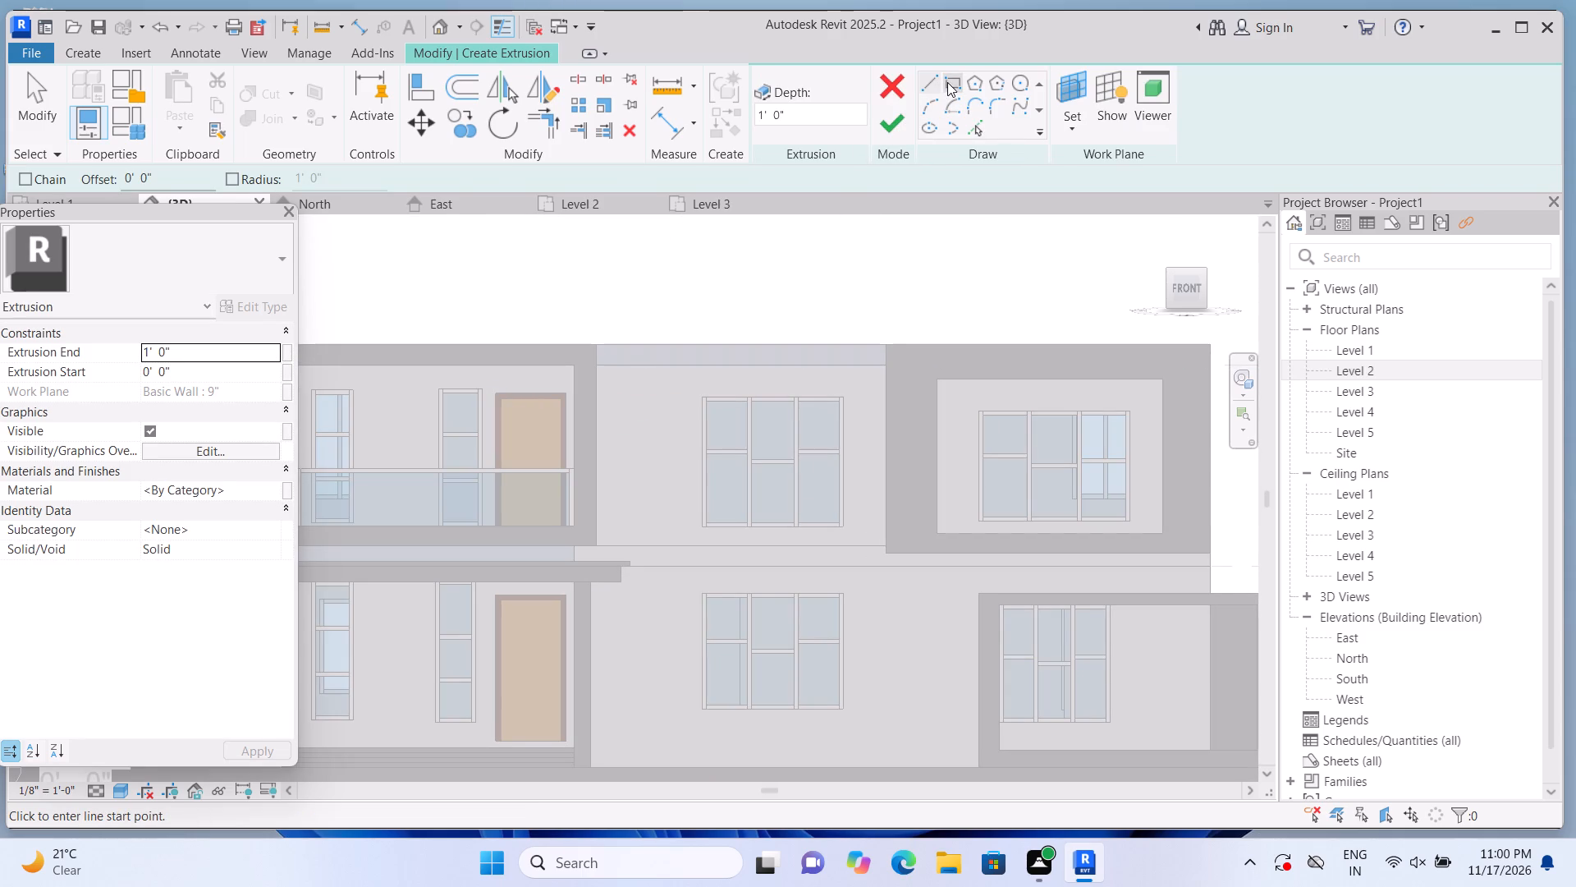
{"action": "left_click", "coordinate": [949, 82]}
{"action": "scroll", "coordinate": [857, 384], "scroll_direction": "up", "scroll_amount": 3}
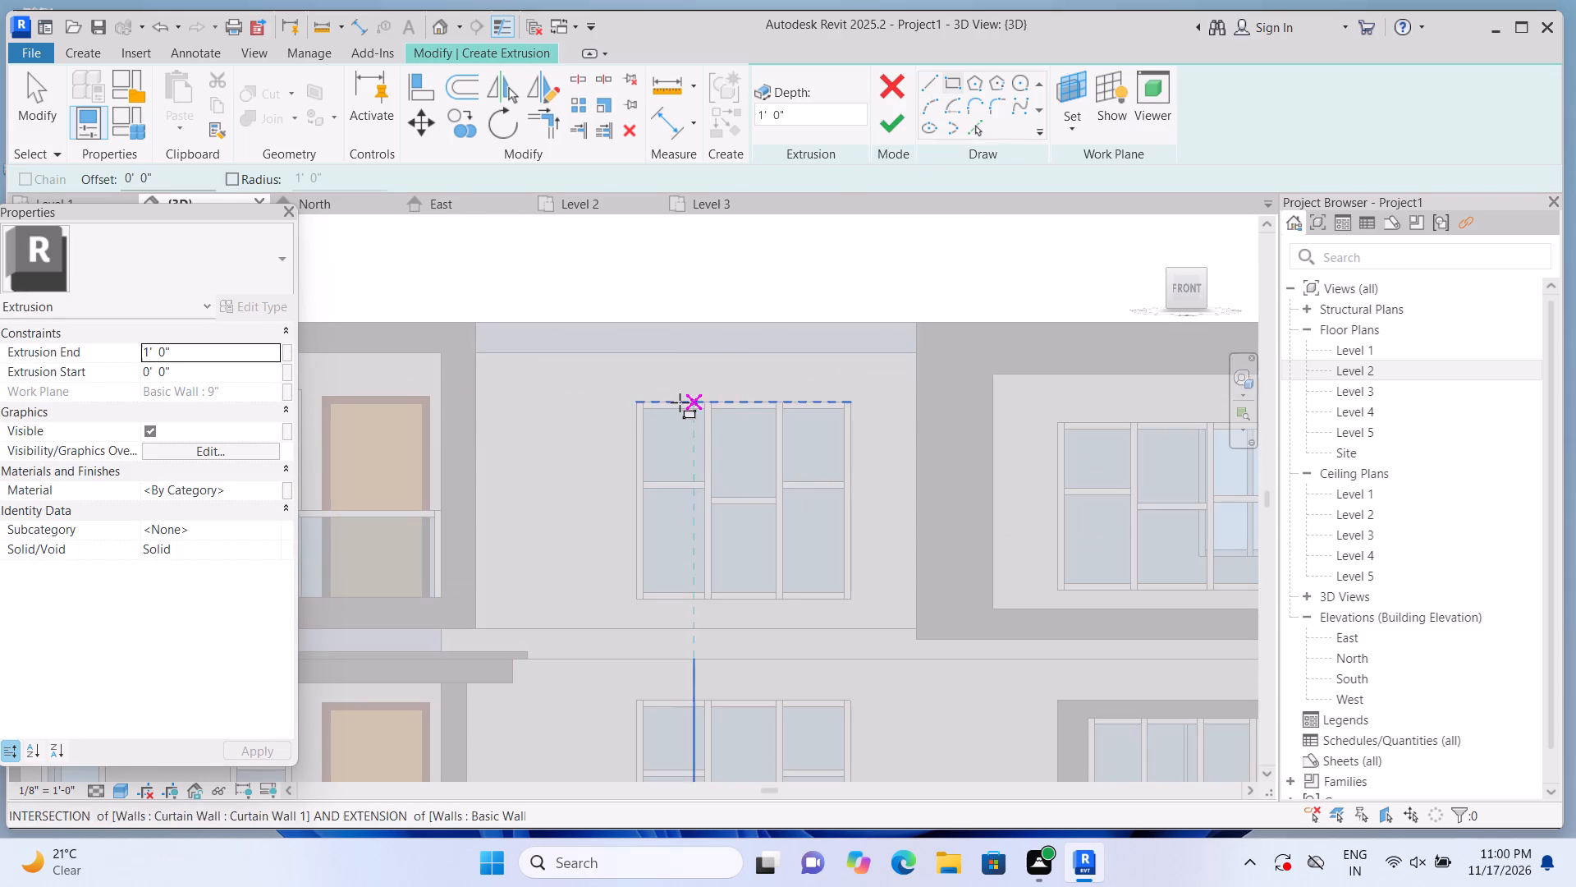
{"action": "left_click", "coordinate": [607, 404]}
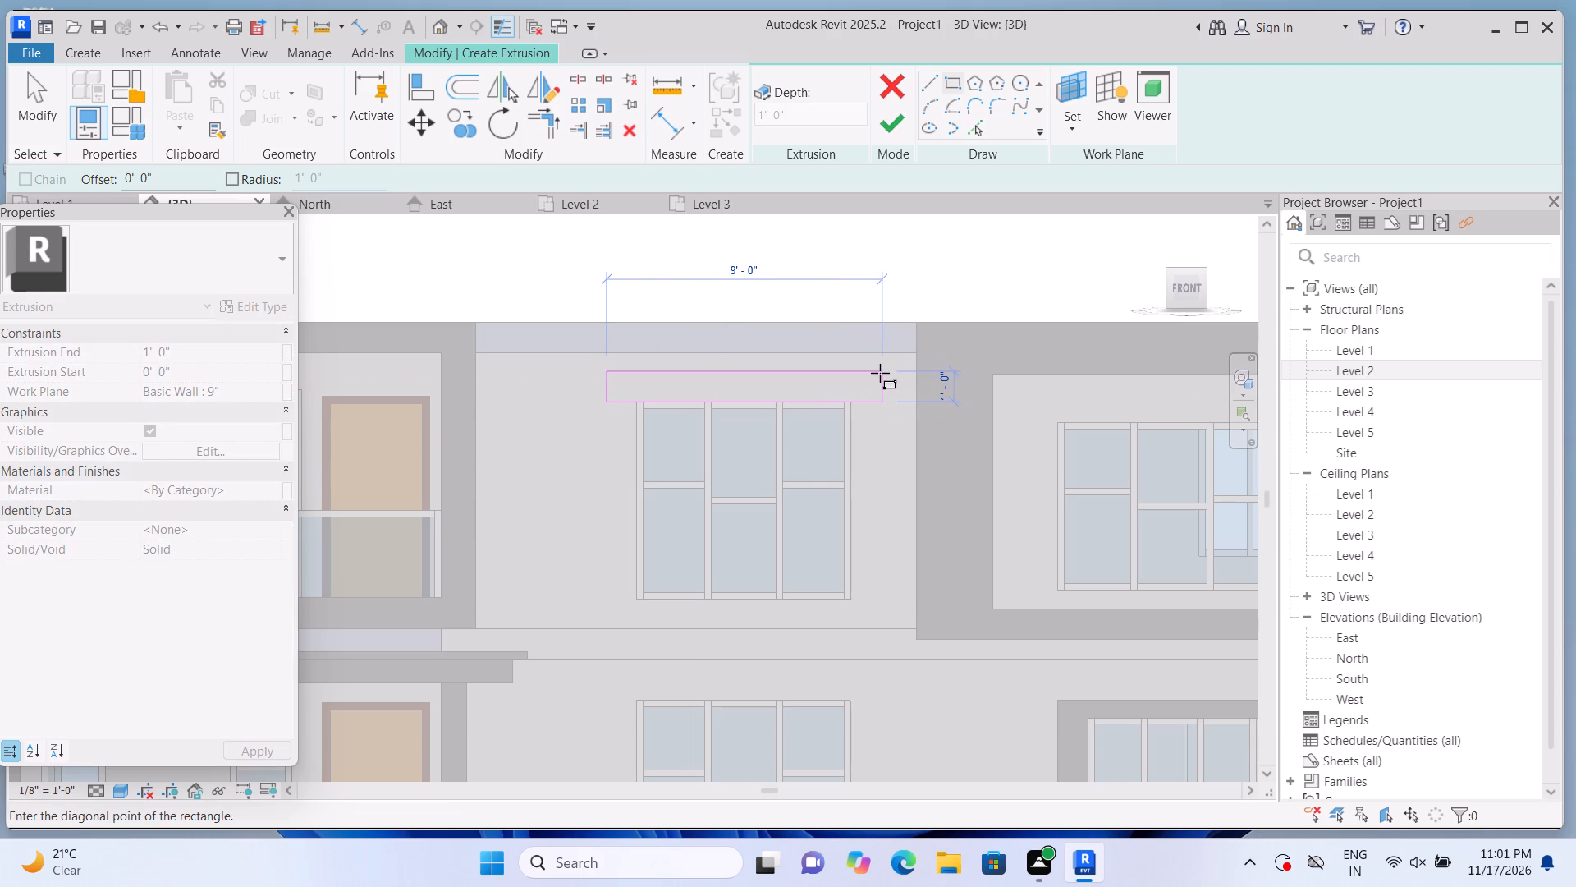
{"action": "scroll", "coordinate": [880, 382], "scroll_direction": "up", "scroll_amount": 4}
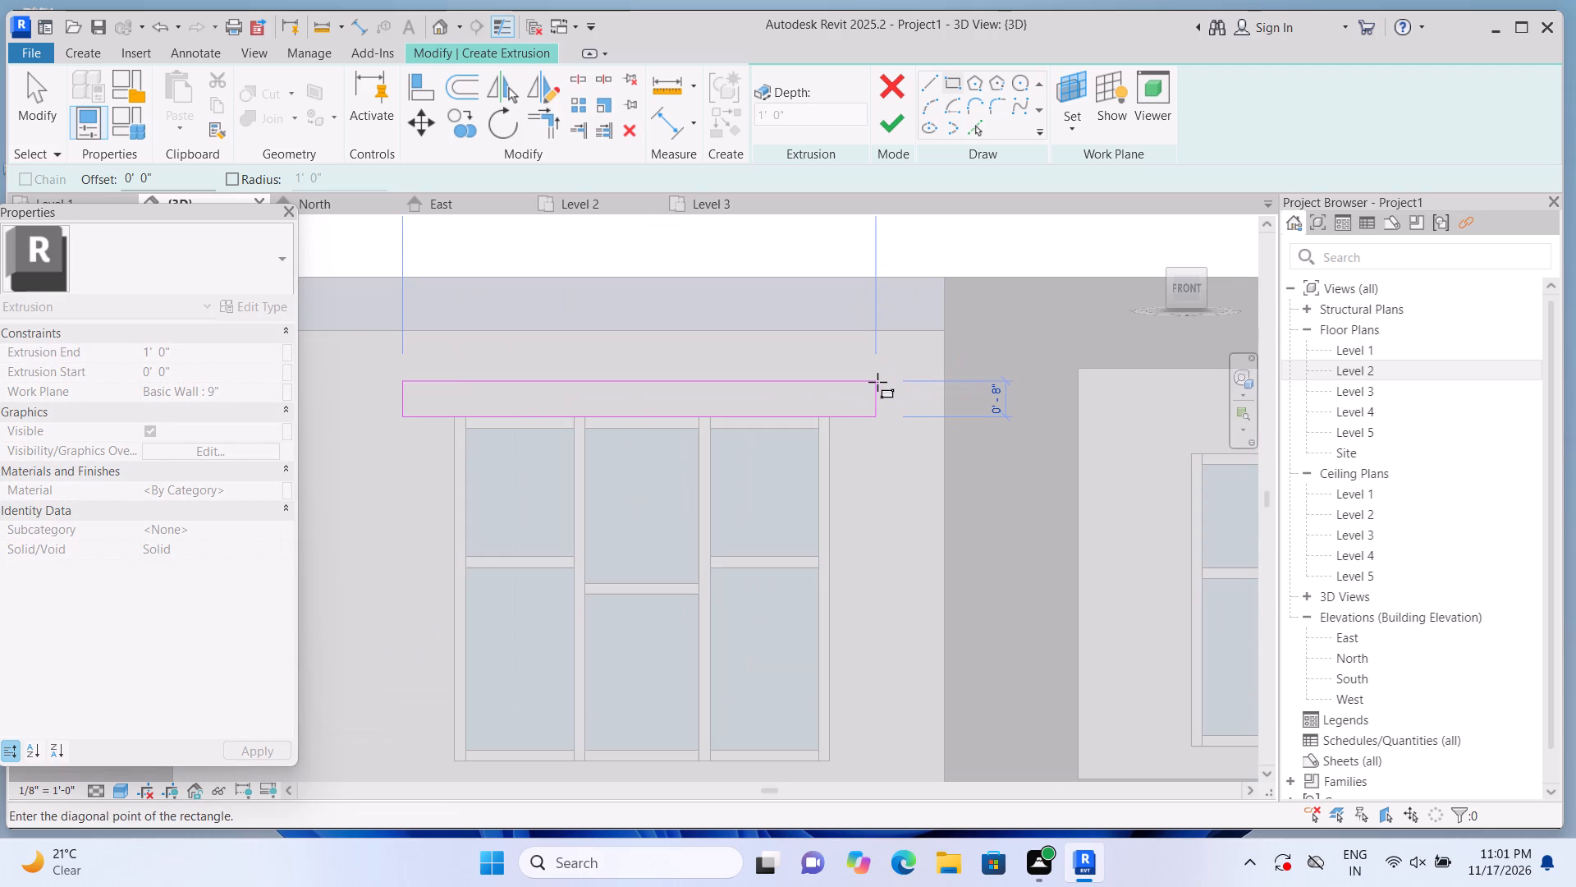
{"action": "left_click", "coordinate": [877, 382]}
{"action": "left_click", "coordinate": [890, 130]}
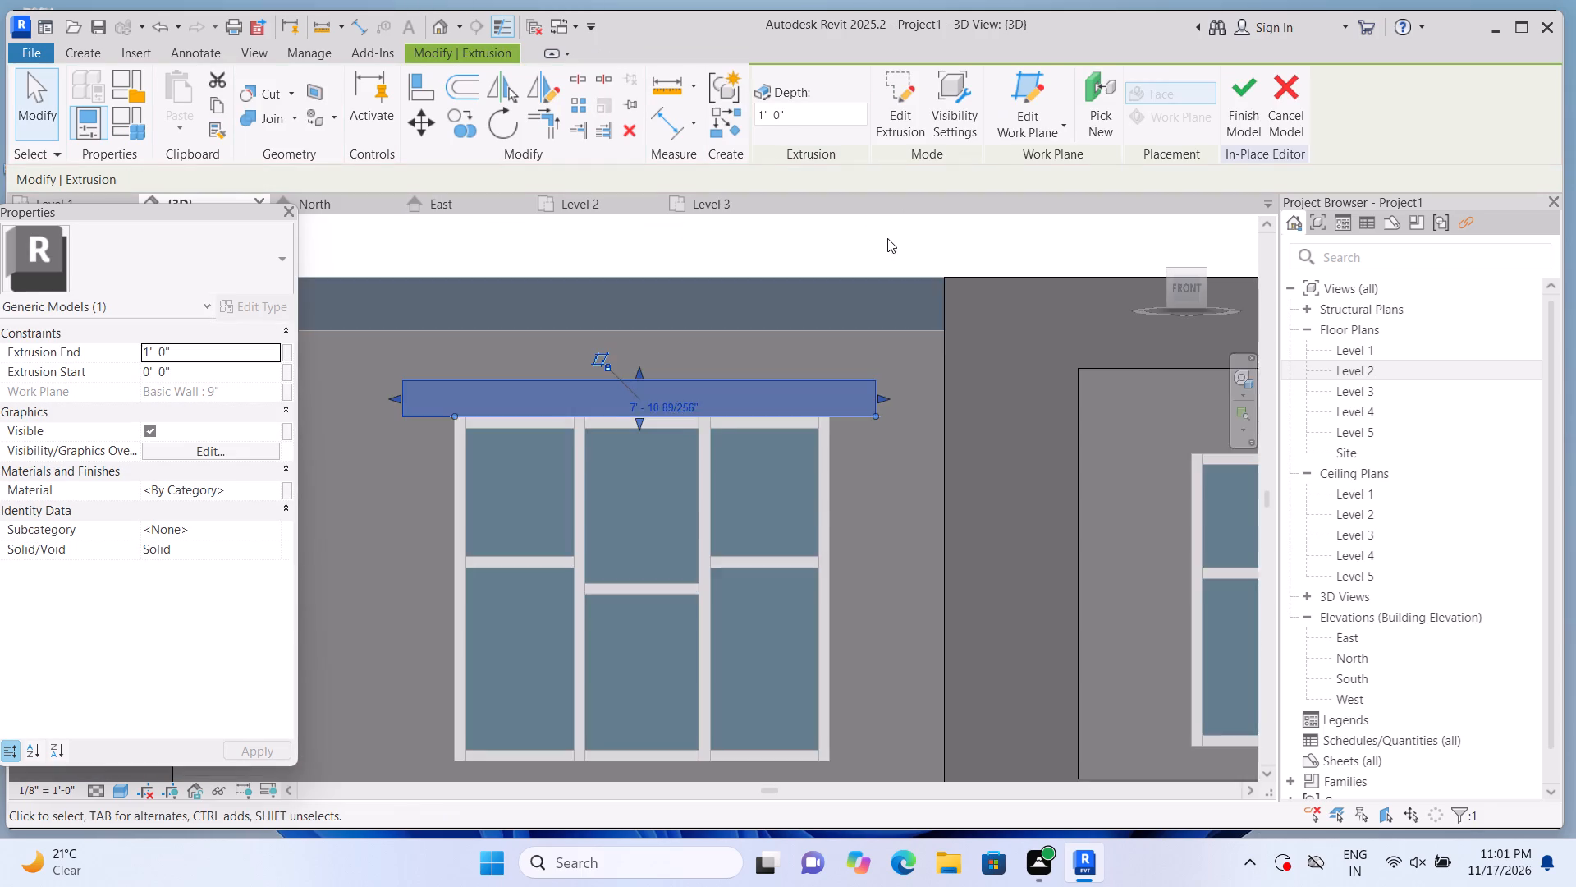
{"action": "scroll", "coordinate": [886, 240], "scroll_direction": "down", "scroll_amount": 6}
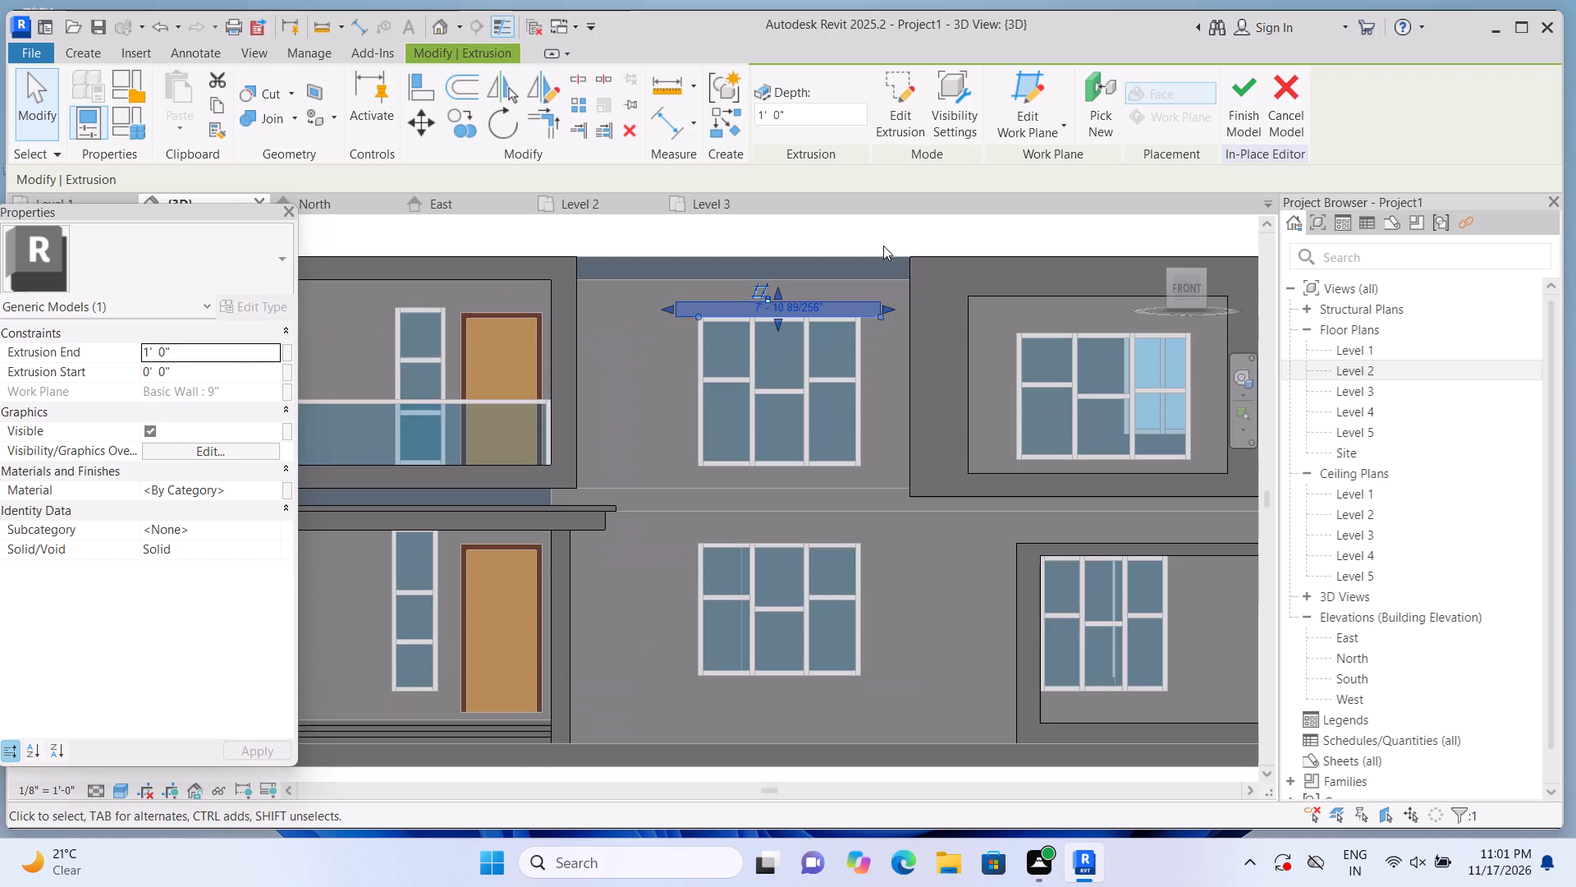
{"action": "left_click", "coordinate": [850, 227]}
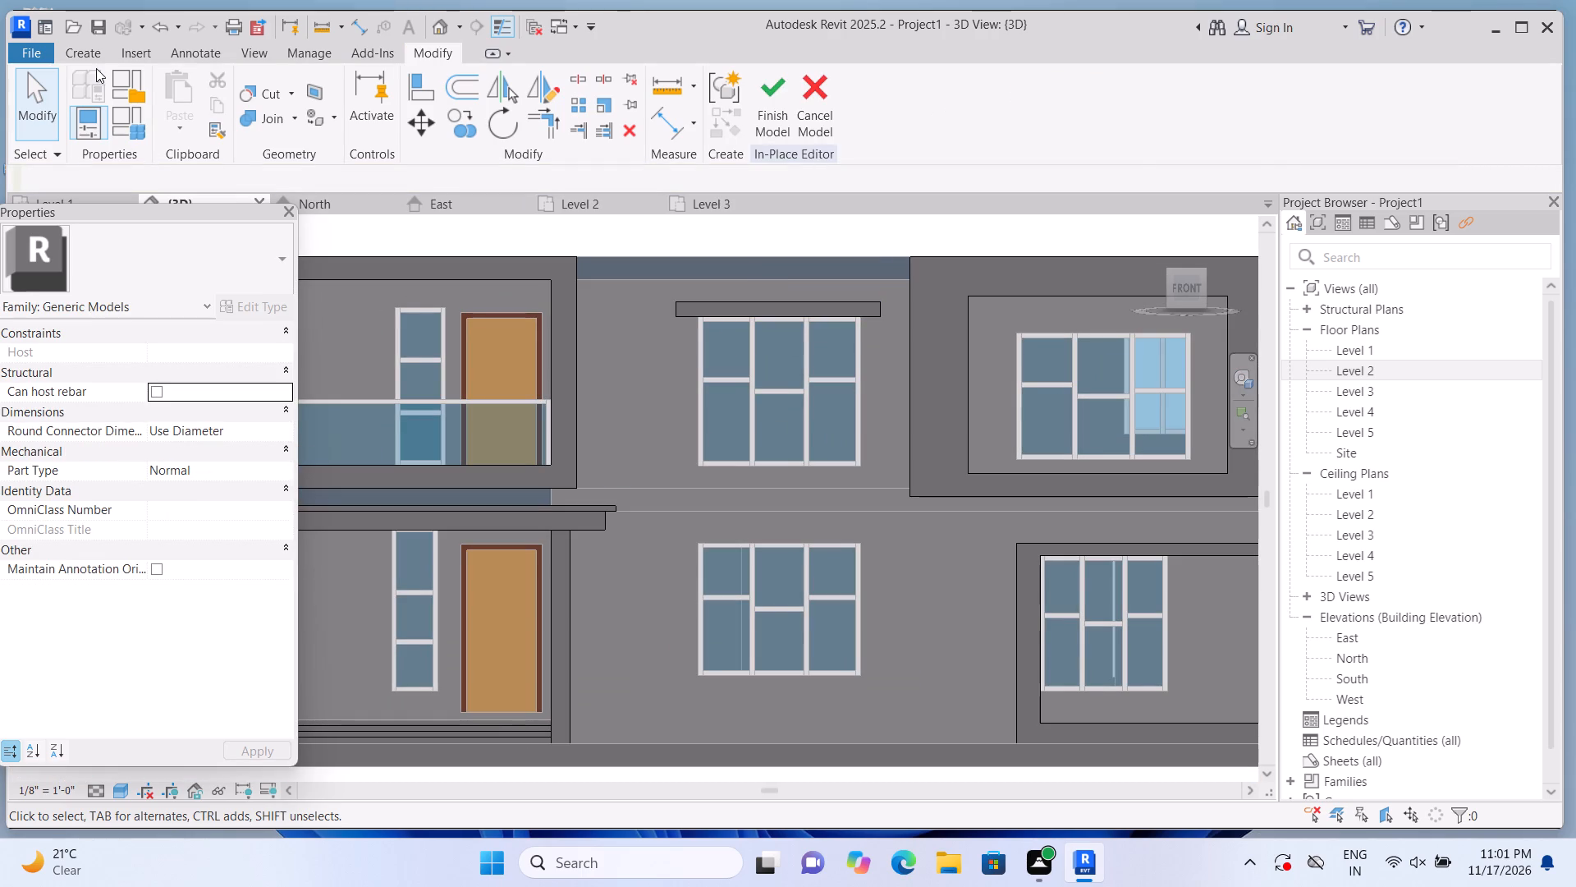
Extrude a narrow vertical strip 1' 0" deep on the wall face, about 18'-4" tall, from the upper window's top-left corner to Level 1.
{"action": "left_click", "coordinate": [94, 54]}
{"action": "left_click", "coordinate": [173, 92]}
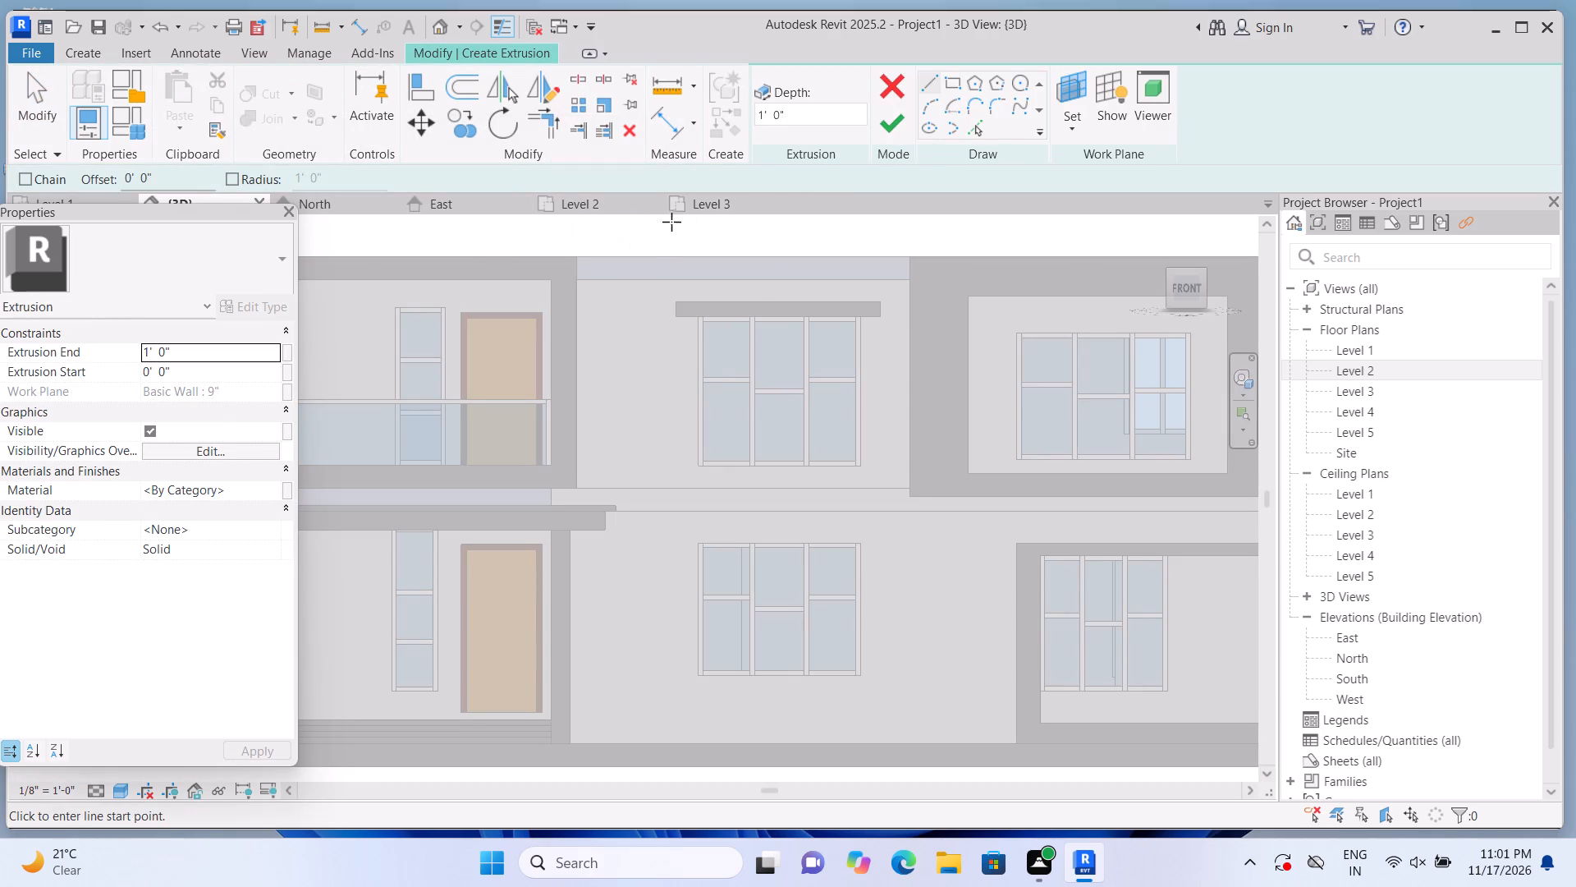
{"action": "left_click", "coordinate": [1075, 128]}
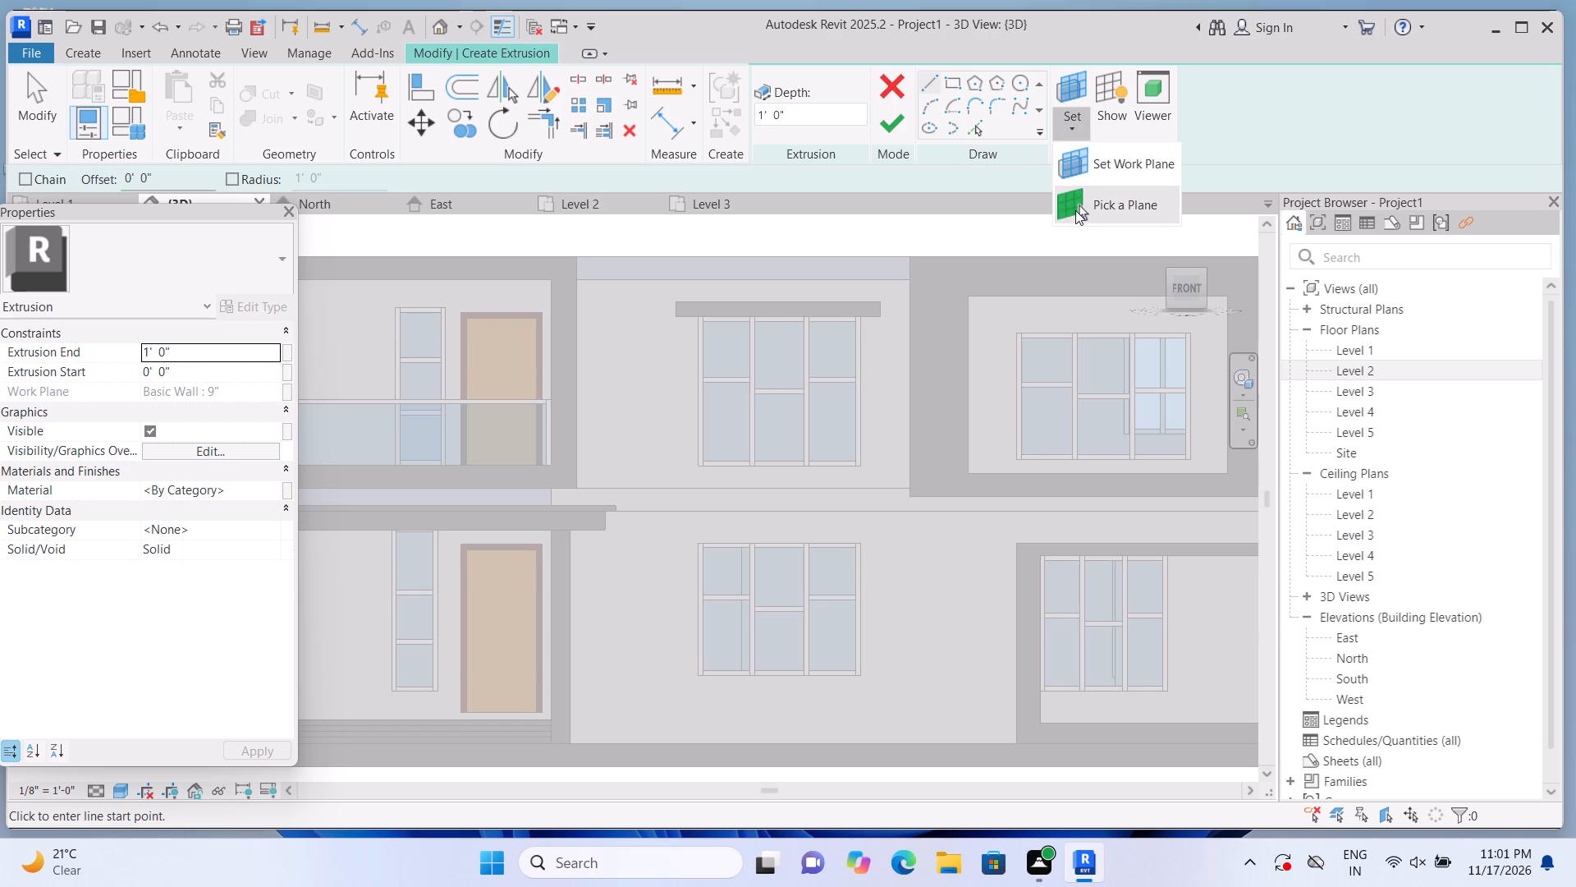
{"action": "left_click", "coordinate": [1075, 210]}
{"action": "left_click", "coordinate": [880, 369]}
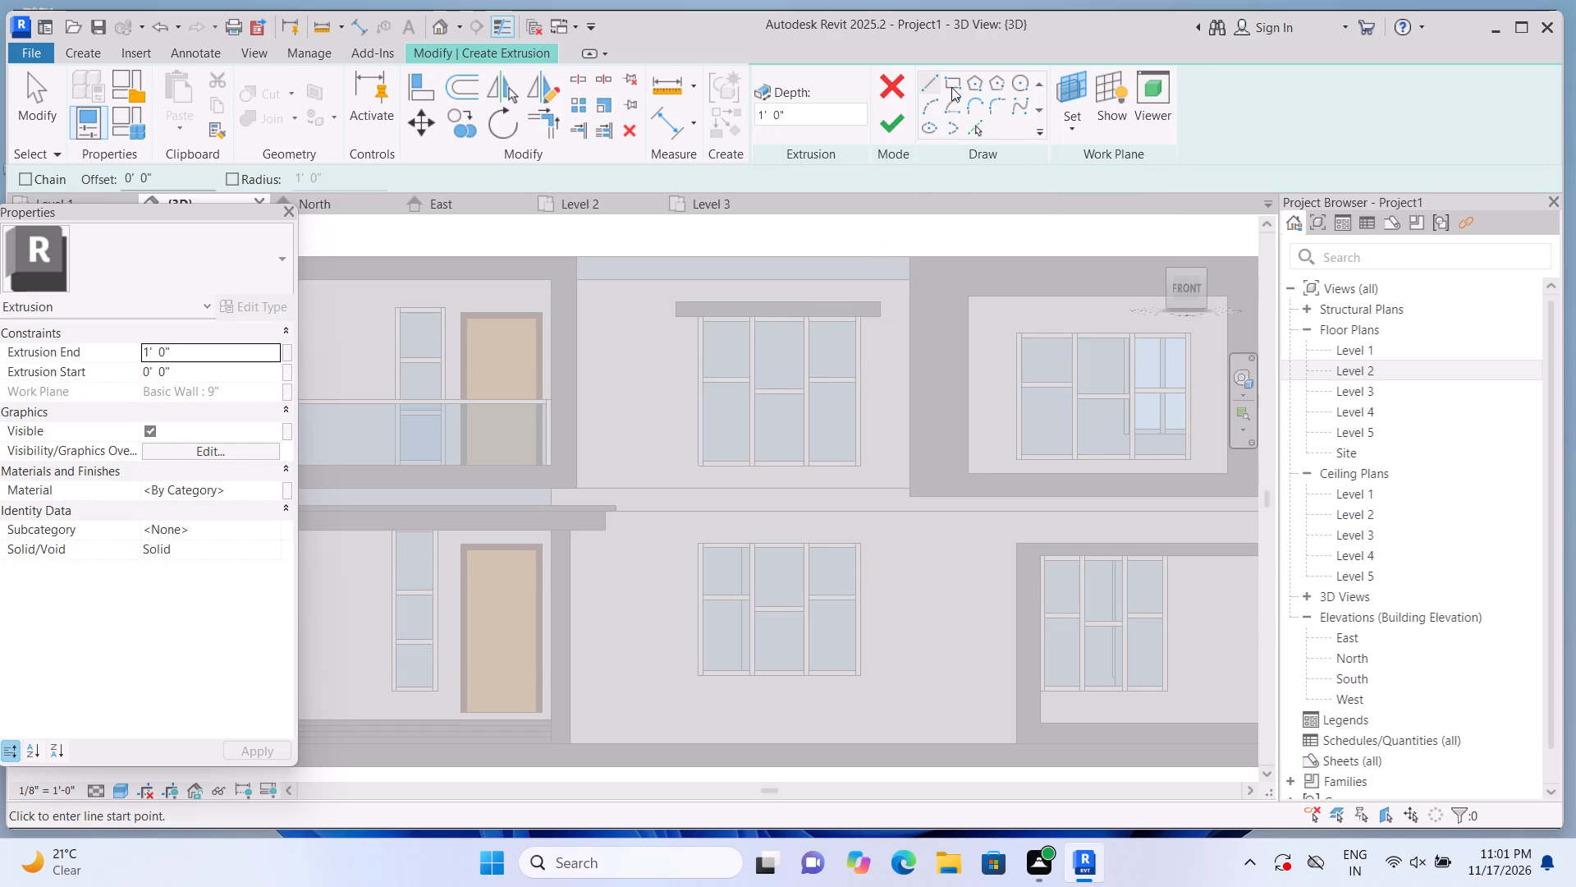
{"action": "left_click", "coordinate": [946, 85]}
{"action": "scroll", "coordinate": [612, 414], "scroll_direction": "up", "scroll_amount": 2}
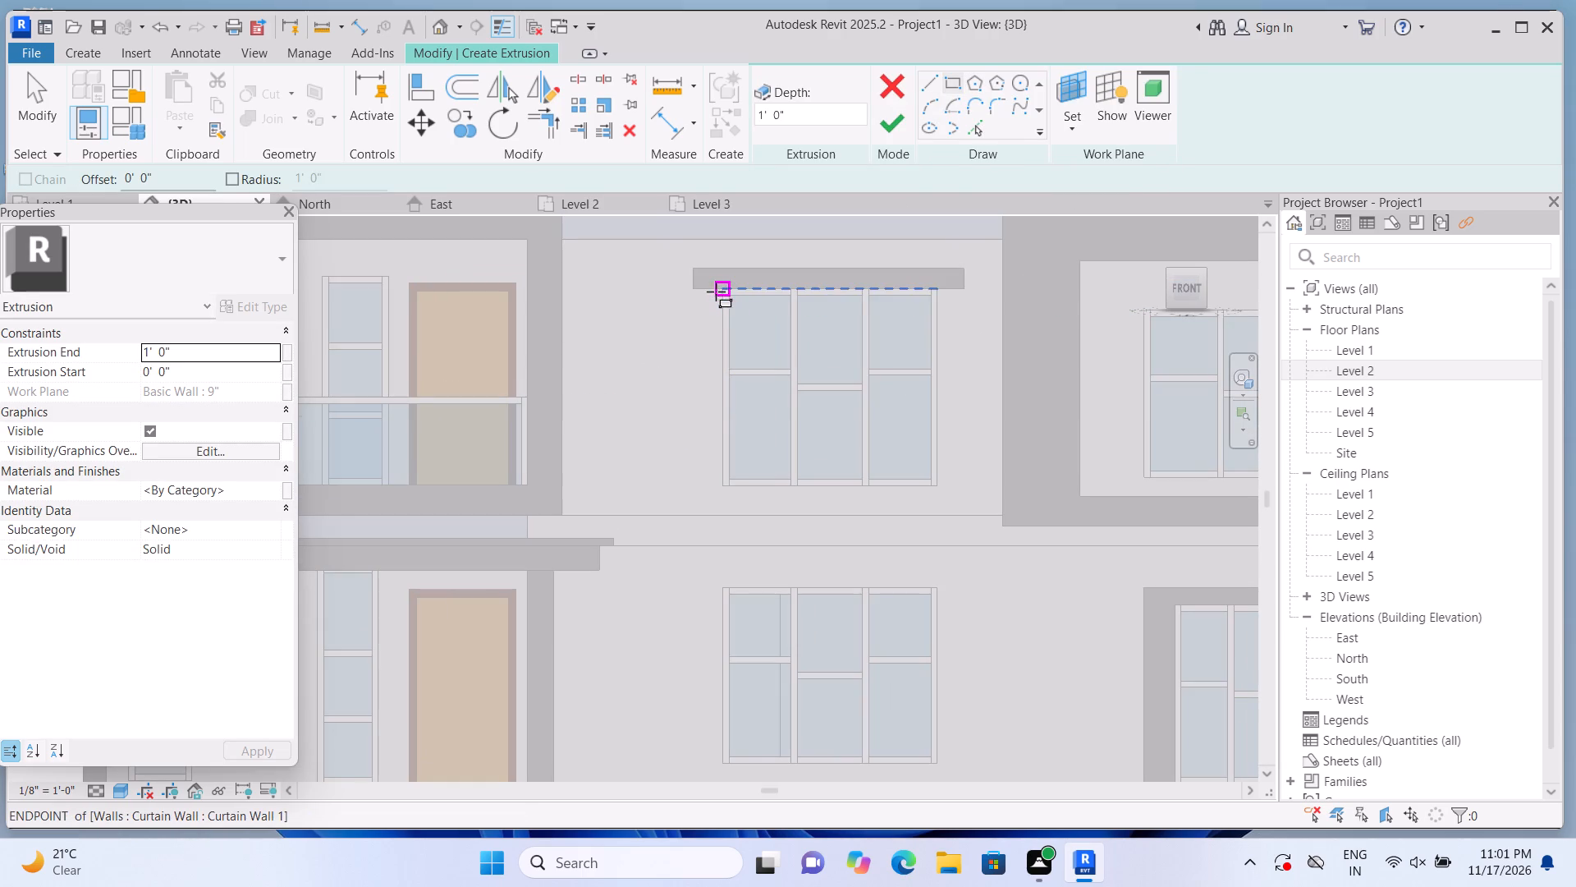
{"action": "left_click", "coordinate": [716, 292]}
{"action": "scroll", "coordinate": [599, 476], "scroll_direction": "down", "scroll_amount": 4}
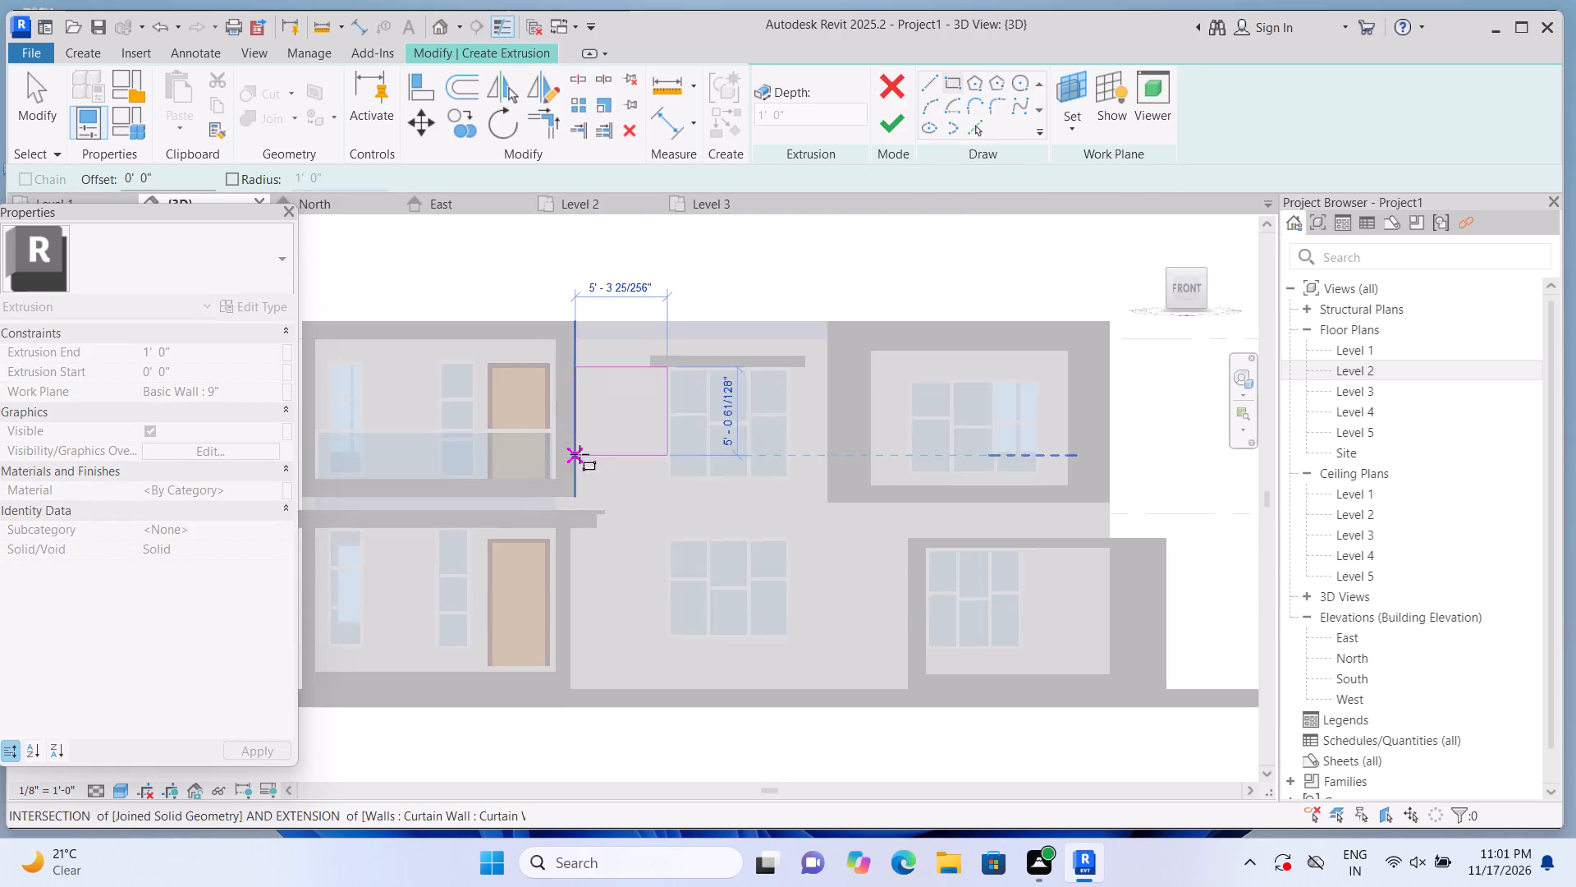
{"action": "scroll", "coordinate": [580, 454], "scroll_direction": "down", "scroll_amount": 3}
{"action": "scroll", "coordinate": [589, 672], "scroll_direction": "up", "scroll_amount": 6}
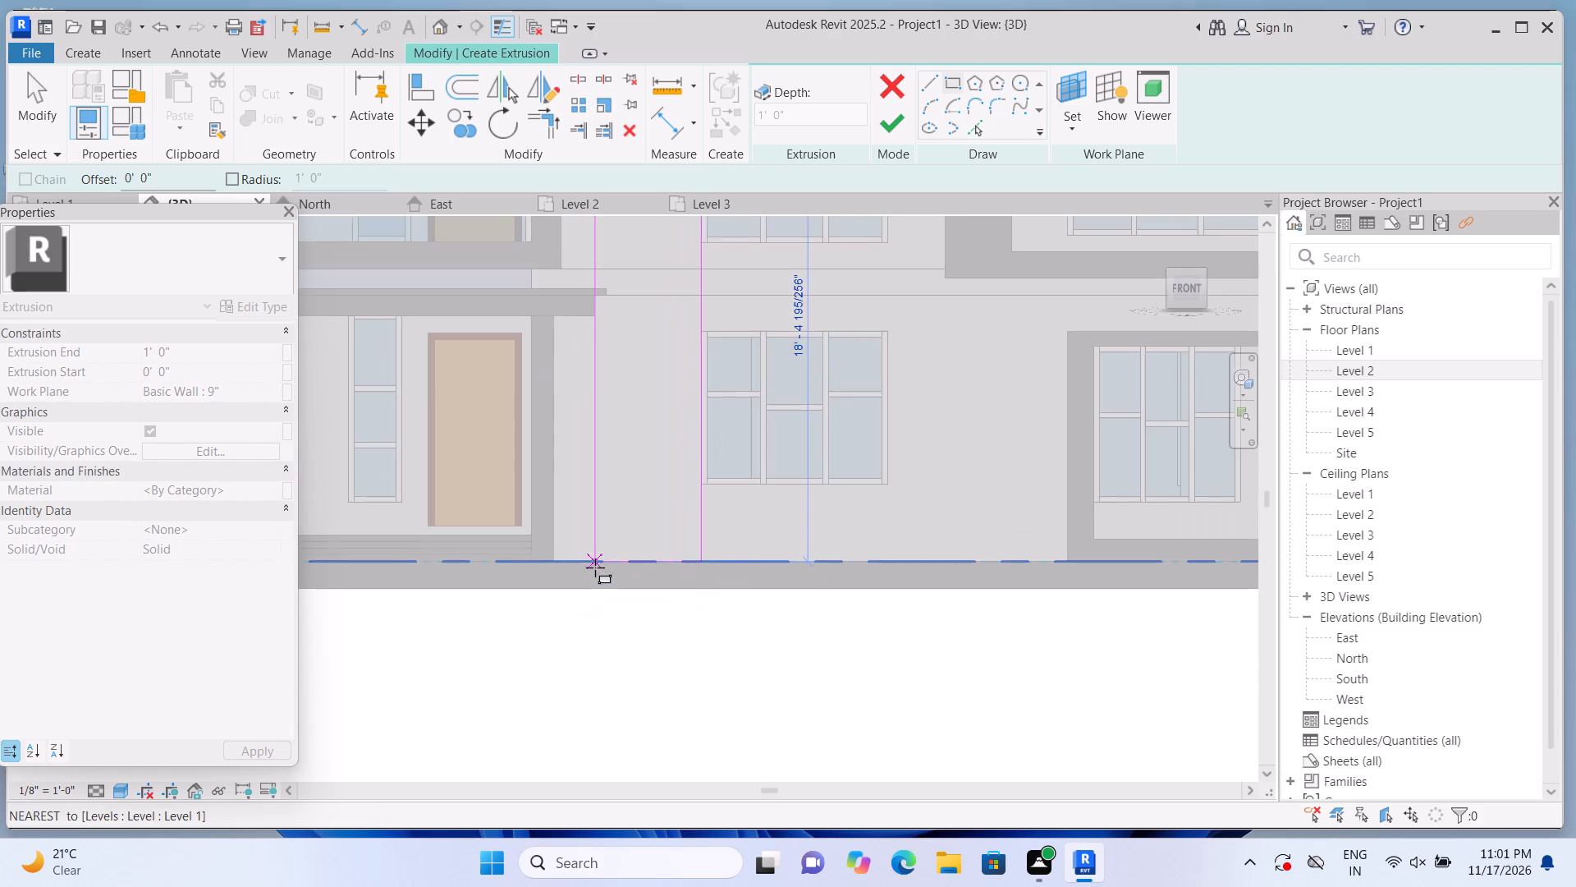
{"action": "left_click", "coordinate": [673, 557]}
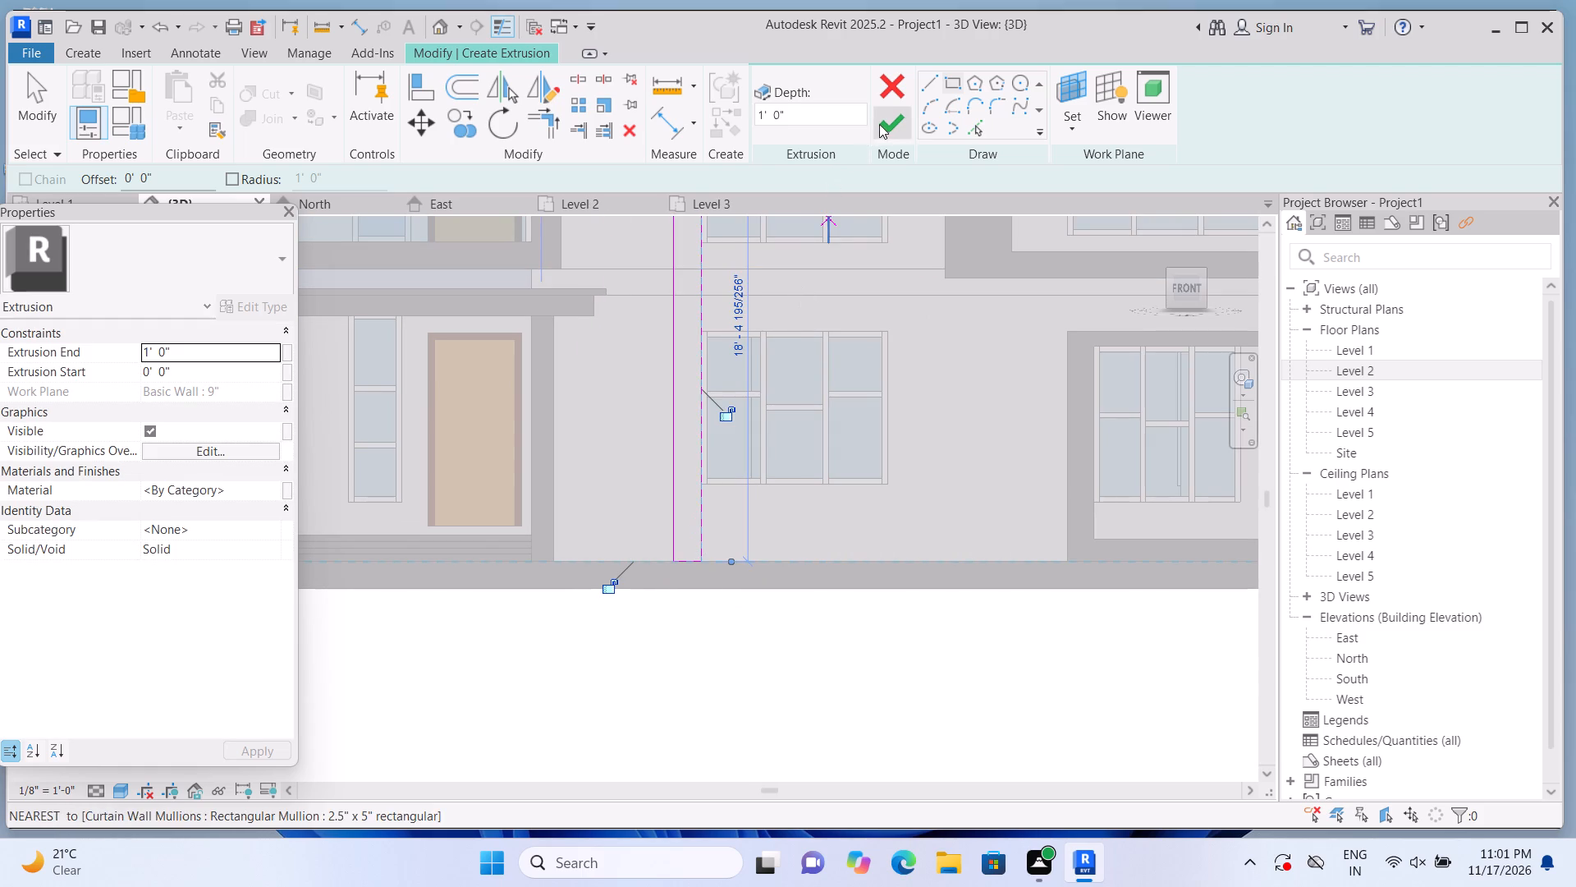
{"action": "left_click", "coordinate": [880, 124]}
Extend the left end of the horizontal band above the window to the outer edge of the left vertical strip.
{"action": "scroll", "coordinate": [708, 623], "scroll_direction": "down", "scroll_amount": 6}
{"action": "scroll", "coordinate": [689, 398], "scroll_direction": "up", "scroll_amount": 7}
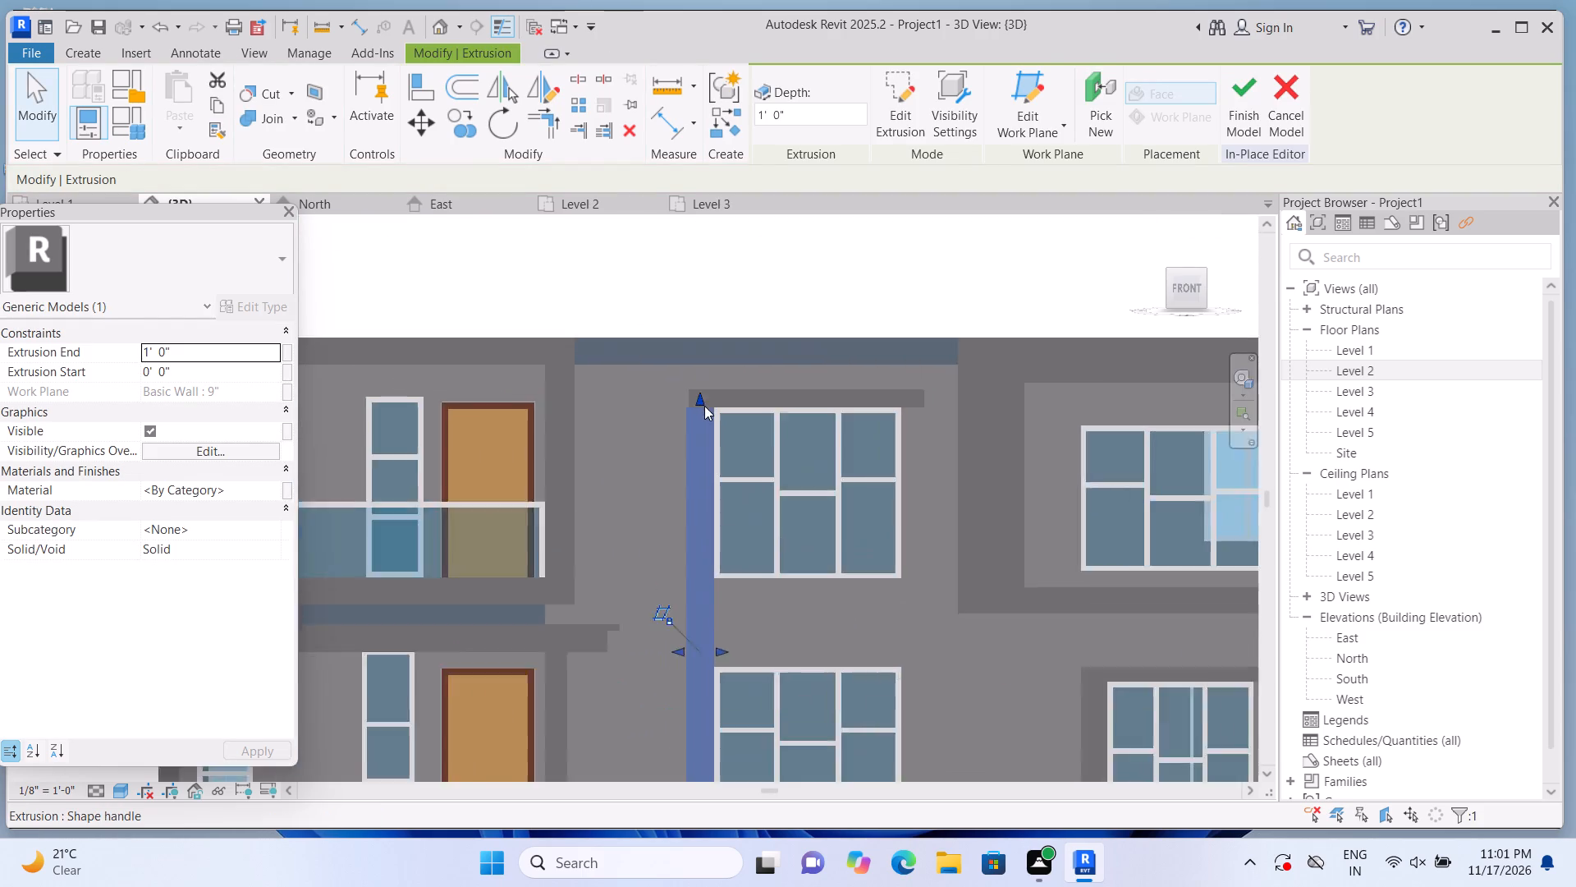
{"action": "scroll", "coordinate": [704, 406], "scroll_direction": "up", "scroll_amount": 7}
{"action": "left_click", "coordinate": [699, 374]}
{"action": "scroll", "coordinate": [683, 391], "scroll_direction": "up", "scroll_amount": 3}
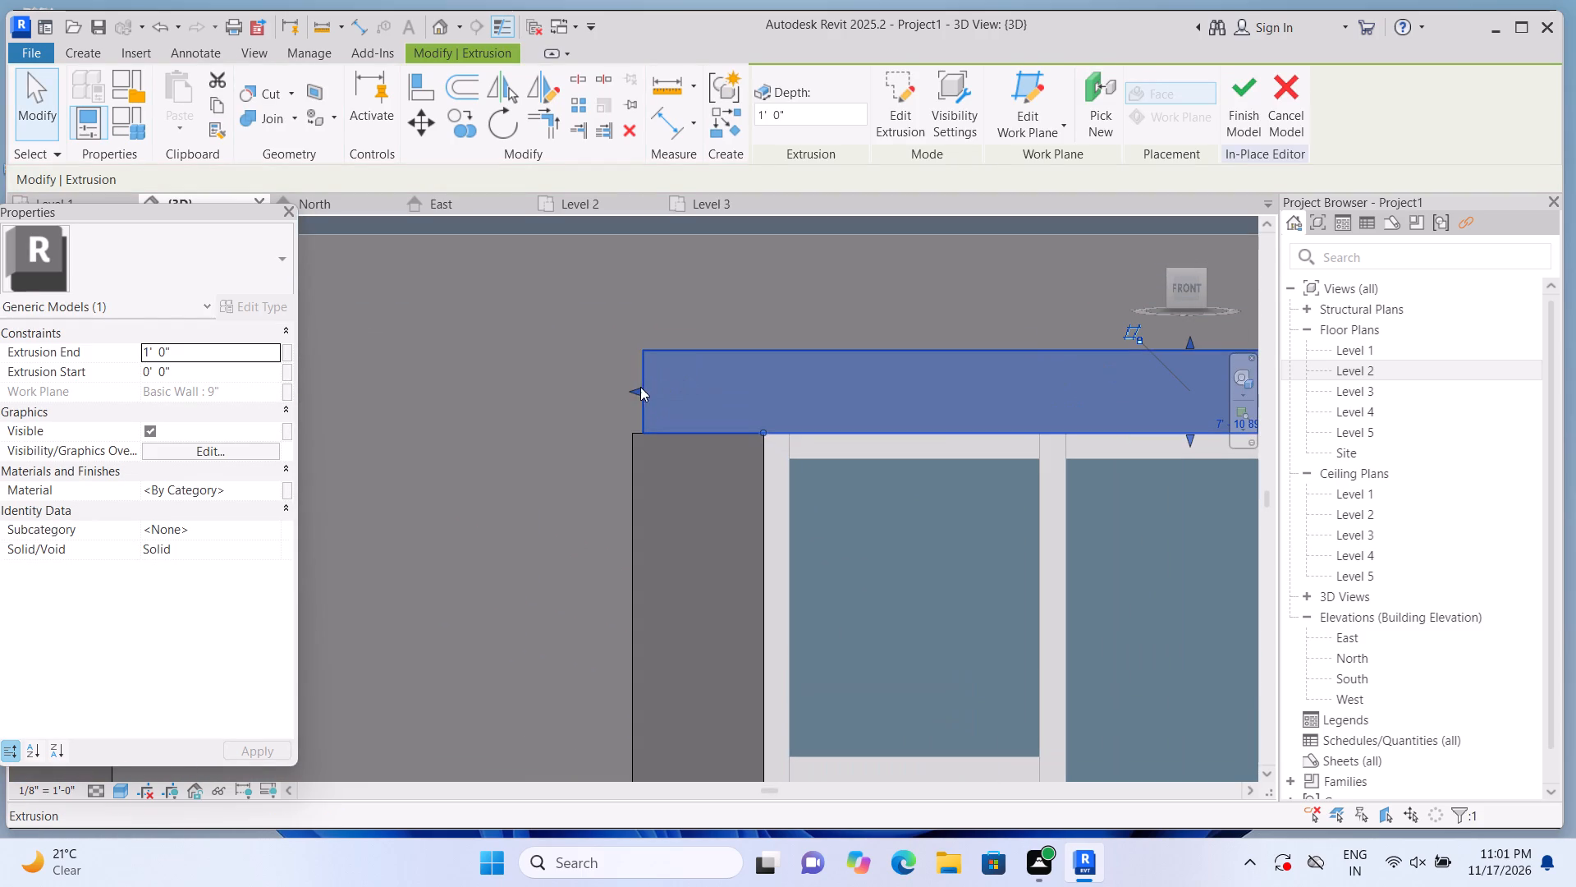
{"action": "left_click", "coordinate": [635, 385]}
{"action": "scroll", "coordinate": [639, 360], "scroll_direction": "down", "scroll_amount": 9}
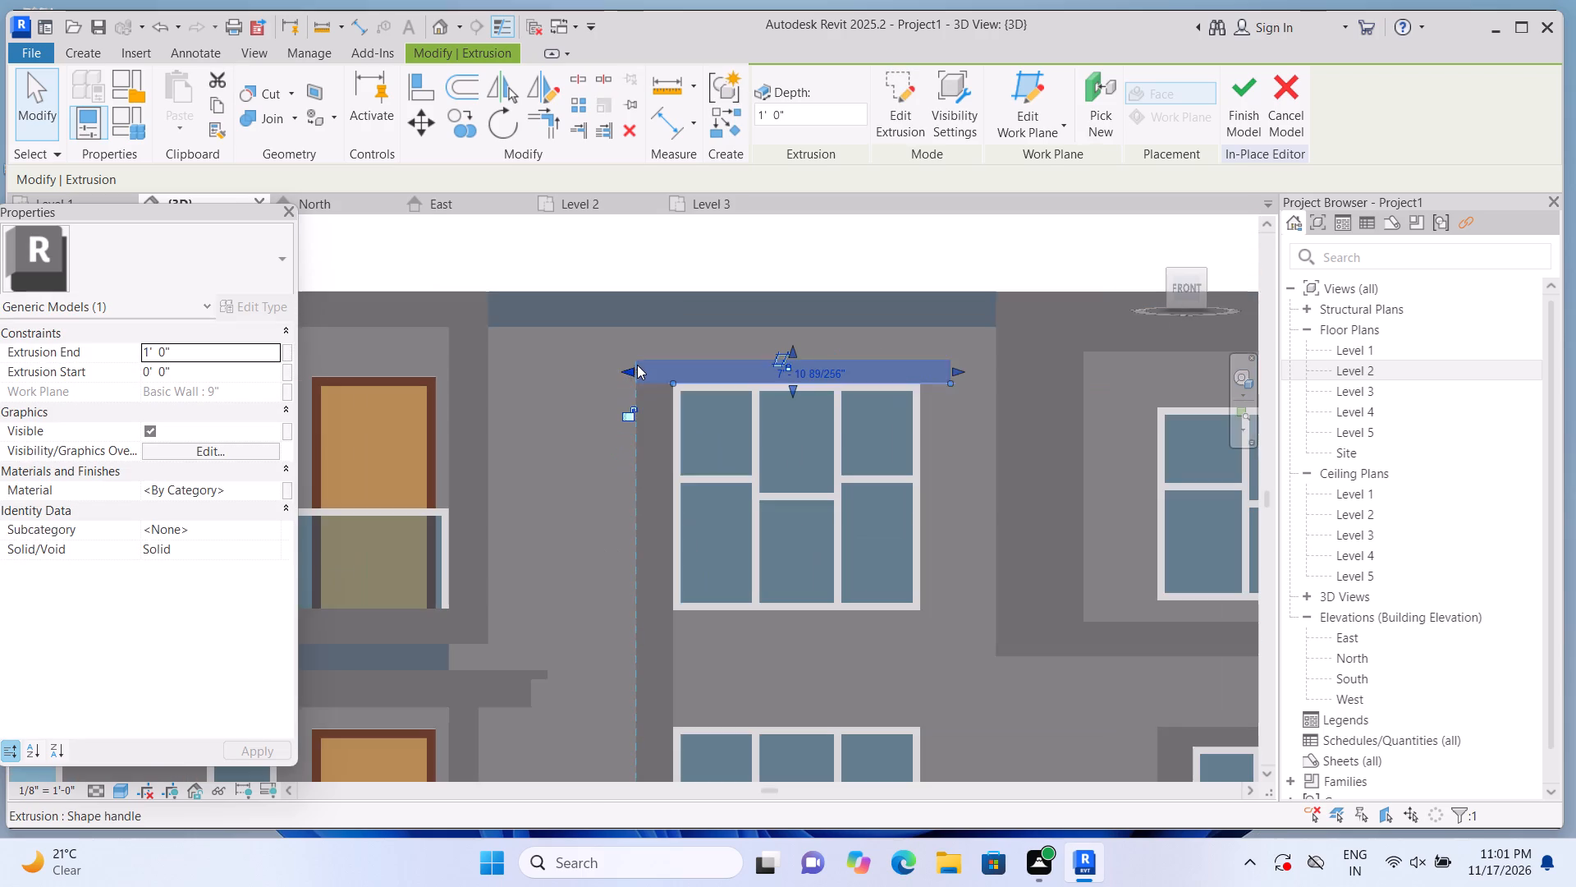
{"action": "left_click", "coordinate": [683, 269]}
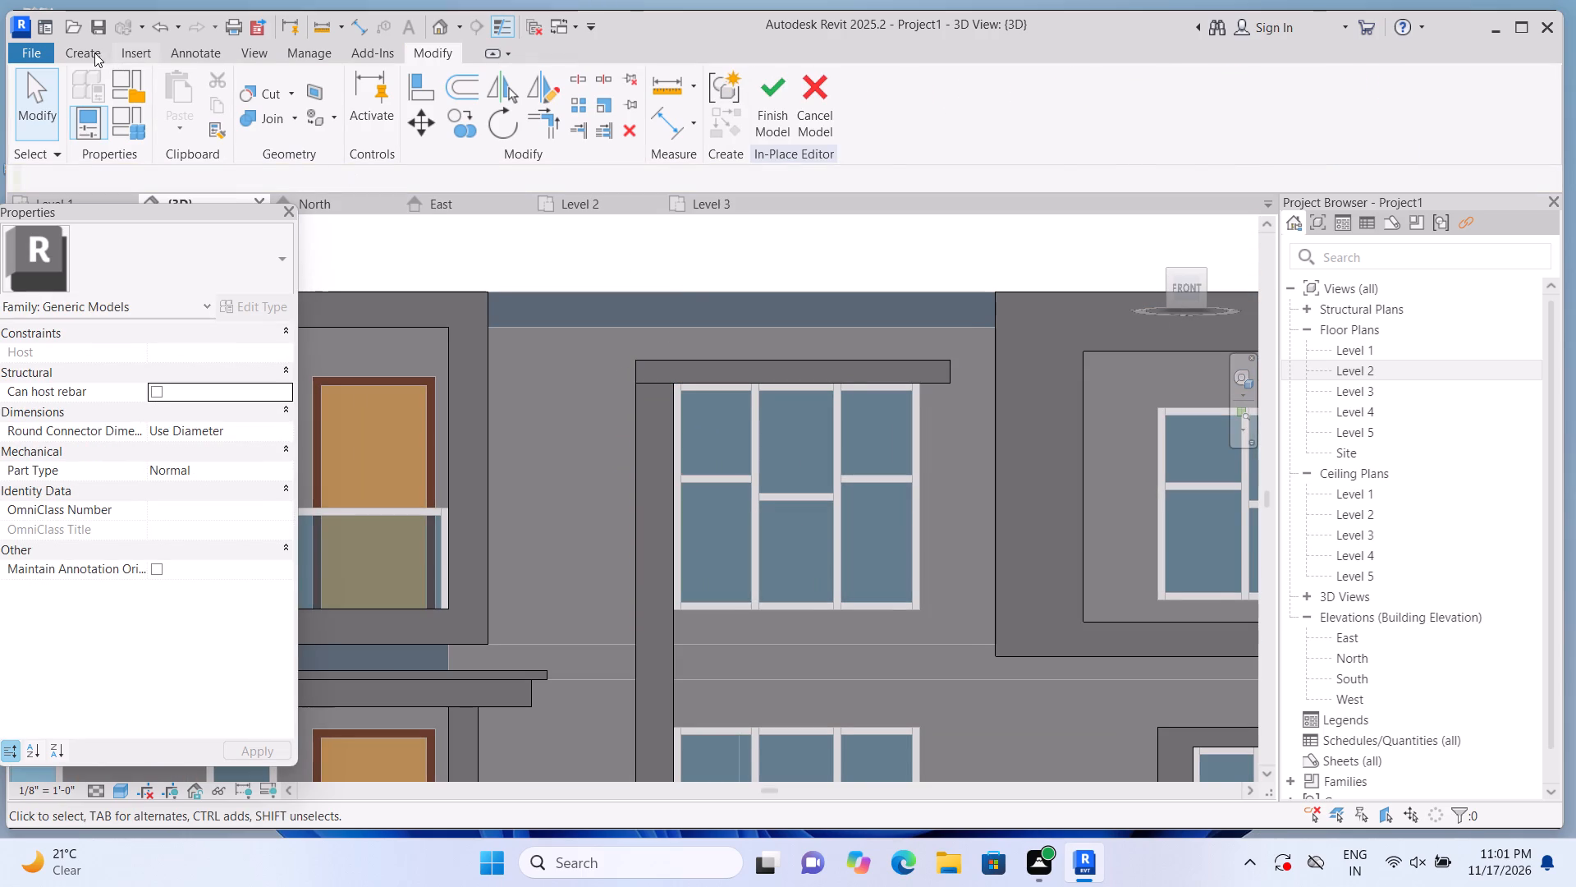
Extrude a matching vertical strip 1' 0" deep on the wall face, about 18'-4" tall, from the upper window's top-right corner to Level 1.
{"action": "left_click", "coordinate": [94, 53]}
{"action": "left_click", "coordinate": [176, 85]}
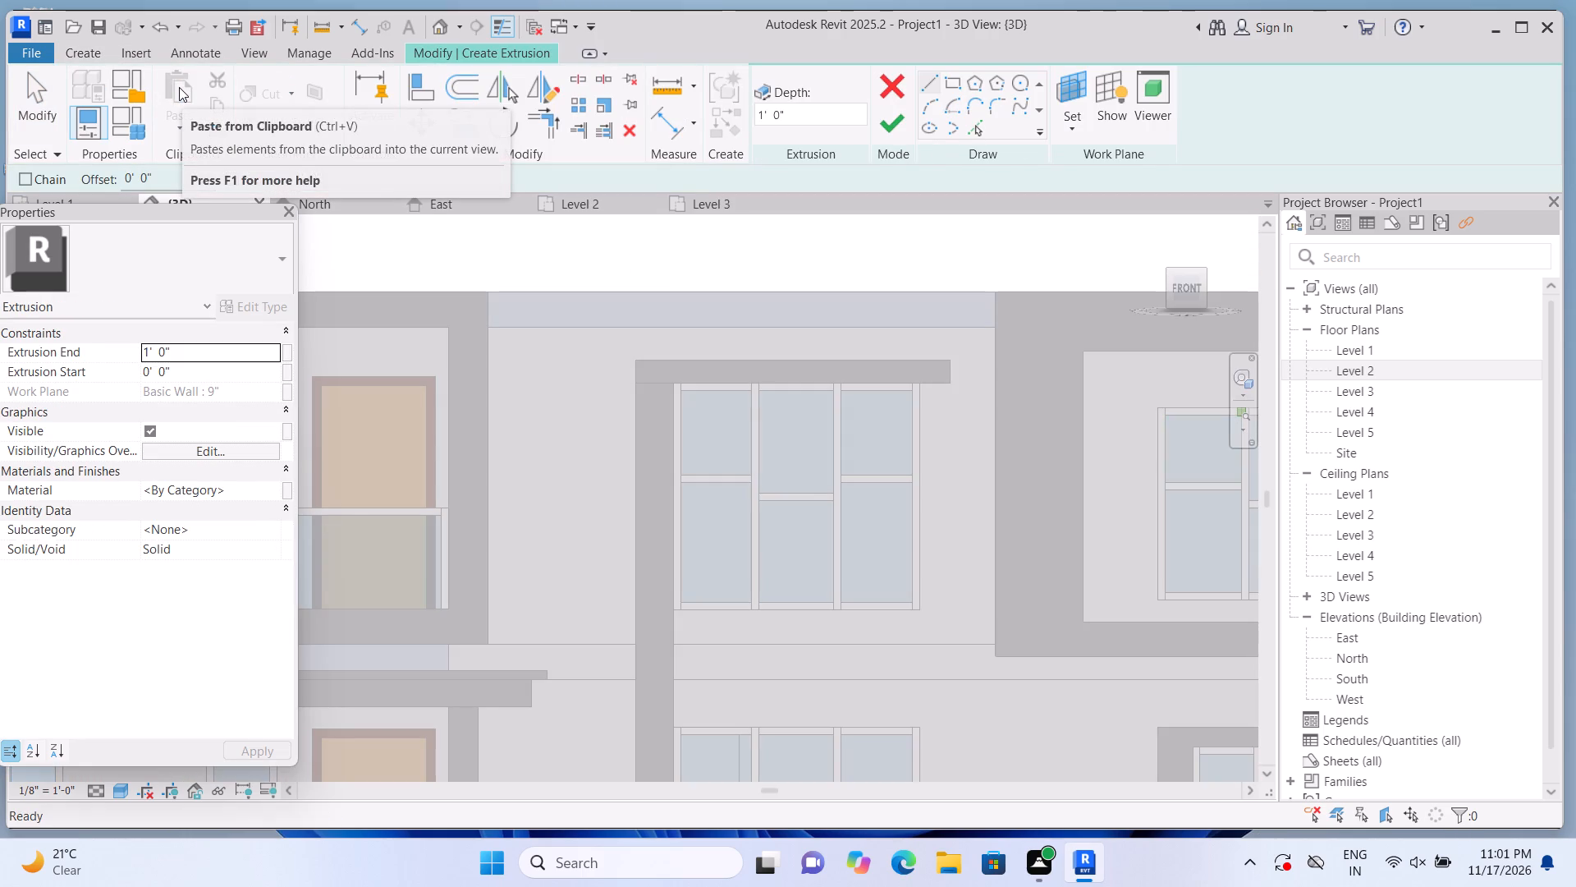
{"action": "scroll", "coordinate": [179, 90], "scroll_direction": "down", "scroll_amount": 3}
{"action": "scroll", "coordinate": [790, 198], "scroll_direction": "down", "scroll_amount": 1}
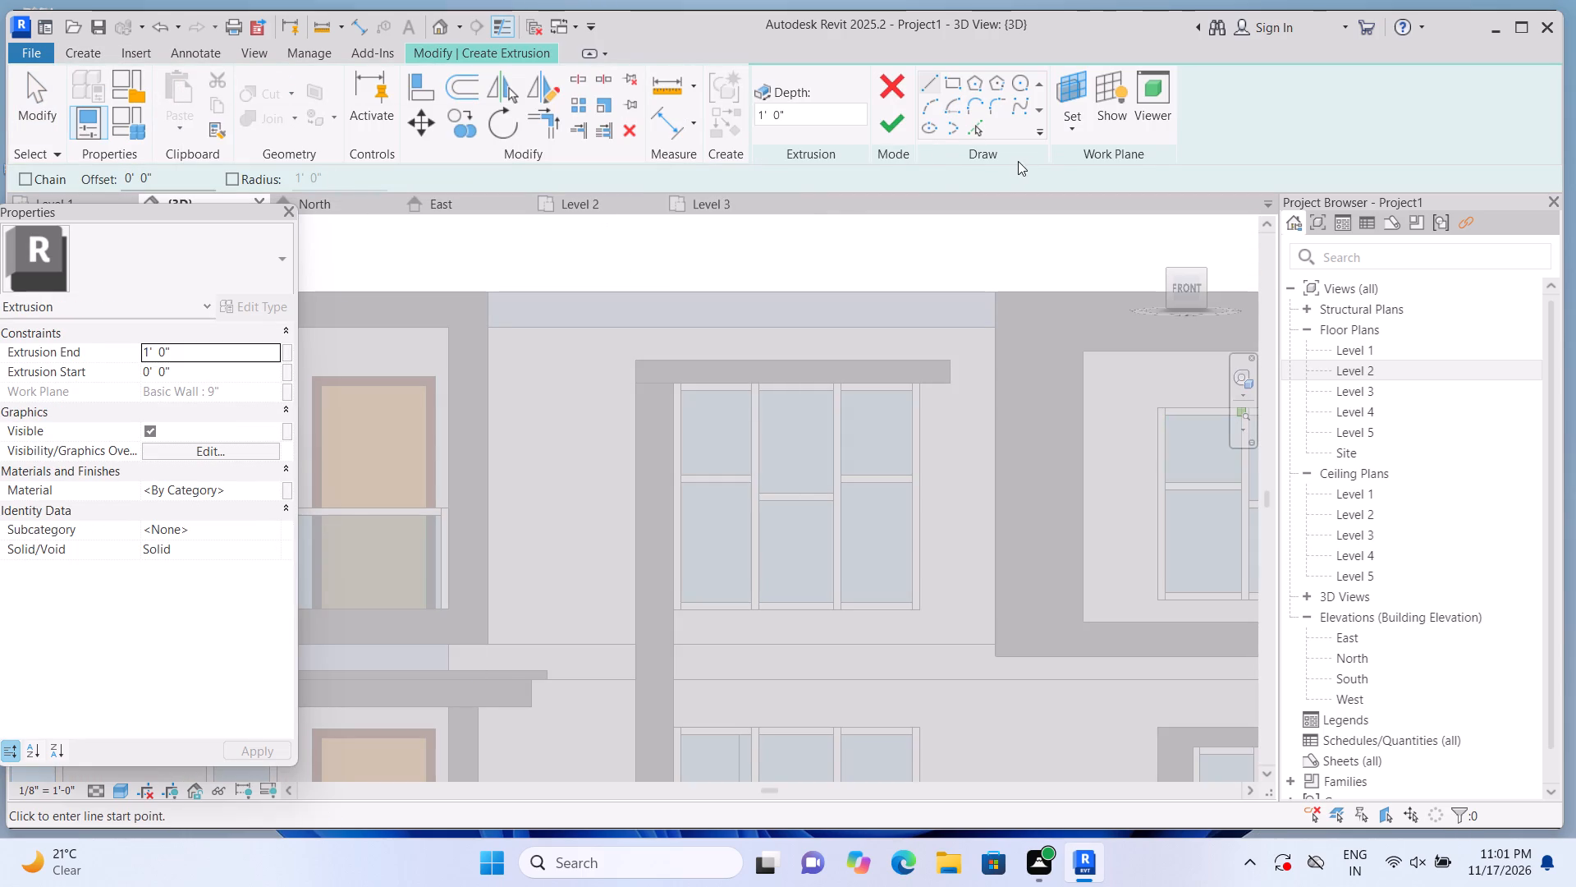
{"action": "left_click", "coordinate": [1079, 126]}
{"action": "left_click", "coordinate": [1068, 215]}
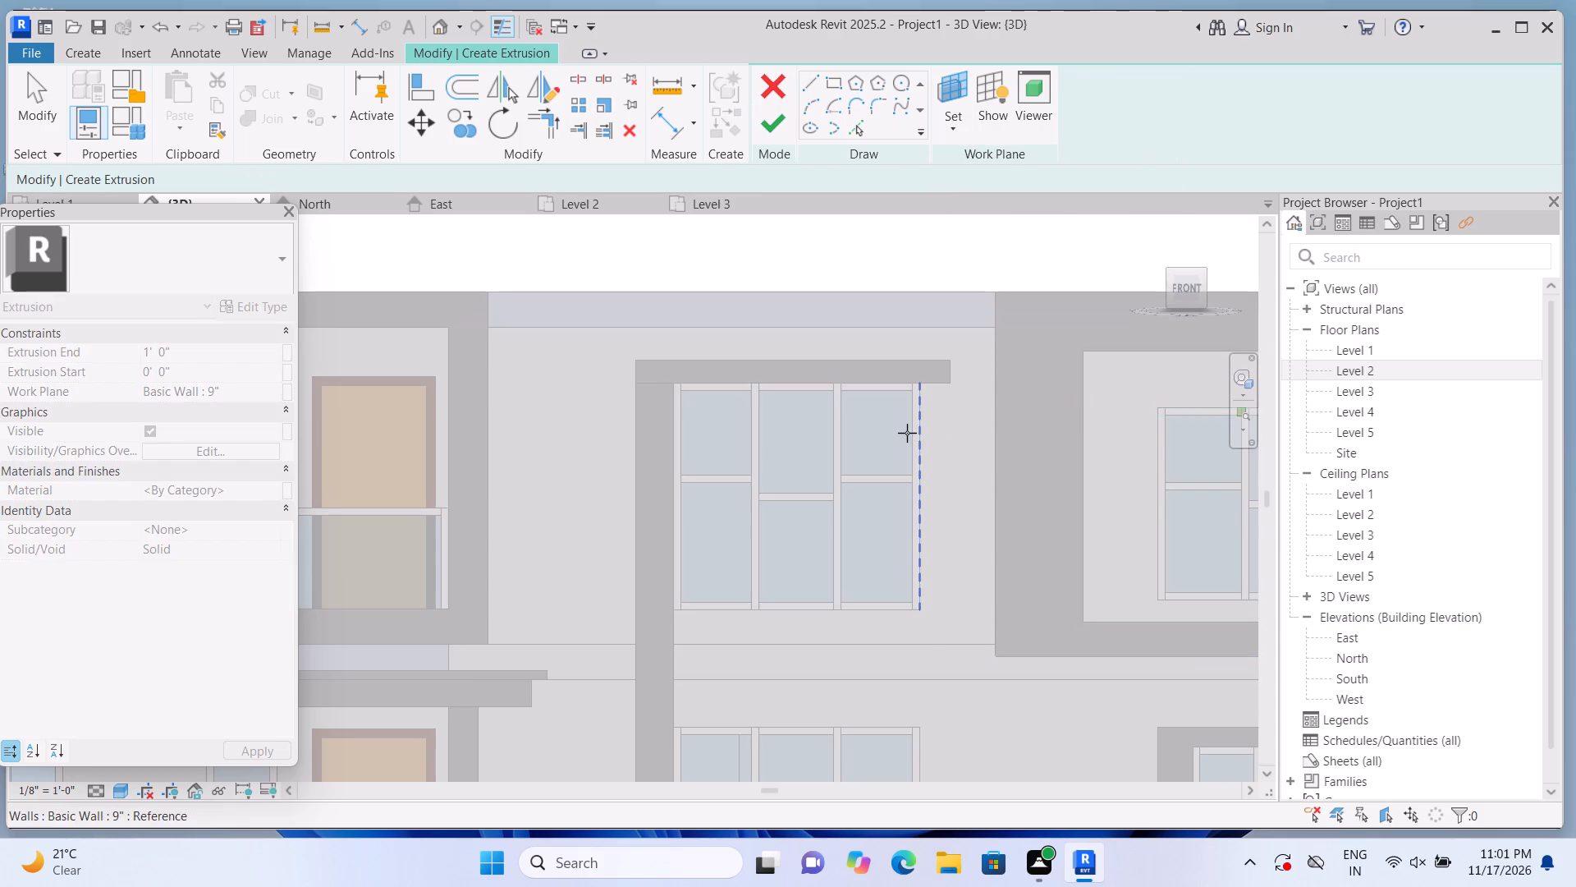
{"action": "left_click", "coordinate": [945, 424]}
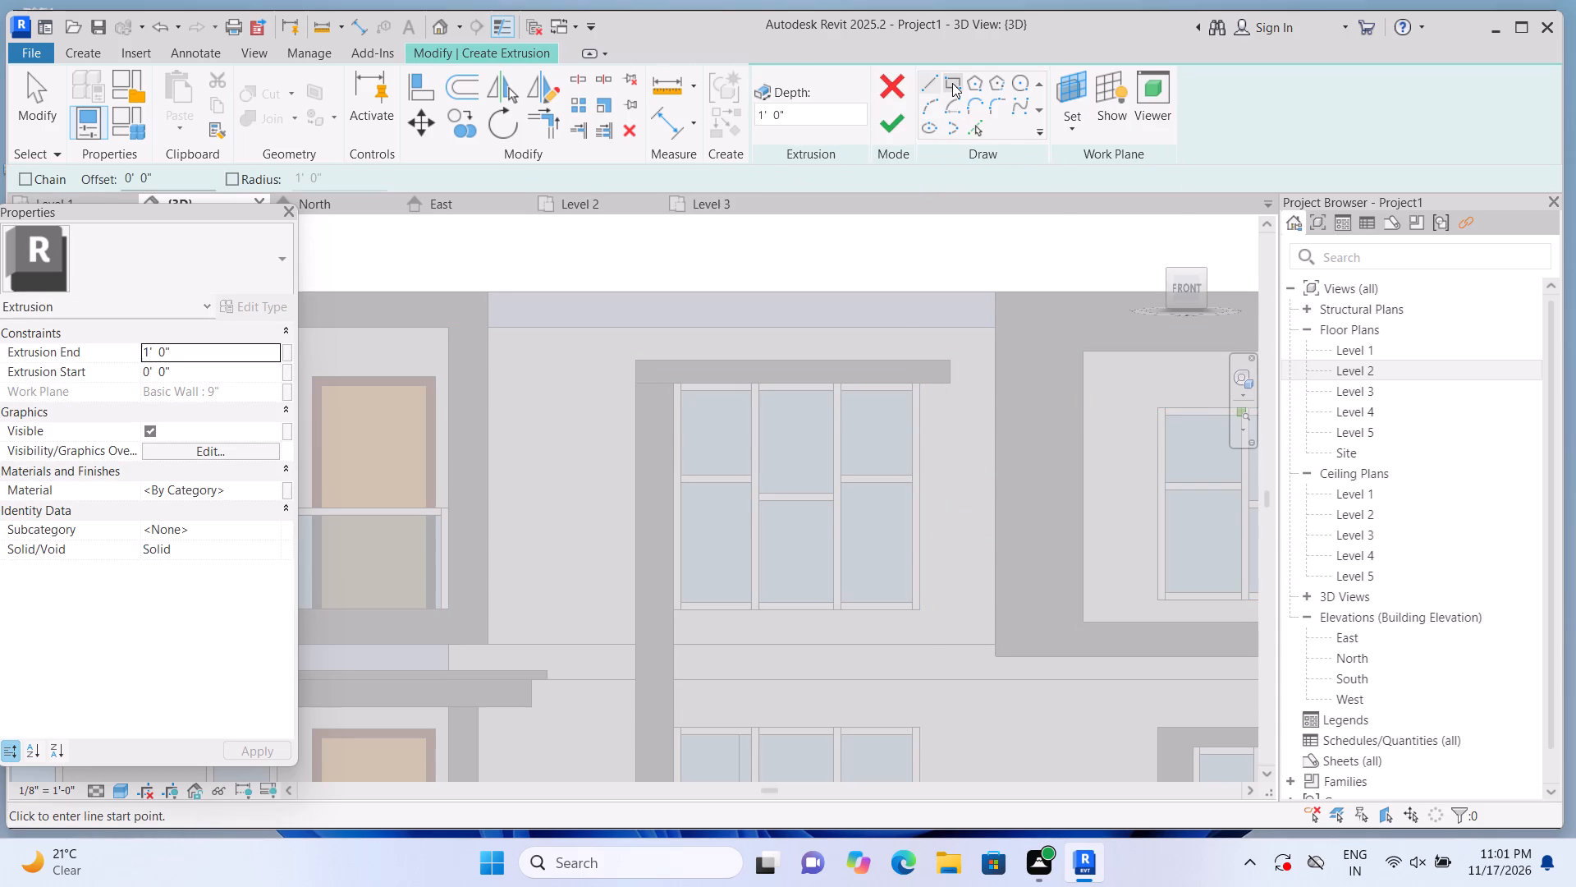
{"action": "left_click", "coordinate": [952, 83]}
{"action": "scroll", "coordinate": [969, 441], "scroll_direction": "up", "scroll_amount": 3}
{"action": "left_click", "coordinate": [900, 356]}
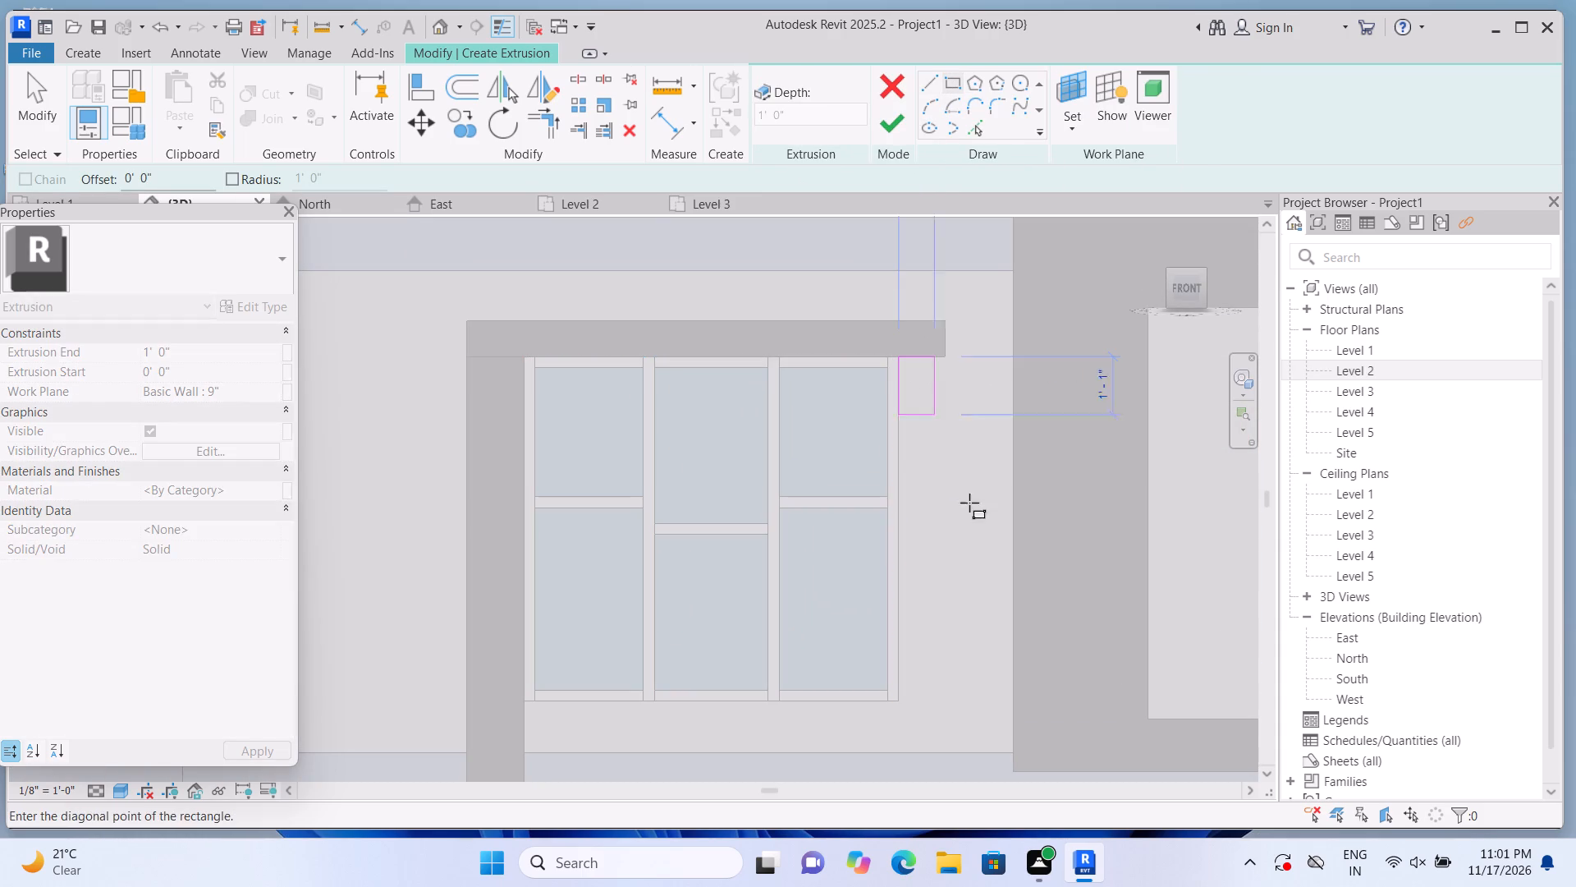
{"action": "scroll", "coordinate": [921, 526], "scroll_direction": "down", "scroll_amount": 11}
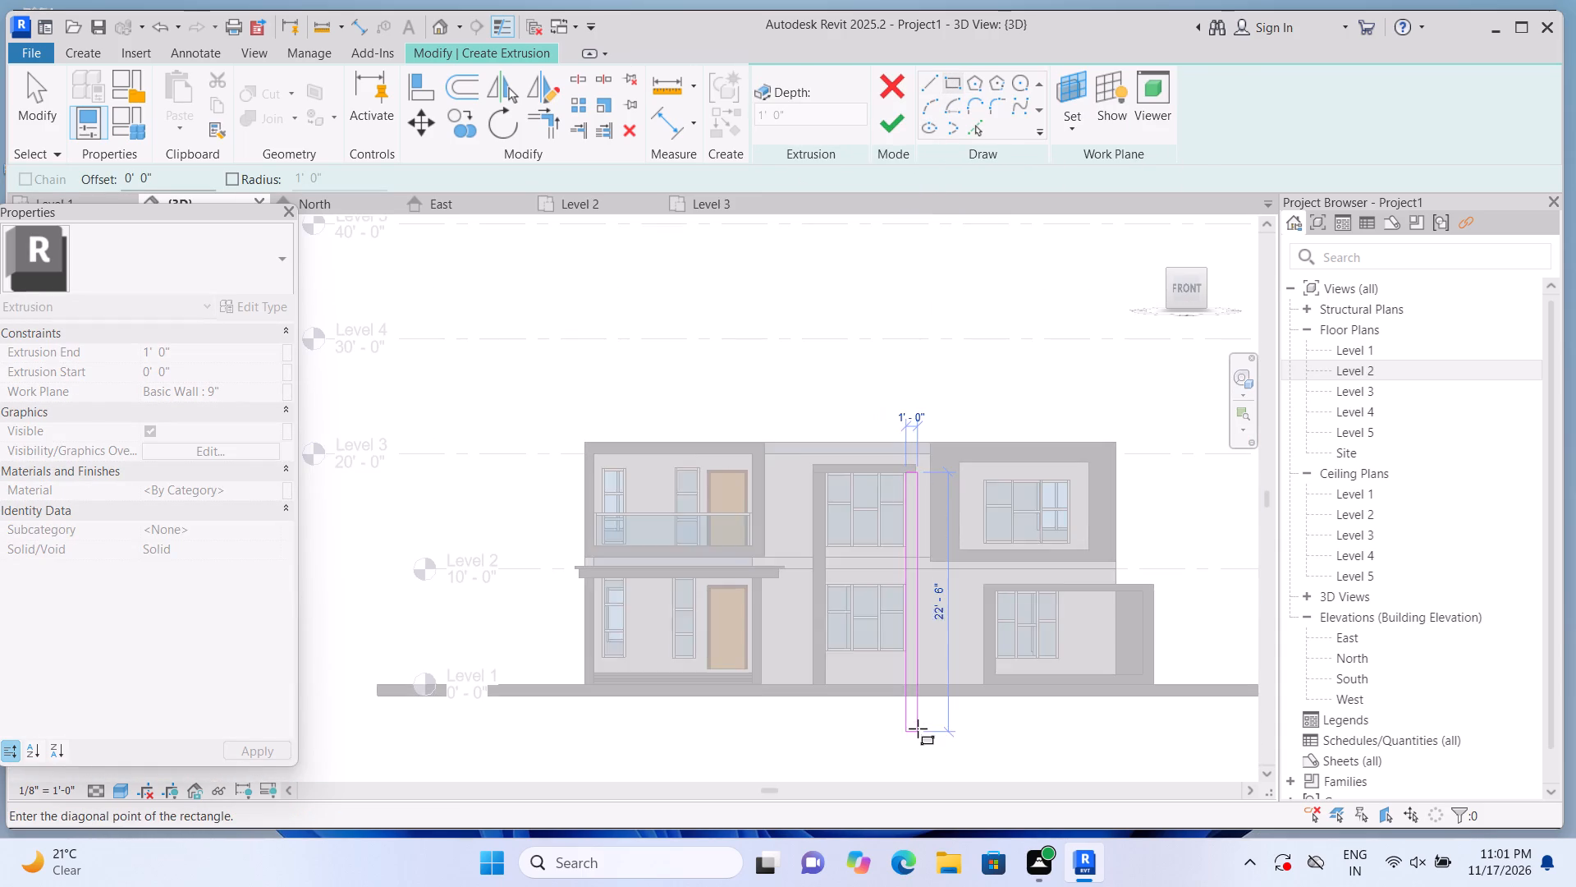
{"action": "scroll", "coordinate": [918, 723], "scroll_direction": "up", "scroll_amount": 10}
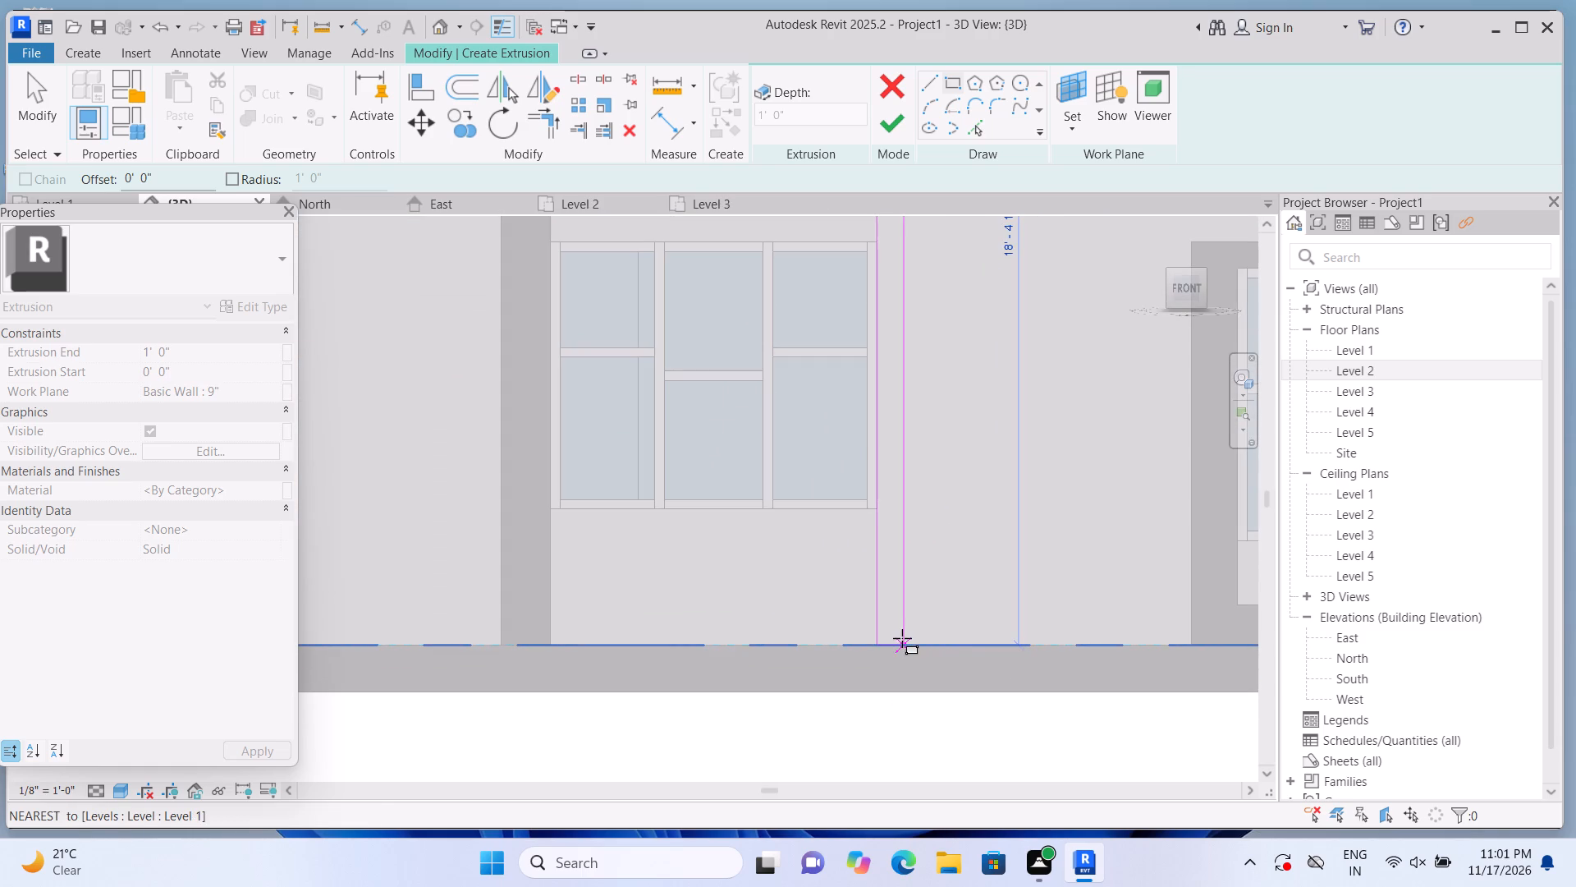
{"action": "left_click", "coordinate": [910, 637]}
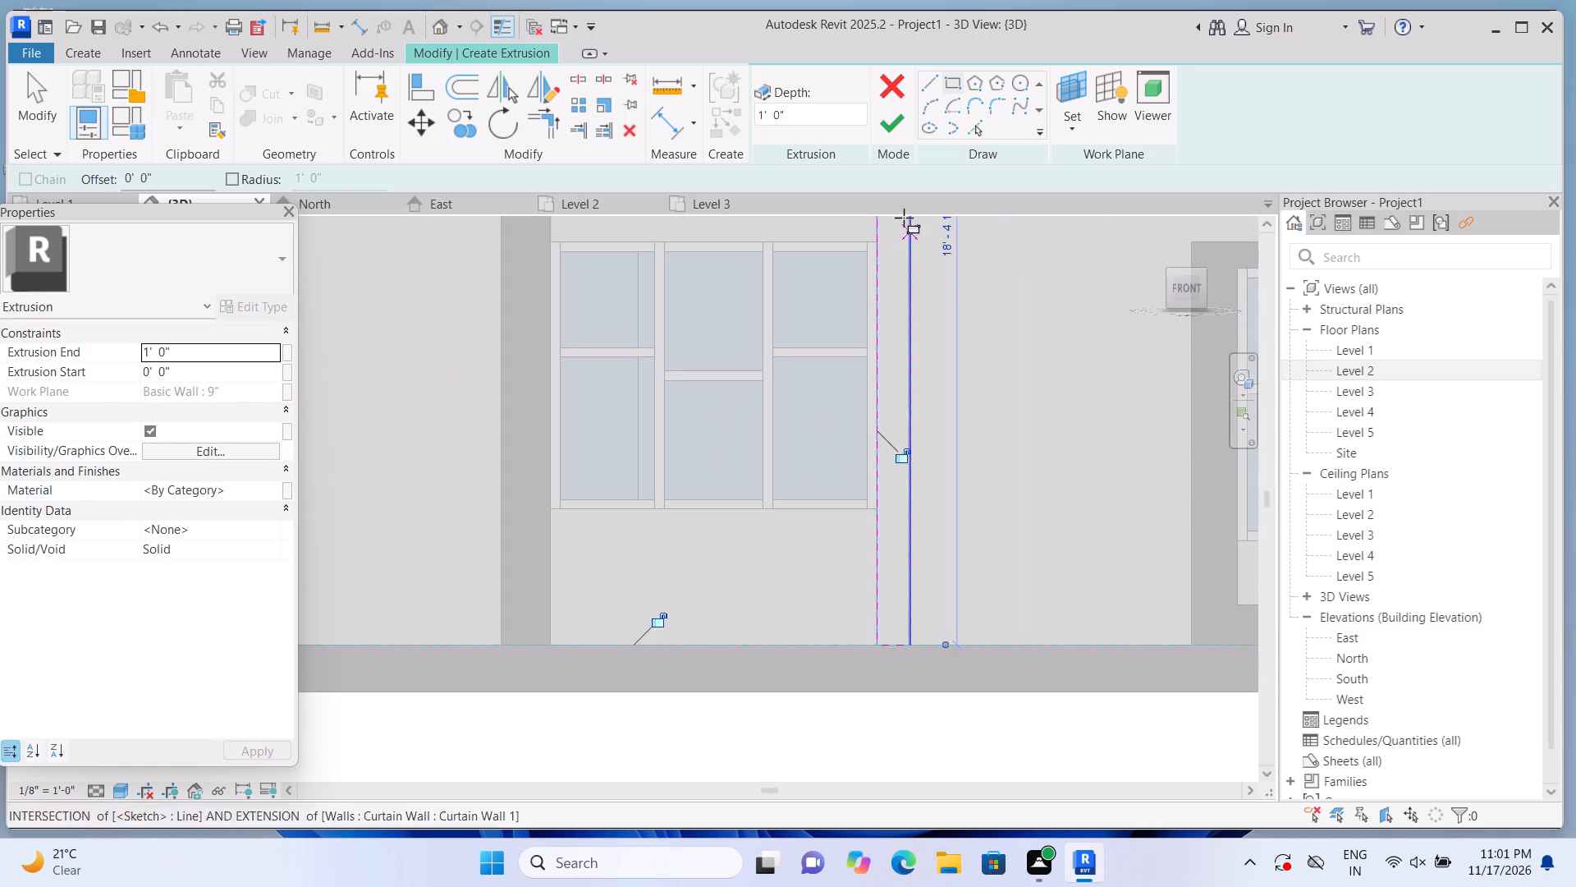
{"action": "left_click", "coordinate": [888, 124]}
Shorten the right end of the horizontal band above the window to the outer edge of the right vertical strip.
{"action": "scroll", "coordinate": [926, 522], "scroll_direction": "down", "scroll_amount": 7}
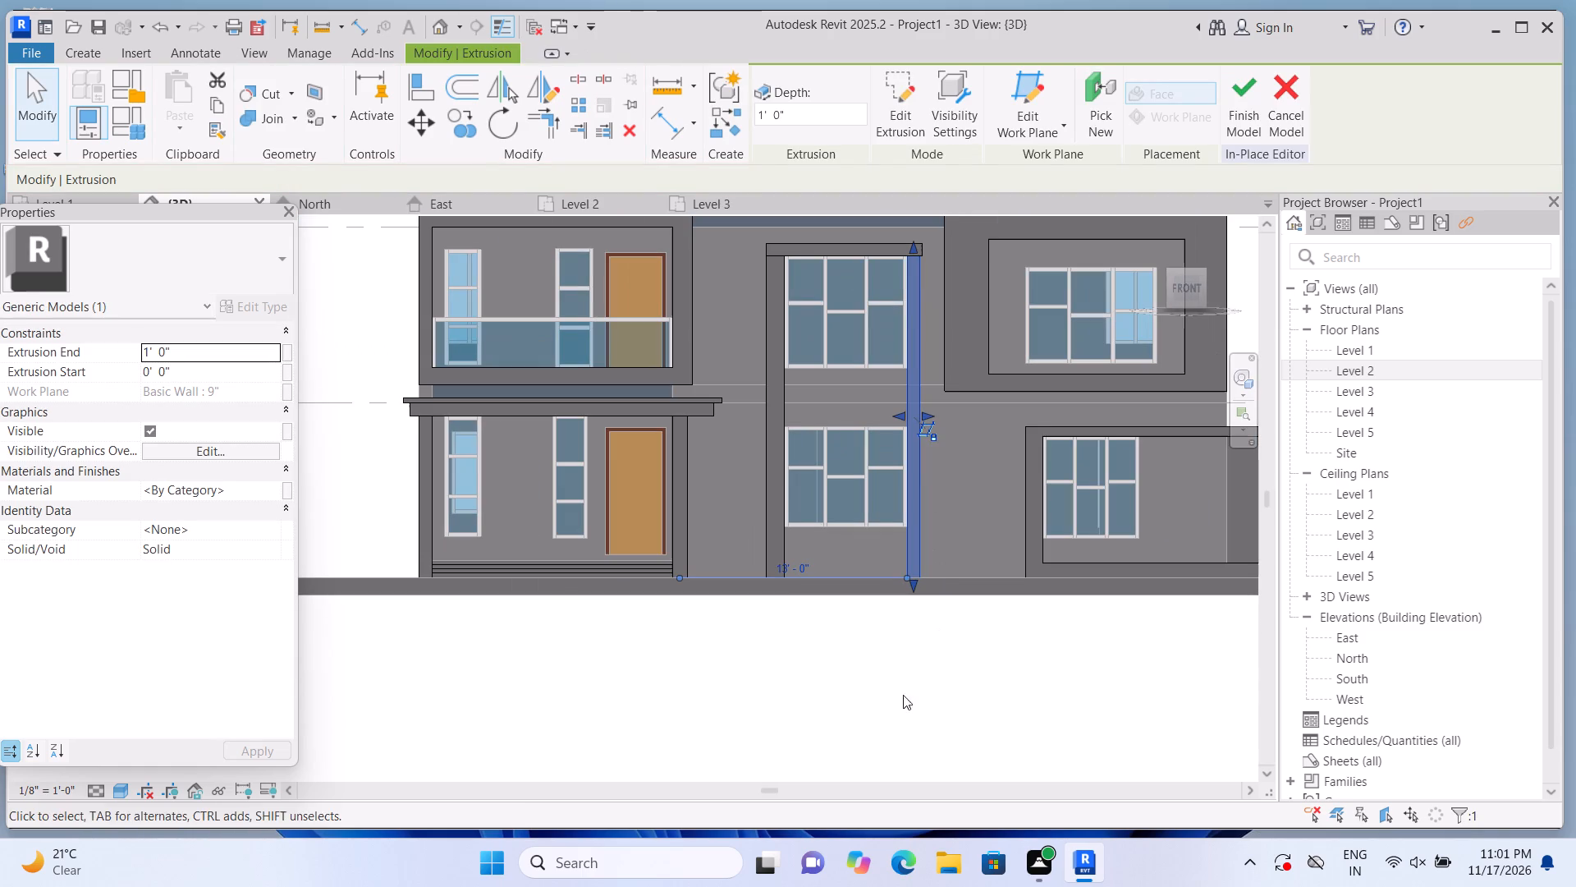
{"action": "scroll", "coordinate": [928, 225], "scroll_direction": "up", "scroll_amount": 12}
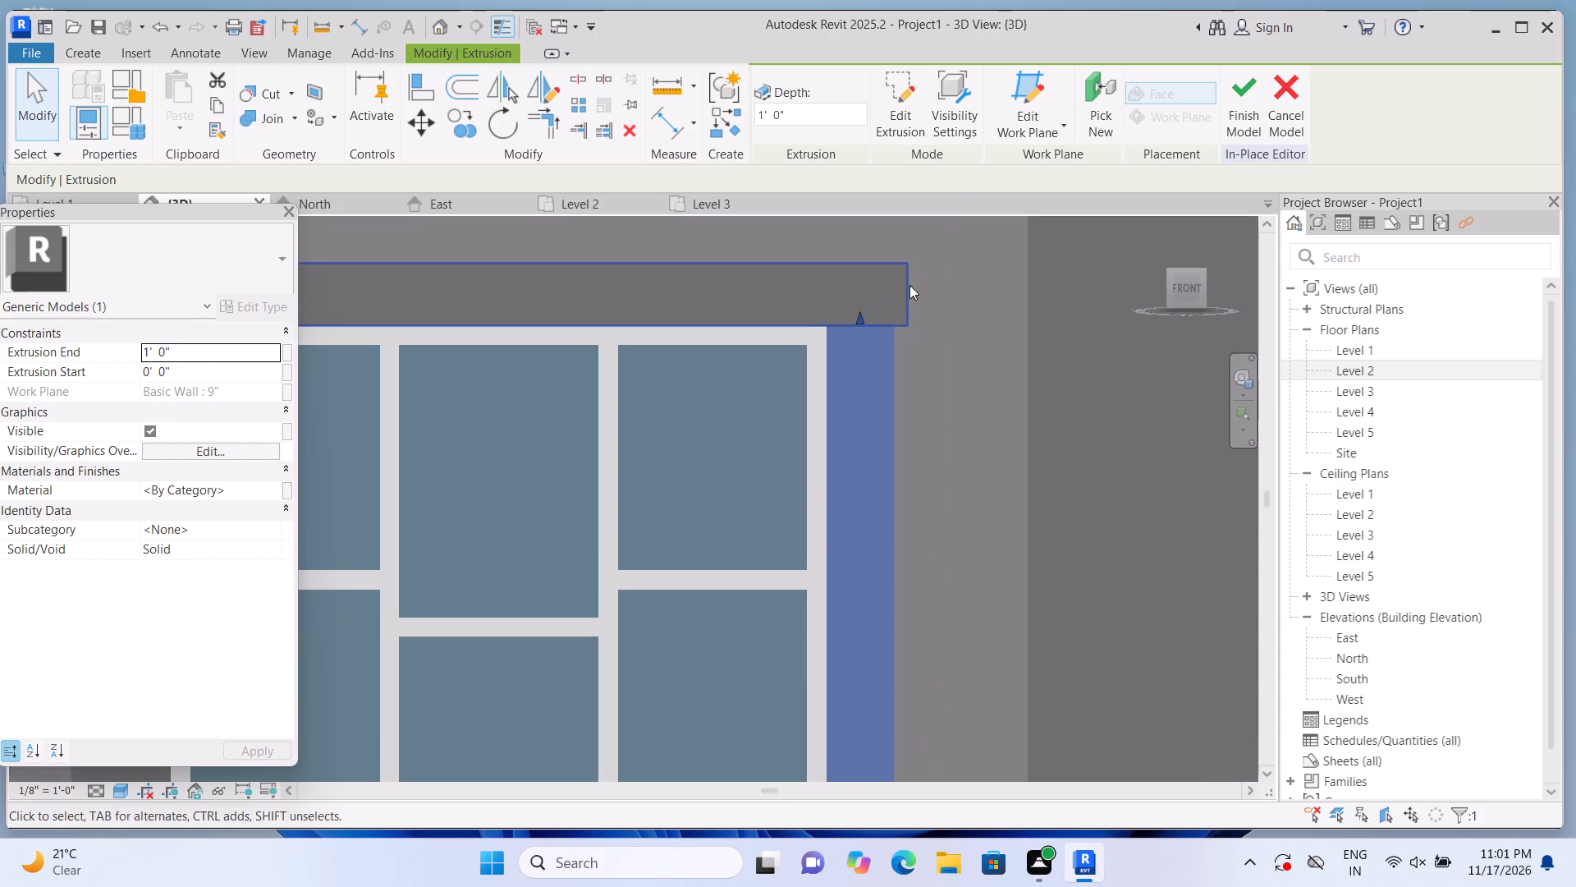
{"action": "scroll", "coordinate": [896, 300], "scroll_direction": "up", "scroll_amount": 1}
{"action": "left_click", "coordinate": [896, 300]}
{"action": "scroll", "coordinate": [908, 315], "scroll_direction": "up", "scroll_amount": 4}
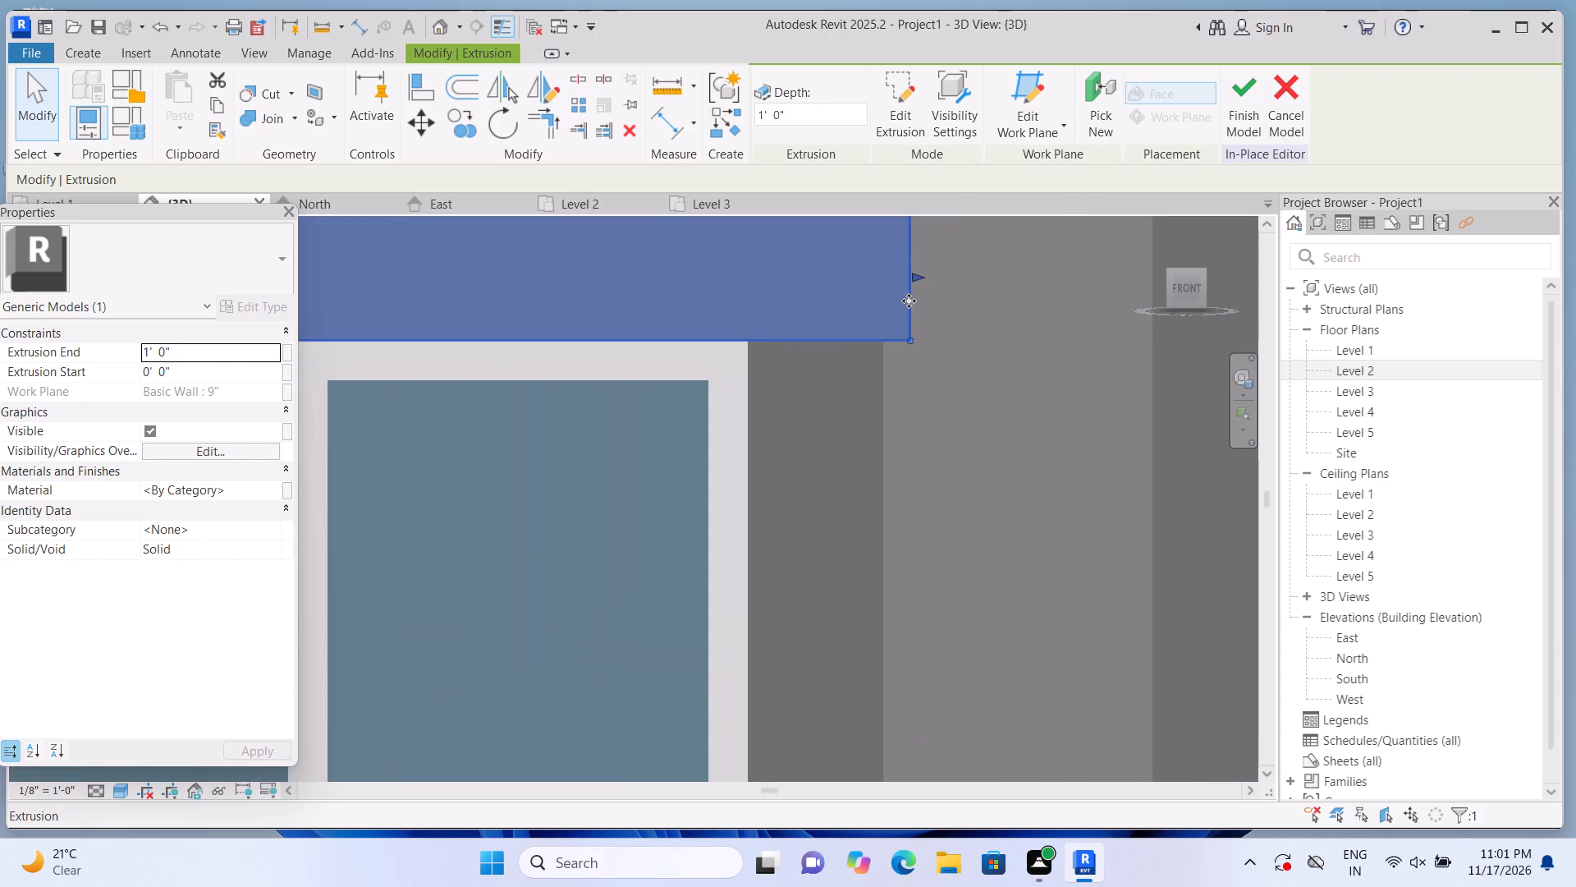
{"action": "left_click_drag", "start_coordinate": [919, 276], "coordinate": [893, 288]}
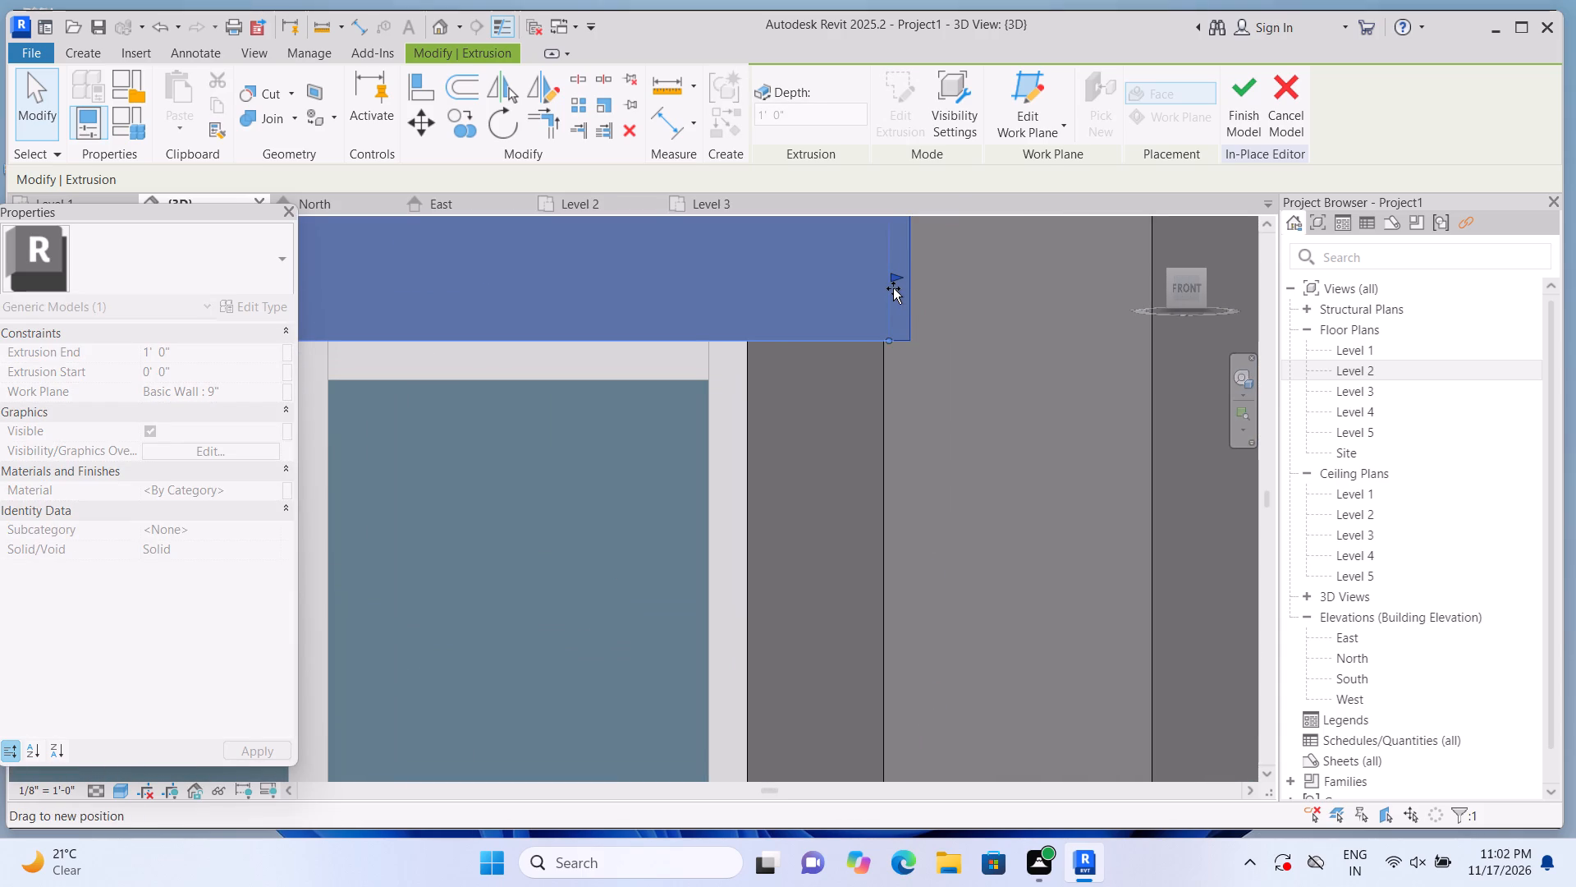
{"action": "left_click_drag", "start_coordinate": [893, 288], "coordinate": [891, 290]}
{"action": "scroll", "coordinate": [891, 290], "scroll_direction": "down", "scroll_amount": 6}
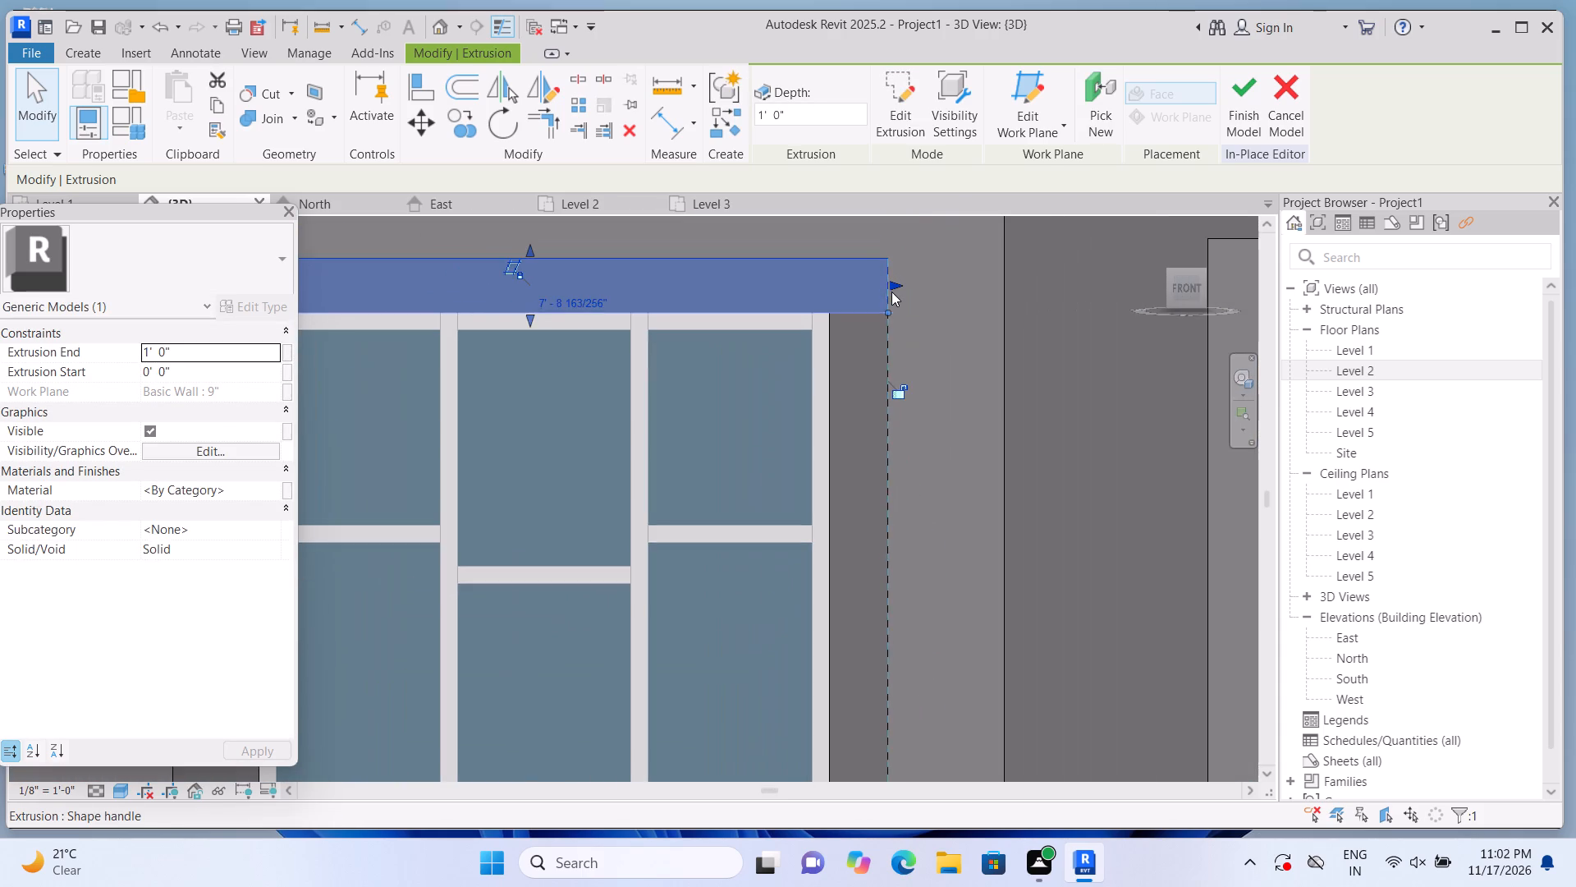
{"action": "key", "text": "Escape"}
{"action": "scroll", "coordinate": [891, 292], "scroll_direction": "down", "scroll_amount": 9}
{"action": "scroll", "coordinate": [914, 331], "scroll_direction": "up", "scroll_amount": 1}
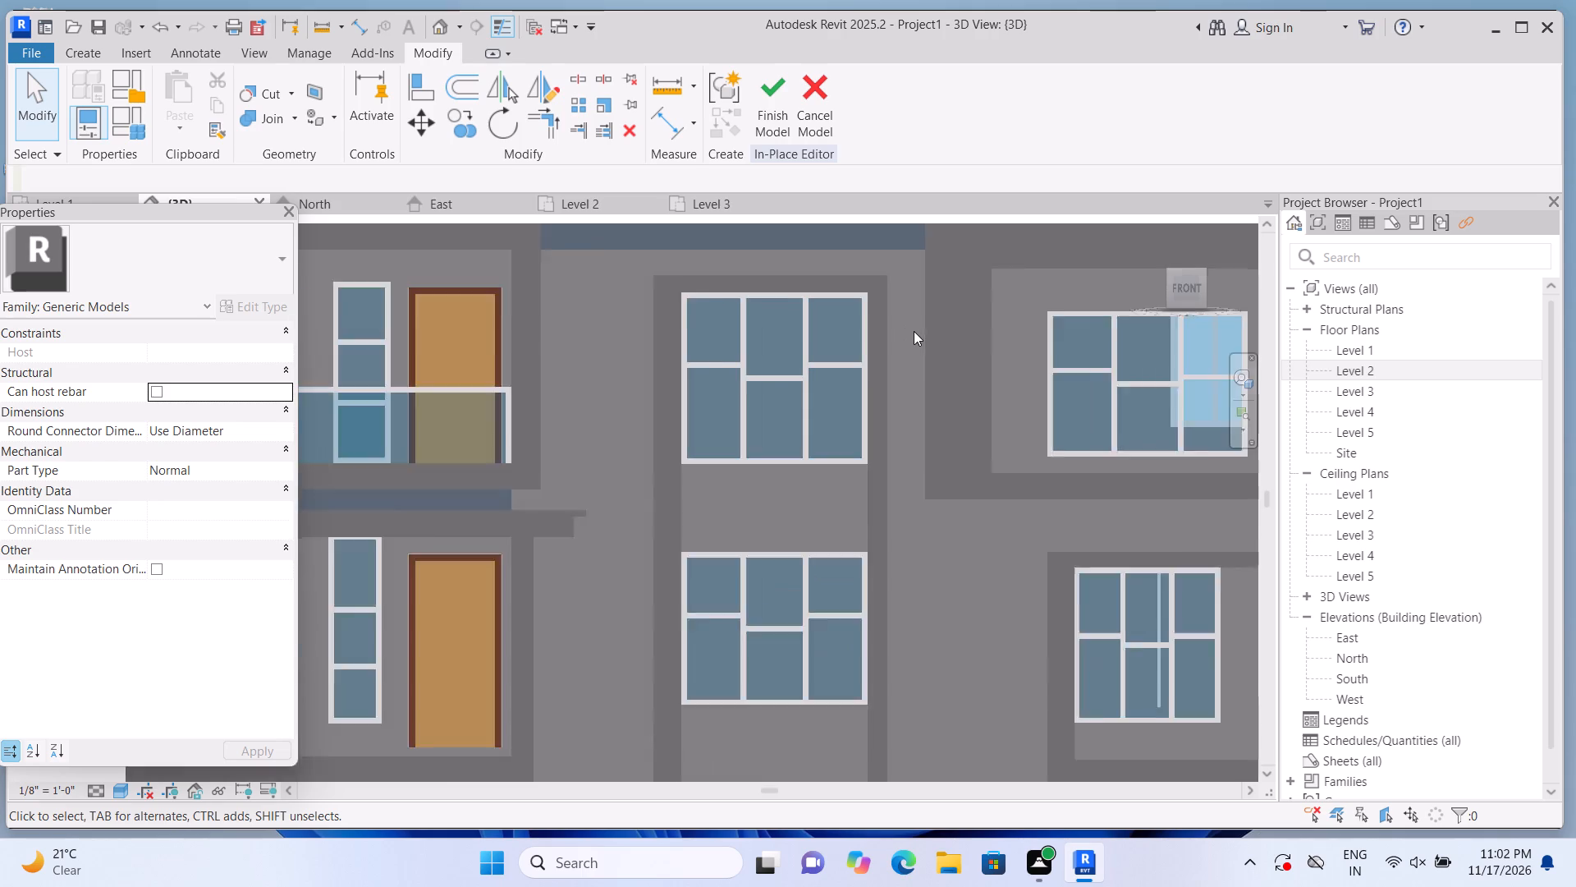
Join the left and right vertical strips to the horizontal band above the upper middle window.
{"action": "scroll", "coordinate": [914, 331], "scroll_direction": "up", "scroll_amount": 1}
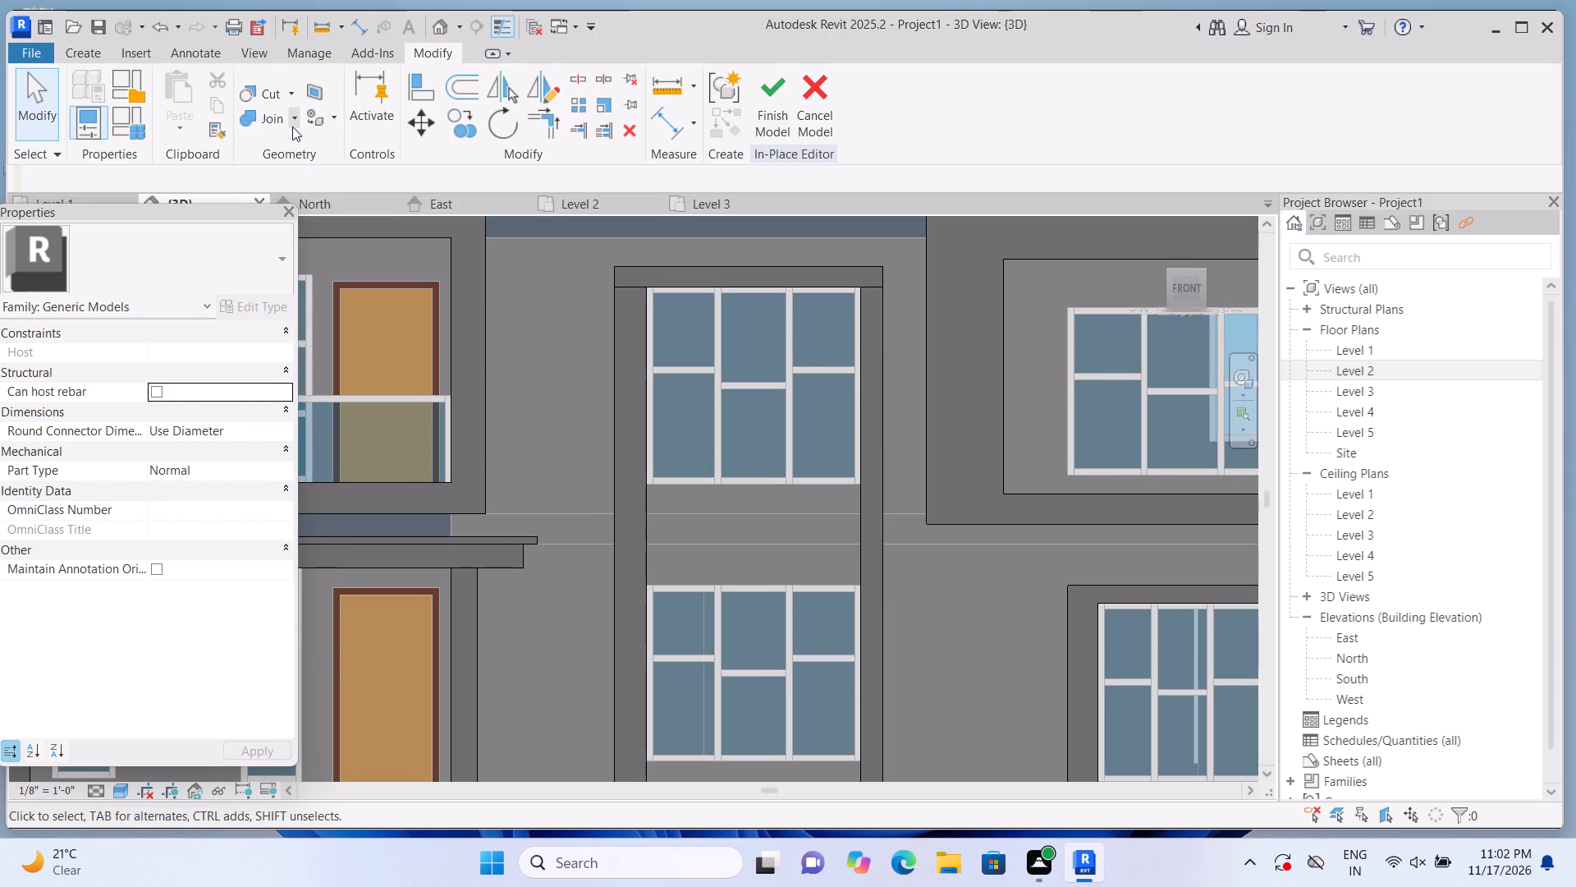
{"action": "left_click", "coordinate": [292, 126]}
{"action": "left_click", "coordinate": [311, 158]}
{"action": "left_click_drag", "start_coordinate": [624, 365], "coordinate": [625, 358]}
{"action": "left_click", "coordinate": [639, 279]}
{"action": "left_click", "coordinate": [870, 361]}
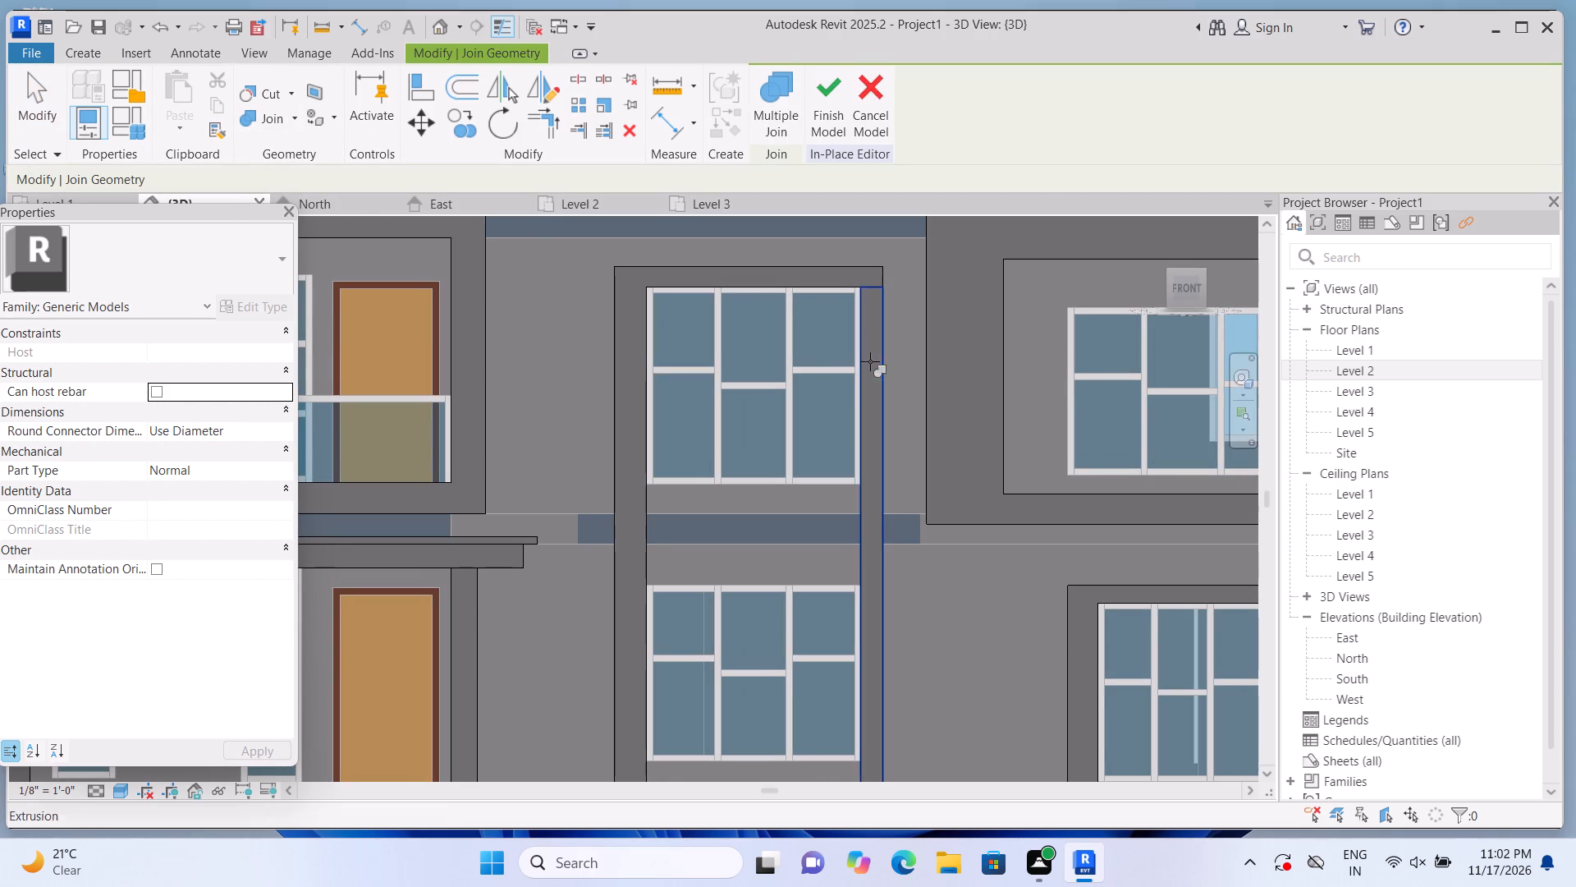
{"action": "left_click", "coordinate": [843, 264]}
{"action": "scroll", "coordinate": [832, 269], "scroll_direction": "down", "scroll_amount": 3}
{"action": "scroll", "coordinate": [822, 357], "scroll_direction": "up", "scroll_amount": 1}
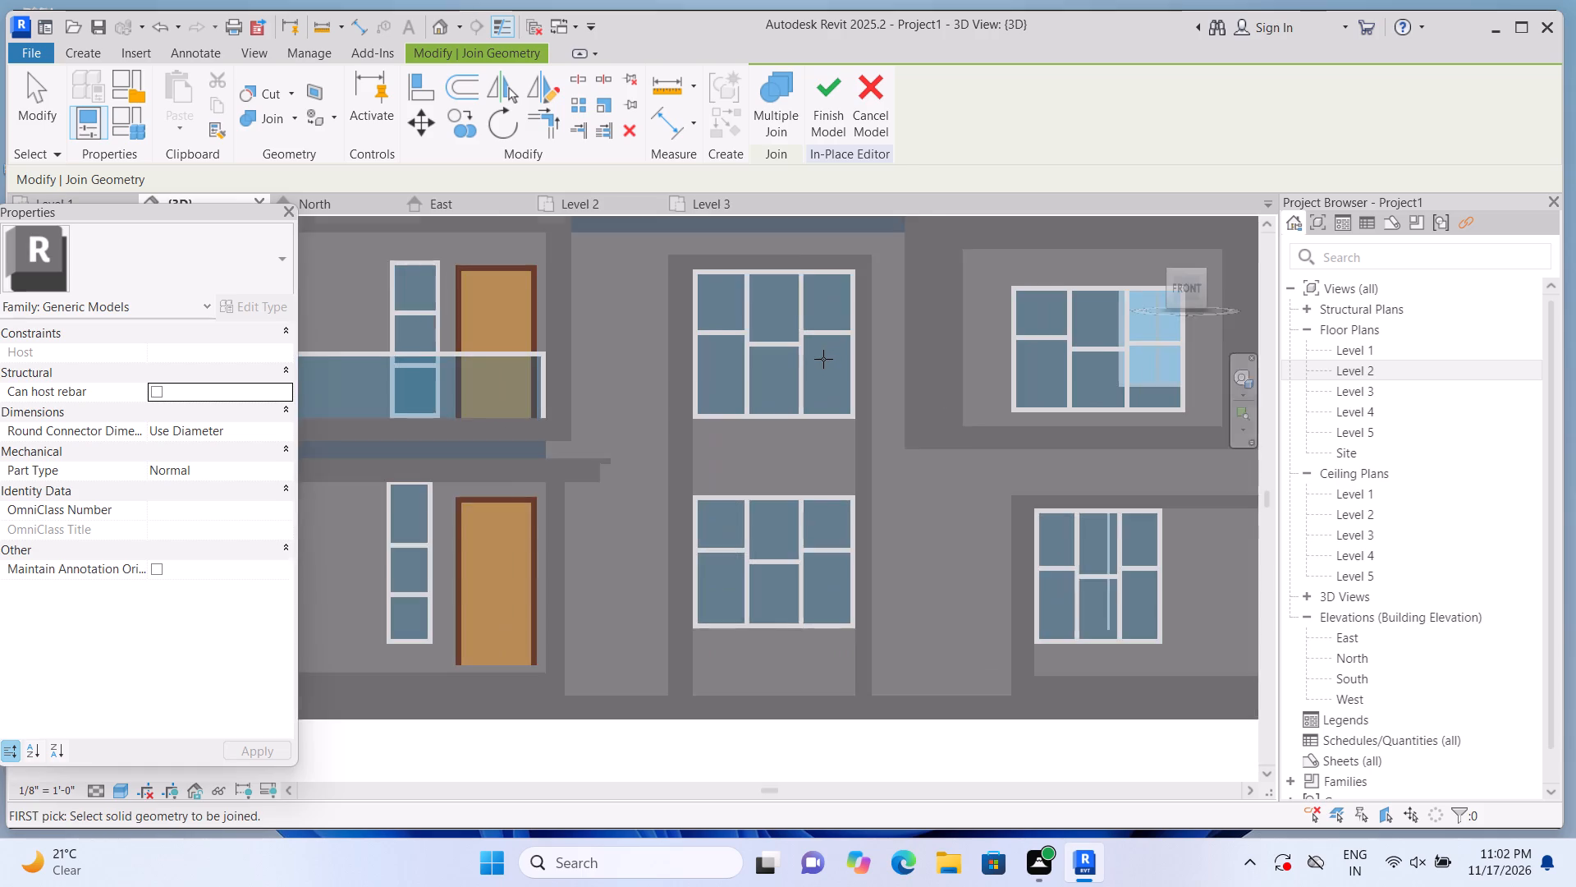
{"action": "scroll", "coordinate": [823, 359], "scroll_direction": "up", "scroll_amount": 2}
{"action": "key", "text": "Escape"}
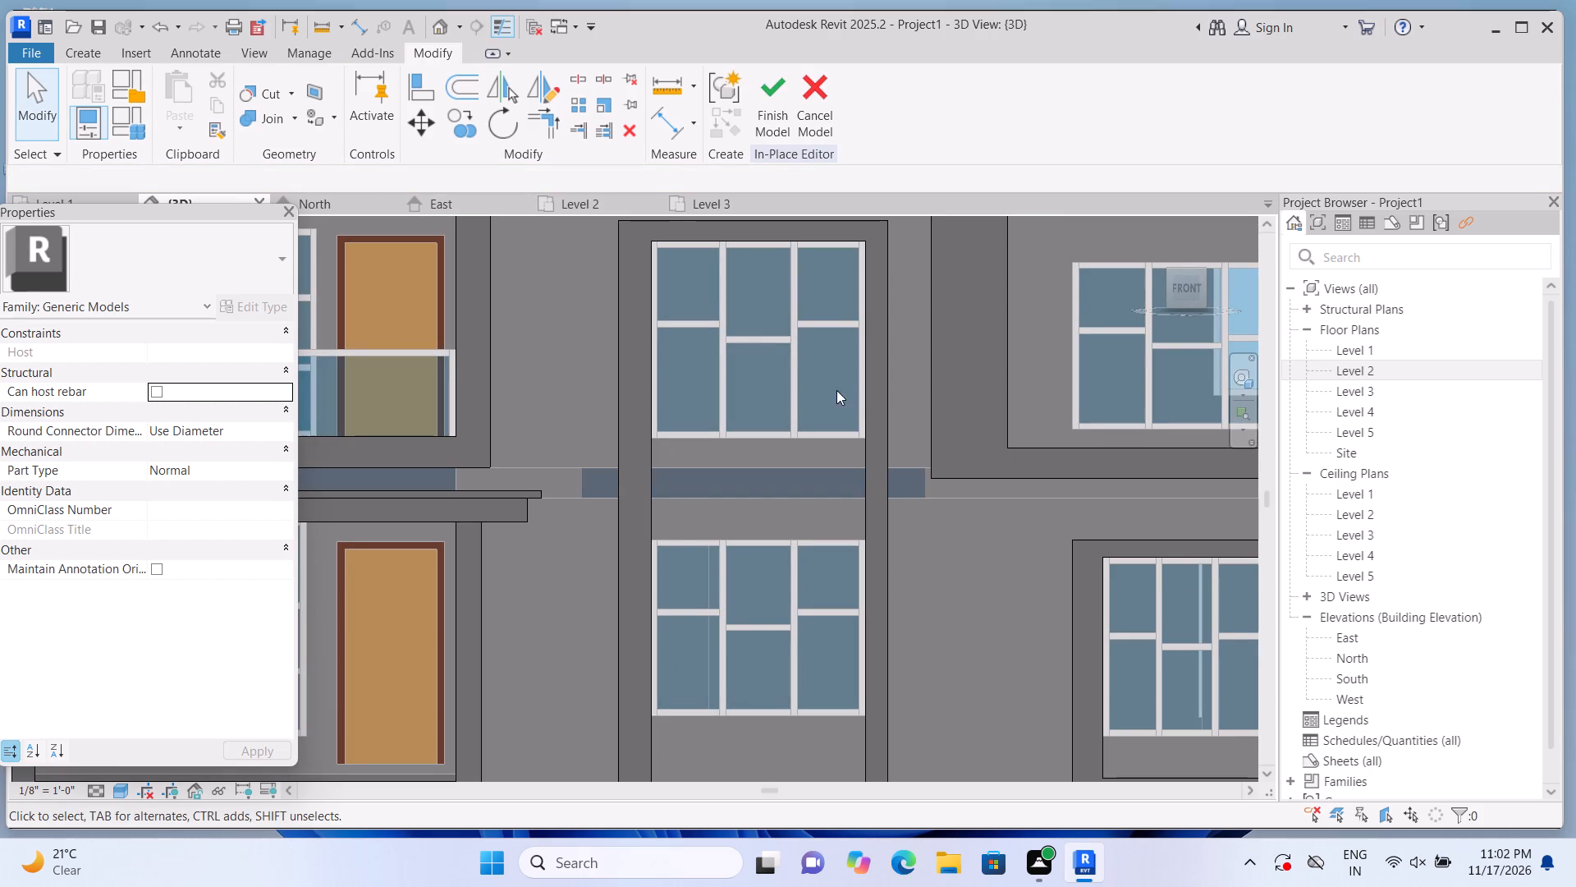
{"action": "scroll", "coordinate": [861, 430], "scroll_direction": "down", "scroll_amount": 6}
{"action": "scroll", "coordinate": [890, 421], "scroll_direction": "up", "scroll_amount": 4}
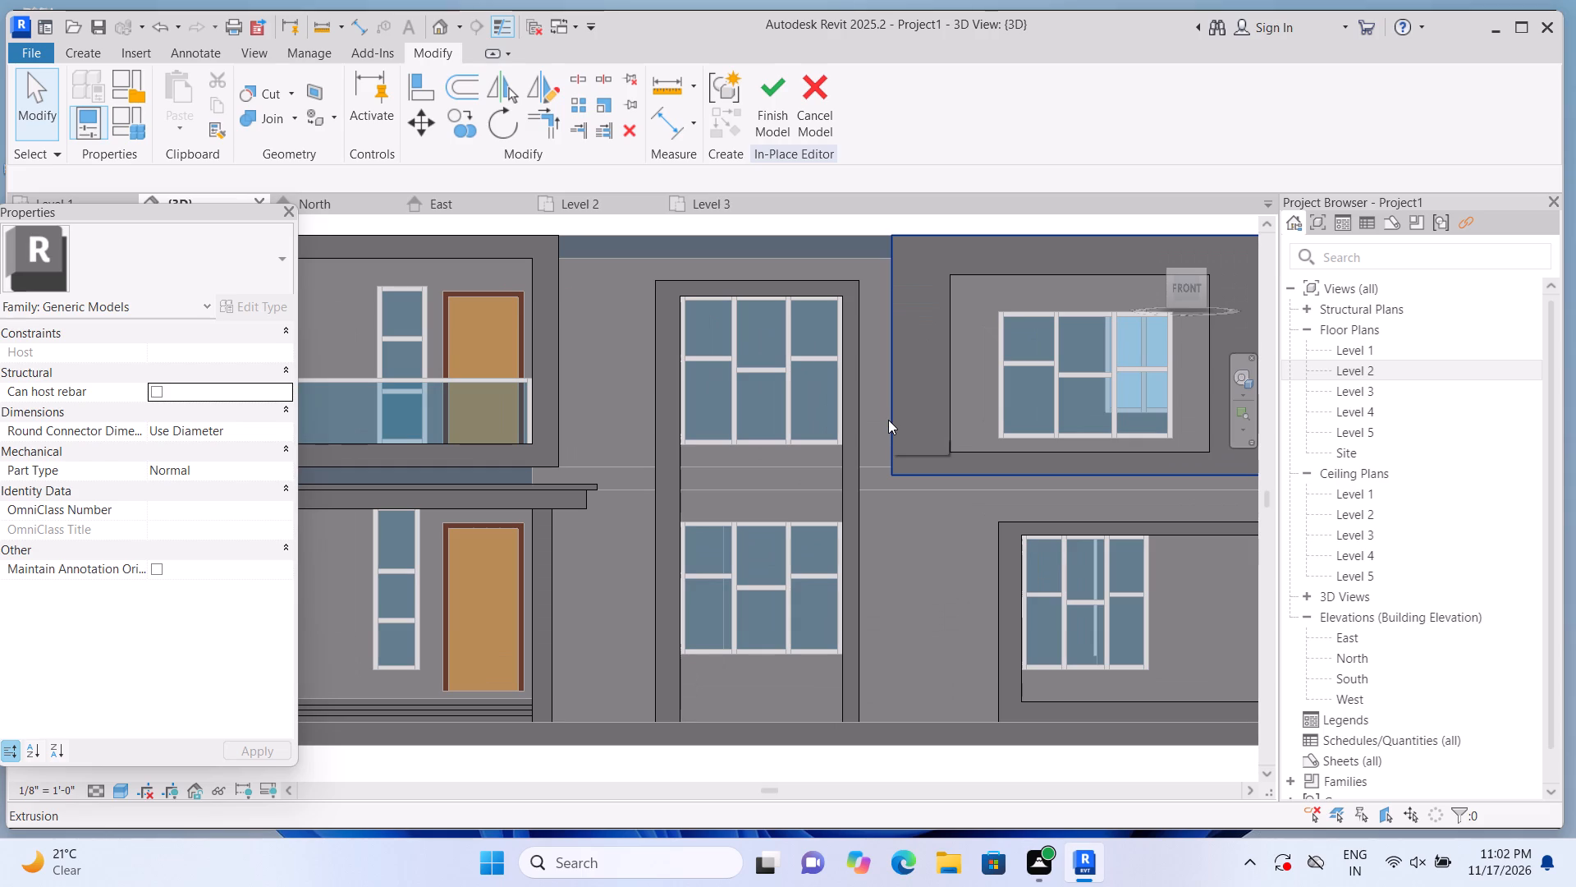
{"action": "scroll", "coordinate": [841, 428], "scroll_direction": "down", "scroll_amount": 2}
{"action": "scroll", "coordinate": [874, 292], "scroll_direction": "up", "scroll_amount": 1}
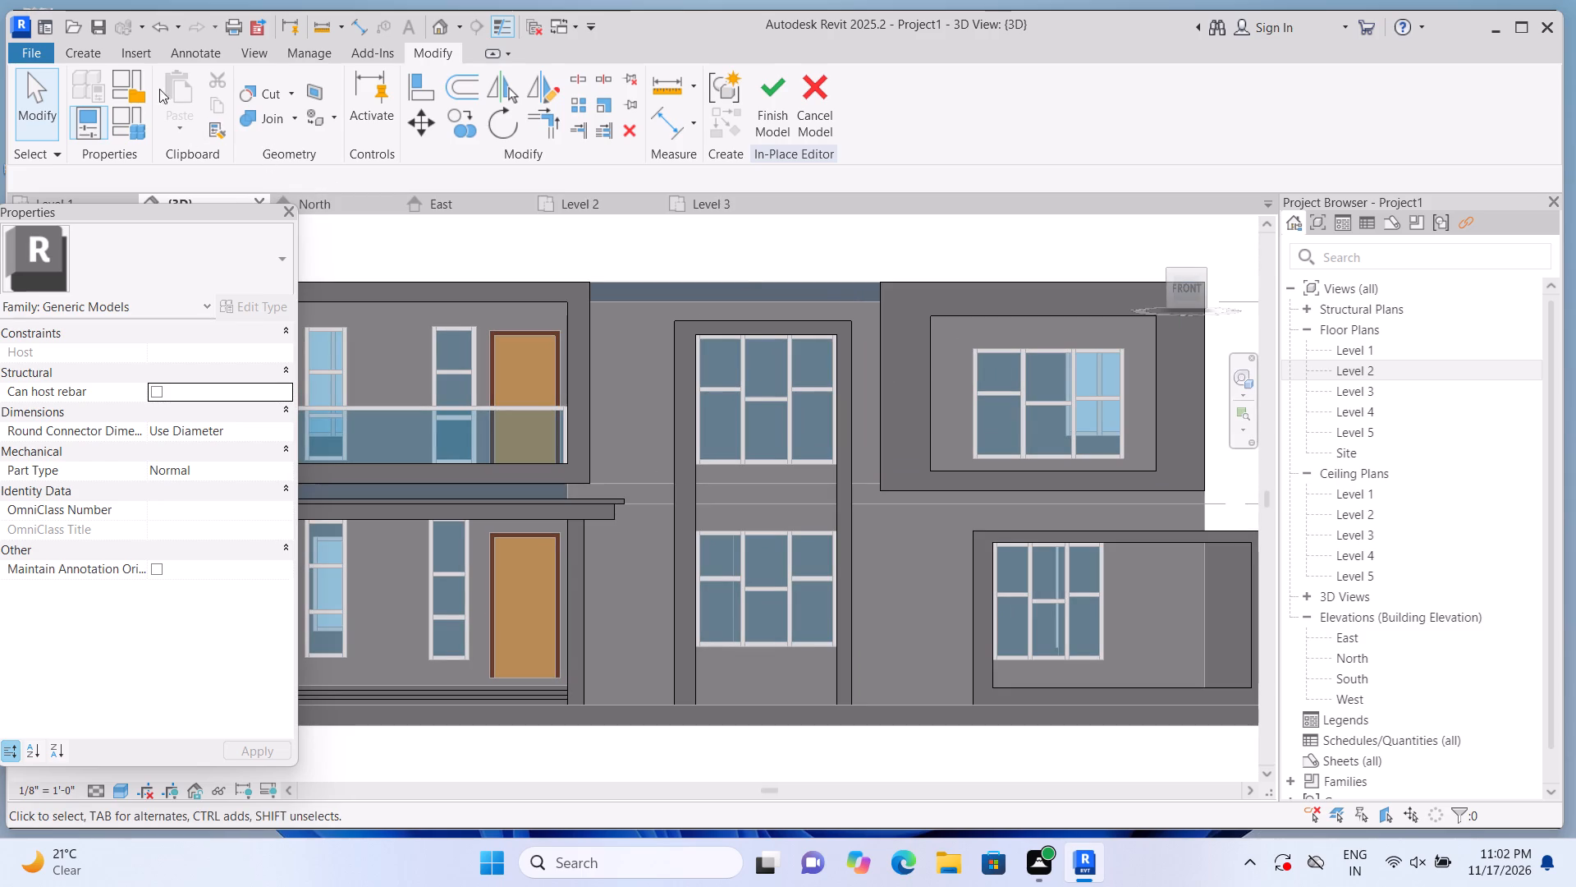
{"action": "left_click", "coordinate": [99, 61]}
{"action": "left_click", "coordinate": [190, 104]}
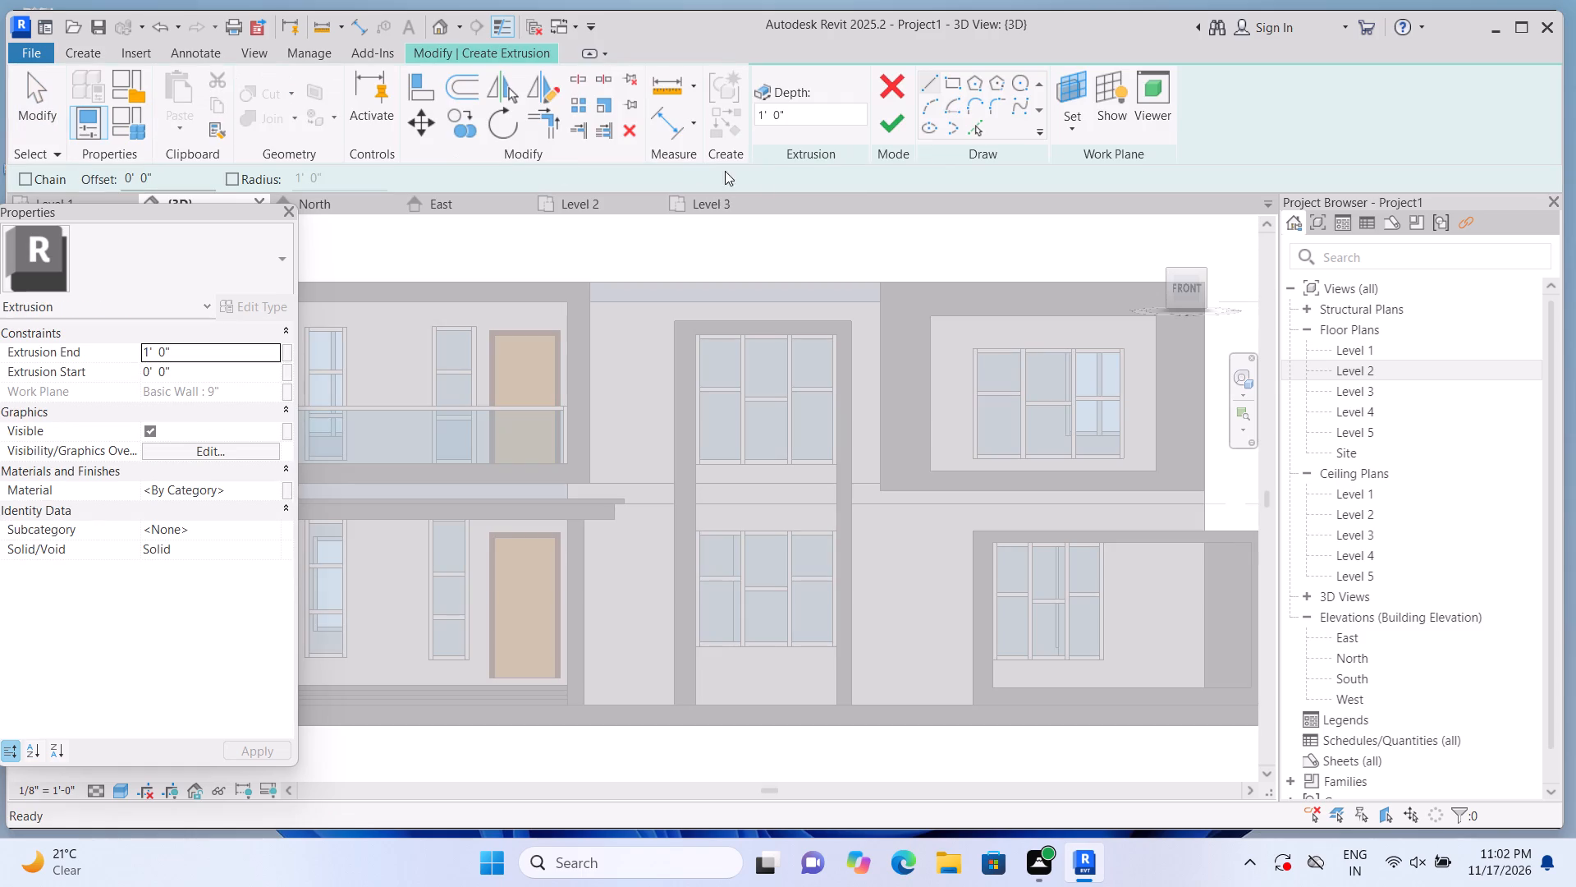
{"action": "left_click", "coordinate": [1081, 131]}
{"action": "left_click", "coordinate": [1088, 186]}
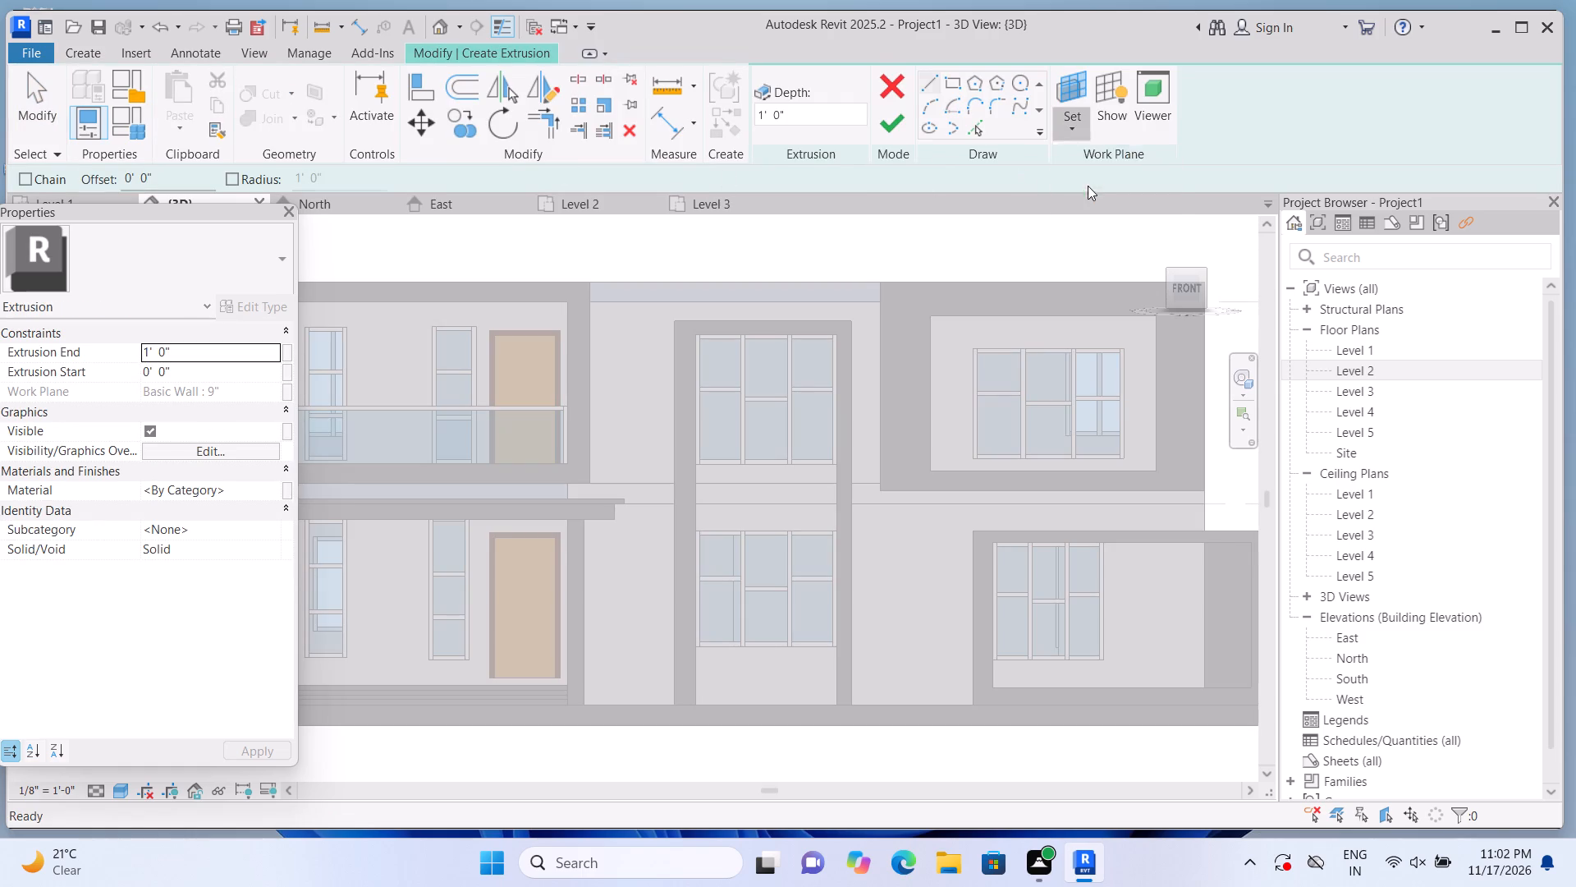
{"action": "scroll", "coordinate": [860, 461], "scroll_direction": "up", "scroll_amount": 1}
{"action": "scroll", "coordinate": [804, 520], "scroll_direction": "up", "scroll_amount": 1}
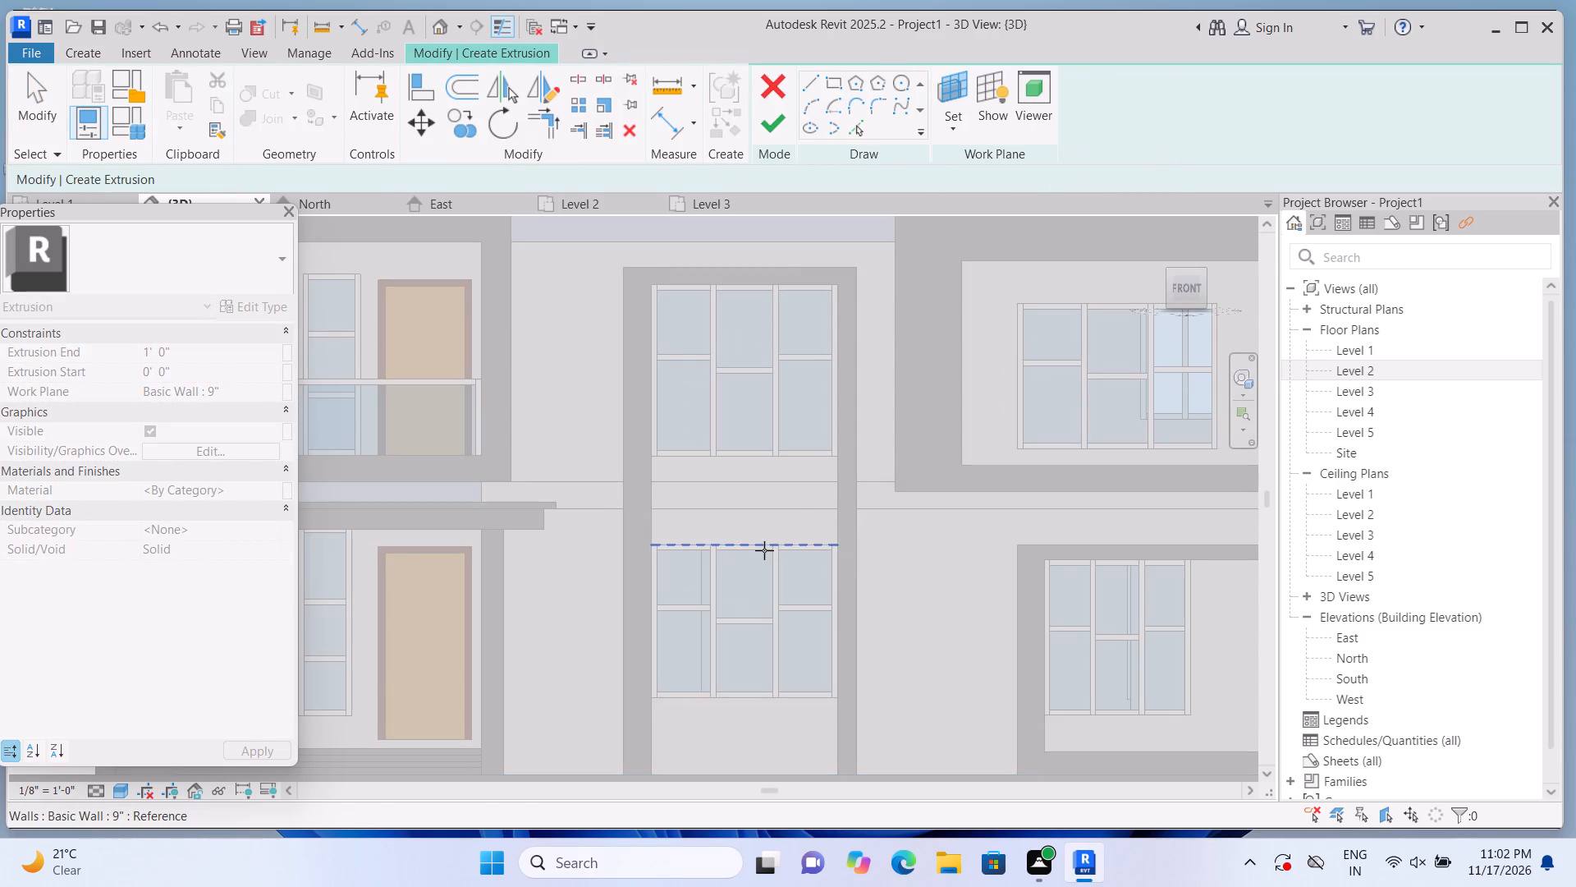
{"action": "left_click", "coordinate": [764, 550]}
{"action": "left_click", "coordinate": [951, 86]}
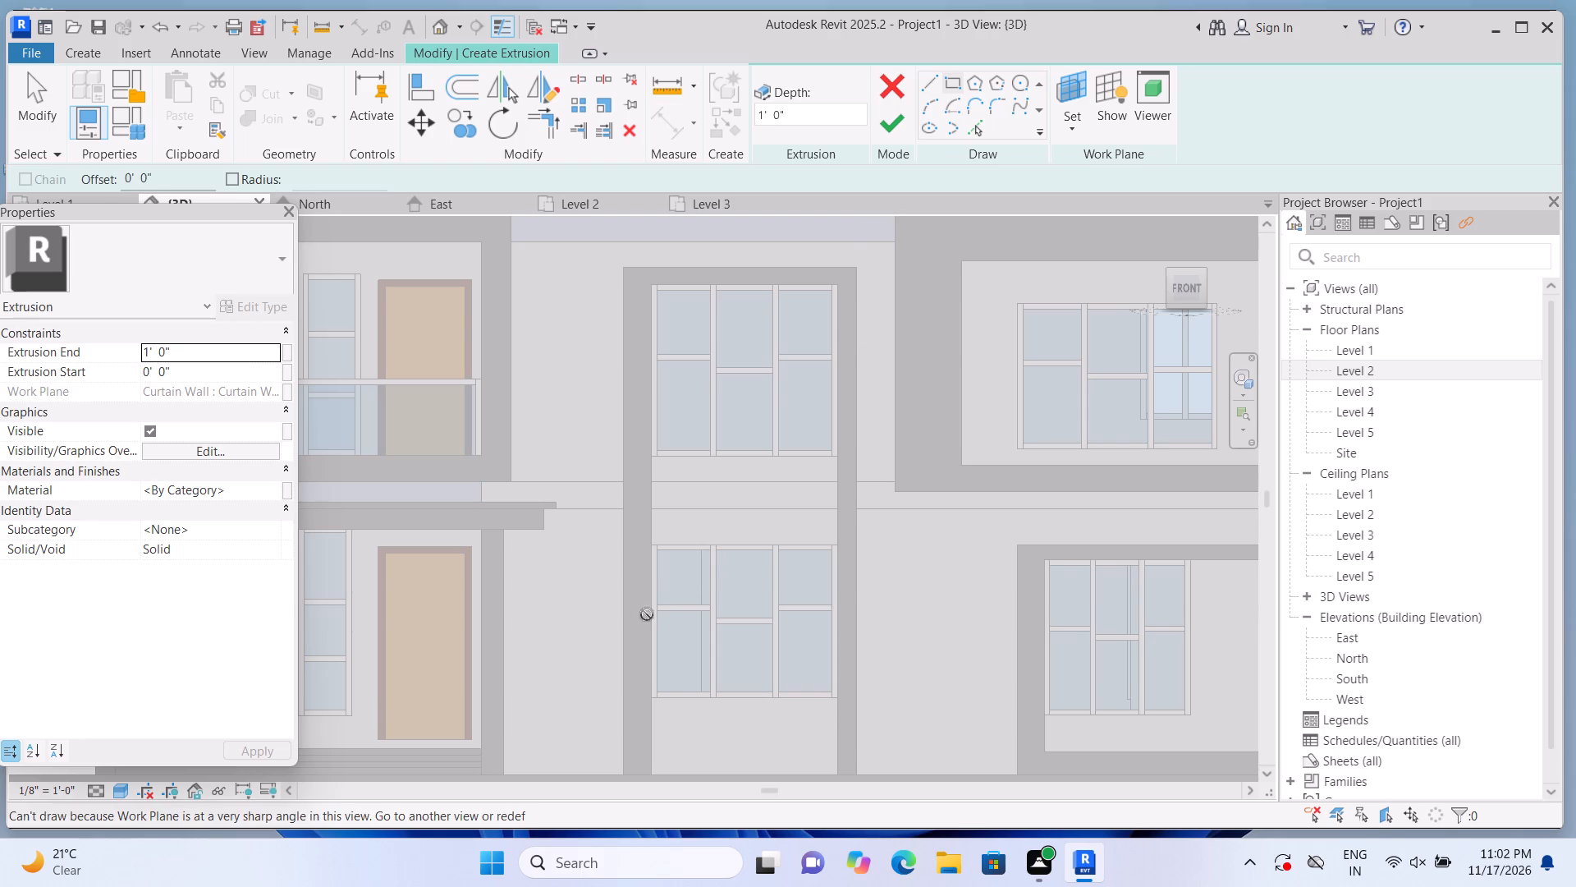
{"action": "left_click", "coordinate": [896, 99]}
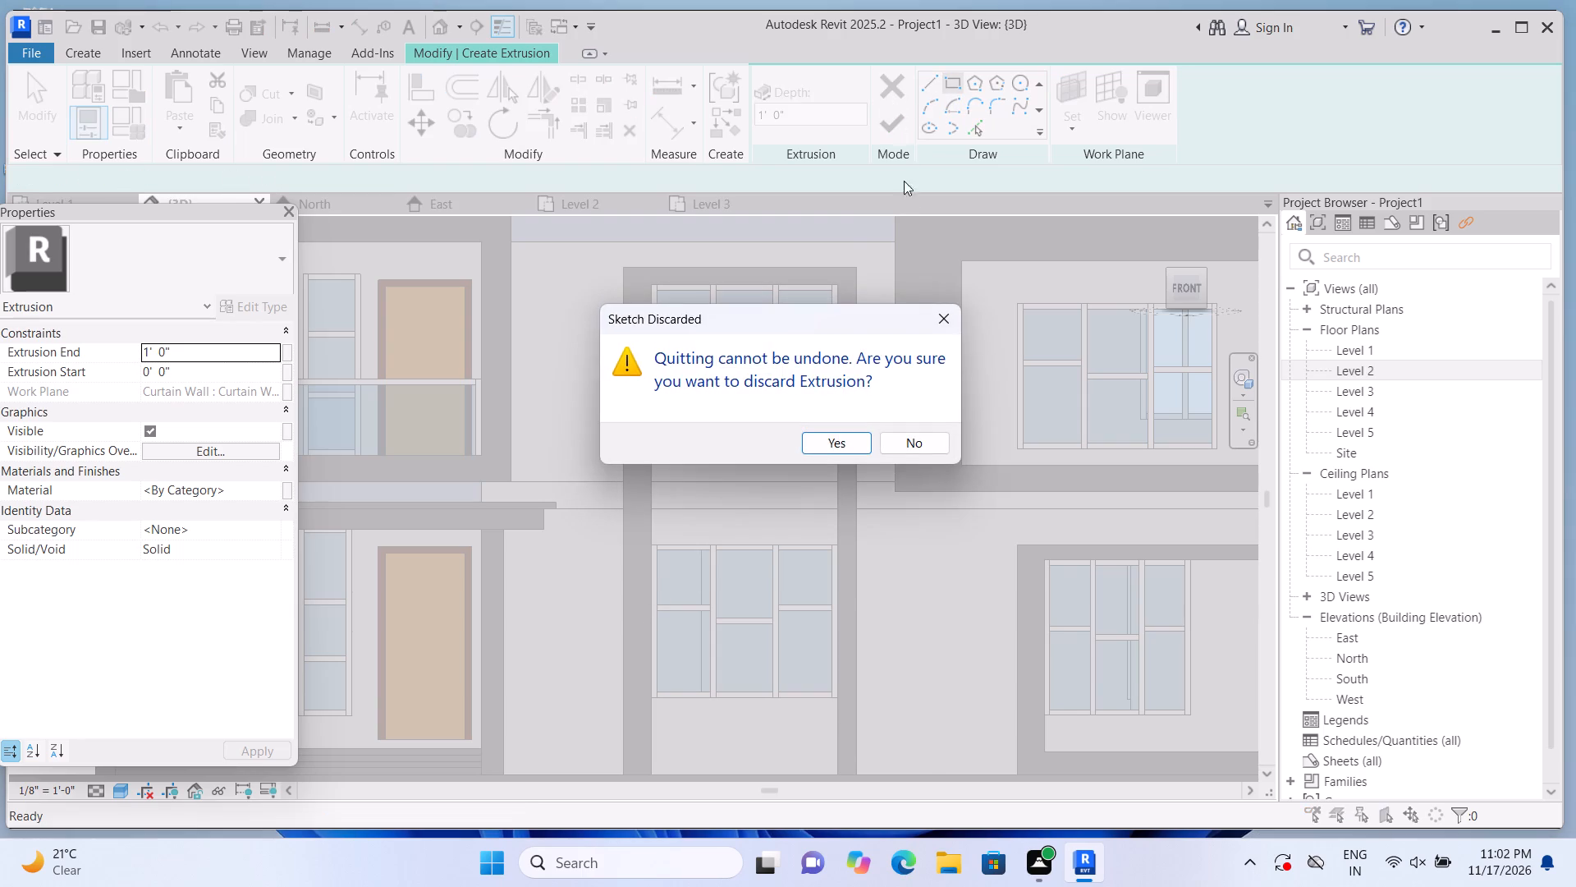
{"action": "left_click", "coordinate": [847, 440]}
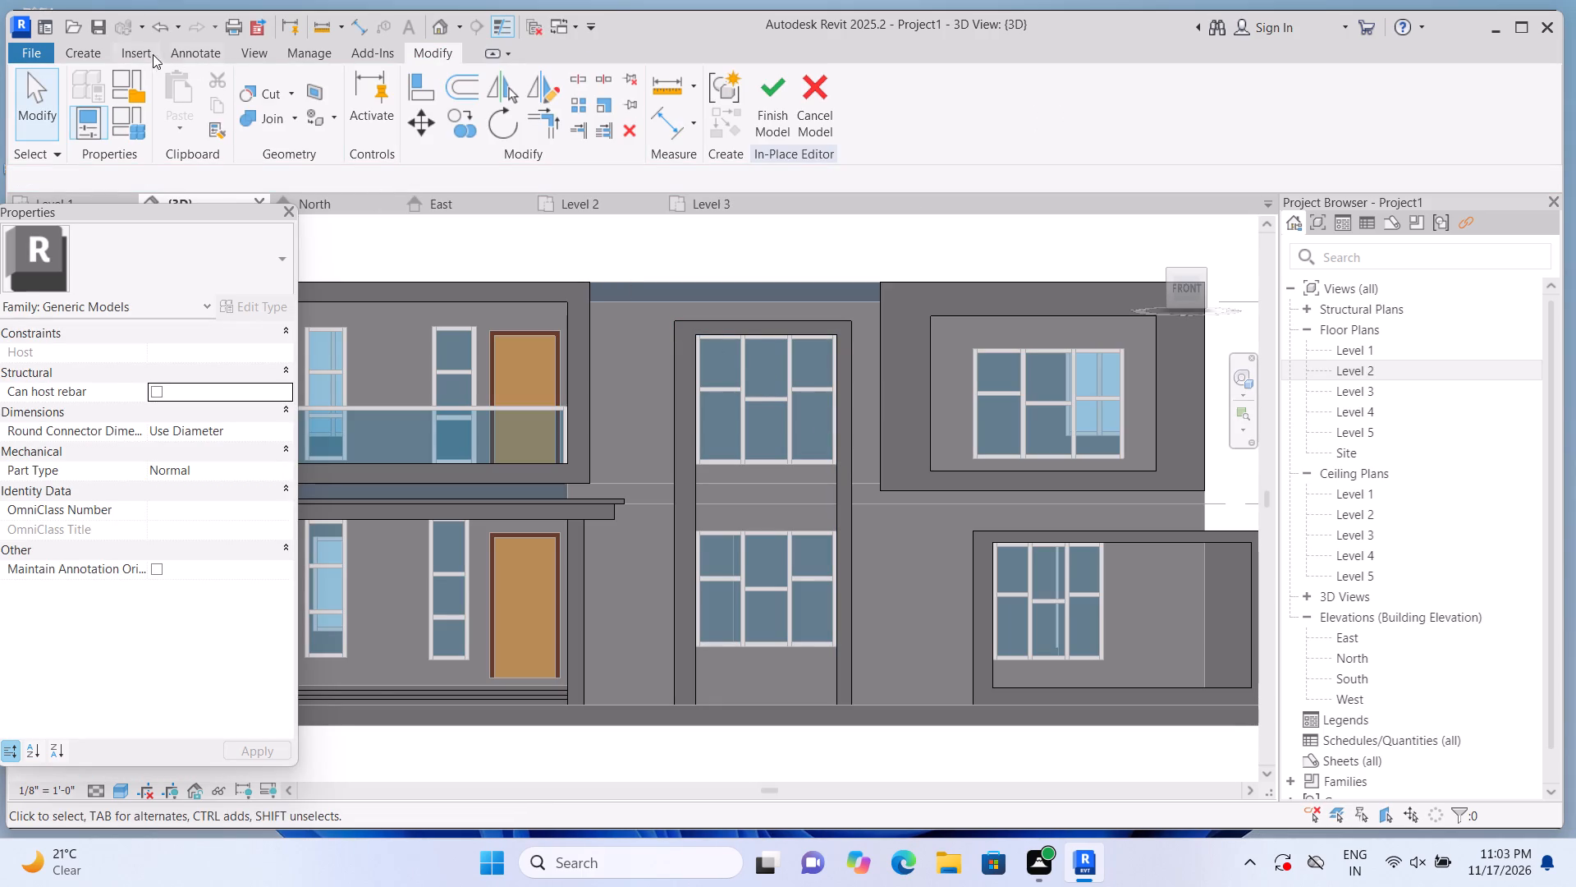
Extrude a thin horizontal band 7'-0" long and 1' 0" deep on the wall face, directly above the lower middle window between the vertical strips.
{"action": "left_click", "coordinate": [95, 57]}
{"action": "left_click", "coordinate": [193, 108]}
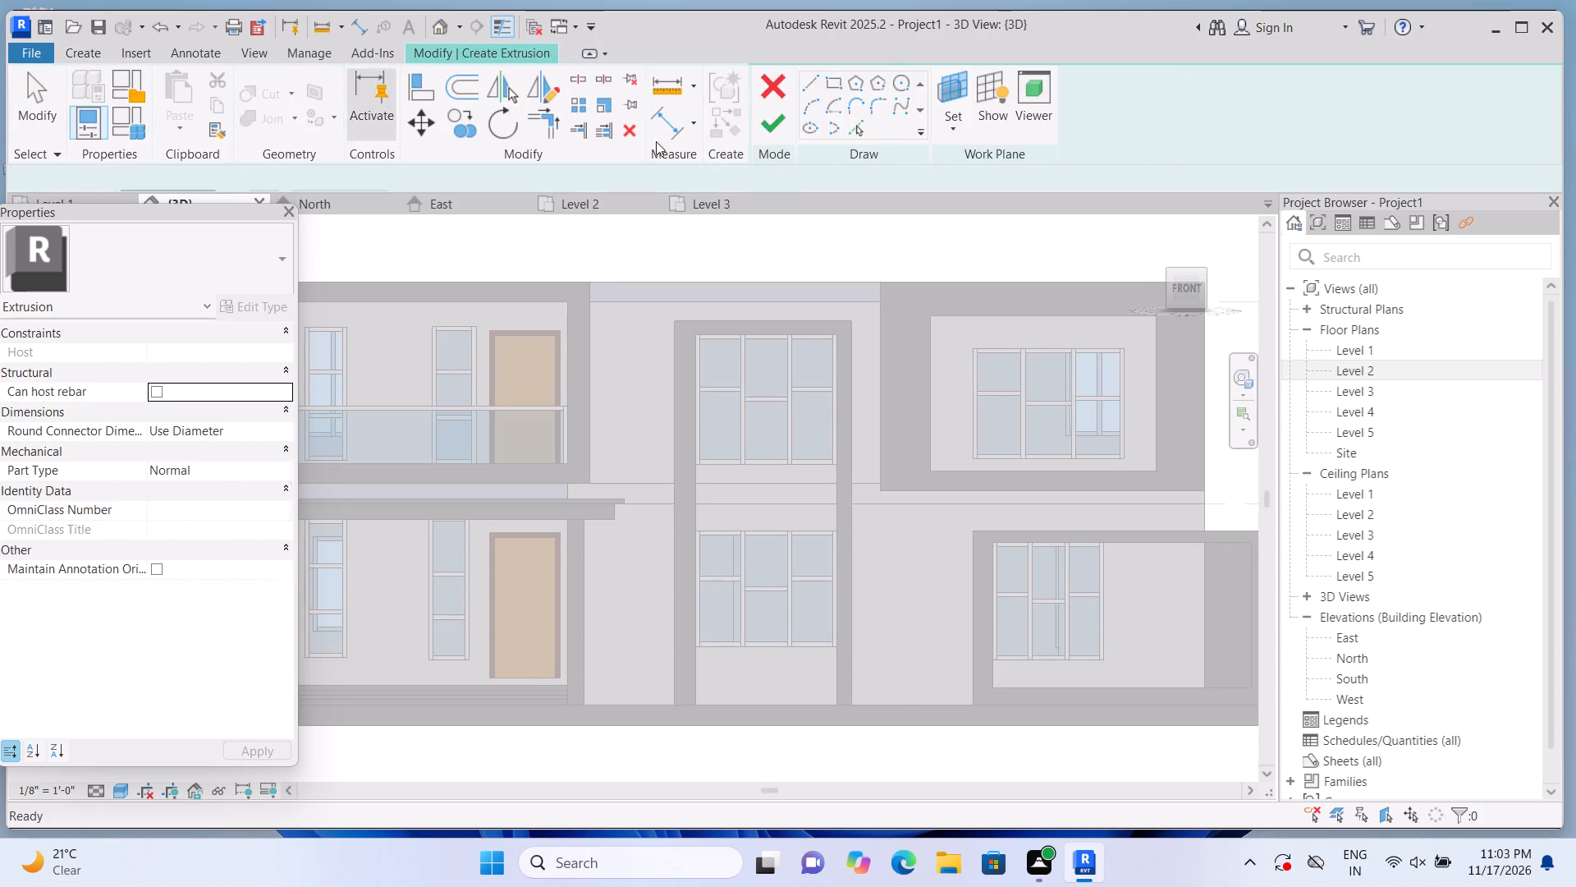
{"action": "left_click", "coordinate": [1070, 130]}
{"action": "left_click", "coordinate": [1087, 199]}
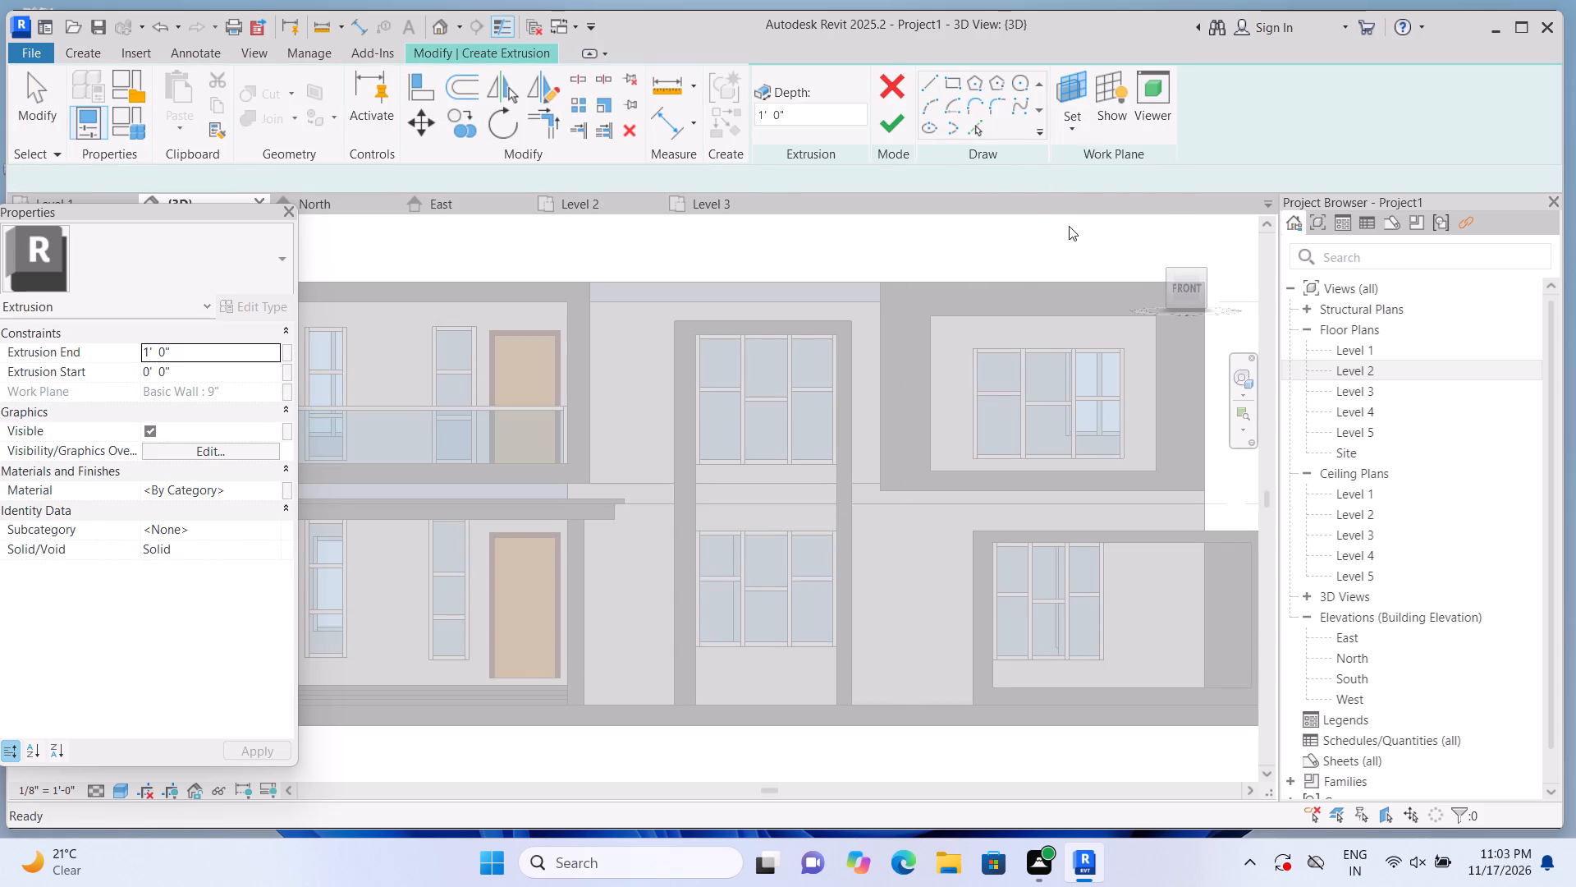
{"action": "scroll", "coordinate": [863, 413], "scroll_direction": "up", "scroll_amount": 1}
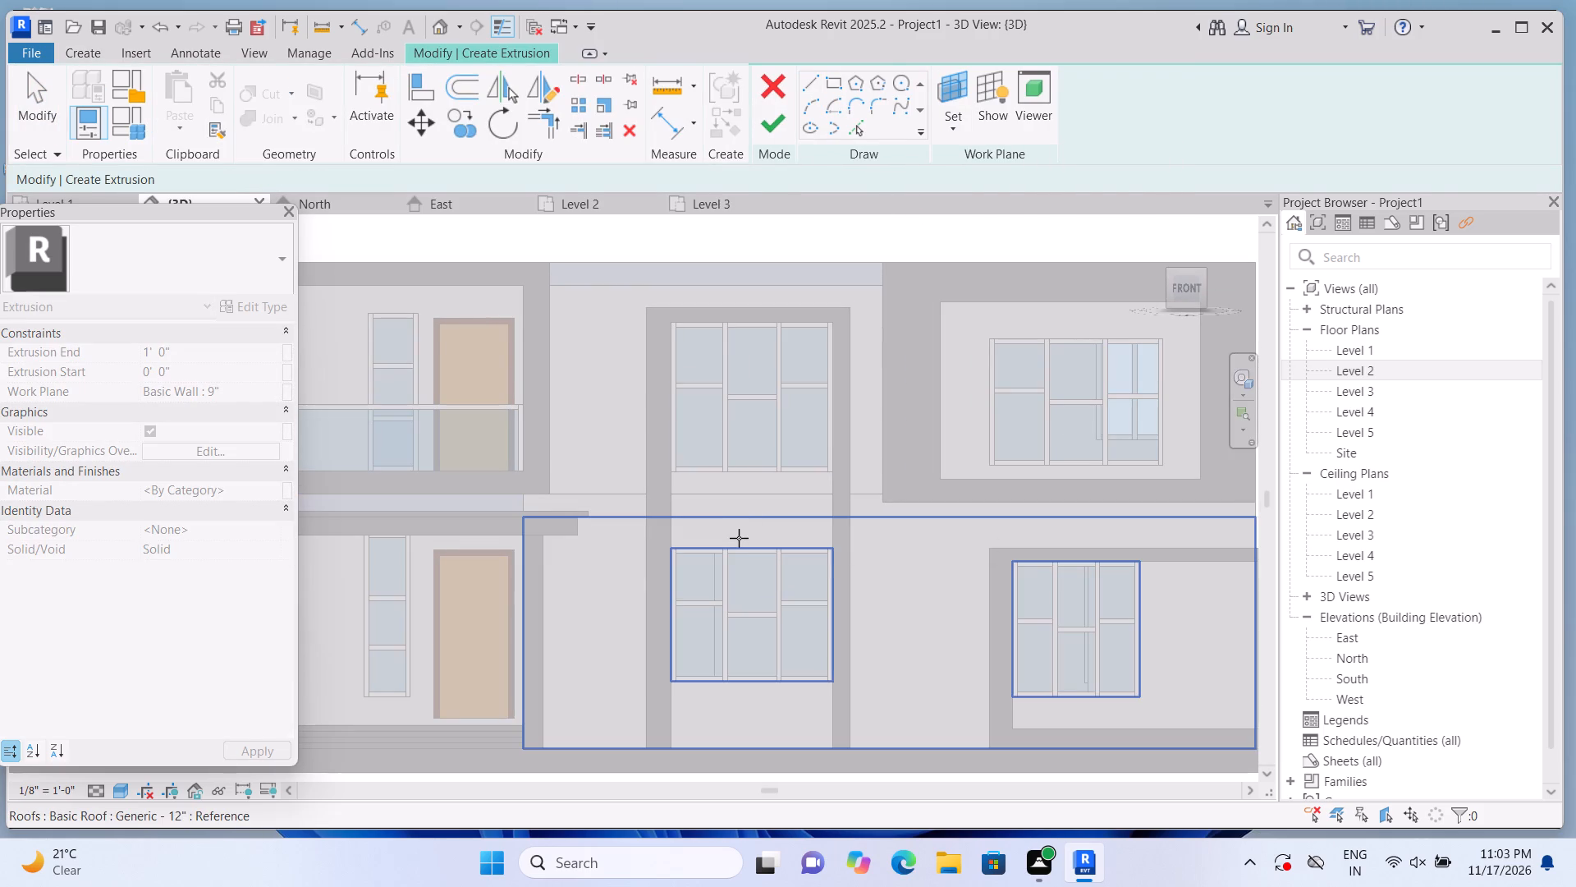
{"action": "left_click", "coordinate": [739, 538]}
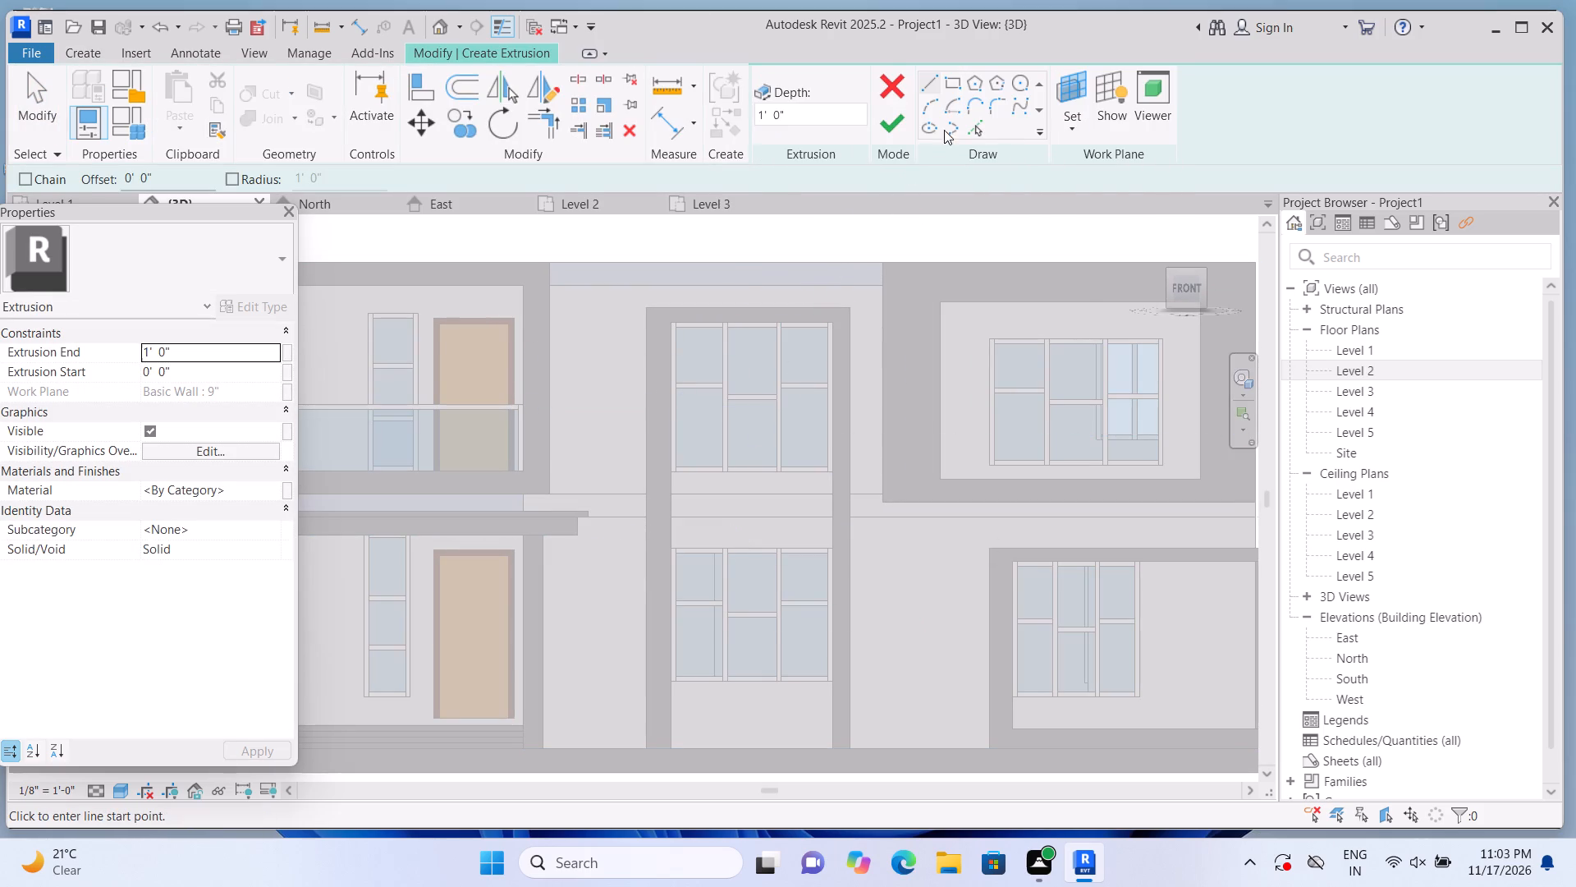
{"action": "left_click", "coordinate": [956, 93]}
{"action": "scroll", "coordinate": [733, 555], "scroll_direction": "up", "scroll_amount": 3}
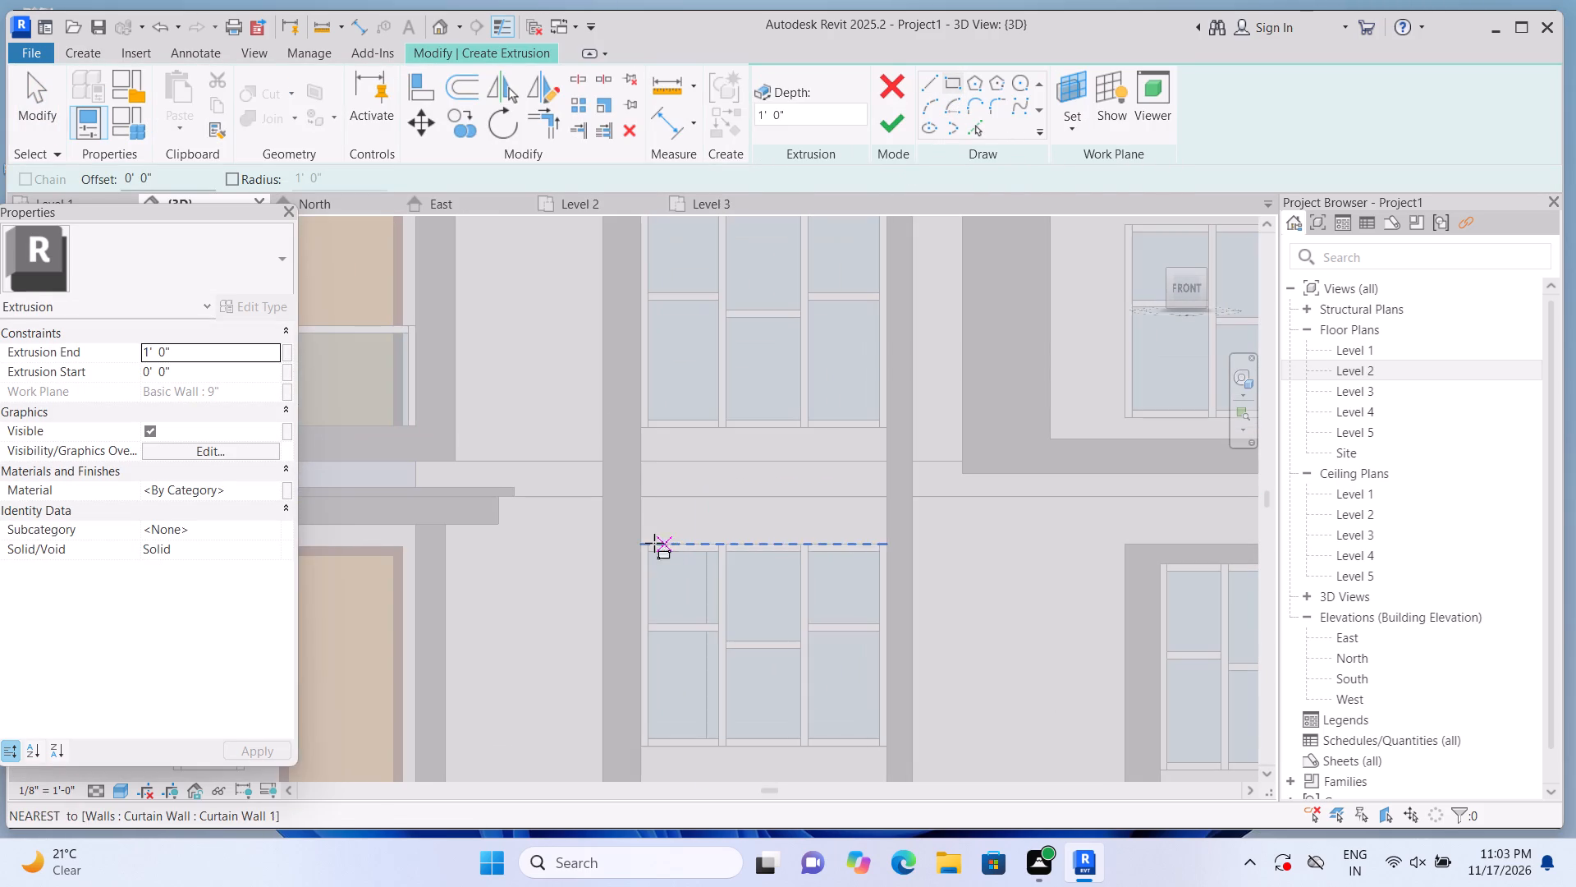
{"action": "left_click", "coordinate": [648, 543]}
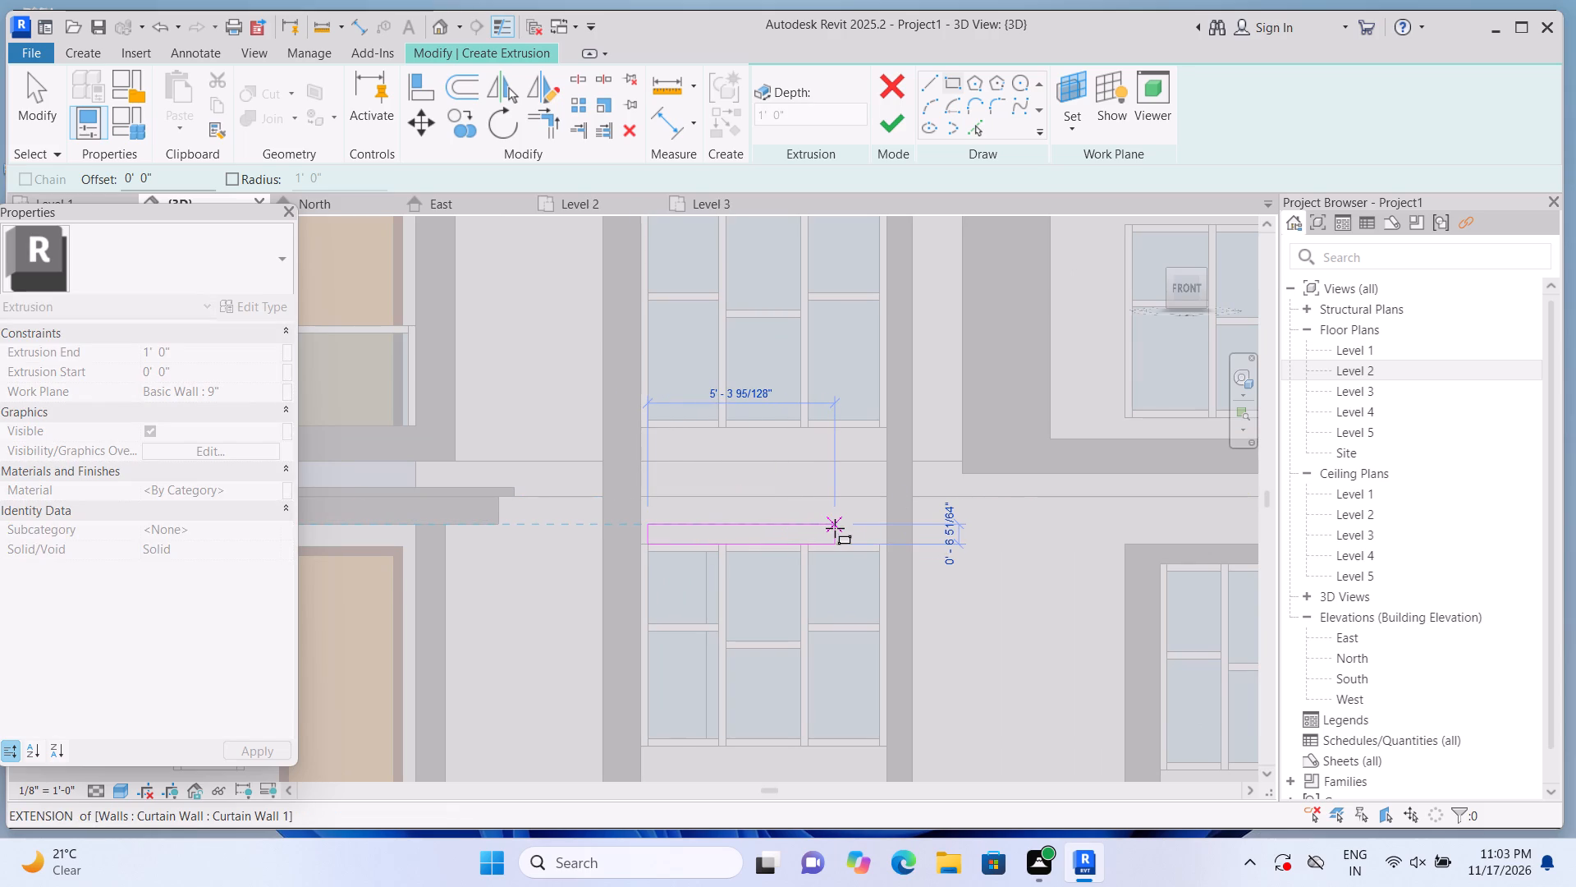
{"action": "key", "text": "Escape"}
{"action": "scroll", "coordinate": [696, 553], "scroll_direction": "up", "scroll_amount": 5}
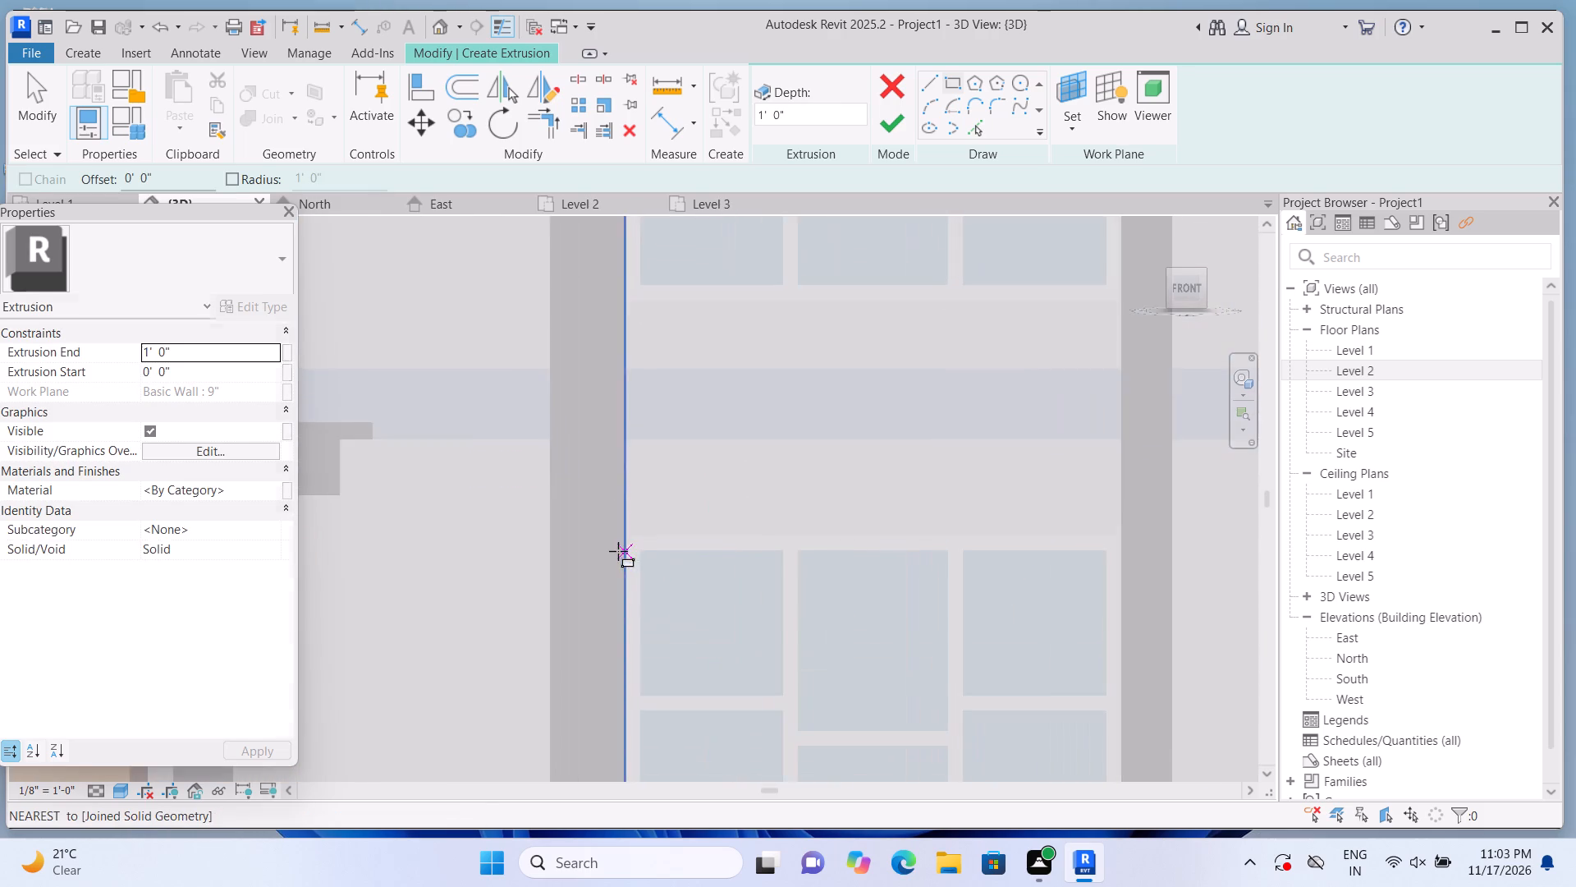
{"action": "scroll", "coordinate": [618, 551], "scroll_direction": "up", "scroll_amount": 2}
{"action": "left_click", "coordinate": [628, 529]}
{"action": "scroll", "coordinate": [758, 484], "scroll_direction": "down", "scroll_amount": 2}
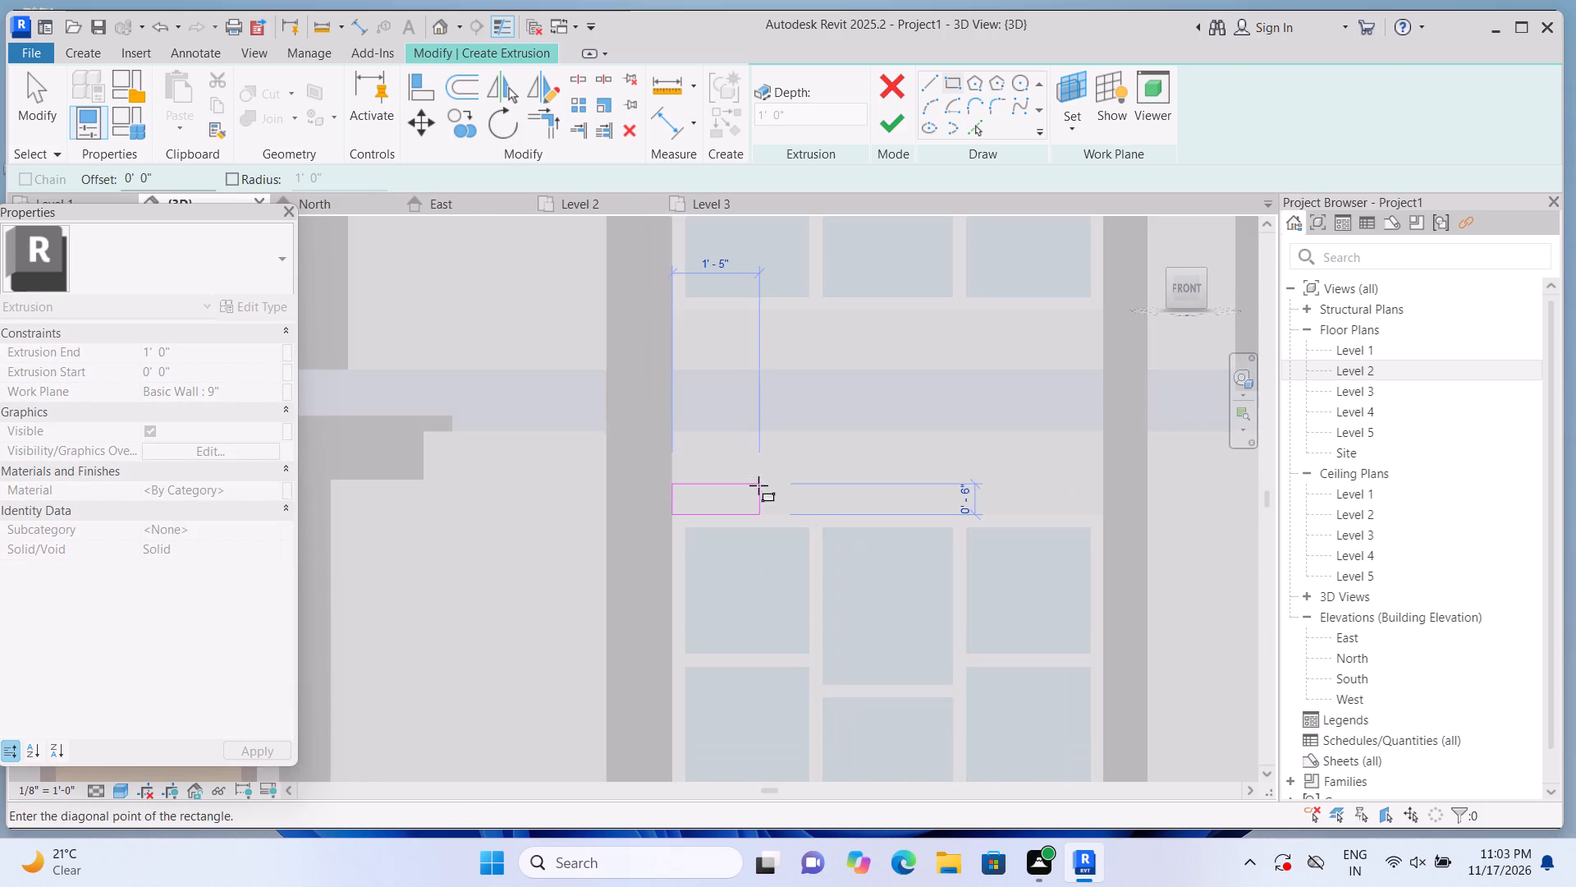
{"action": "scroll", "coordinate": [758, 485], "scroll_direction": "down", "scroll_amount": 3}
{"action": "scroll", "coordinate": [979, 482], "scroll_direction": "up", "scroll_amount": 7}
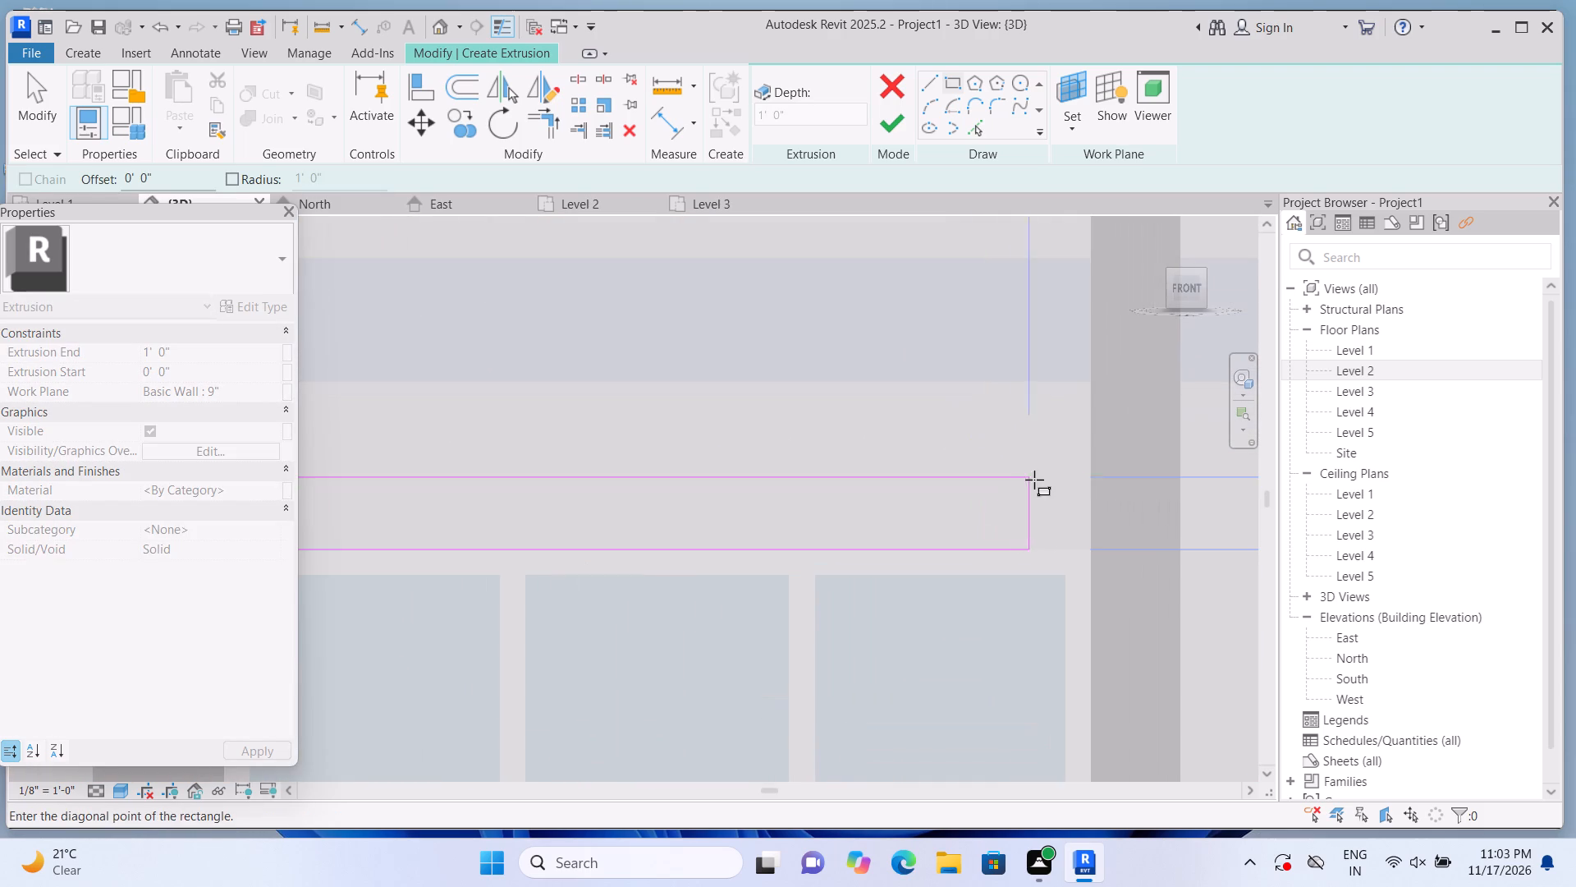
{"action": "left_click", "coordinate": [1088, 493]}
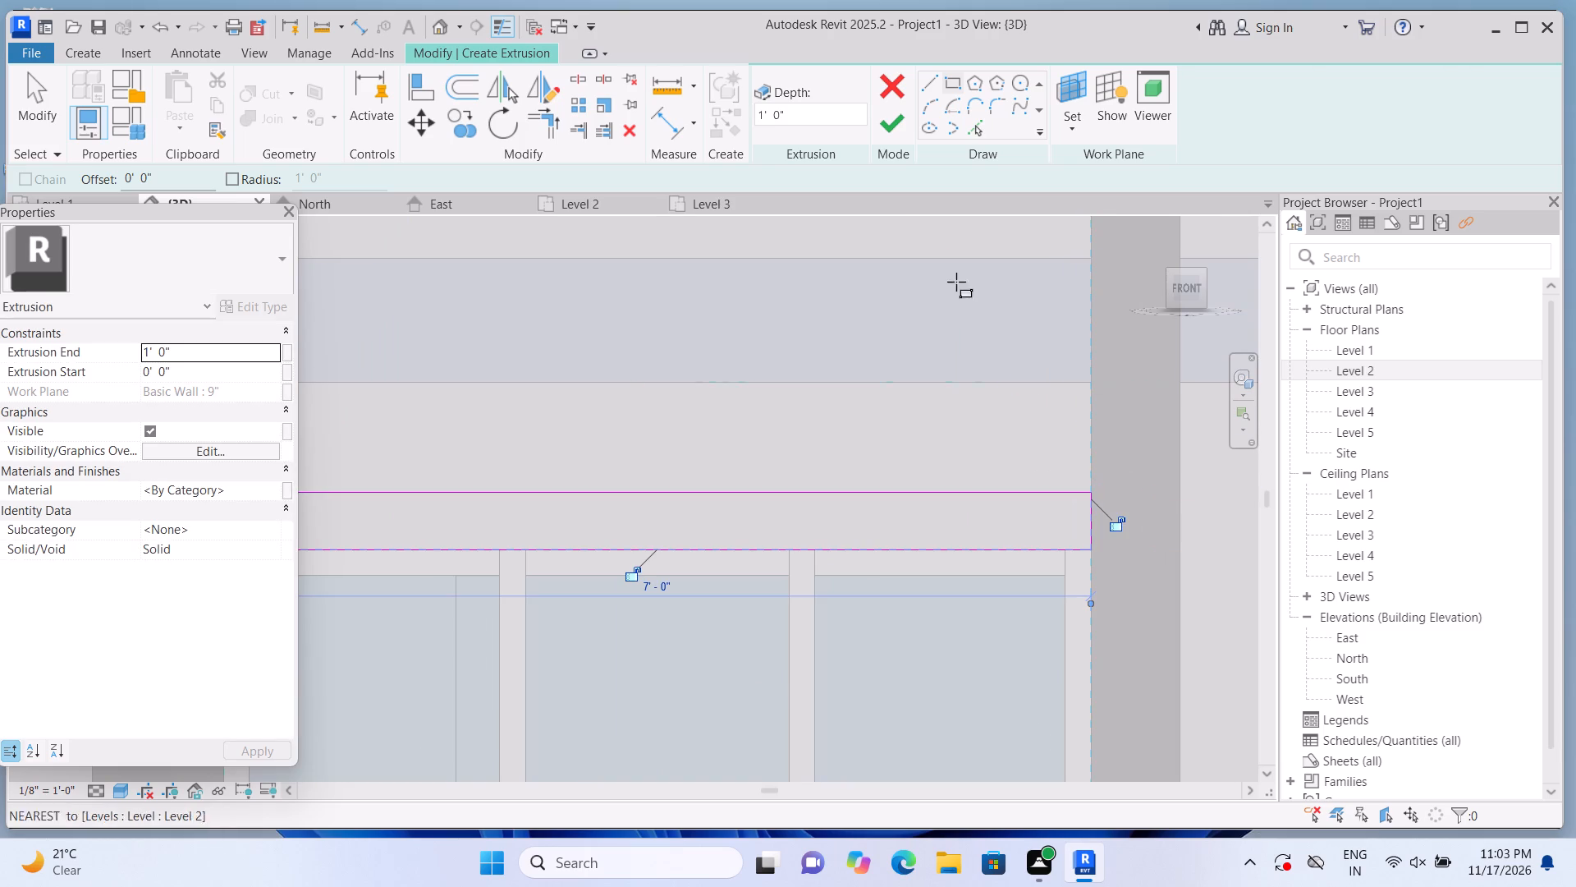
{"action": "left_click", "coordinate": [888, 115]}
{"action": "scroll", "coordinate": [887, 363], "scroll_direction": "down", "scroll_amount": 6}
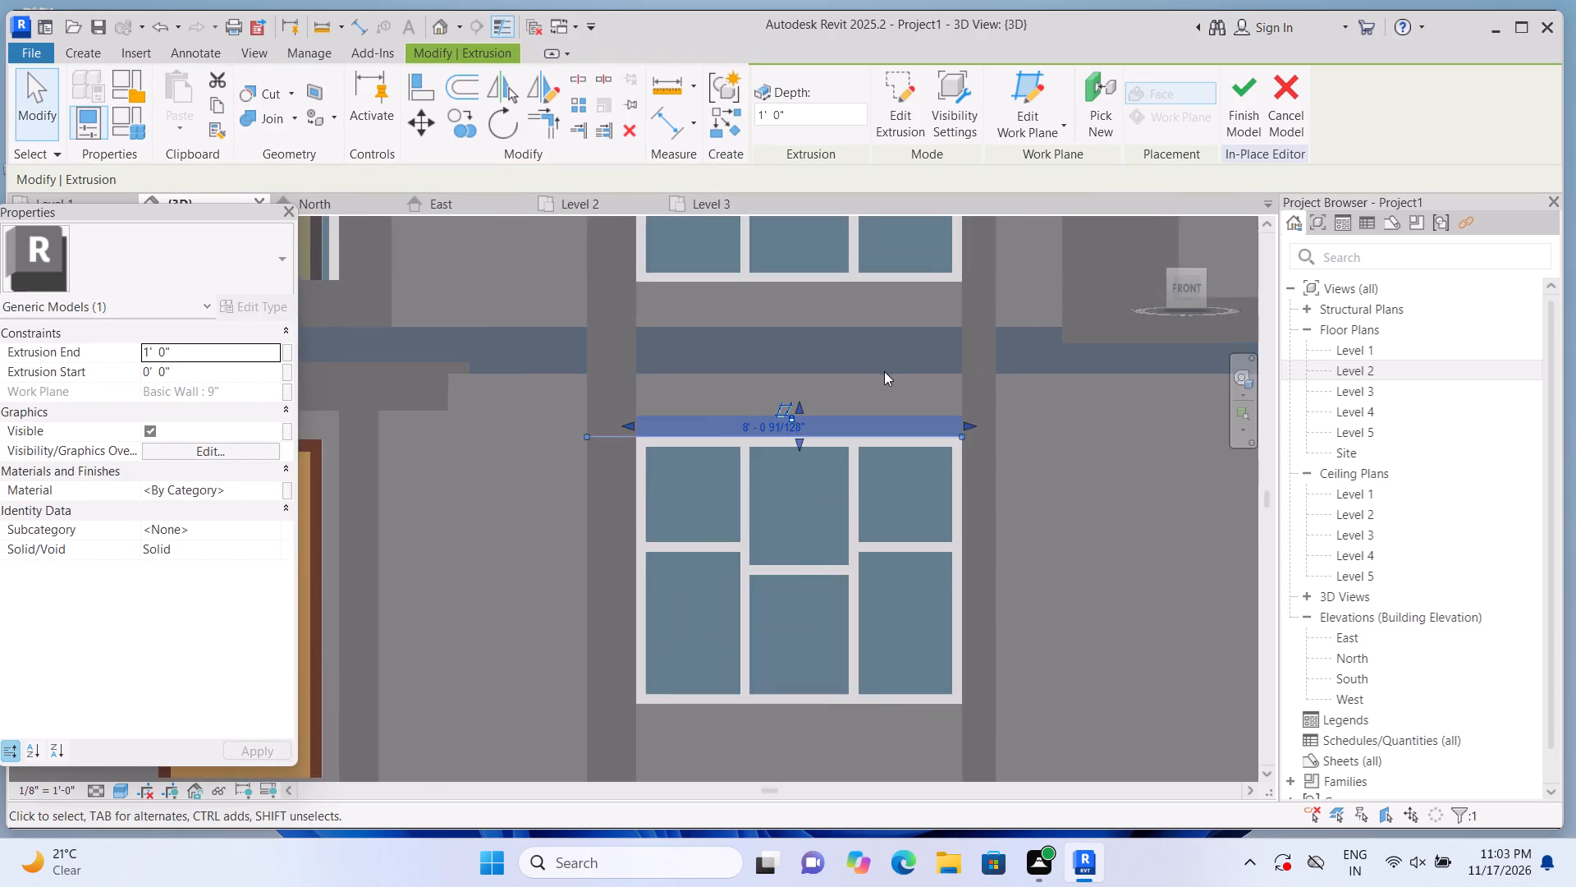
{"action": "scroll", "coordinate": [884, 371], "scroll_direction": "down", "scroll_amount": 3}
{"action": "key", "text": "Escape"}
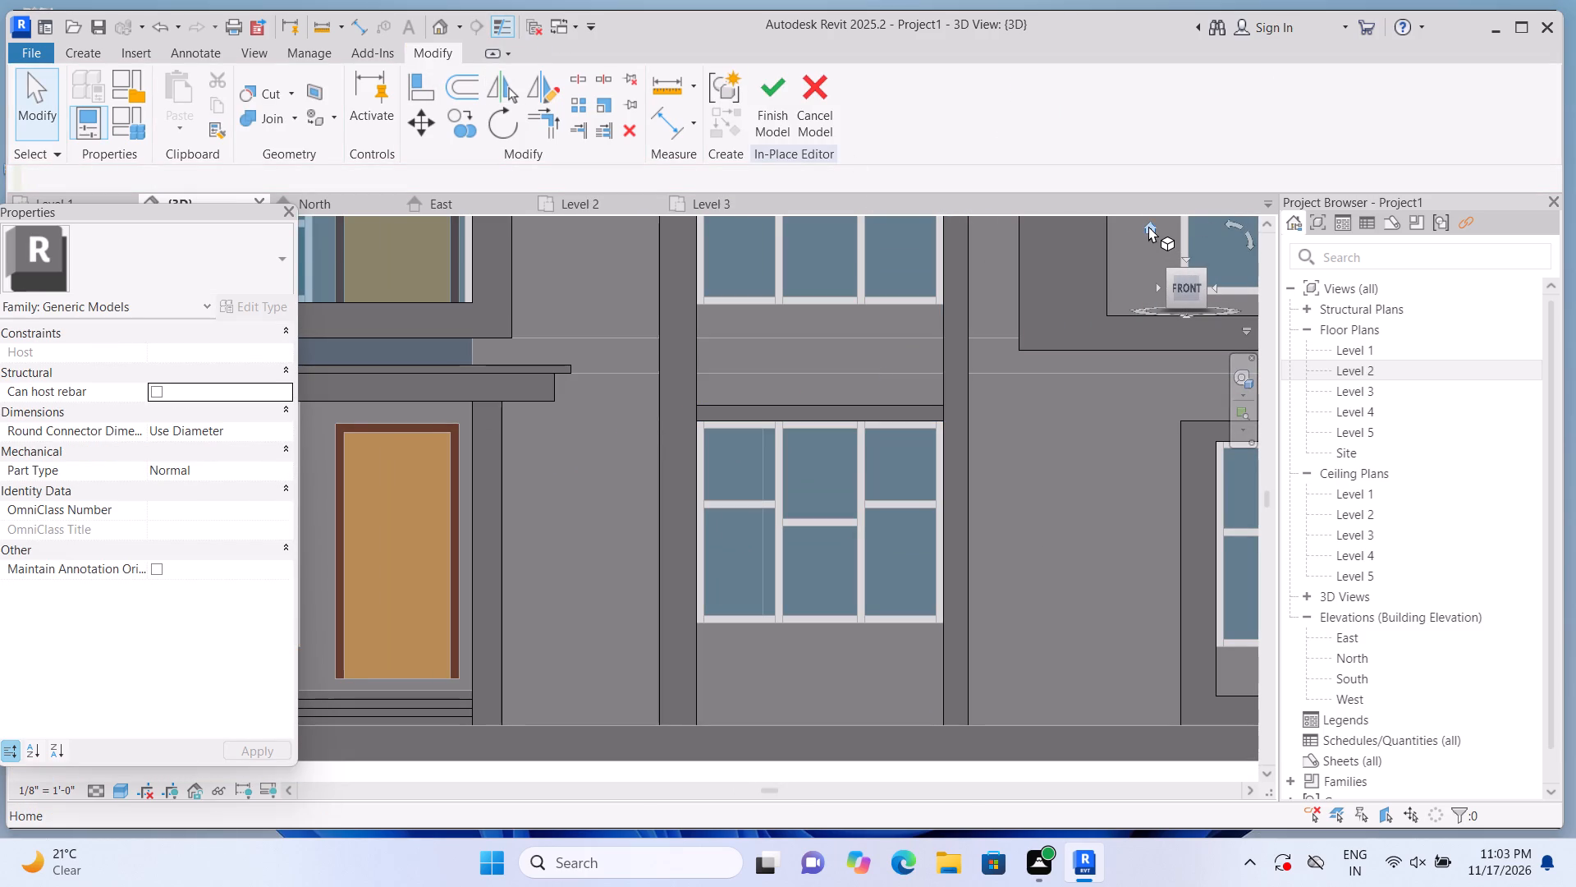
Examine the middle window frame and the adjacent upper window surround from the home 3D view.
{"action": "left_click", "coordinate": [1148, 226]}
{"action": "scroll", "coordinate": [405, 563], "scroll_direction": "up", "scroll_amount": 19}
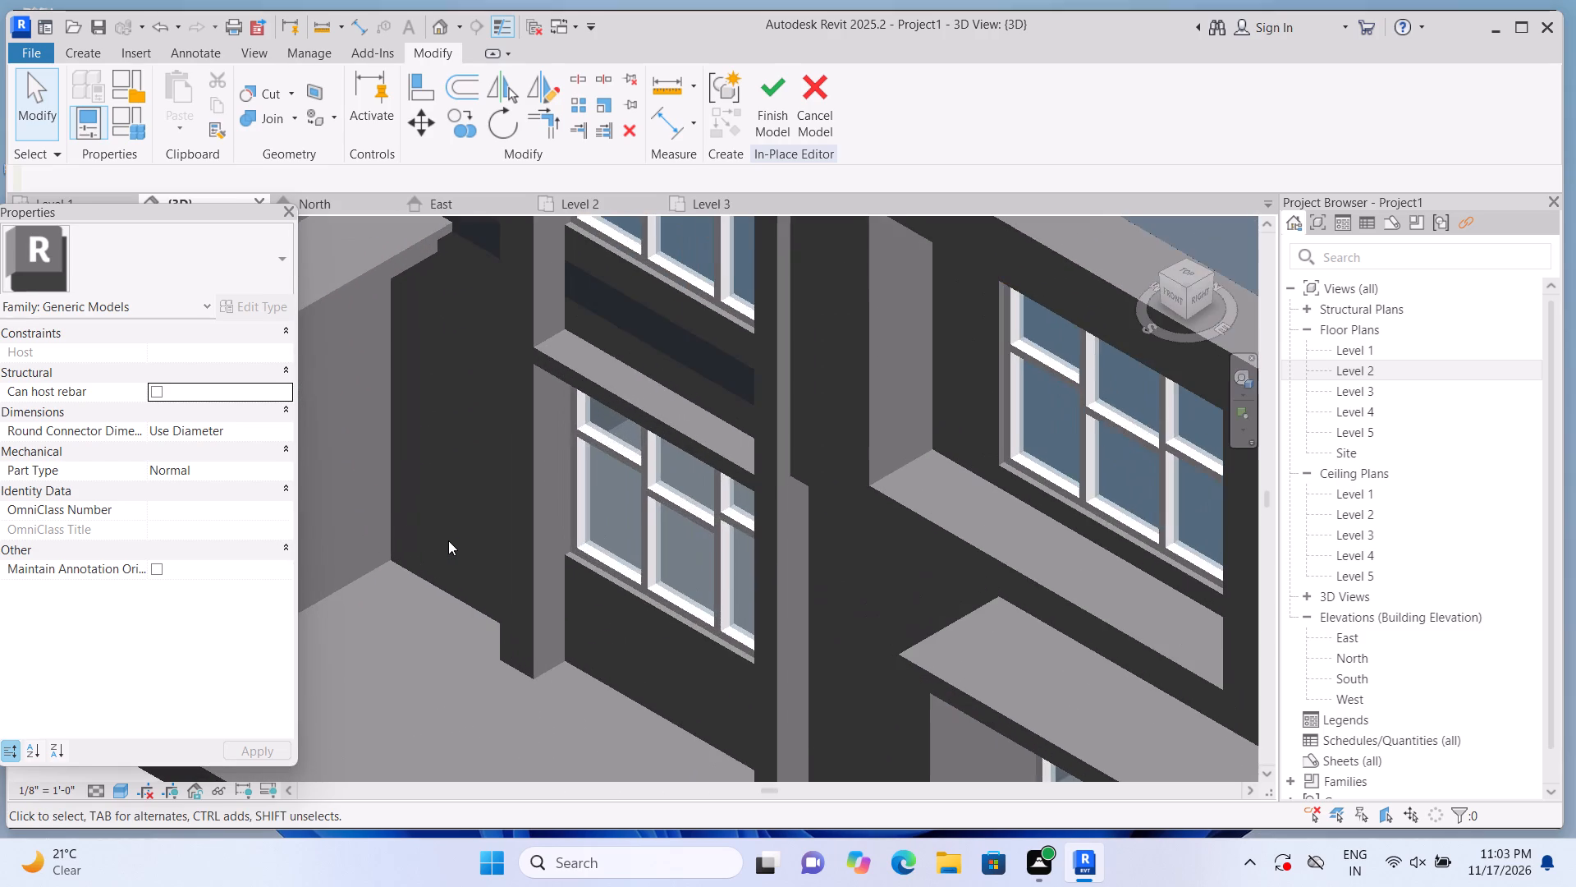
{"action": "scroll", "coordinate": [448, 540], "scroll_direction": "down", "scroll_amount": 6}
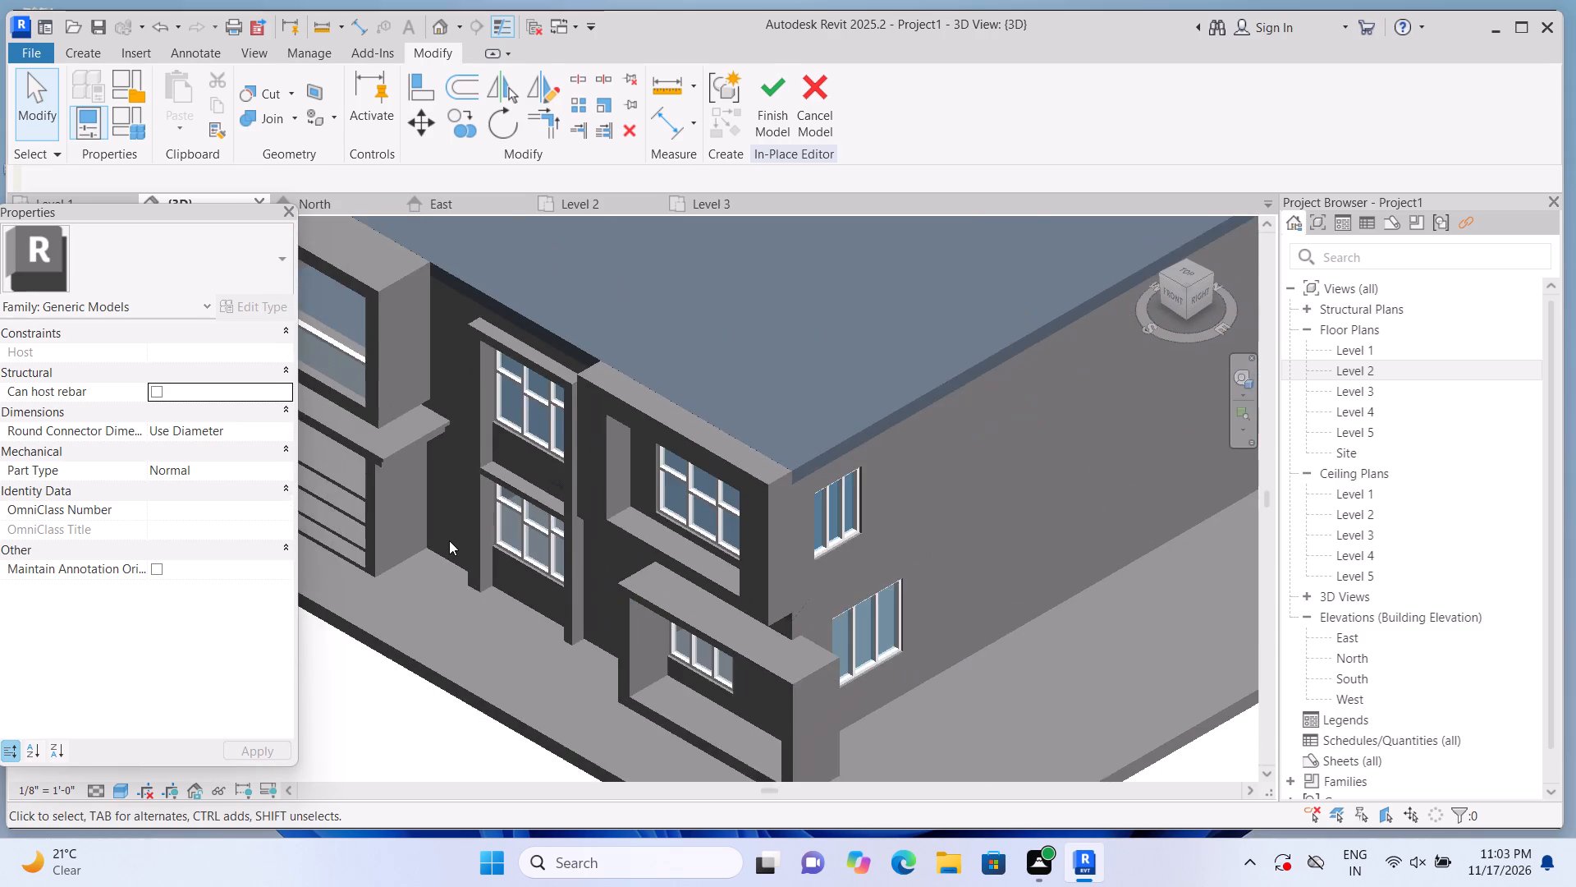
{"action": "scroll", "coordinate": [449, 540], "scroll_direction": "down", "scroll_amount": 2}
{"action": "scroll", "coordinate": [441, 566], "scroll_direction": "up", "scroll_amount": 4}
{"action": "scroll", "coordinate": [443, 568], "scroll_direction": "down", "scroll_amount": 3}
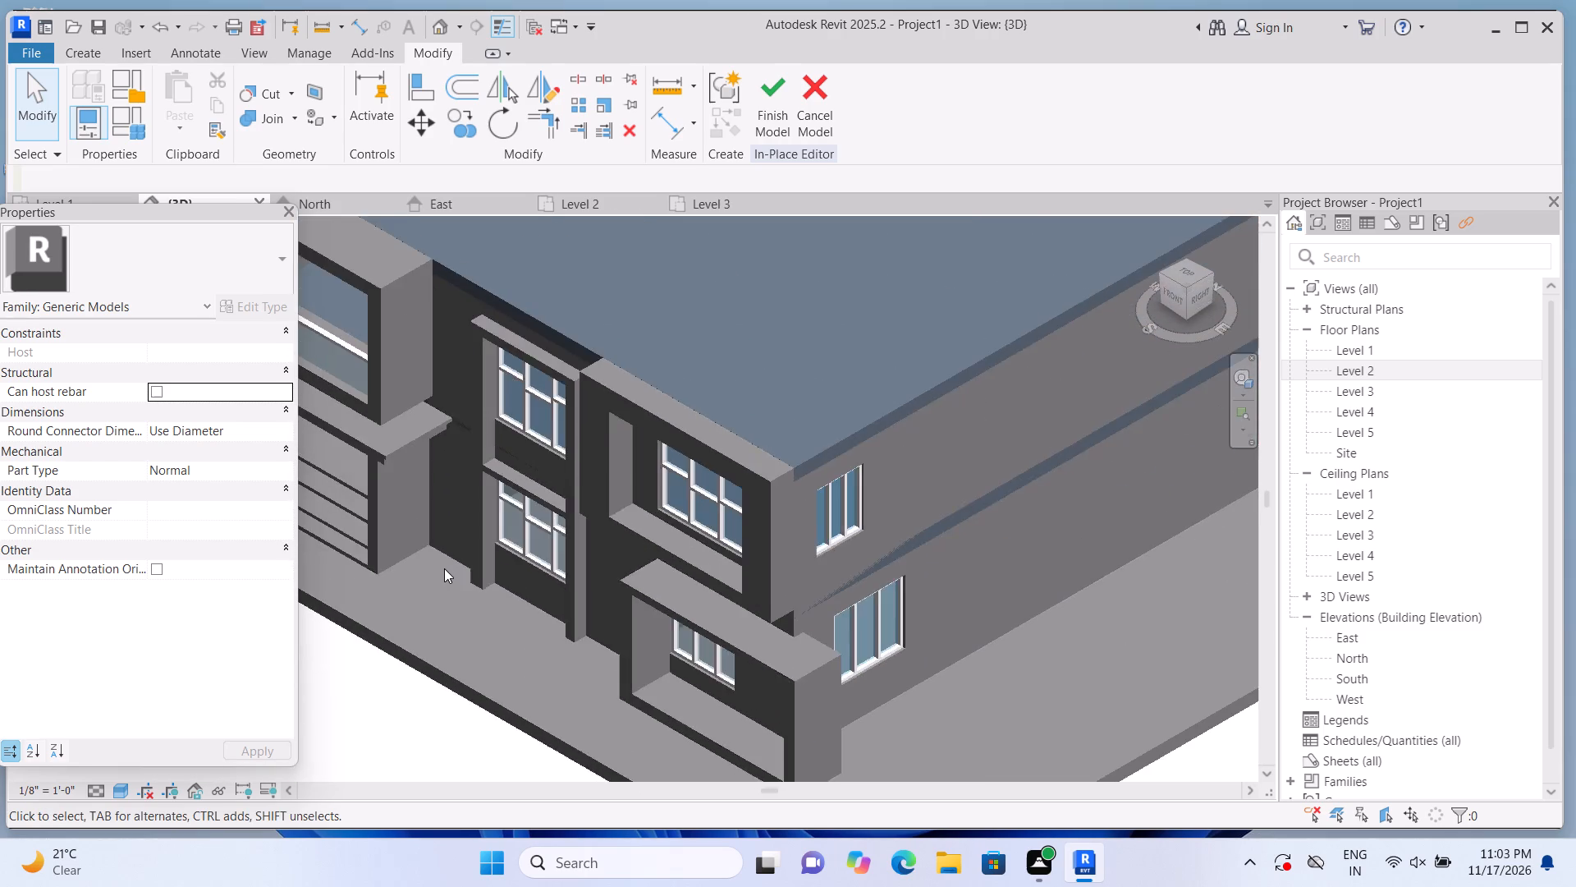
{"action": "scroll", "coordinate": [444, 568], "scroll_direction": "down", "scroll_amount": 3}
{"action": "scroll", "coordinate": [402, 668], "scroll_direction": "down", "scroll_amount": 3}
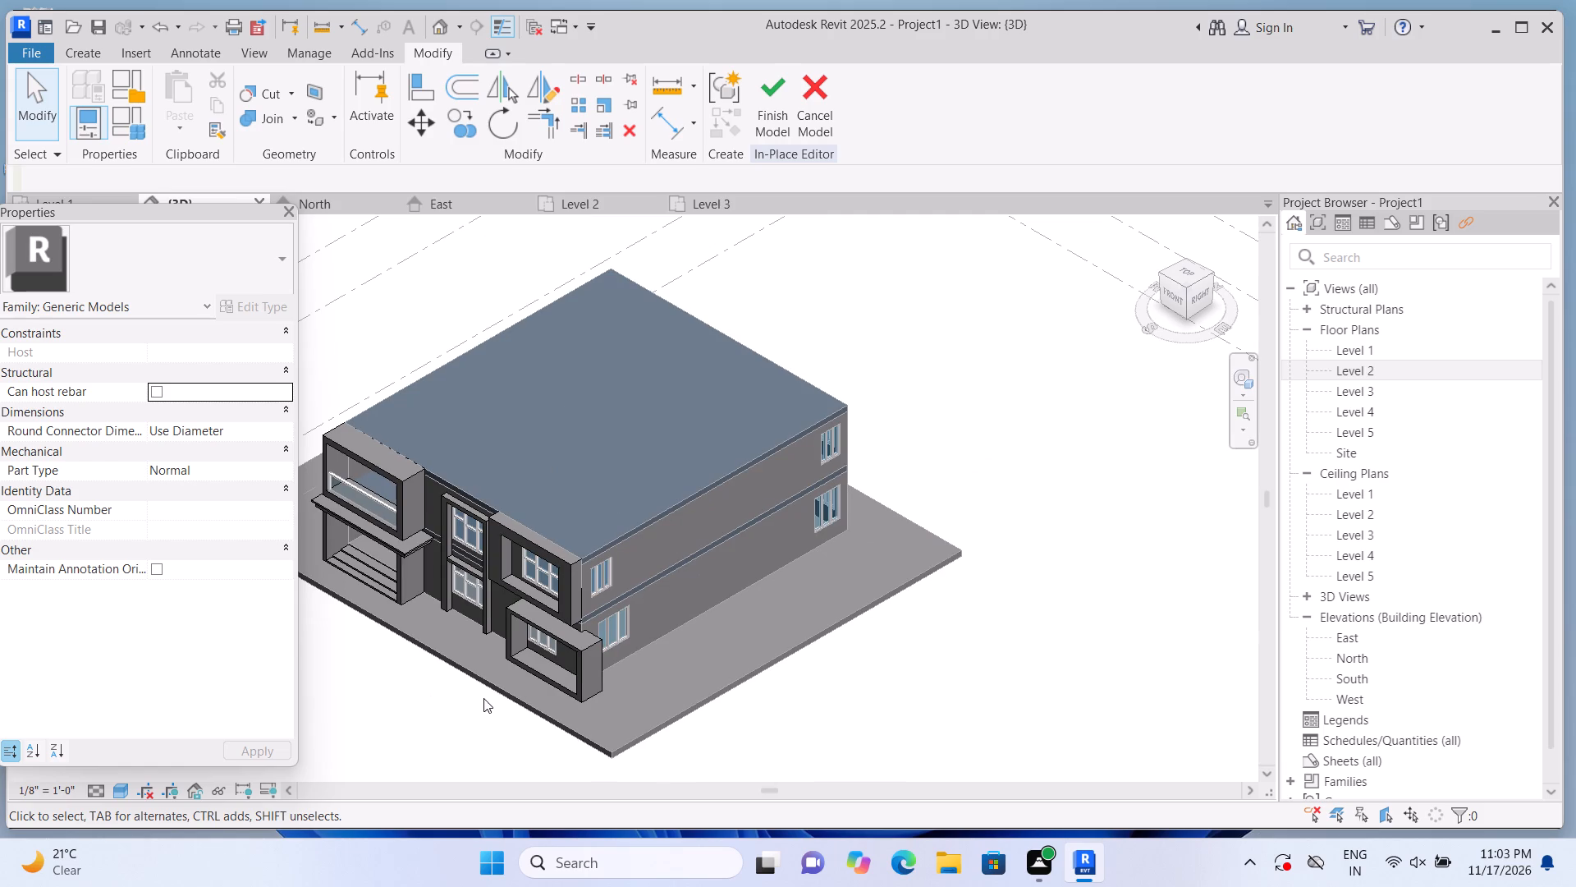
{"action": "scroll", "coordinate": [483, 698], "scroll_direction": "up", "scroll_amount": 2}
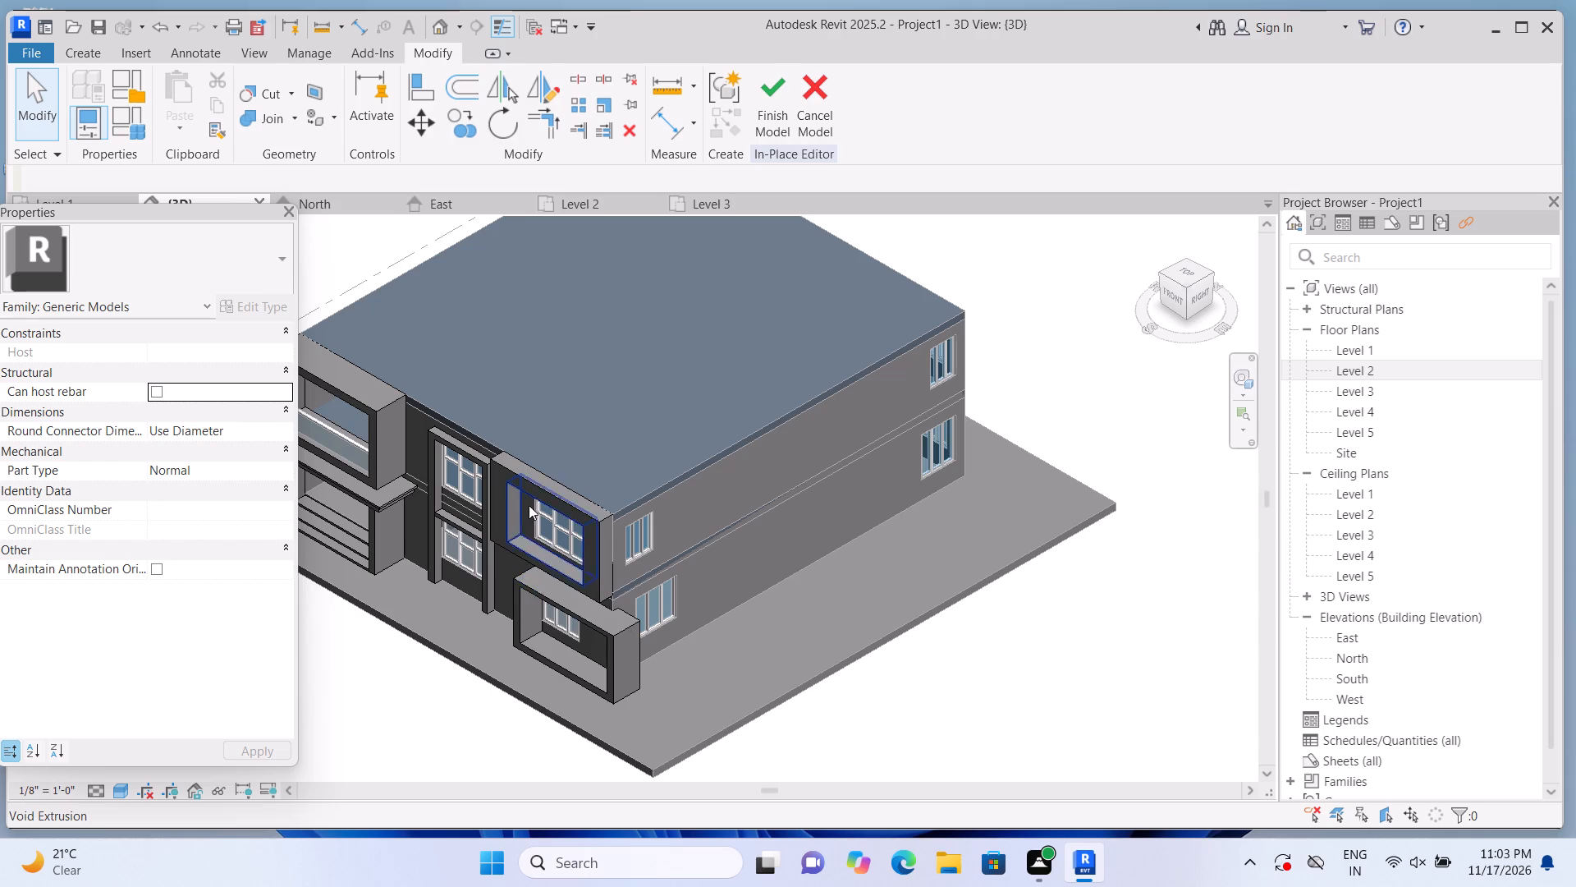
{"action": "scroll", "coordinate": [529, 498], "scroll_direction": "up", "scroll_amount": 7}
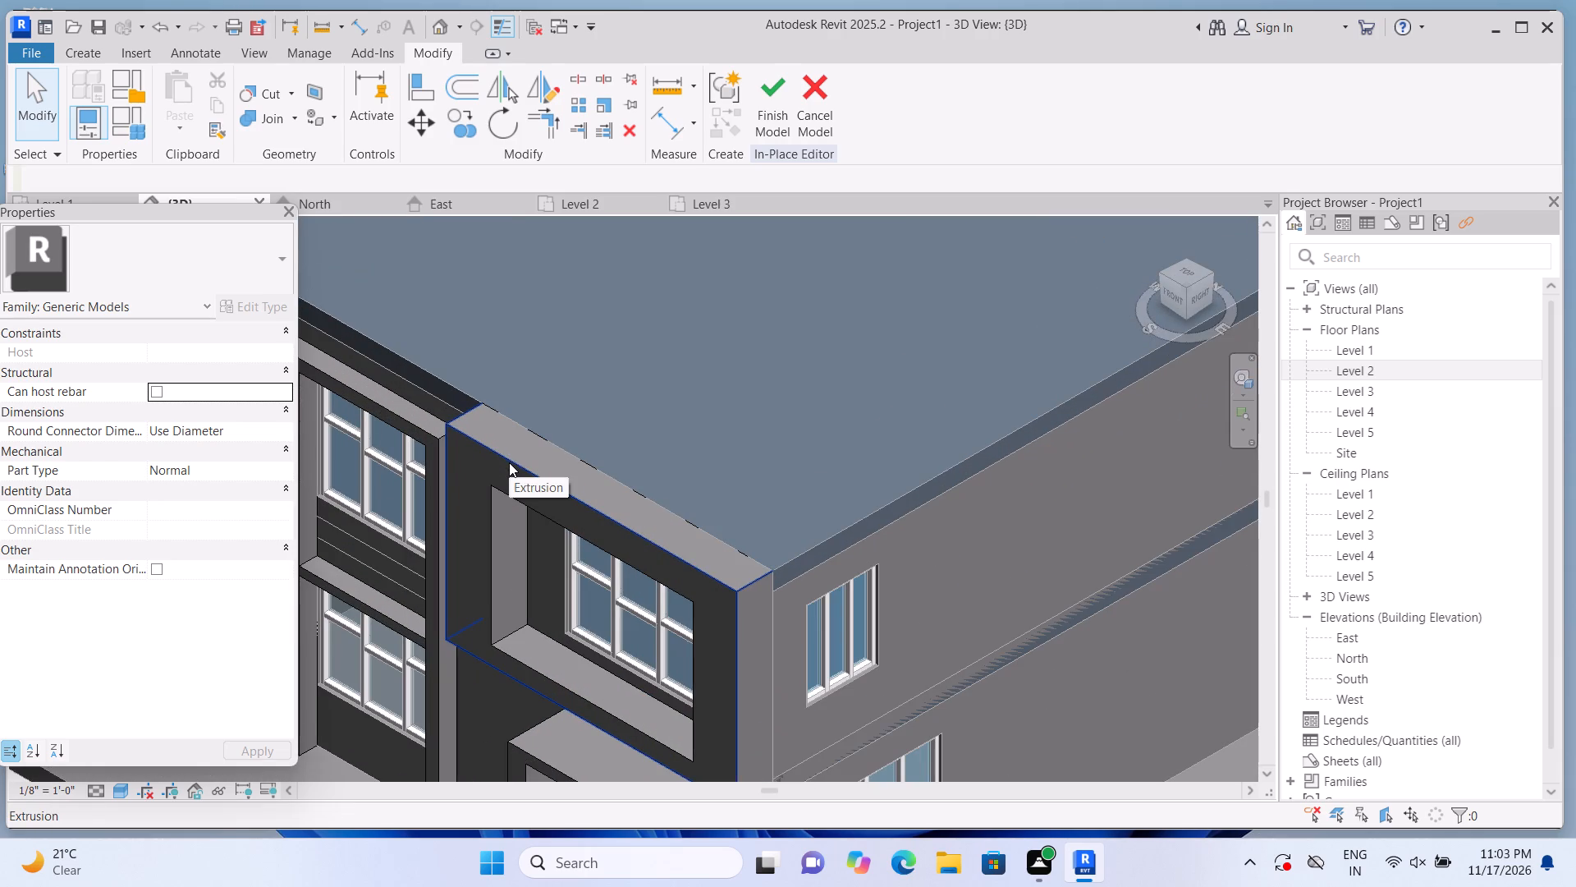
{"action": "scroll", "coordinate": [511, 443], "scroll_direction": "up", "scroll_amount": 4}
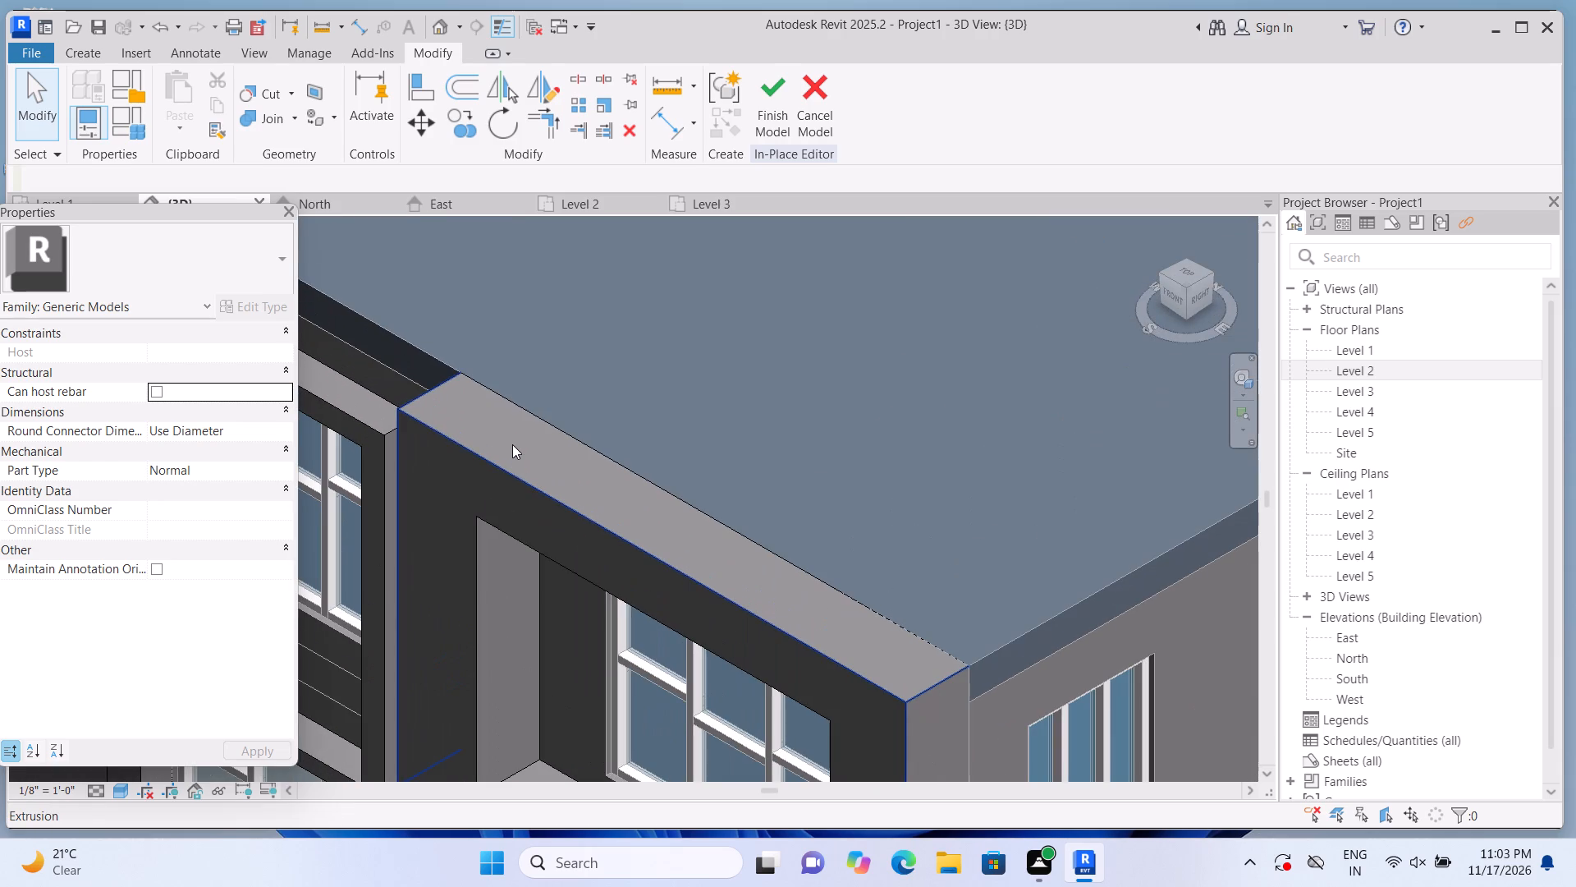
{"action": "scroll", "coordinate": [504, 448], "scroll_direction": "down", "scroll_amount": 2}
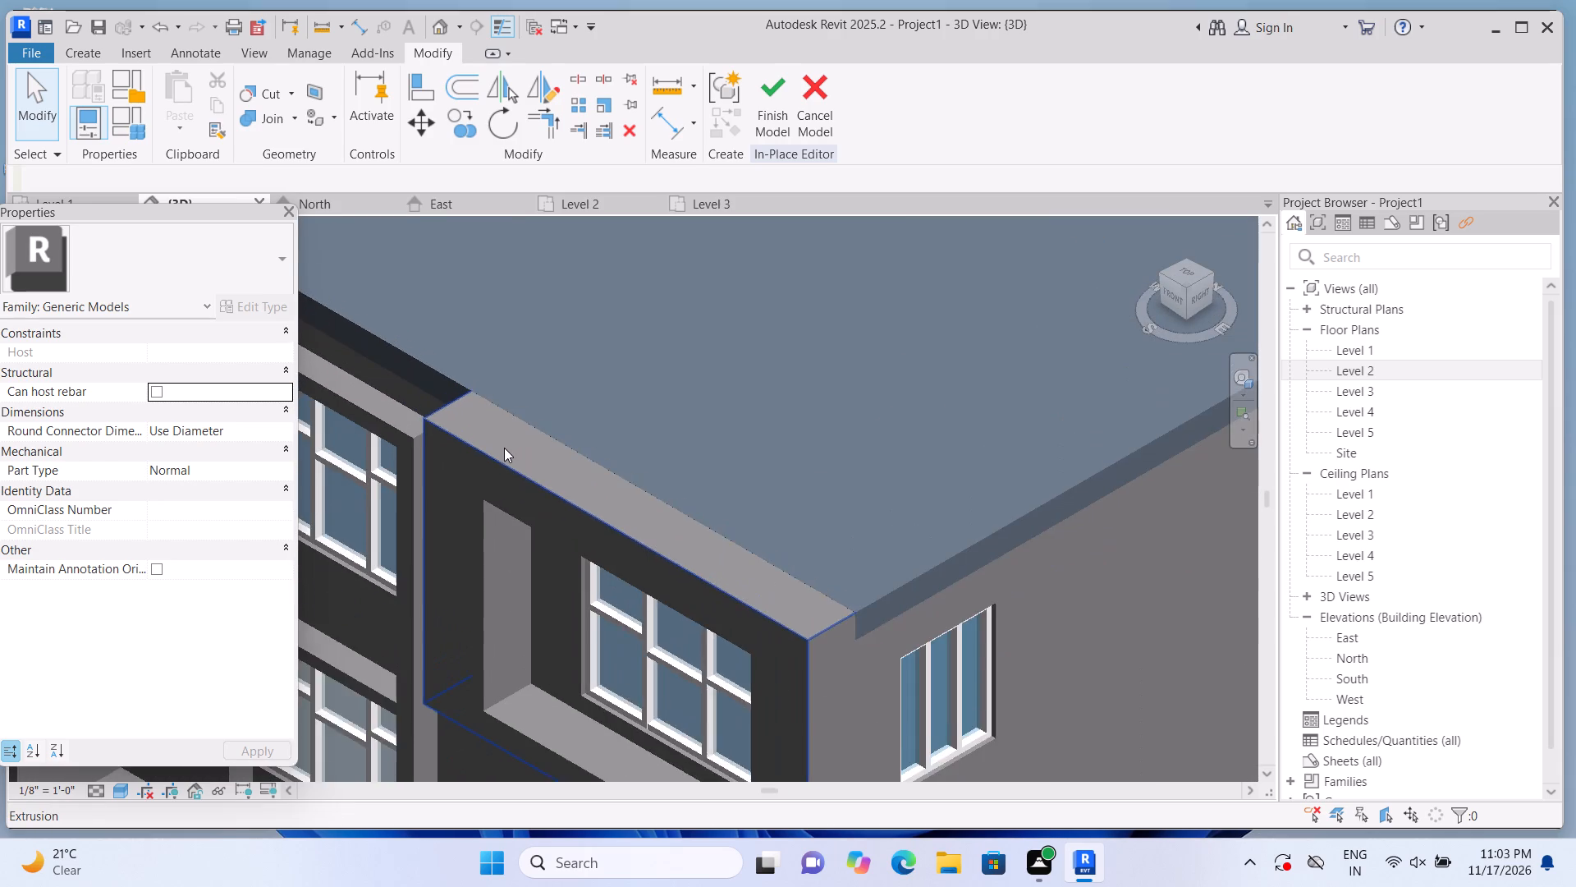
{"action": "scroll", "coordinate": [504, 448], "scroll_direction": "down", "scroll_amount": 1}
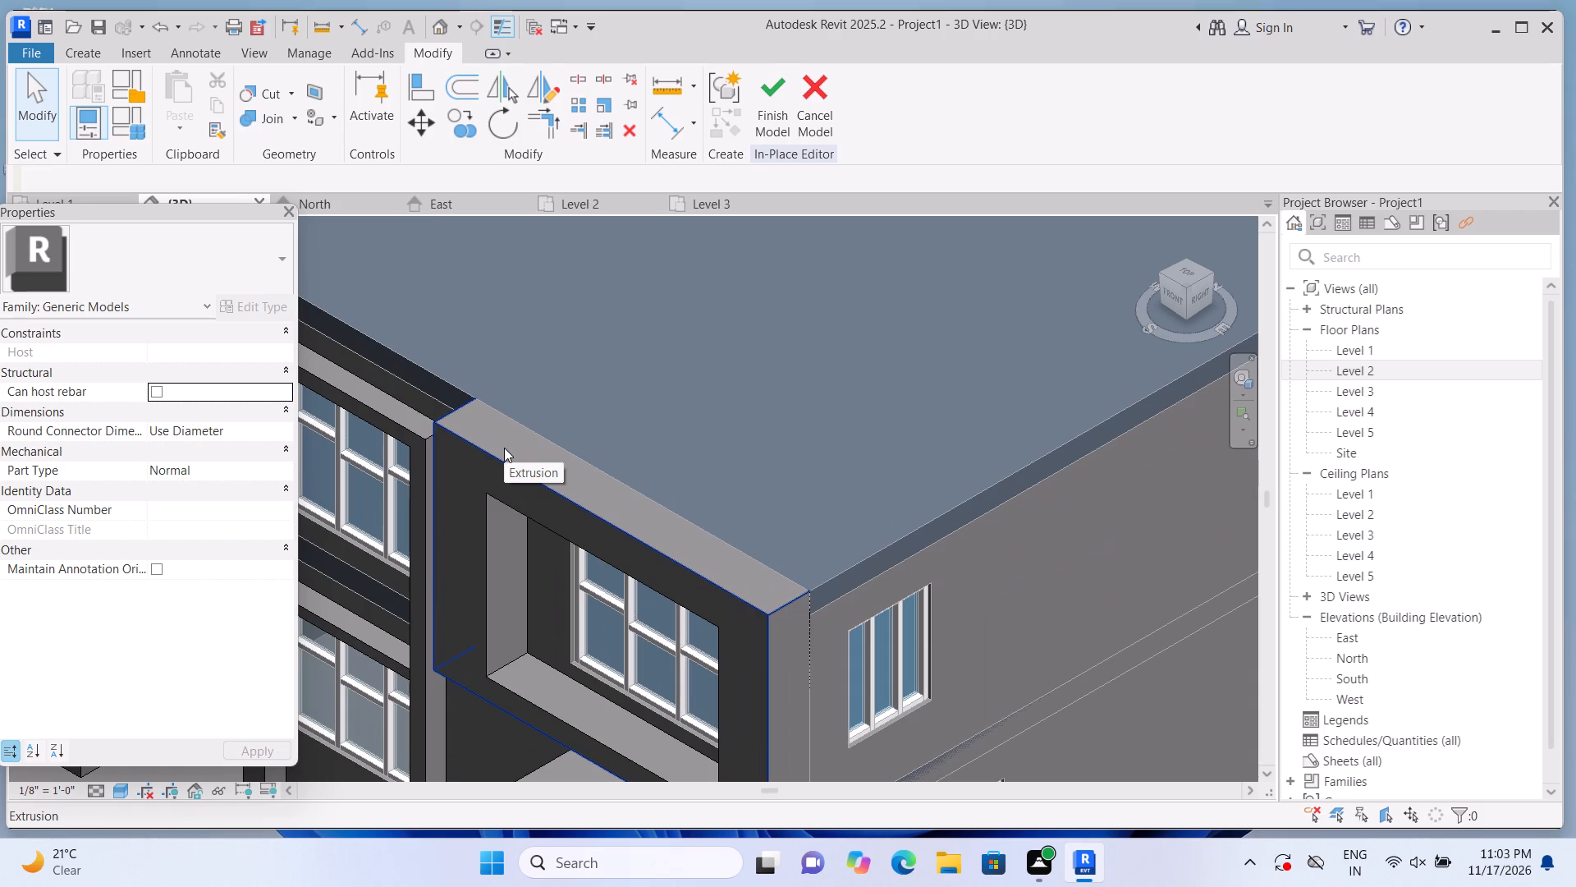
{"action": "scroll", "coordinate": [504, 448], "scroll_direction": "up", "scroll_amount": 4}
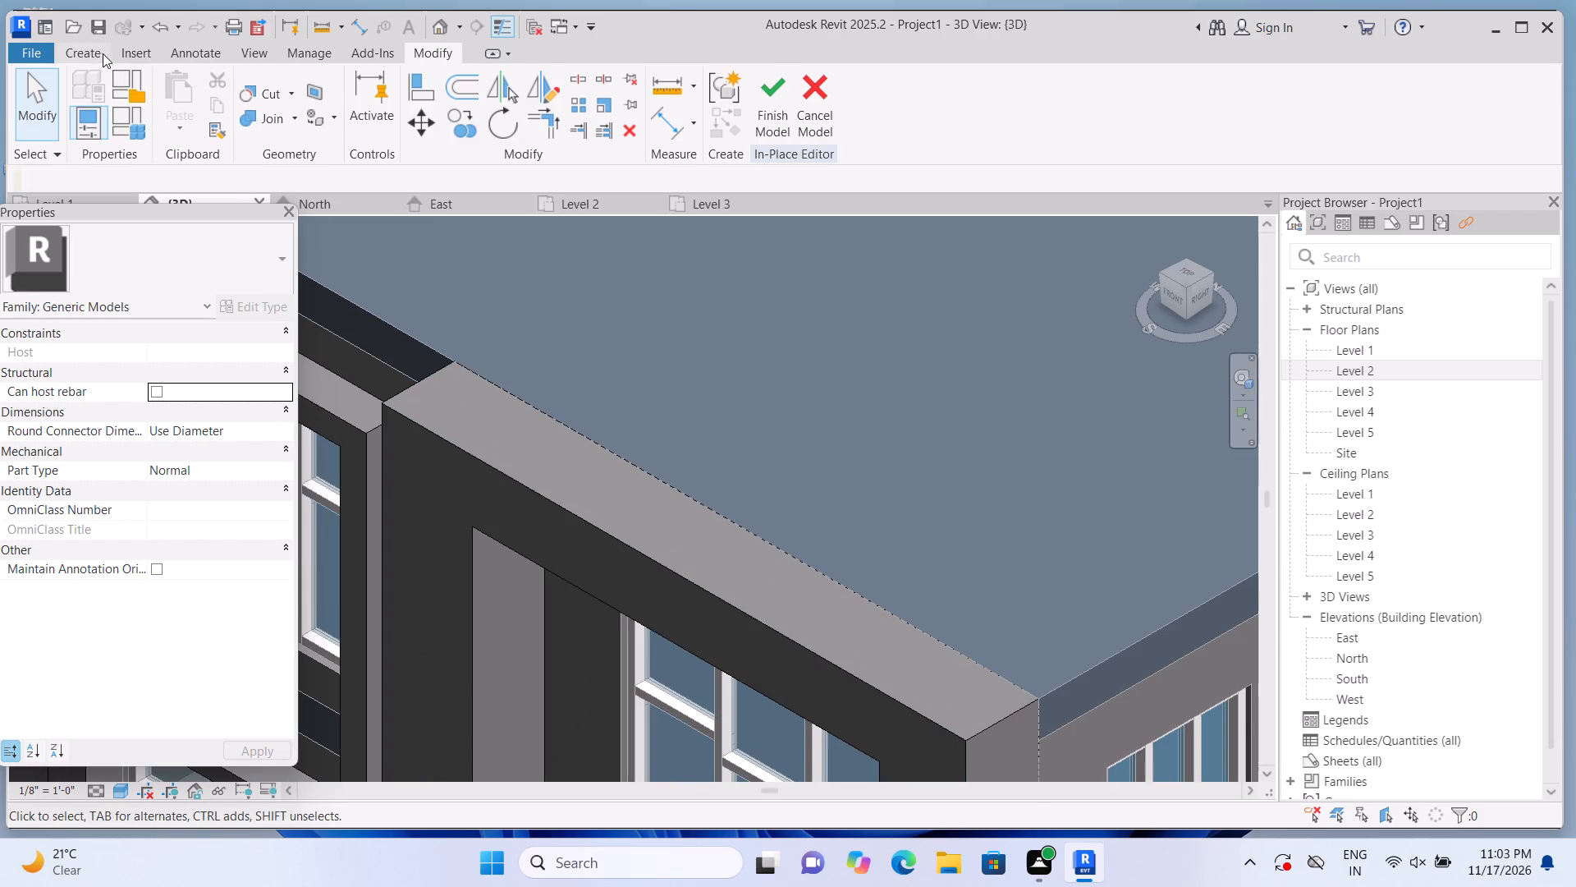
Extrude a rectangular strip about 16'-1" long and 5" wide, 1' 0" high, along the front edge of the frame's top face.
{"action": "left_click", "coordinate": [104, 57]}
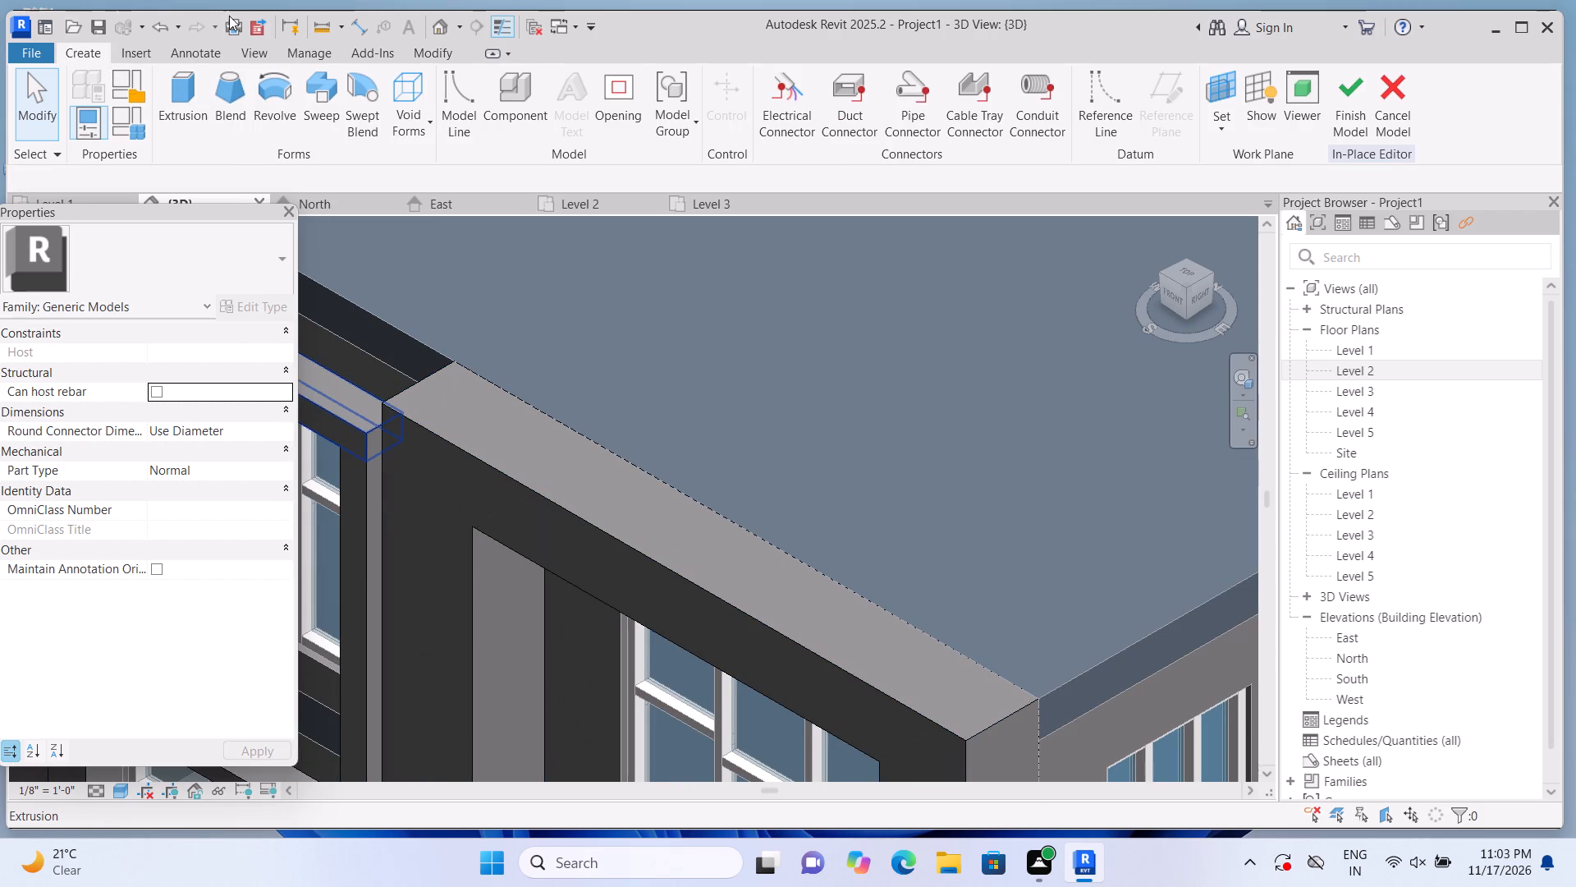
{"action": "left_click", "coordinate": [199, 85]}
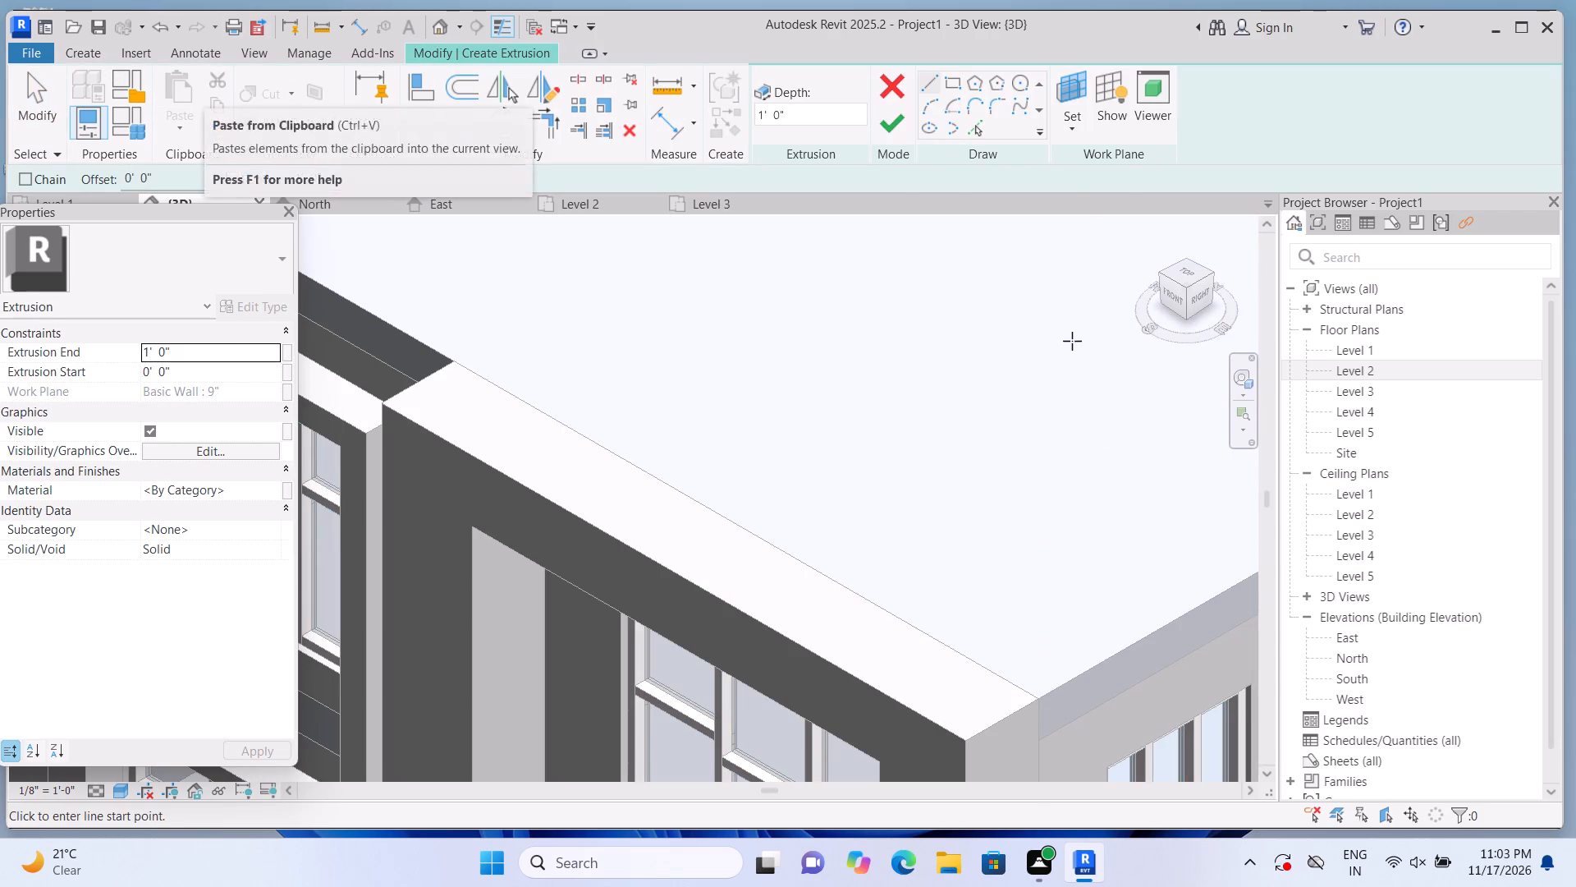
{"action": "left_click", "coordinate": [1079, 118]}
{"action": "left_click", "coordinate": [1094, 195]}
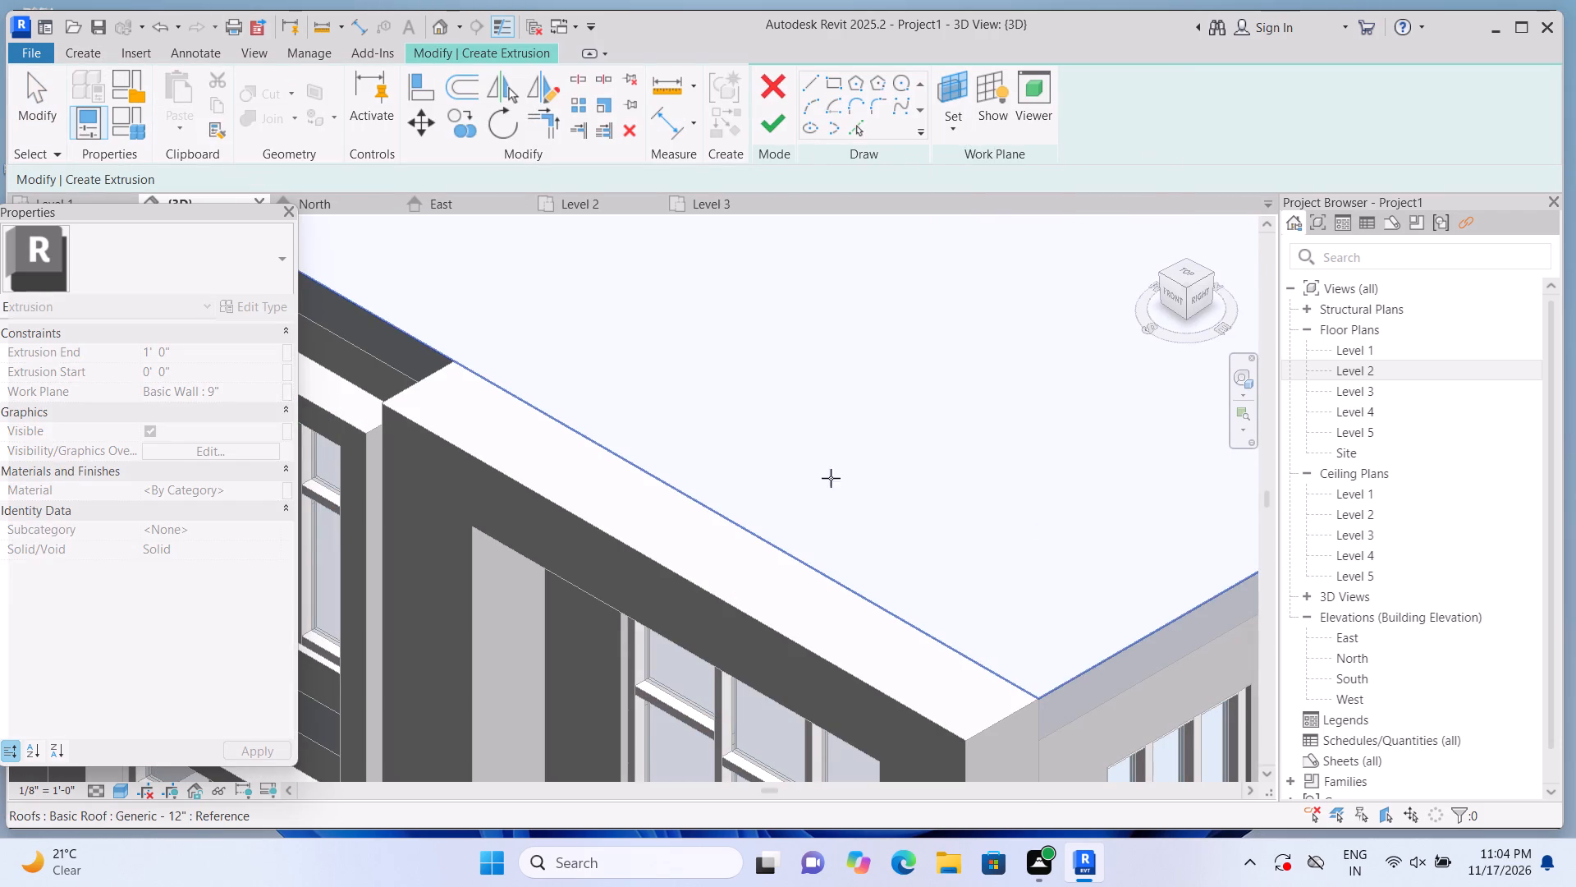
{"action": "left_click", "coordinate": [708, 556]}
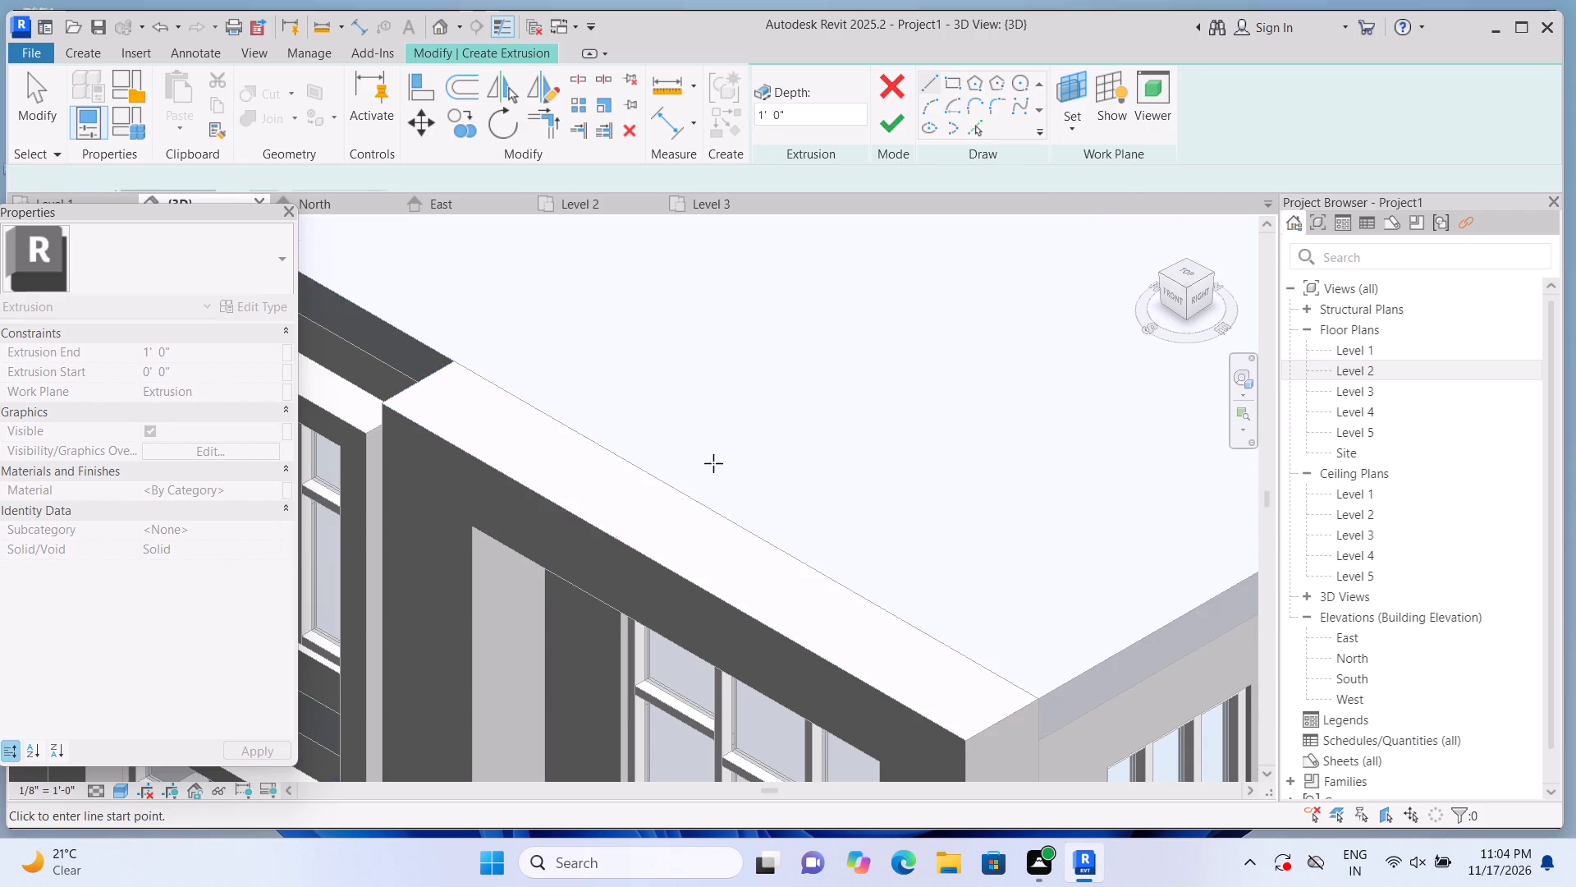
{"action": "left_click", "coordinate": [953, 87]}
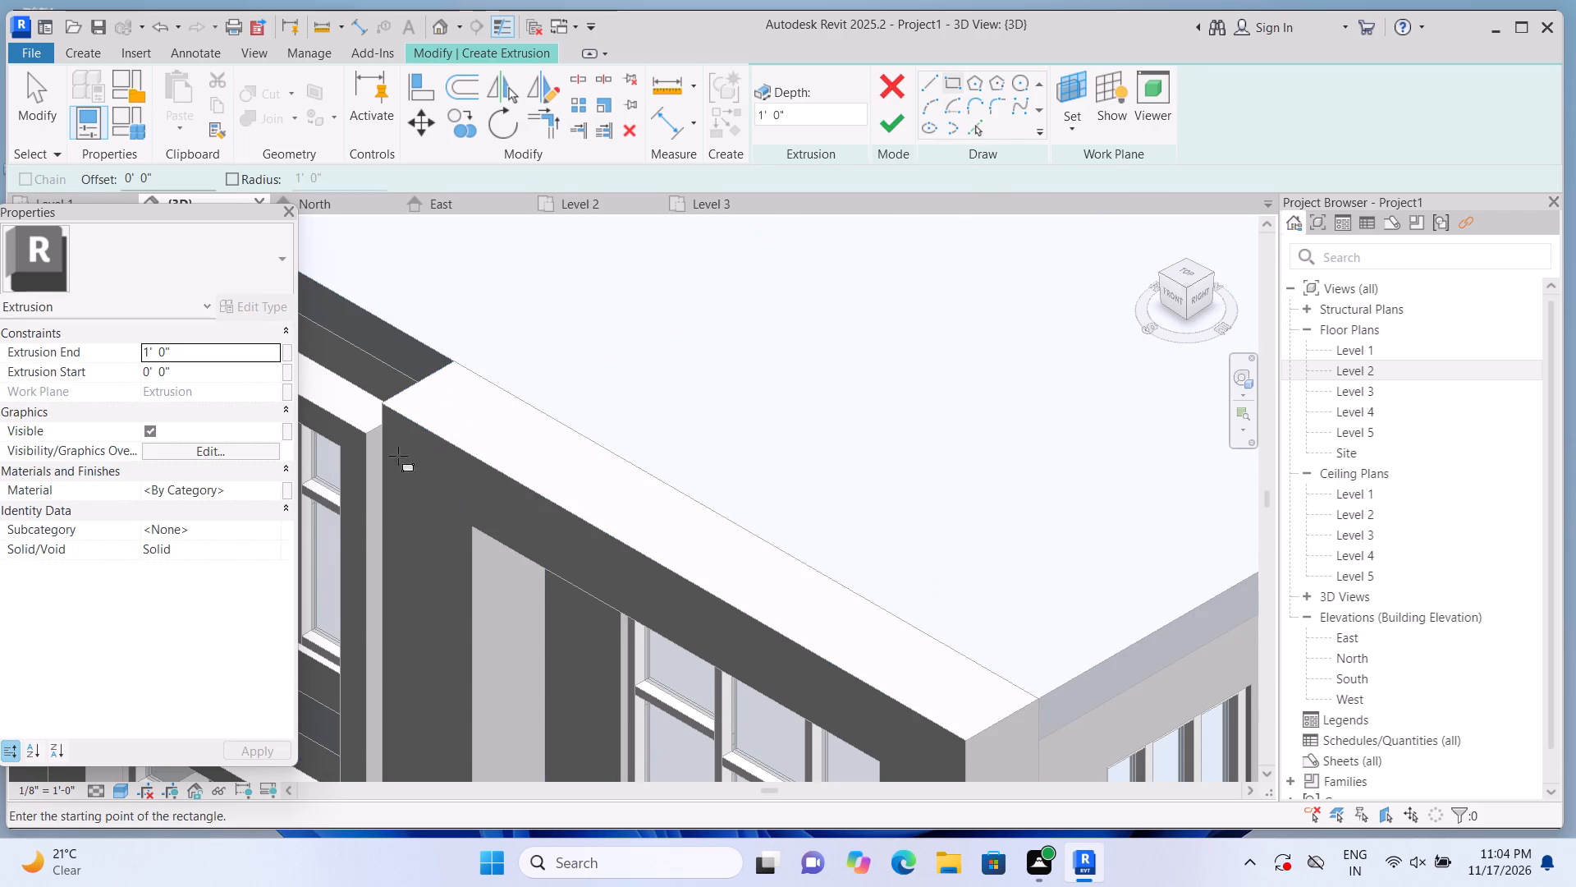
{"action": "left_click", "coordinate": [392, 402]}
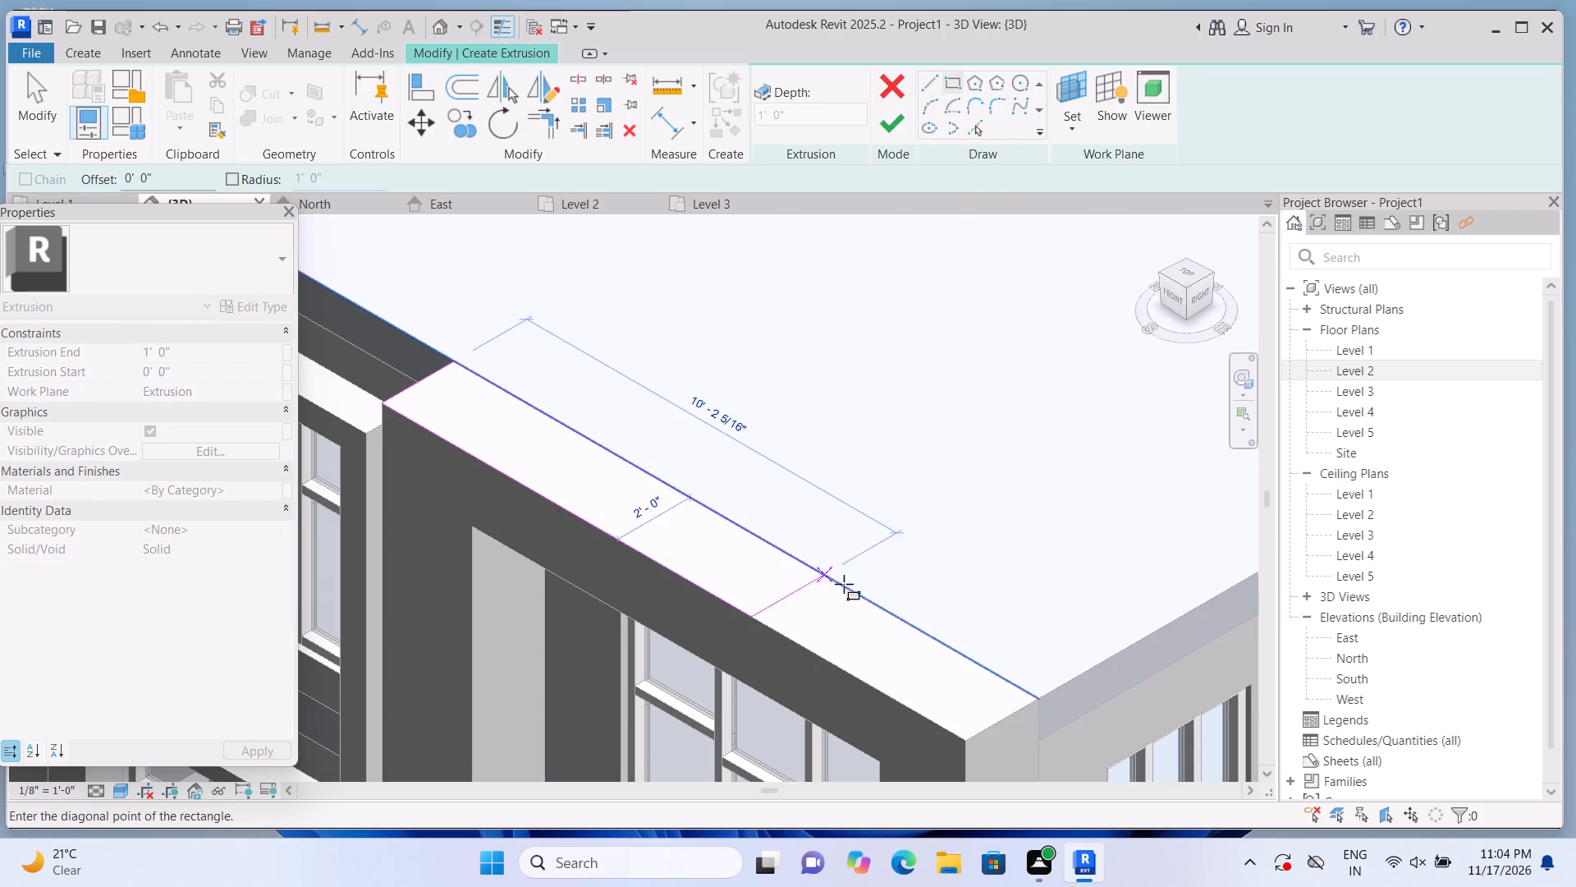
{"action": "left_click", "coordinate": [987, 733]}
{"action": "left_click", "coordinate": [884, 119]}
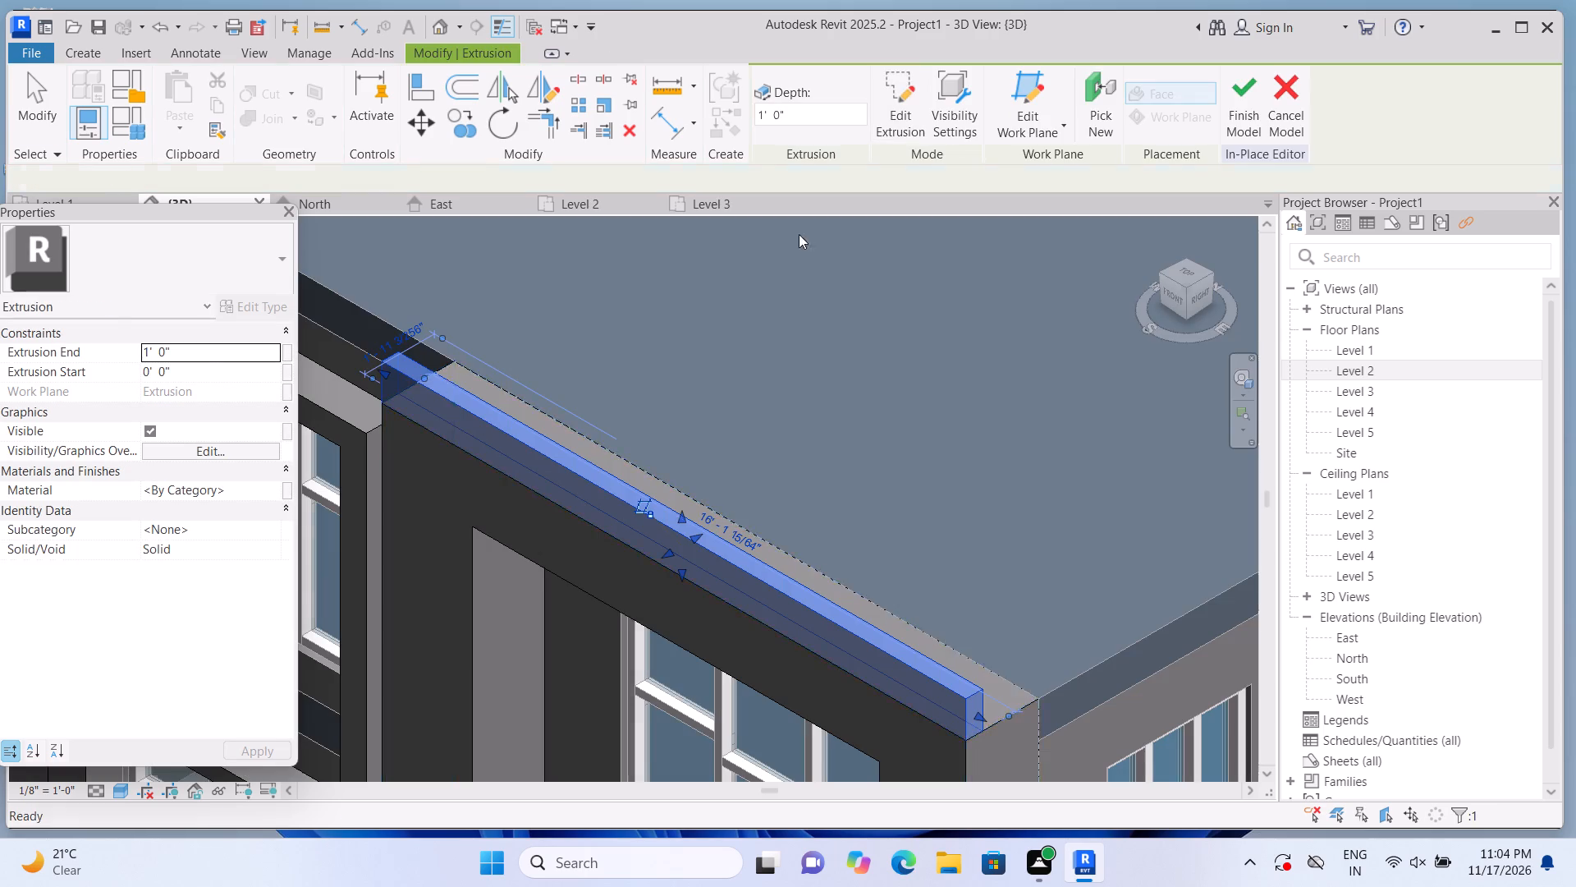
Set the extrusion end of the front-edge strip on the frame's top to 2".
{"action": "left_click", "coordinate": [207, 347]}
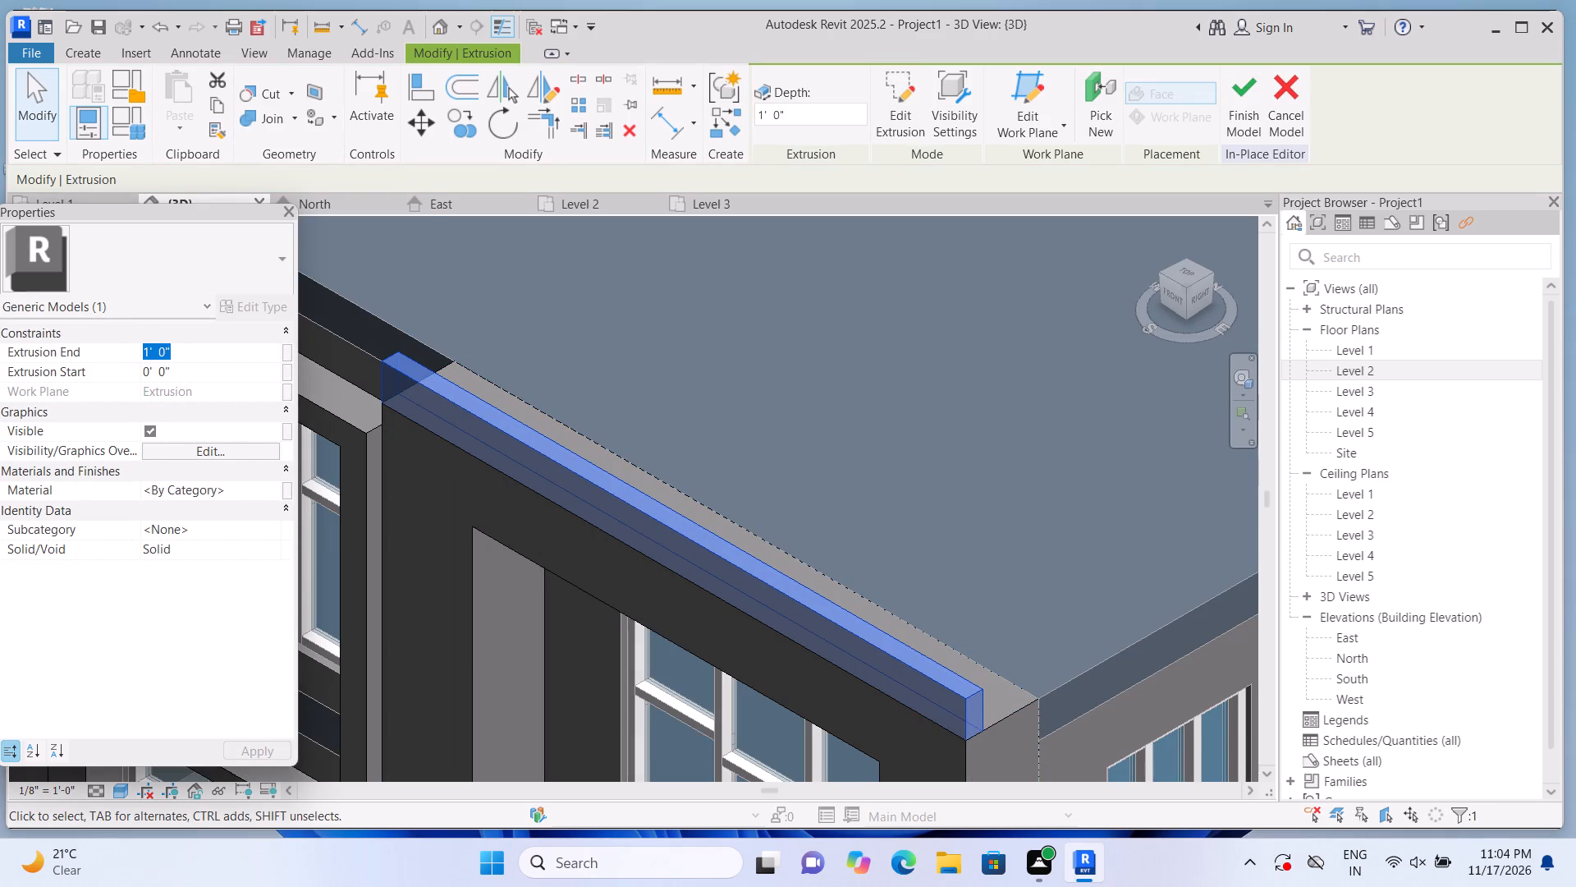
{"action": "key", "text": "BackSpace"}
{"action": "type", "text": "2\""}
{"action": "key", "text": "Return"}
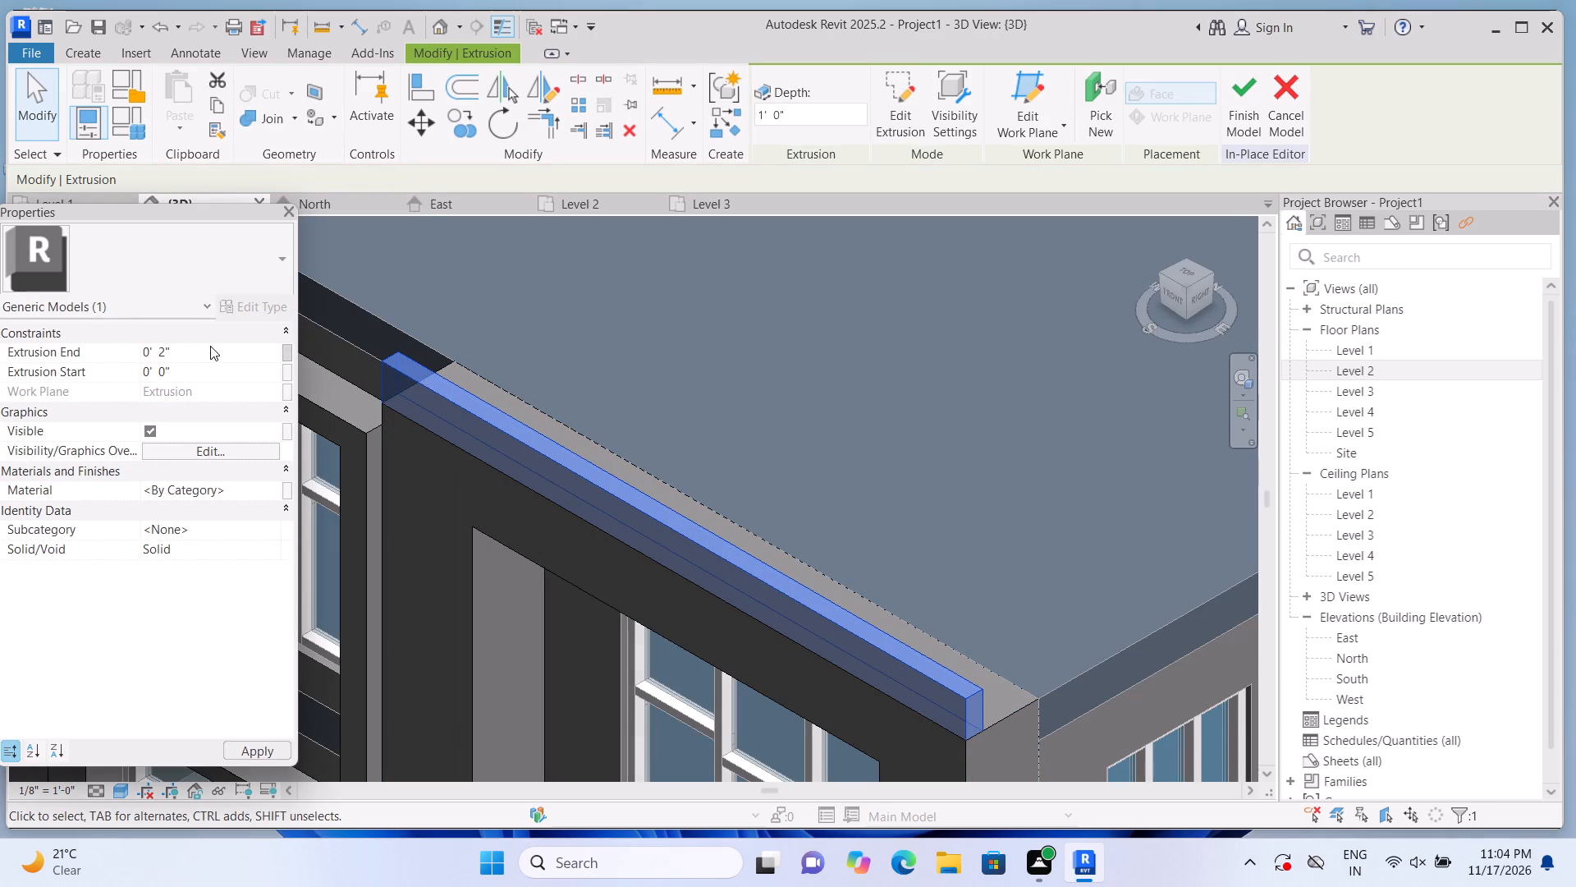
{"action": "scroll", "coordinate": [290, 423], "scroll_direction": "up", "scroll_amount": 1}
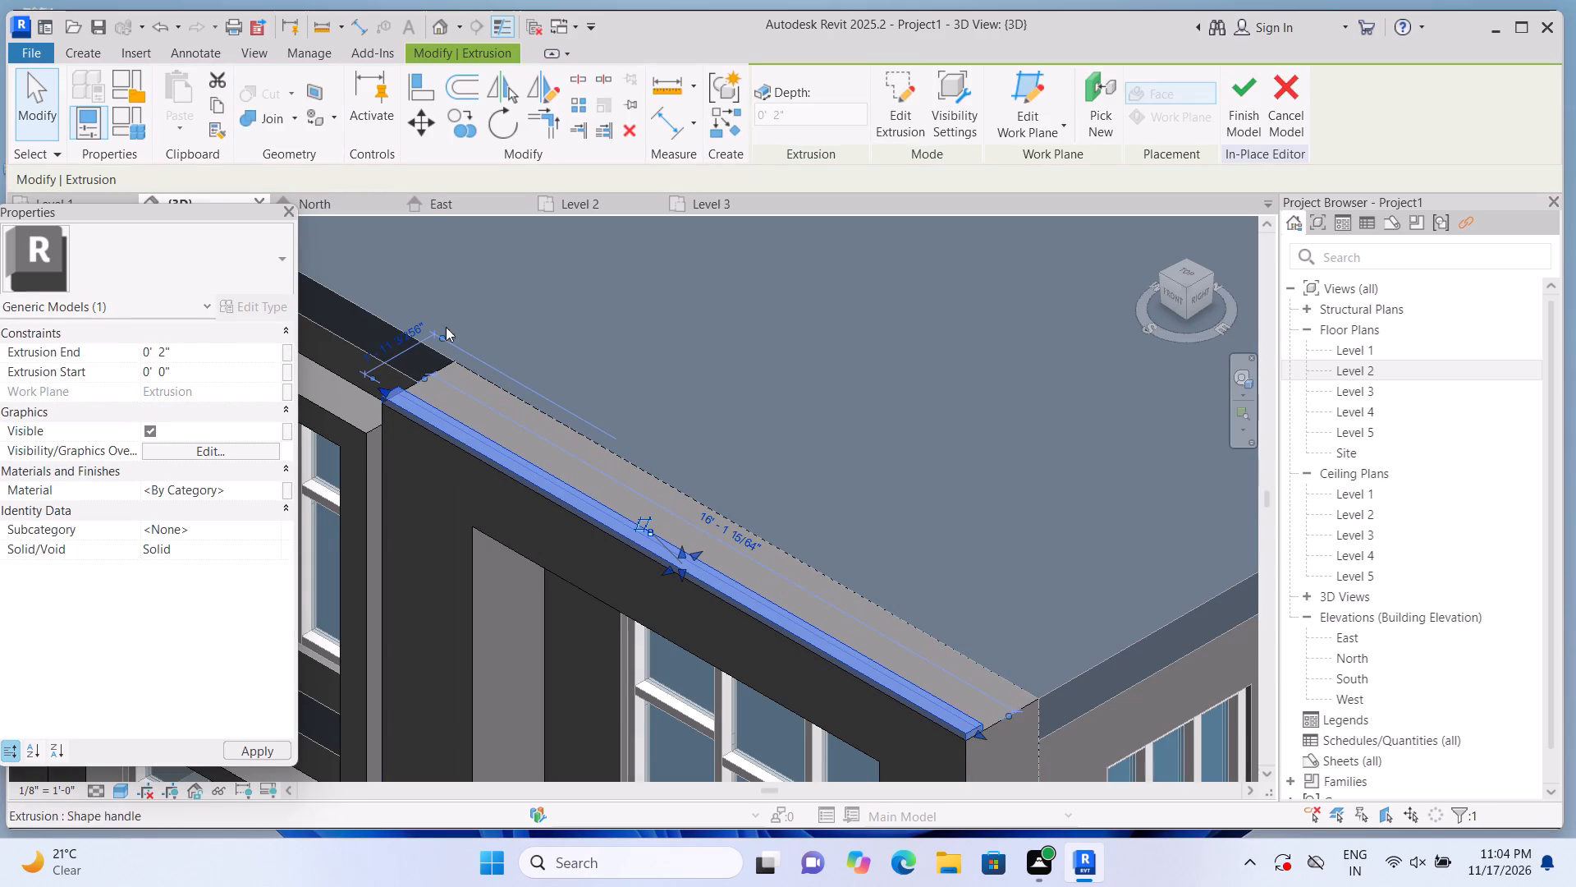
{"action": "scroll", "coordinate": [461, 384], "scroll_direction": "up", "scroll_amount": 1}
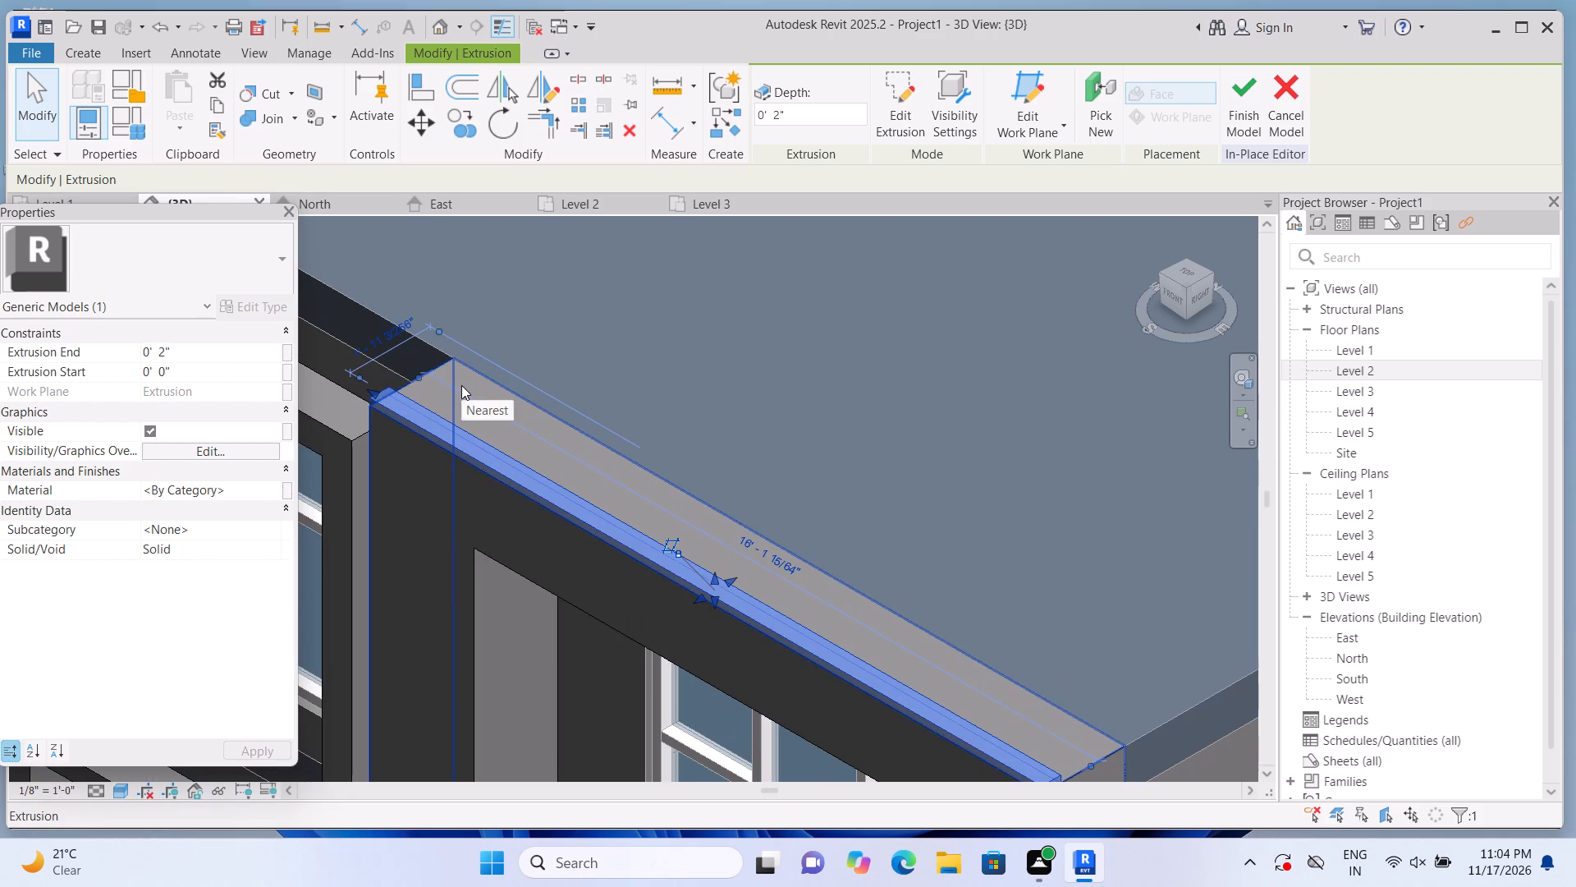
Set the extrusion end of the front-edge strip on the frame's top to 3".
{"action": "left_click", "coordinate": [233, 357]}
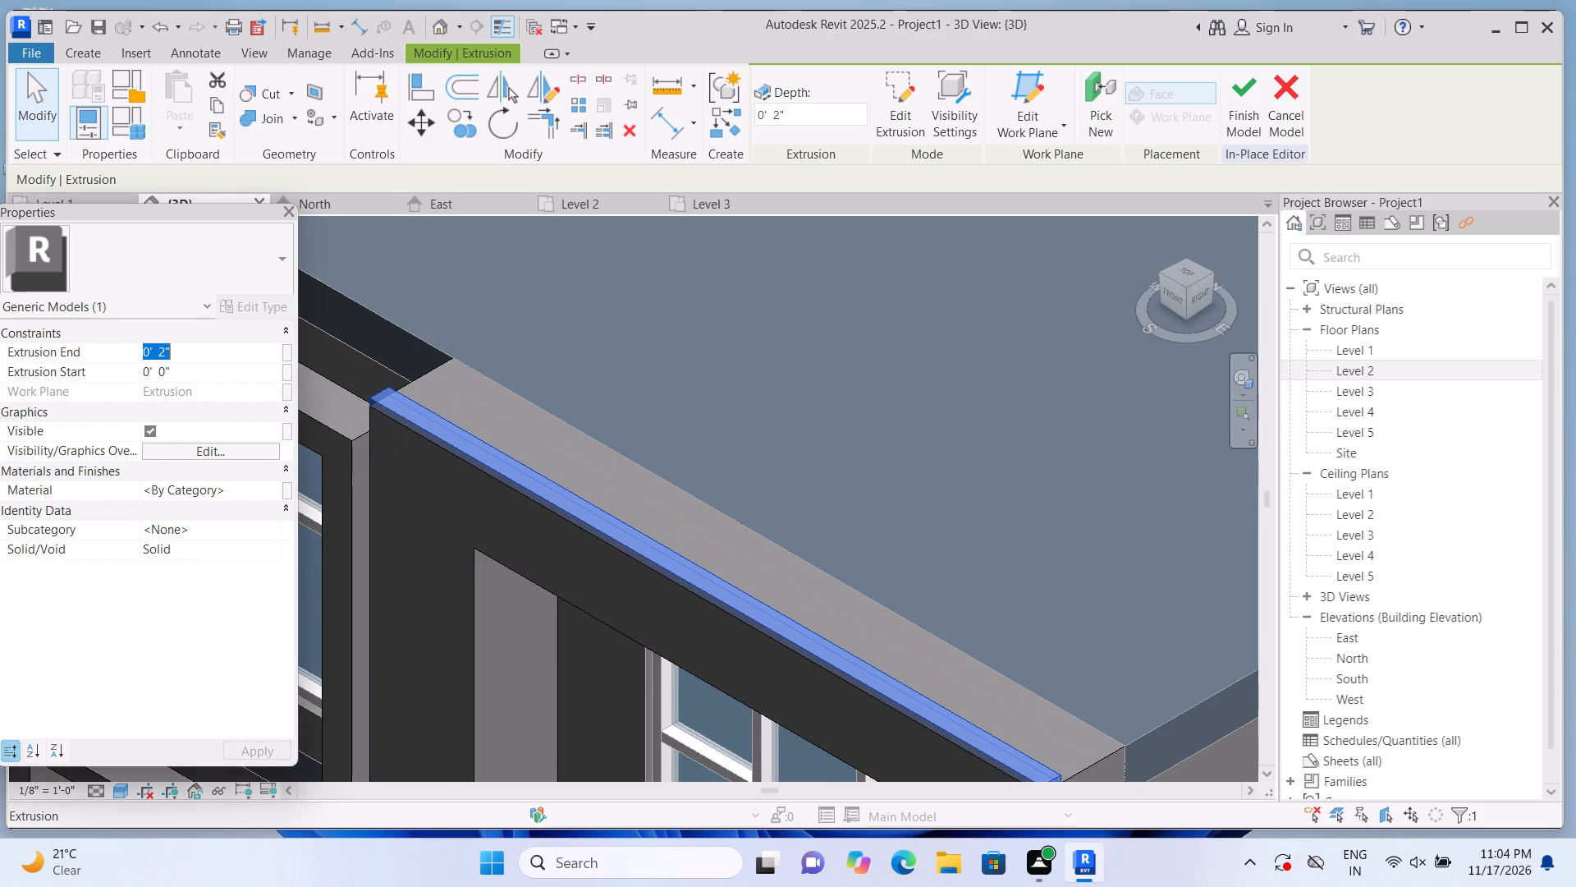
{"action": "key", "text": "BackSpace"}
{"action": "type", "text": "3\""}
{"action": "key", "text": "Return"}
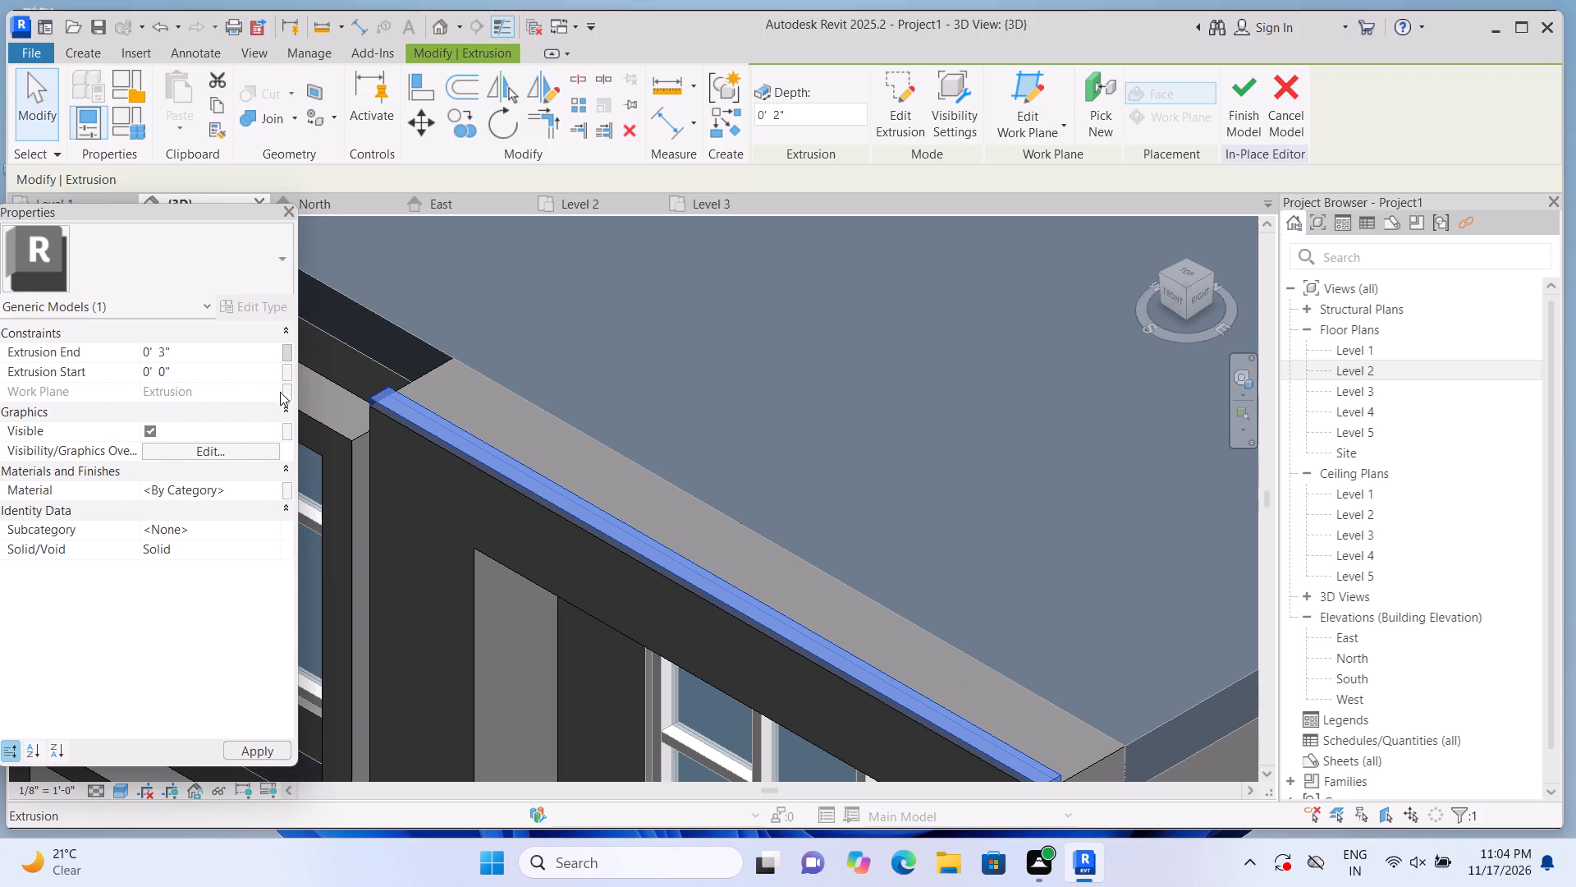
Stretch the front face of the top strip outward so it slightly overhangs the frame's front face.
{"action": "scroll", "coordinate": [404, 504], "scroll_direction": "up", "scroll_amount": 1}
{"action": "scroll", "coordinate": [587, 587], "scroll_direction": "down", "scroll_amount": 2}
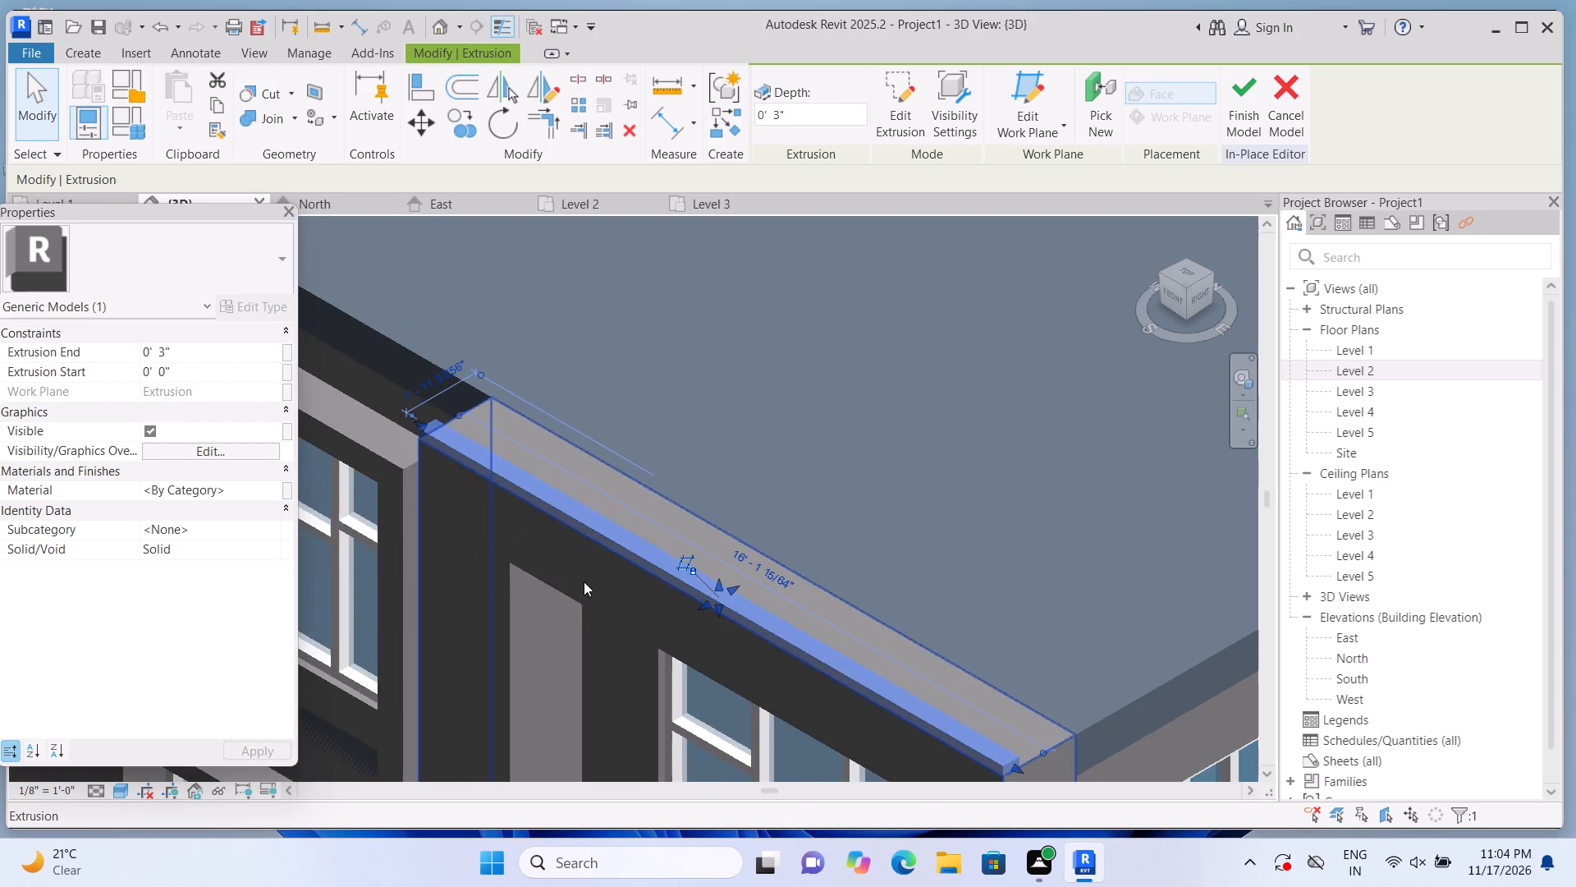
{"action": "scroll", "coordinate": [624, 614], "scroll_direction": "up", "scroll_amount": 1}
{"action": "scroll", "coordinate": [694, 618], "scroll_direction": "up", "scroll_amount": 1}
{"action": "left_click", "coordinate": [724, 595]}
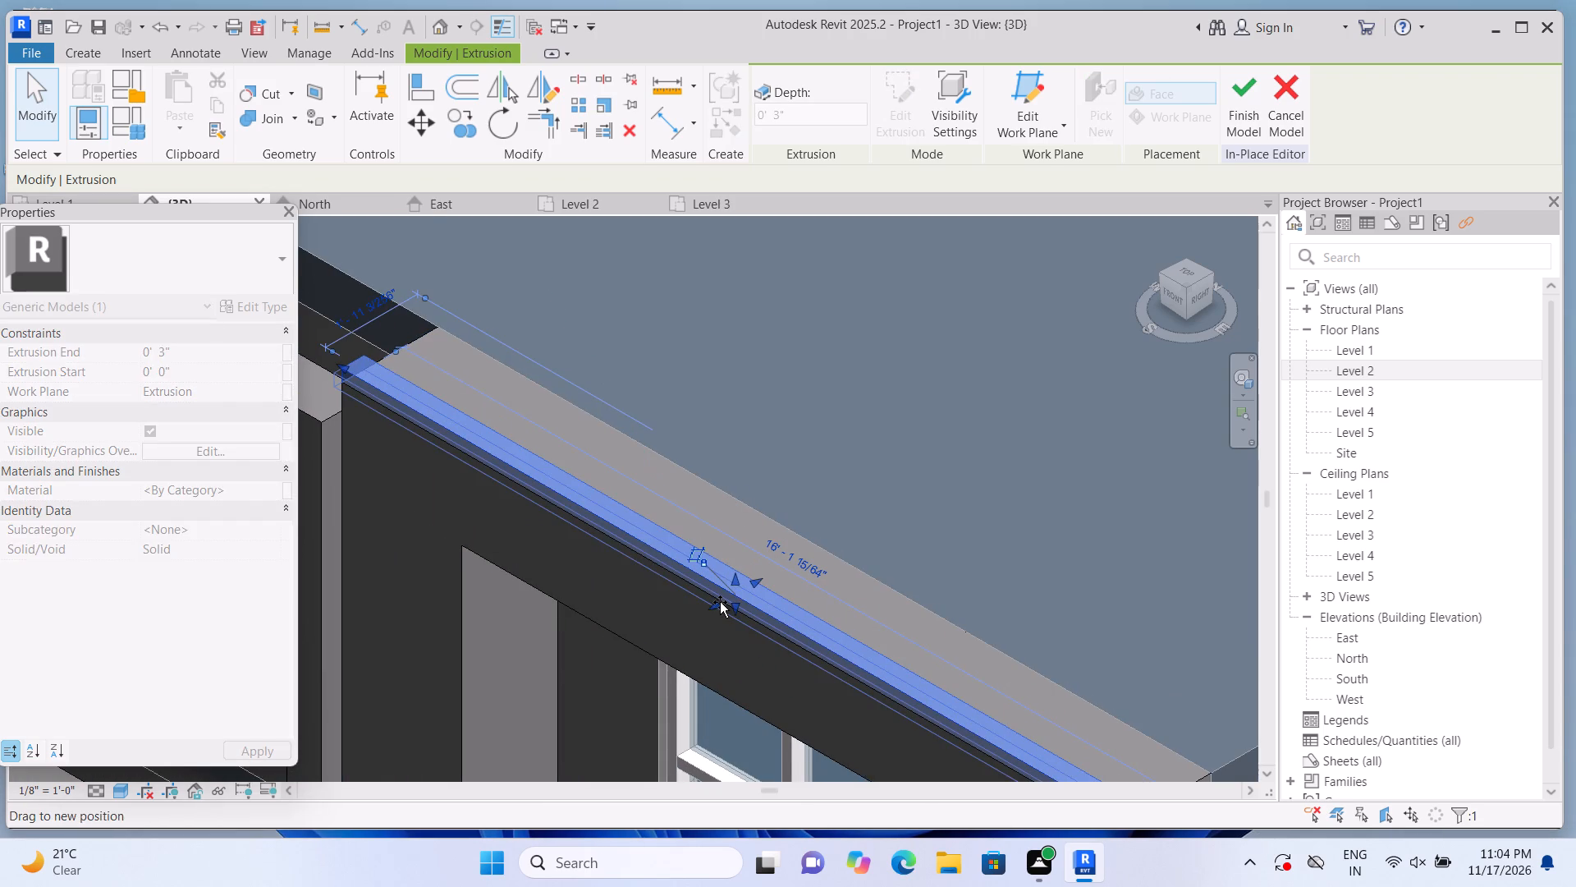
{"action": "key", "text": "Escape"}
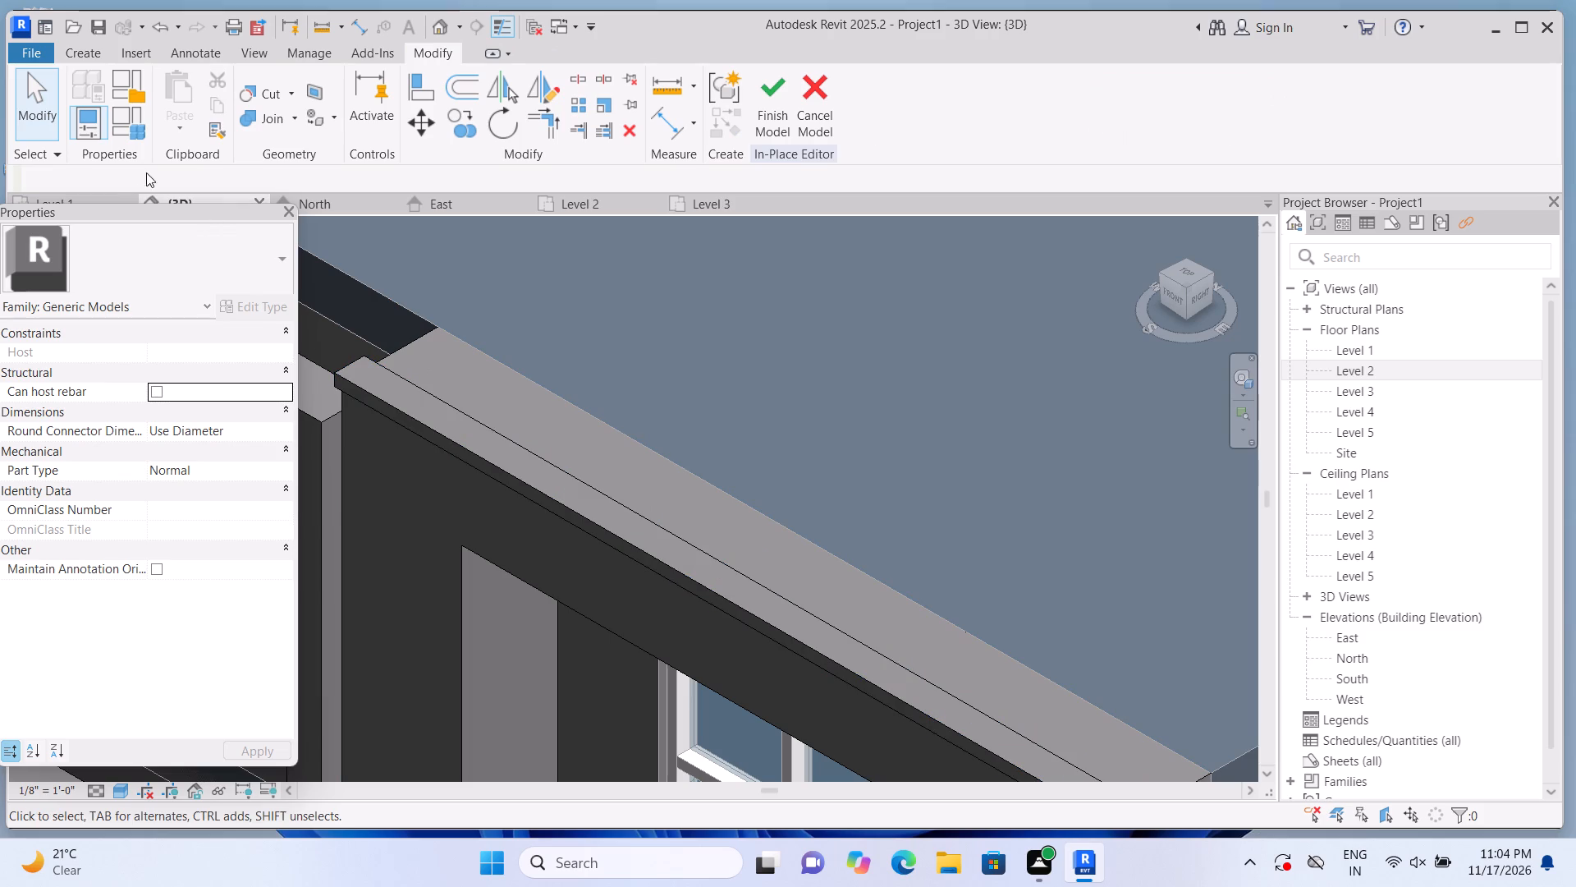
Extrude a cross strip about 6" wide and 1' 0" high on the frame's top face, from the left rear corner to near the front strip.
{"action": "left_click", "coordinate": [89, 54]}
{"action": "left_click", "coordinate": [187, 103]}
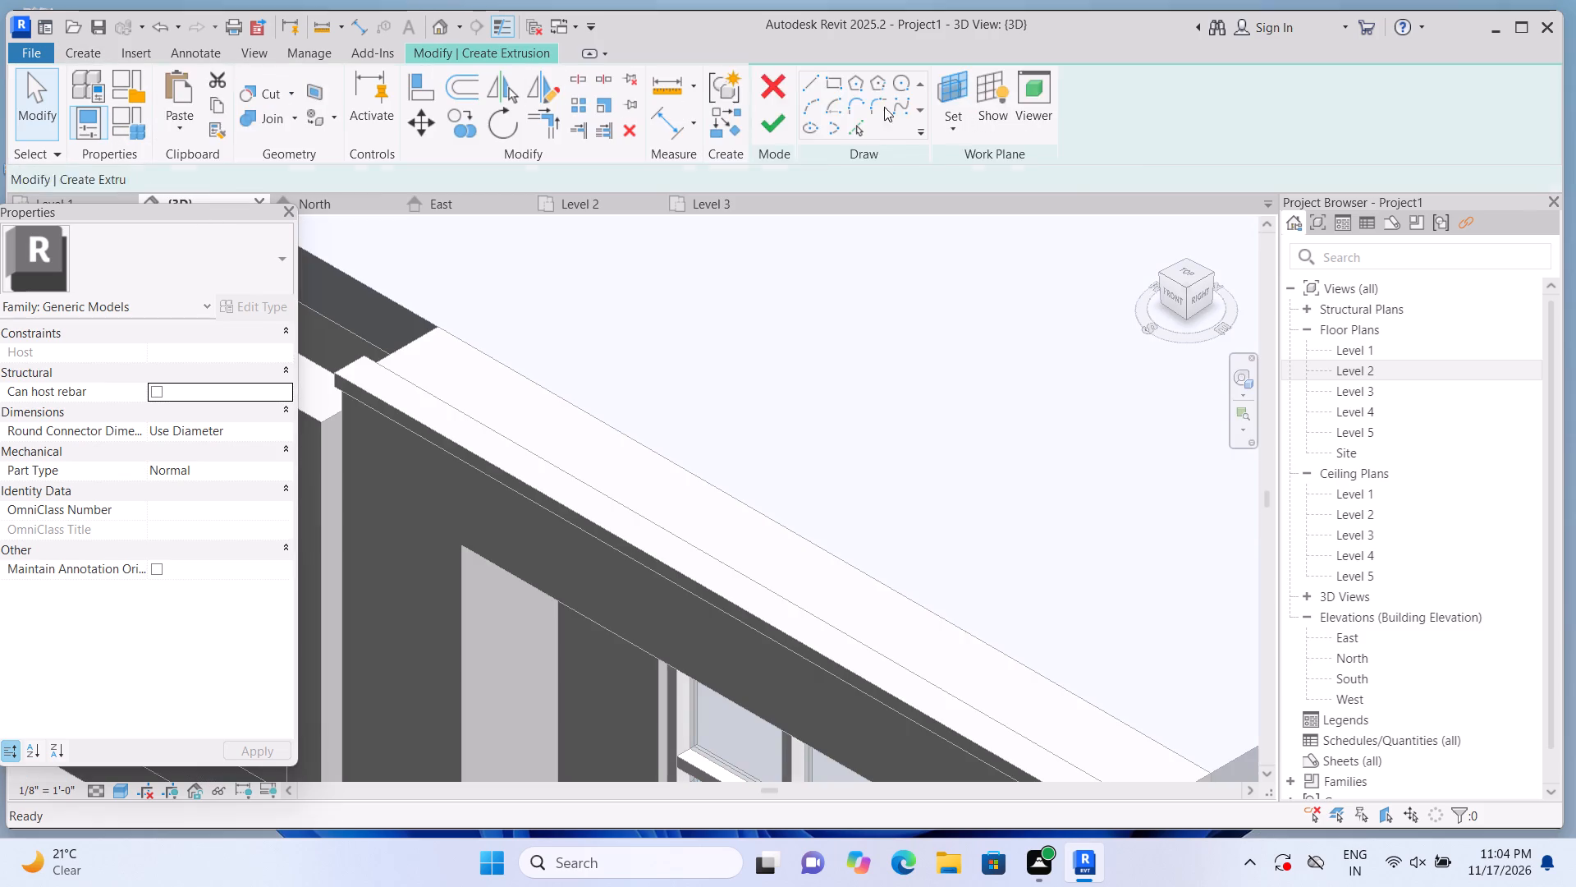
{"action": "left_click", "coordinate": [1070, 131]}
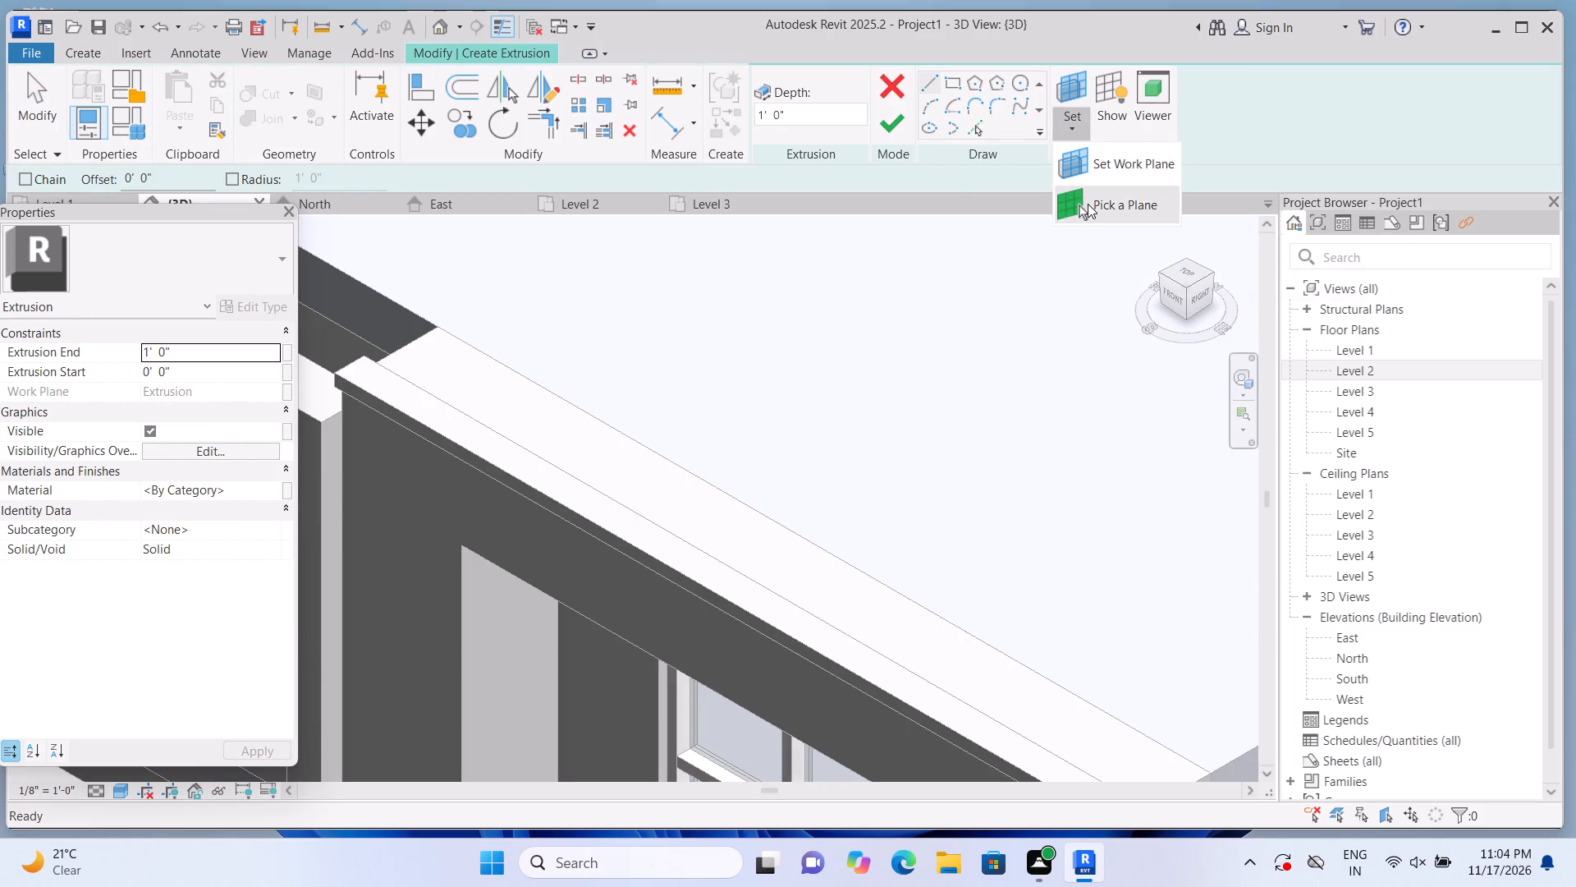
{"action": "left_click", "coordinate": [1088, 204]}
{"action": "left_click", "coordinate": [555, 420]}
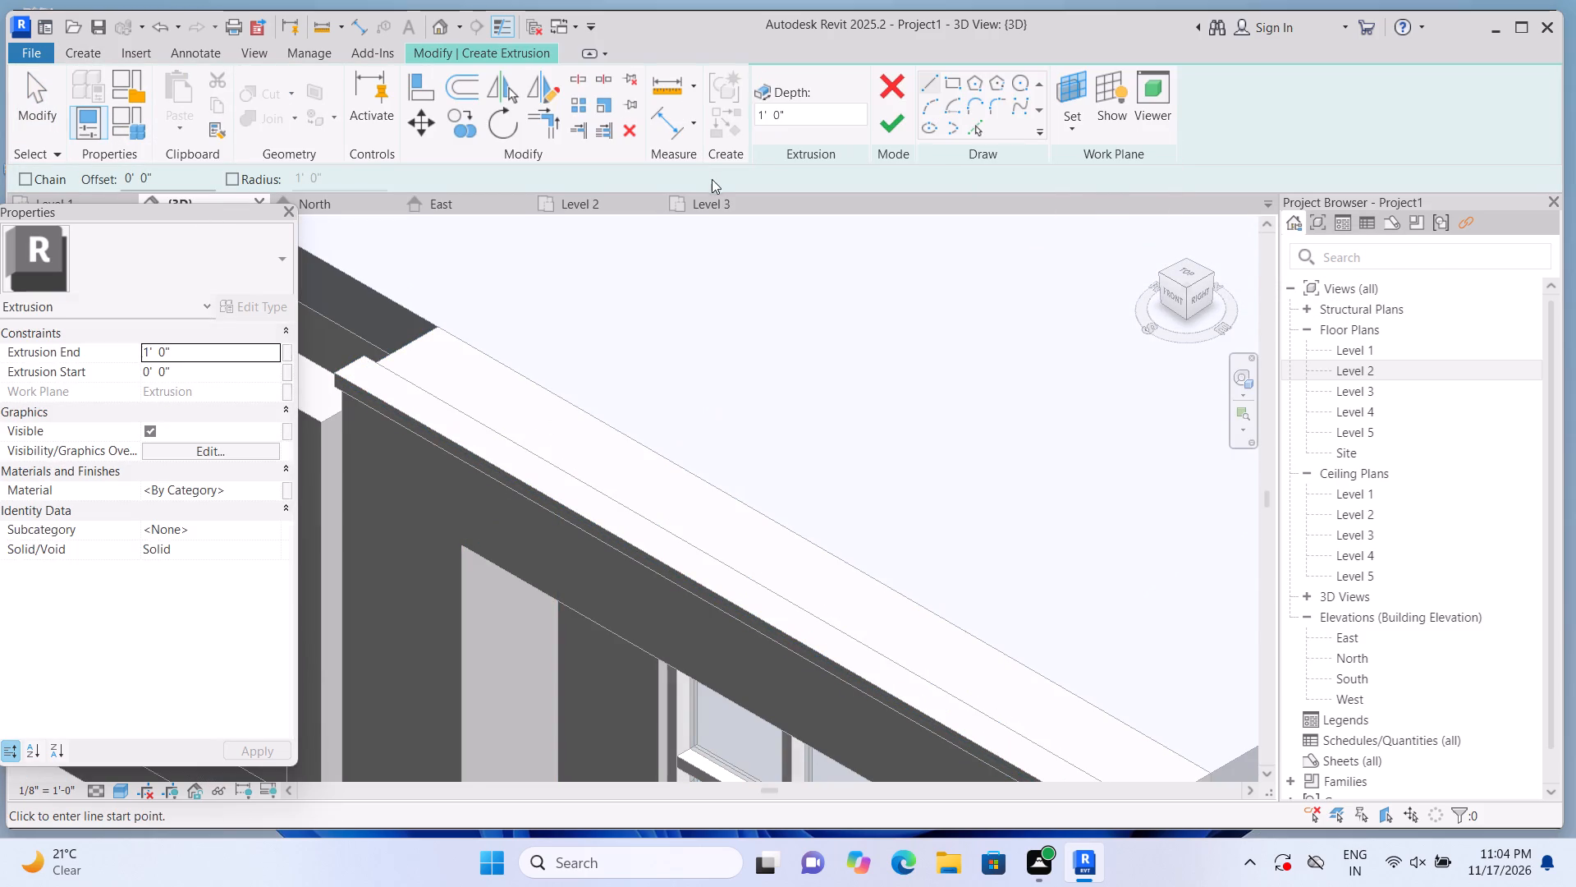
{"action": "left_click", "coordinate": [952, 87]}
{"action": "scroll", "coordinate": [425, 361], "scroll_direction": "up", "scroll_amount": 1}
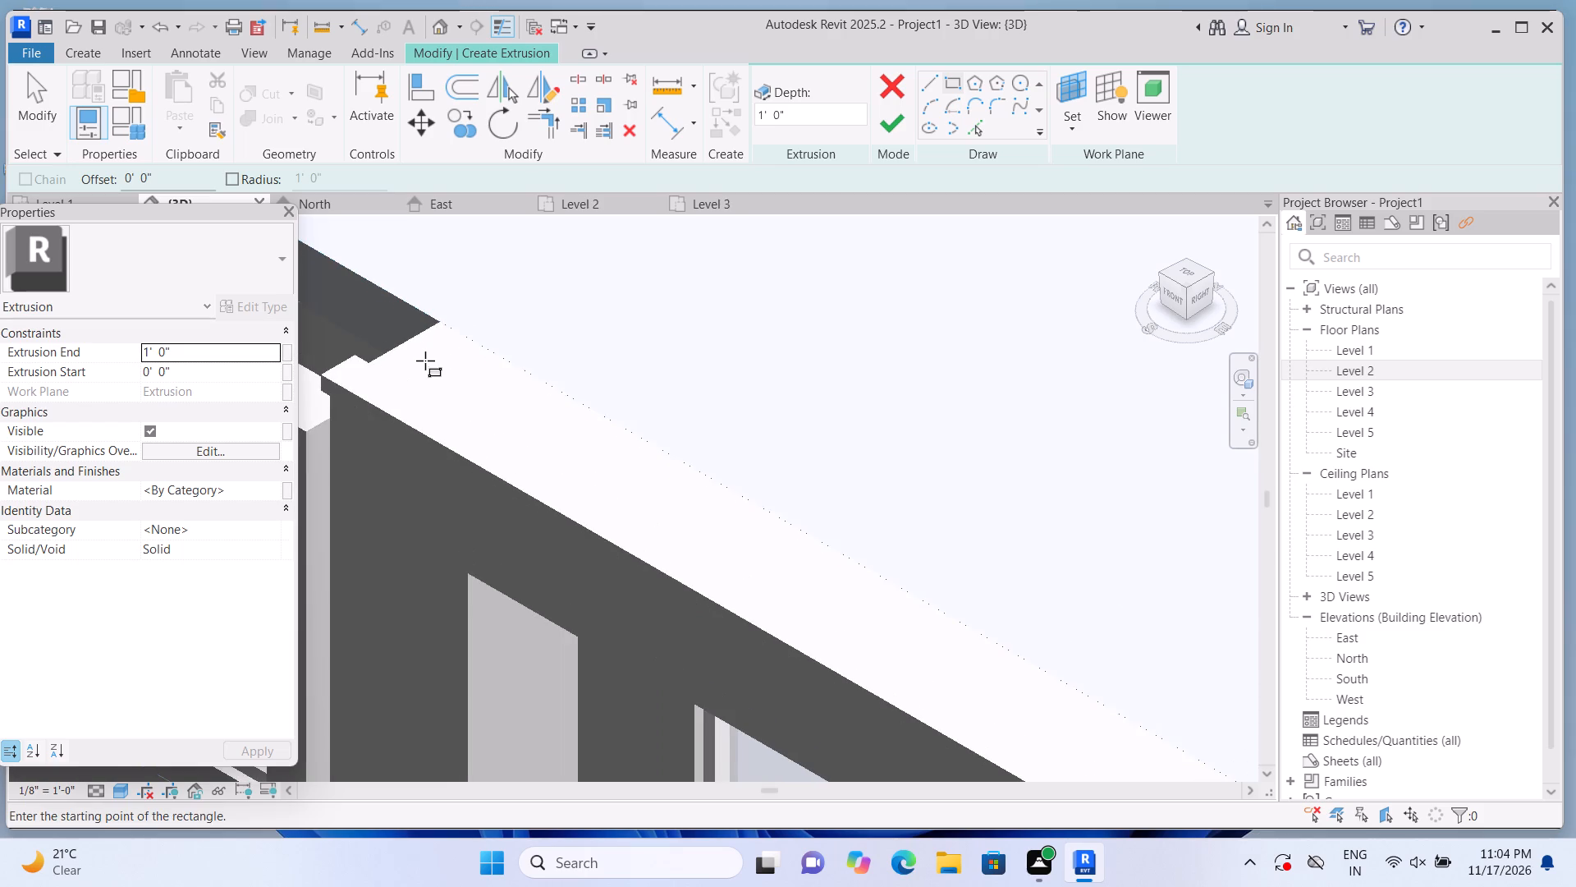
{"action": "left_click", "coordinate": [440, 318]}
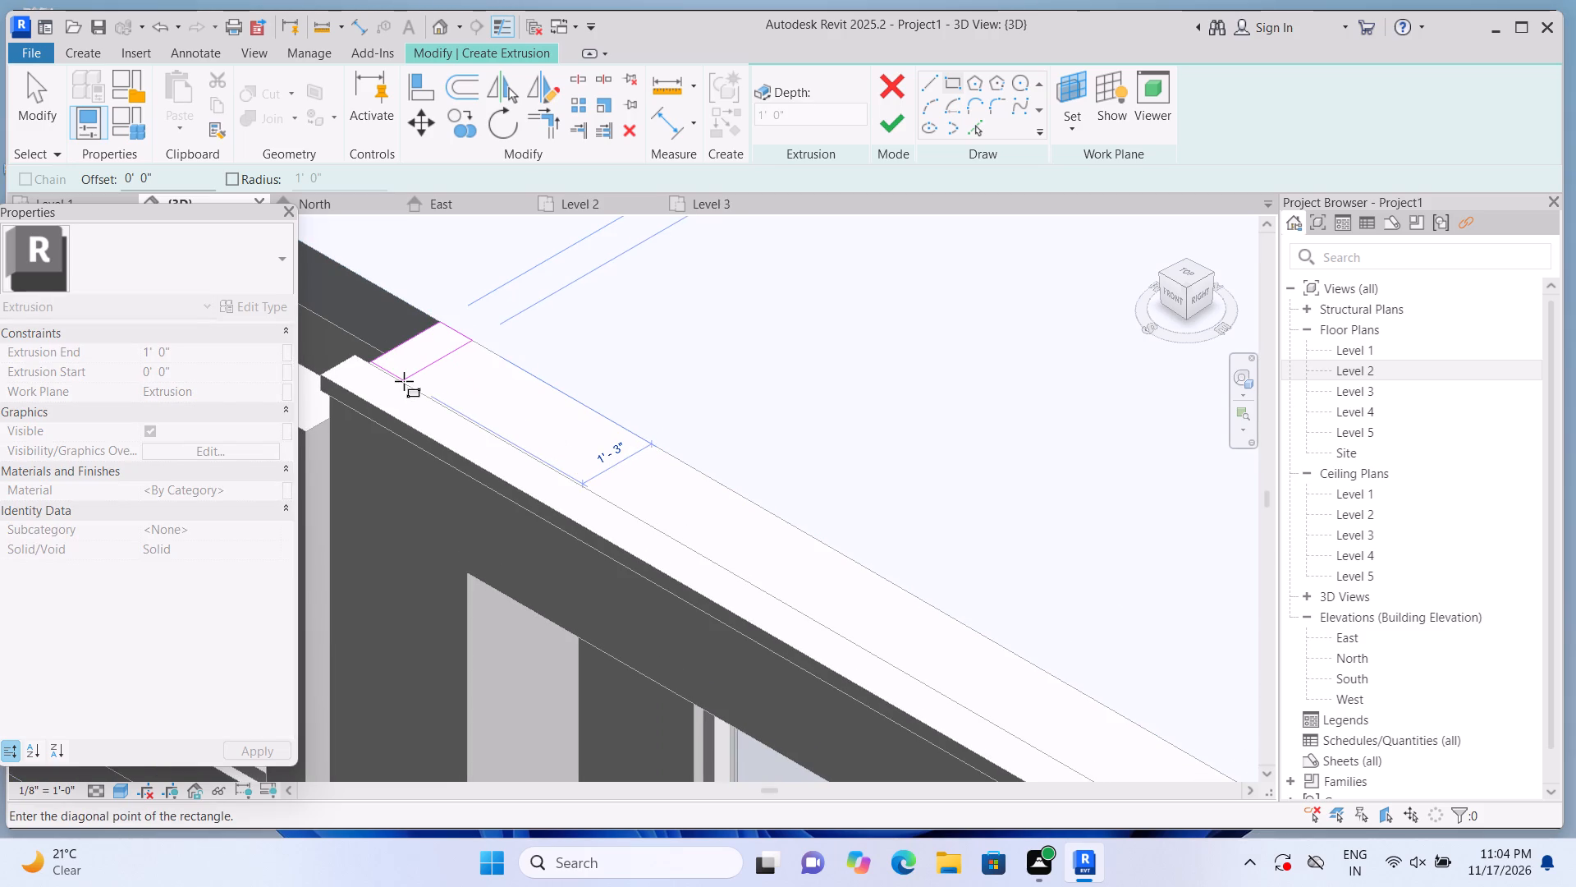
{"action": "left_click", "coordinate": [397, 378]}
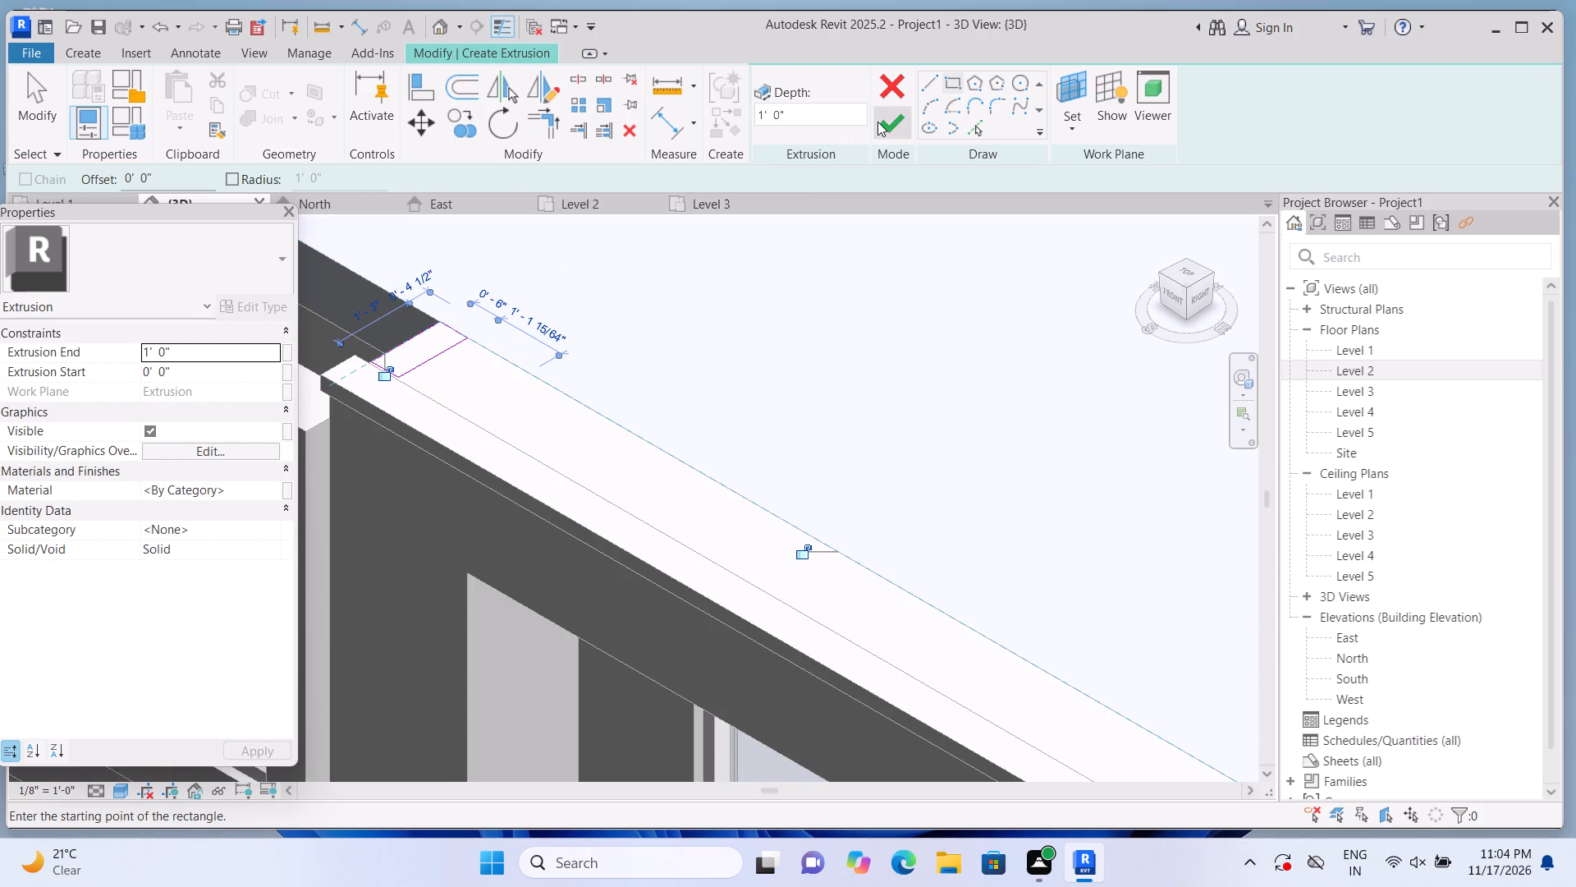
{"action": "left_click", "coordinate": [878, 122]}
Set the extrusion end of the left cross strip to 3".
{"action": "scroll", "coordinate": [263, 430], "scroll_direction": "up", "scroll_amount": 1}
{"action": "left_click", "coordinate": [222, 352]}
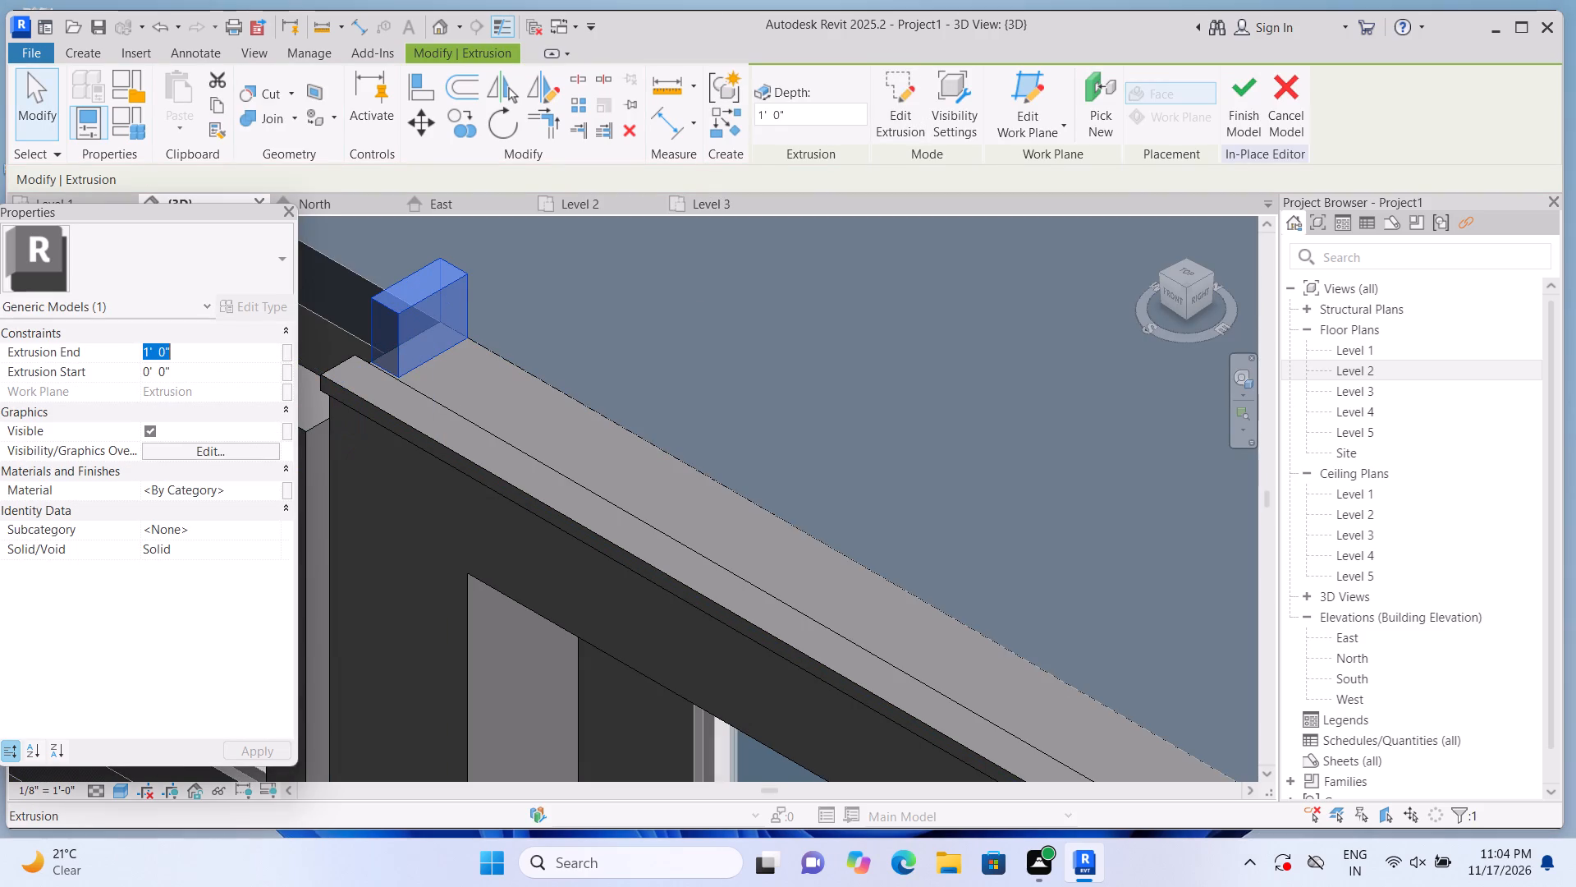
{"action": "key", "text": "BackSpace"}
{"action": "type", "text": "3\""}
{"action": "key", "text": "Return"}
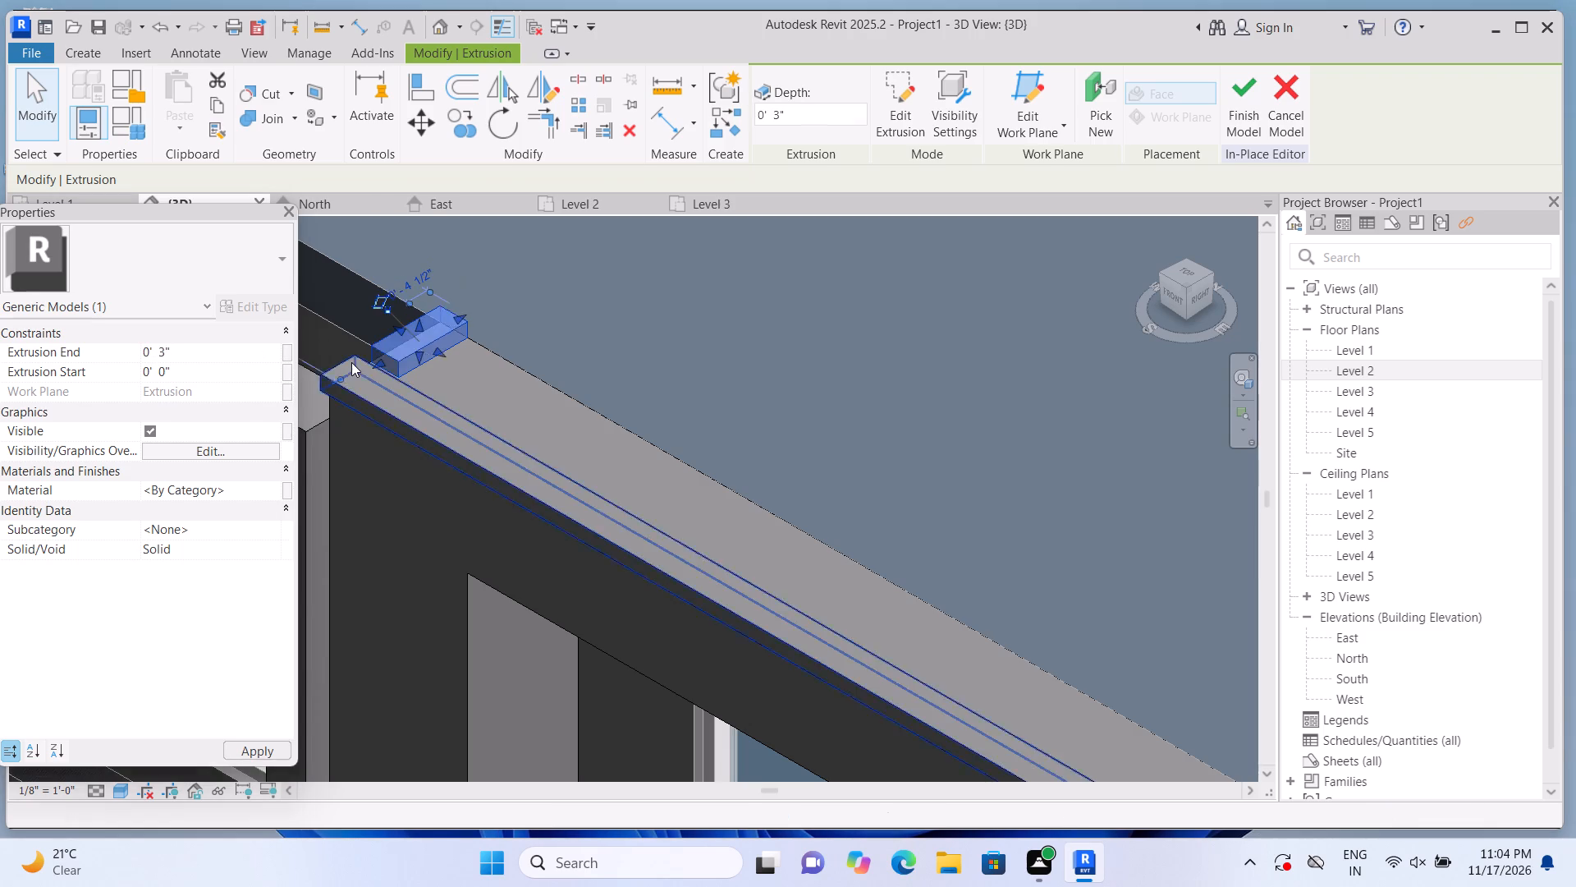
Stretch the front end of the left cross strip to meet the front-edge strip.
{"action": "scroll", "coordinate": [351, 362], "scroll_direction": "up", "scroll_amount": 4}
{"action": "left_click_drag", "start_coordinate": [401, 361], "coordinate": [378, 377]}
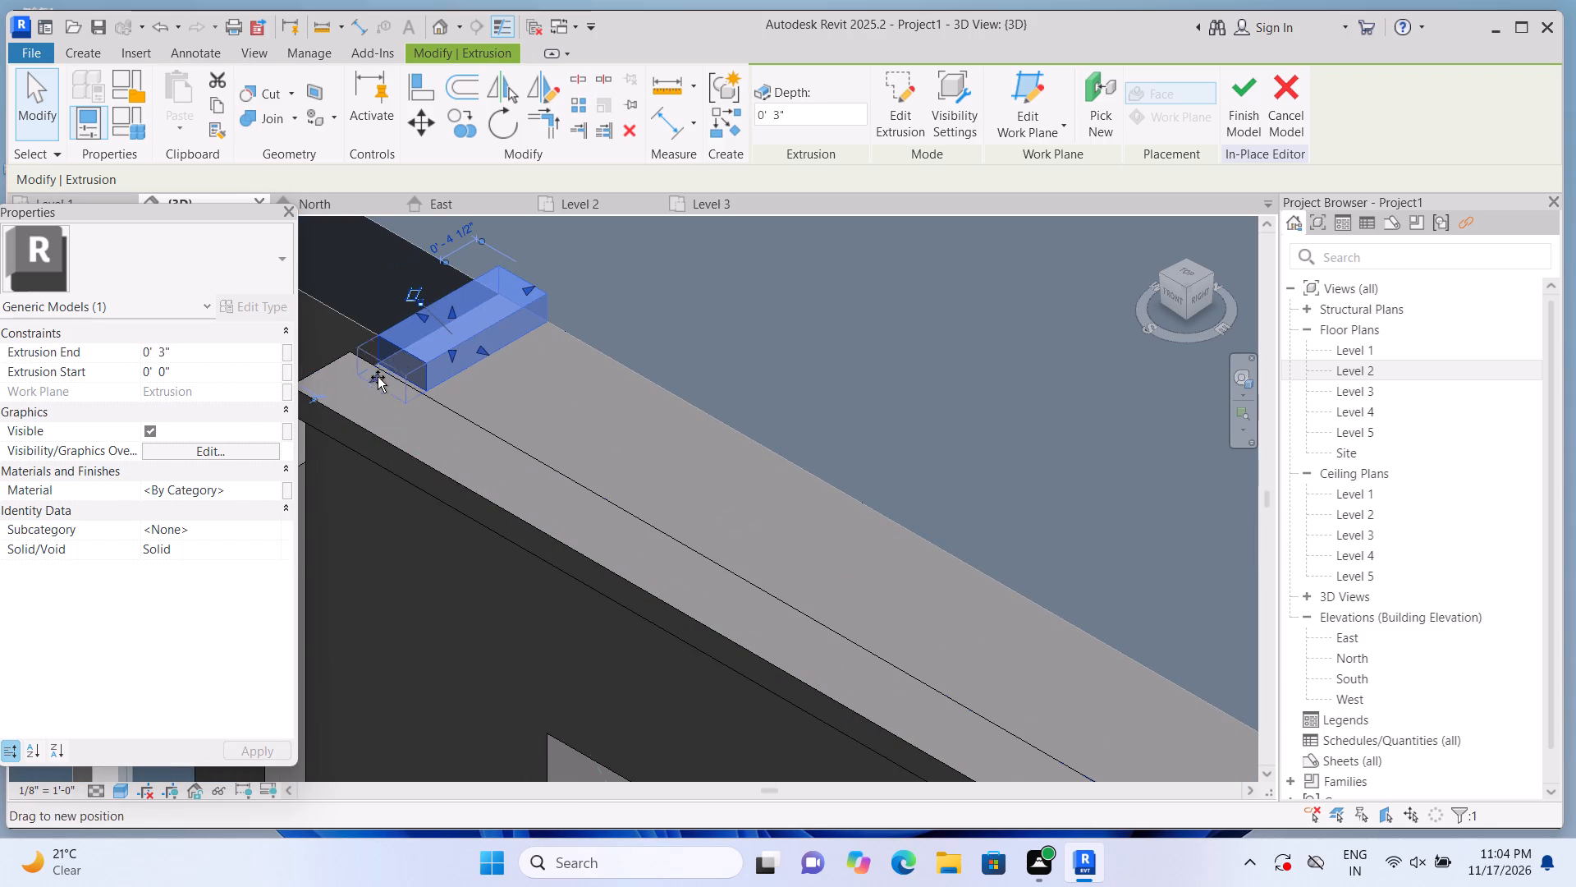
{"action": "left_click_drag", "start_coordinate": [378, 377], "coordinate": [373, 380]}
{"action": "scroll", "coordinate": [462, 333], "scroll_direction": "down", "scroll_amount": 2}
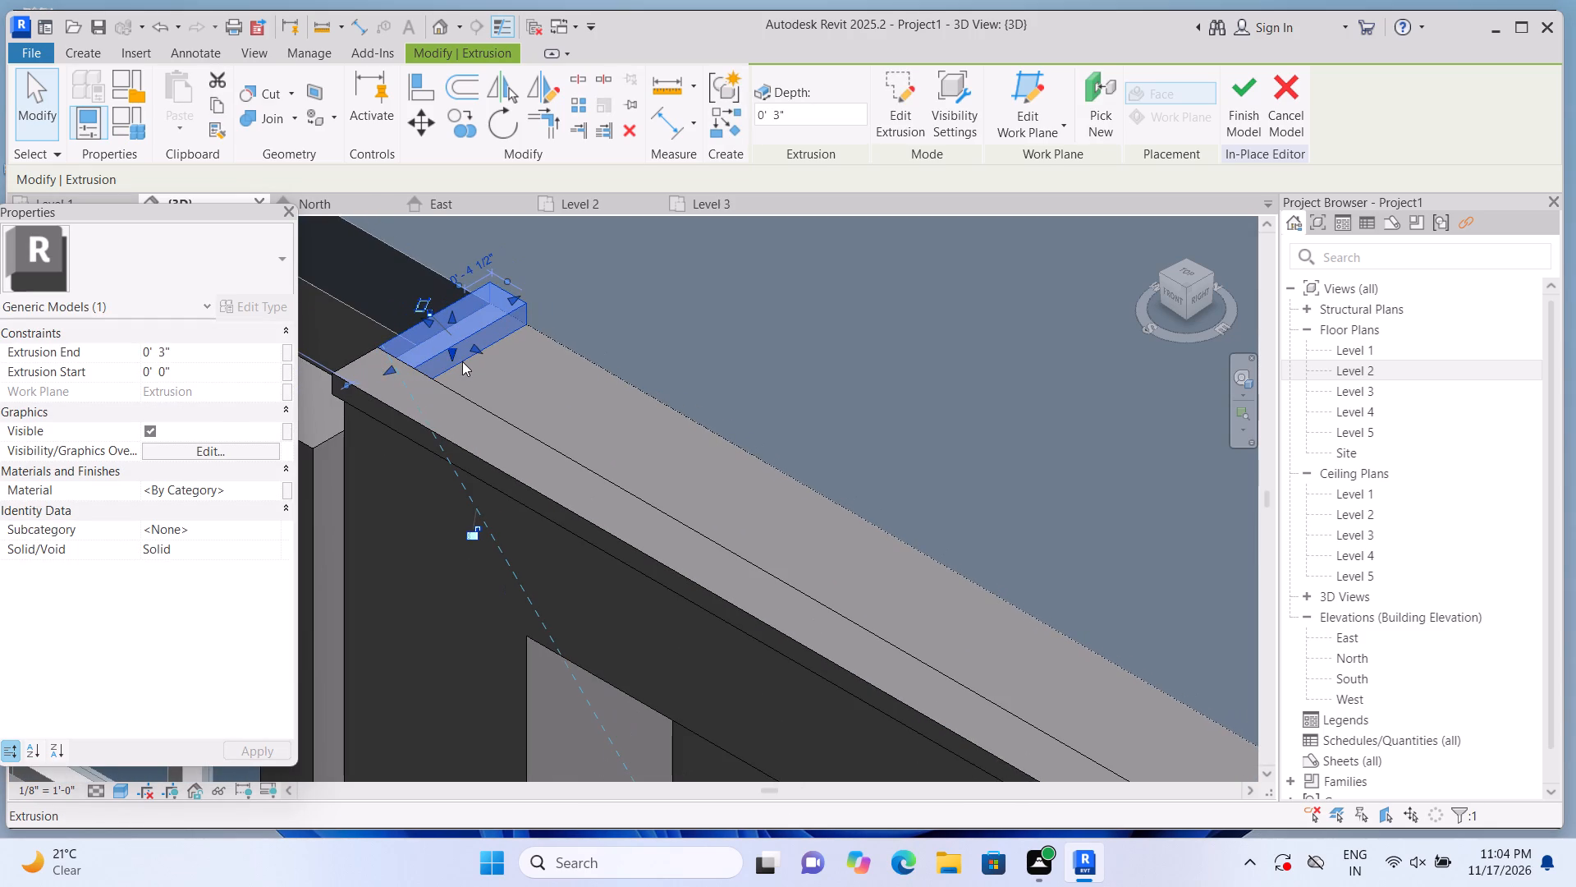
{"action": "key", "text": "Escape"}
Join the front-edge strip and the left cross strip on top of the frame.
{"action": "left_click", "coordinate": [295, 116]}
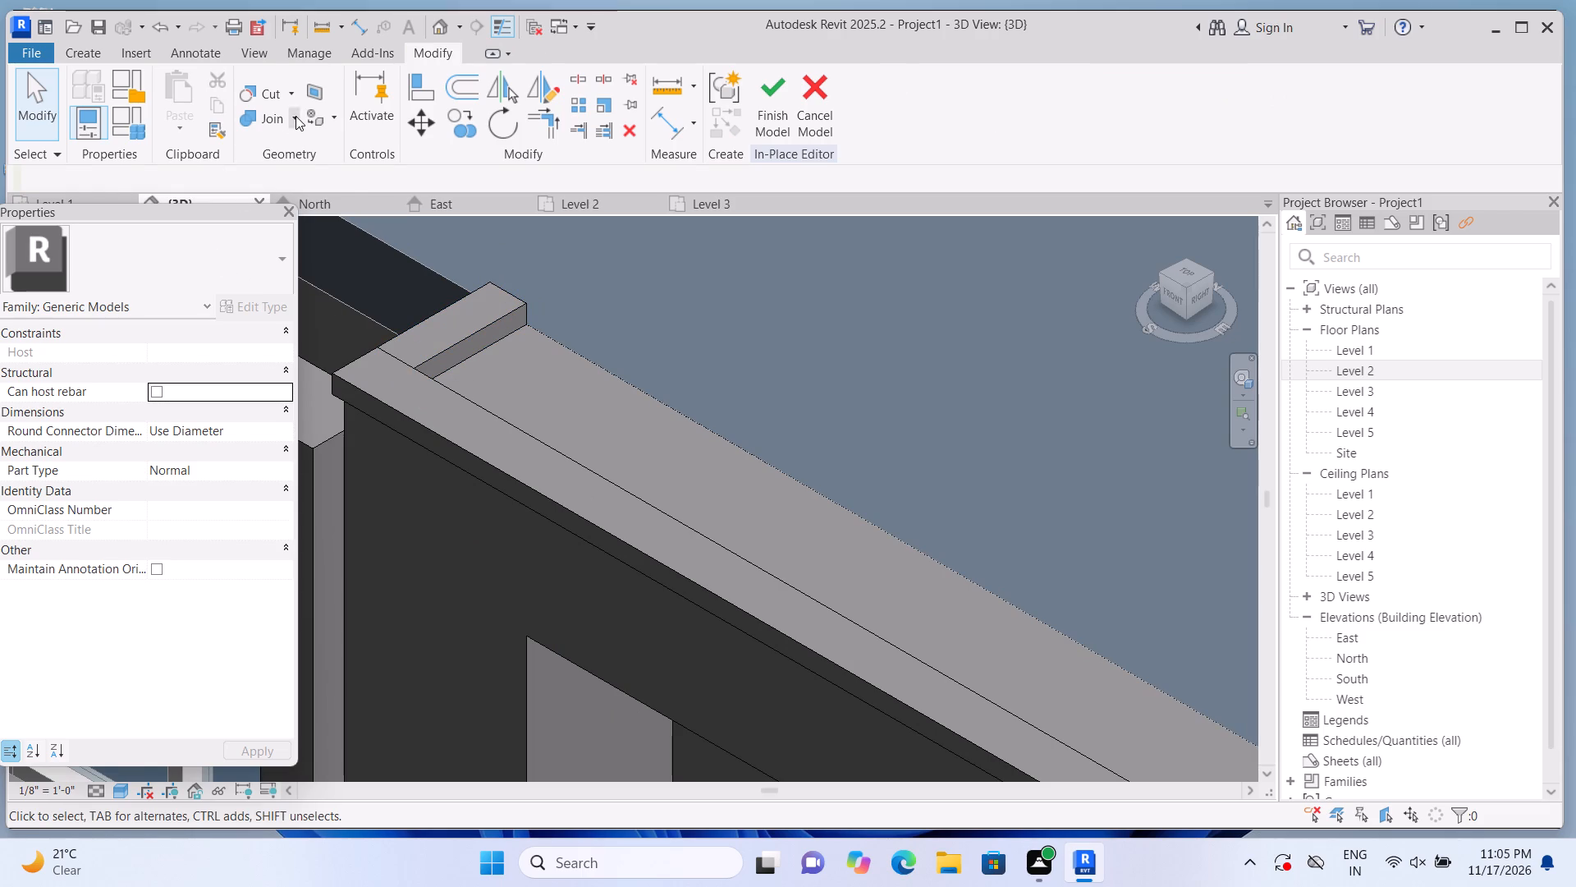
{"action": "left_click", "coordinate": [300, 144]}
{"action": "left_click", "coordinate": [405, 405]}
{"action": "left_click", "coordinate": [414, 346]}
{"action": "scroll", "coordinate": [414, 345], "scroll_direction": "down", "scroll_amount": 2}
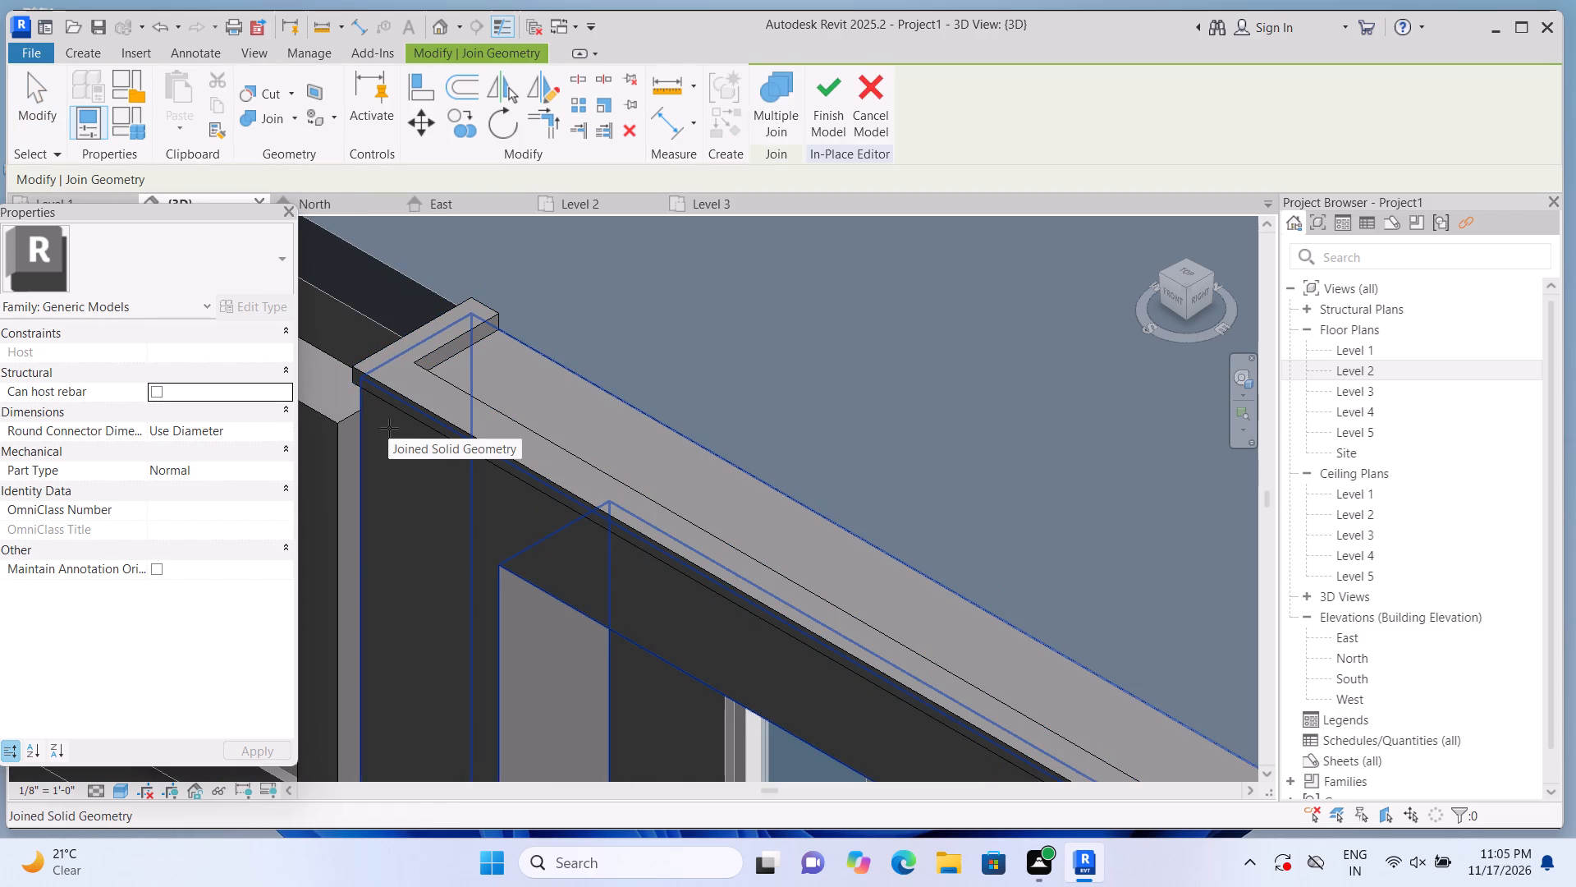
{"action": "key", "text": "Escape"}
Extrude a cross strip about 1' 4" long, 4 1/2" wide and 1' 0" high at the frame's right rear top corner.
{"action": "scroll", "coordinate": [389, 429], "scroll_direction": "down", "scroll_amount": 6}
{"action": "scroll", "coordinate": [795, 568], "scroll_direction": "up", "scroll_amount": 4}
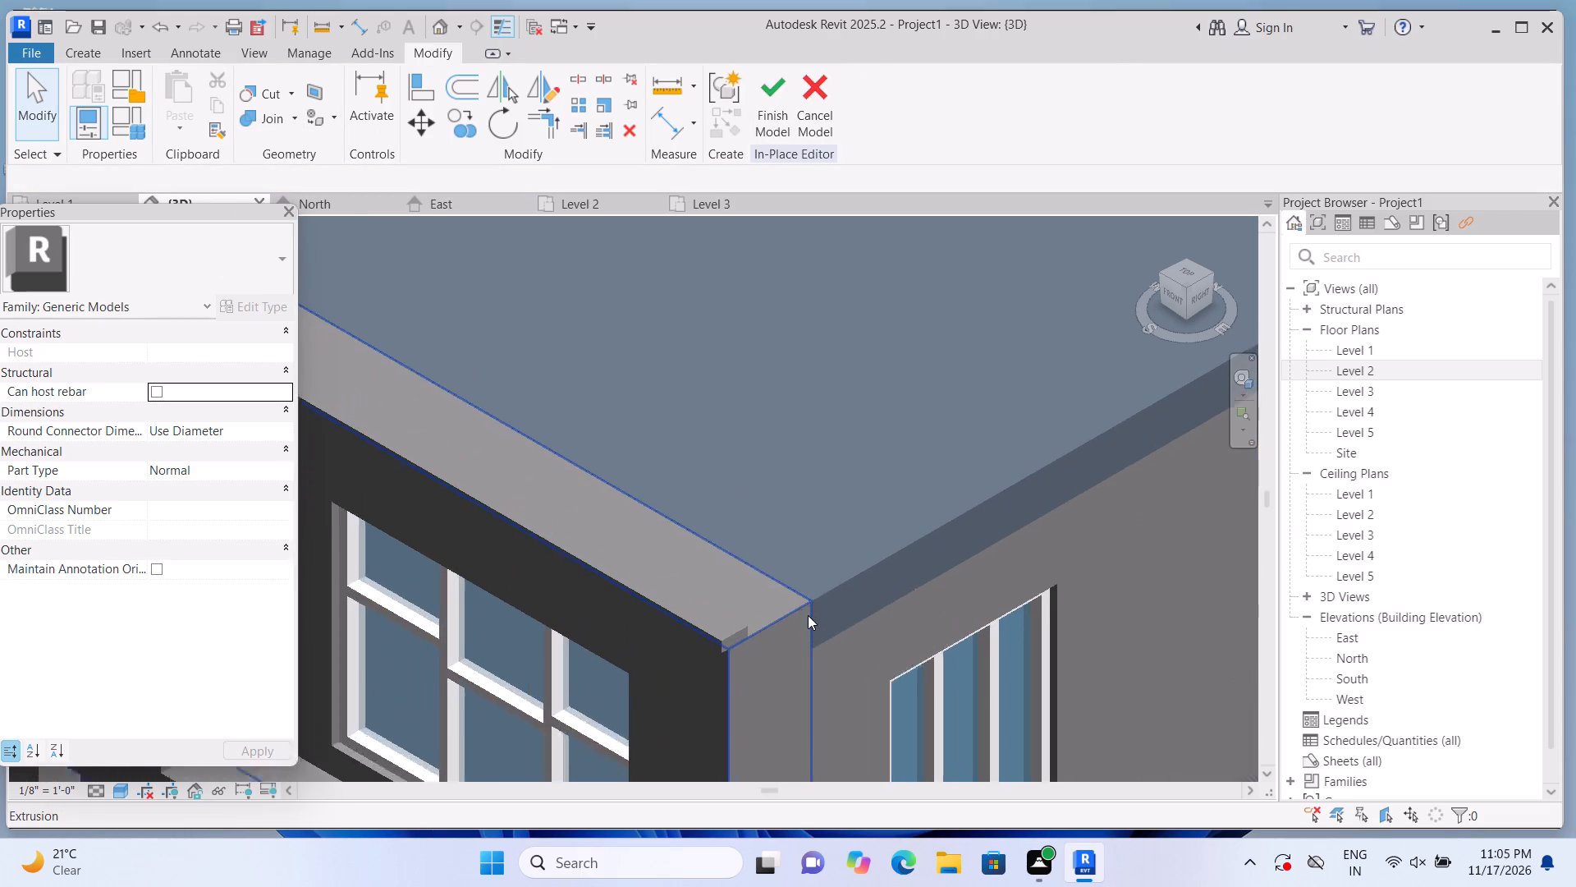
{"action": "scroll", "coordinate": [808, 615], "scroll_direction": "up", "scroll_amount": 5}
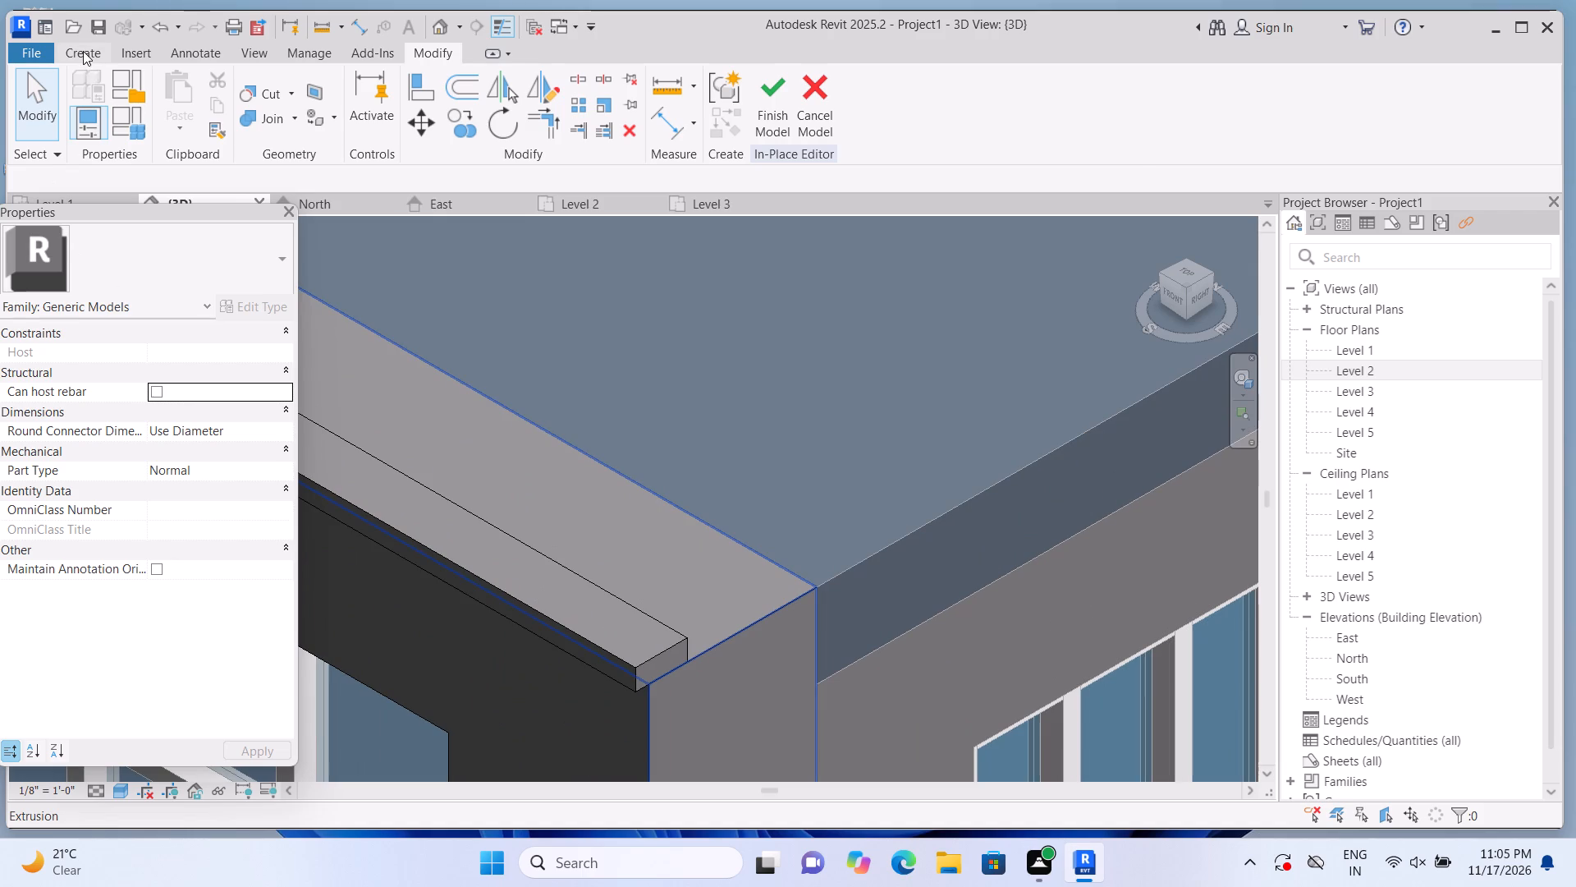
{"action": "left_click", "coordinate": [84, 51]}
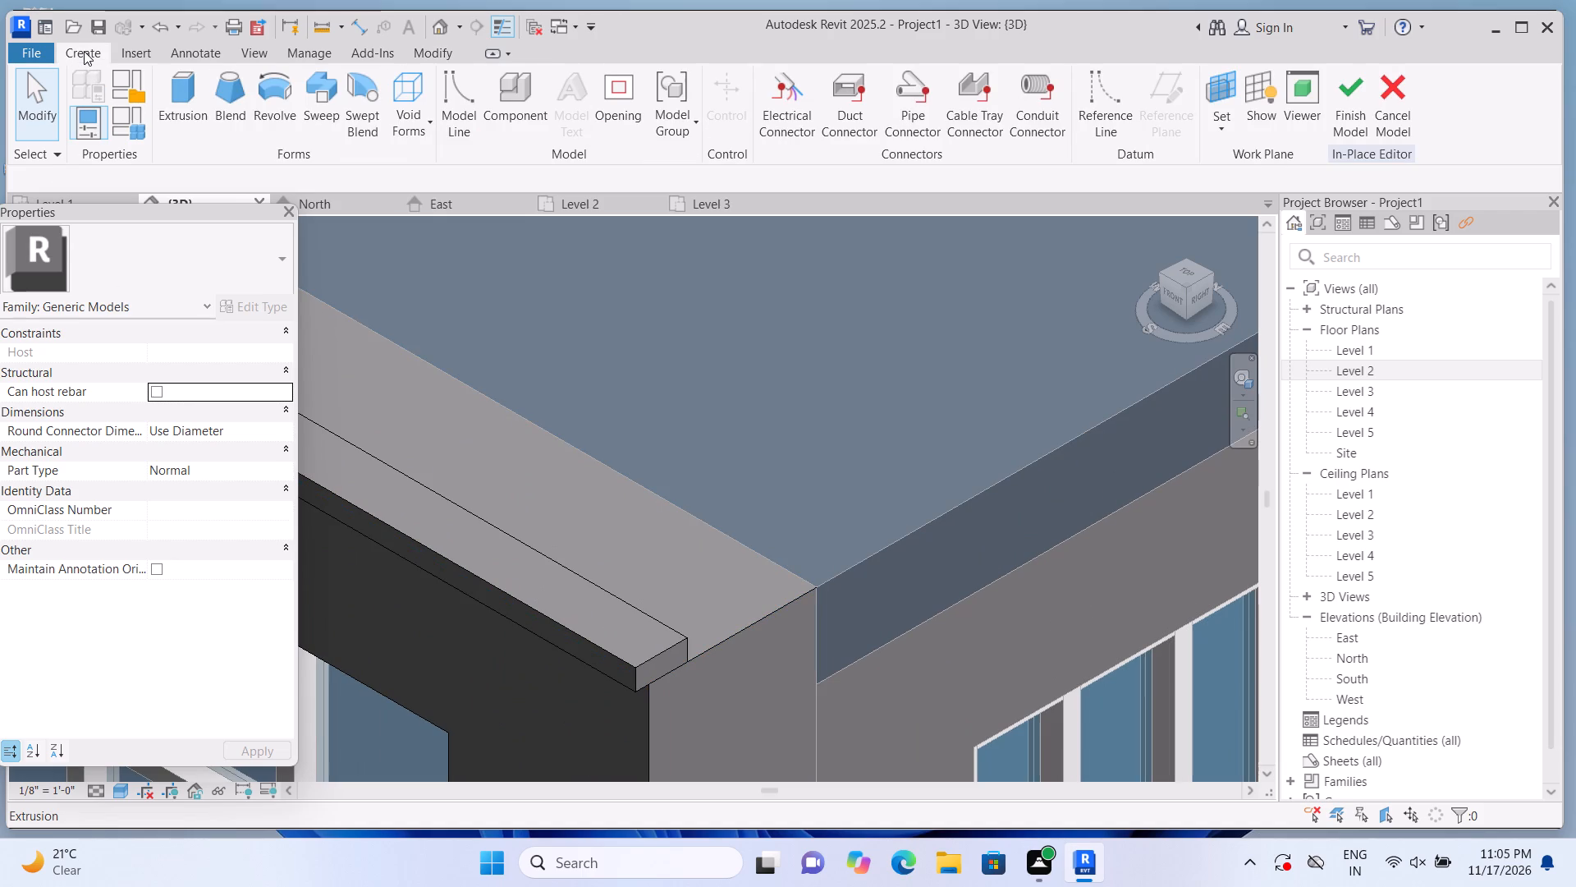
{"action": "left_click", "coordinate": [197, 103]}
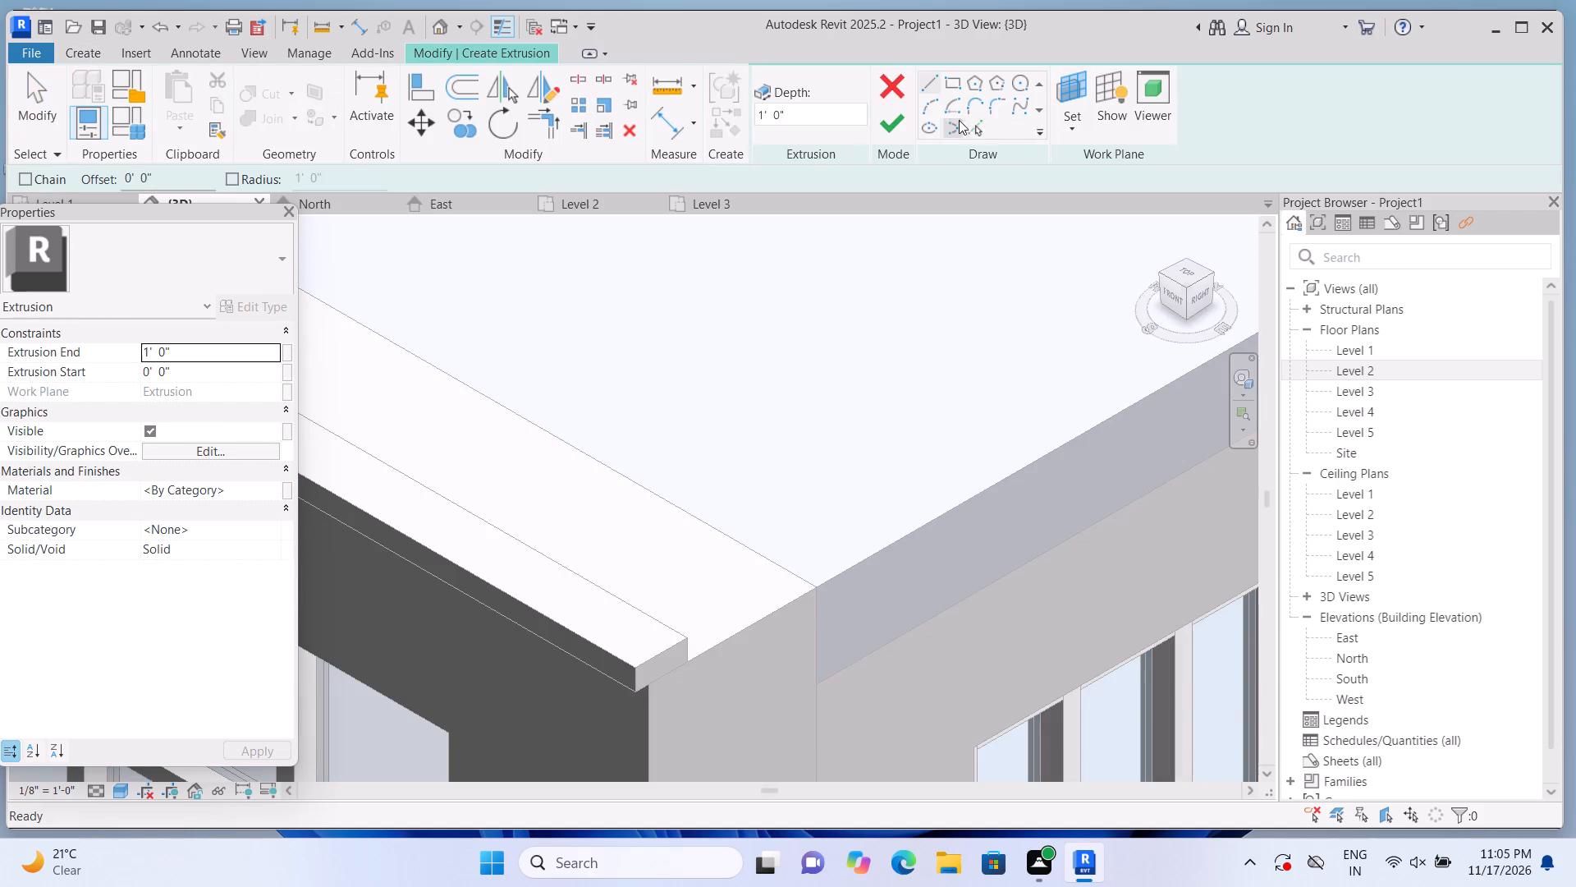
{"action": "left_click", "coordinate": [1080, 133]}
{"action": "left_click", "coordinate": [1086, 195]}
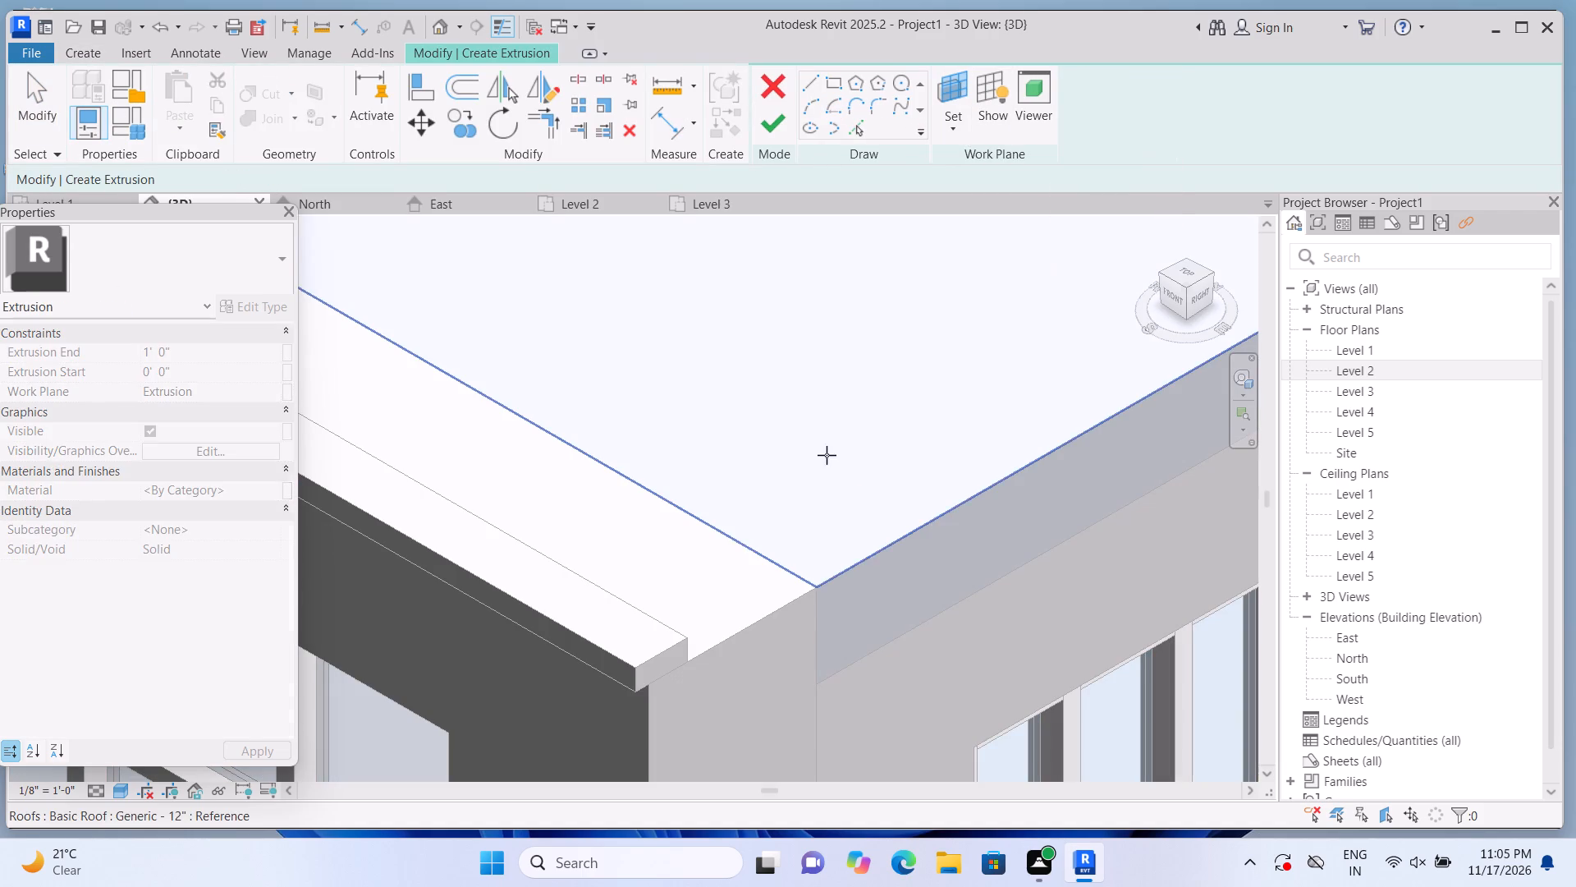
{"action": "left_click", "coordinate": [727, 551]}
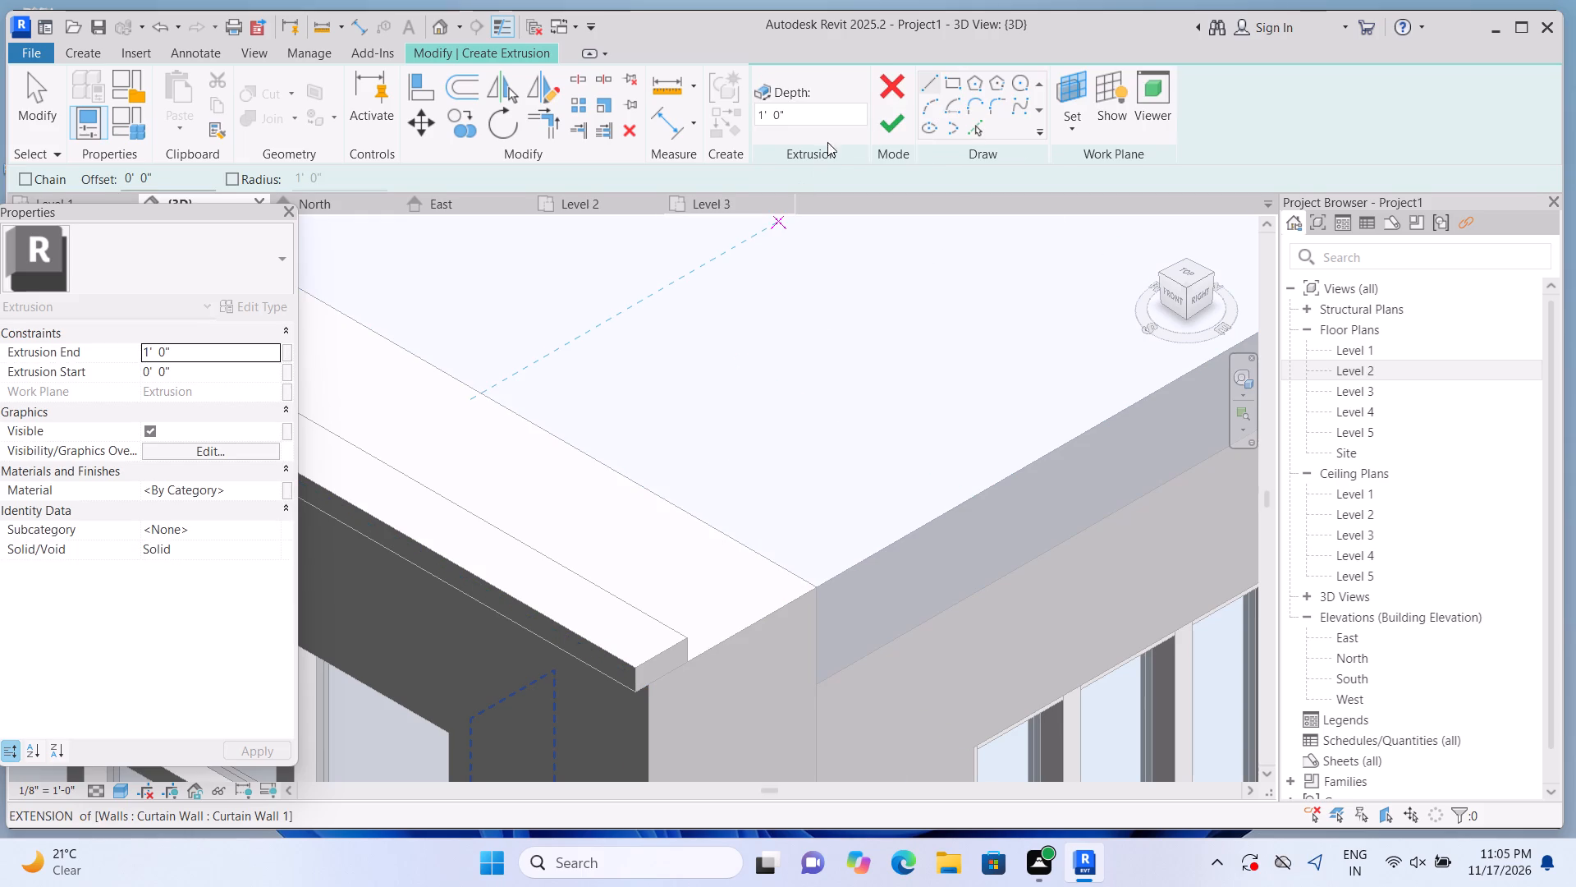
{"action": "left_click", "coordinate": [955, 88]}
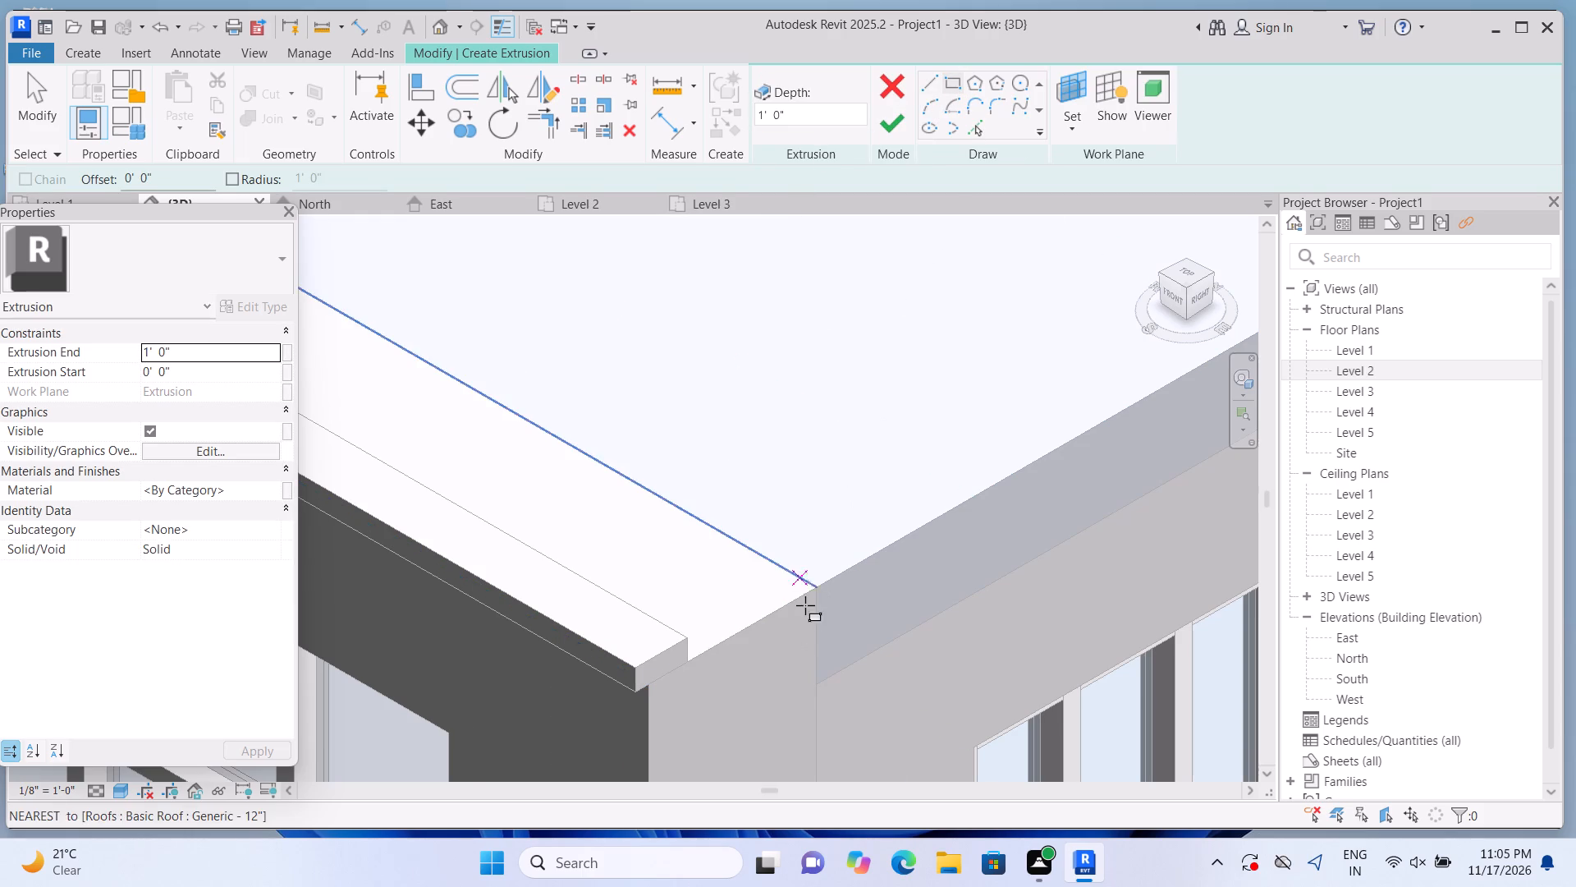
{"action": "left_click", "coordinate": [811, 588]}
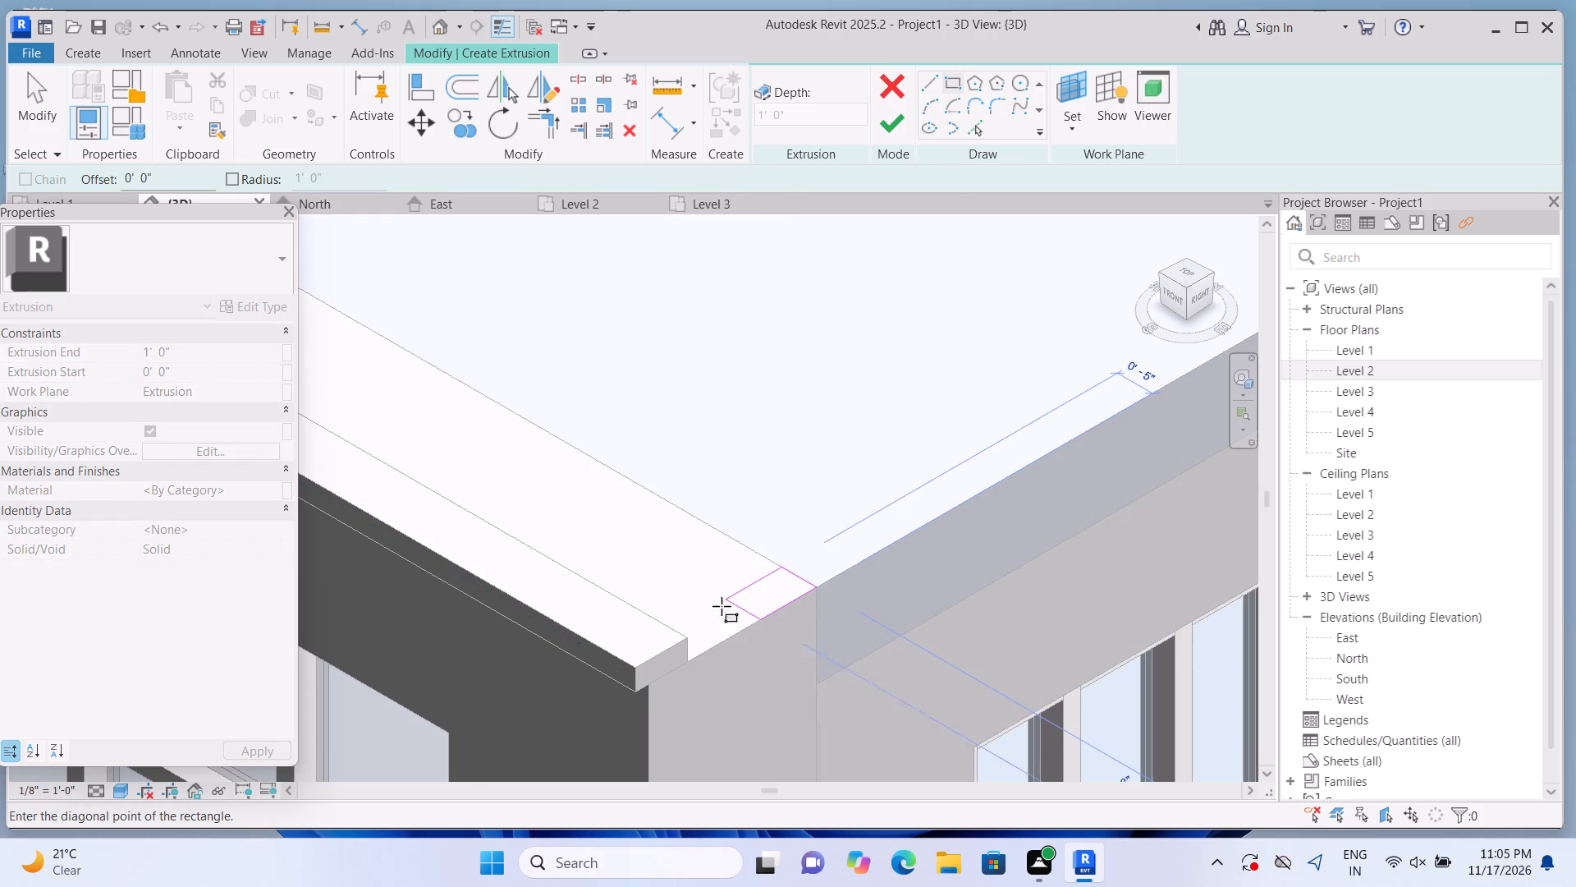
{"action": "left_click", "coordinate": [679, 637]}
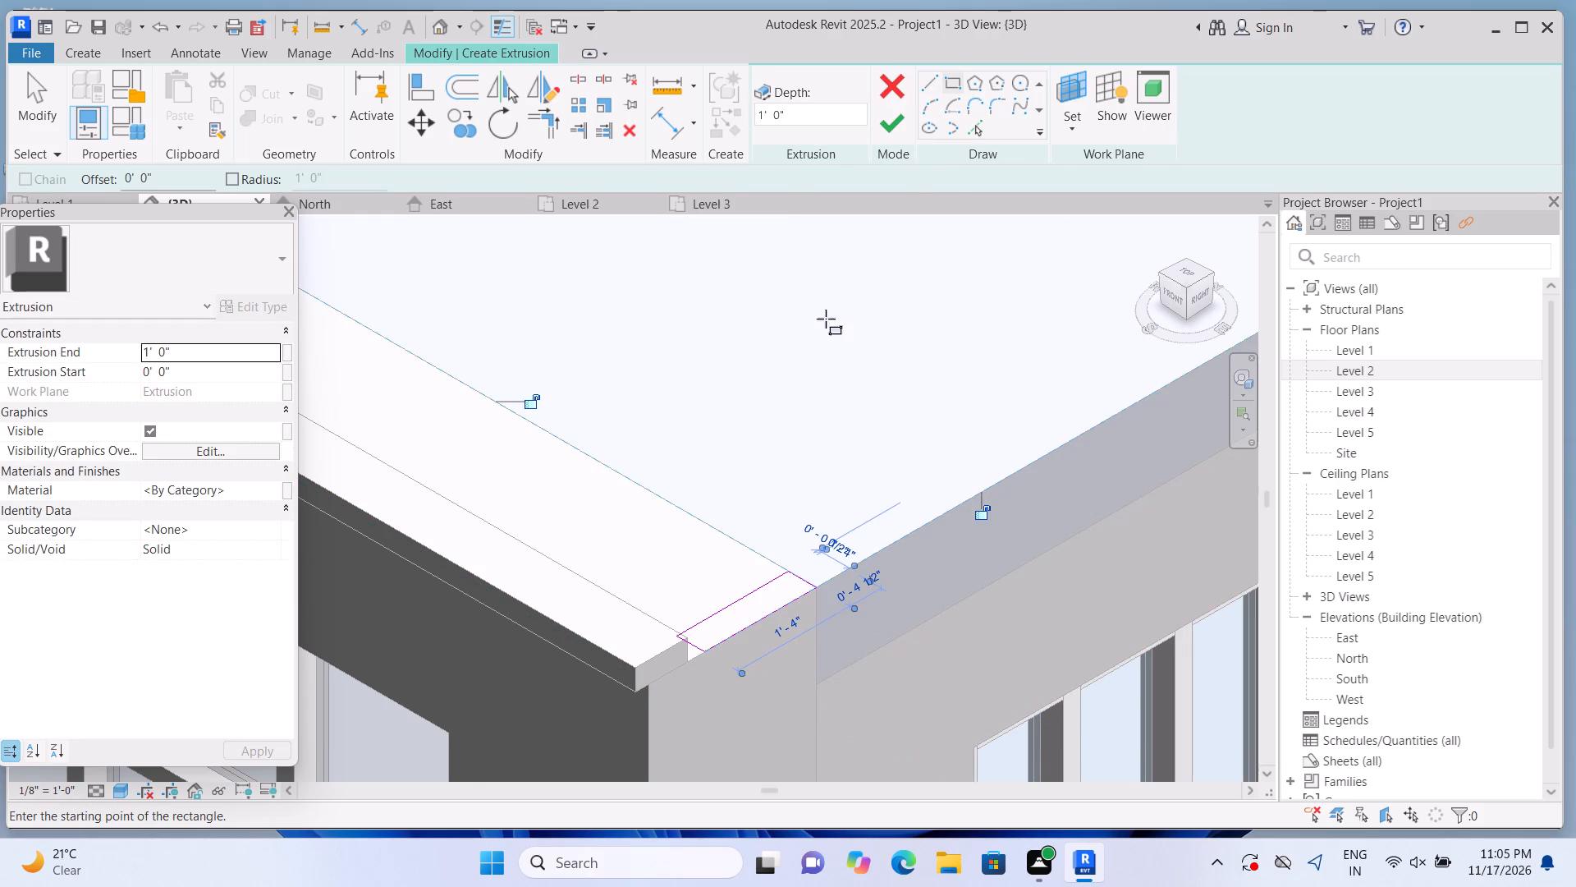
{"action": "left_click", "coordinate": [893, 126]}
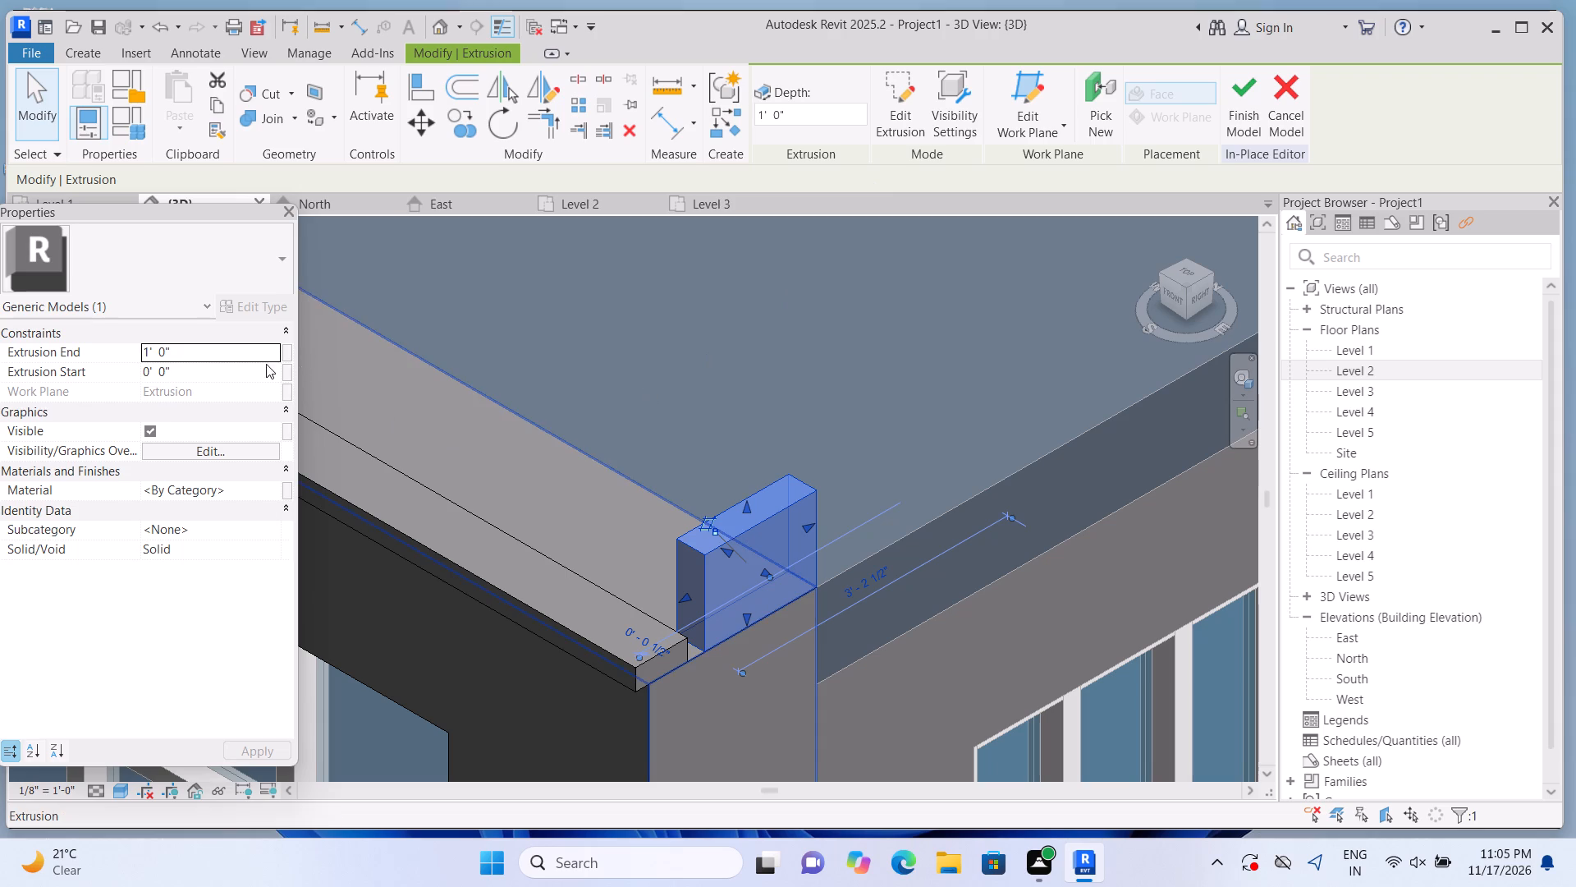
Set the extrusion end of the right cross strip to 3".
{"action": "left_click", "coordinate": [244, 350]}
{"action": "key", "text": "BackSpace"}
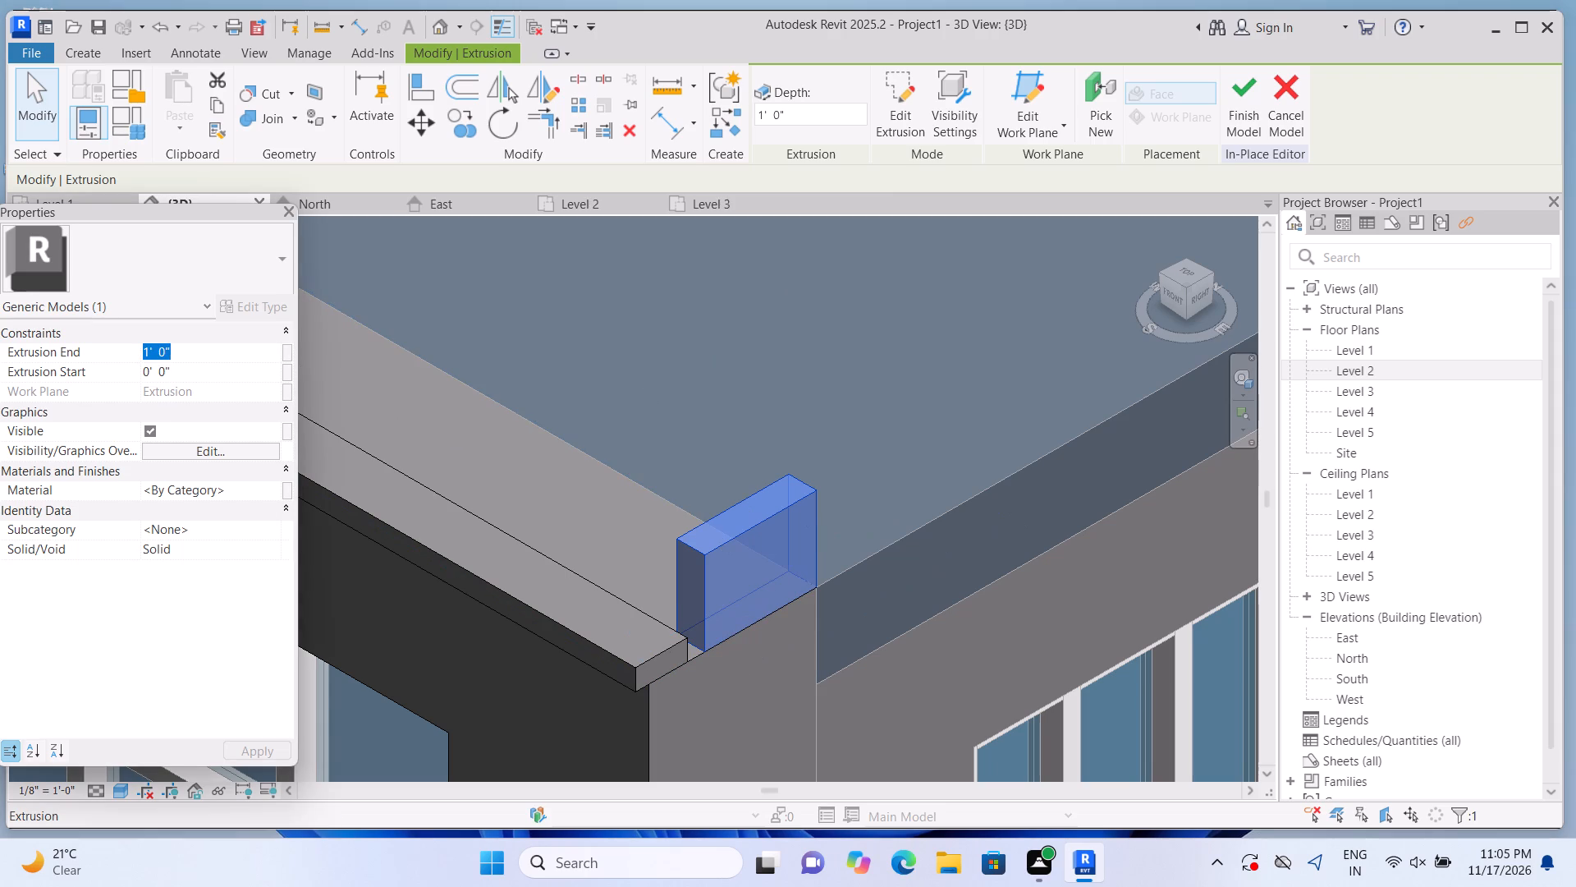
{"action": "type", "text": "3\""}
{"action": "key", "text": "Return"}
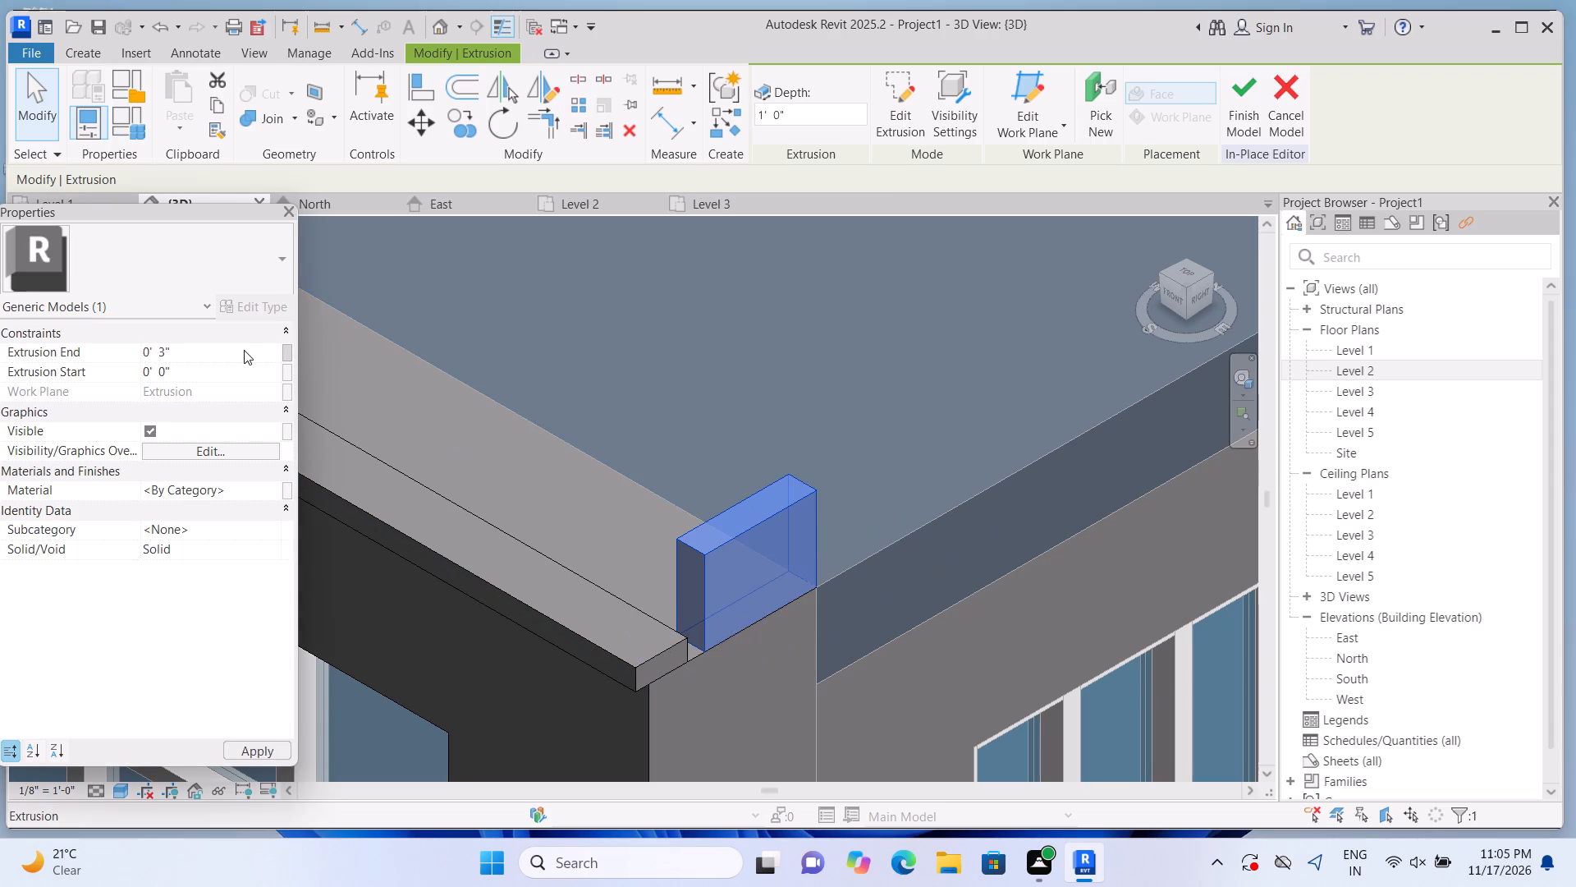
Stretch the front end of the right cross strip to meet the front-edge strip.
{"action": "scroll", "coordinate": [526, 554], "scroll_direction": "up", "scroll_amount": 3}
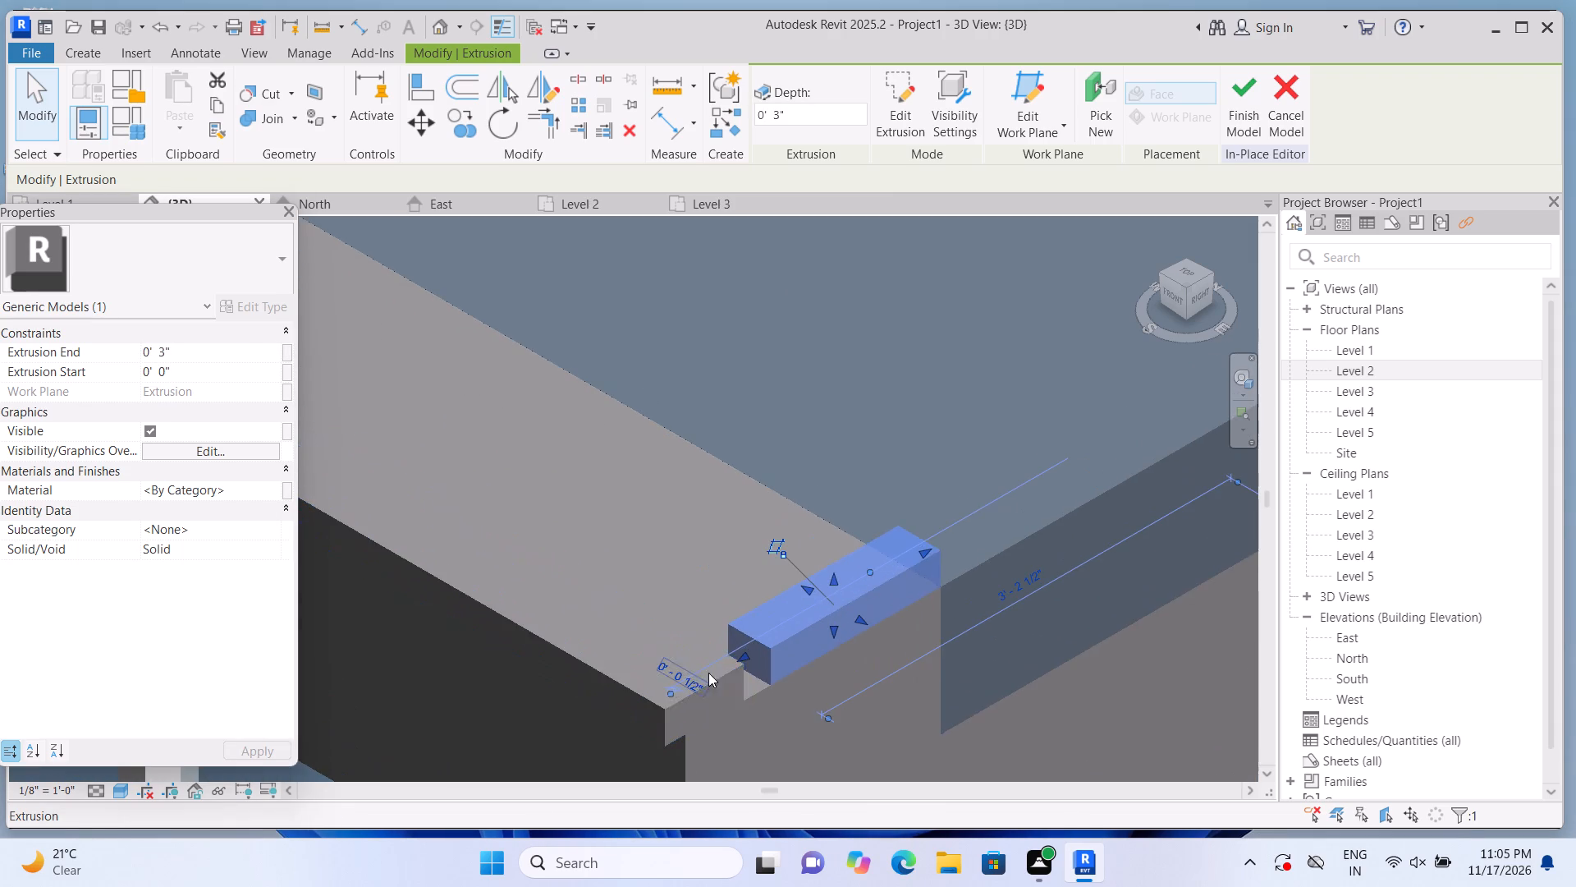
{"action": "left_click_drag", "start_coordinate": [744, 654], "coordinate": [685, 692]}
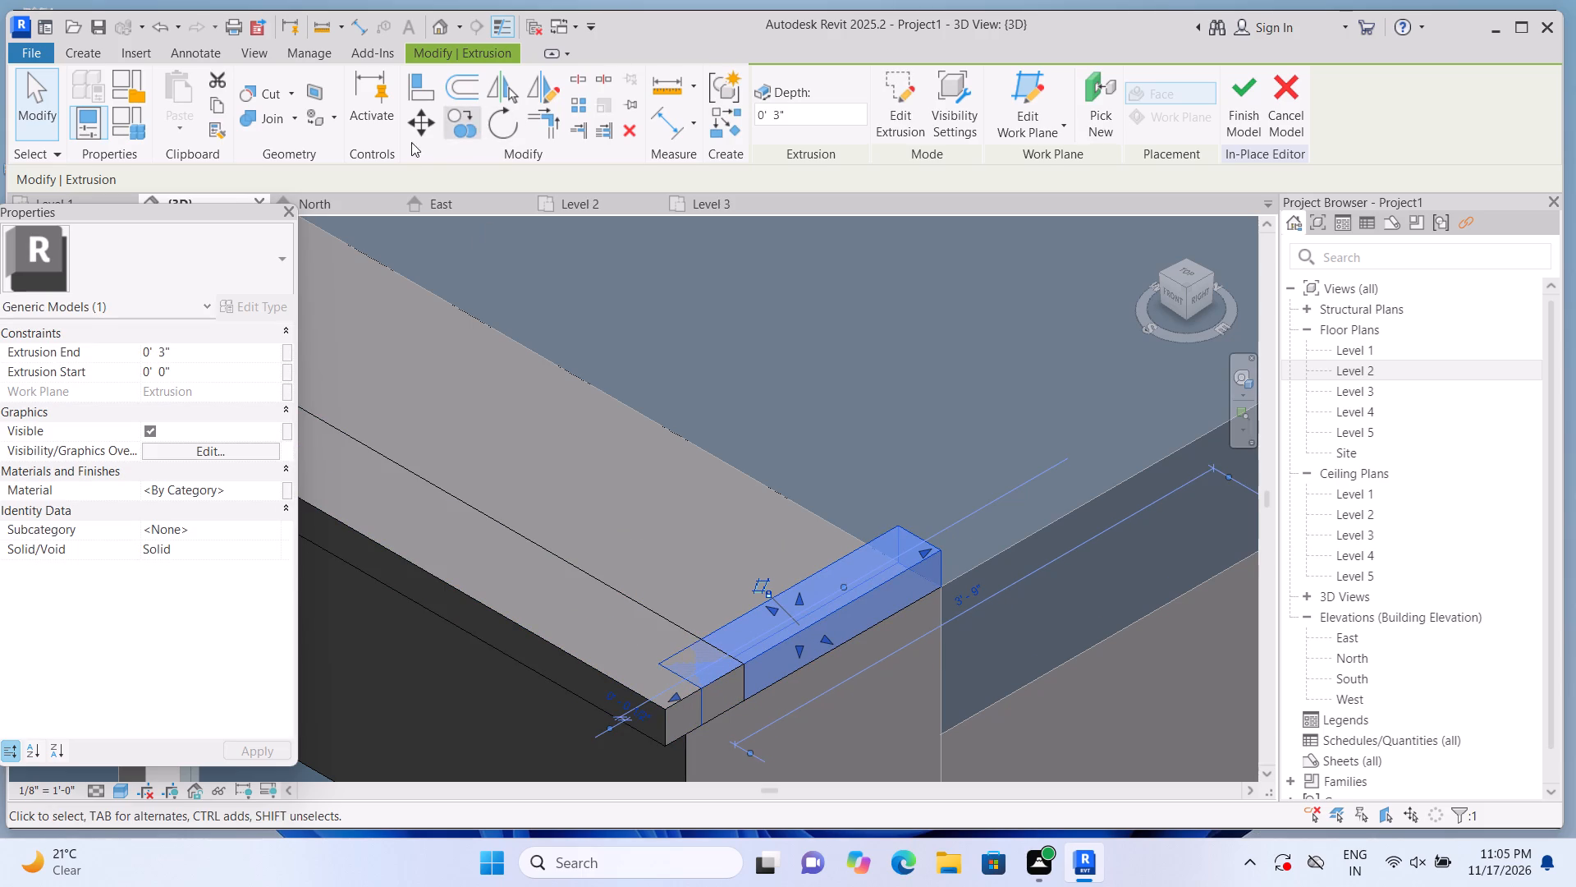
Join the front-edge strip and the right cross strip on top of the frame.
{"action": "left_click", "coordinate": [295, 117]}
{"action": "left_click", "coordinate": [300, 153]}
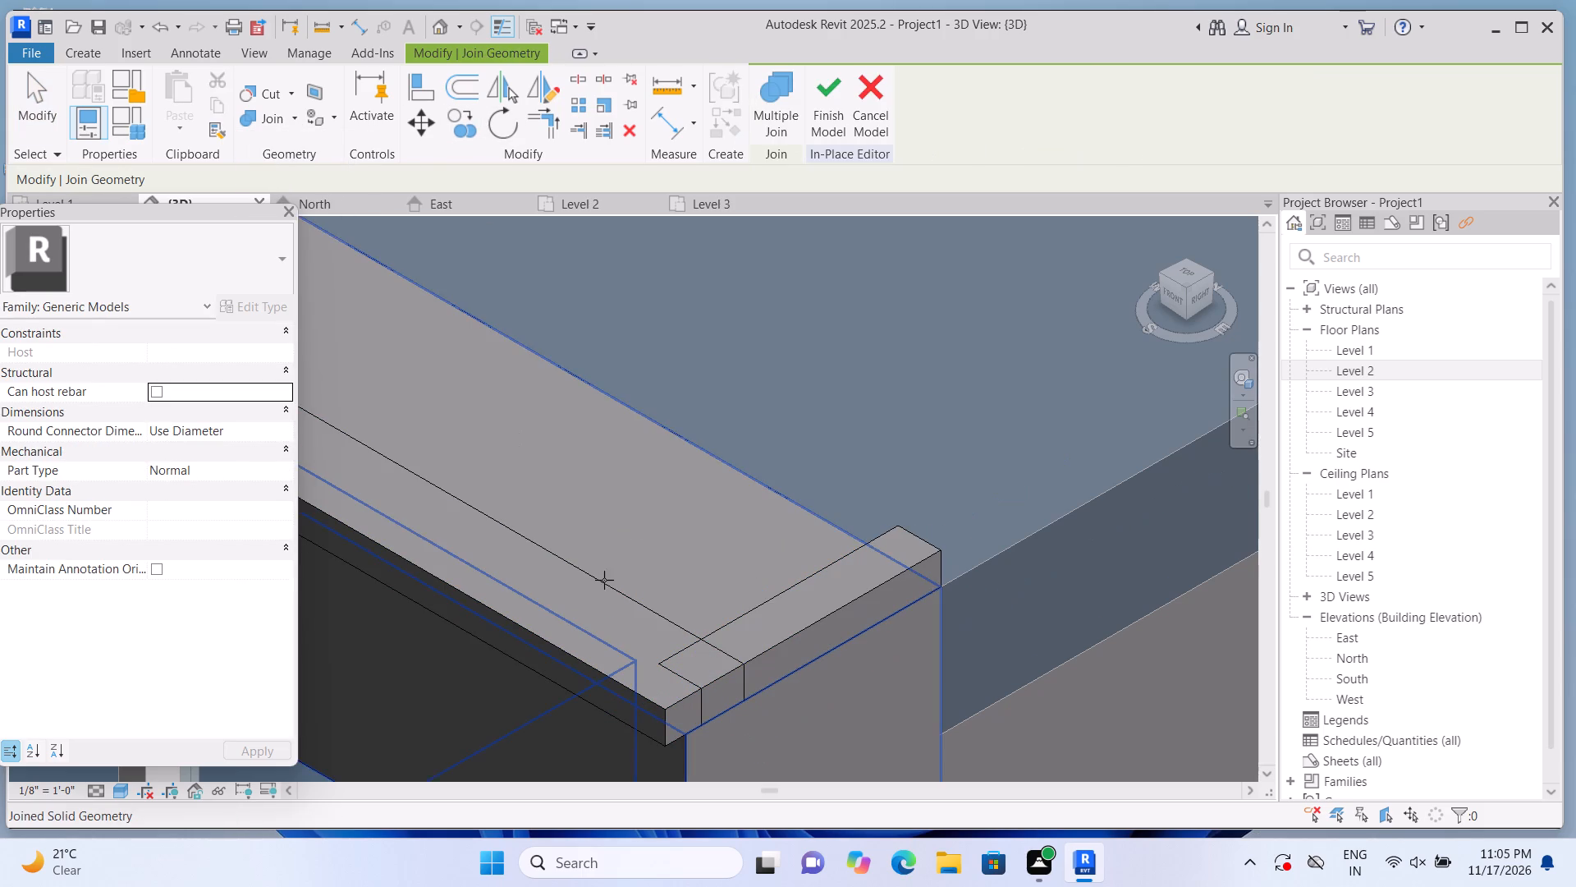
{"action": "left_click", "coordinate": [609, 583]}
{"action": "left_click", "coordinate": [757, 605]}
{"action": "scroll", "coordinate": [782, 584], "scroll_direction": "down", "scroll_amount": 8}
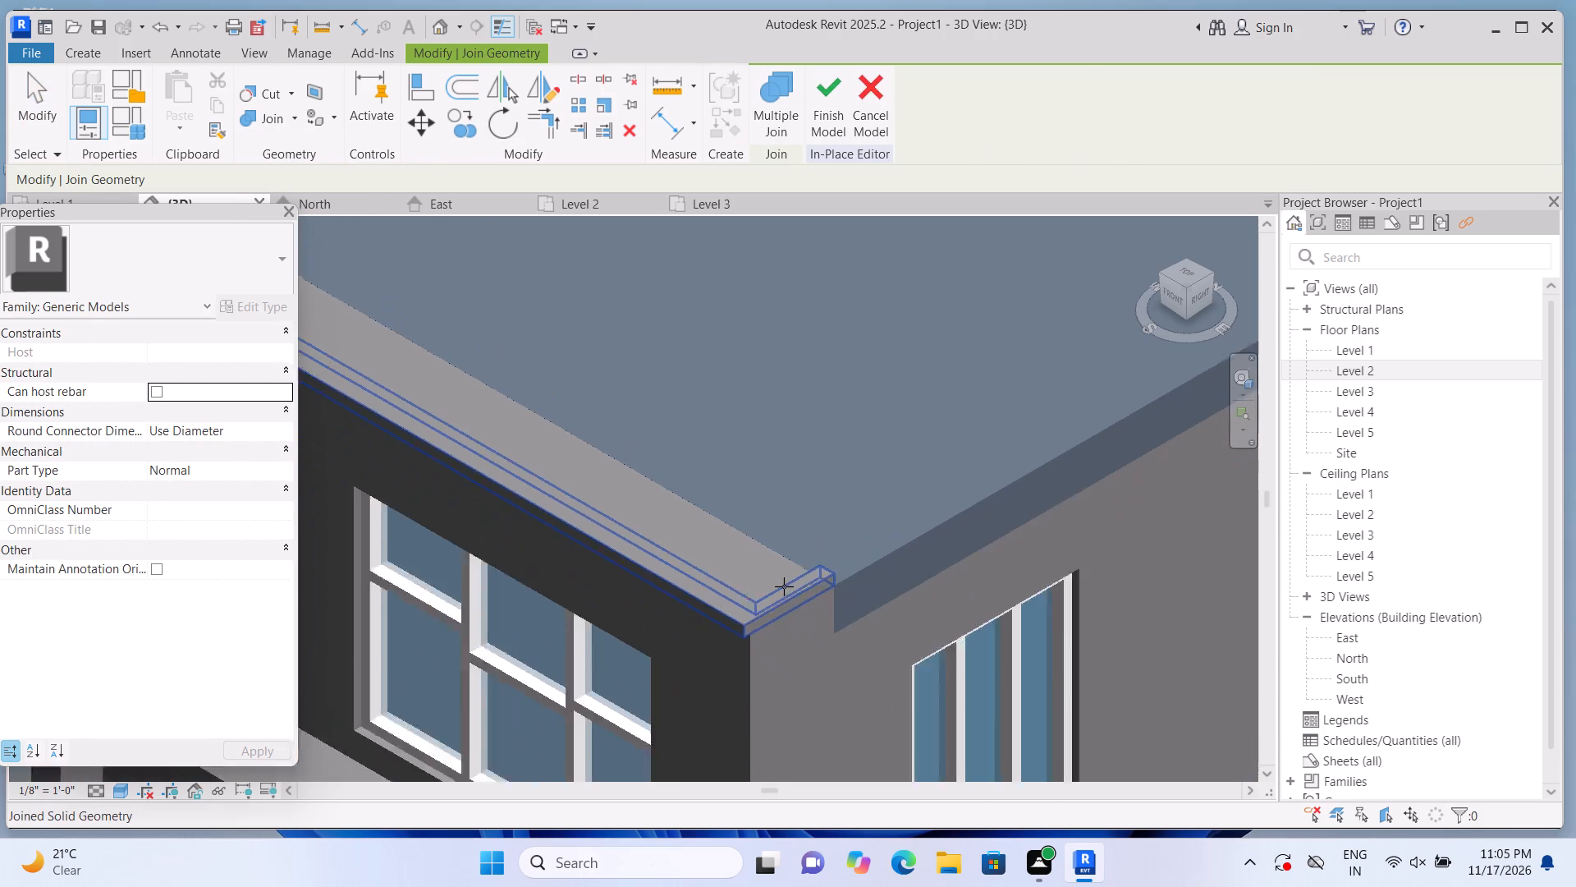
{"action": "scroll", "coordinate": [784, 586], "scroll_direction": "down", "scroll_amount": 5}
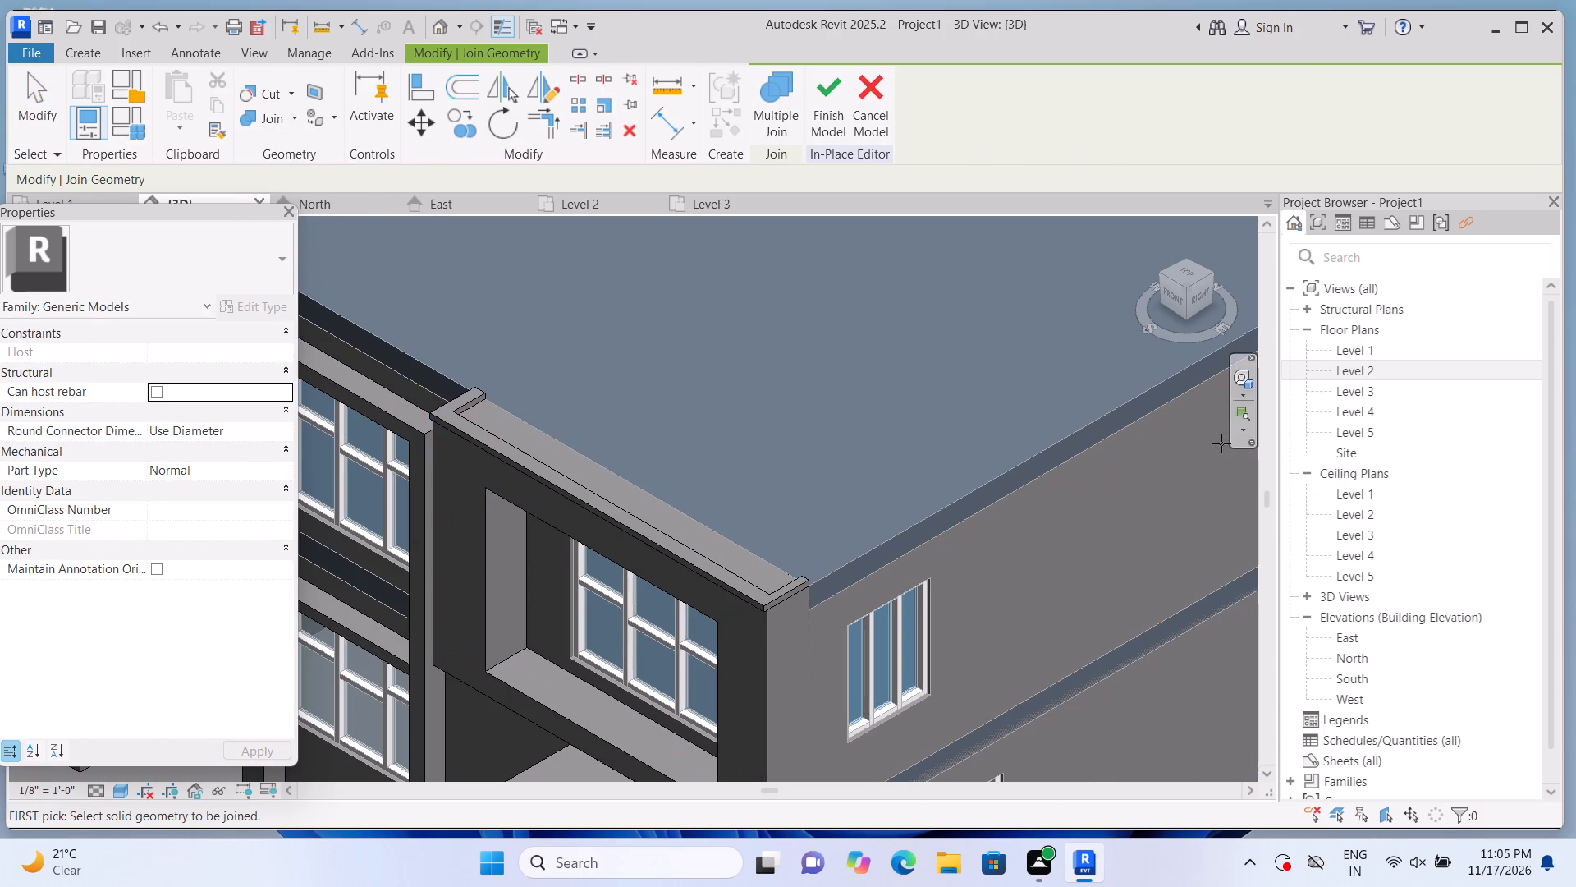
Open the Level 3 floor plan and finish the in-place frame model.
{"action": "double_click", "coordinate": [1363, 389]}
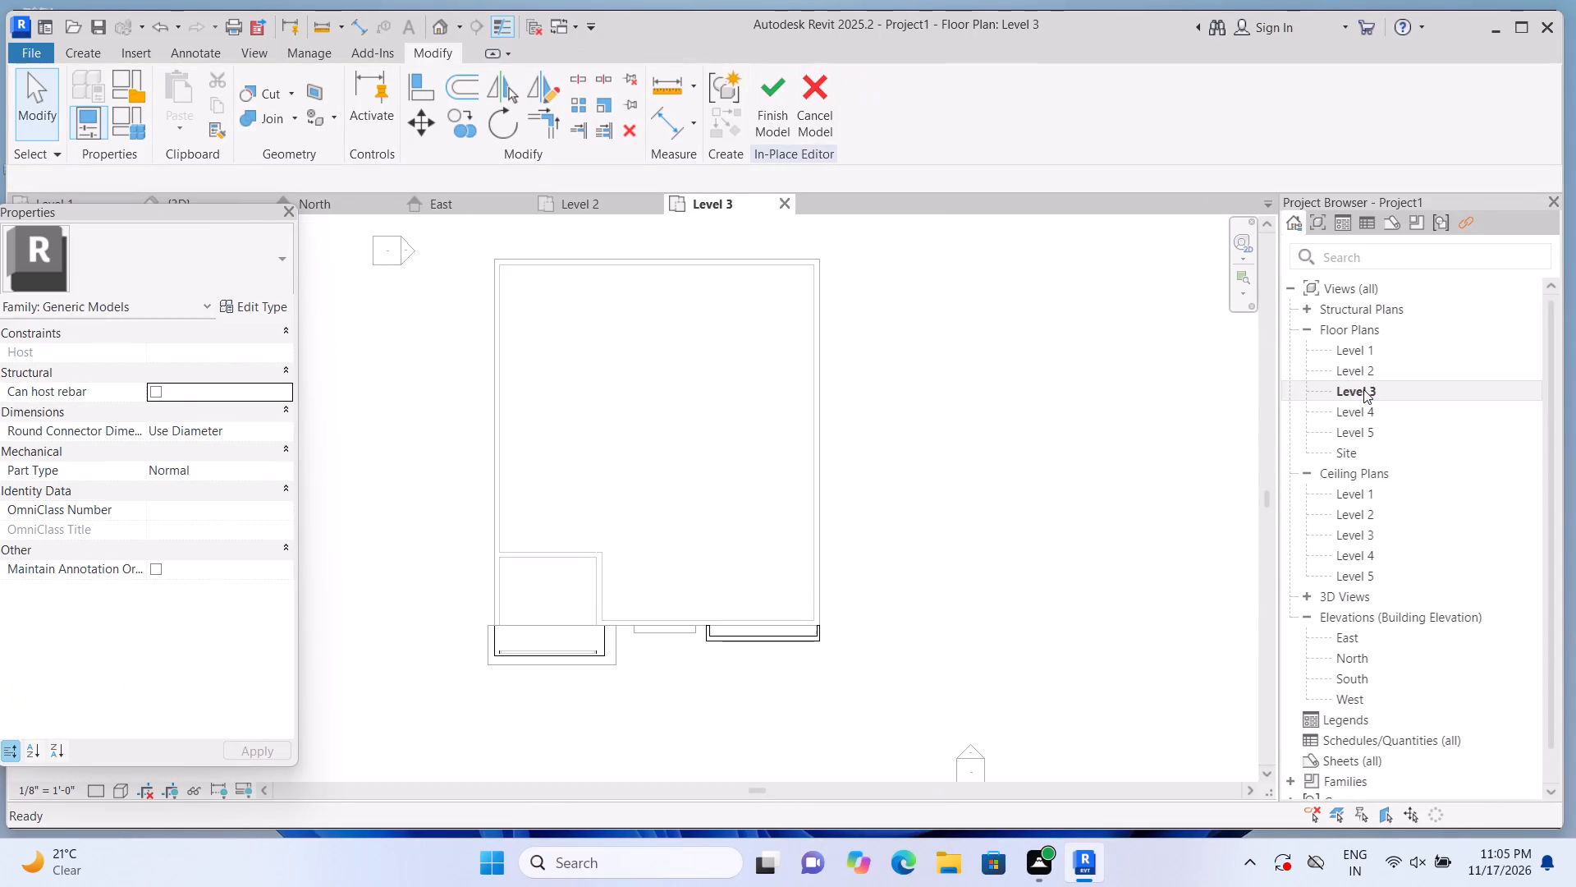
{"action": "double_click", "coordinate": [1374, 658]}
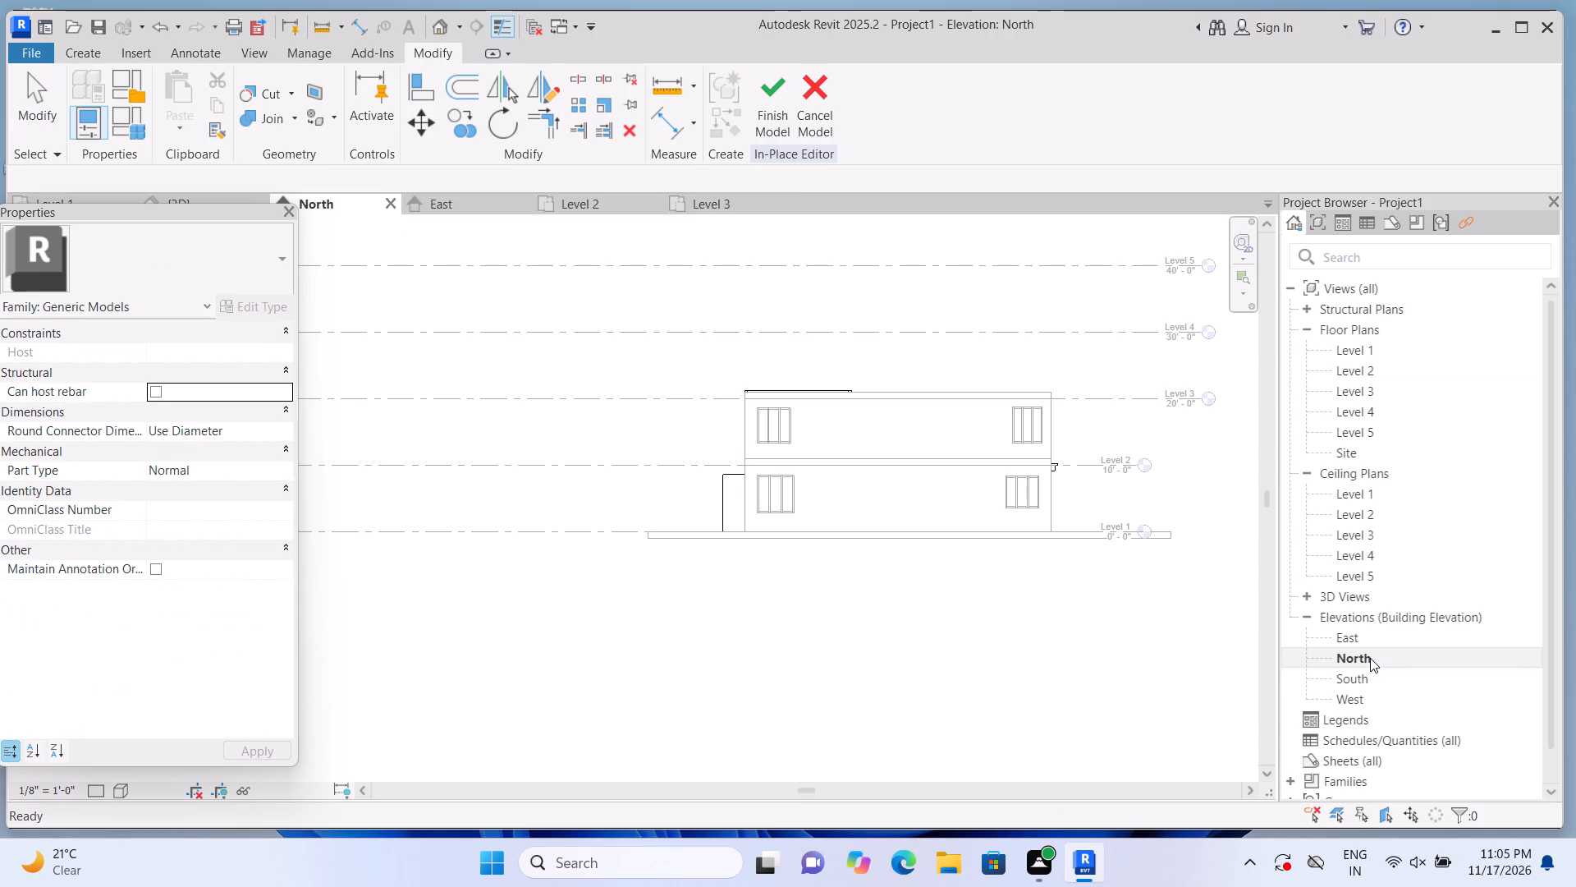
{"action": "double_click", "coordinate": [1364, 394]}
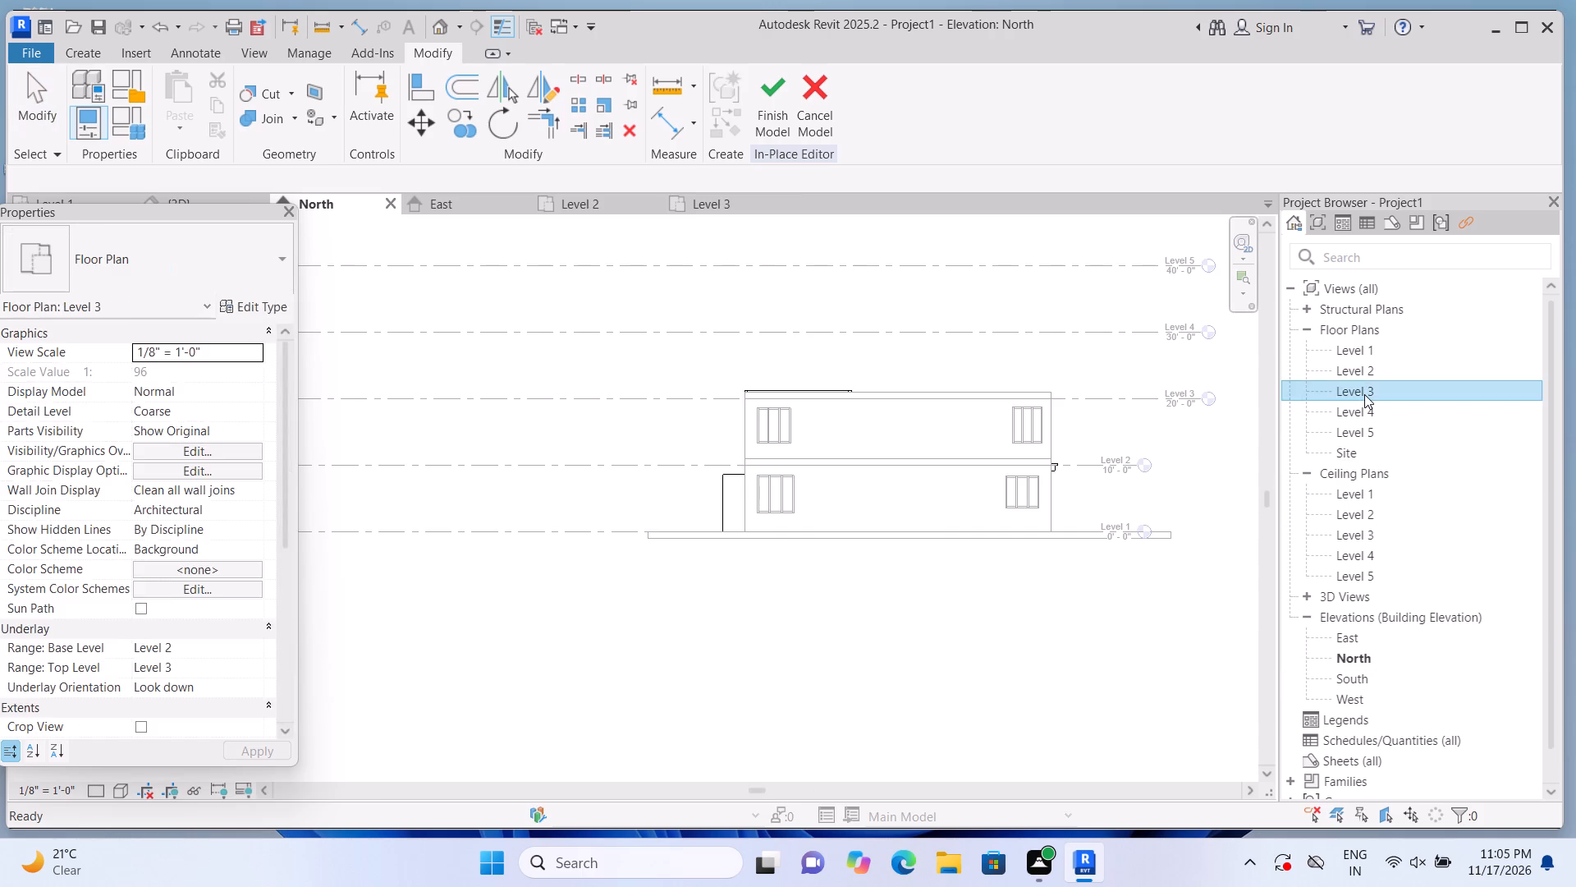
{"action": "scroll", "coordinate": [729, 643], "scroll_direction": "up", "scroll_amount": 5}
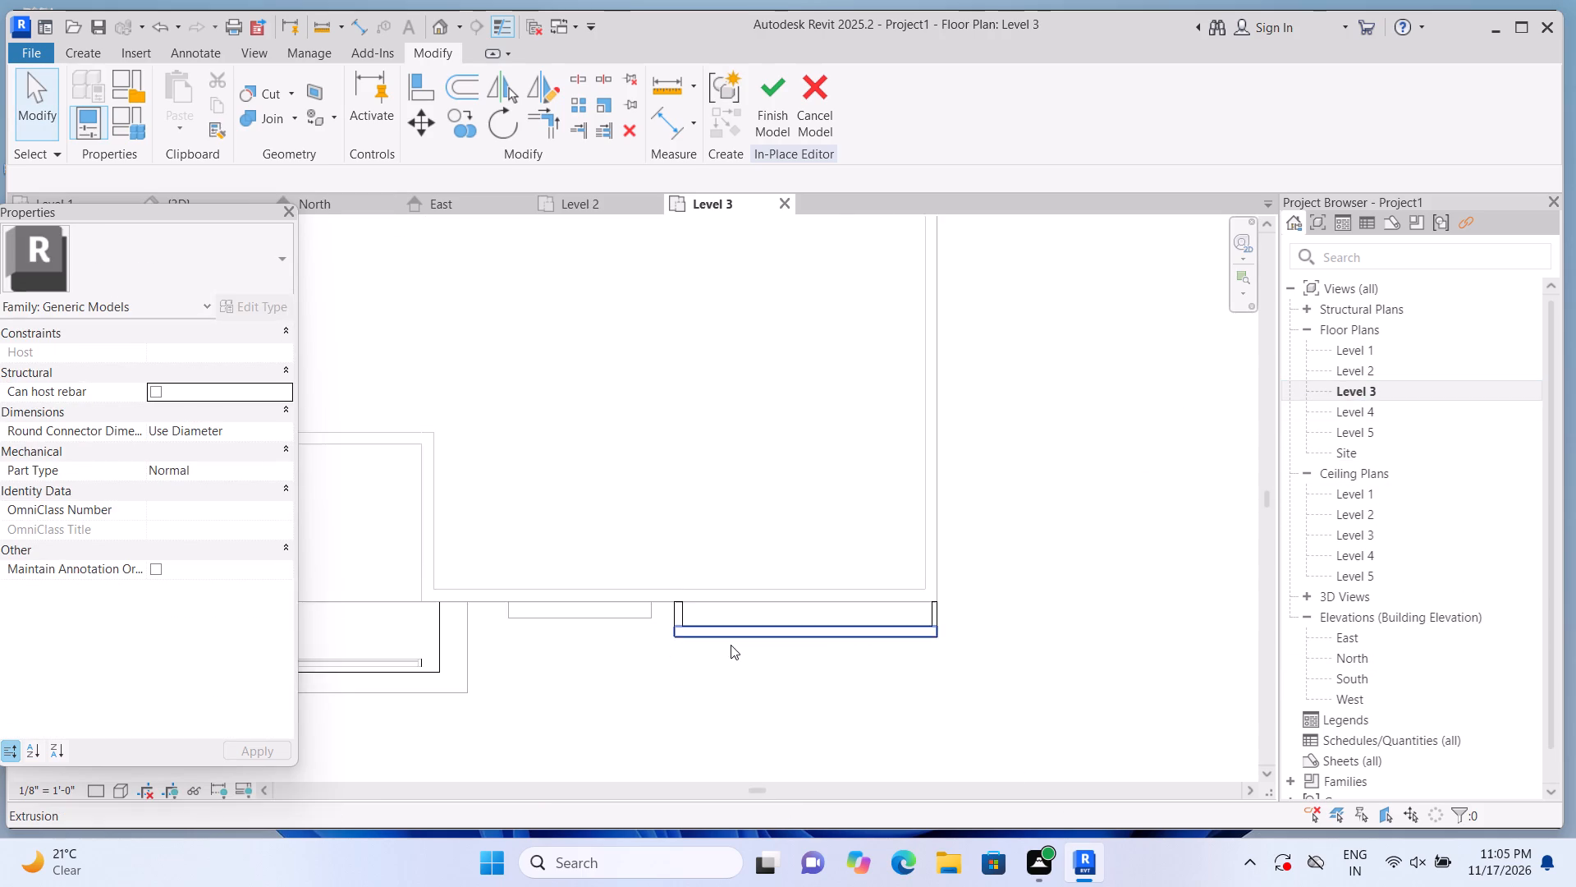
{"action": "scroll", "coordinate": [731, 645], "scroll_direction": "up", "scroll_amount": 5}
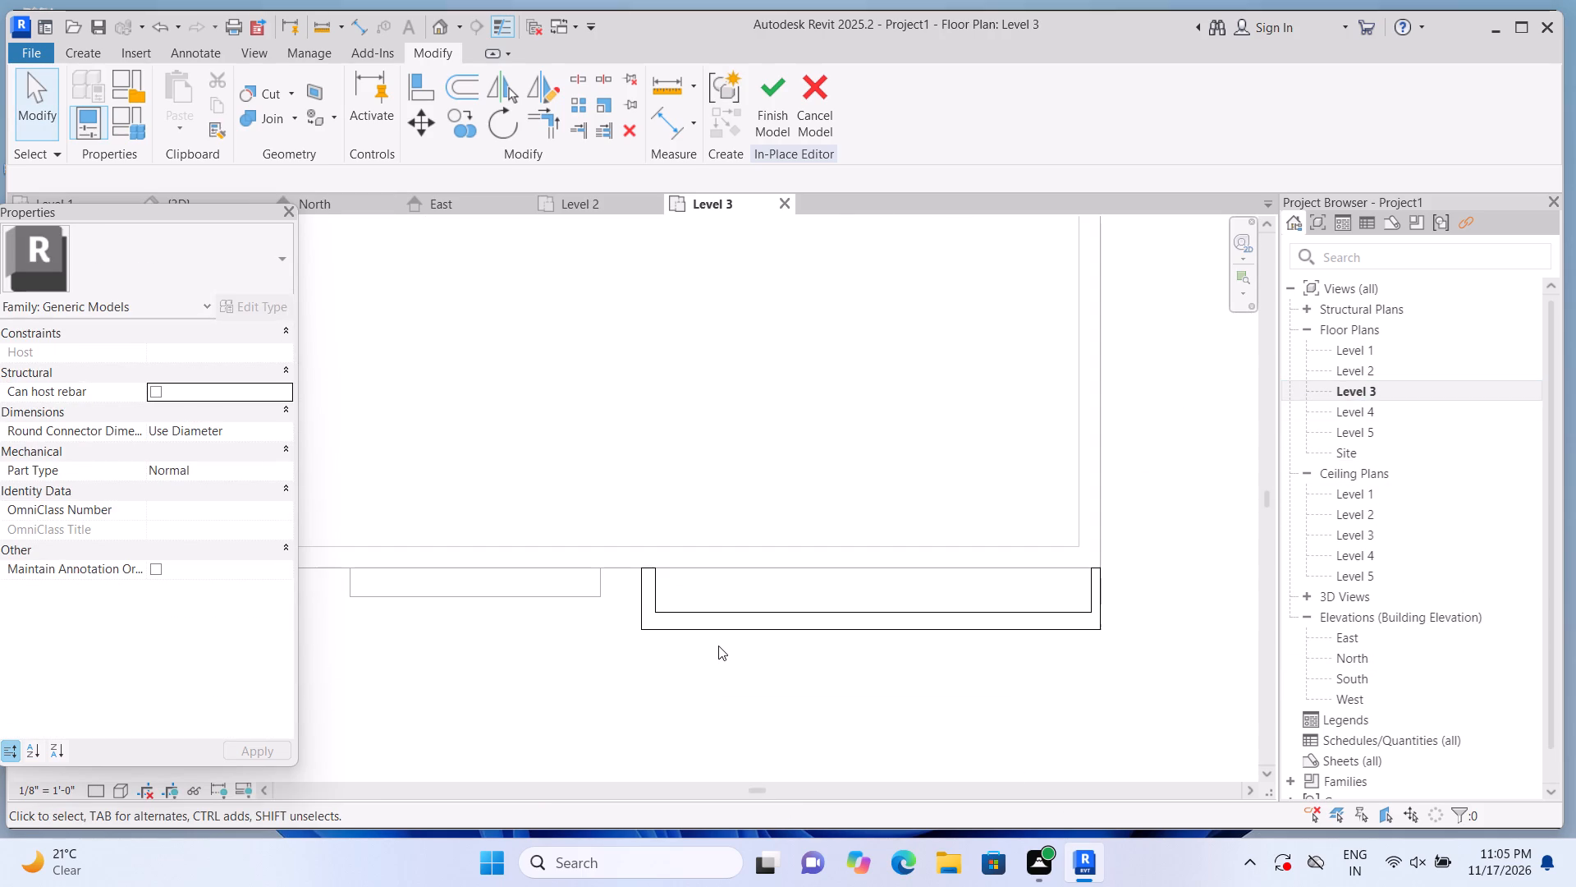
{"action": "scroll", "coordinate": [718, 646], "scroll_direction": "down", "scroll_amount": 1}
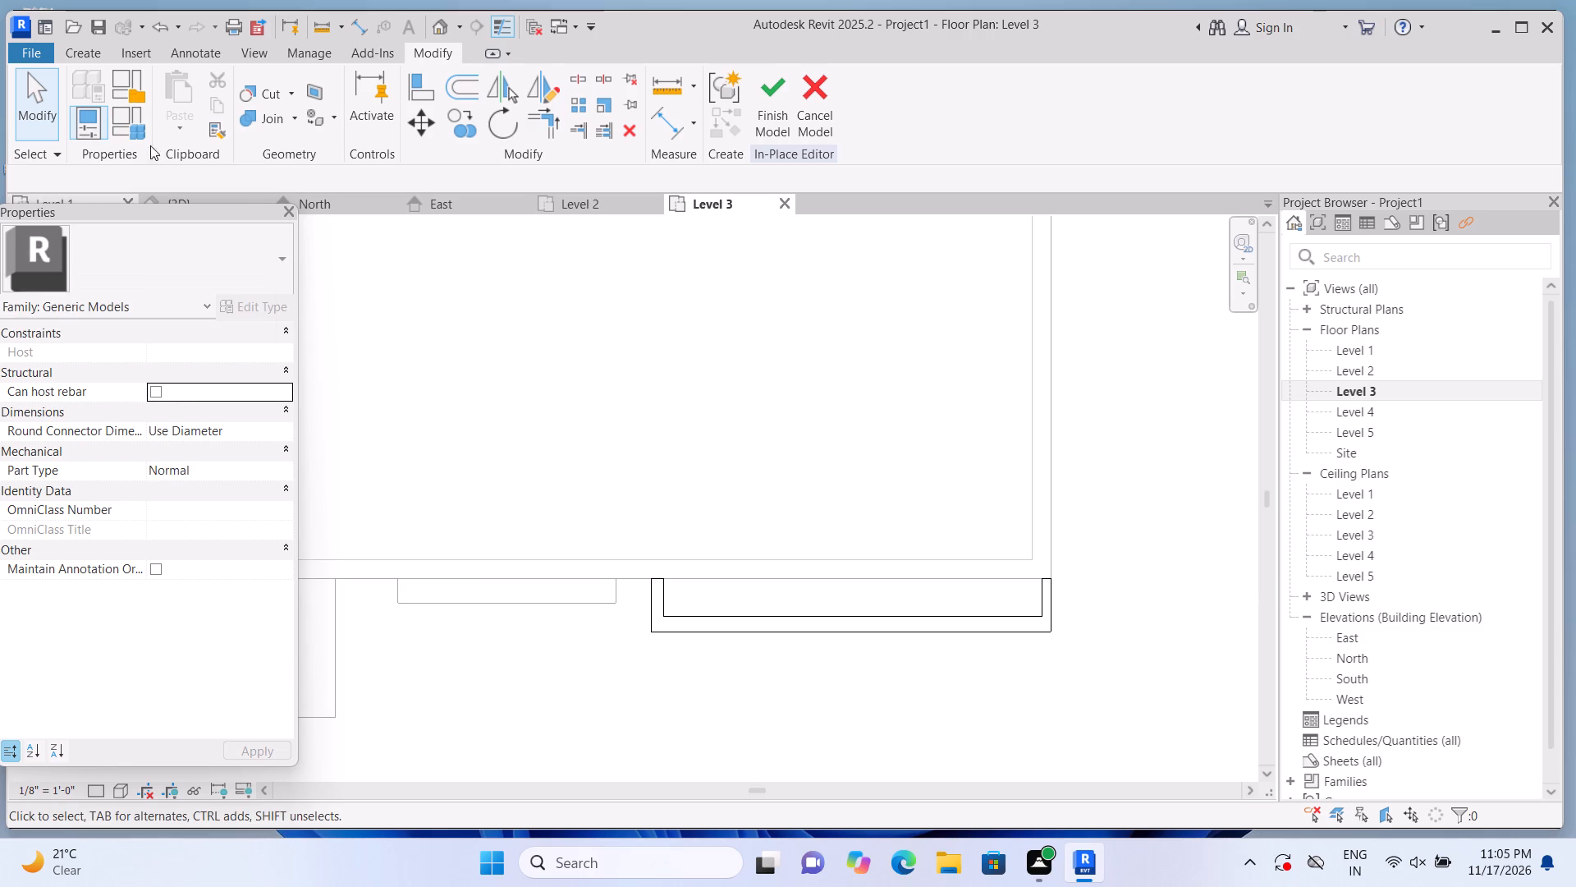
{"action": "left_click", "coordinate": [92, 48]}
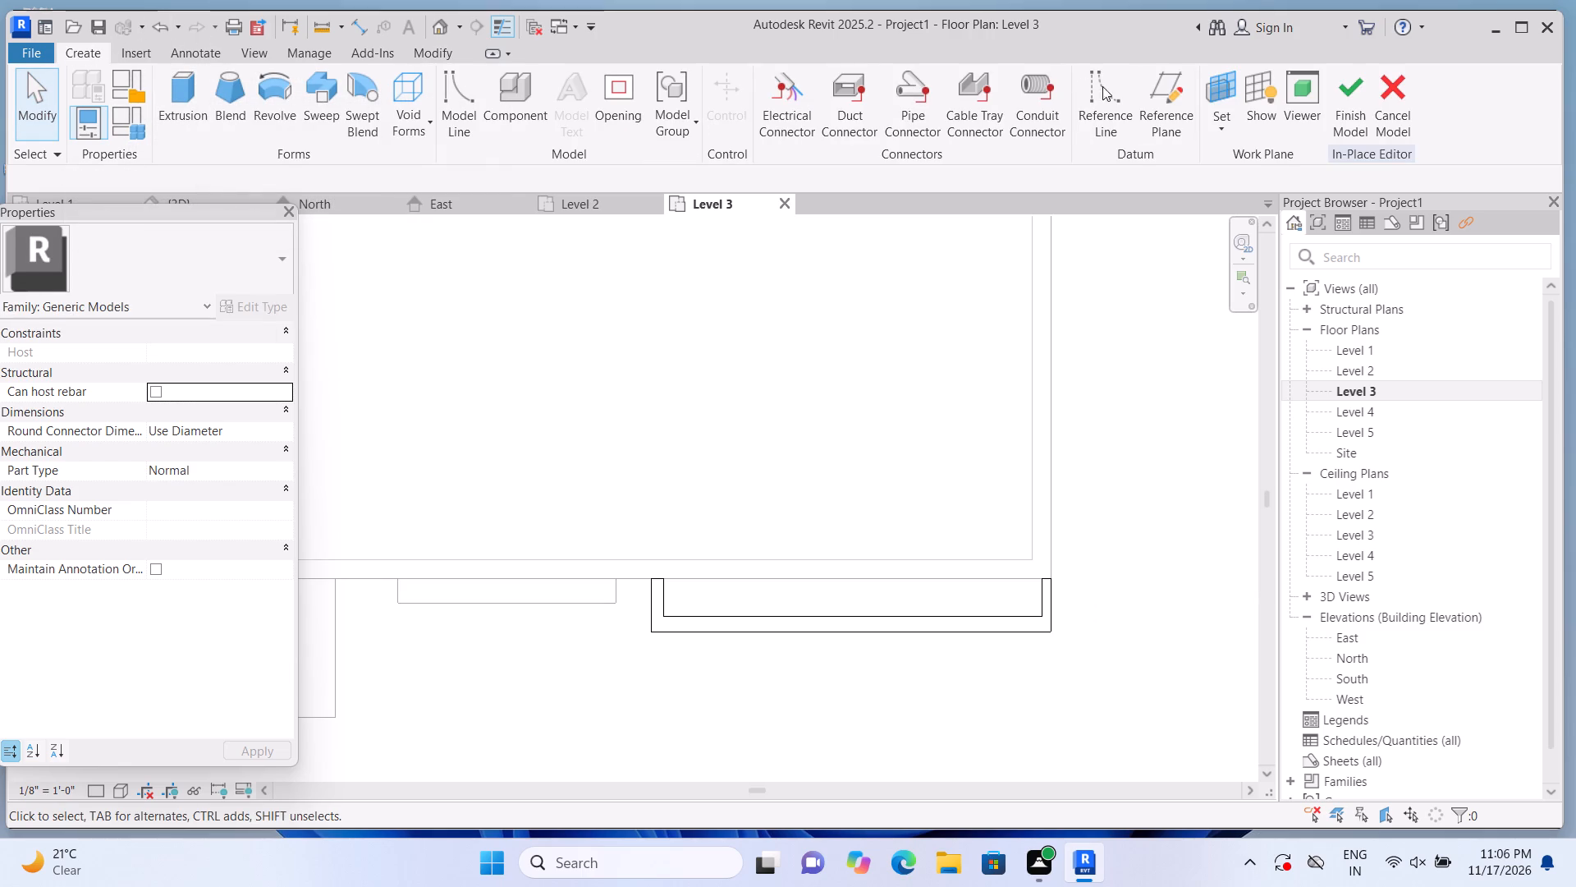
{"action": "left_click", "coordinate": [1367, 103]}
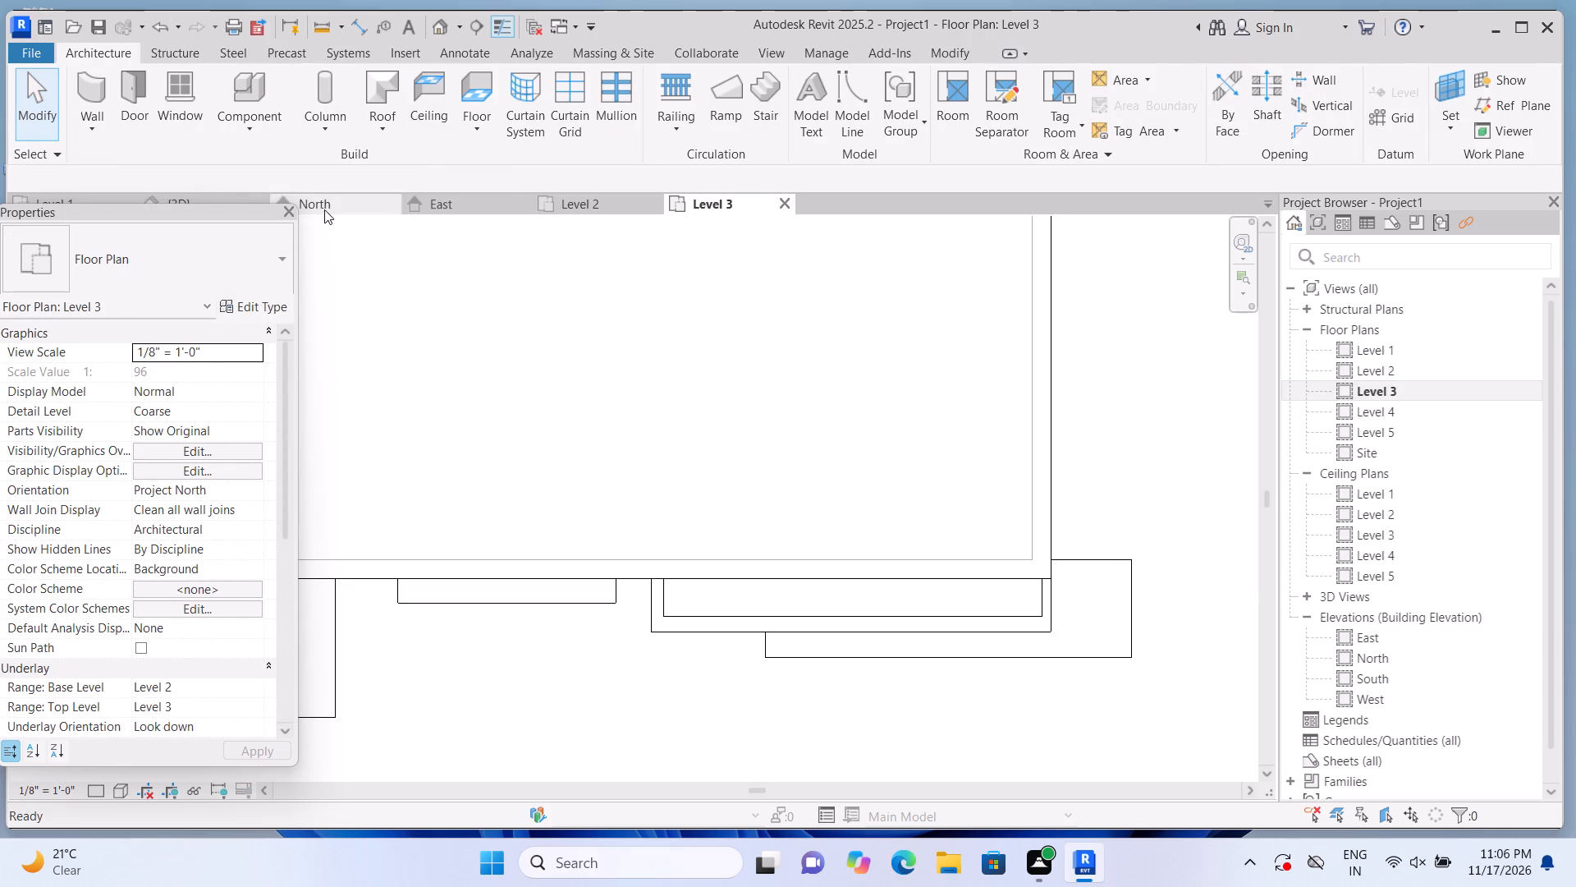
Draw a 9" basic wall 3' 6" long on Level 3, running back from inside the frame's left end across the front wall.
{"action": "left_click", "coordinate": [72, 85]}
{"action": "scroll", "coordinate": [113, 365], "scroll_direction": "up", "scroll_amount": 1}
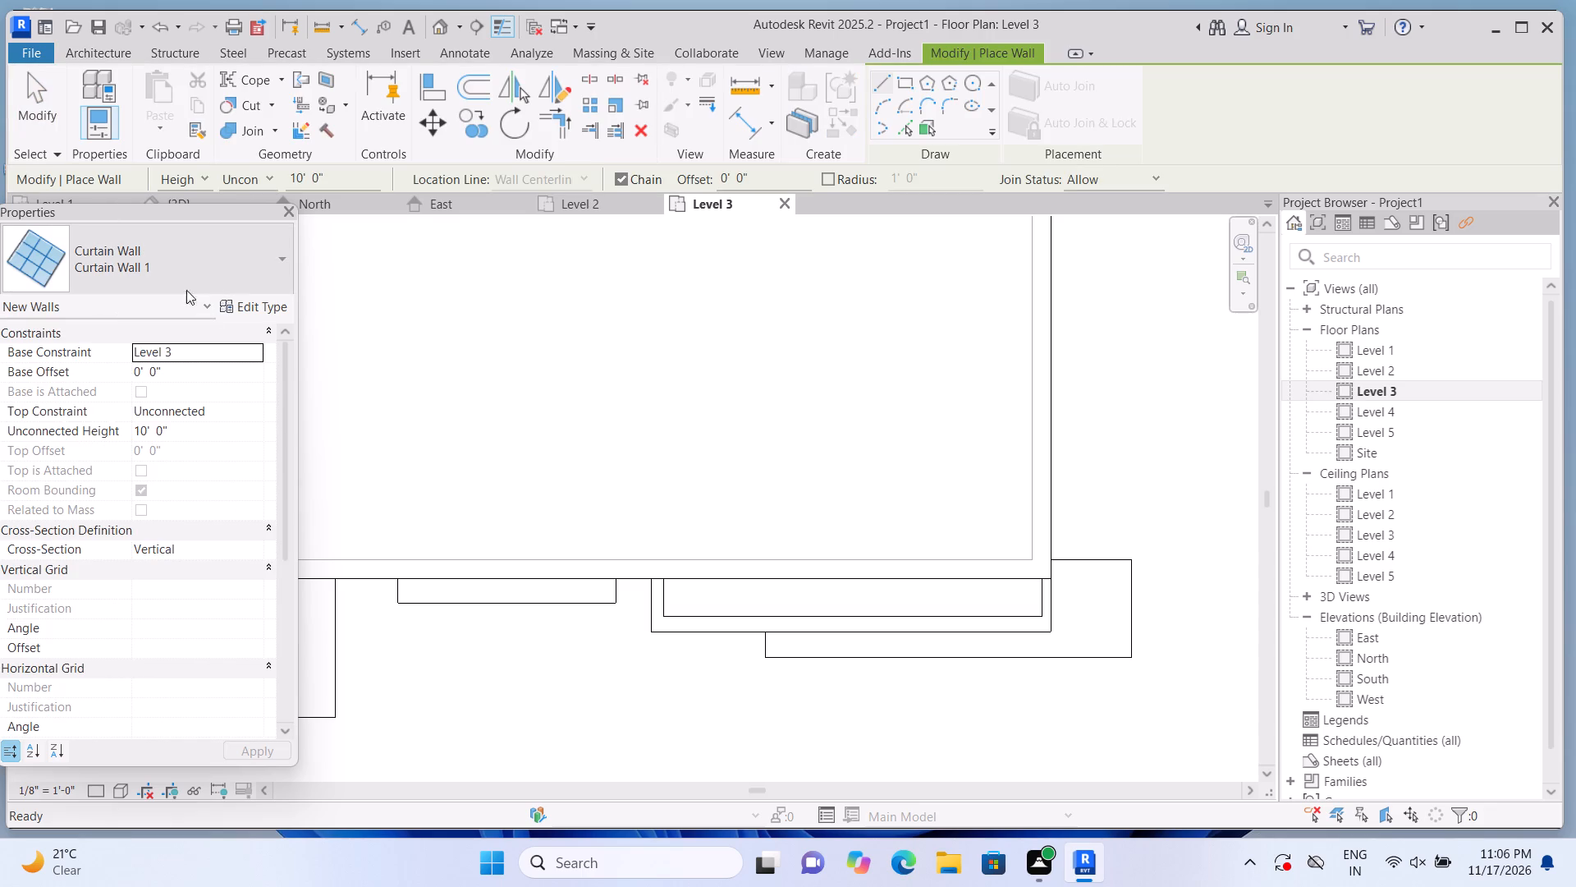
{"action": "left_click", "coordinate": [254, 264]}
{"action": "scroll", "coordinate": [151, 489], "scroll_direction": "up", "scroll_amount": 10}
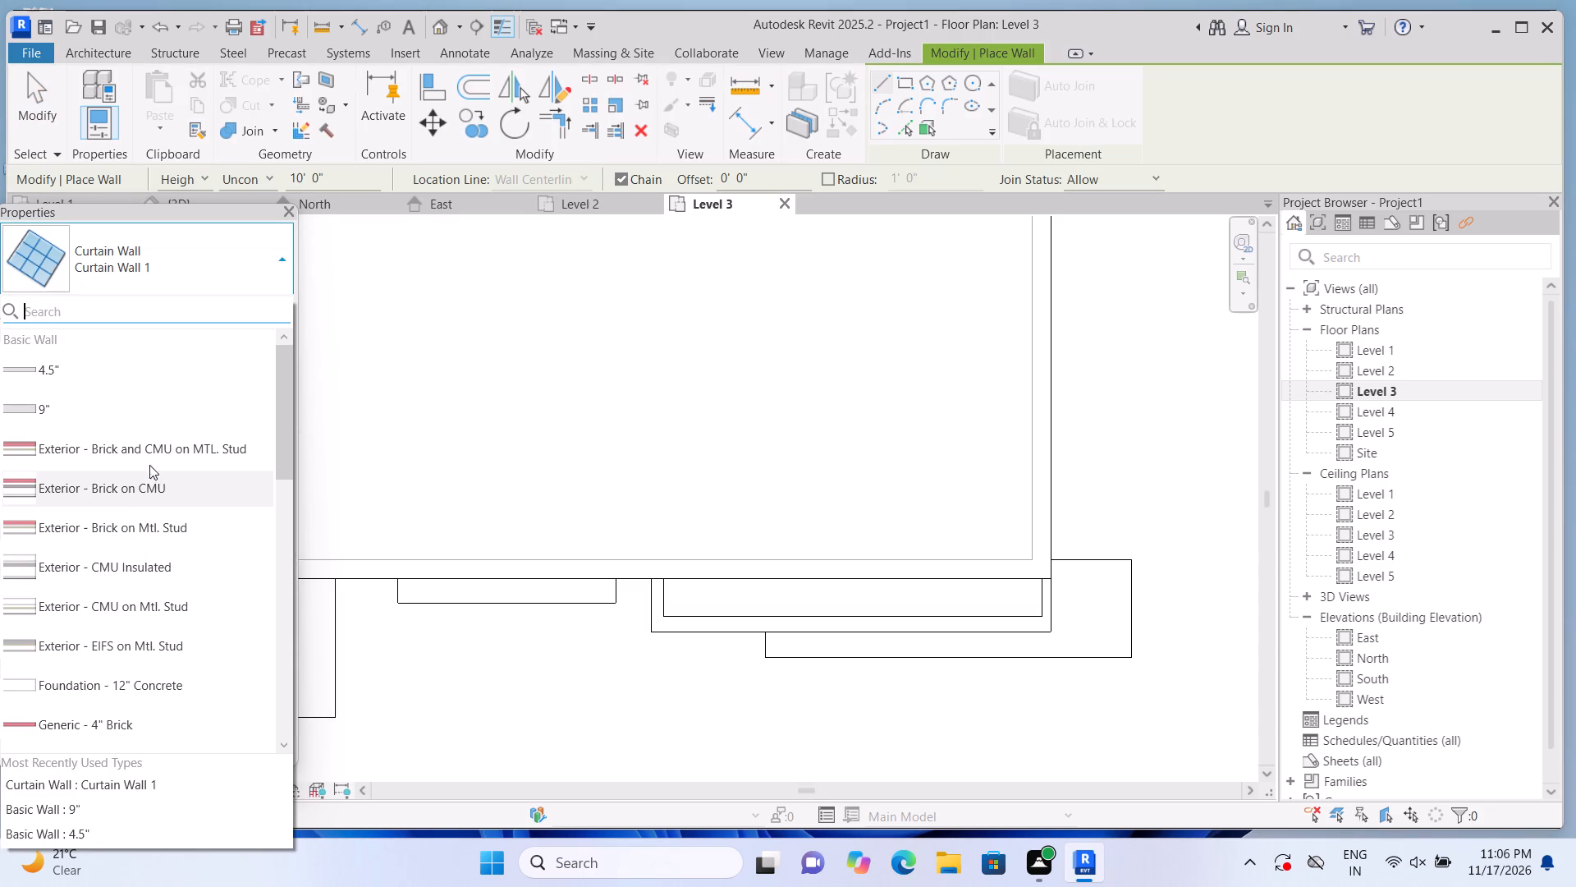
{"action": "left_click", "coordinate": [149, 417]}
{"action": "scroll", "coordinate": [684, 613], "scroll_direction": "up", "scroll_amount": 1}
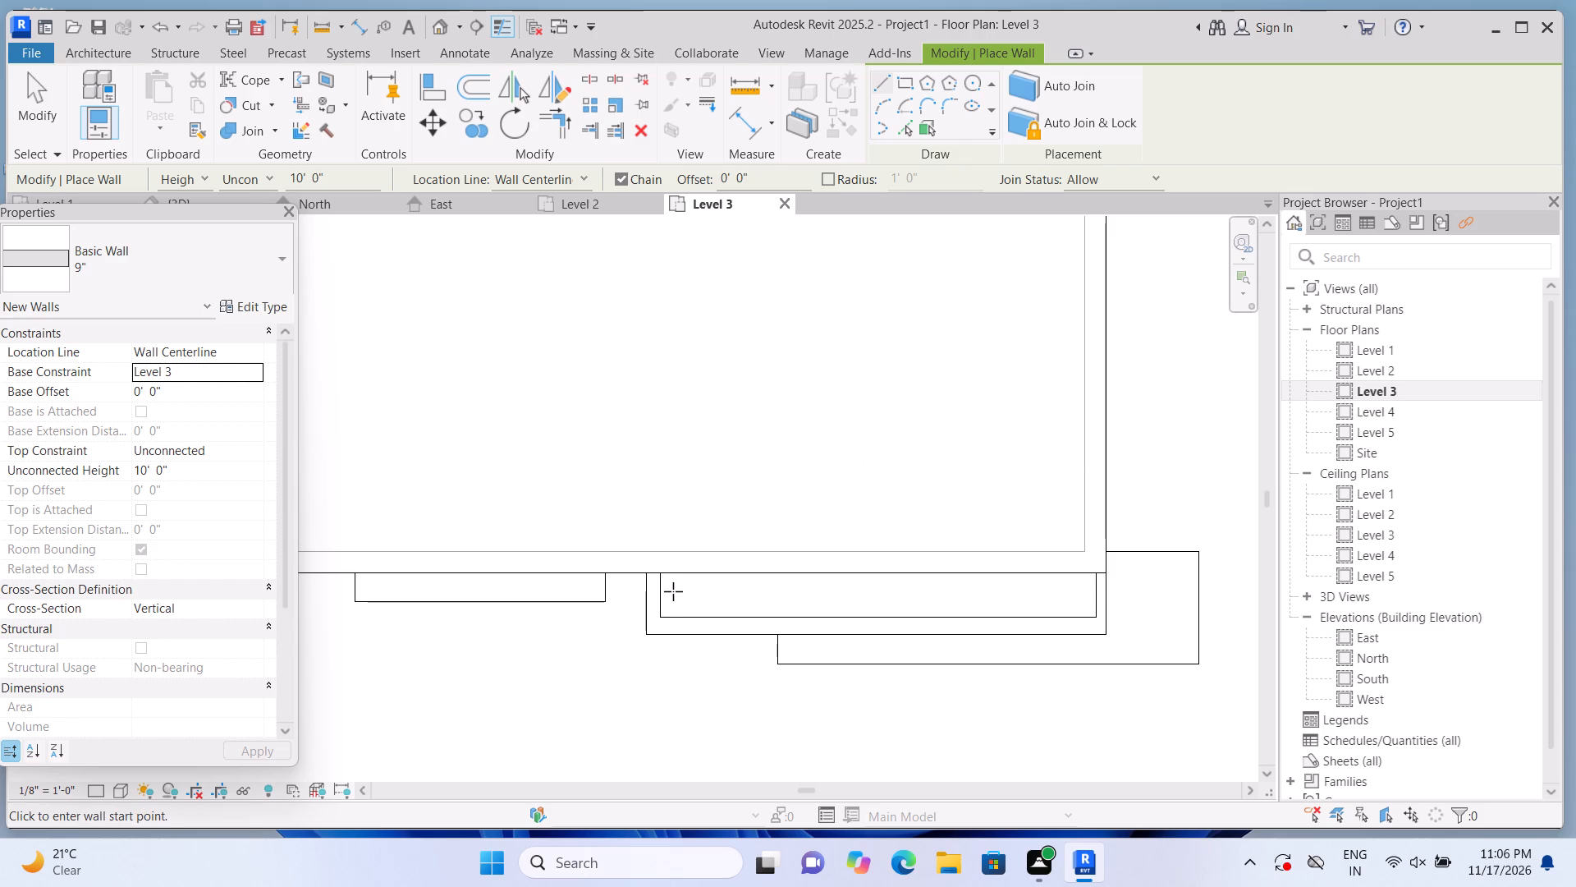
{"action": "left_click", "coordinate": [673, 591]}
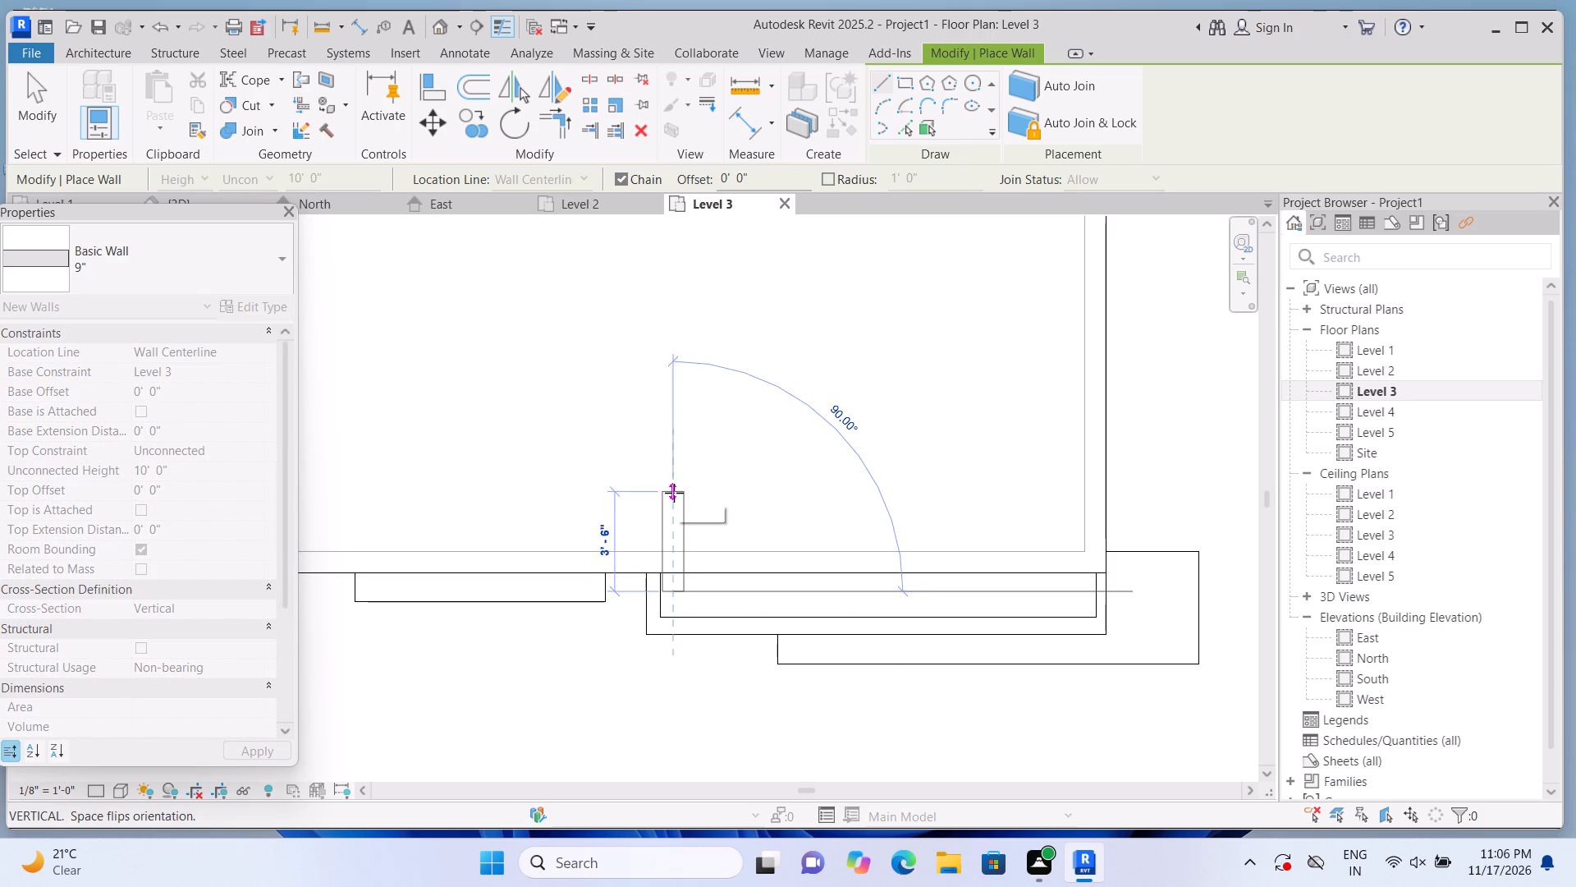
{"action": "left_click", "coordinate": [674, 493]}
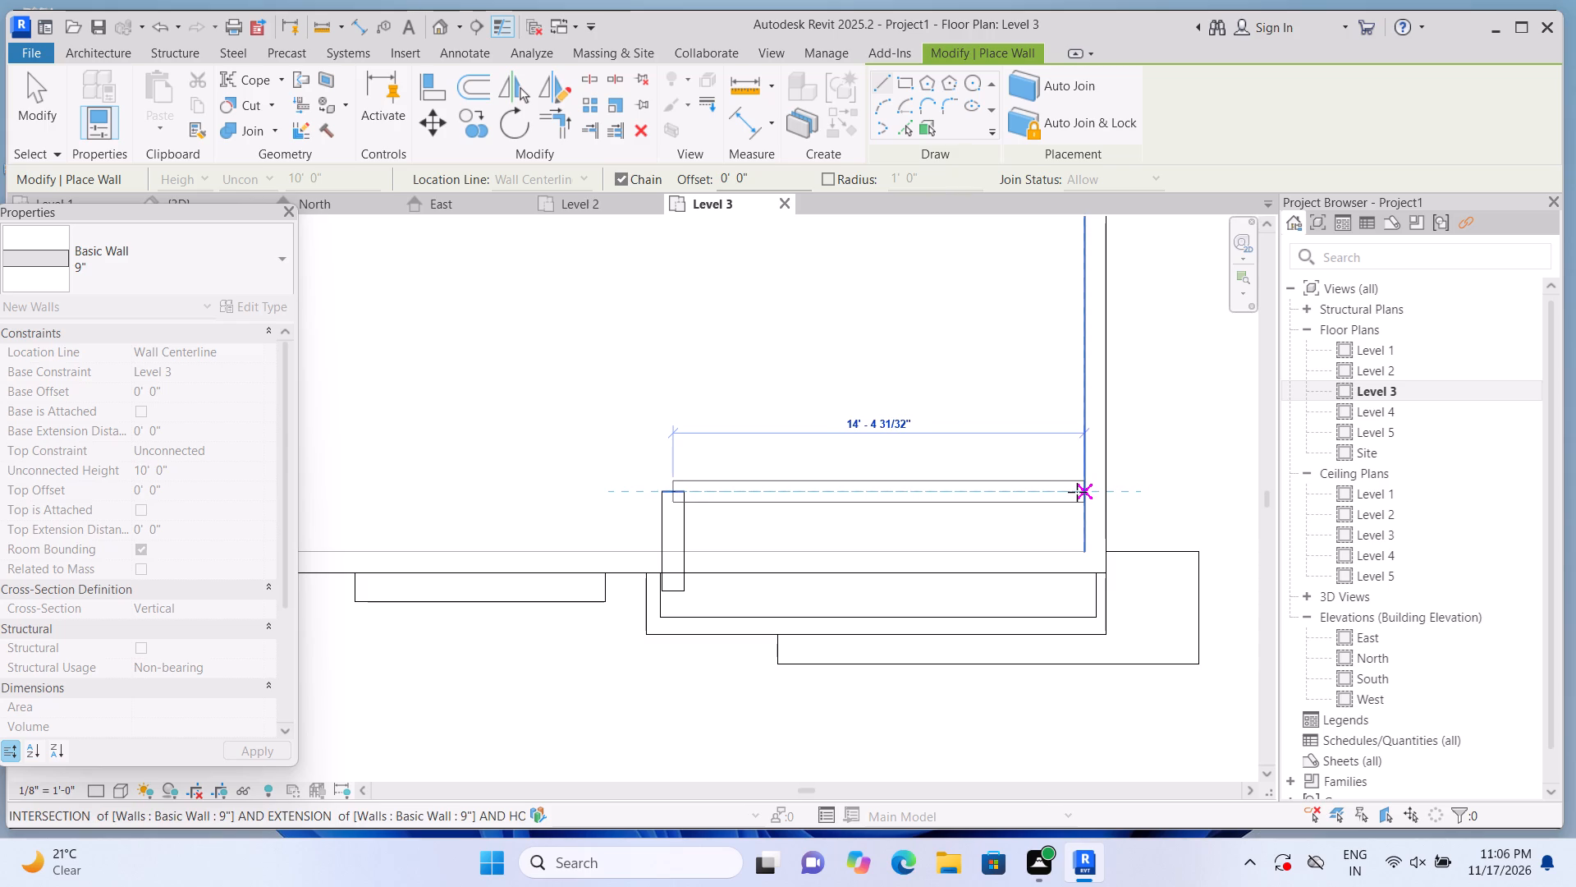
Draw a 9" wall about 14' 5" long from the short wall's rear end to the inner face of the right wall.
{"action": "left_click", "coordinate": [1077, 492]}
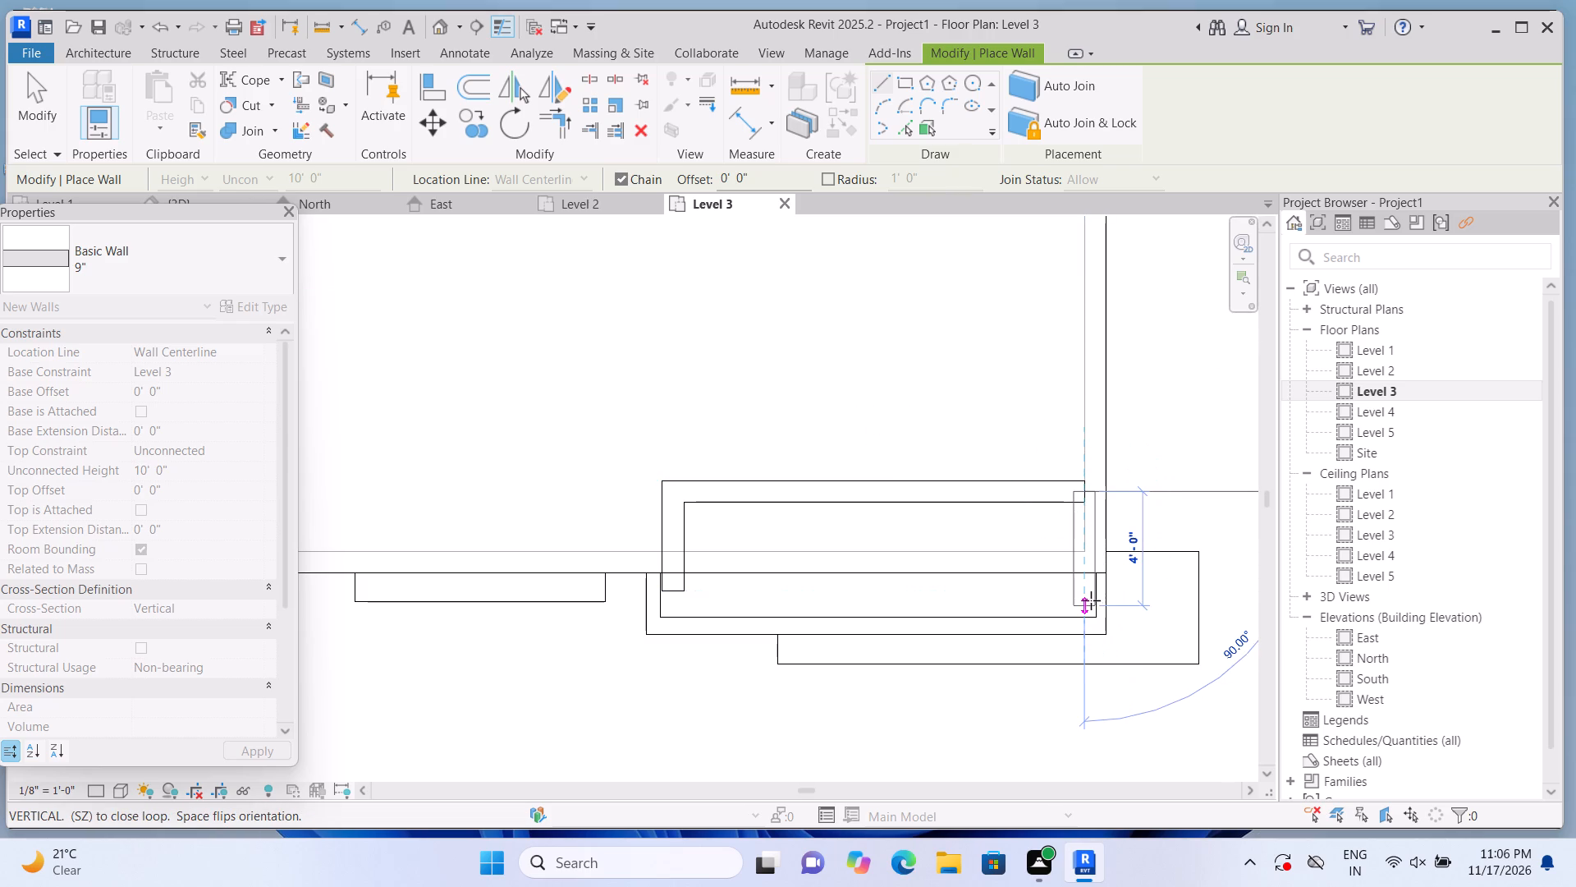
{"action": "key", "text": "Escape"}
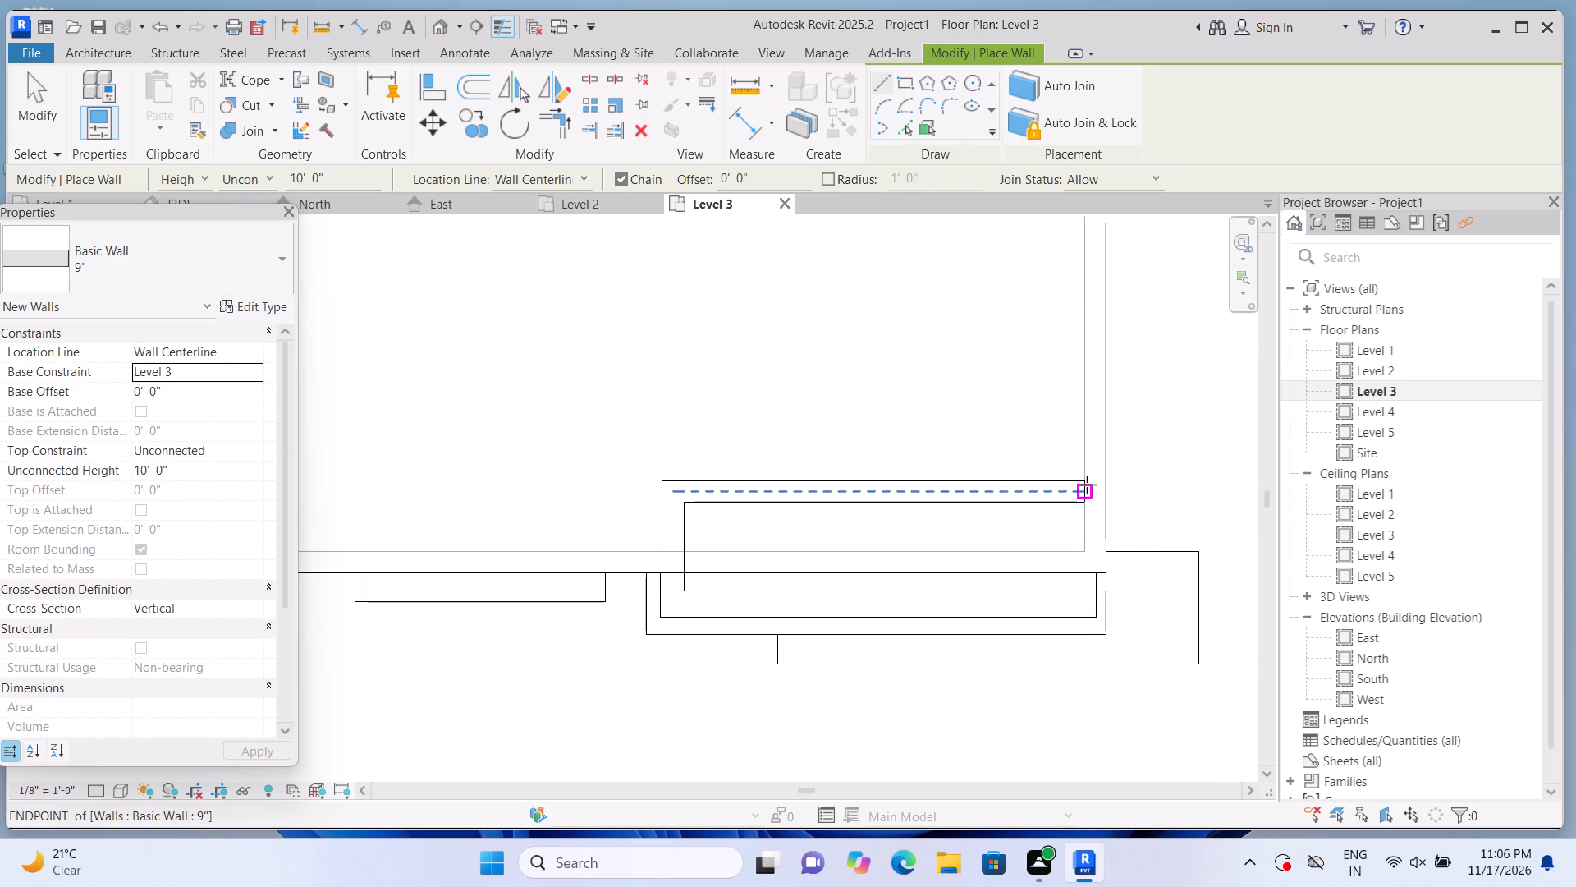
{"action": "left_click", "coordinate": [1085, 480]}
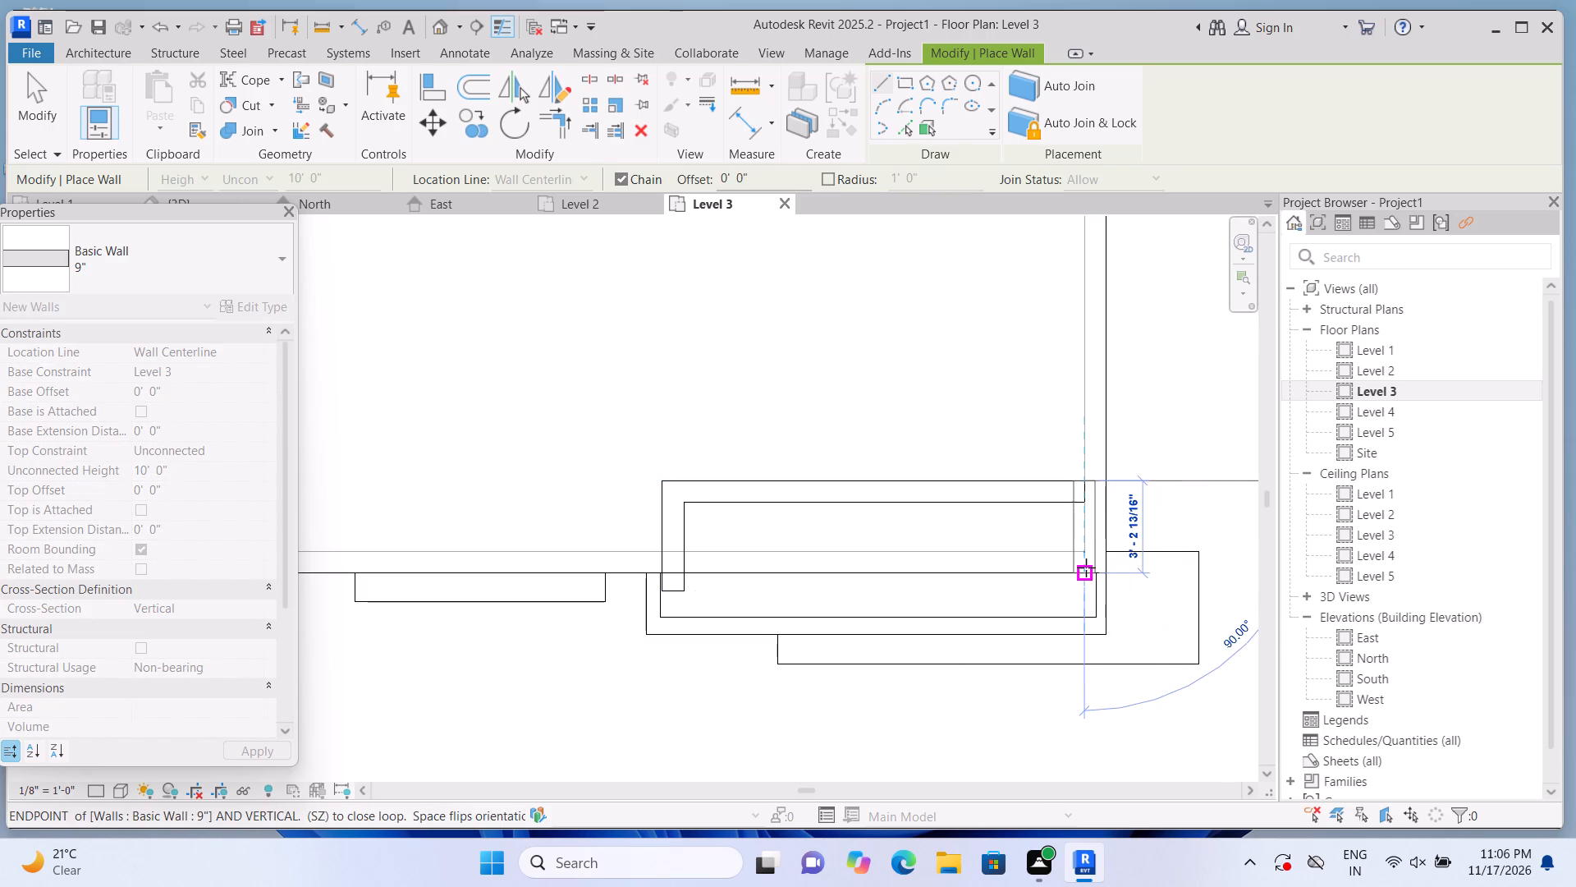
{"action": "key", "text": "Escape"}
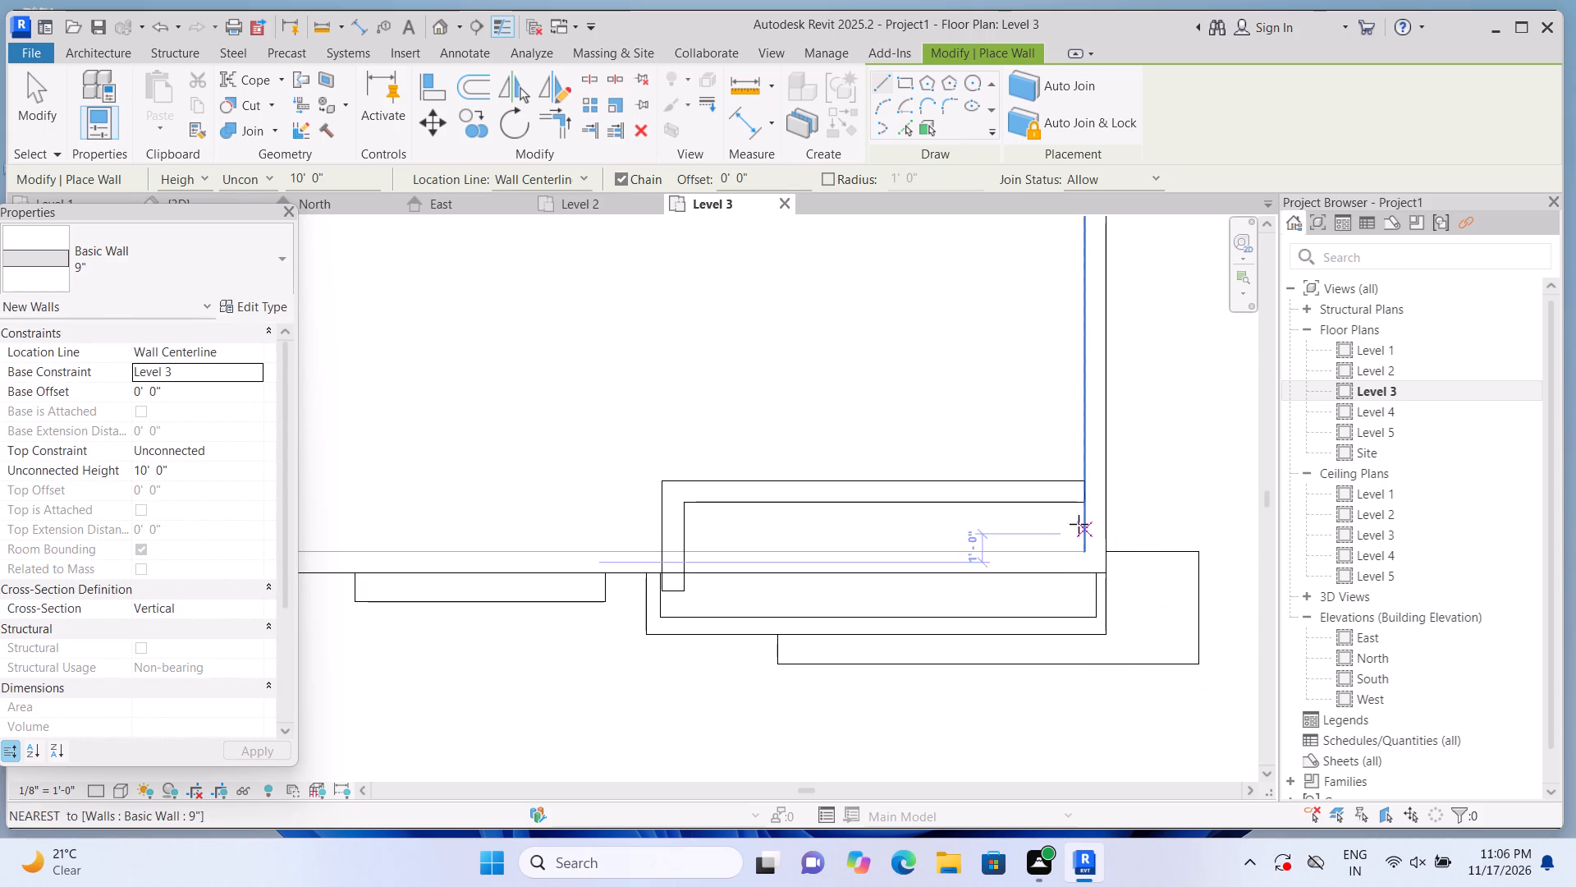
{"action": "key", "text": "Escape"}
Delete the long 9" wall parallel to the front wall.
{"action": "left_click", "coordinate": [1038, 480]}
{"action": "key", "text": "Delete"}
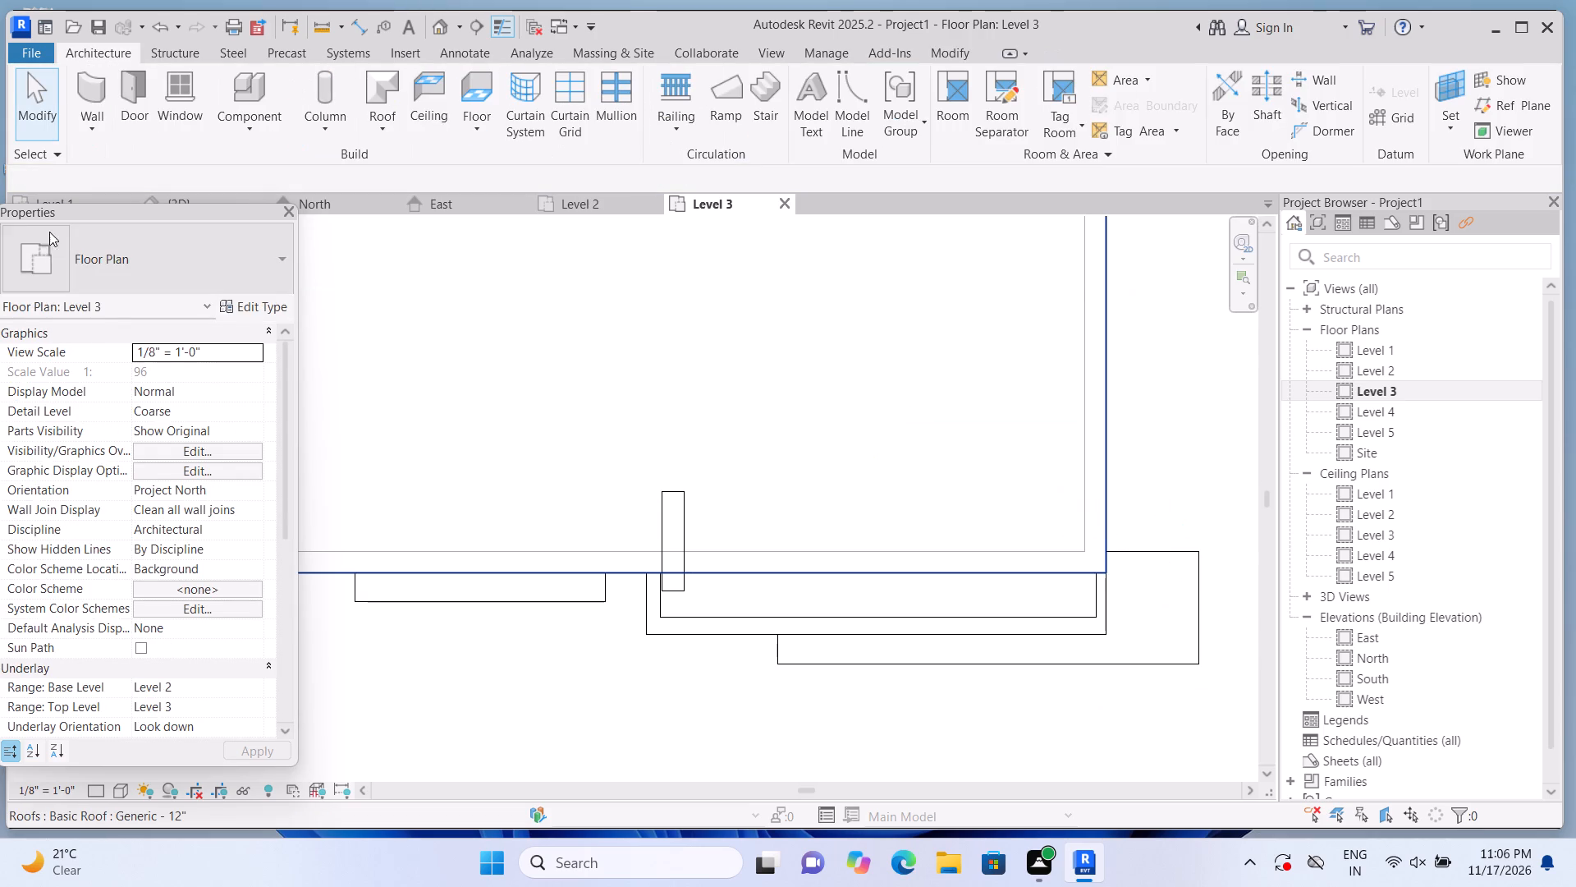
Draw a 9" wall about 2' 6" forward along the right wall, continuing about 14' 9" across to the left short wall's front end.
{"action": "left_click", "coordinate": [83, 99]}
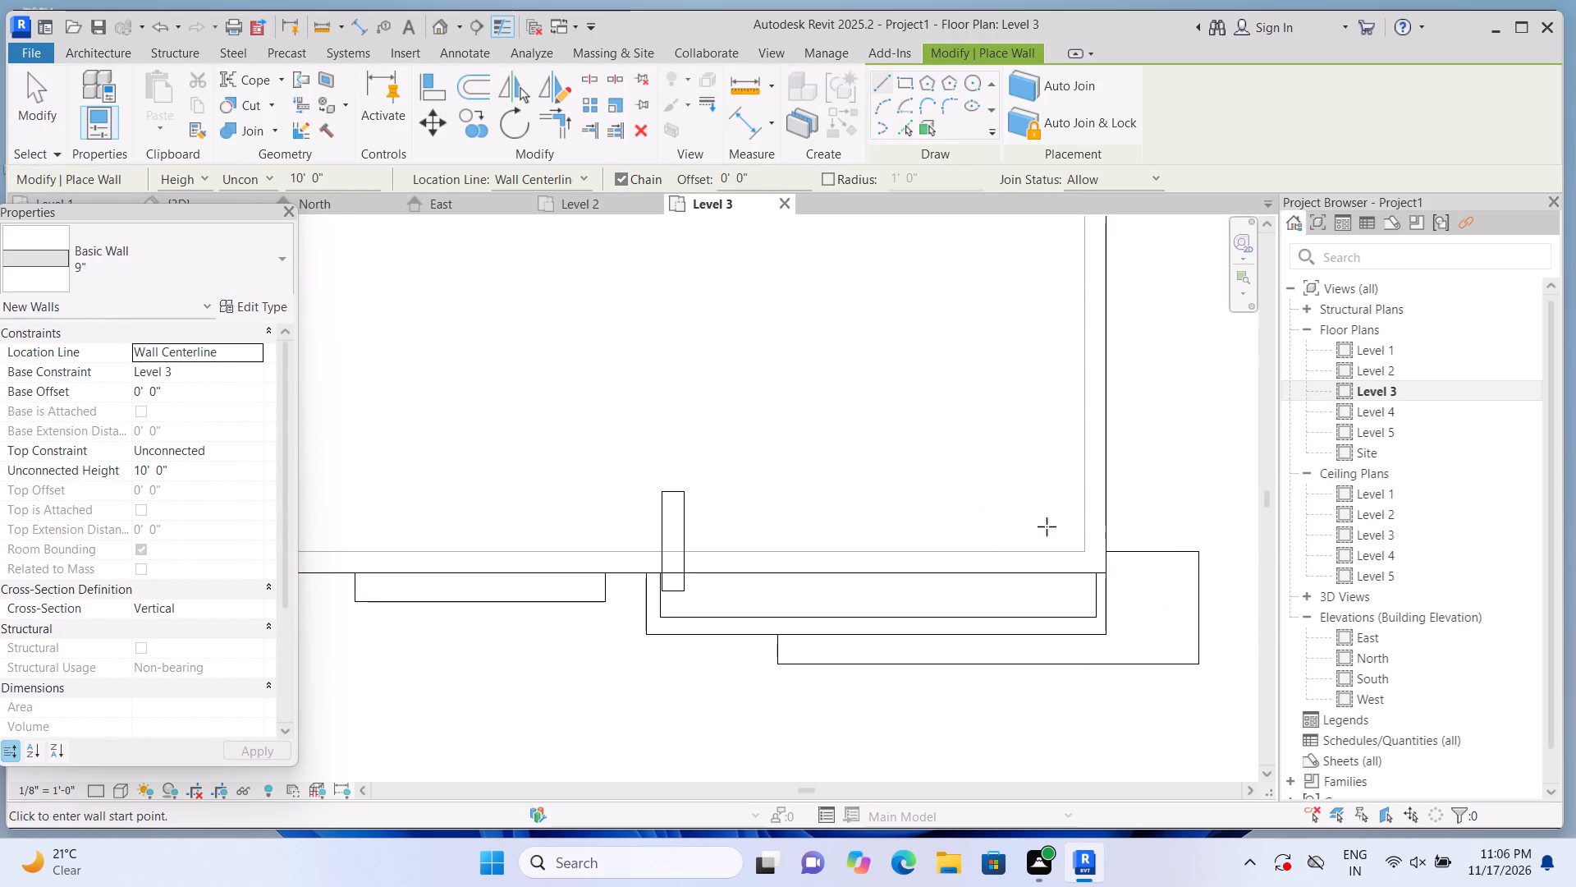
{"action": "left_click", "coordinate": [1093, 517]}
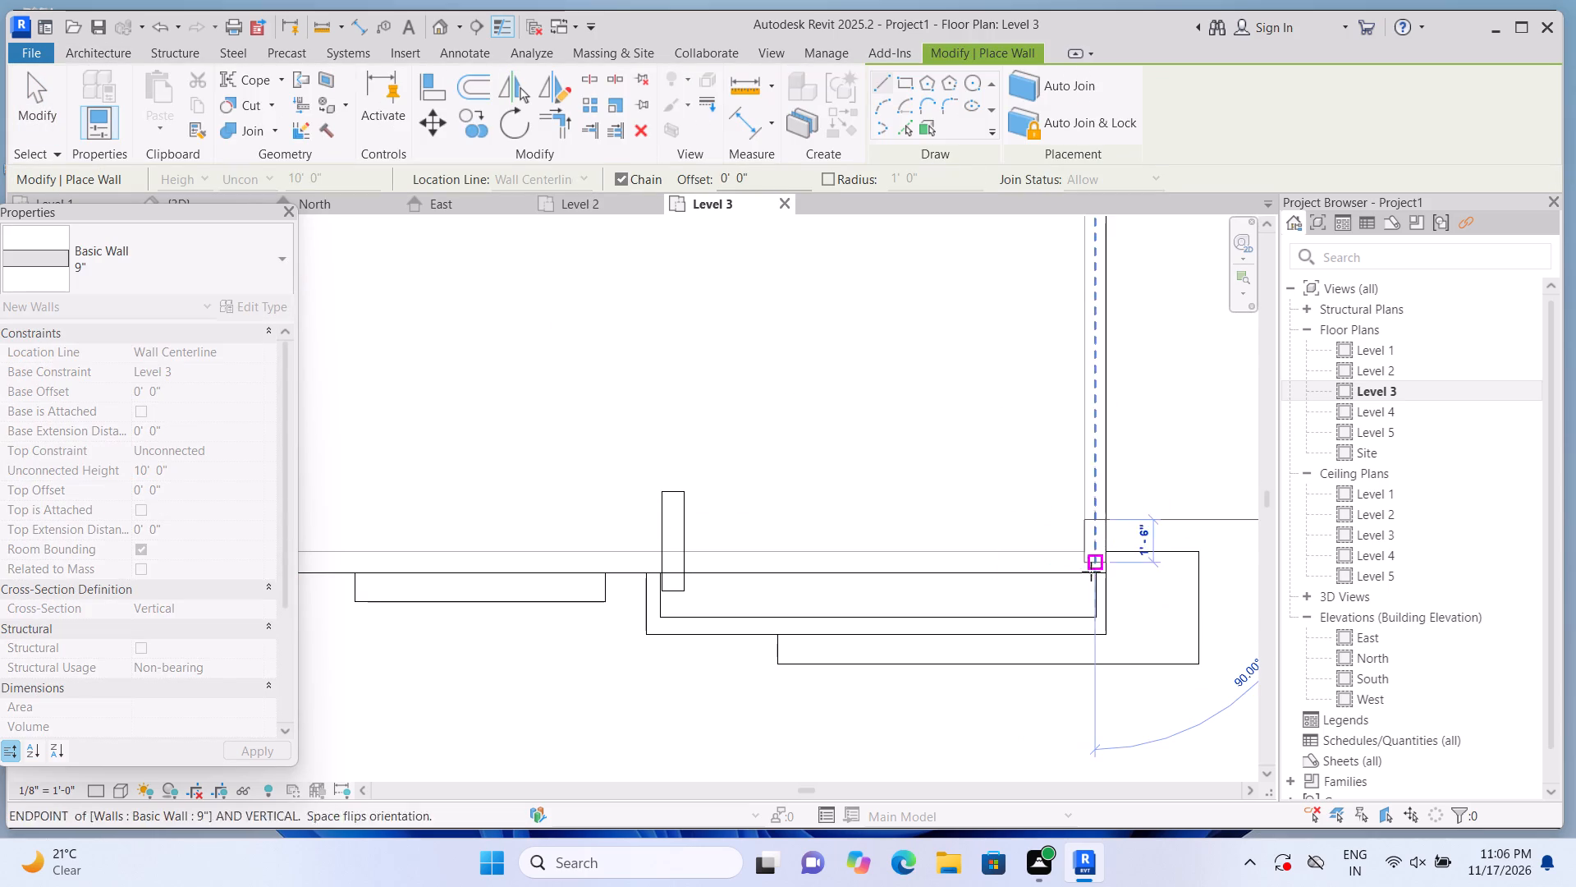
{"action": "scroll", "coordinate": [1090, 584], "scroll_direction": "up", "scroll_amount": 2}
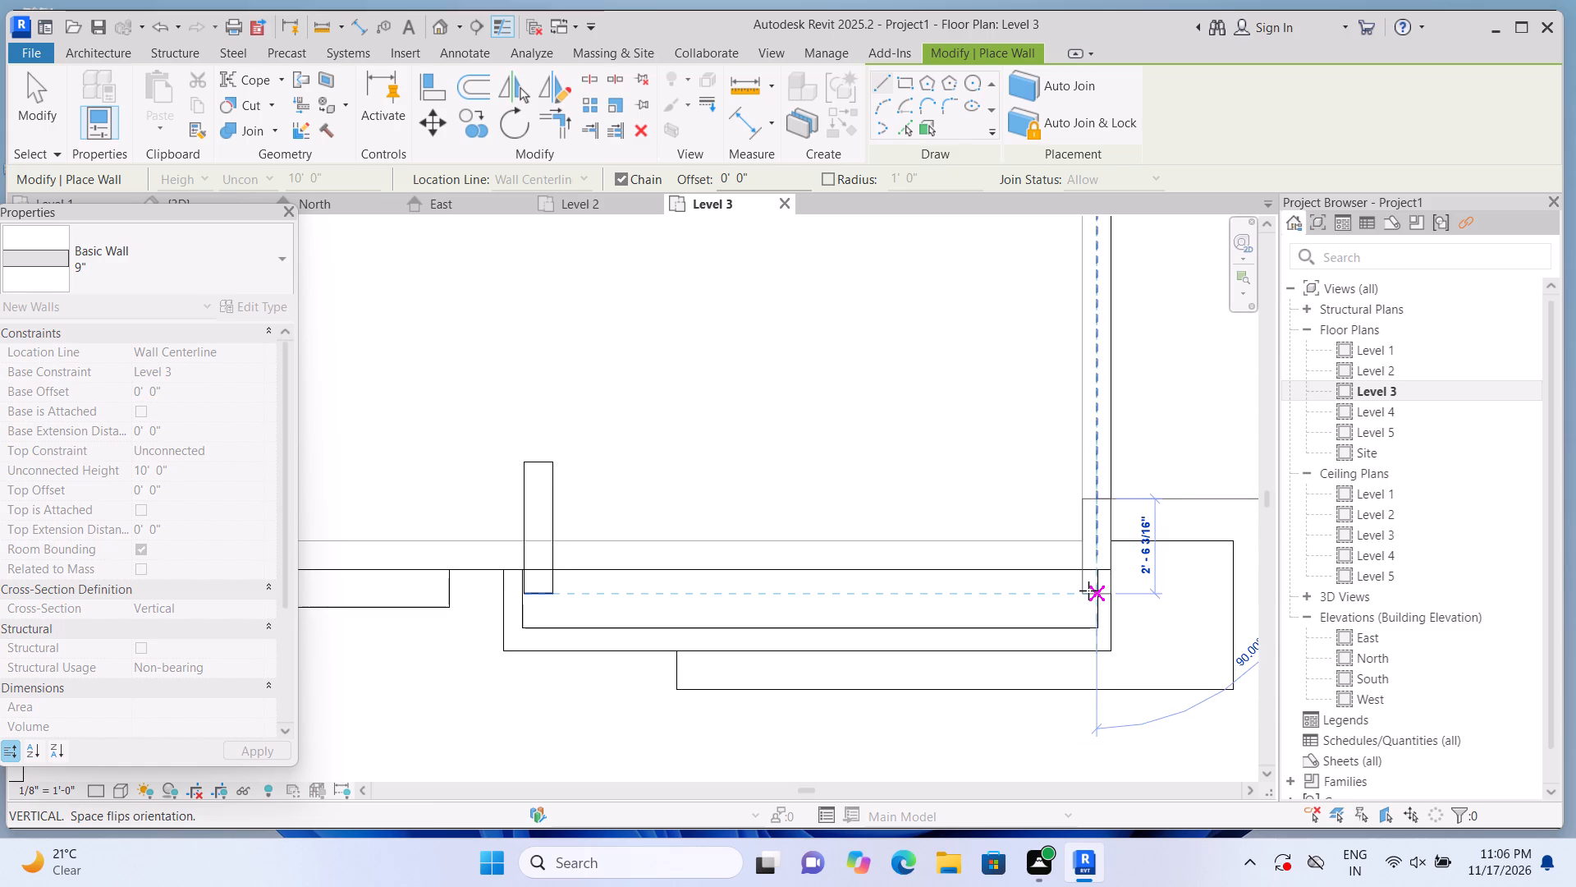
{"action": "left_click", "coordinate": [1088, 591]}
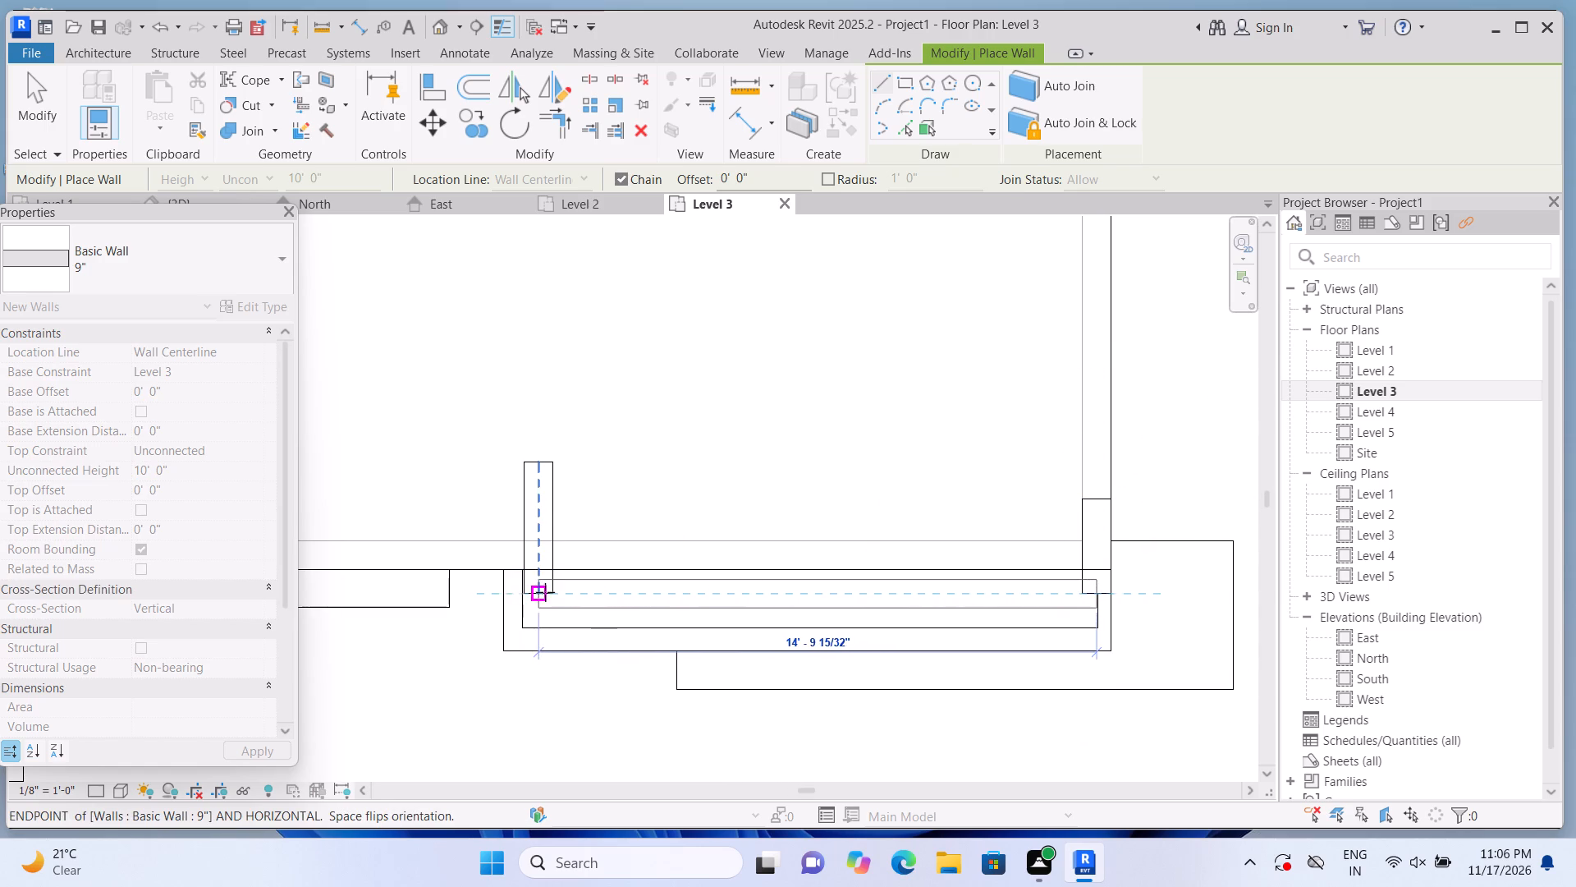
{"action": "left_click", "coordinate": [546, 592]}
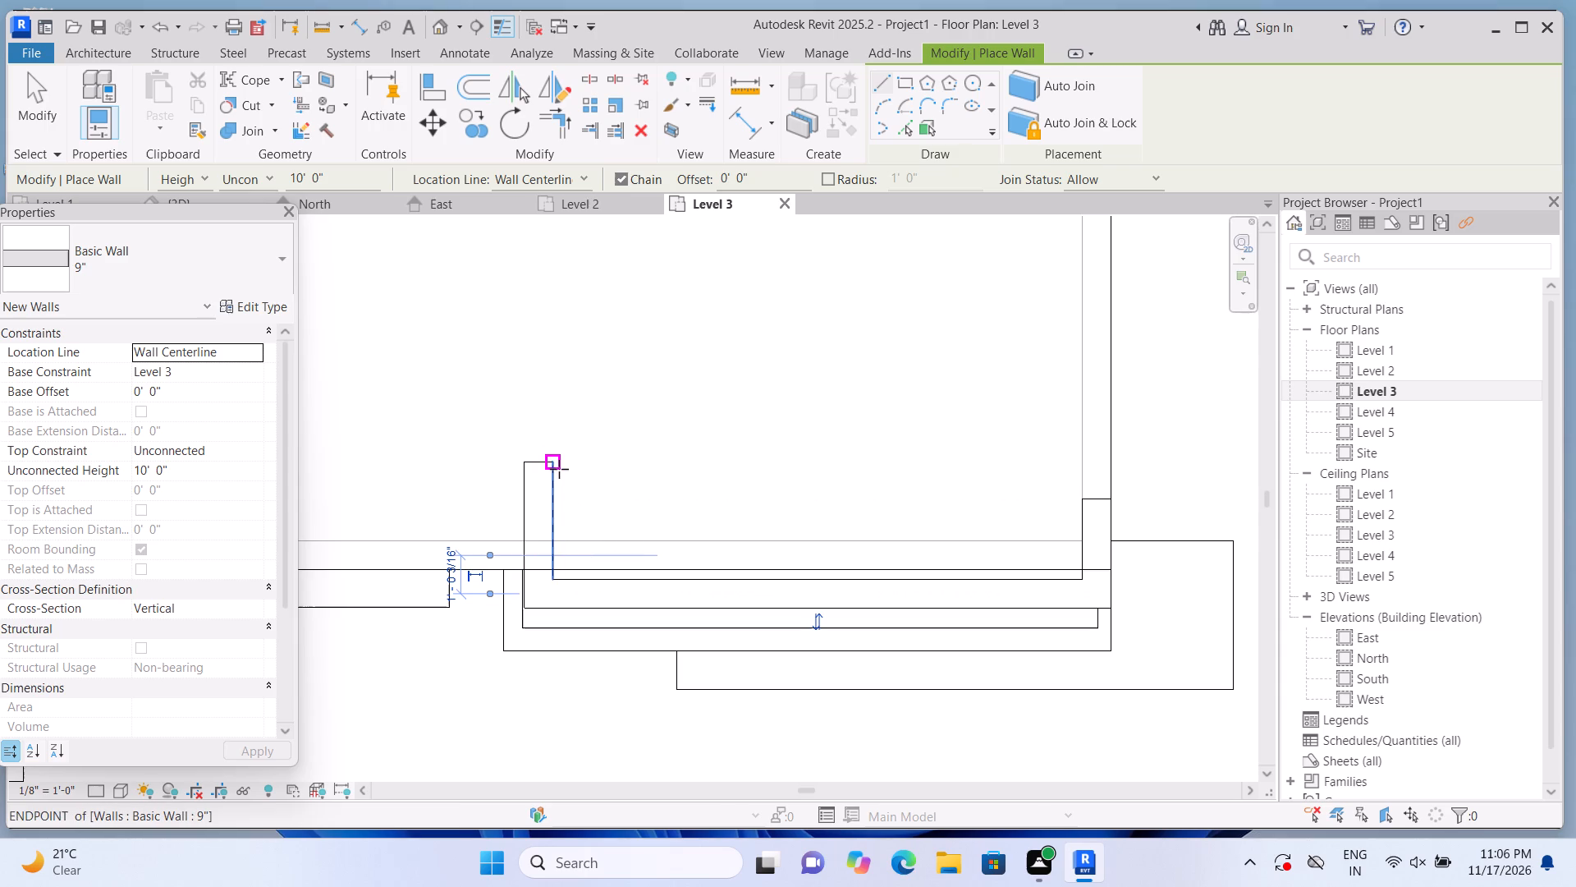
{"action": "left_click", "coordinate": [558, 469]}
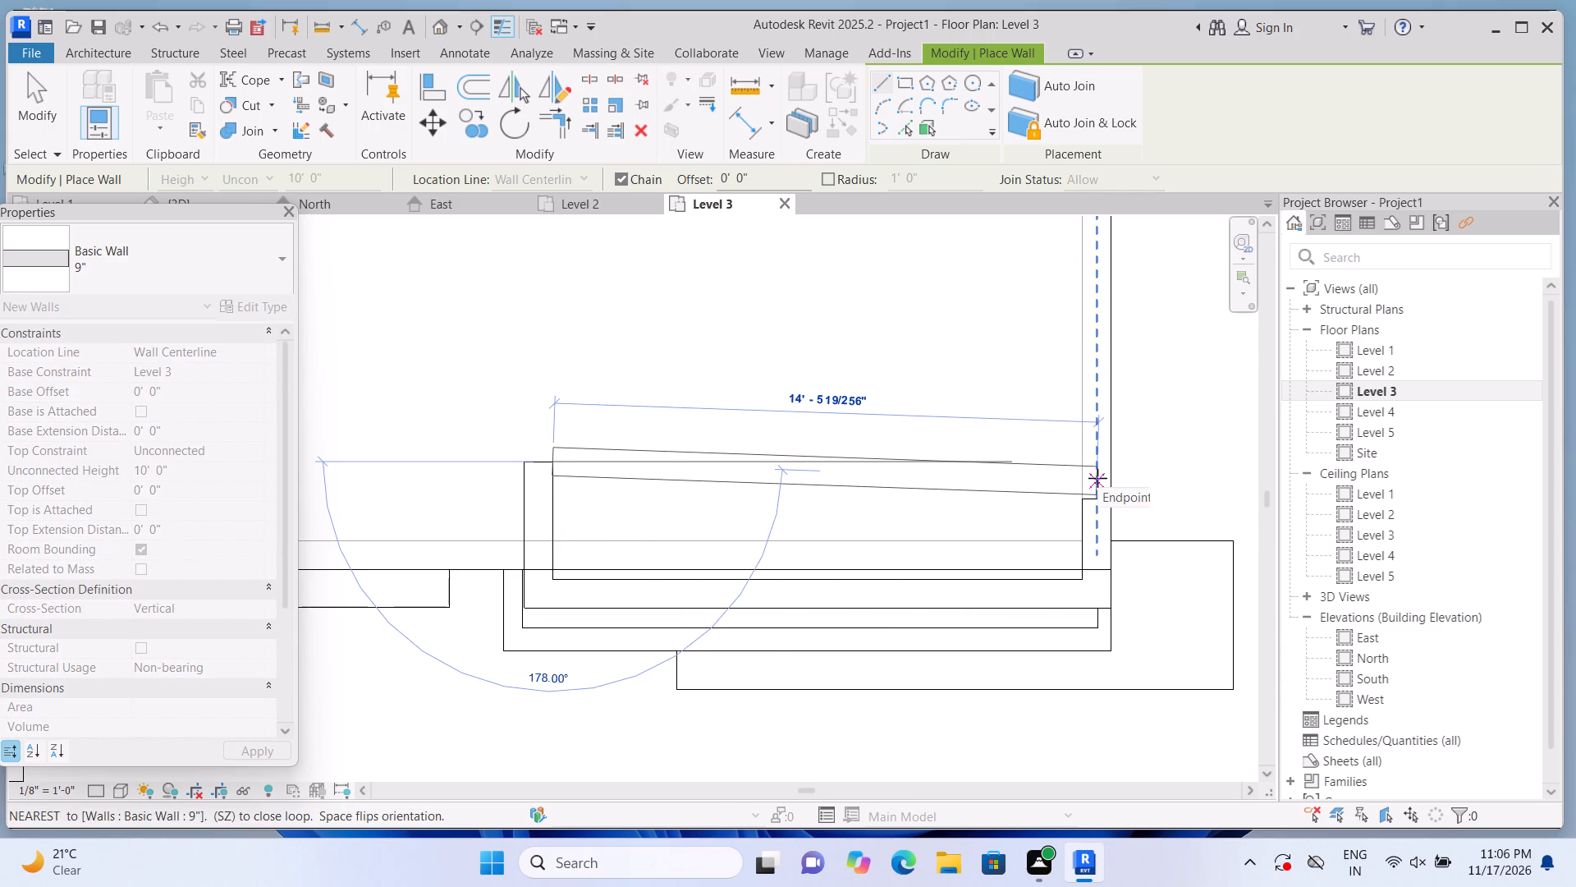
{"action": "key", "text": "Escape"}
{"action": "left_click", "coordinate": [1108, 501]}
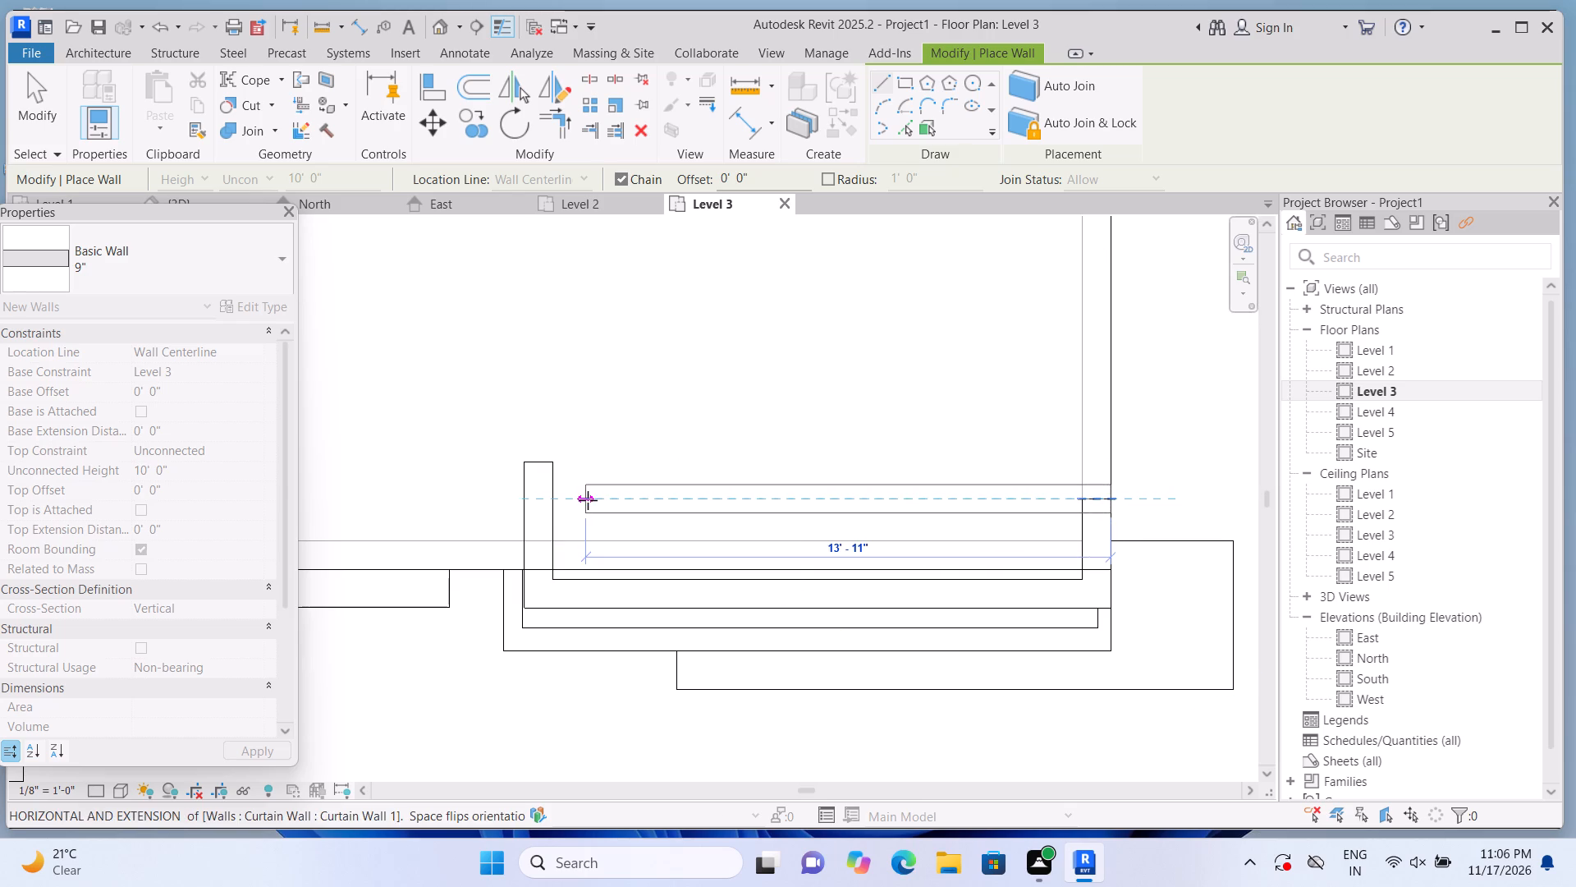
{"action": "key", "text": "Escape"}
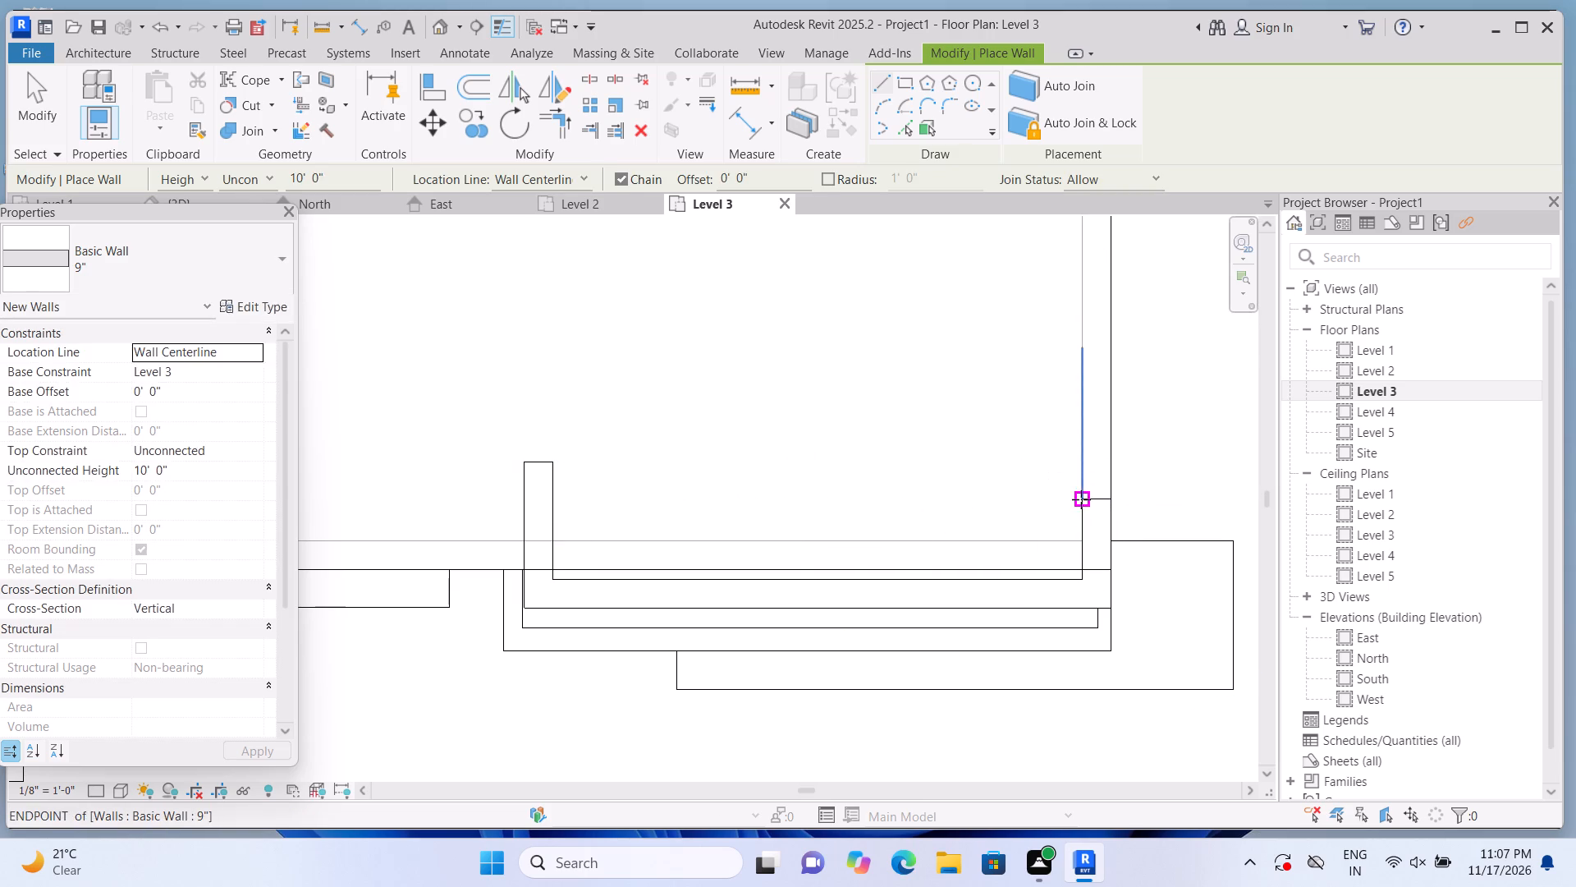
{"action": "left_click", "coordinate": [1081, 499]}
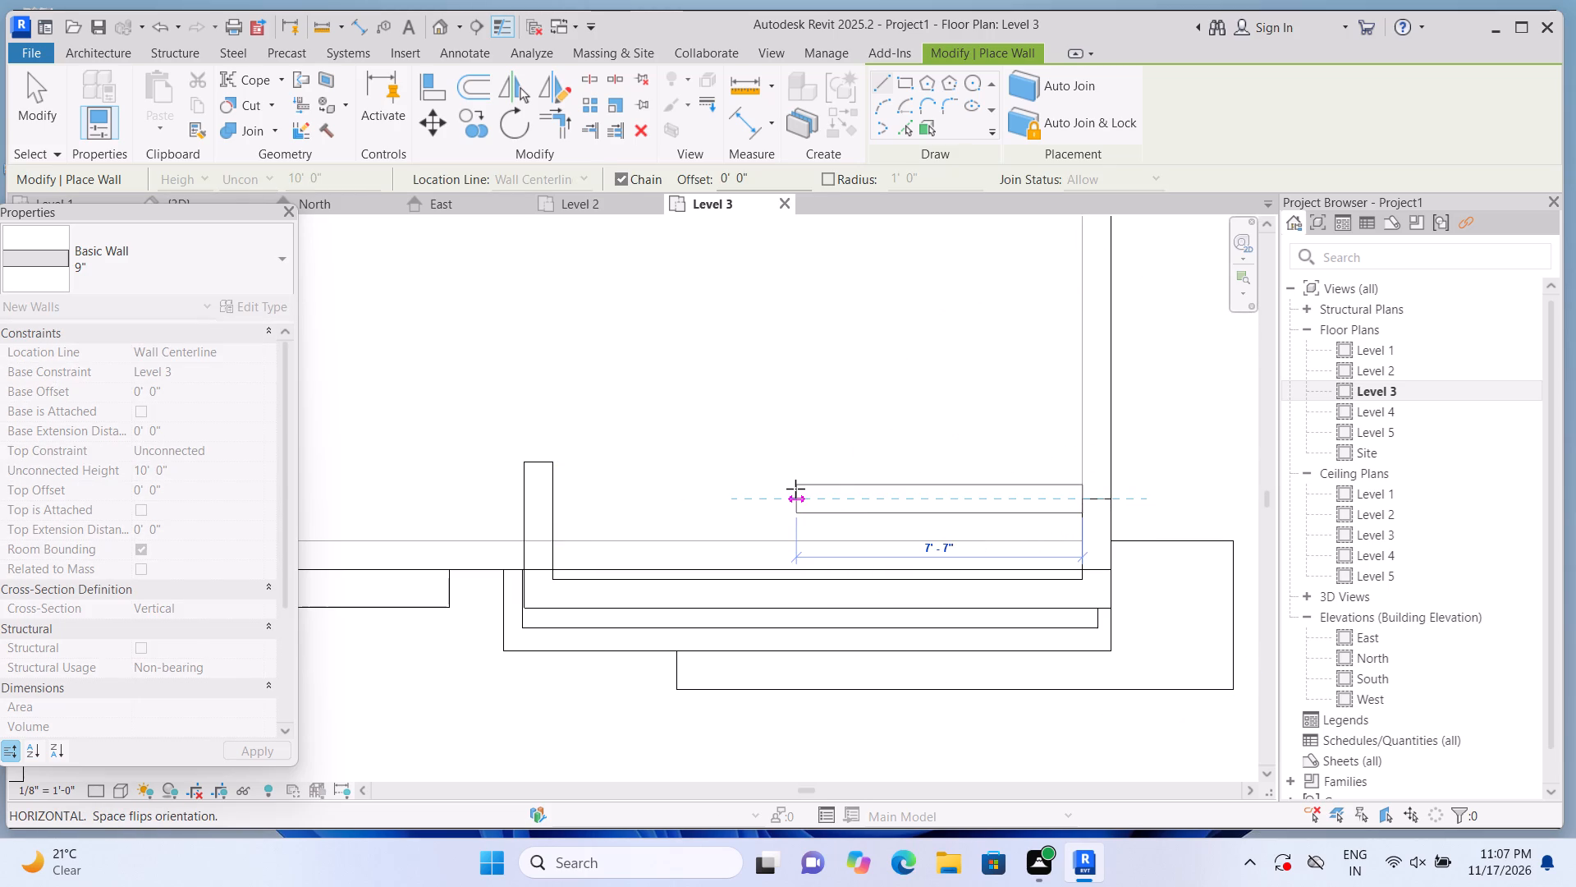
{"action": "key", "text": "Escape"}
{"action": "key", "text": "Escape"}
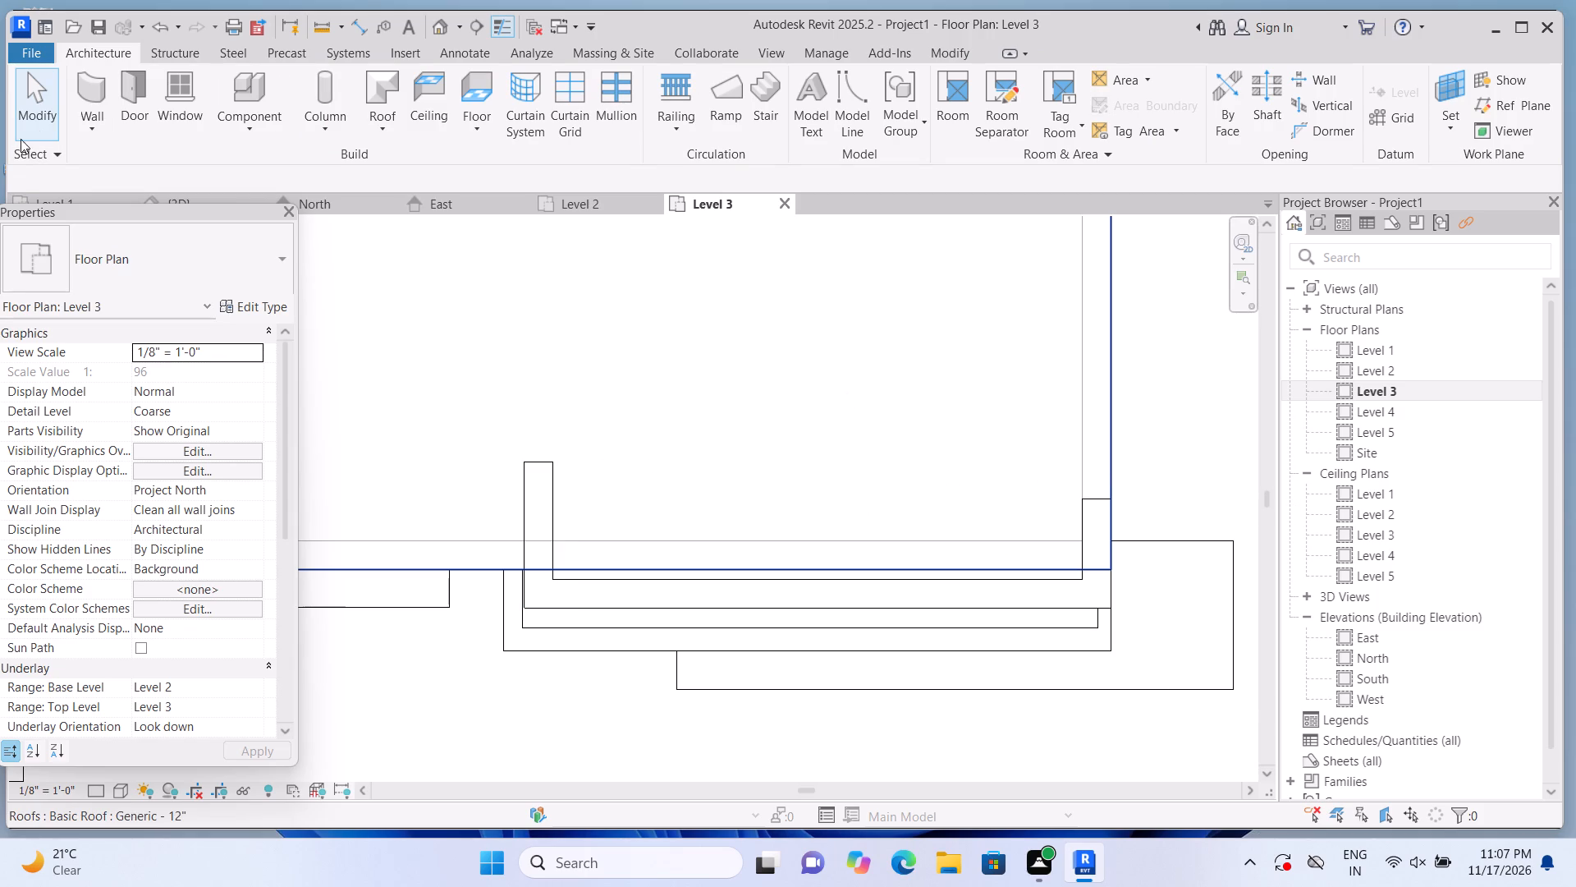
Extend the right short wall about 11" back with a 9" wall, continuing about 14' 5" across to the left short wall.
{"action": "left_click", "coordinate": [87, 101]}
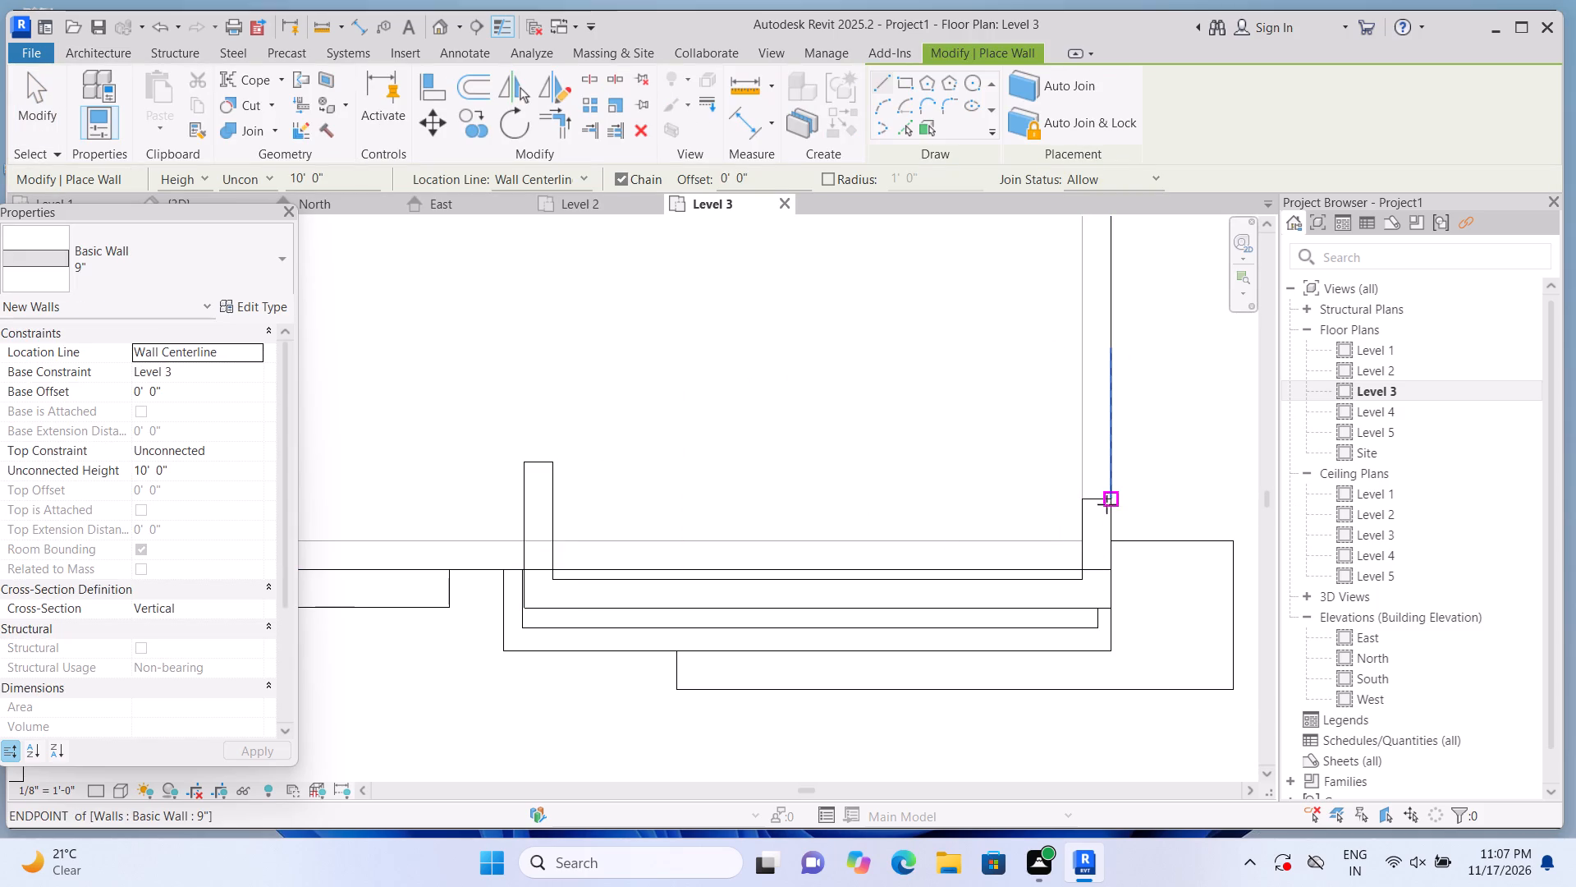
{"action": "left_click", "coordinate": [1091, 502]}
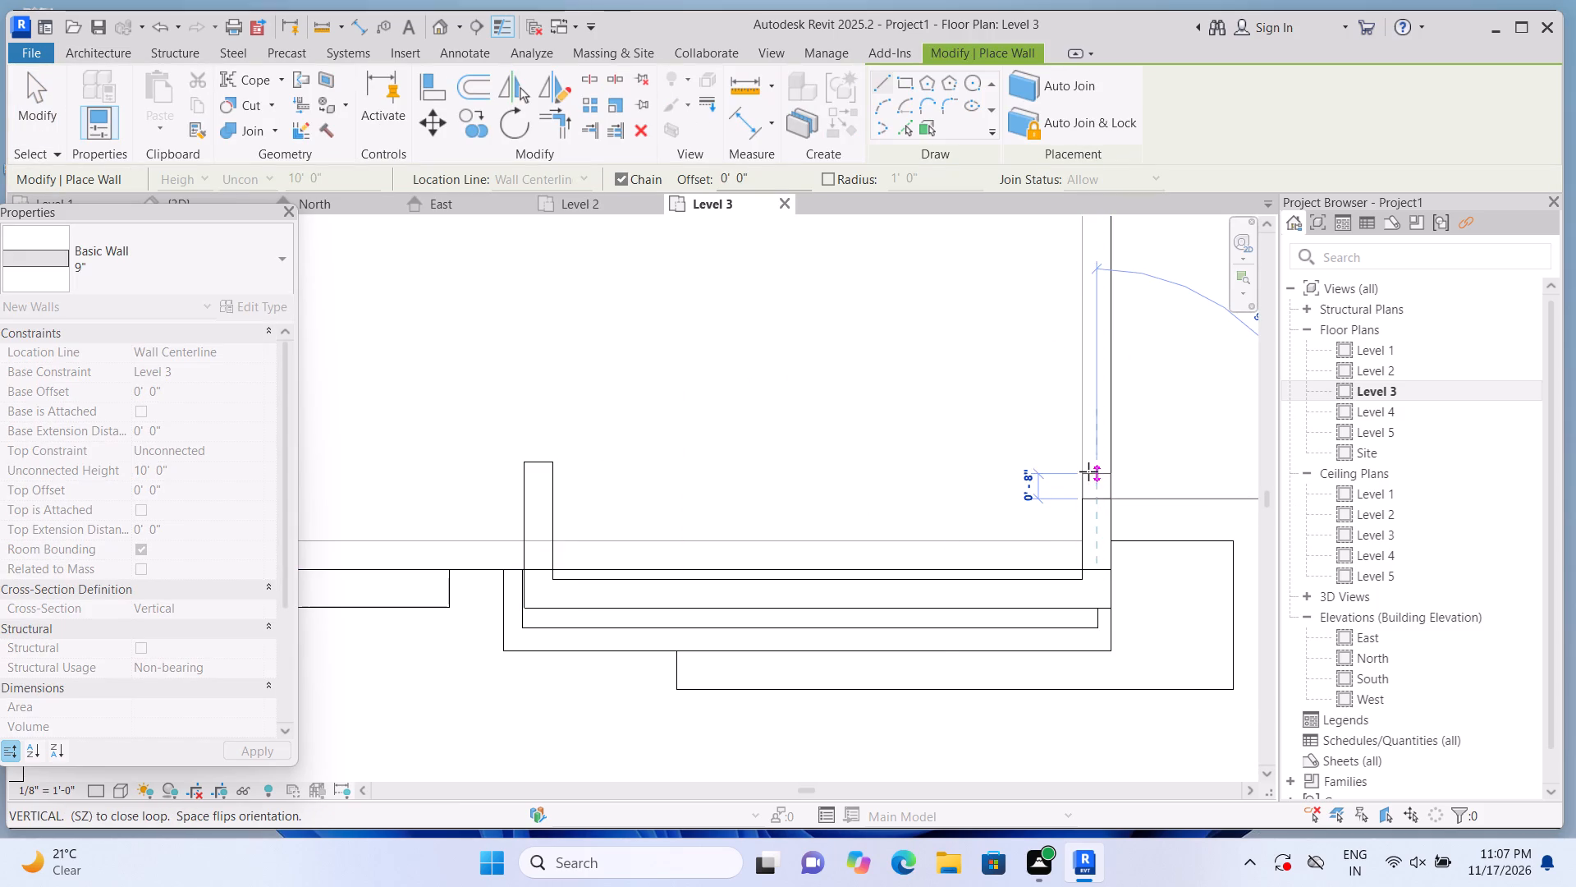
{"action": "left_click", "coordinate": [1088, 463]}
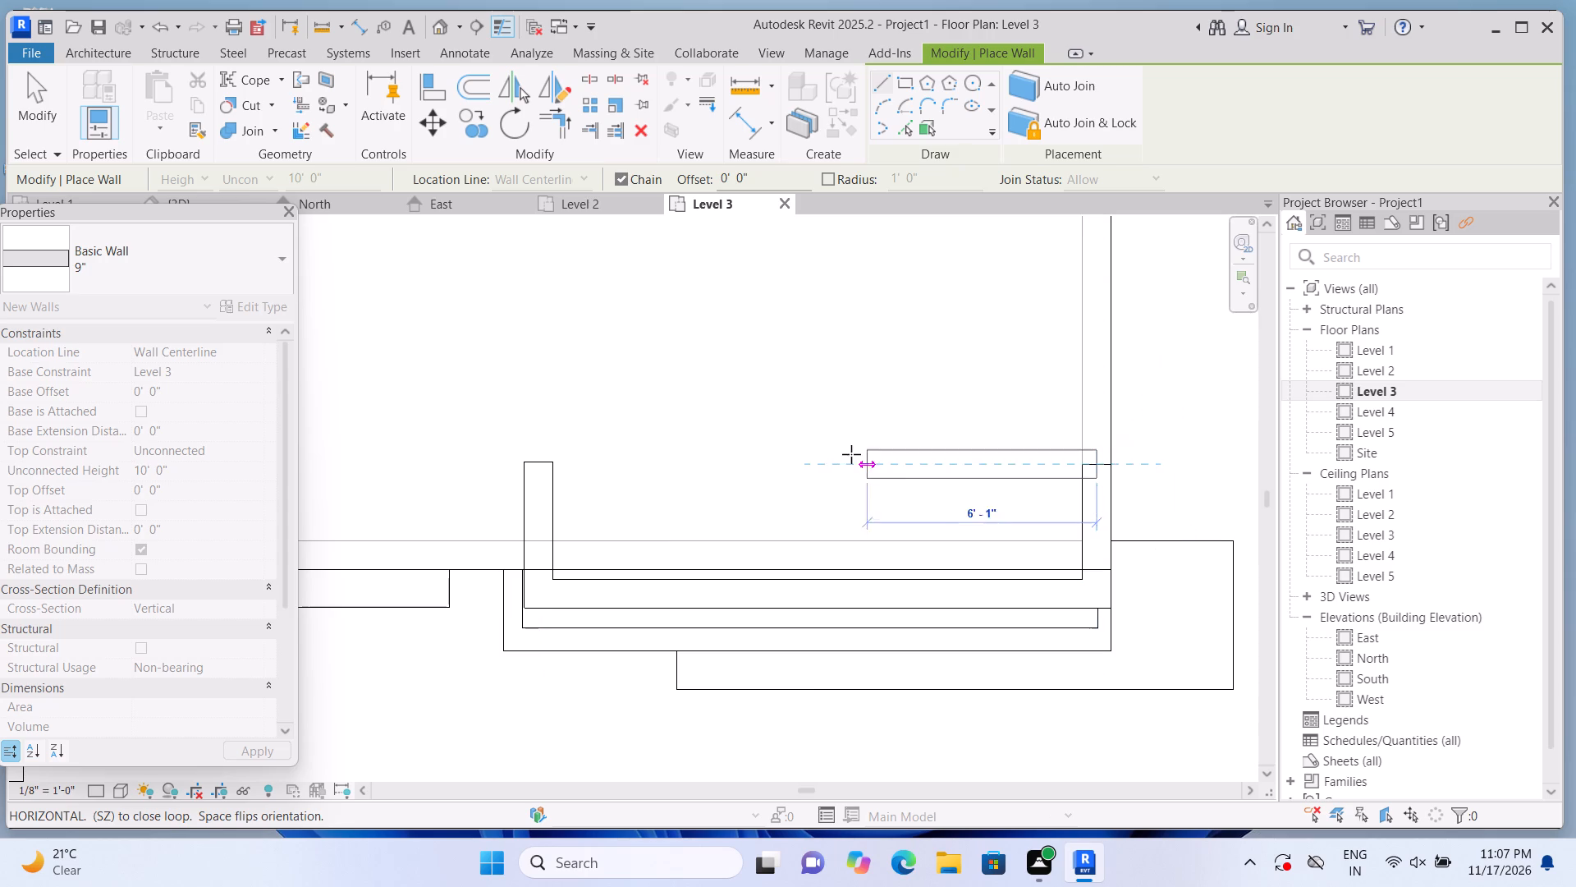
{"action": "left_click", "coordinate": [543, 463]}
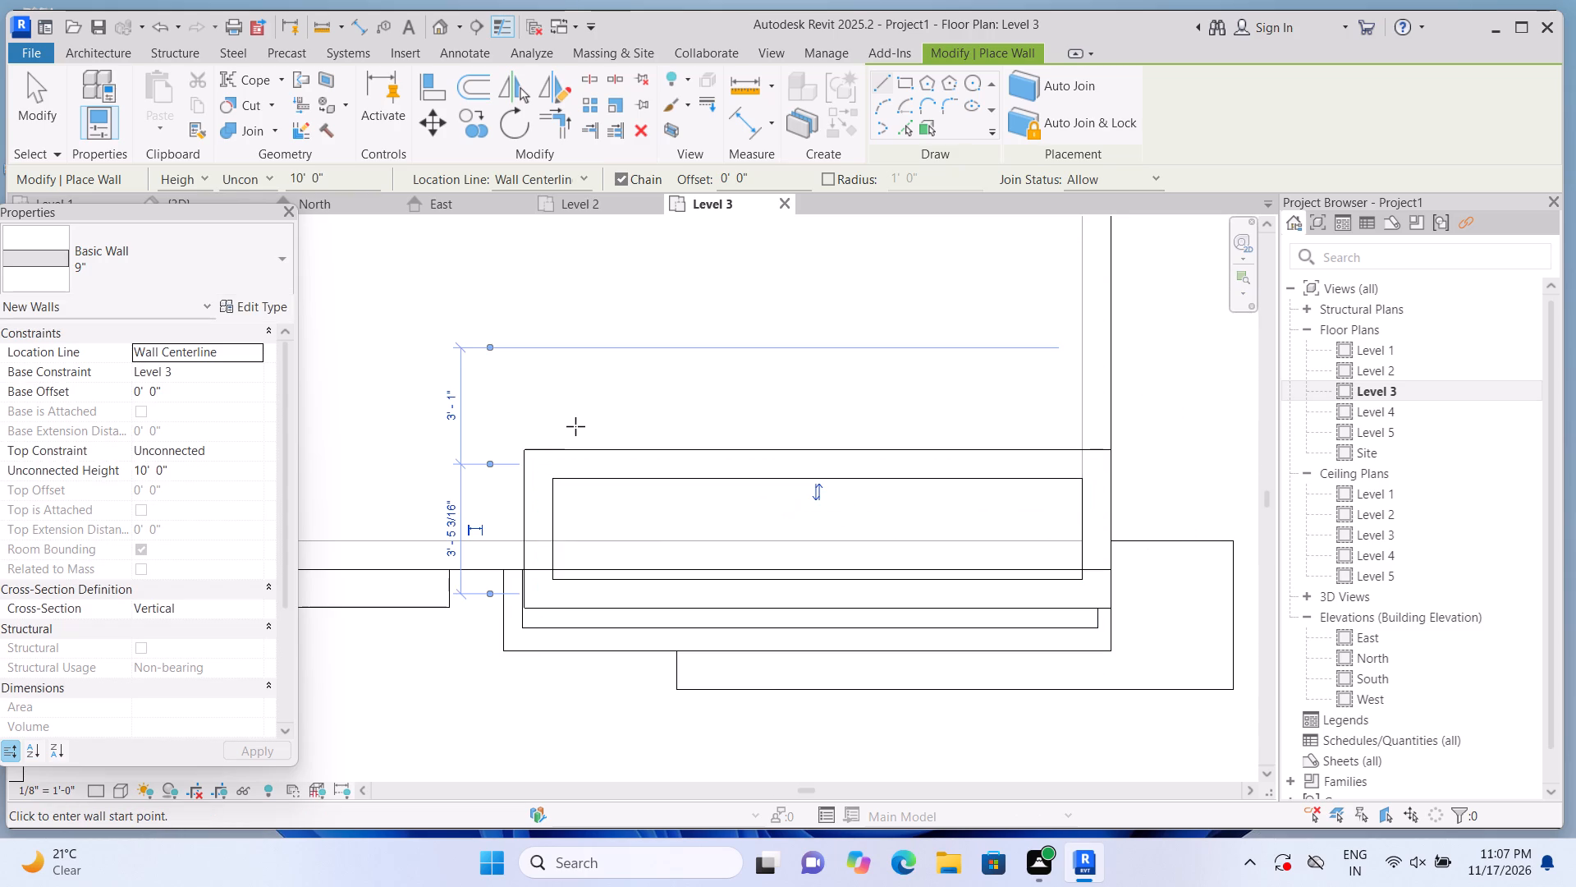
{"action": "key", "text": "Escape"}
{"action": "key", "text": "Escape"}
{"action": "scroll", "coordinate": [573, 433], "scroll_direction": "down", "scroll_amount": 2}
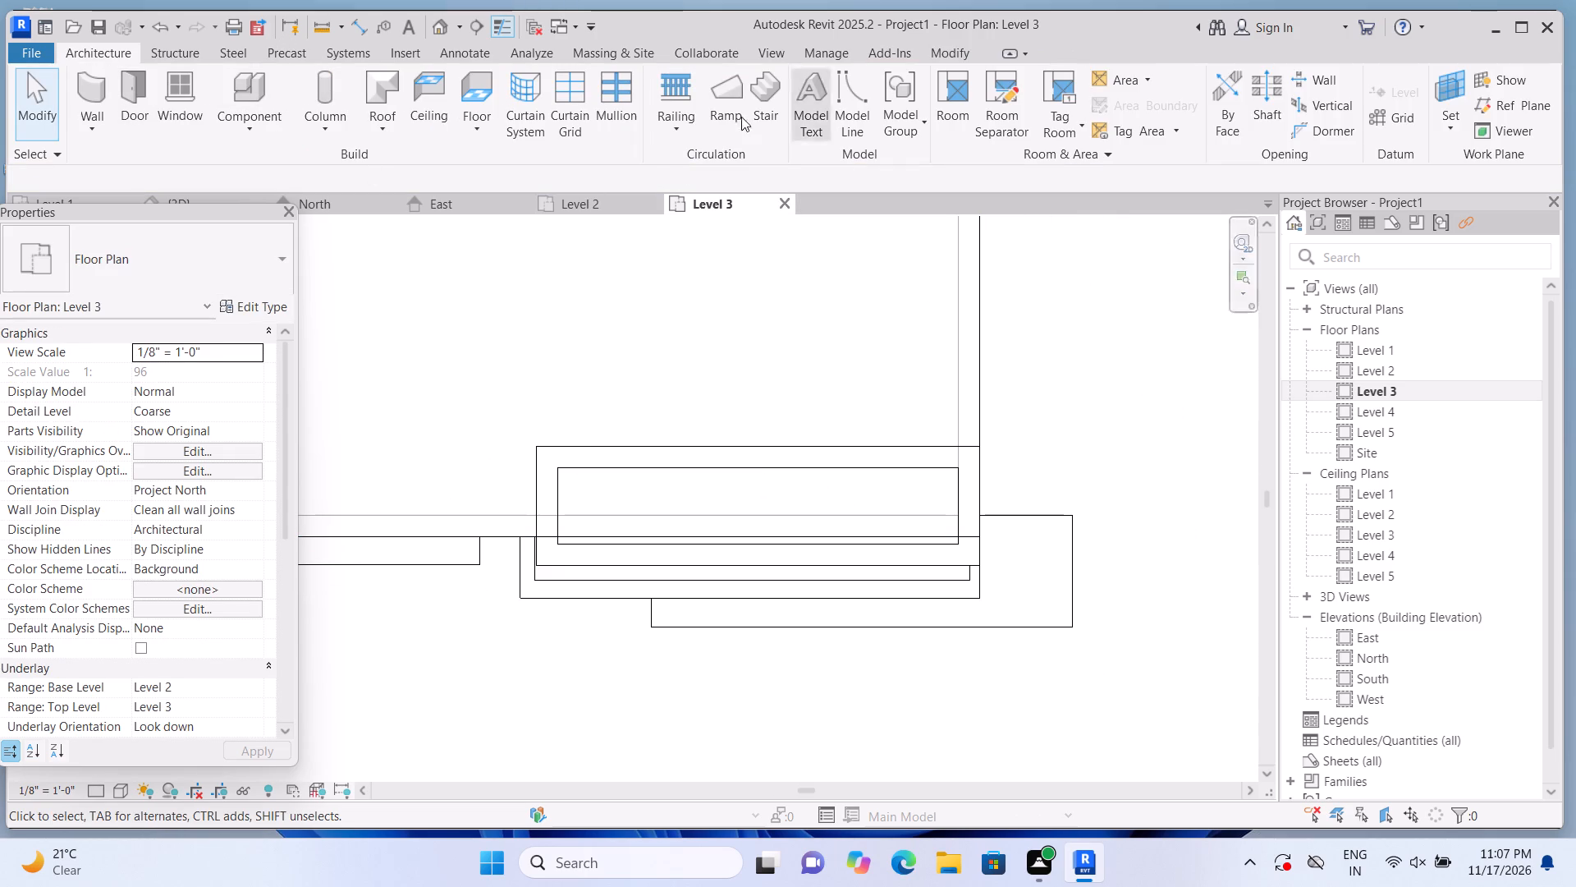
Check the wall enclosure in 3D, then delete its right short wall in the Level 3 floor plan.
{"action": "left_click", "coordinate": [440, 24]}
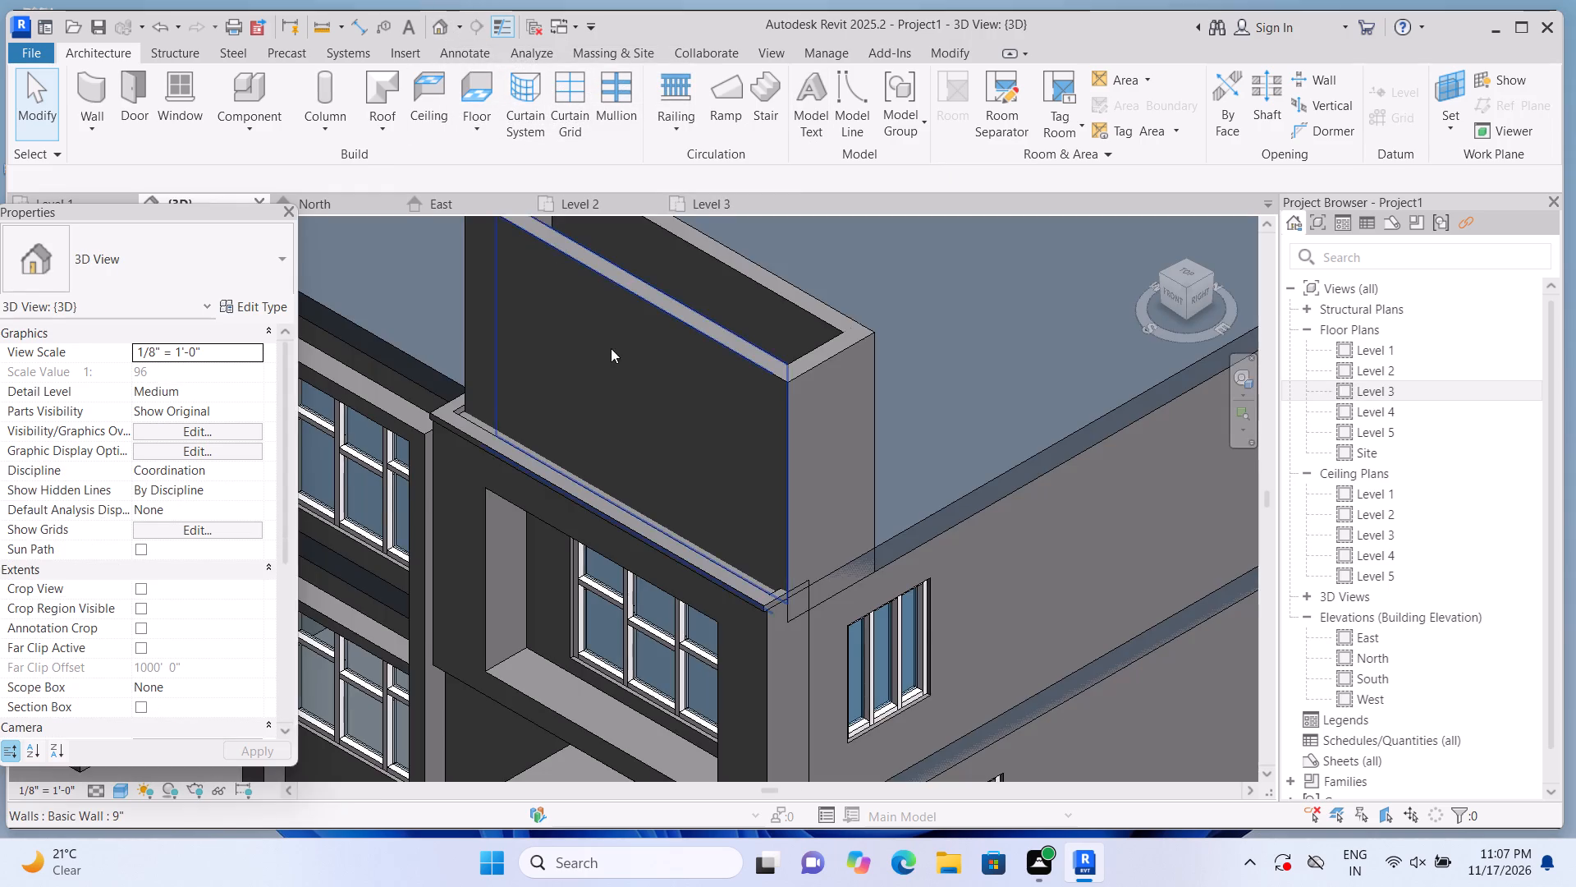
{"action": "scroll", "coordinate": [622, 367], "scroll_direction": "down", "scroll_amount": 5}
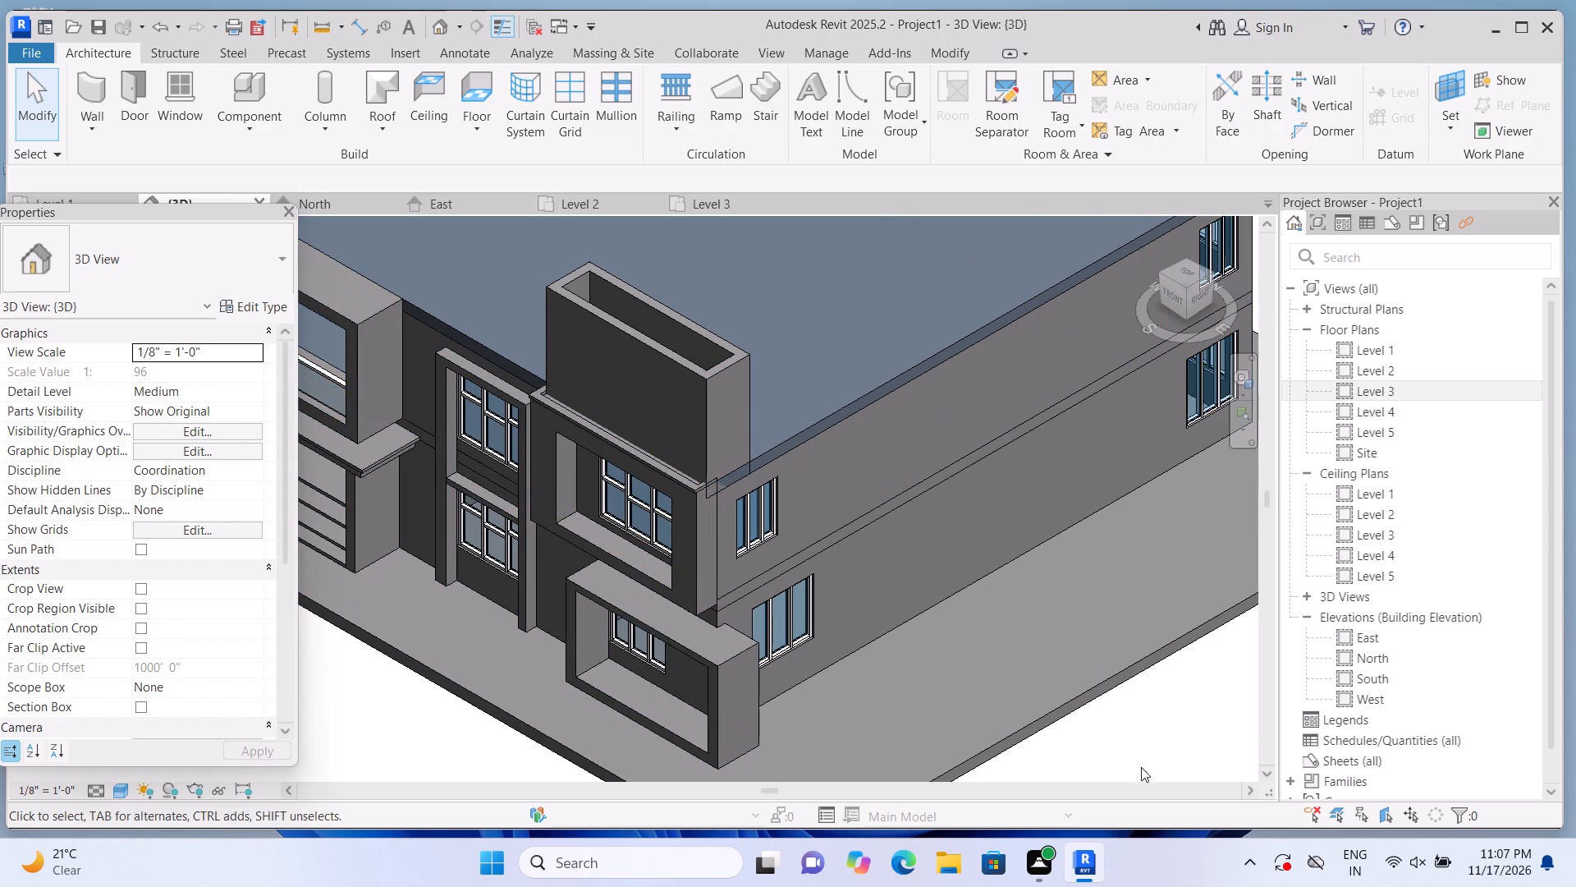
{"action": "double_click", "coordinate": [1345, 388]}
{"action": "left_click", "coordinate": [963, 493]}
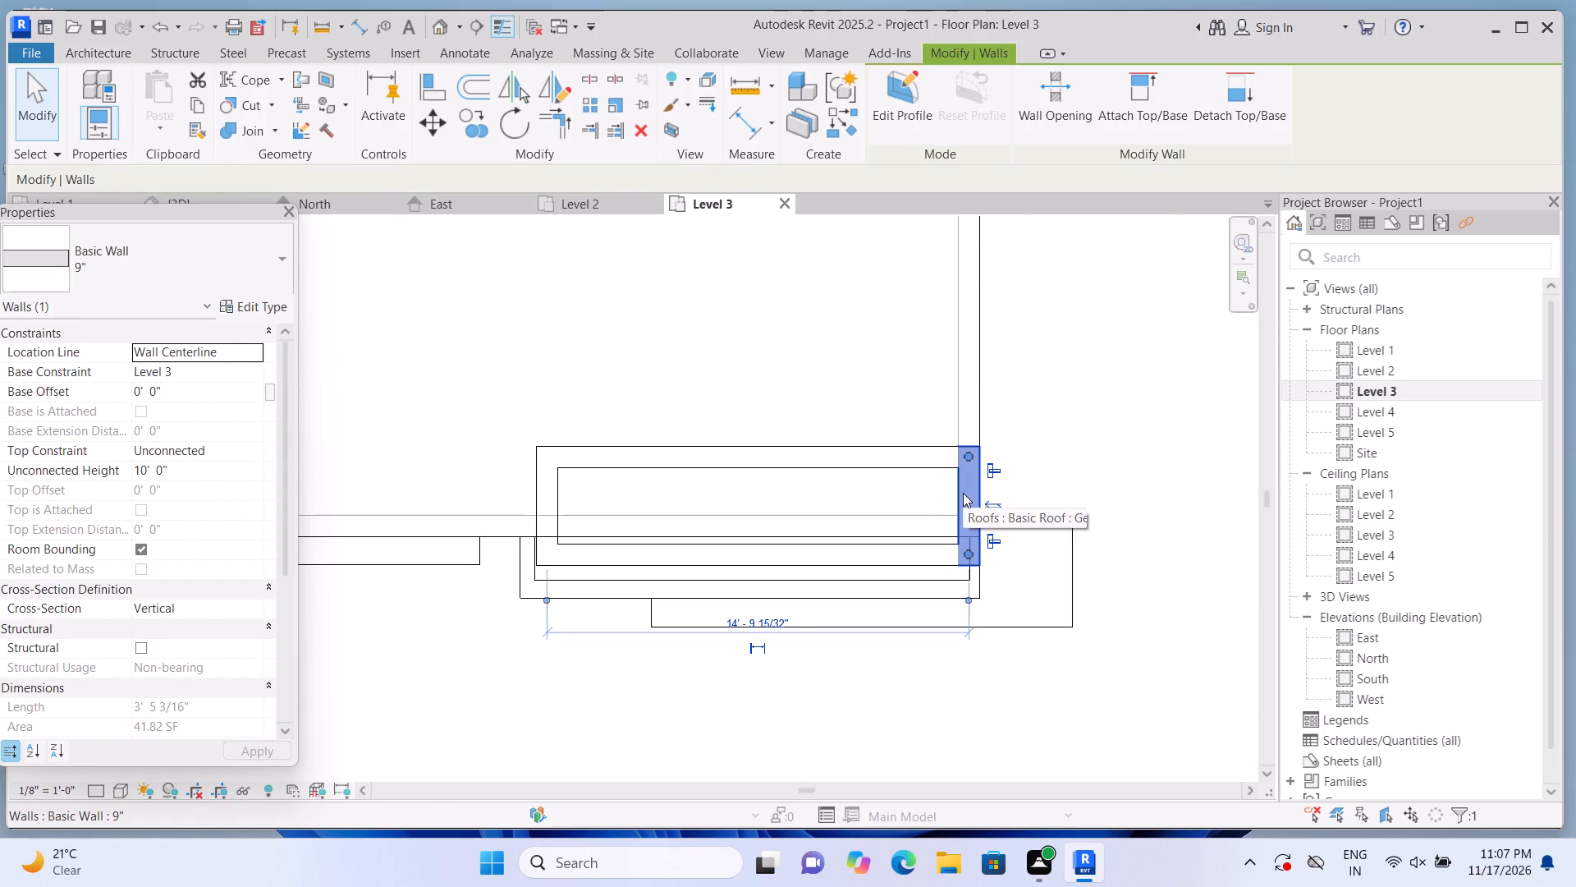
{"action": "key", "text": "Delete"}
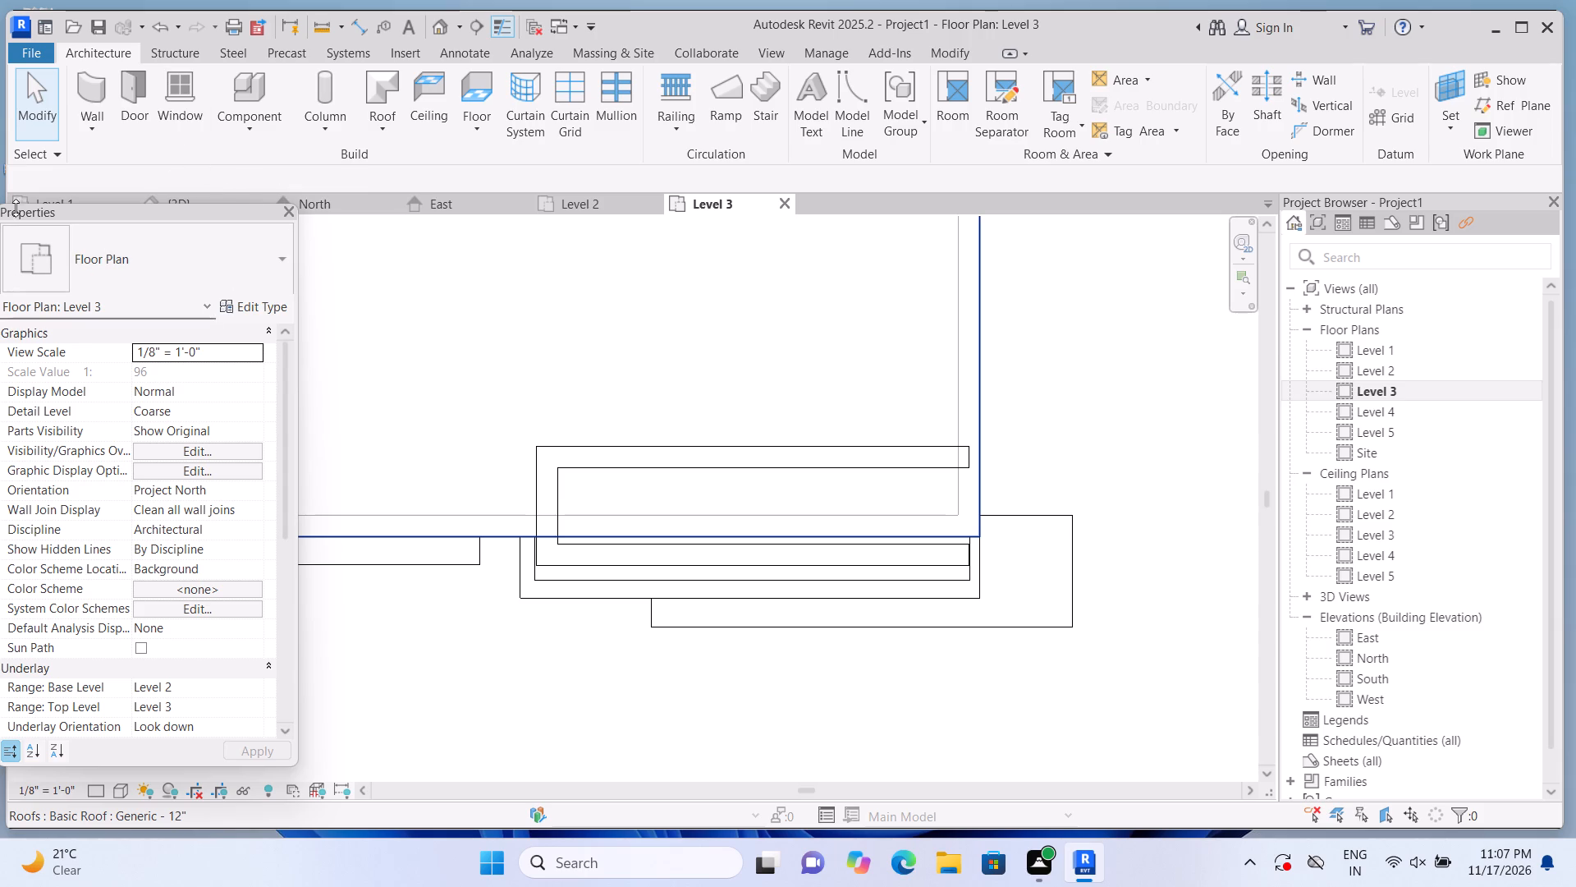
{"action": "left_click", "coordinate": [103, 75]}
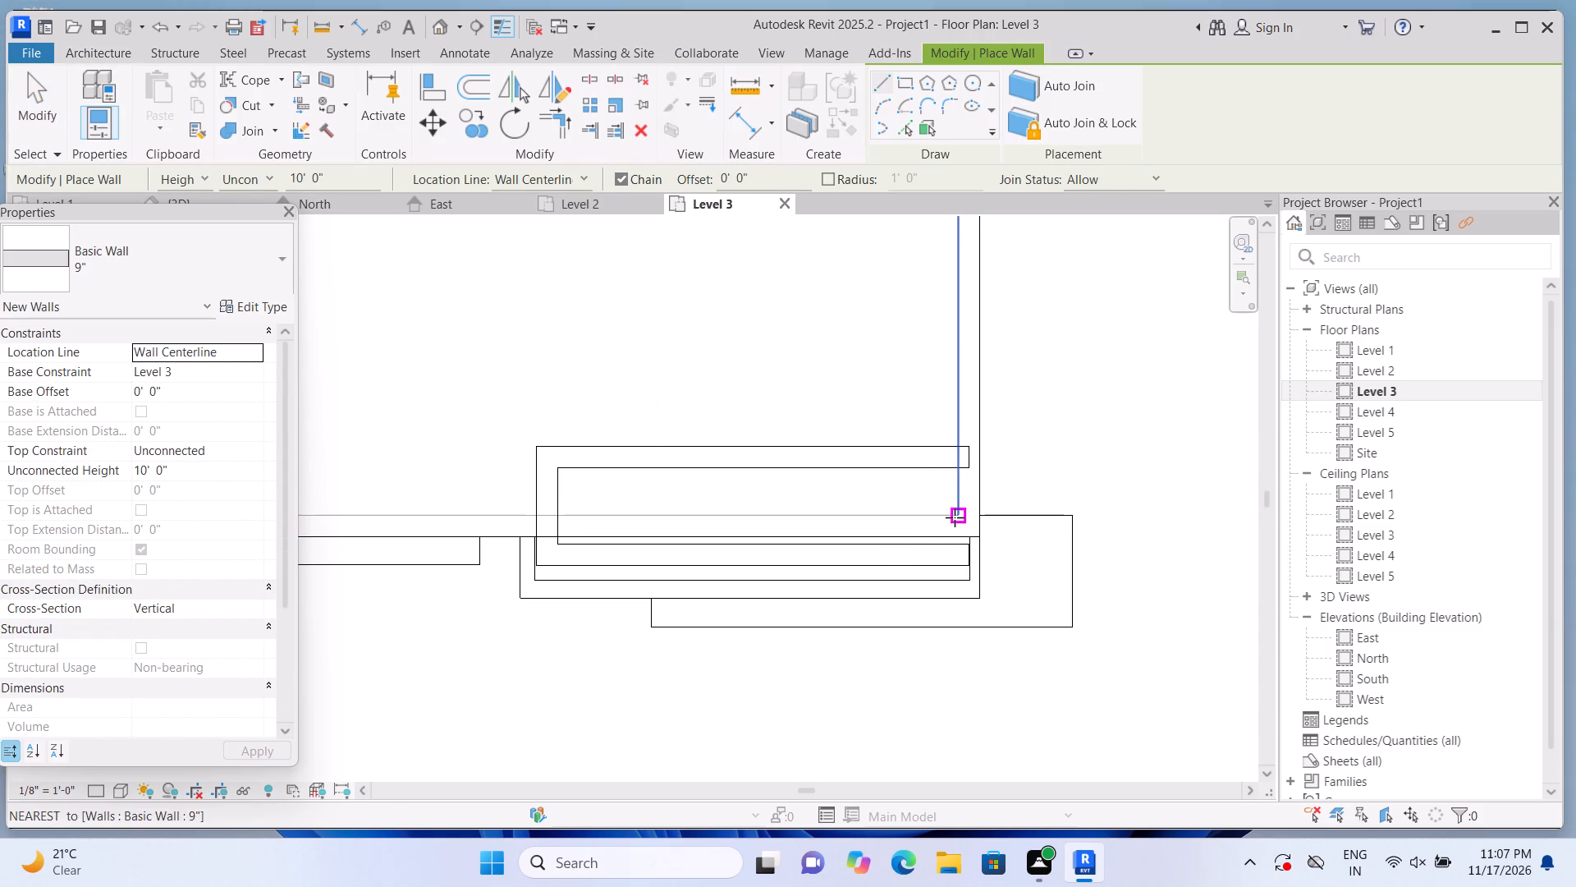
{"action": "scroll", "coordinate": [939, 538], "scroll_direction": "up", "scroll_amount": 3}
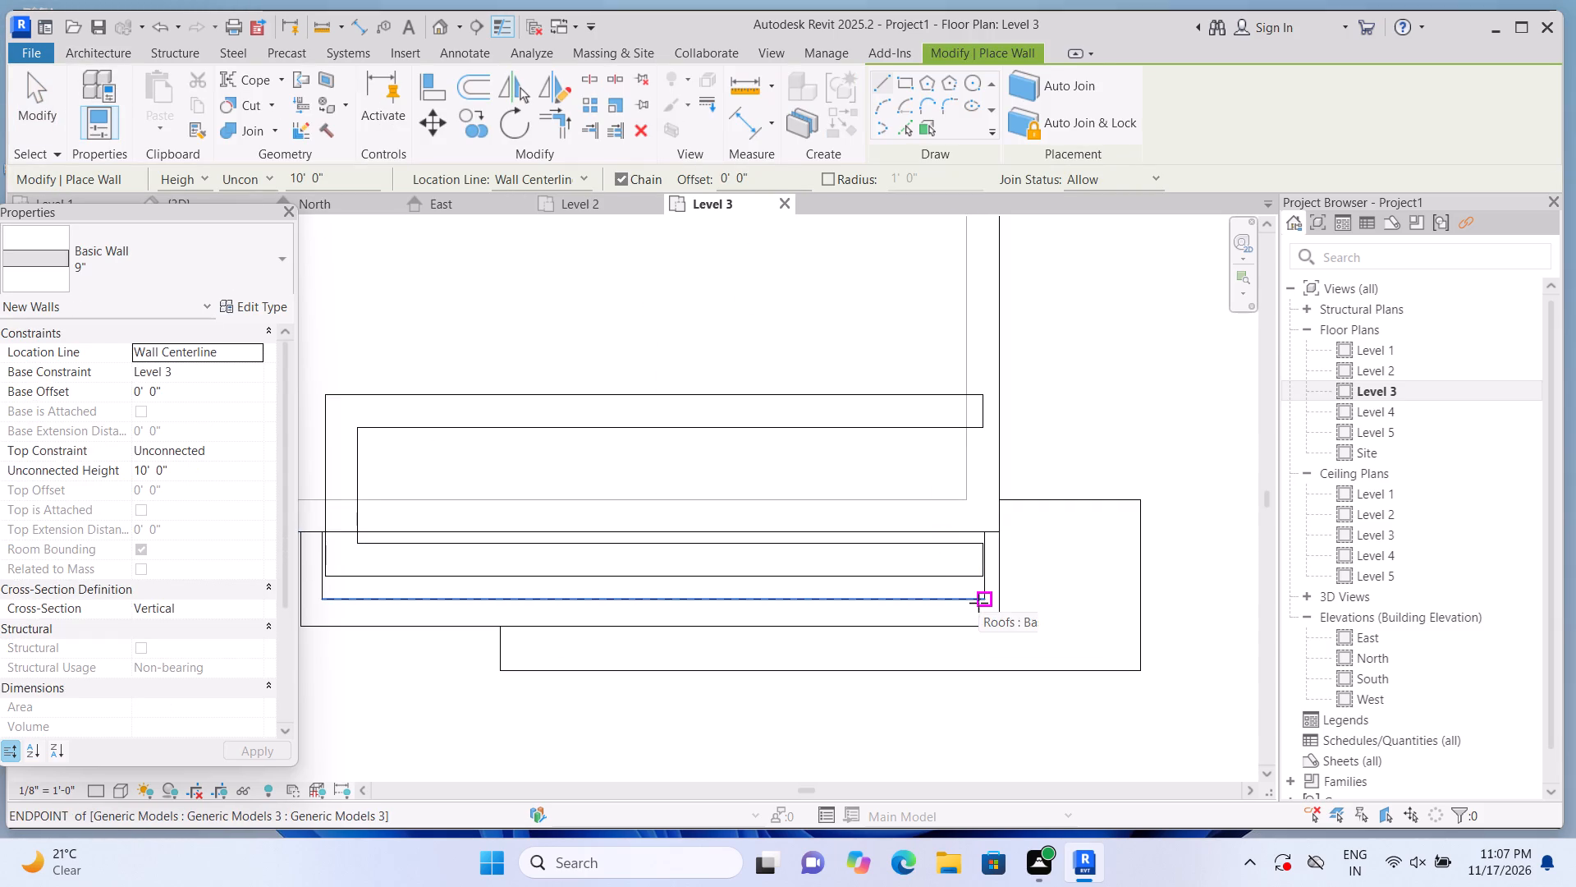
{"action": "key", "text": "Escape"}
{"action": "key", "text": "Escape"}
Delete the enclosure's remaining front, rear and left 9" walls on Level 3.
{"action": "left_click", "coordinate": [937, 554]}
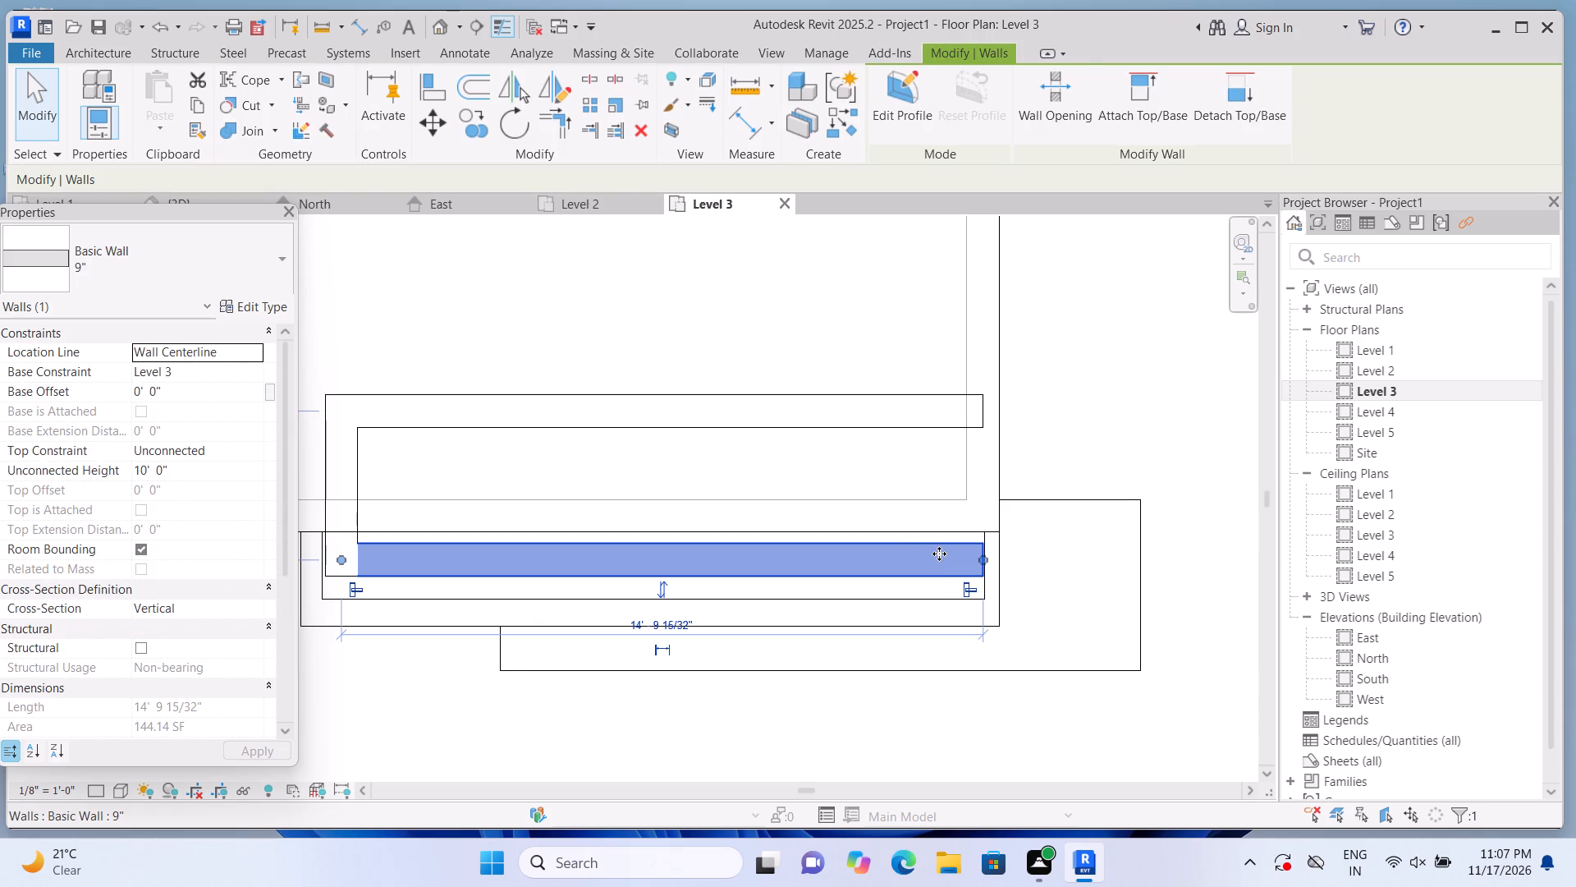
{"action": "key", "text": "Delete"}
{"action": "left_click", "coordinate": [915, 395]}
{"action": "key", "text": "Delete"}
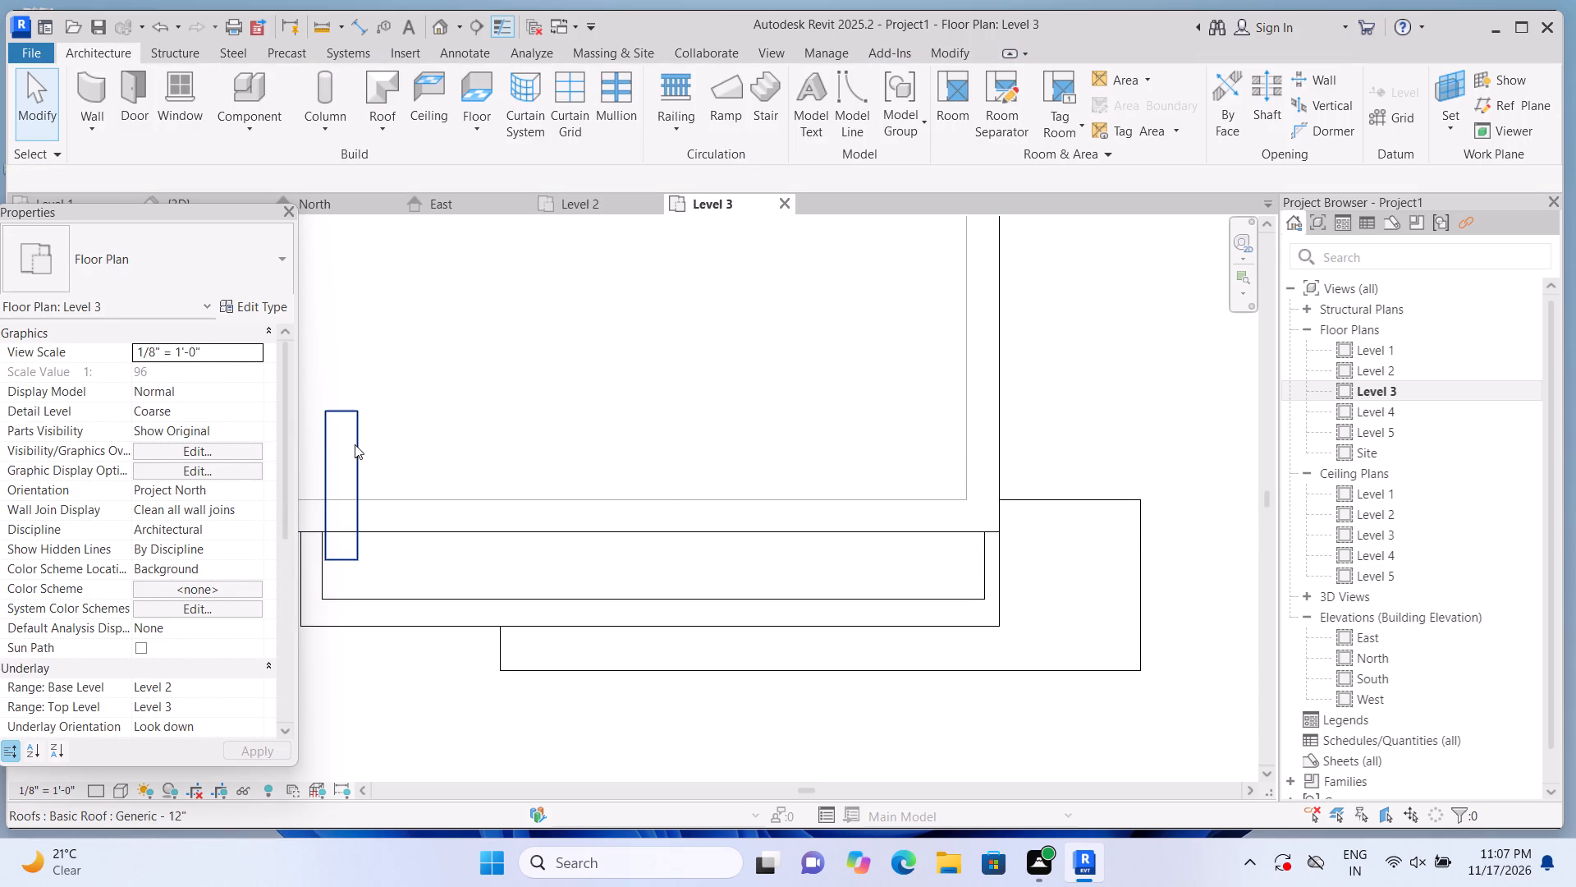
{"action": "left_click", "coordinate": [345, 448]}
{"action": "key", "text": "Delete"}
Draw a closed rectangle of 9" walls about 3' 6" deep on Level 3, starting inside the frame's right end and straddling the front wall.
{"action": "left_click", "coordinate": [88, 88]}
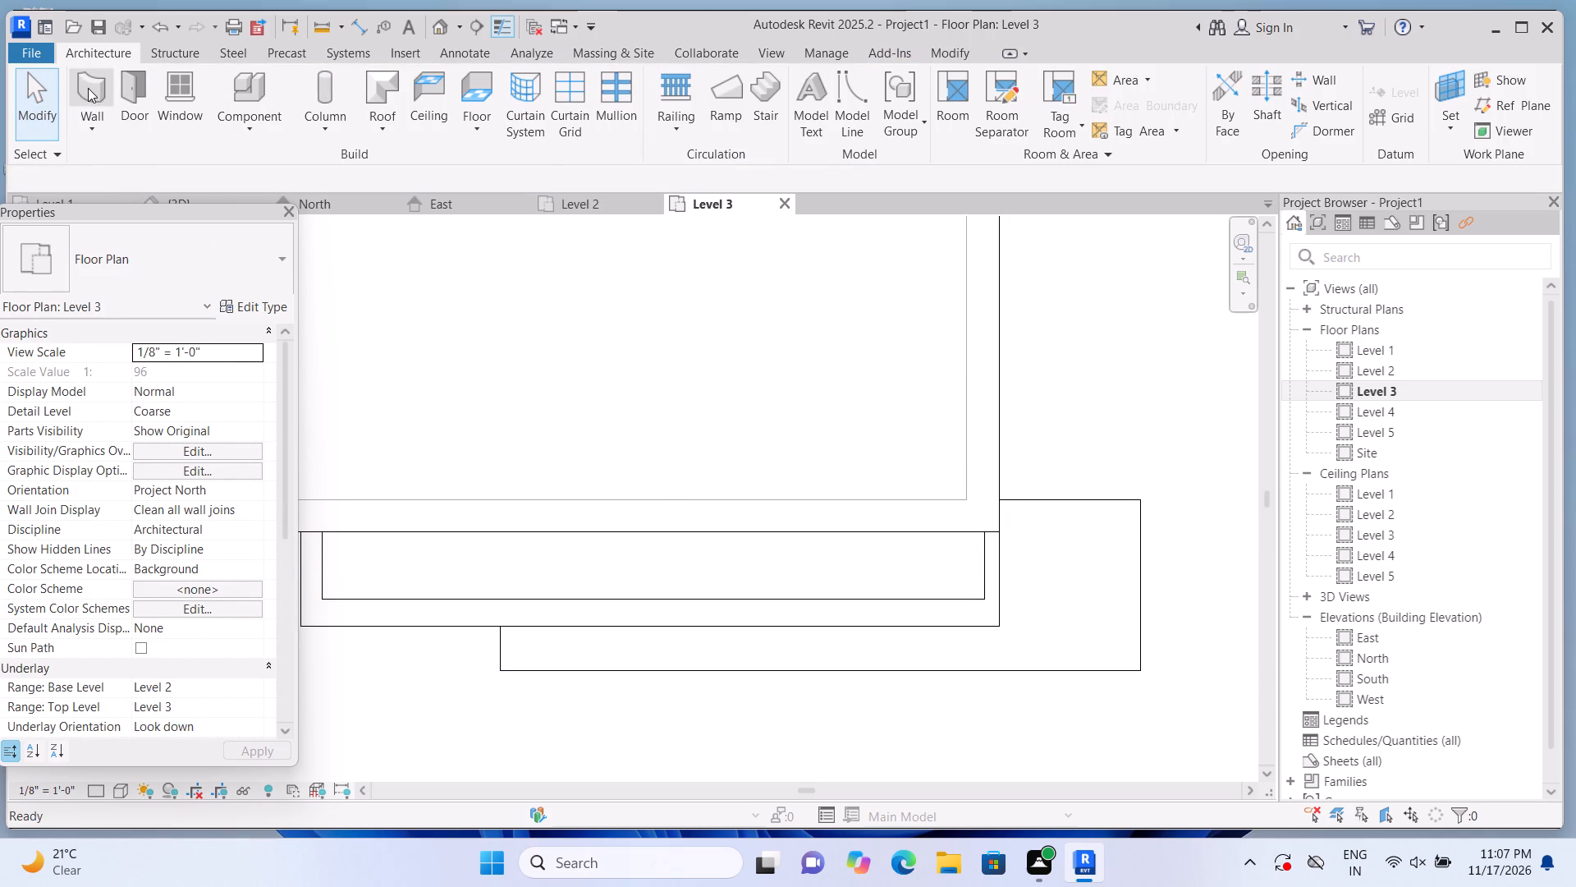
{"action": "left_click", "coordinate": [965, 564]}
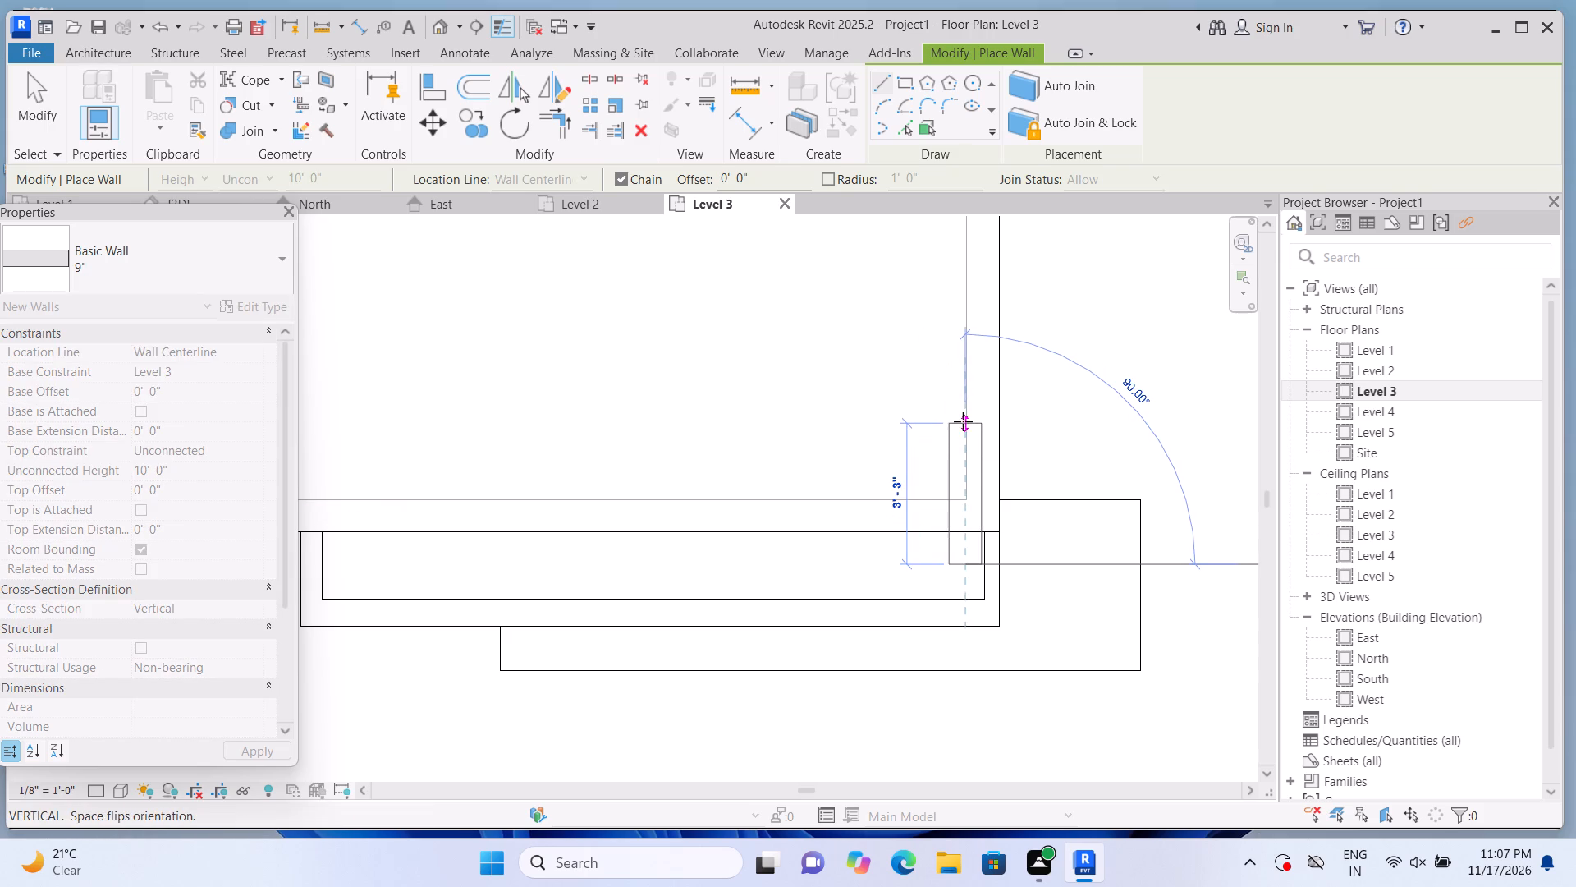
{"action": "left_click", "coordinate": [964, 411]}
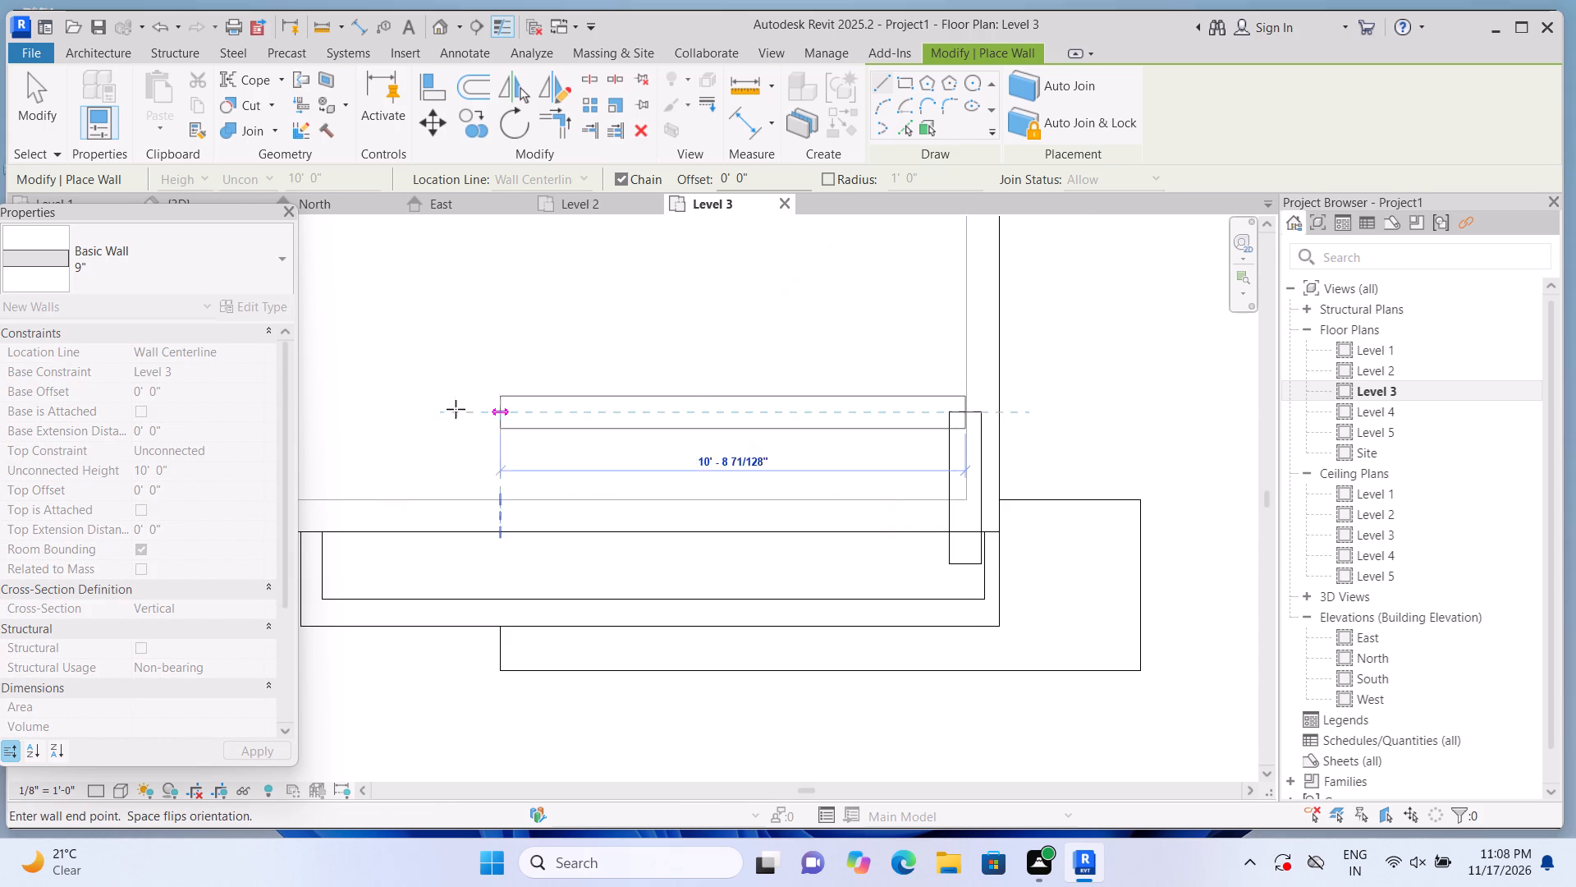
{"action": "left_click", "coordinate": [346, 416]}
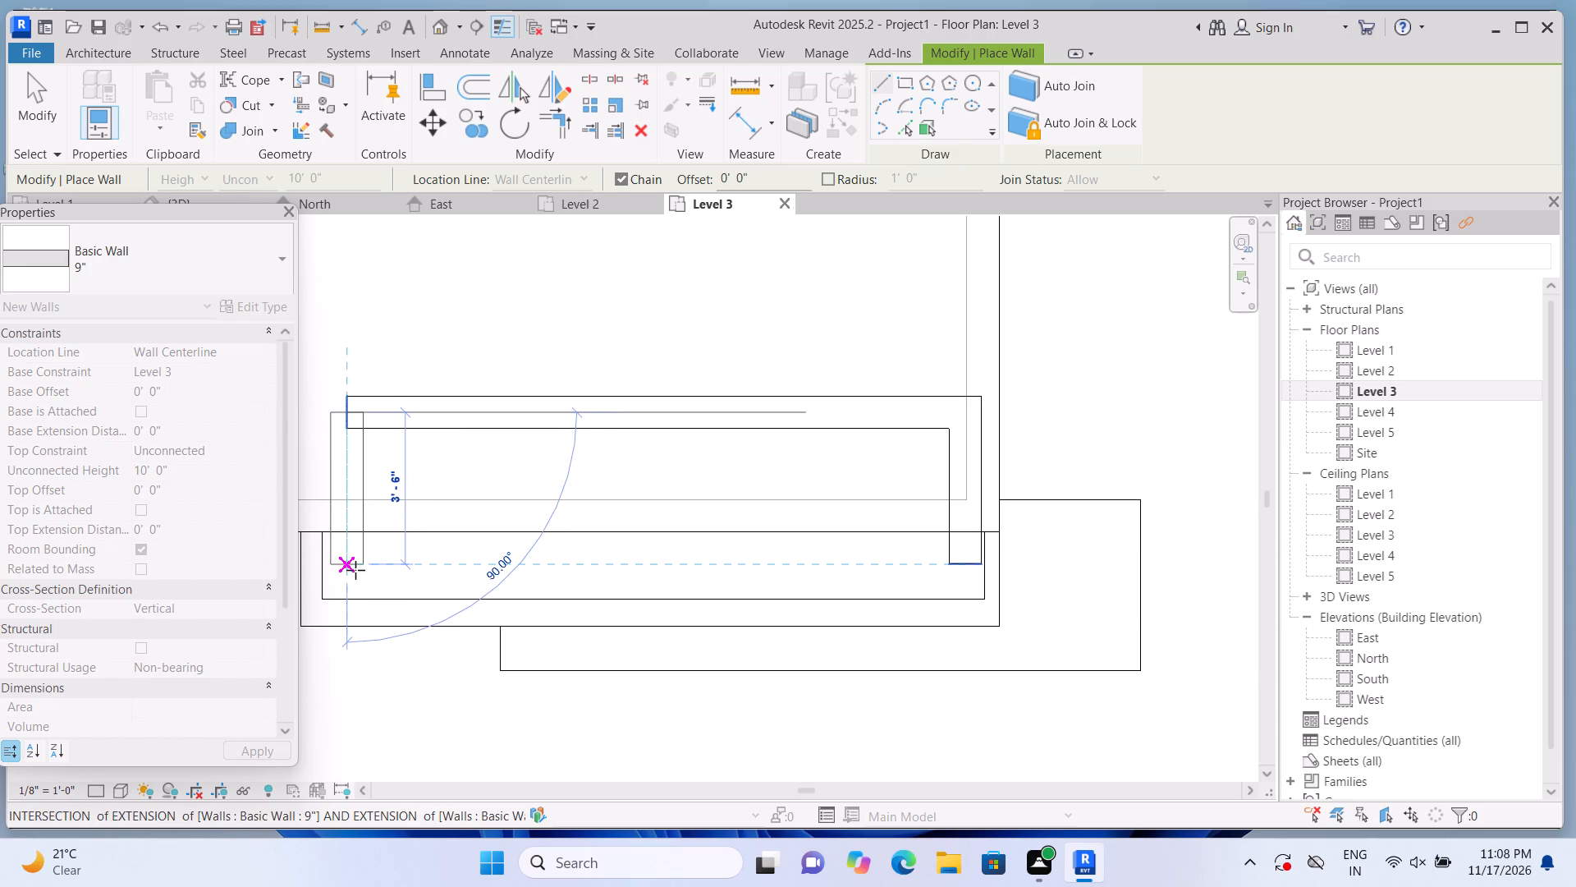
{"action": "left_click", "coordinate": [355, 570]}
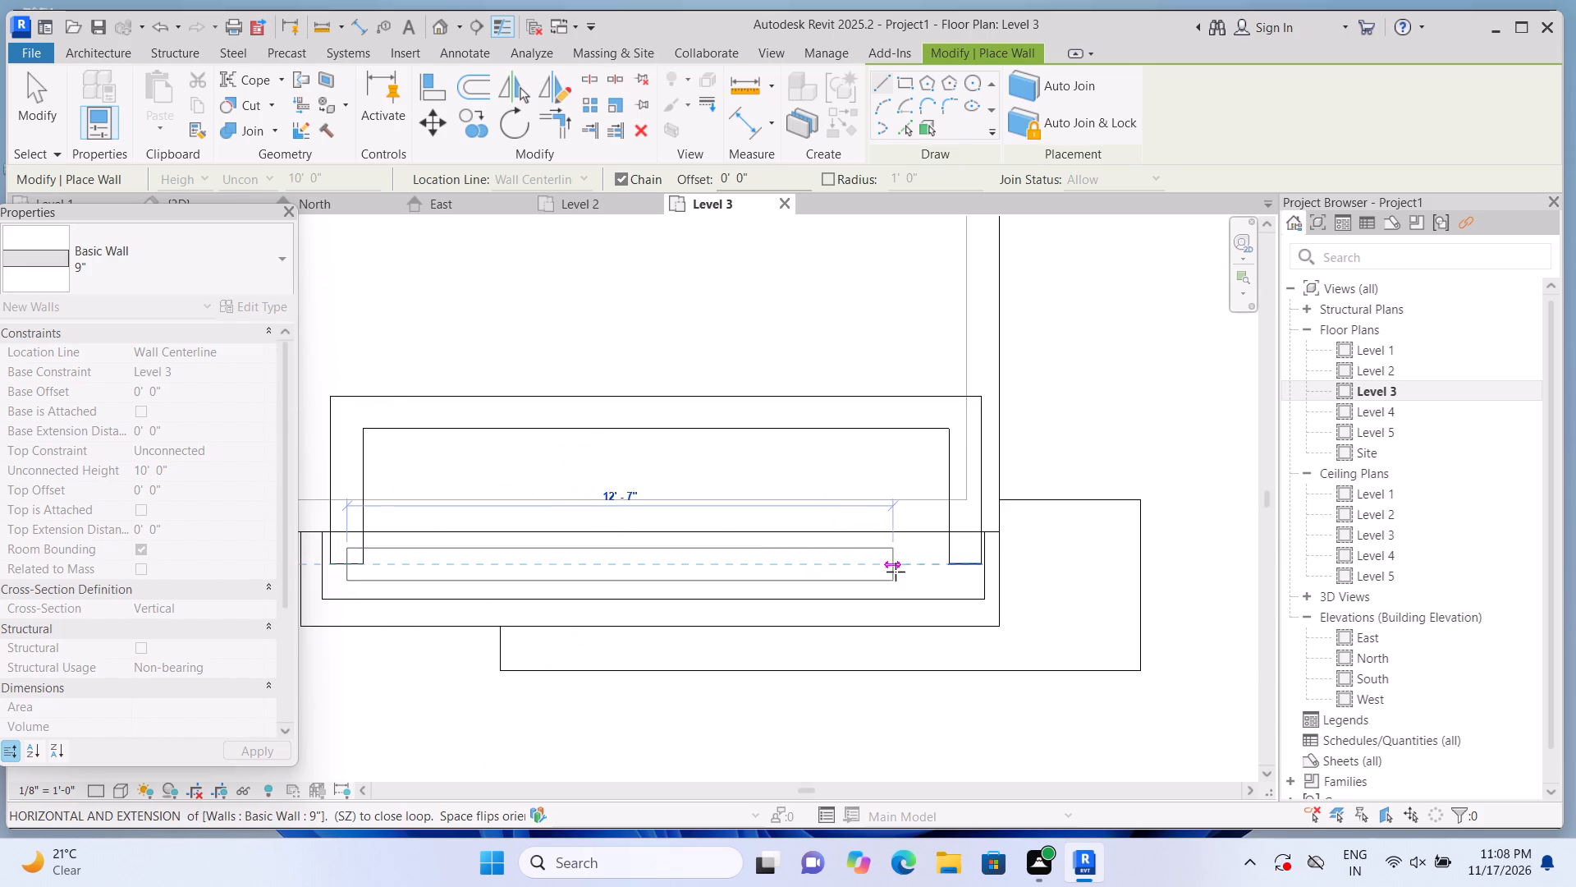
{"action": "left_click", "coordinate": [955, 563]}
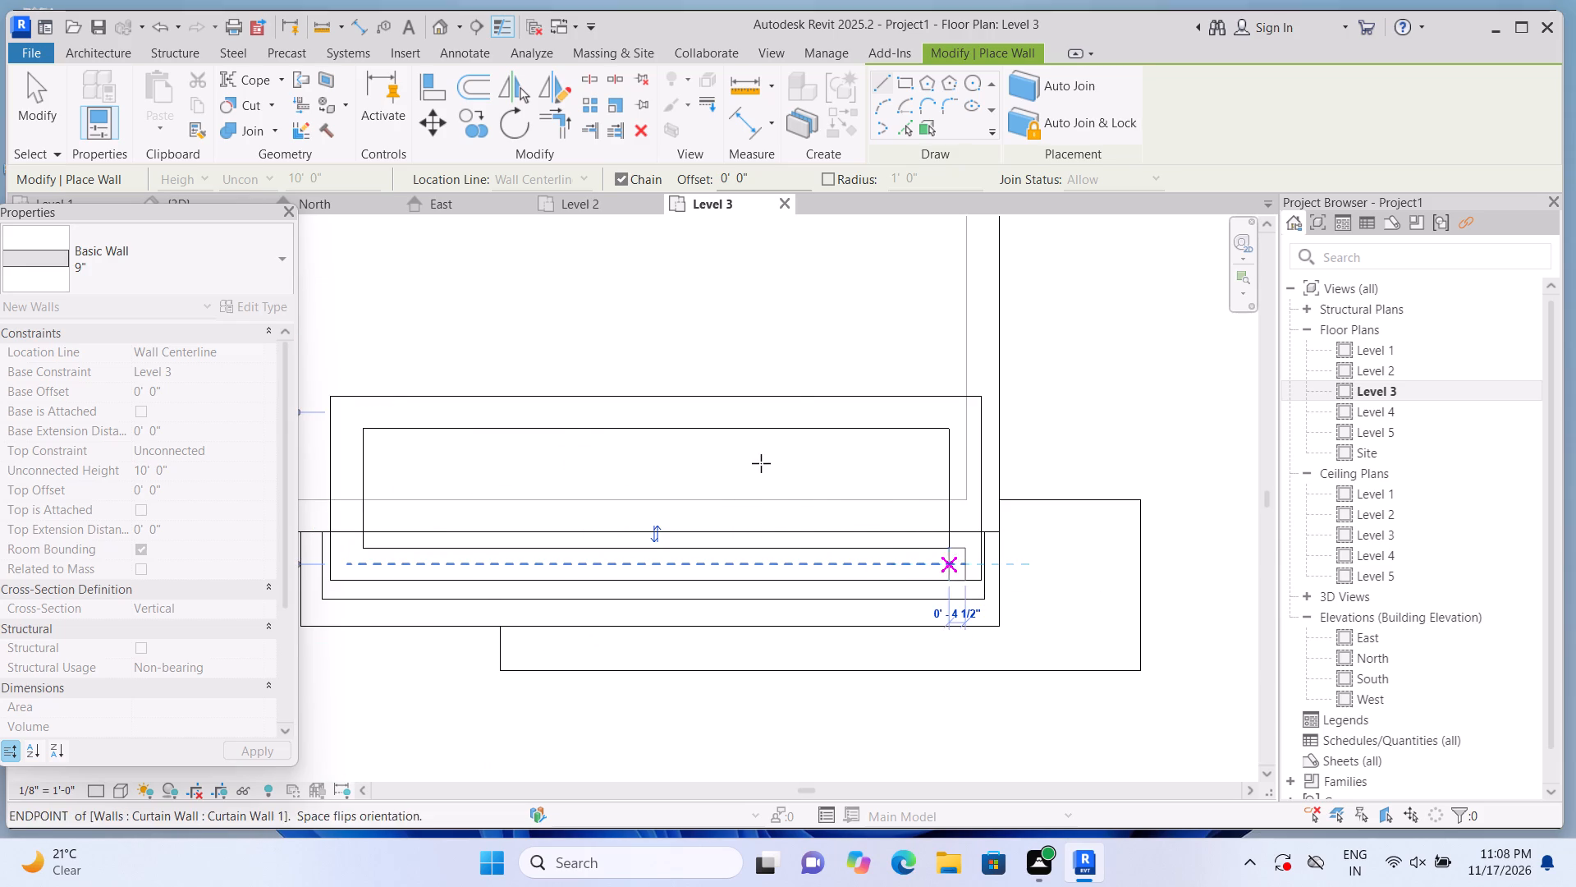
{"action": "key", "text": "Escape"}
{"action": "scroll", "coordinate": [751, 438], "scroll_direction": "down", "scroll_amount": 1}
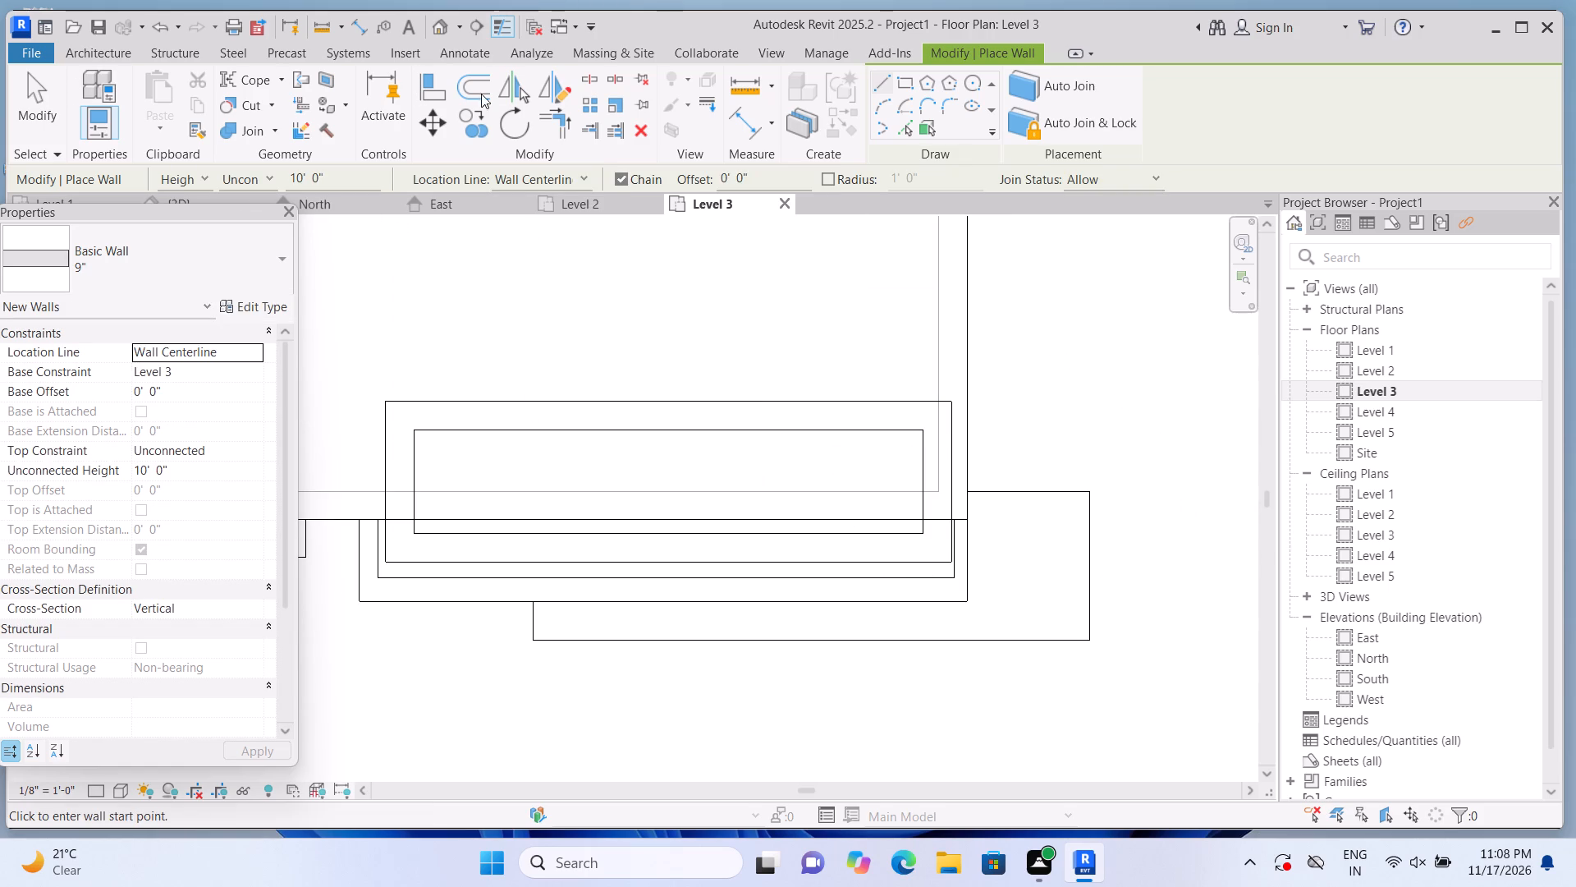
Check the enclosure in 3D, then delete its front, left and right walls on Level 3, keeping only the rear wall.
{"action": "left_click", "coordinate": [436, 24]}
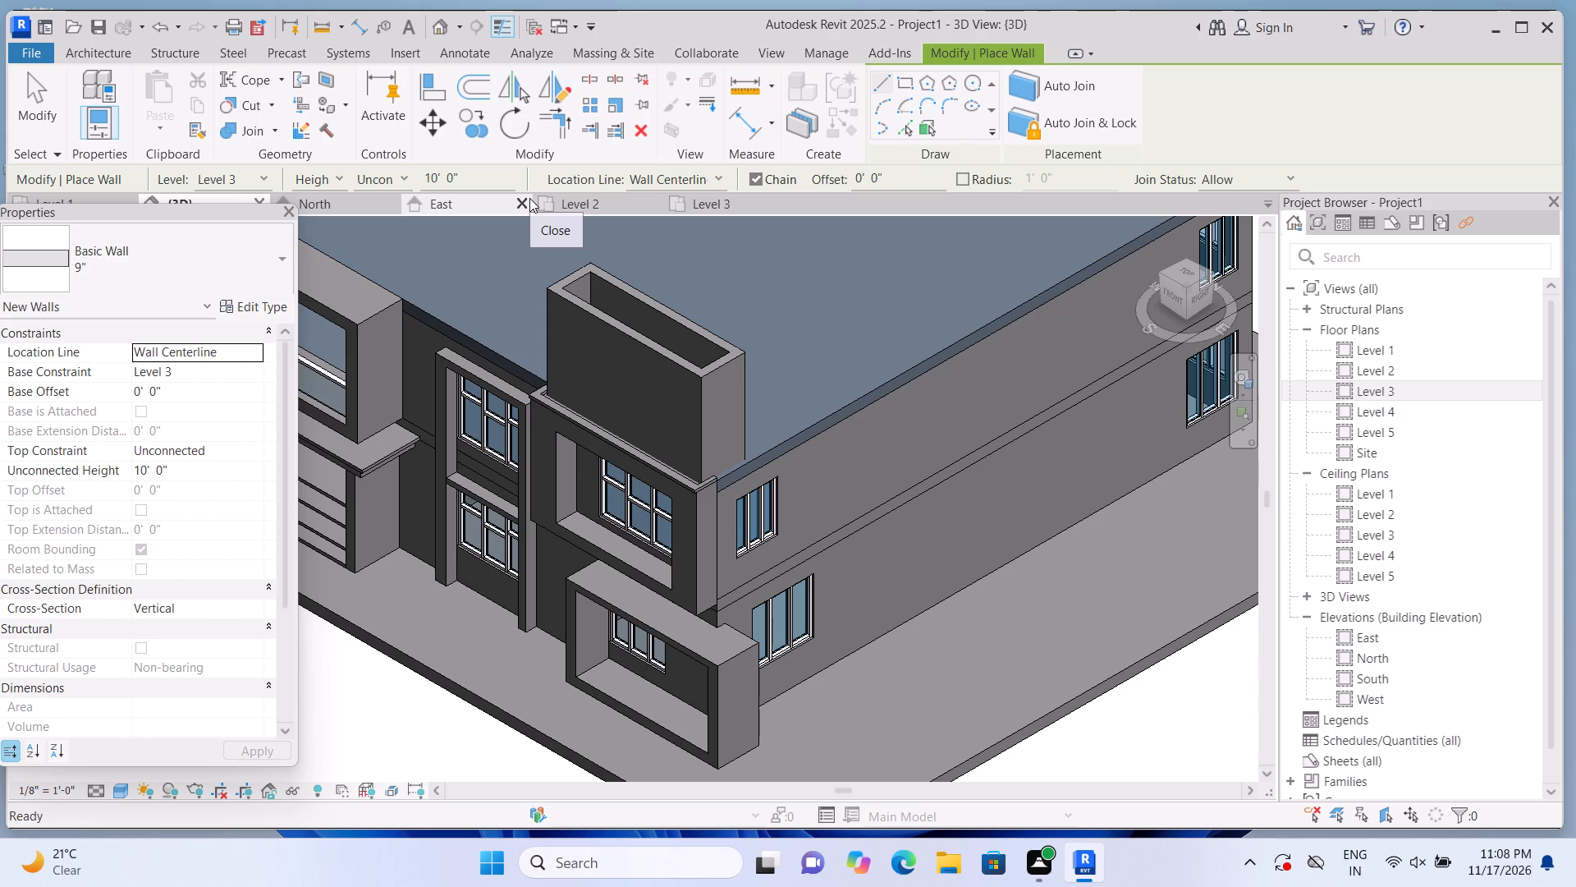
{"action": "double_click", "coordinate": [1342, 390]}
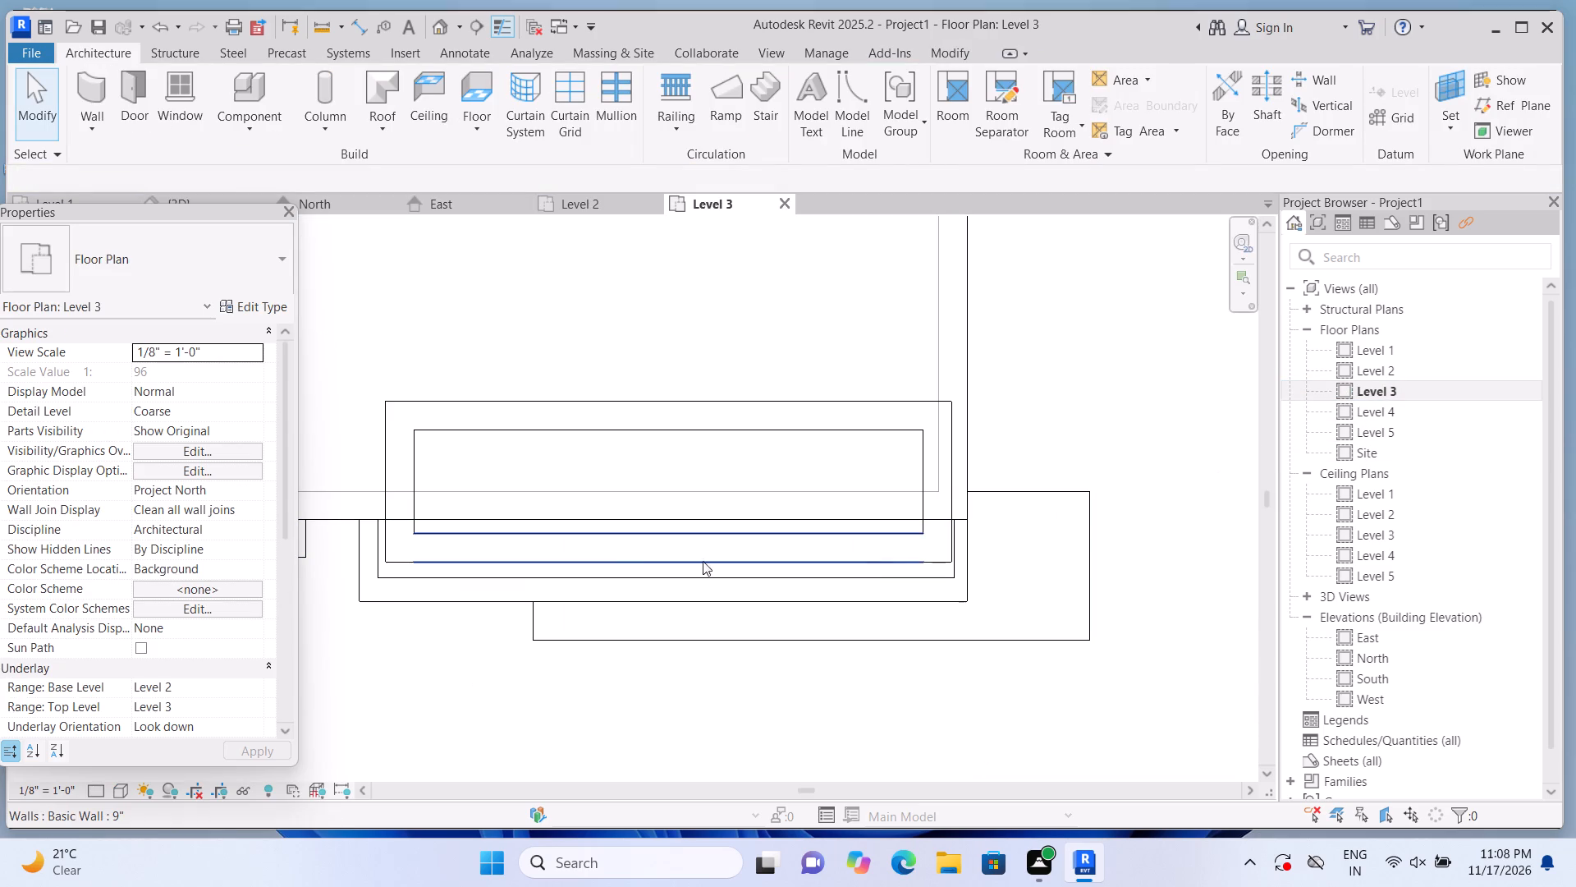
{"action": "left_click", "coordinate": [642, 550]}
{"action": "key", "text": "Delete"}
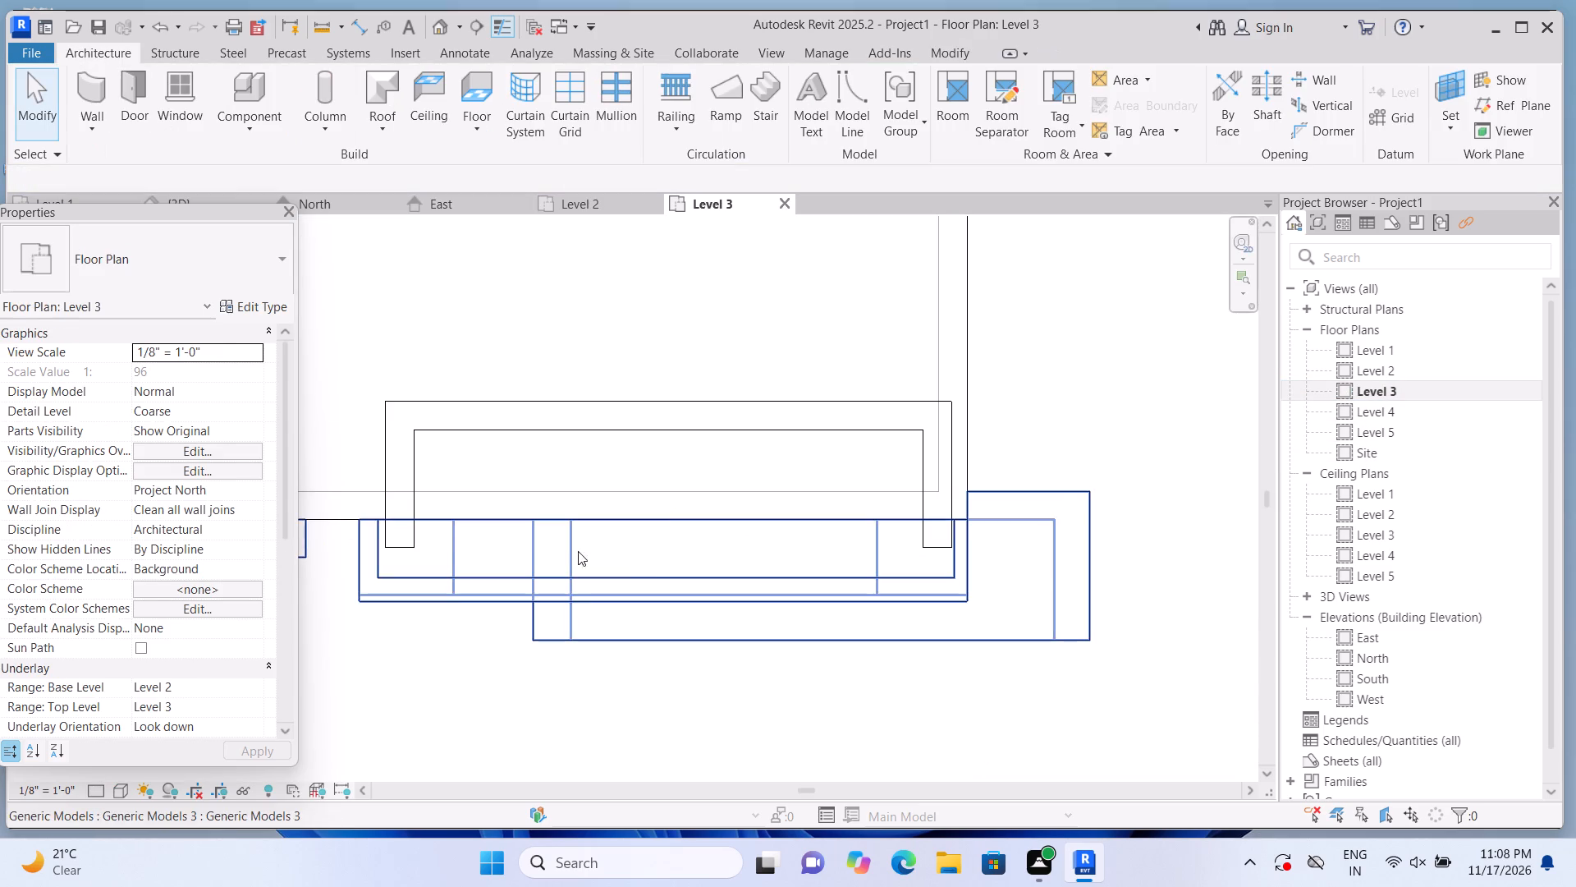
{"action": "left_click", "coordinate": [408, 522]}
{"action": "key", "text": "Delete"}
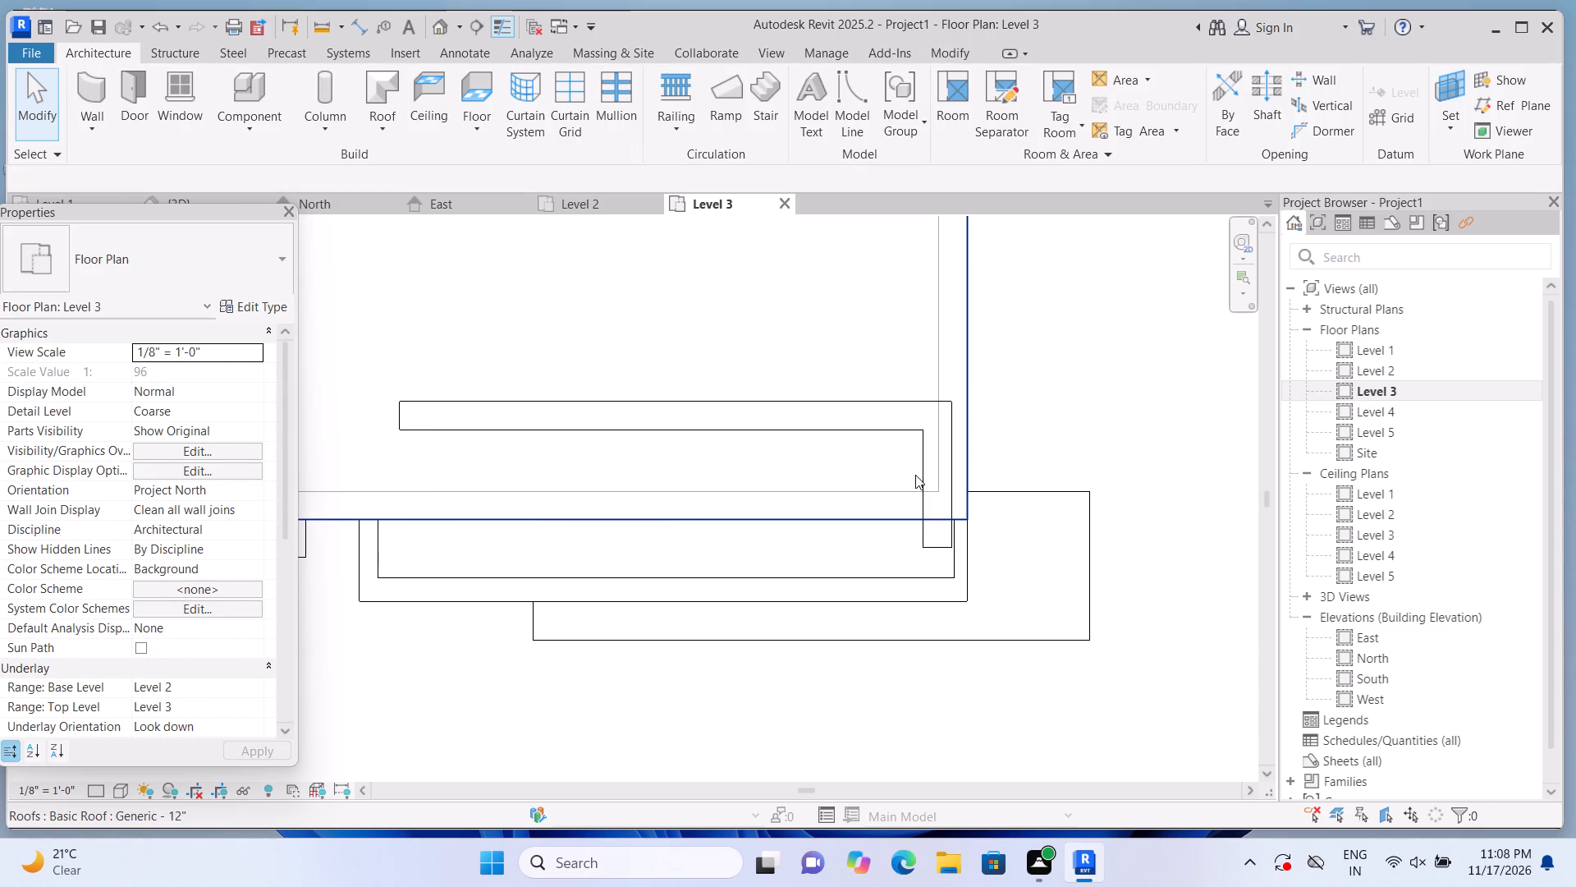
{"action": "left_click", "coordinate": [922, 475]}
{"action": "key", "text": "Delete"}
Draw the left, front and right 9" walls on Level 3, closing a 14' 3" by 2' 10" enclosure with the rear wall, and check in 3D.
{"action": "left_click", "coordinate": [82, 87]}
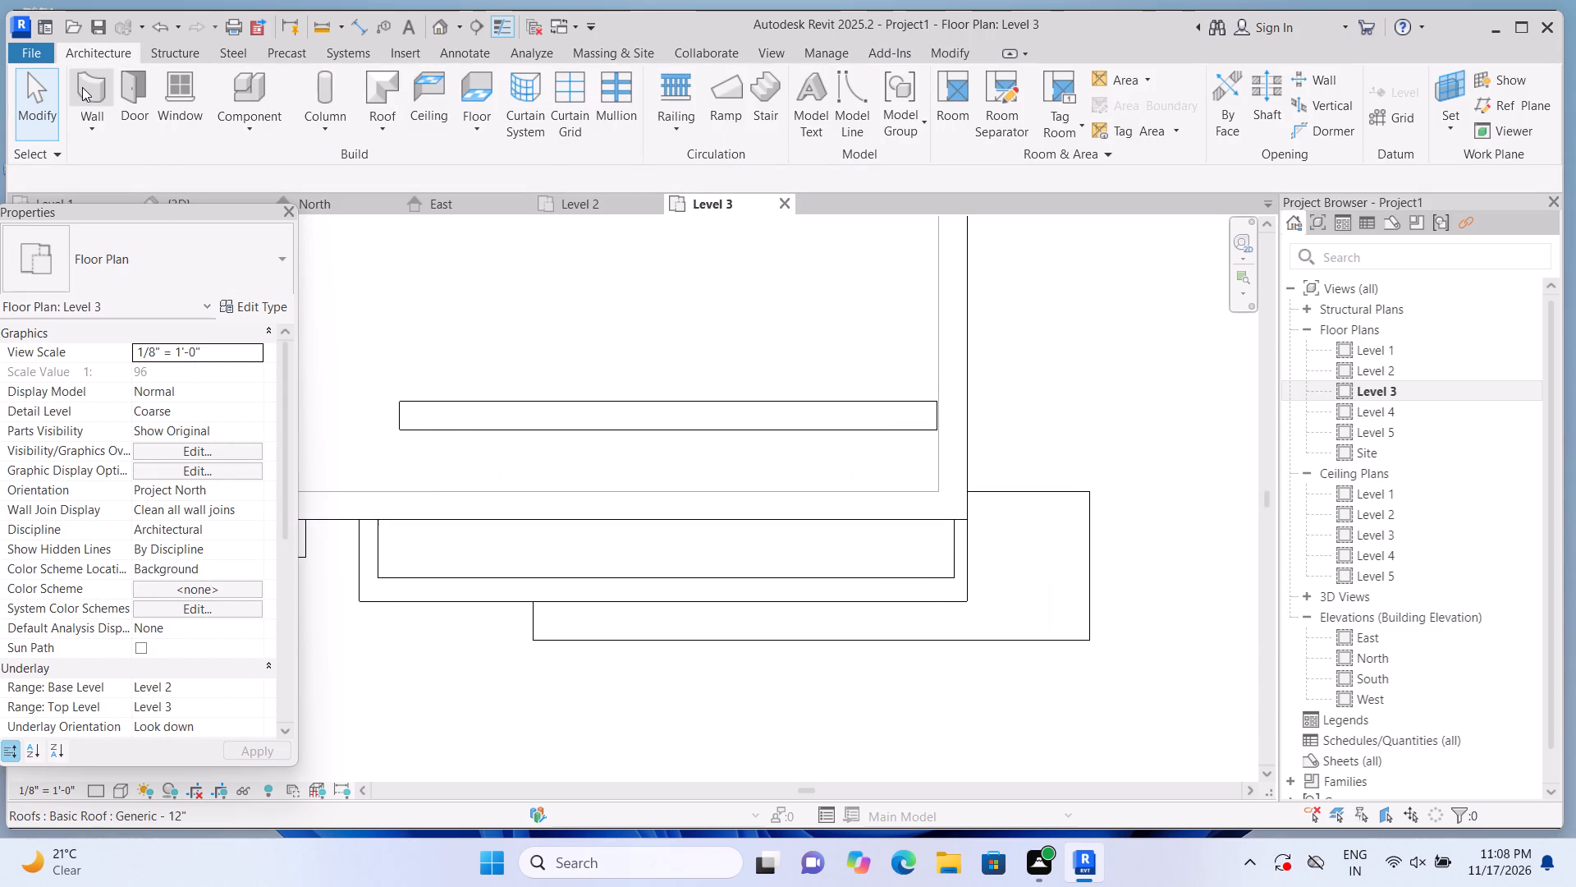
{"action": "left_click", "coordinate": [405, 428]}
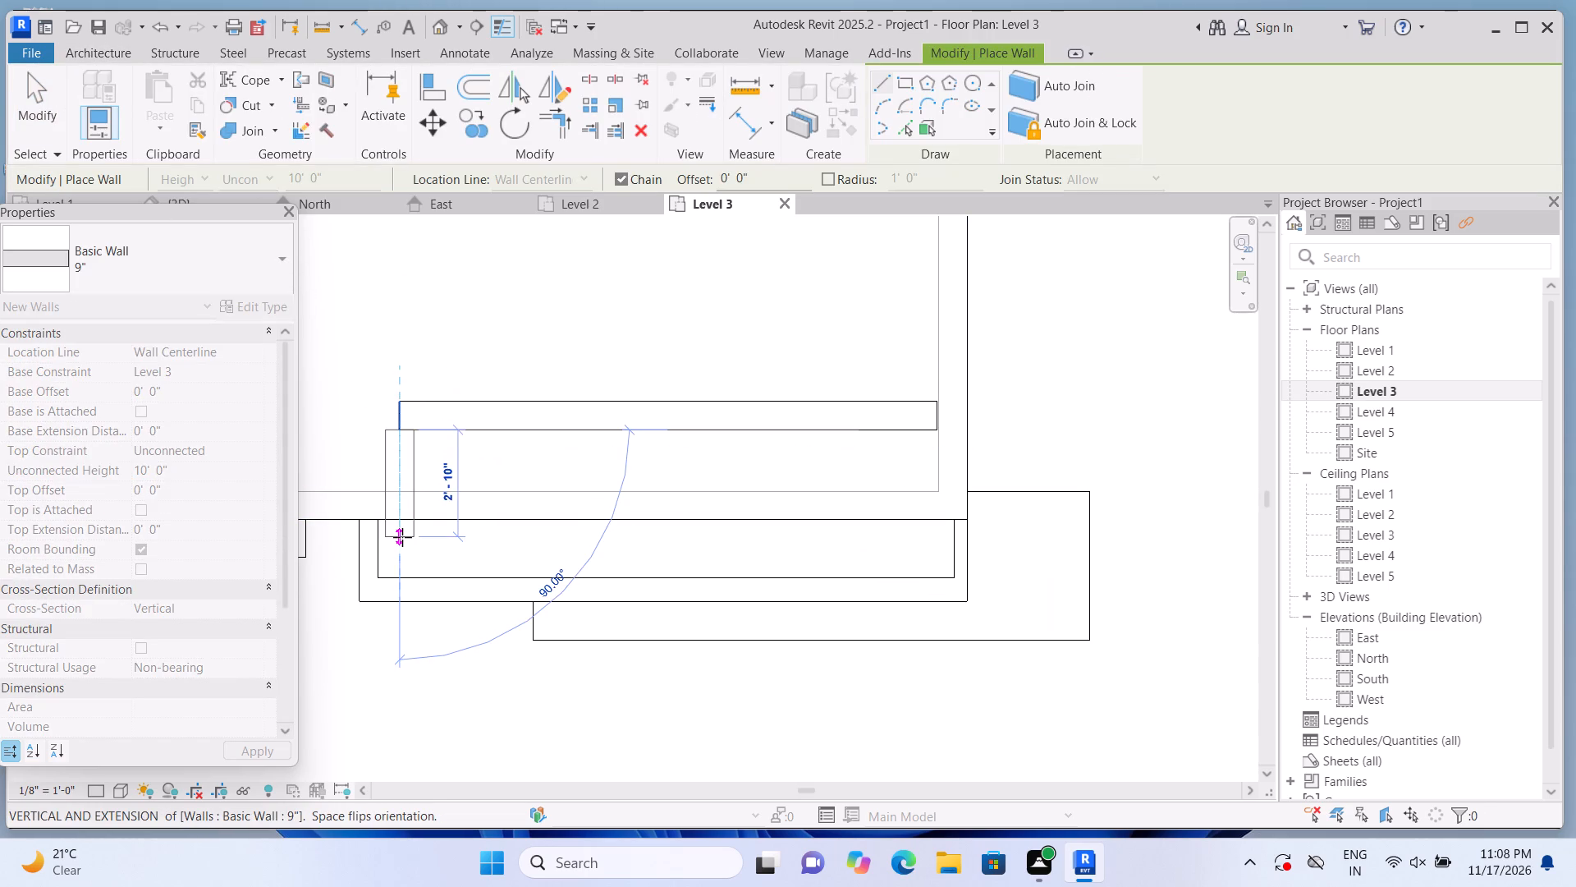
{"action": "left_click", "coordinate": [401, 538]}
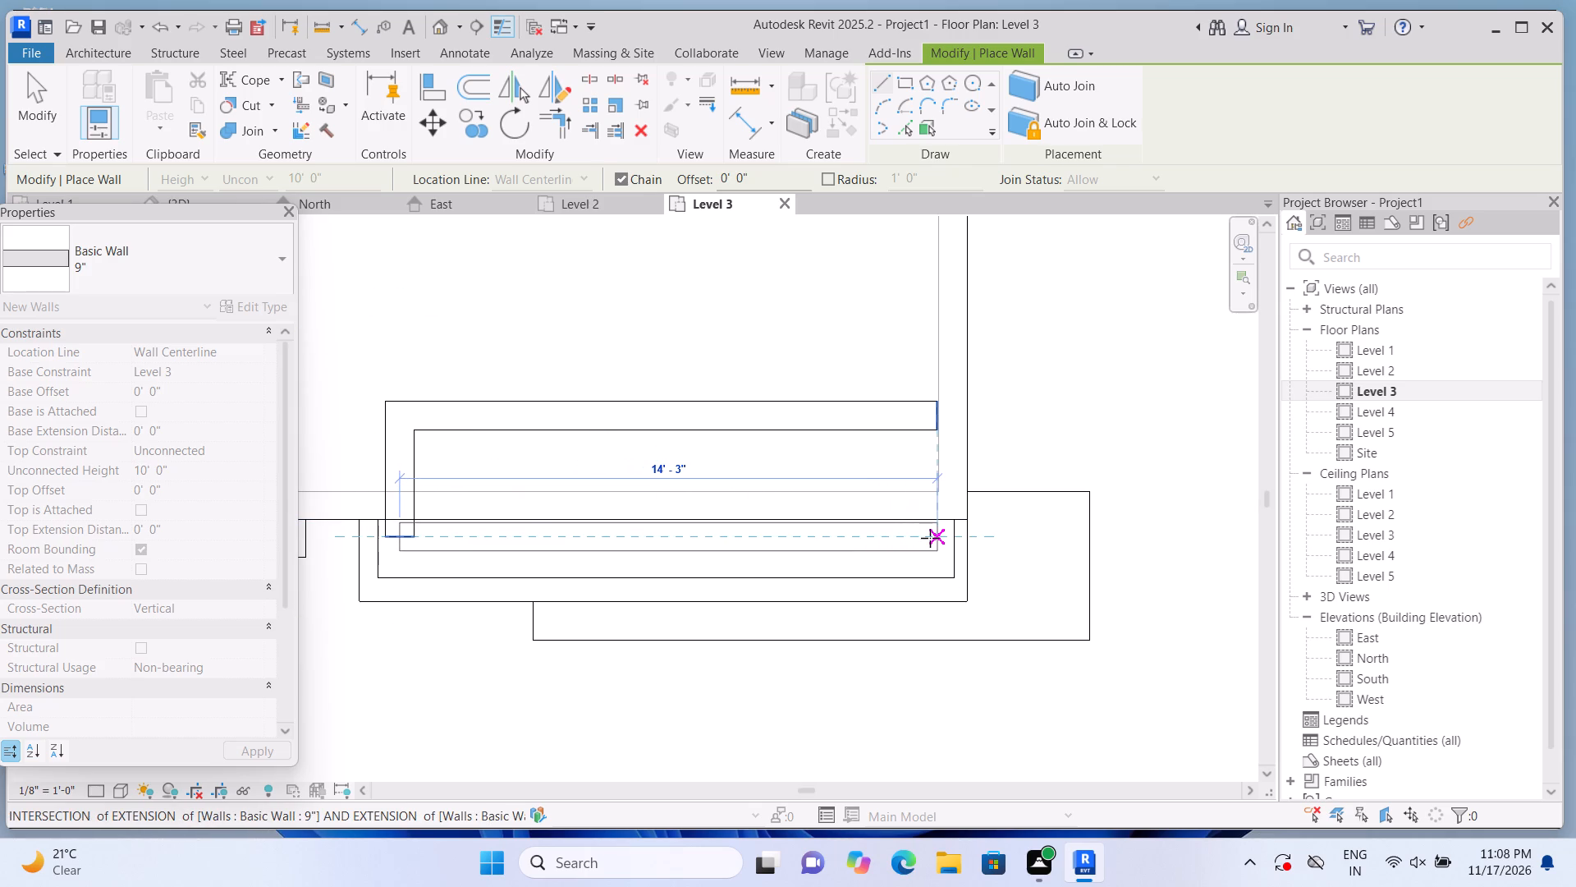
{"action": "left_click", "coordinate": [930, 538]}
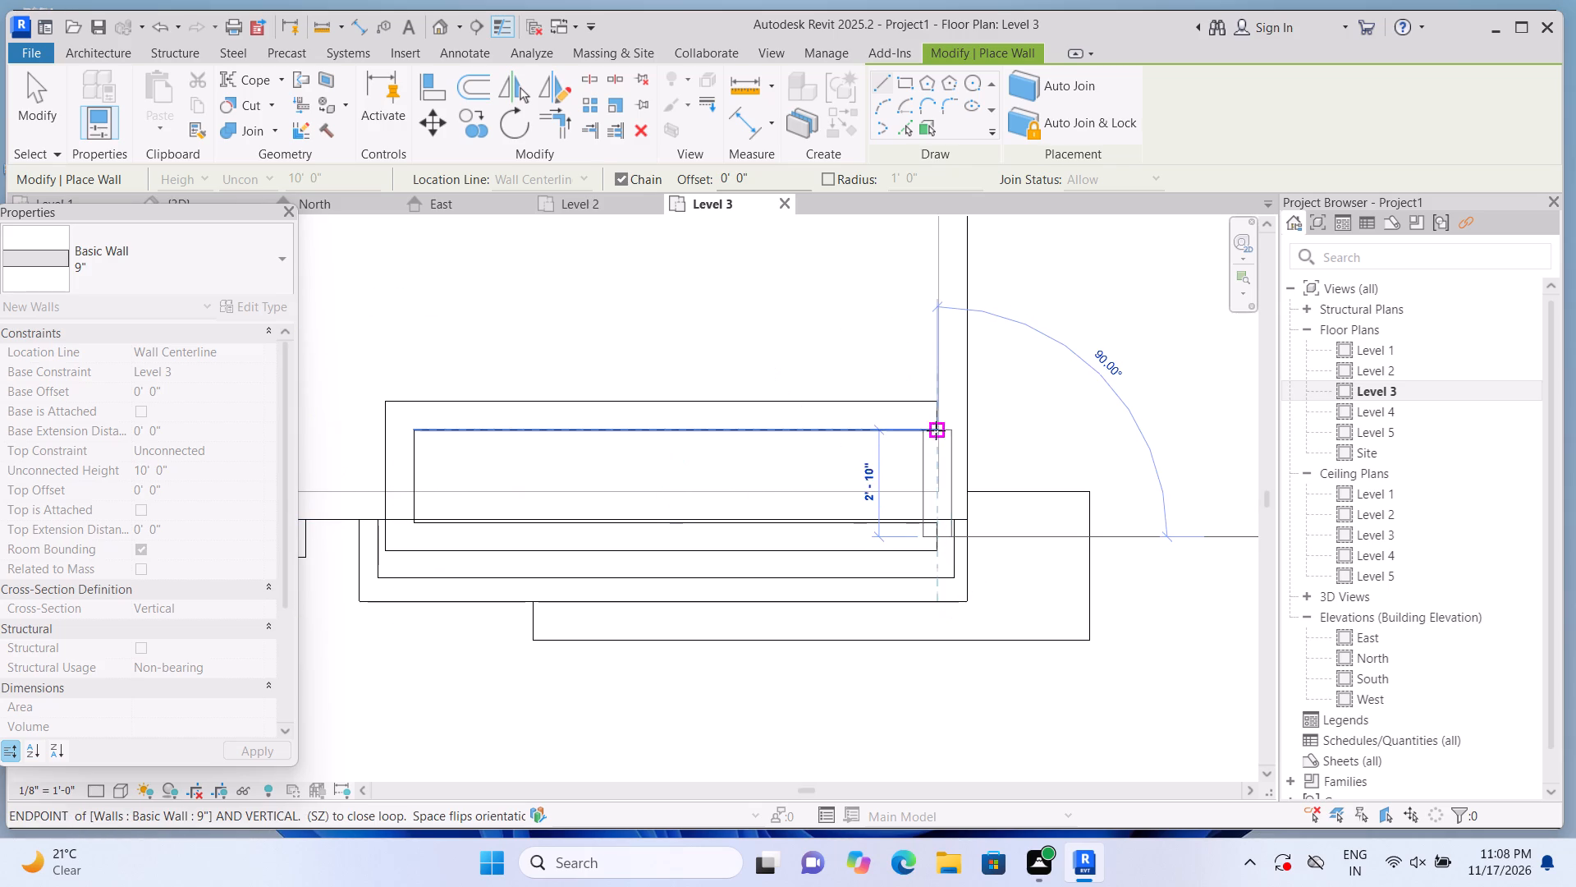
{"action": "left_click", "coordinate": [935, 406]}
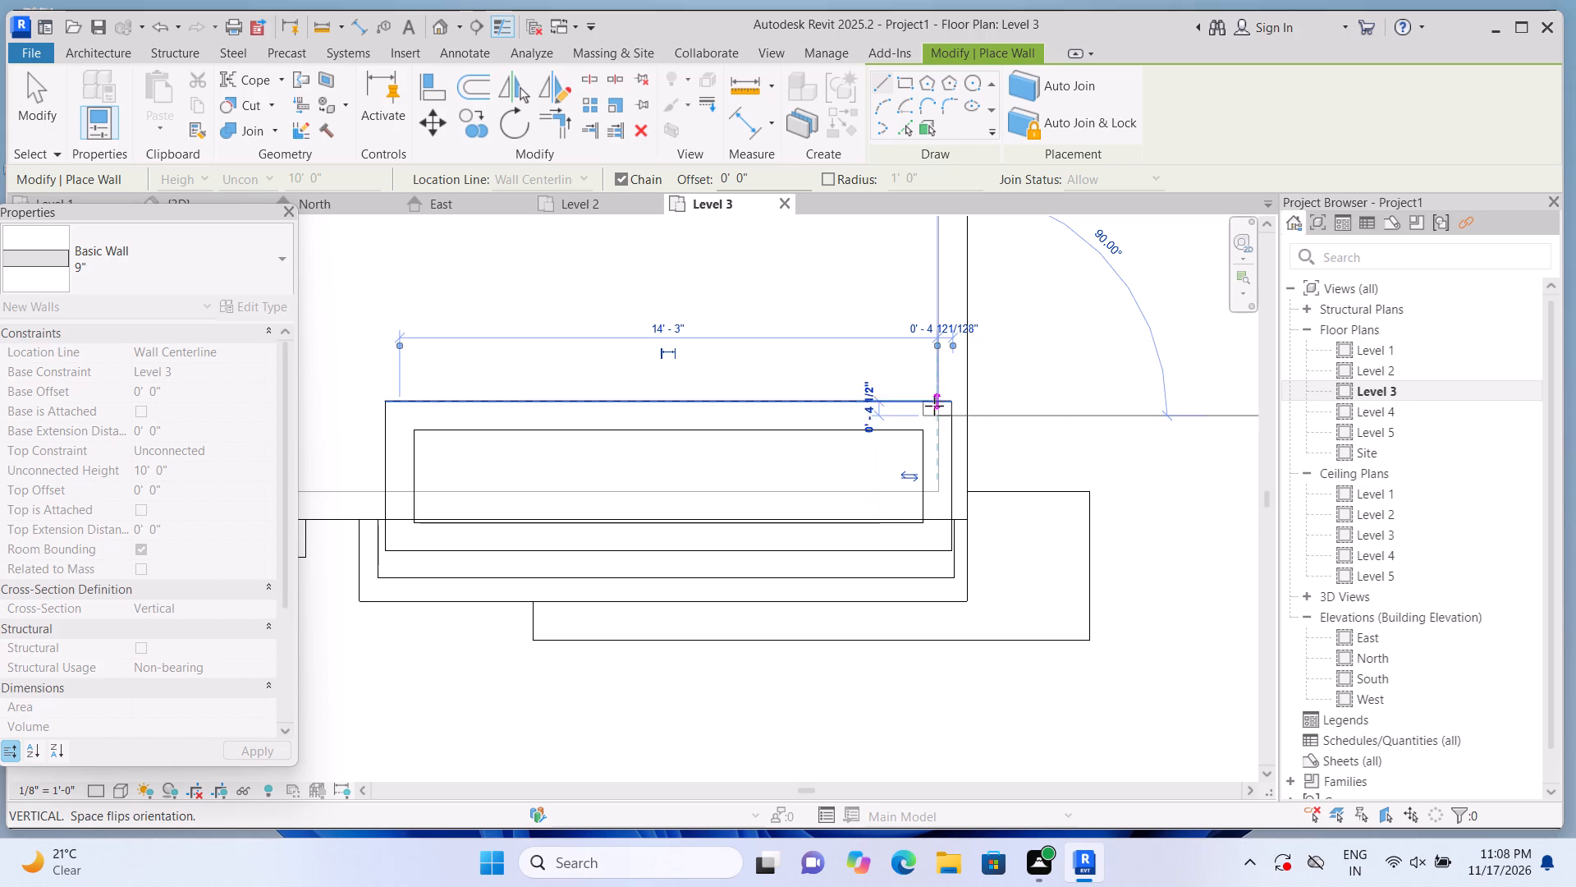
{"action": "key", "text": "Escape"}
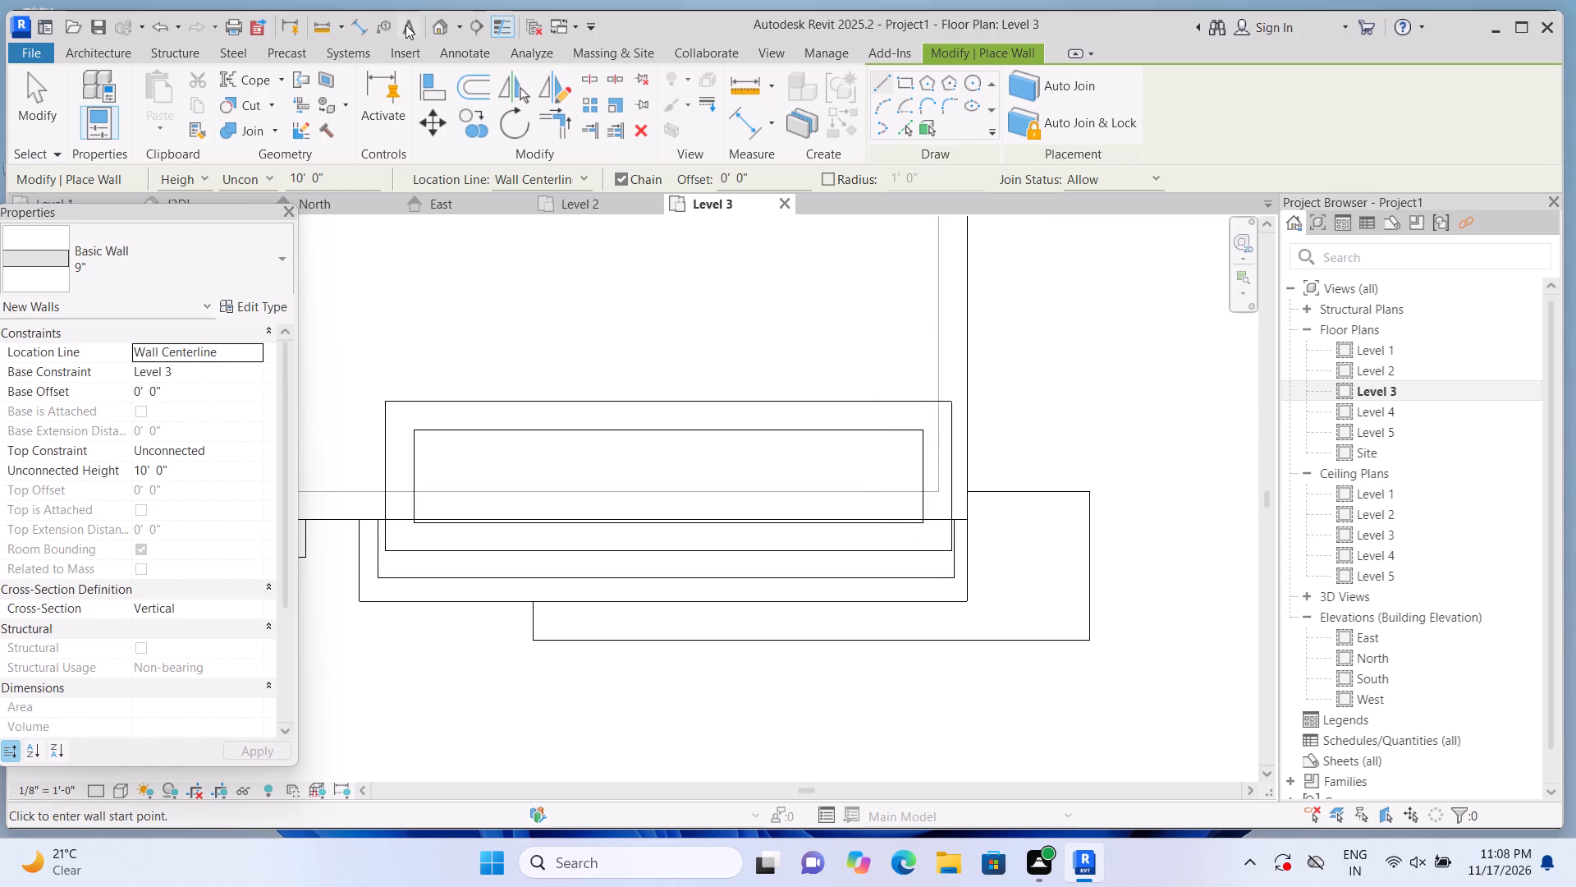
{"action": "left_click", "coordinate": [438, 21]}
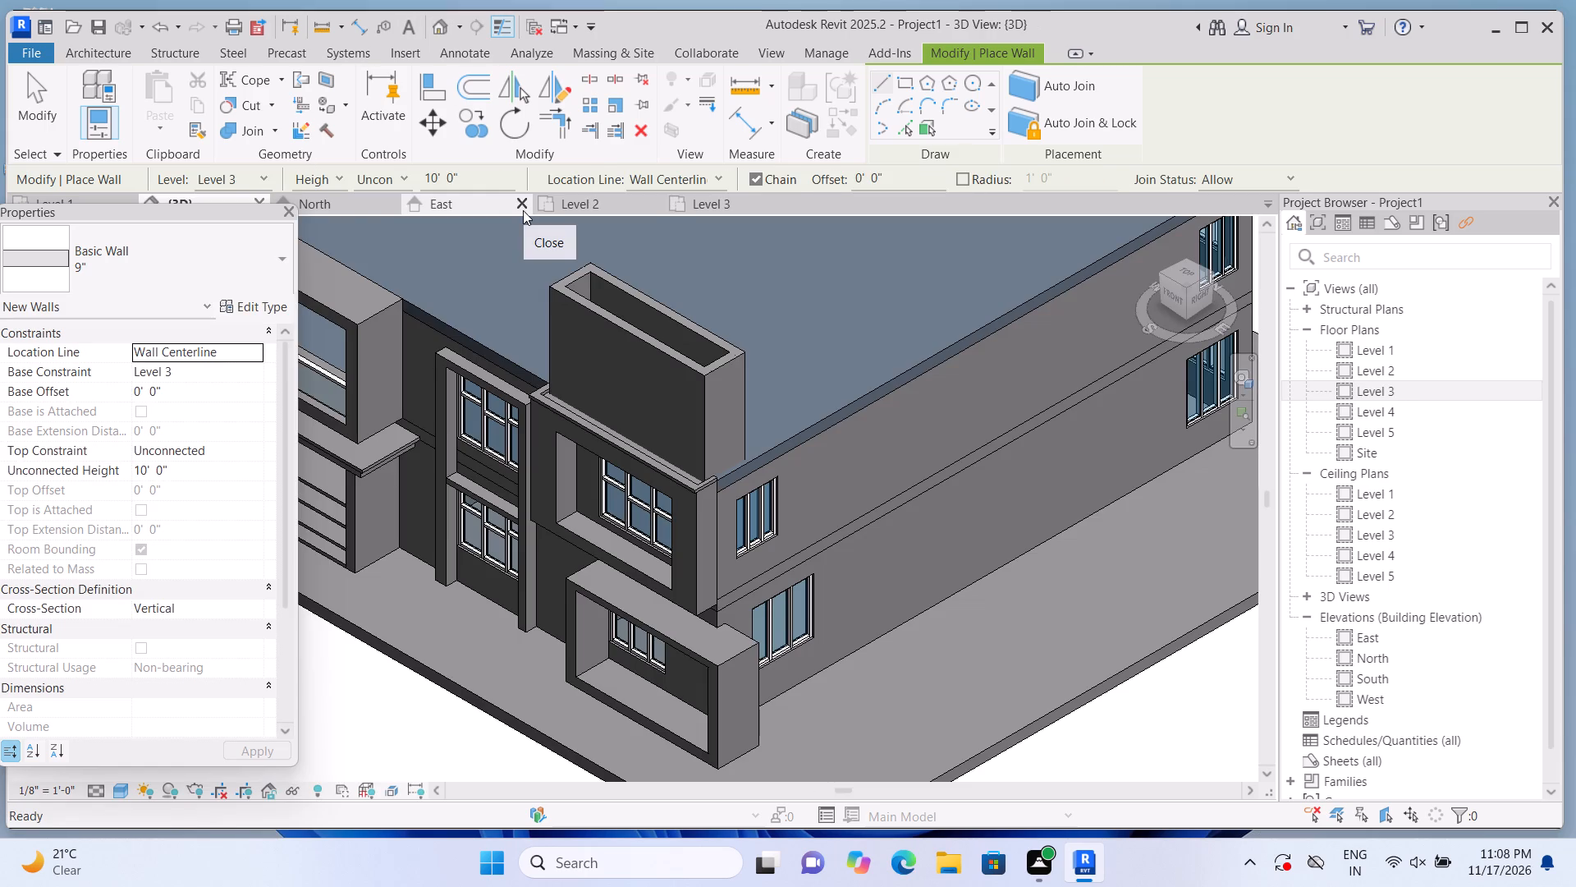
Open the Level 4 floor plan and set its underlay base level to Level 3.
{"action": "double_click", "coordinate": [1372, 416]}
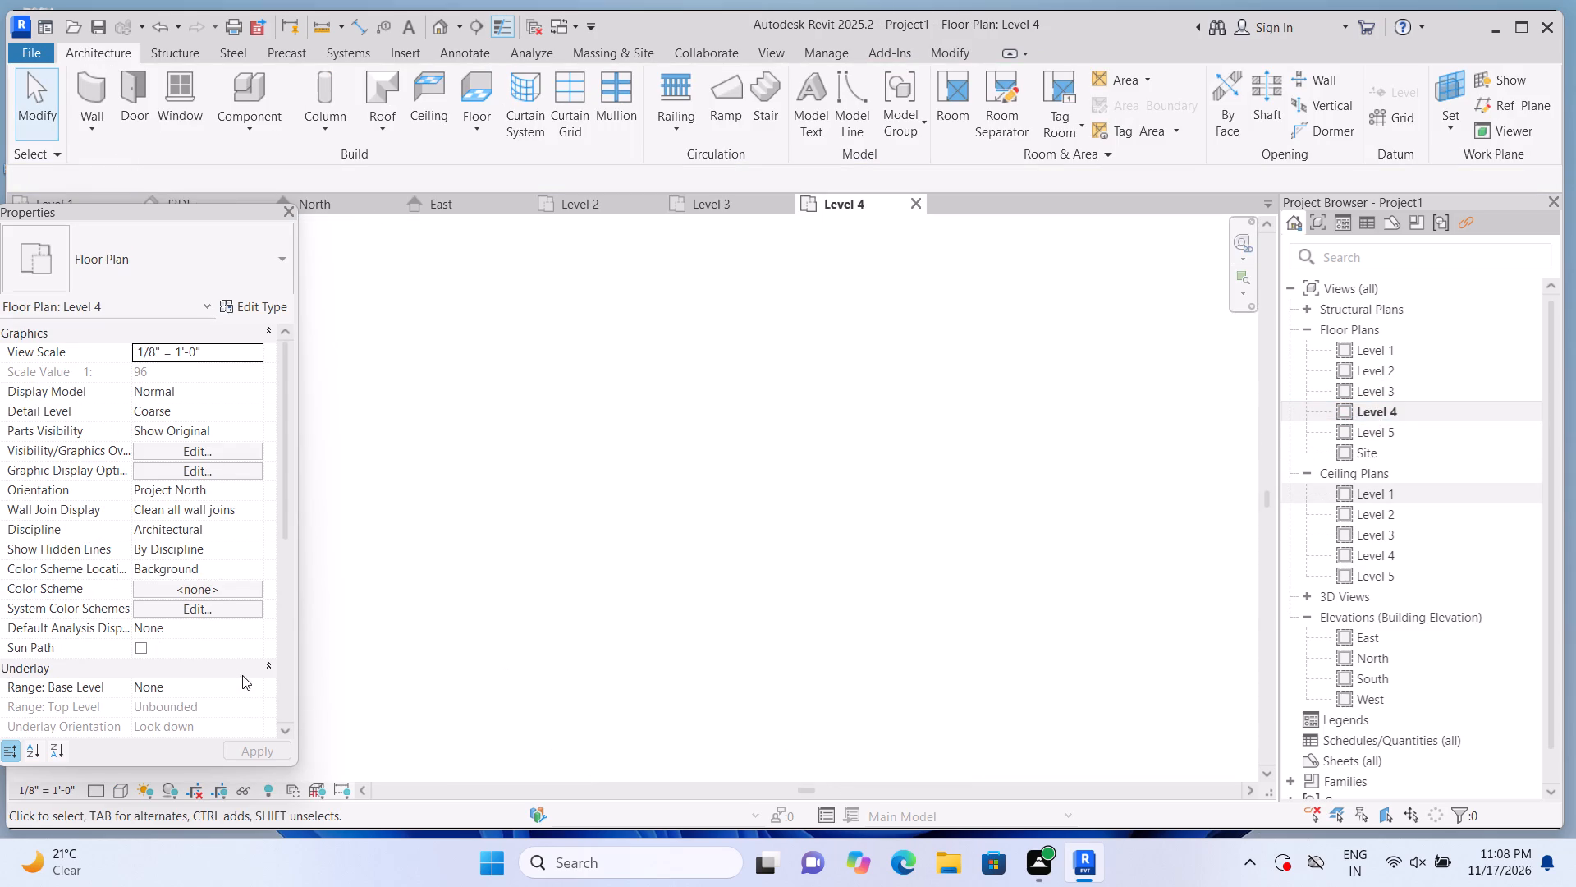
{"action": "left_click", "coordinate": [269, 664]}
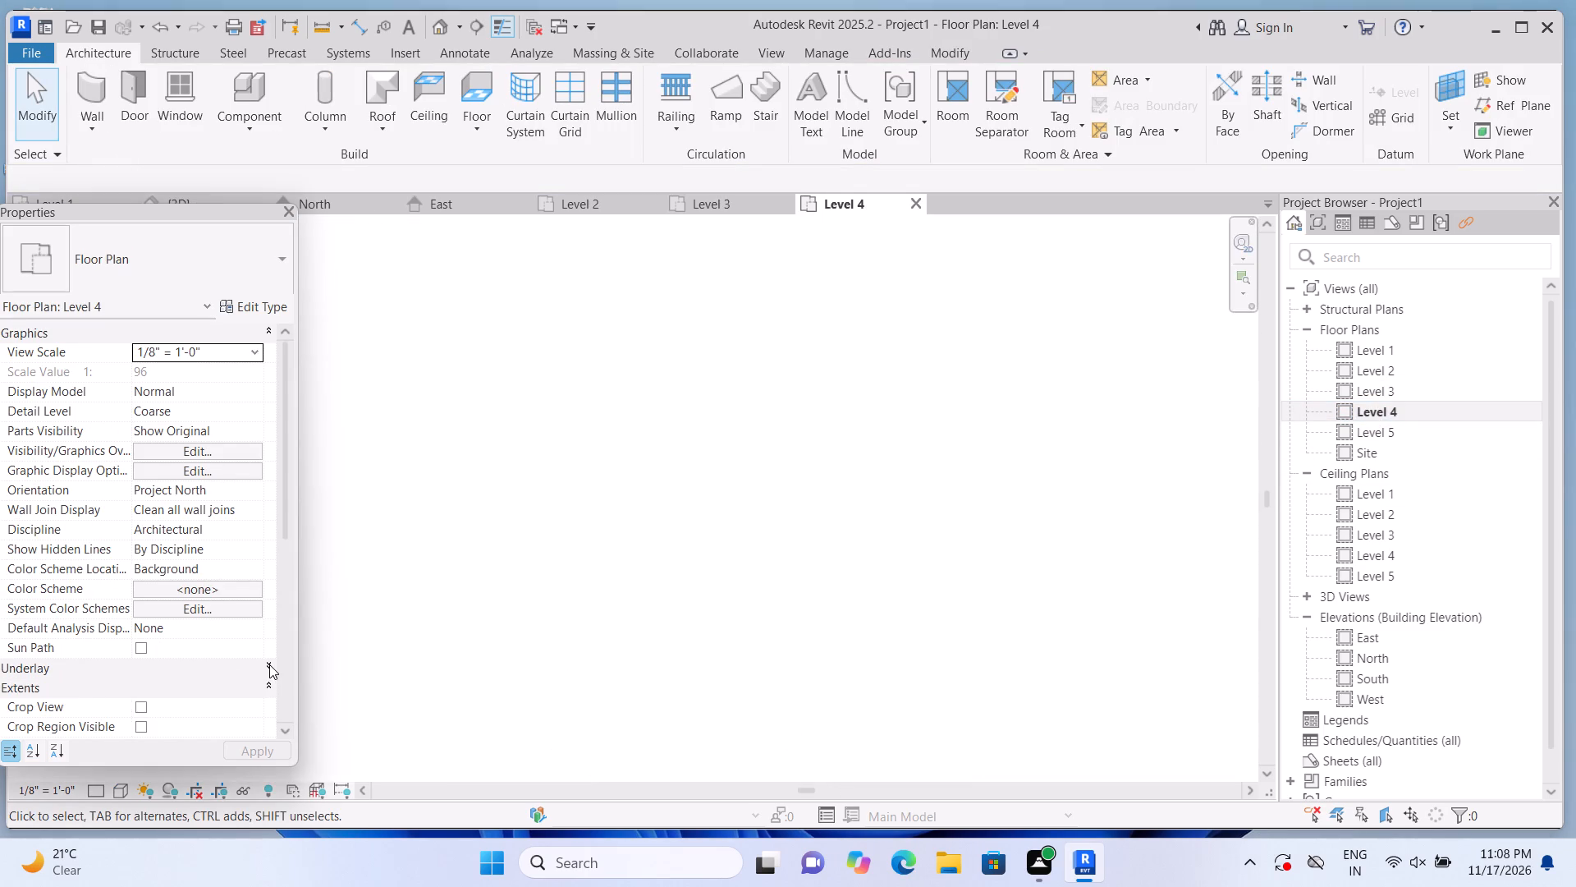
{"action": "left_click", "coordinate": [268, 664]}
{"action": "left_click", "coordinate": [241, 682]}
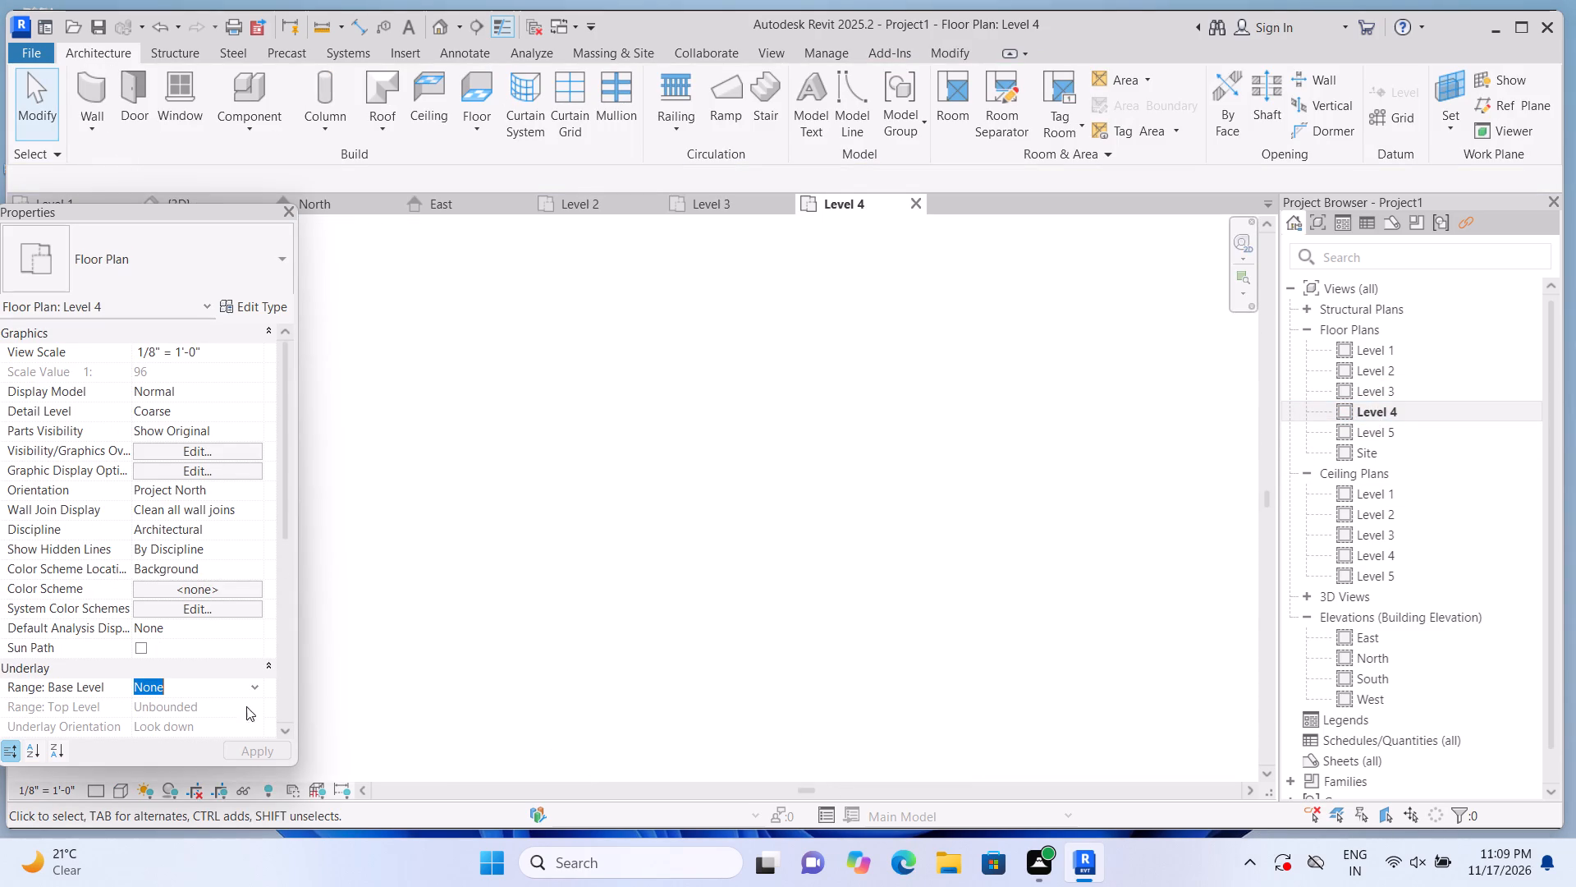
{"action": "left_click", "coordinate": [253, 687]}
{"action": "left_click", "coordinate": [193, 756]}
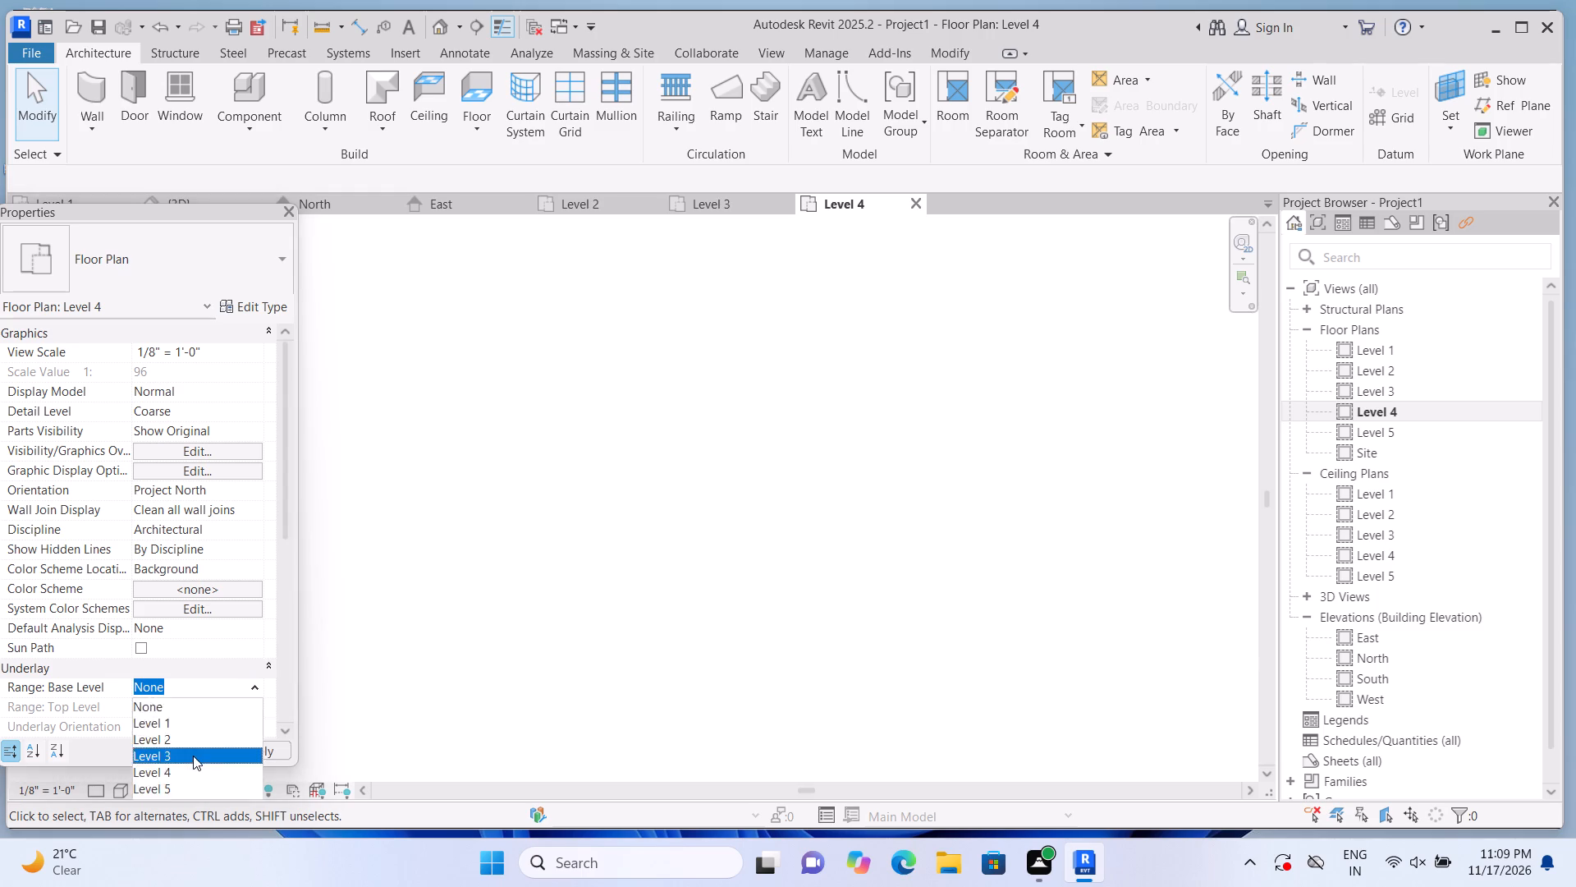
{"action": "left_click", "coordinate": [268, 752]}
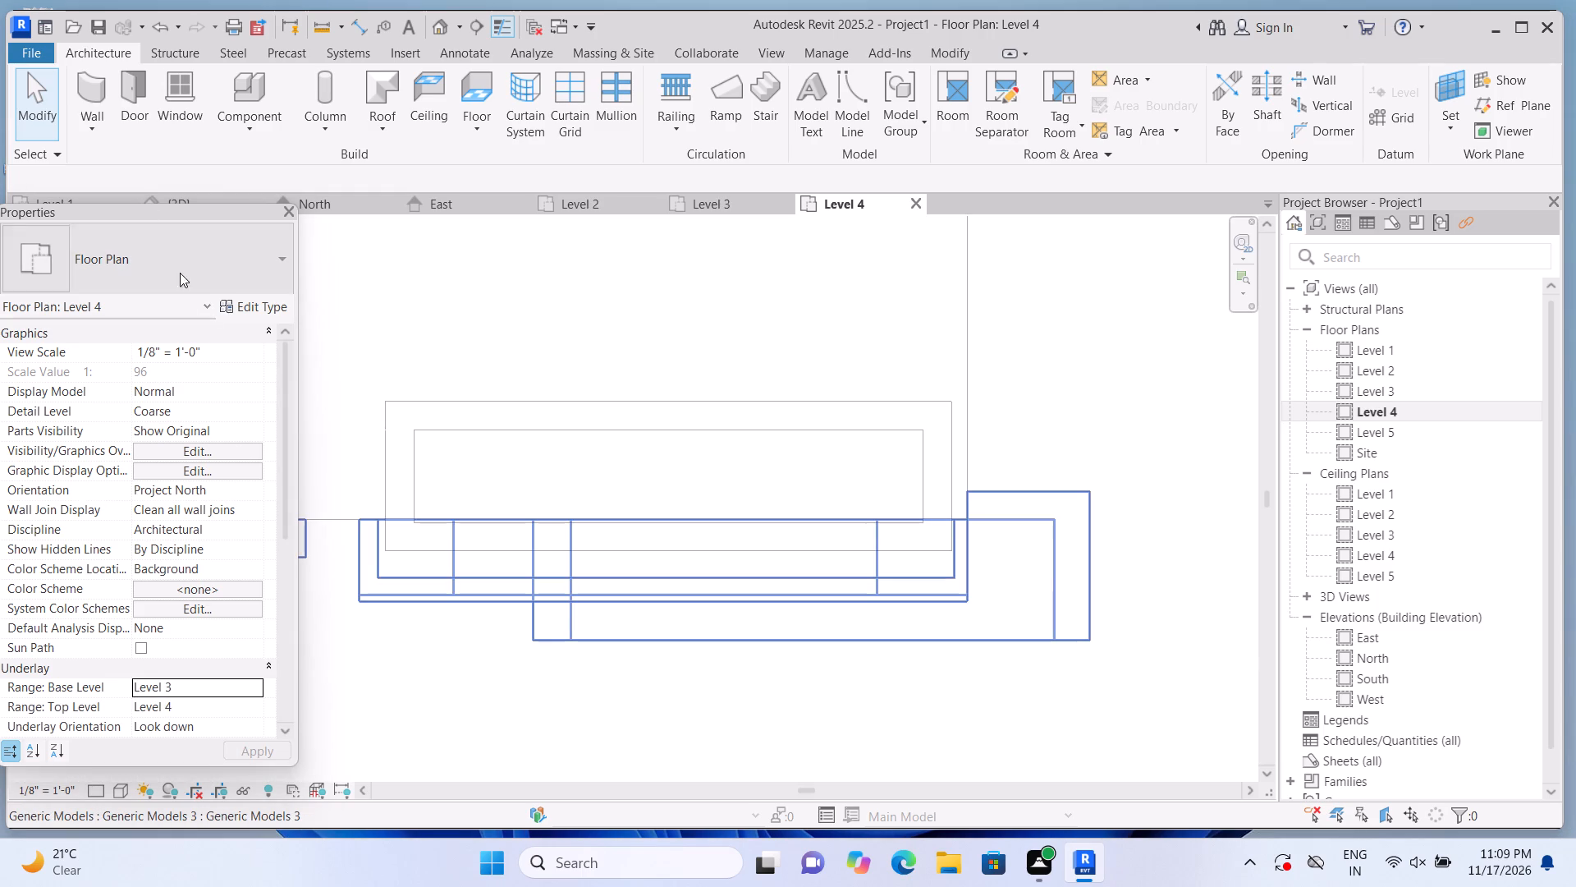
Create a Generic - 12" footprint roof on Level 4 over the enclosure, about 17' by 3' 11 1/2", overhanging both short ends.
{"action": "left_click", "coordinate": [384, 135]}
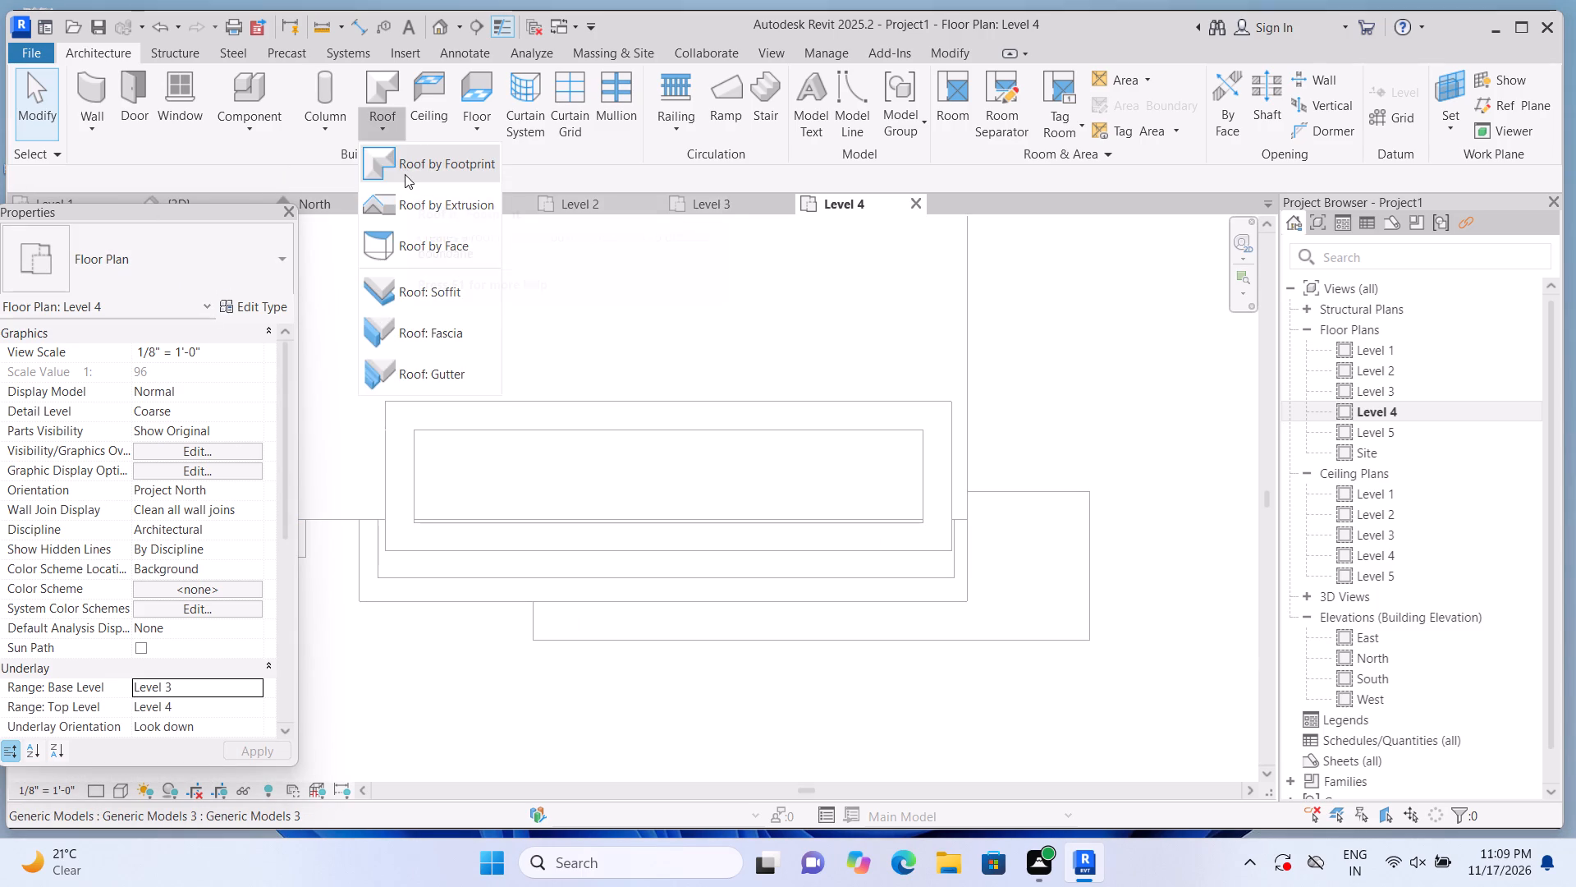
{"action": "left_click", "coordinate": [405, 174]}
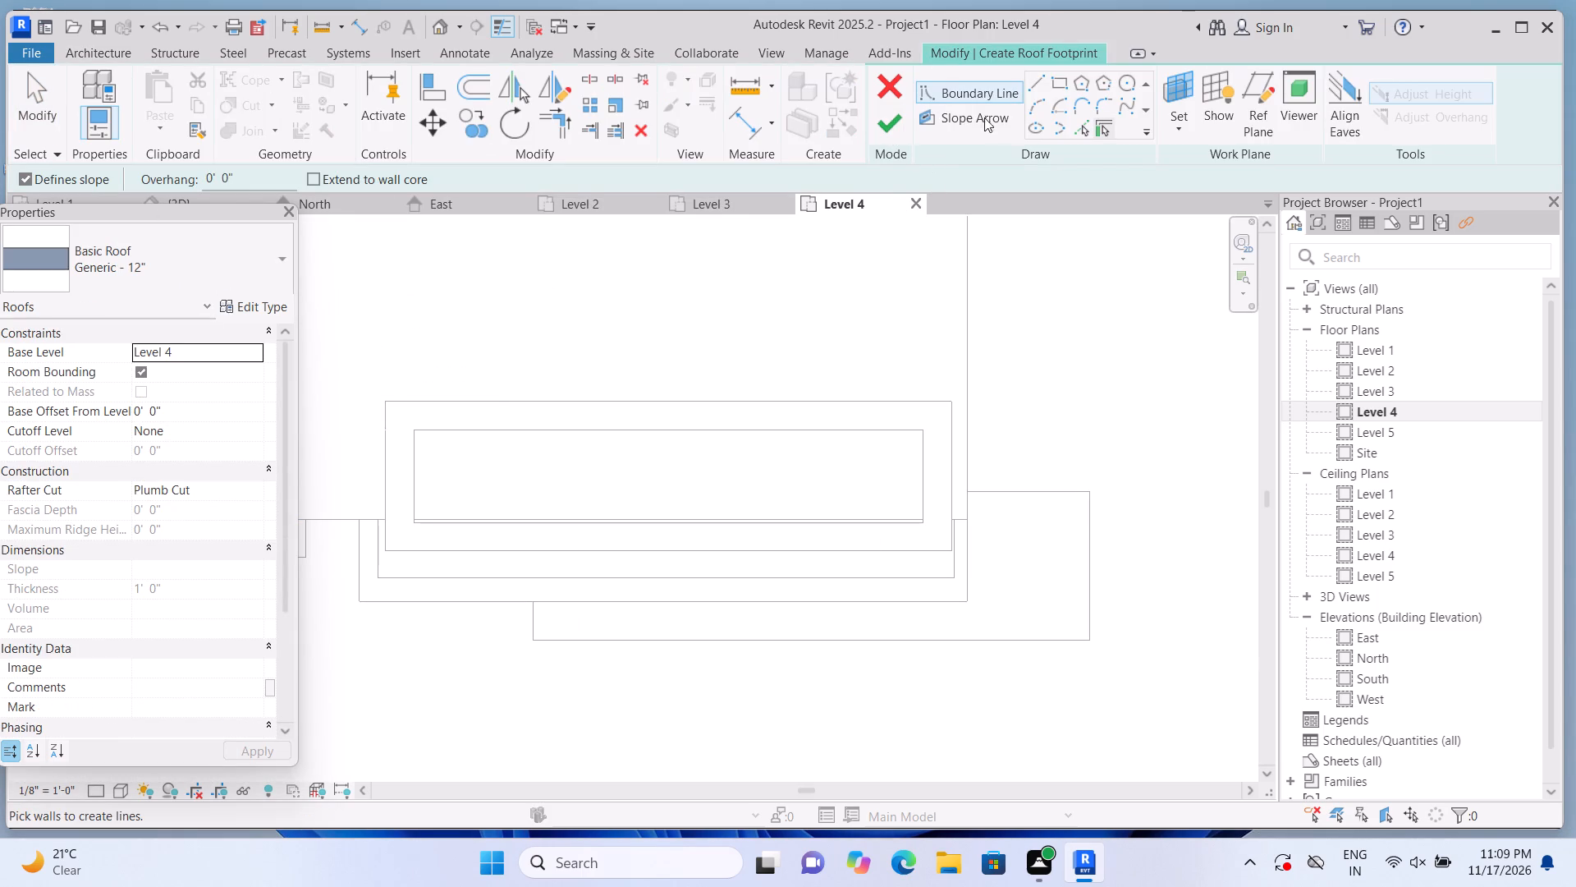
{"action": "left_click", "coordinate": [1064, 85]}
{"action": "scroll", "coordinate": [527, 363], "scroll_direction": "down", "scroll_amount": 3}
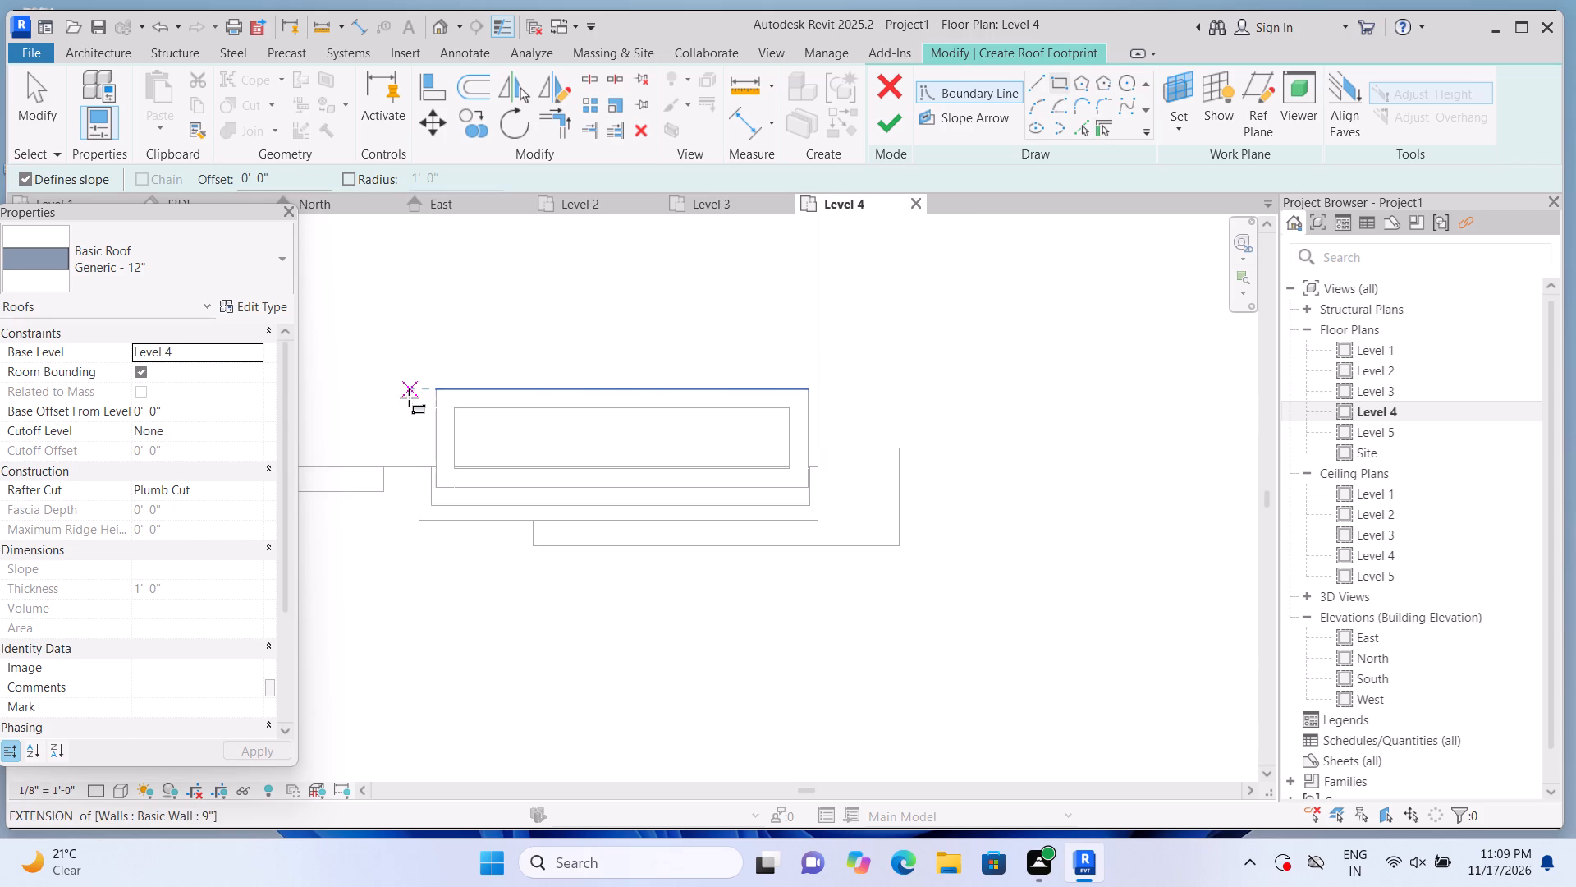
{"action": "scroll", "coordinate": [409, 398], "scroll_direction": "up", "scroll_amount": 4}
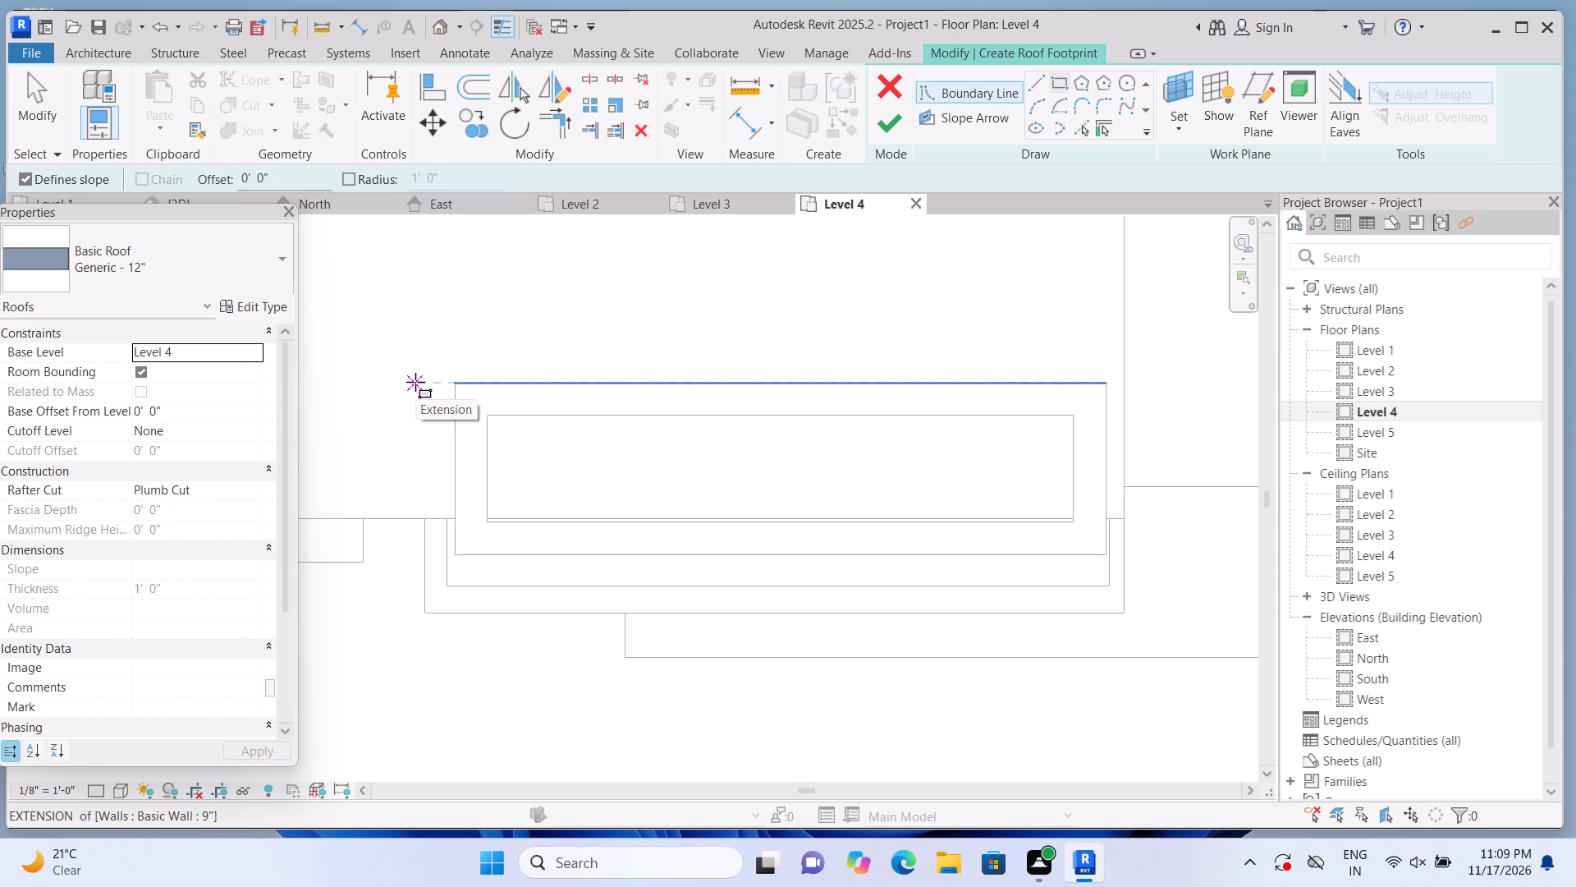
{"action": "left_click", "coordinate": [415, 382]}
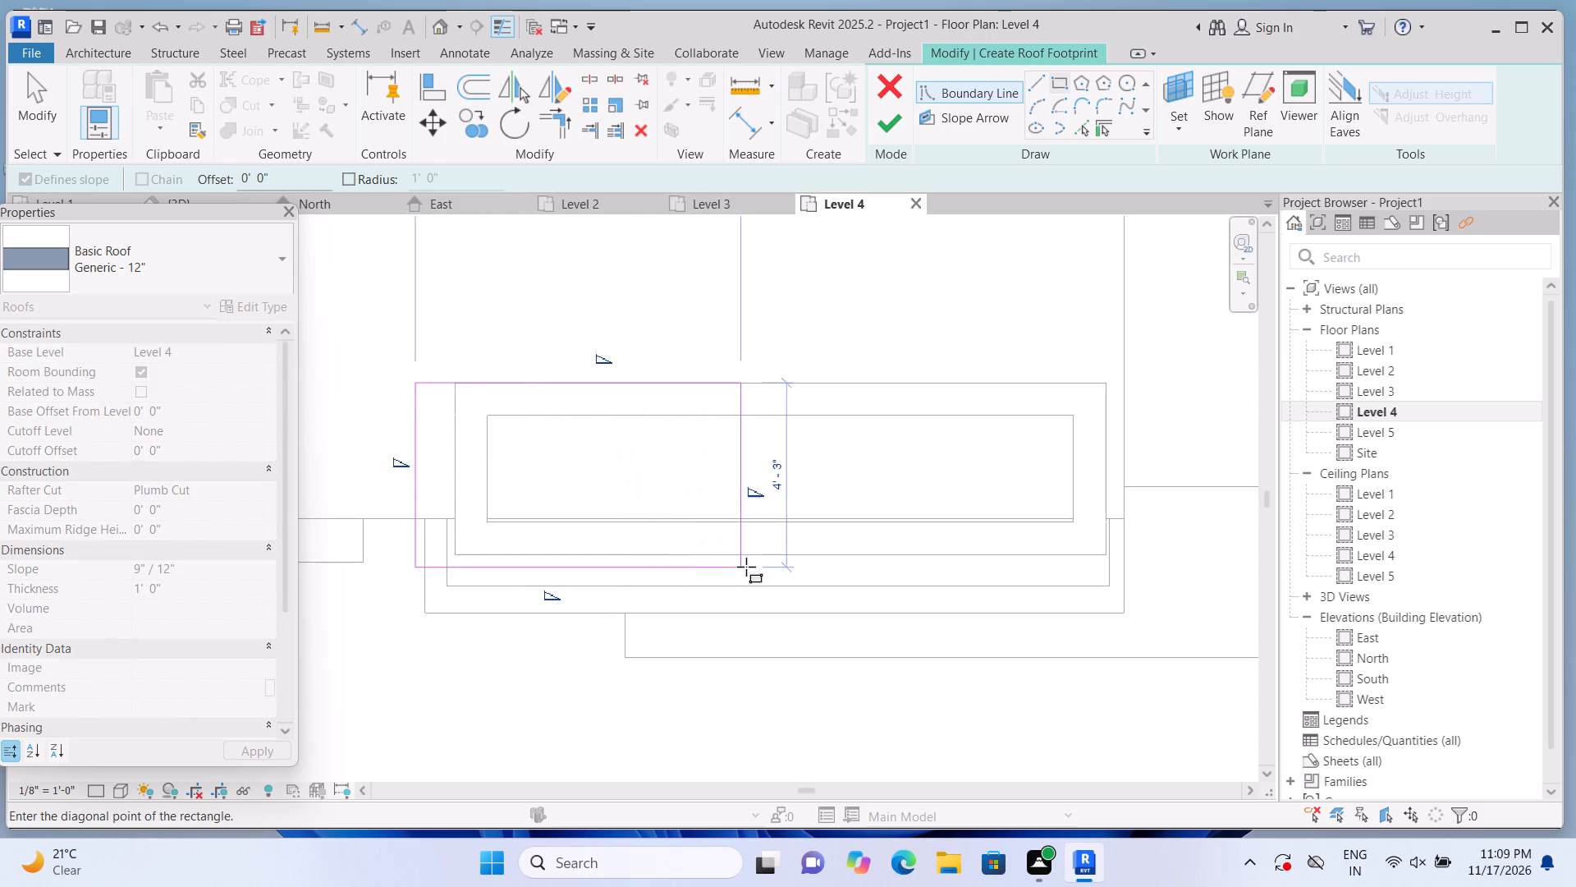
{"action": "left_click", "coordinate": [1155, 552]}
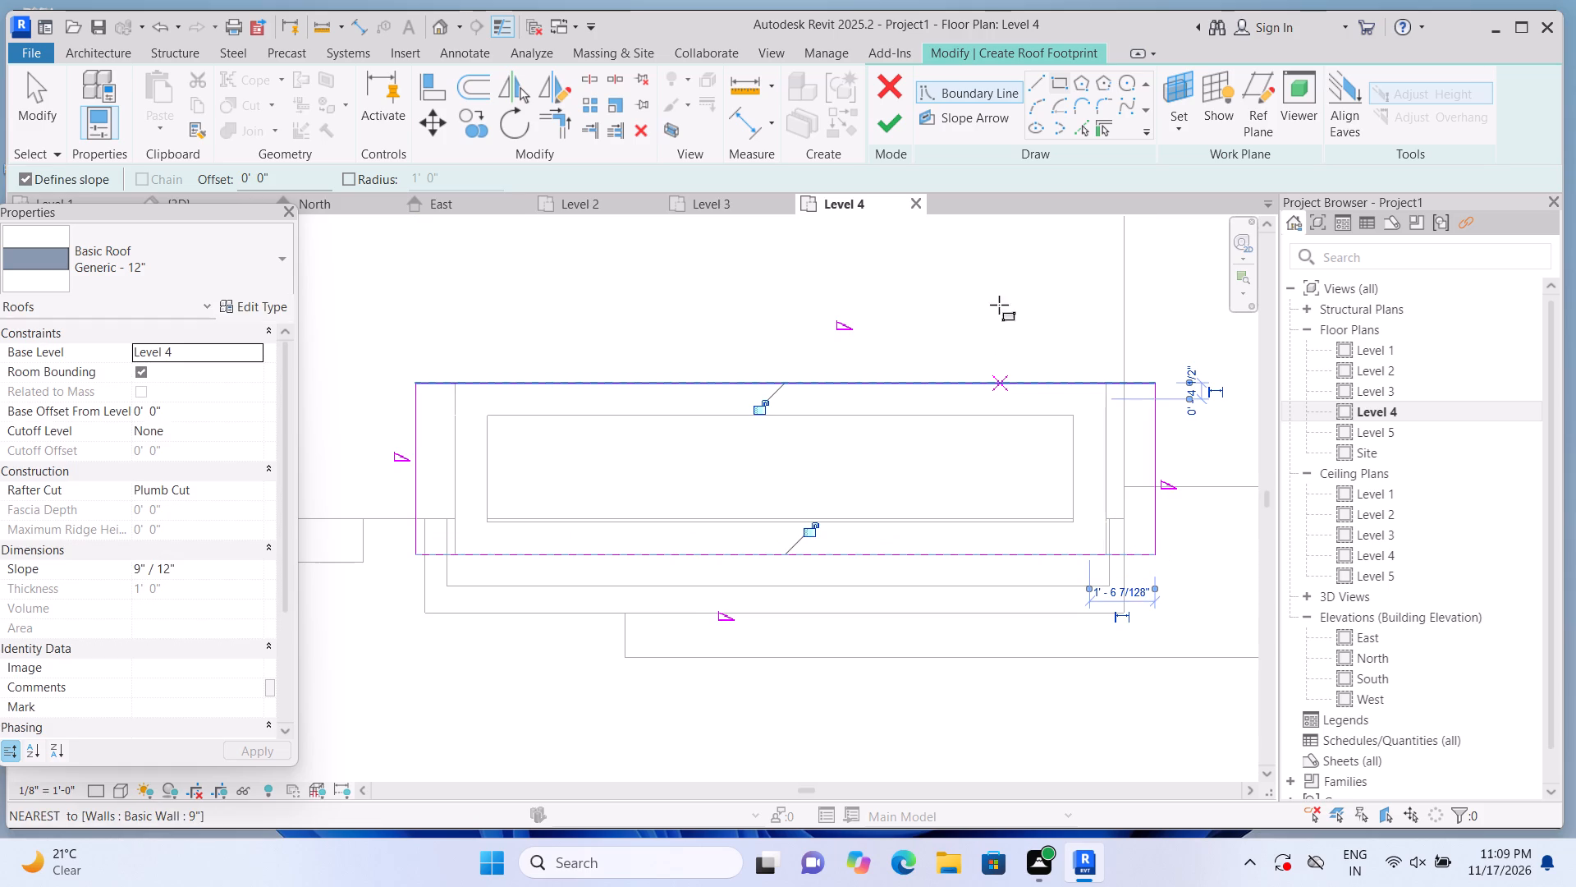
{"action": "left_click", "coordinate": [893, 131]}
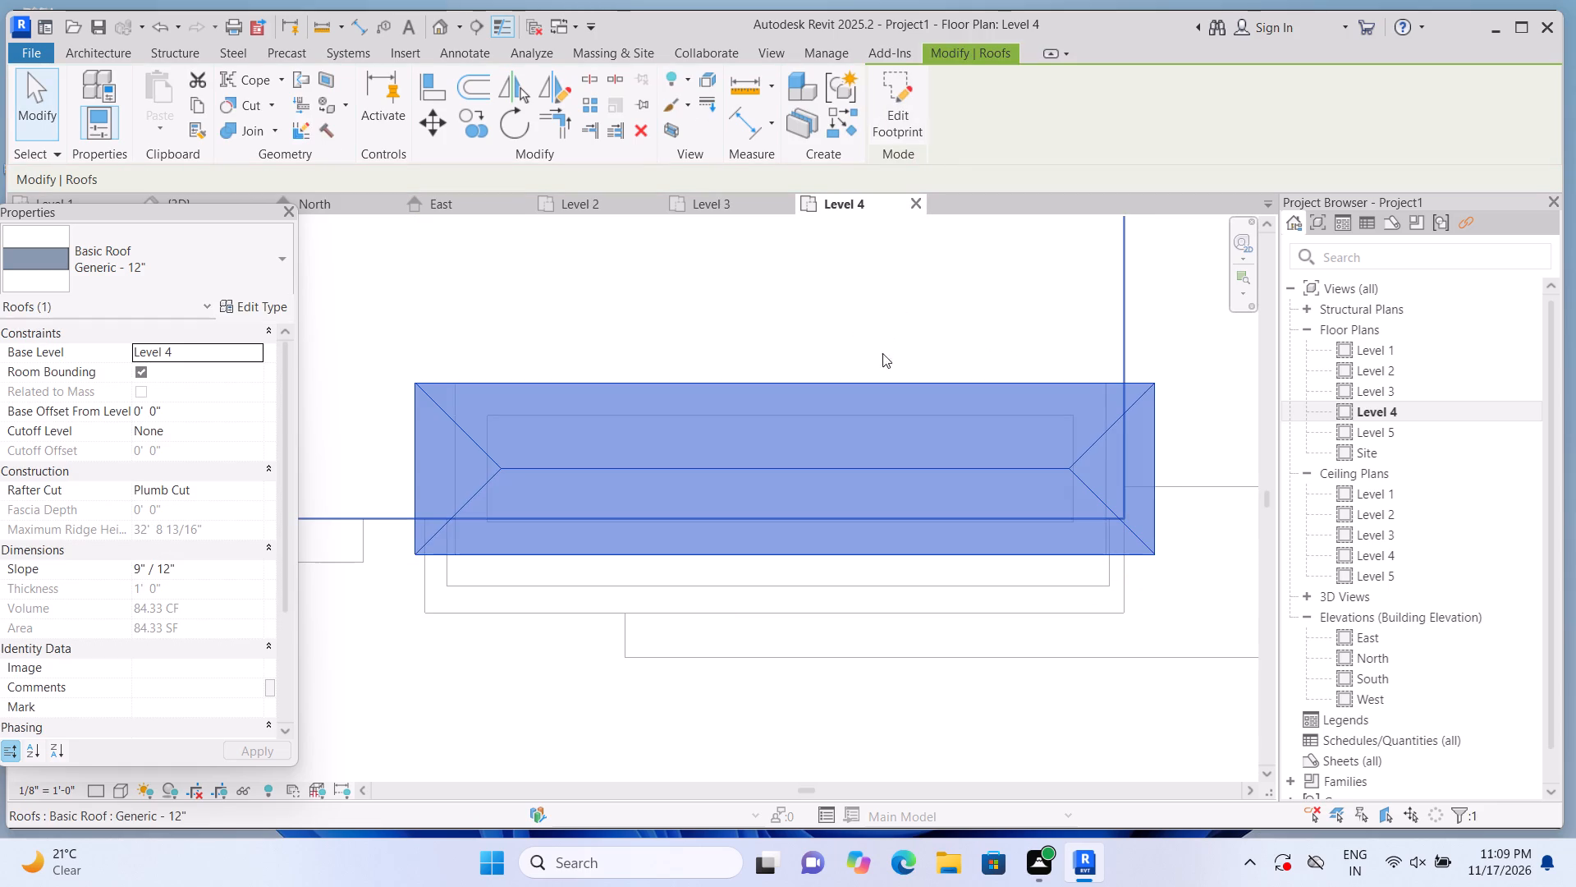
In 3D, edit the small roof's footprint to remove the defined slope from both long edges, making it a gable roof.
{"action": "left_click", "coordinate": [433, 28]}
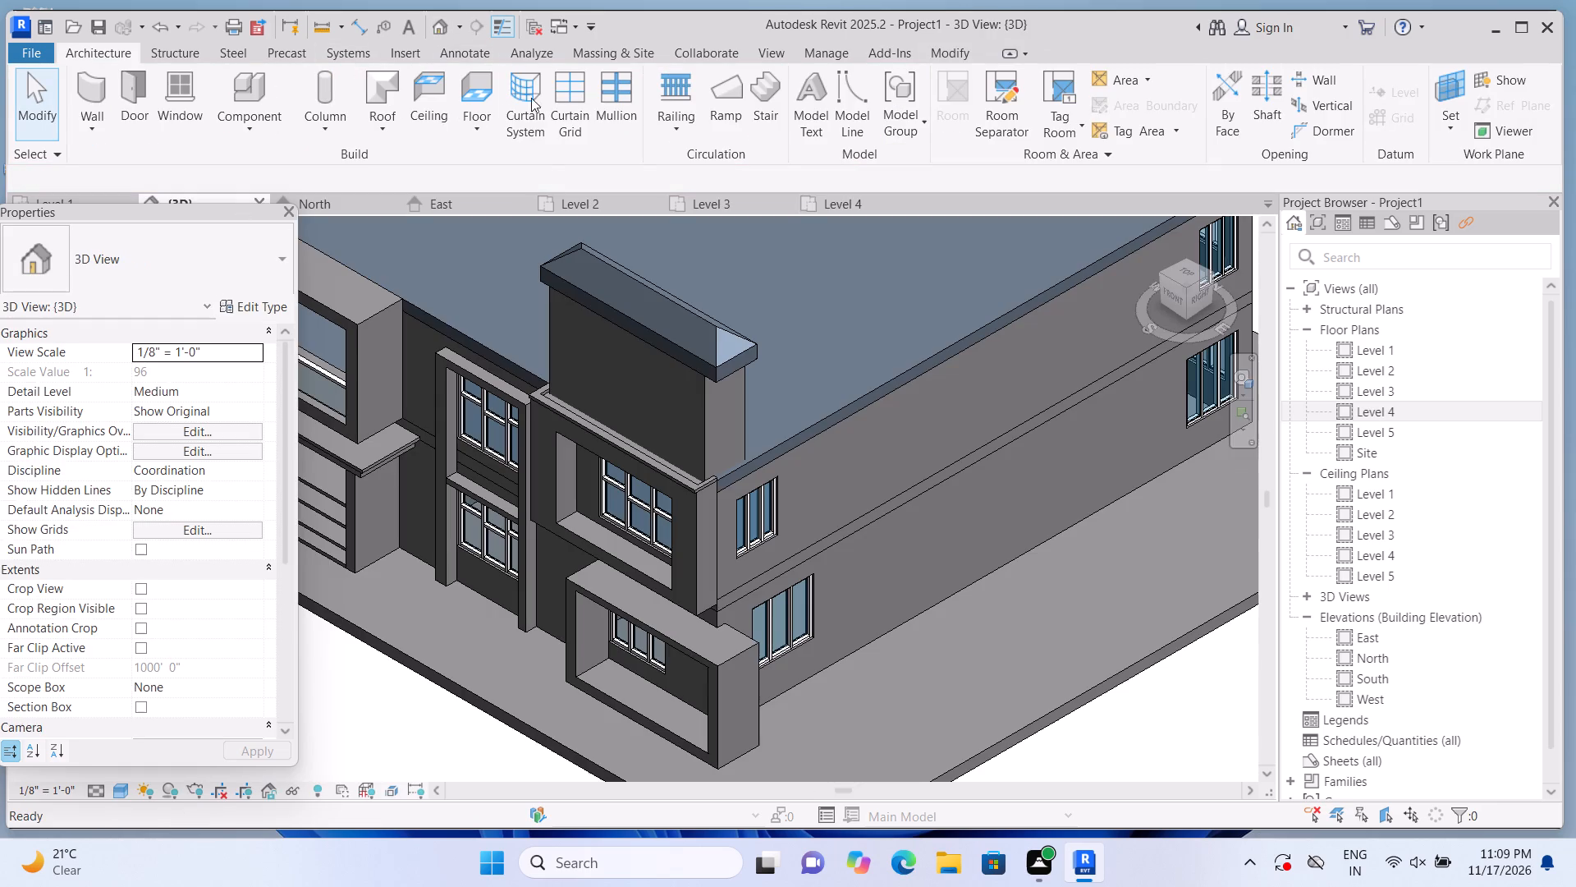
{"action": "left_click", "coordinate": [589, 299]}
{"action": "double_click", "coordinate": [589, 299]}
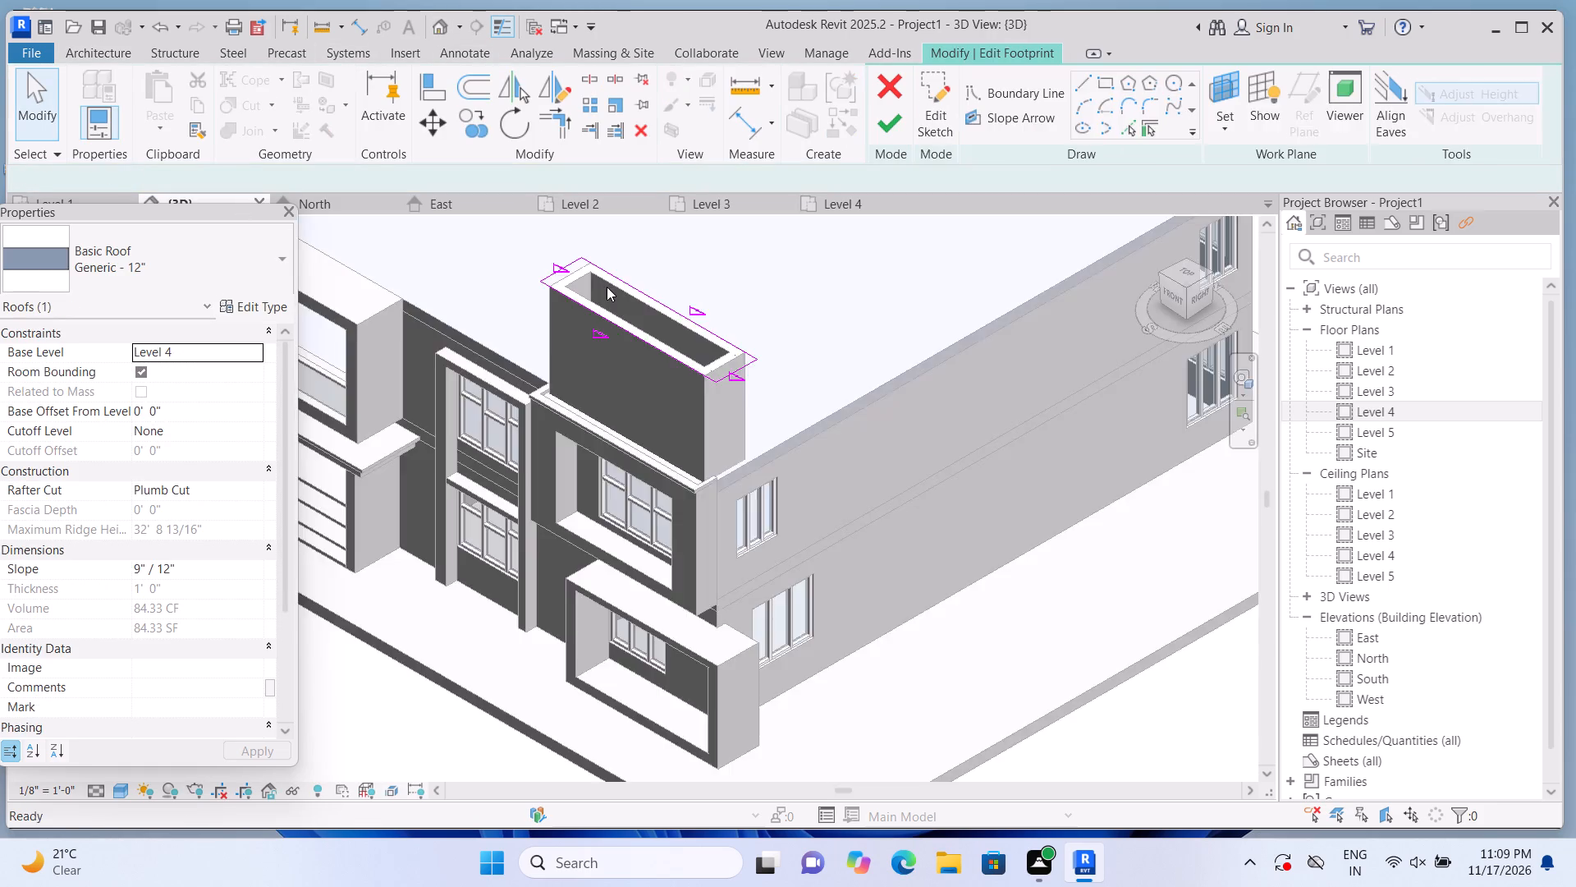
{"action": "scroll", "coordinate": [606, 286], "scroll_direction": "up", "scroll_amount": 6}
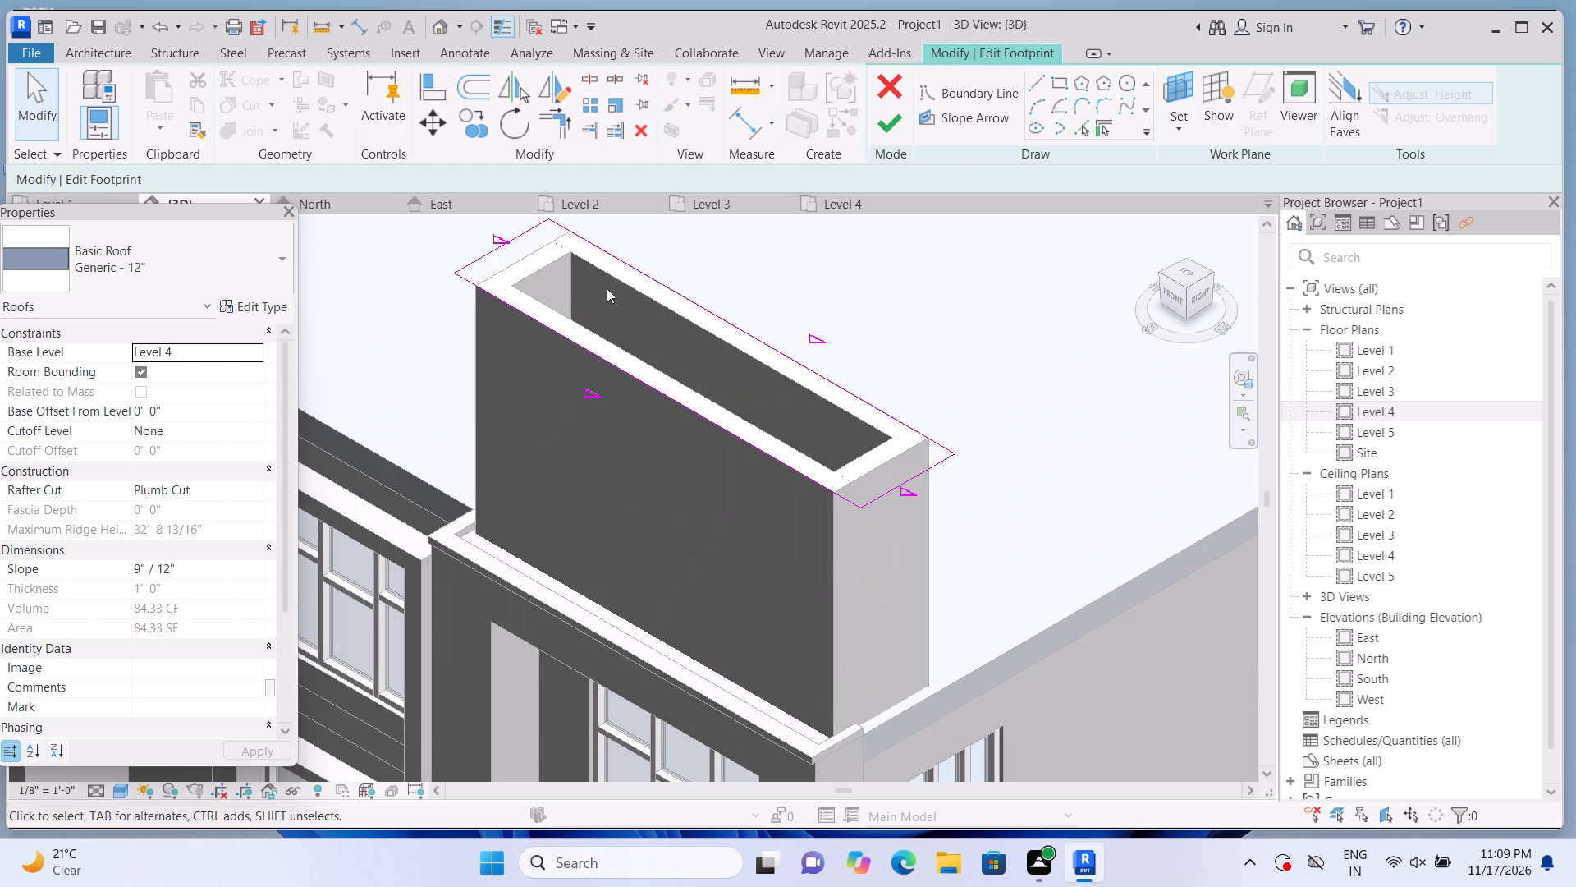
{"action": "left_click", "coordinate": [734, 318]}
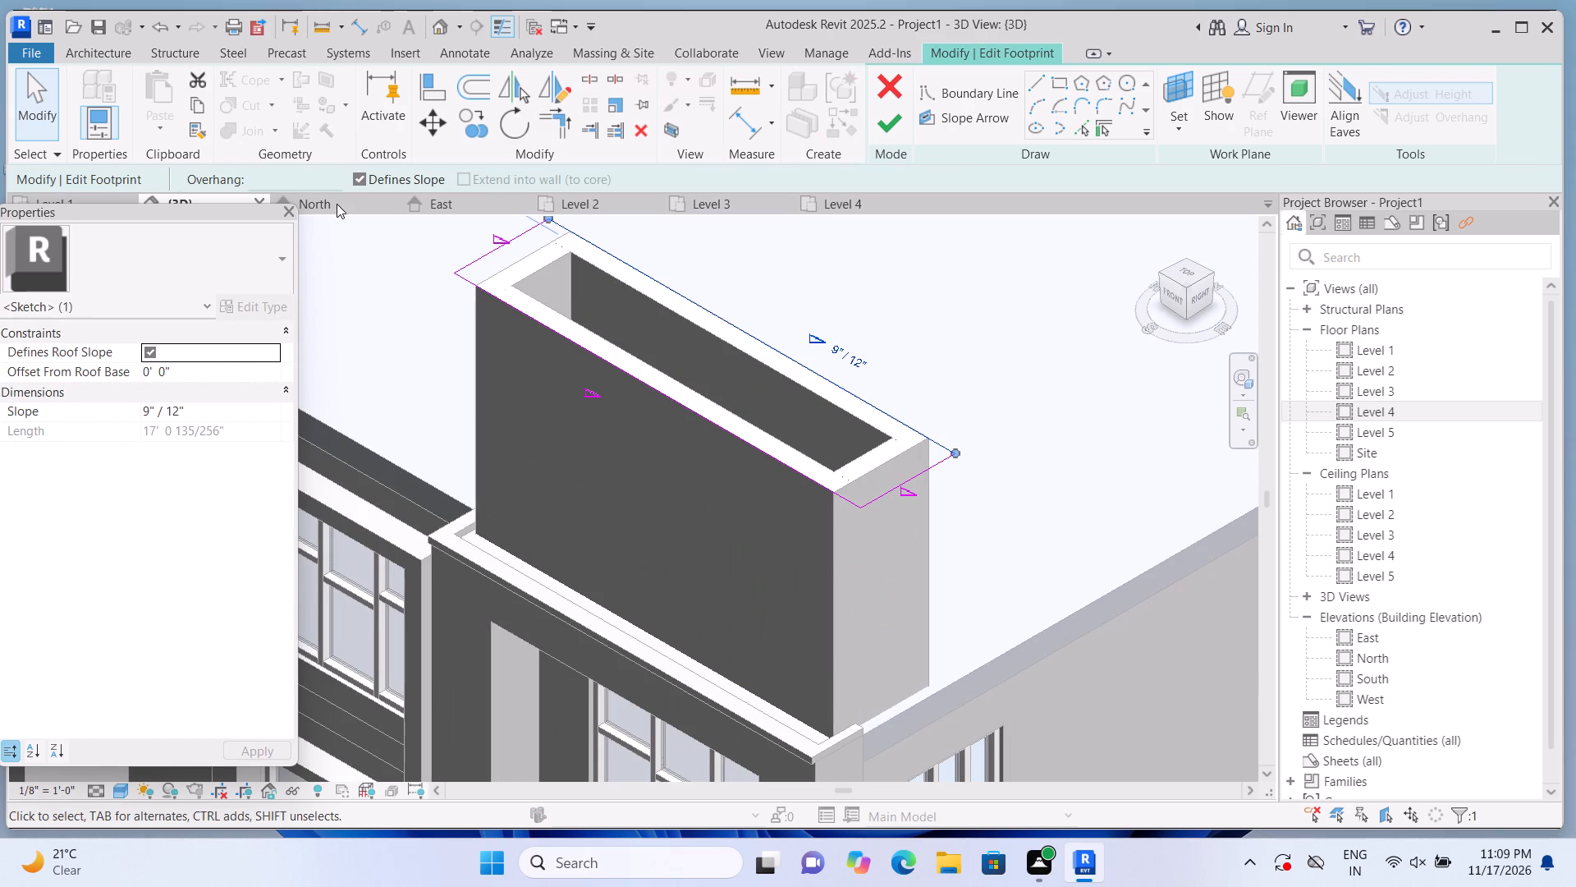
{"action": "left_click", "coordinate": [359, 174]}
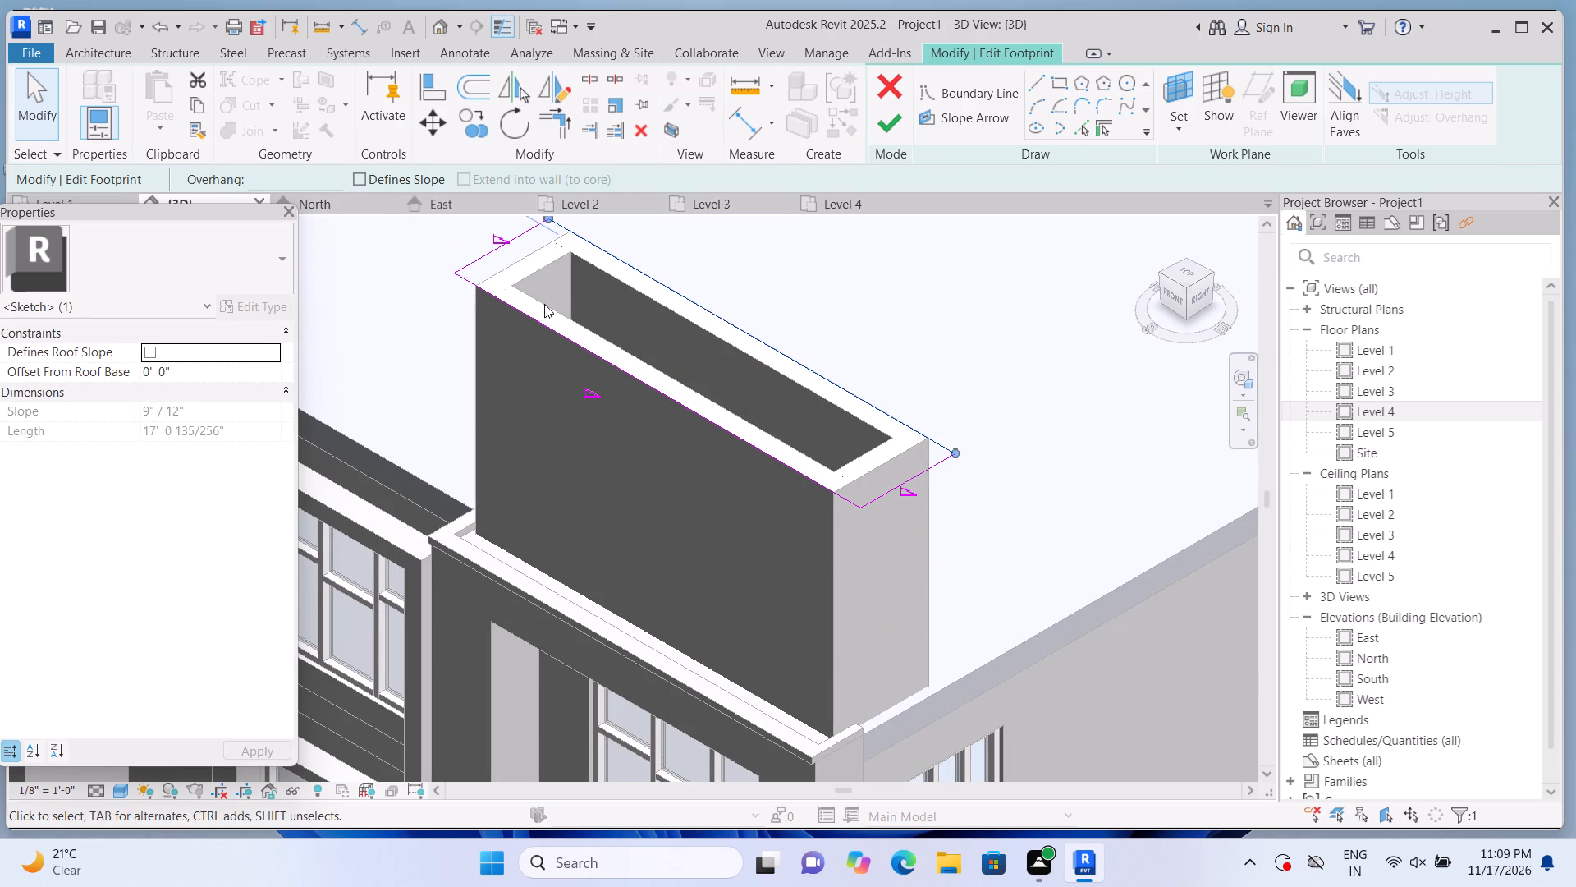
{"action": "left_click", "coordinate": [568, 347]}
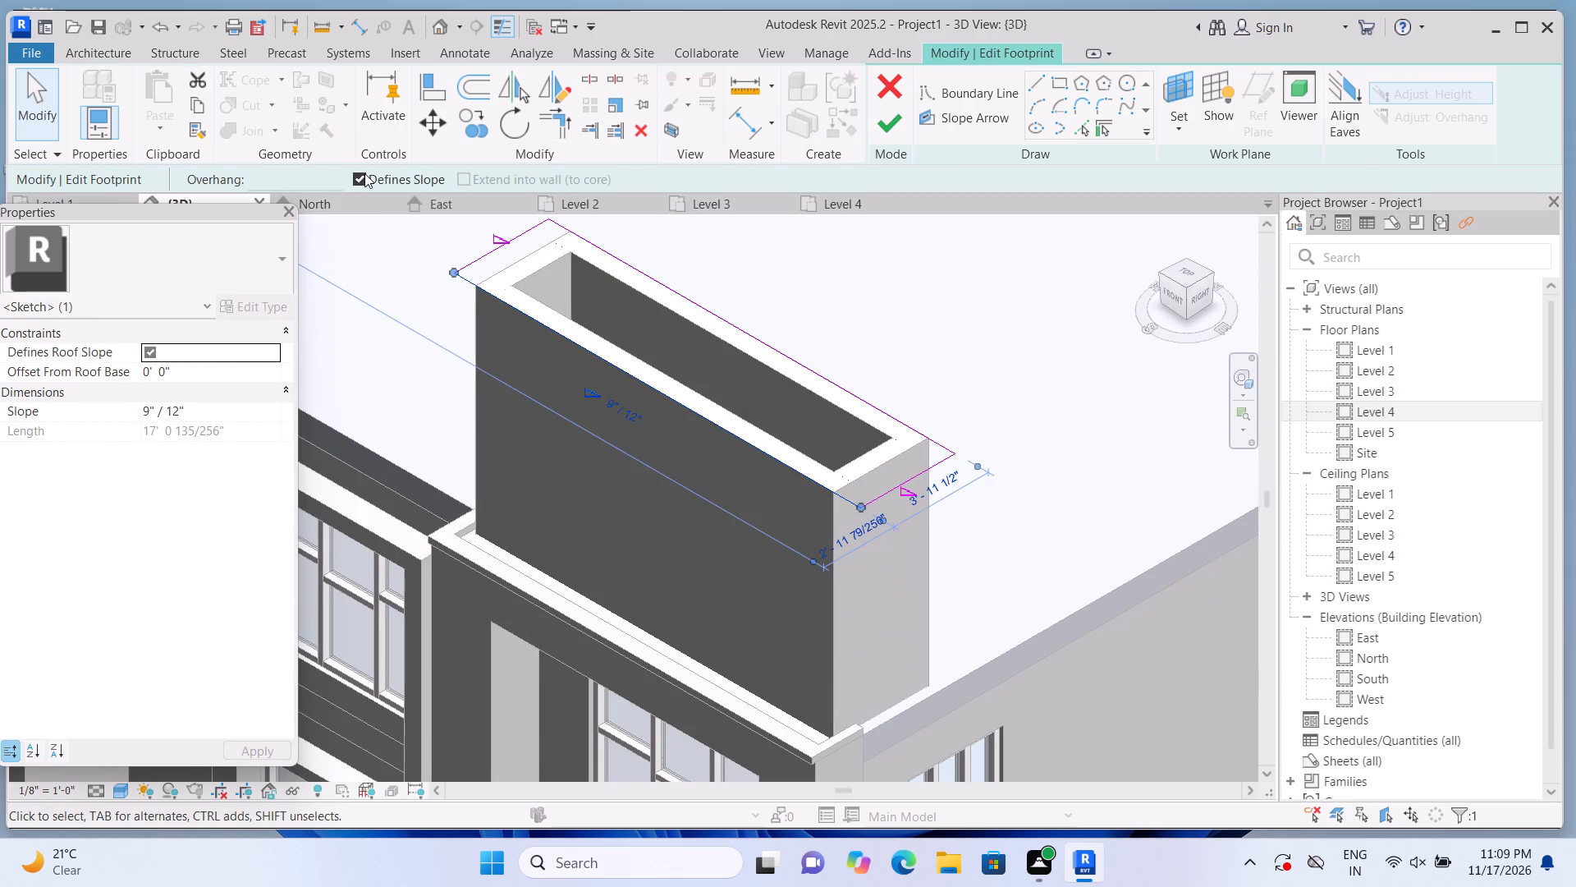
{"action": "left_click", "coordinate": [358, 174]}
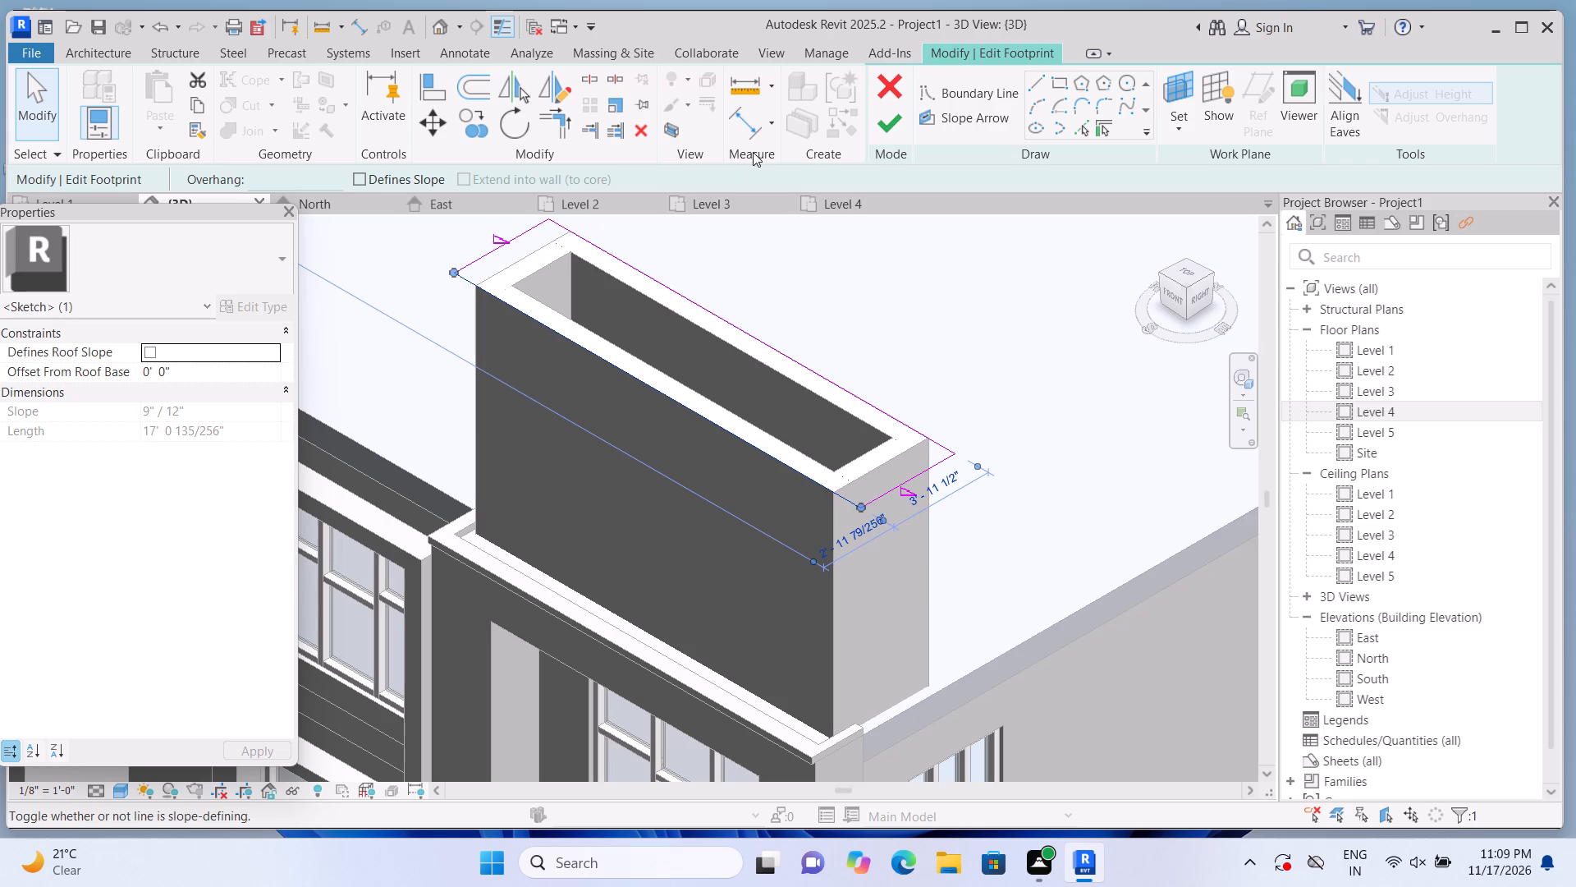
{"action": "left_click", "coordinate": [882, 127]}
{"action": "scroll", "coordinate": [901, 245], "scroll_direction": "down", "scroll_amount": 2}
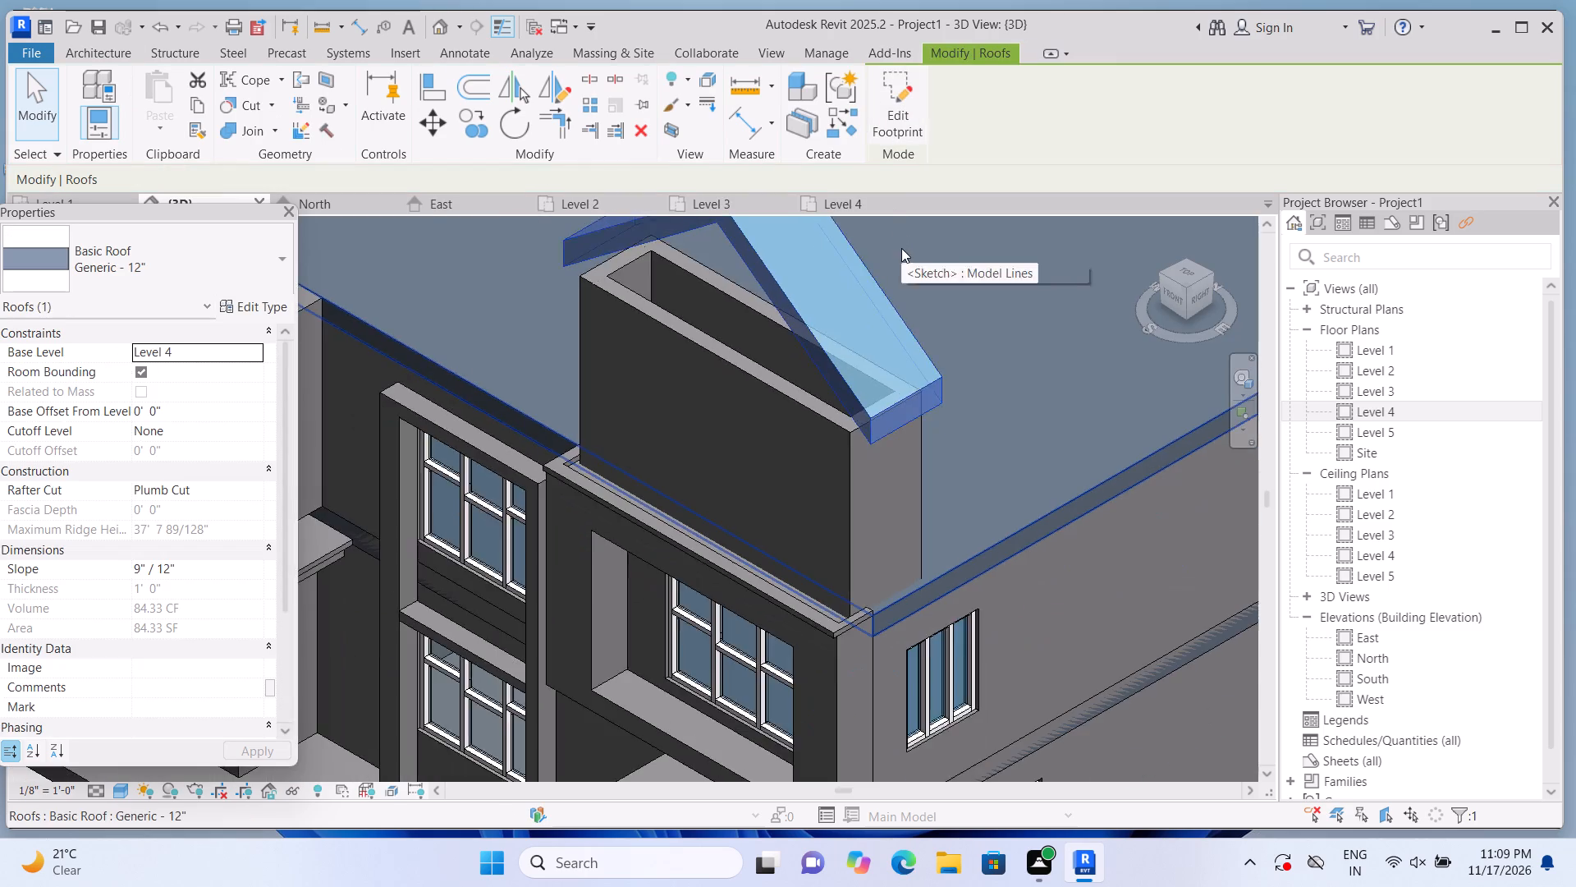
{"action": "middle_click_drag", "start_coordinate": [901, 255], "coordinate": [847, 402]}
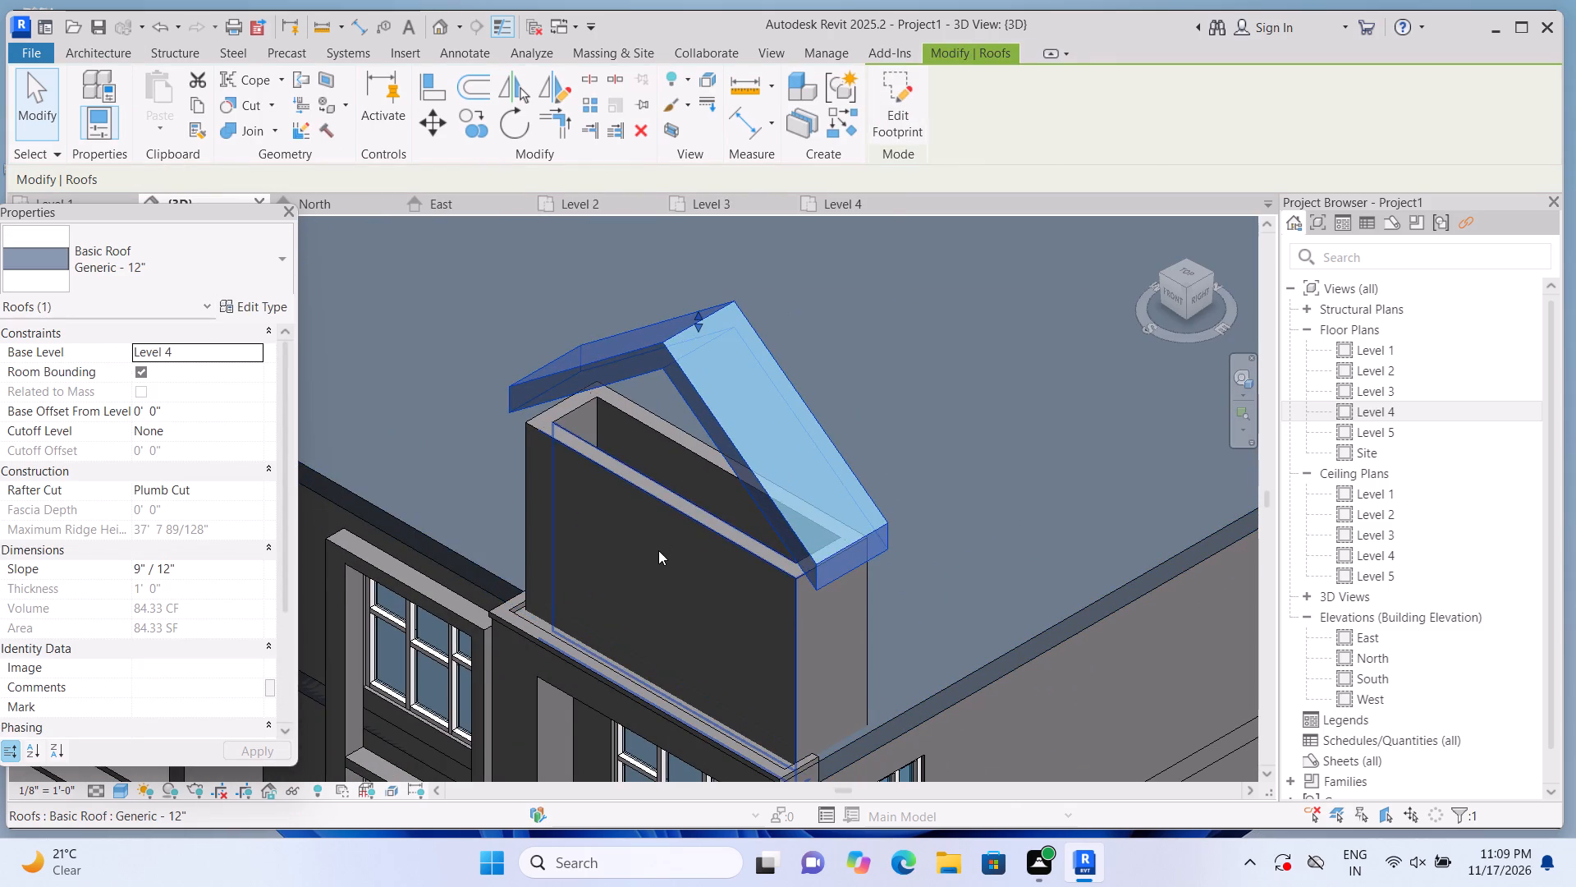
Attach the tops of the enclosure's long front and rear walls to the gable roof.
{"action": "left_click", "coordinate": [657, 549]}
{"action": "left_click", "coordinate": [1128, 106]}
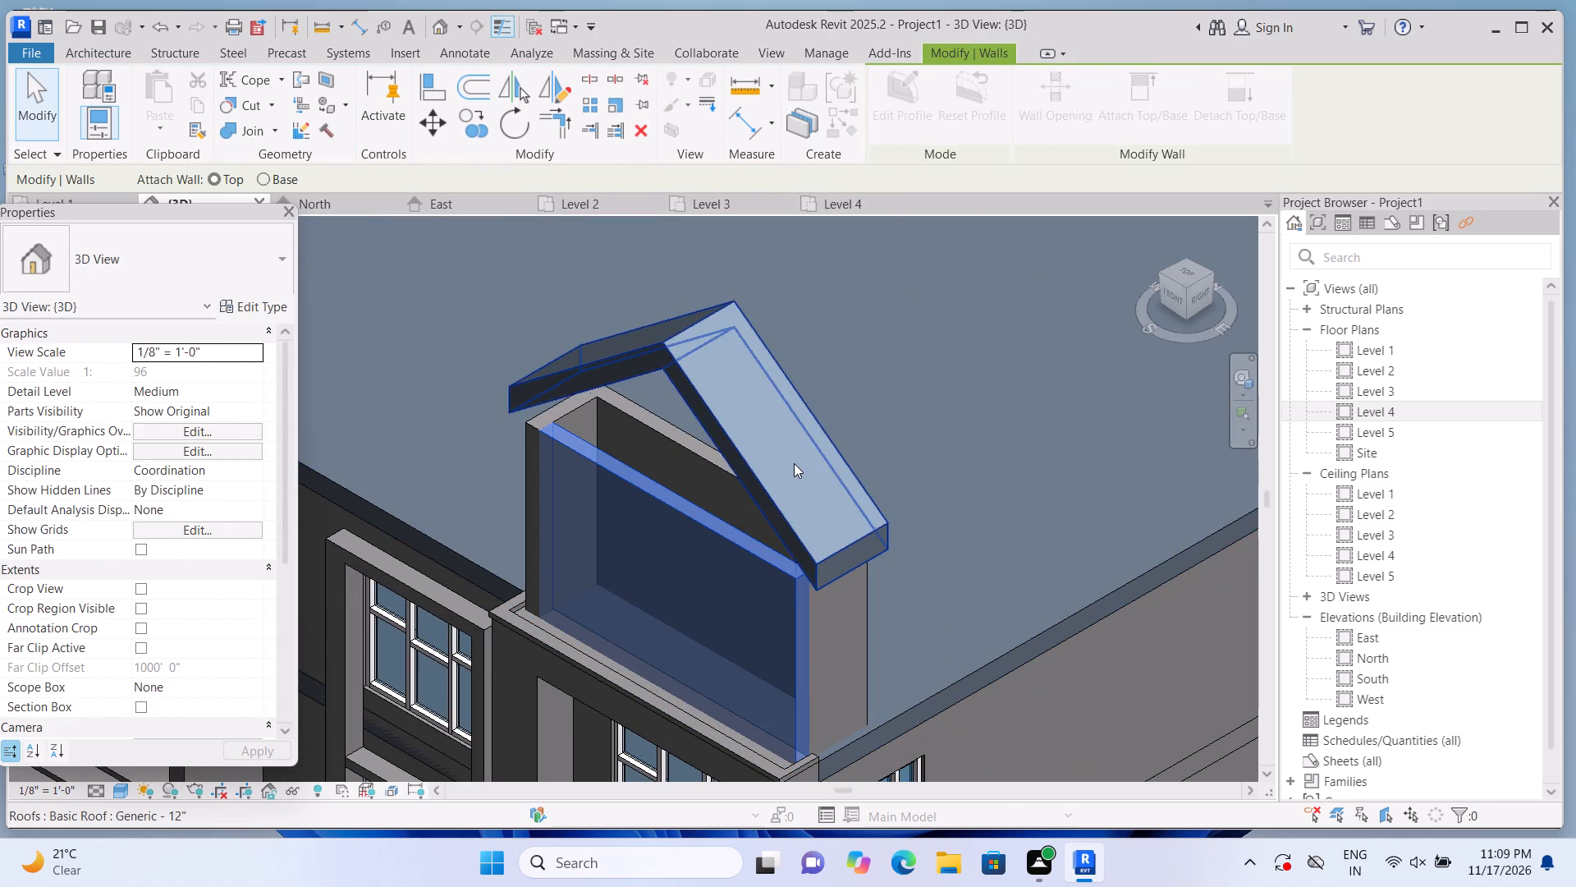
{"action": "left_click", "coordinate": [794, 463]}
{"action": "scroll", "coordinate": [794, 450], "scroll_direction": "down", "scroll_amount": 2}
{"action": "scroll", "coordinate": [821, 571], "scroll_direction": "up", "scroll_amount": 1}
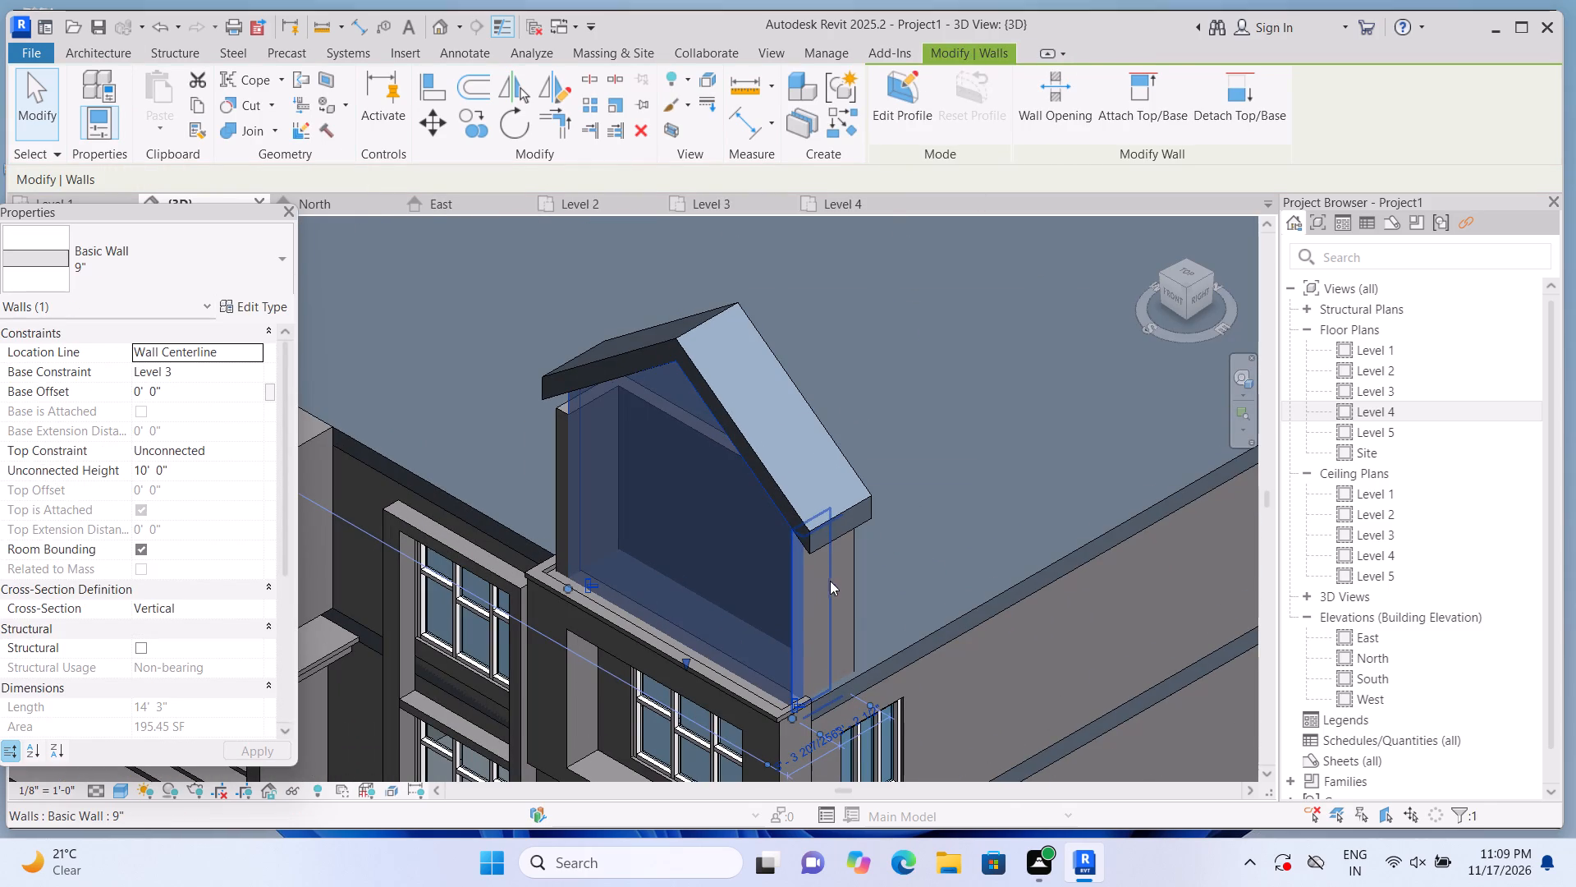
{"action": "scroll", "coordinate": [839, 576], "scroll_direction": "up", "scroll_amount": 2}
{"action": "left_click", "coordinate": [845, 565]}
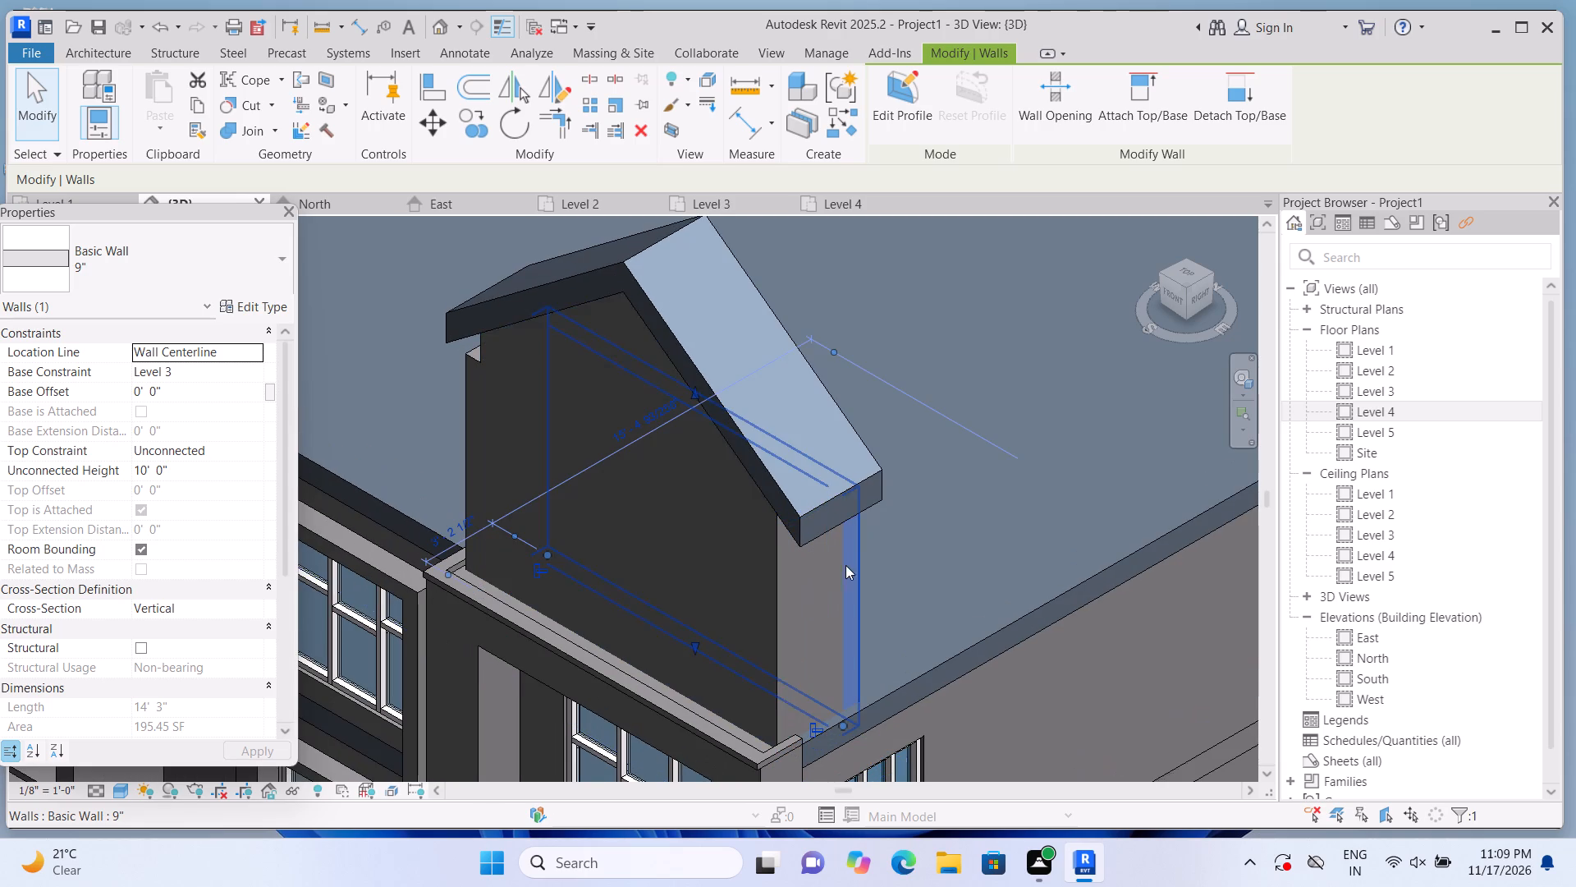
{"action": "left_click", "coordinate": [1115, 110]}
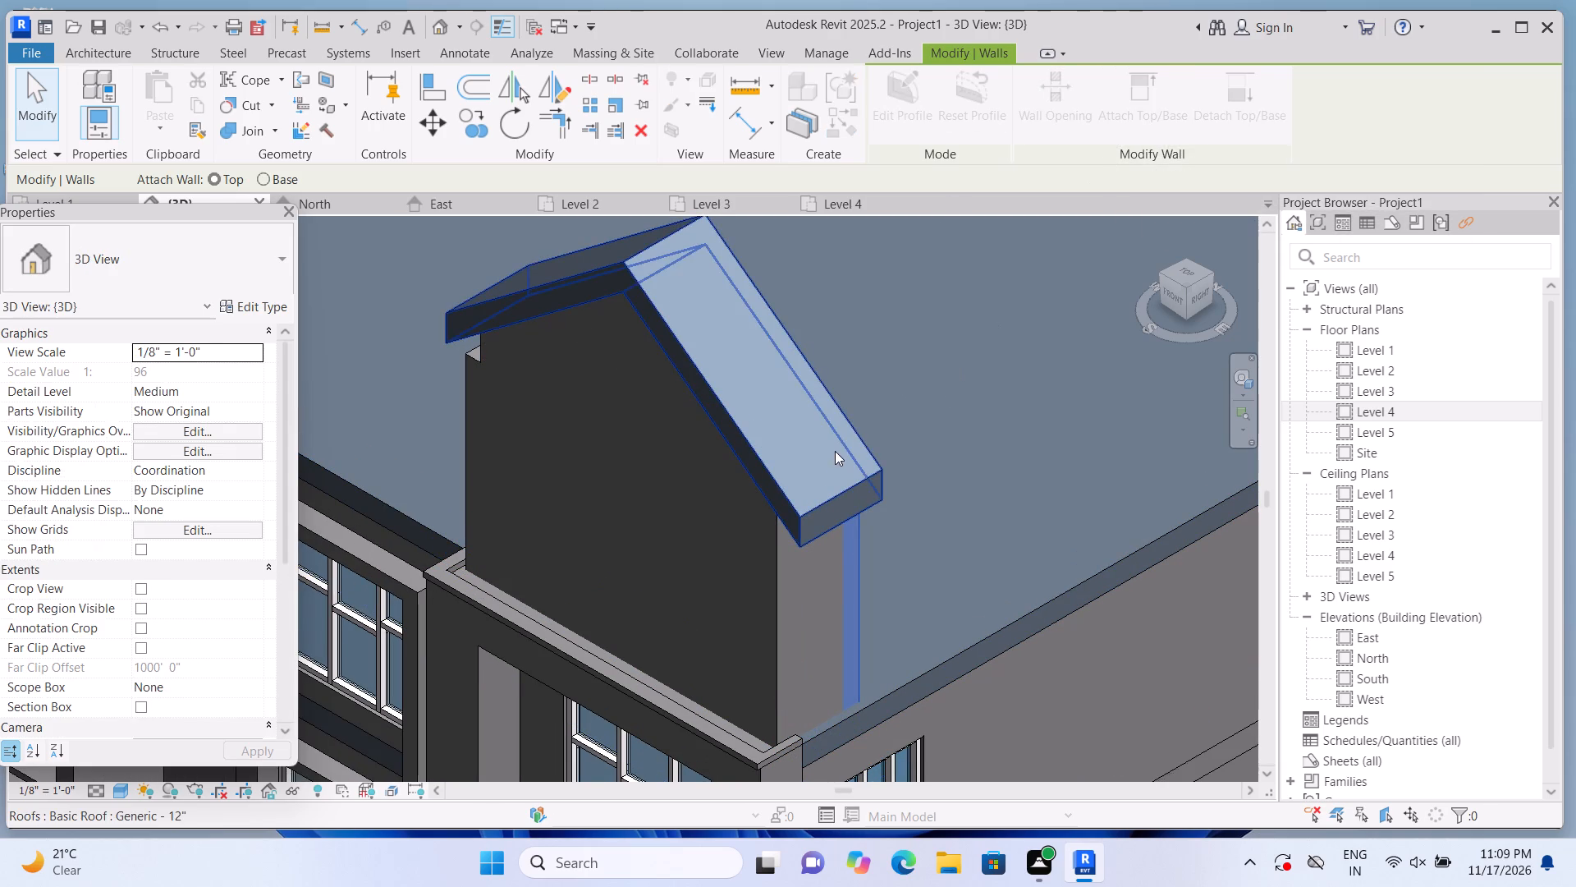
{"action": "left_click", "coordinate": [832, 452]}
{"action": "scroll", "coordinate": [841, 438], "scroll_direction": "down", "scroll_amount": 5}
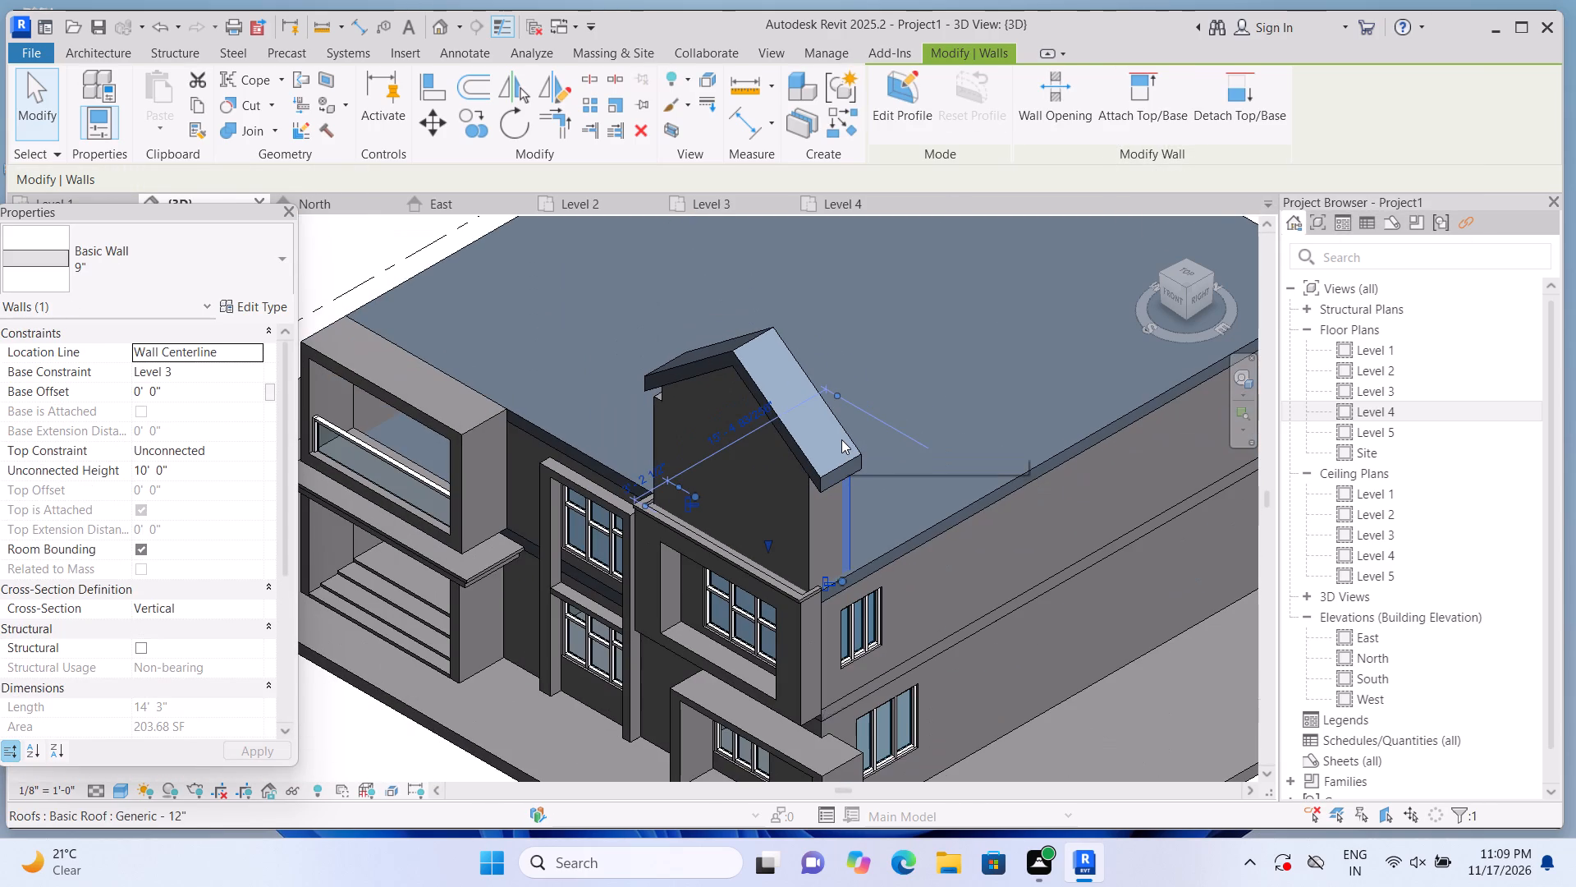
{"action": "key", "text": "Escape"}
Attach the top of the enclosure's short side wall nearest the balcony to the gable roof.
{"action": "left_click", "coordinate": [657, 430]}
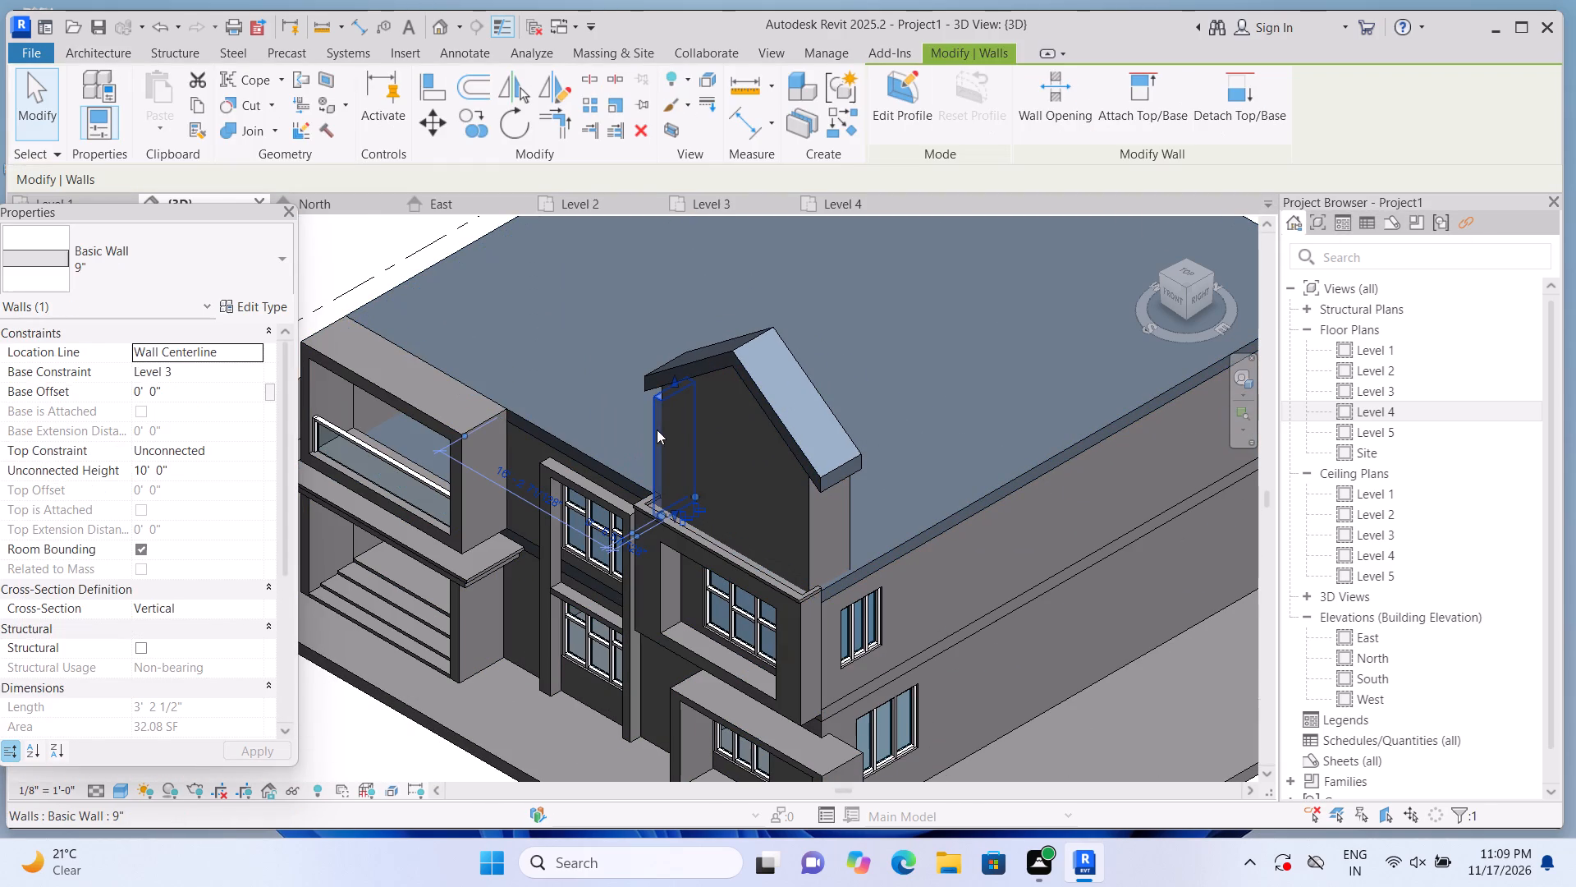
{"action": "left_click", "coordinate": [1112, 105]}
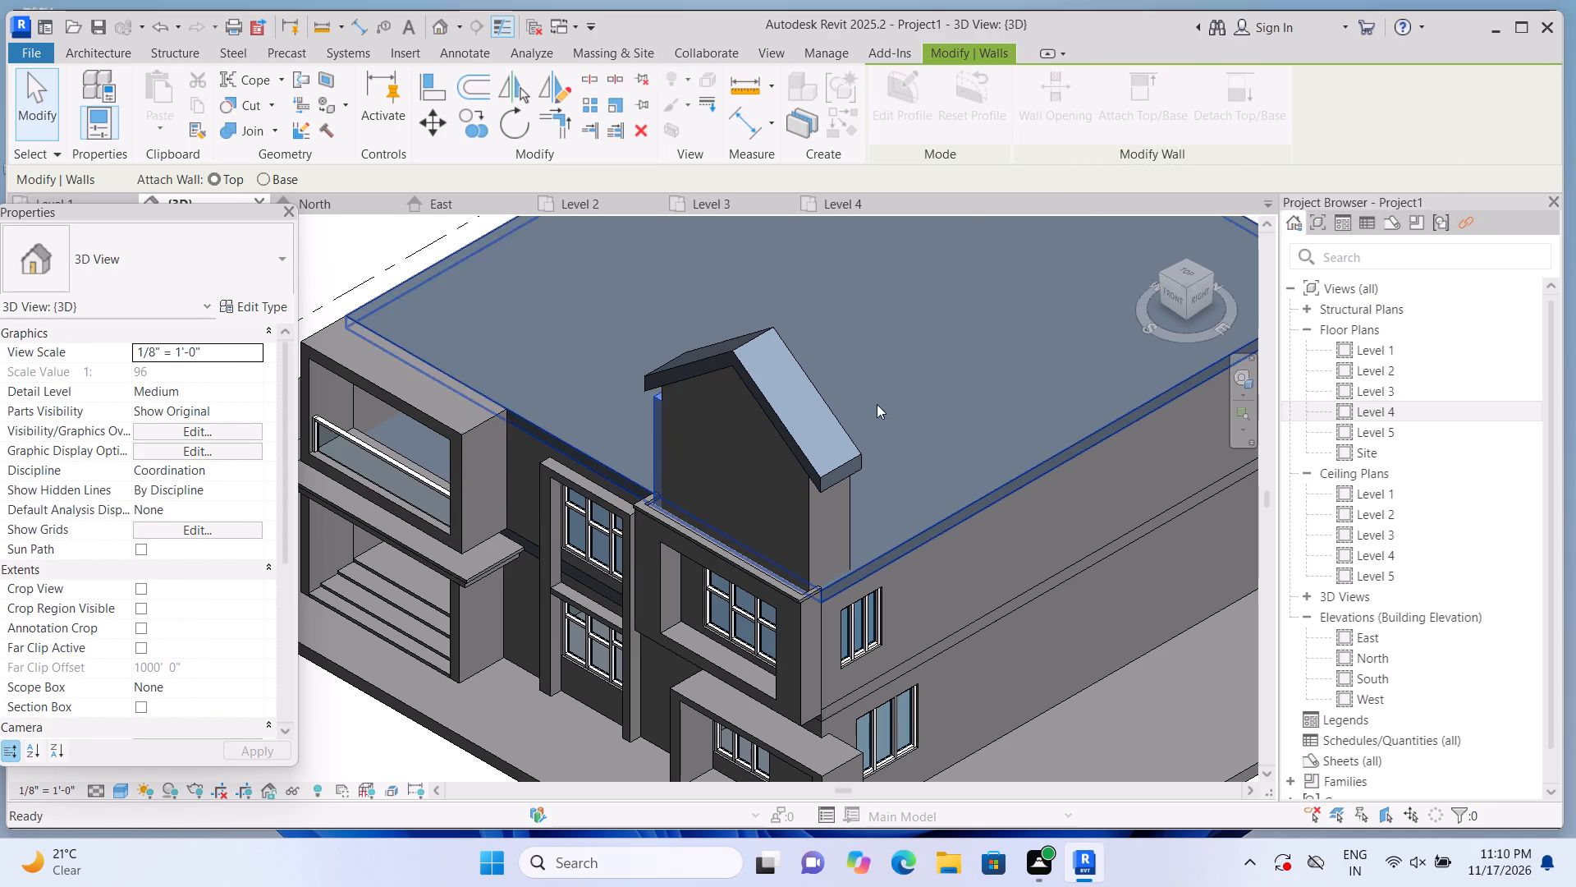
{"action": "left_click", "coordinate": [830, 430]}
{"action": "key", "text": "Escape"}
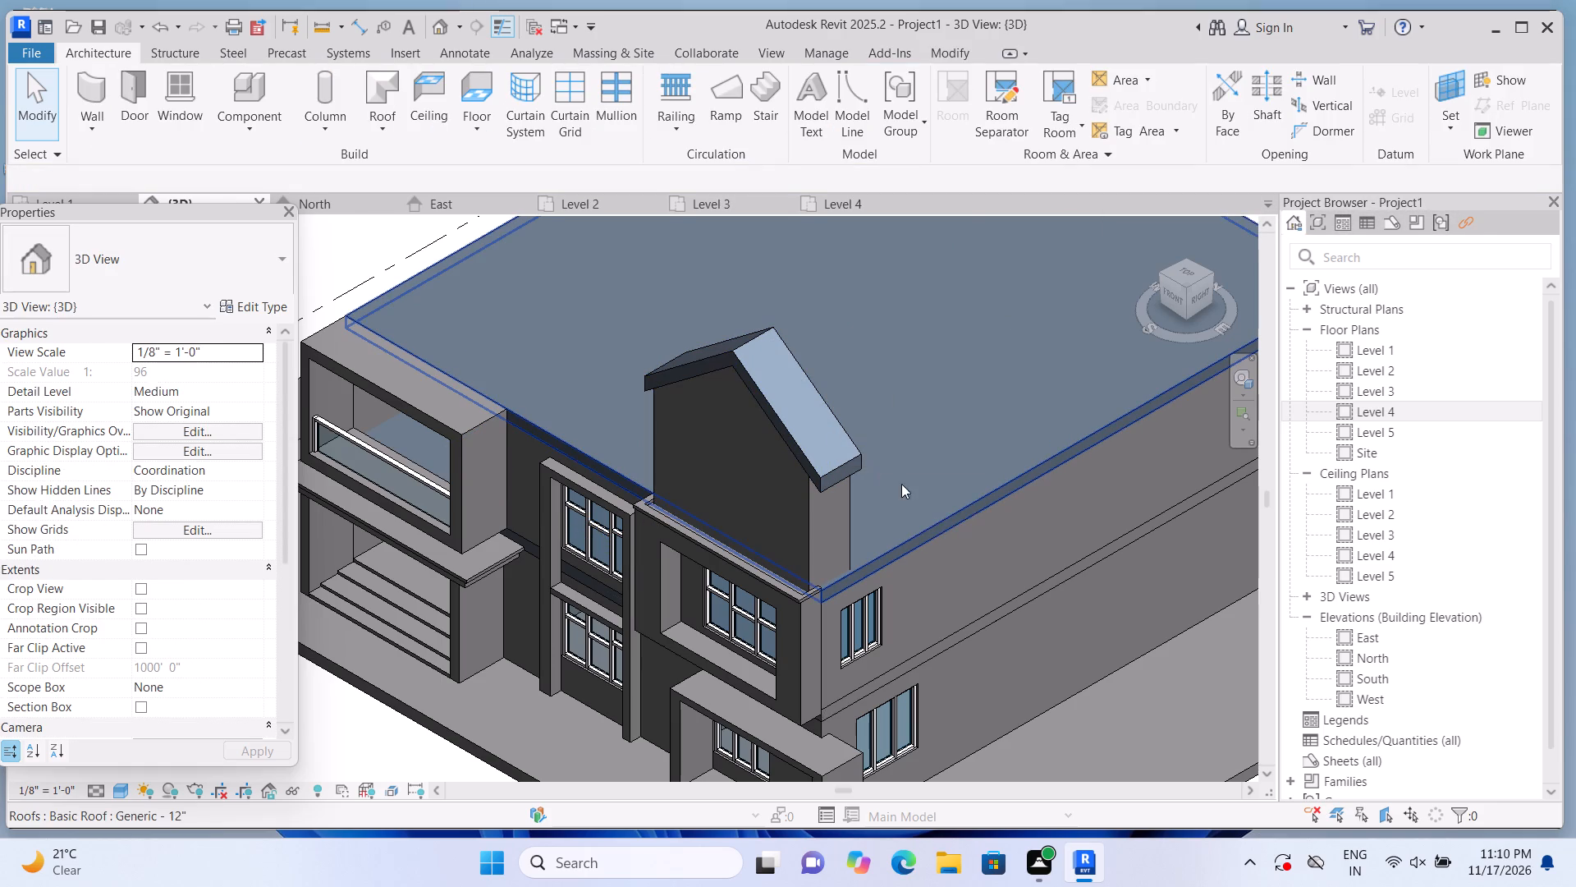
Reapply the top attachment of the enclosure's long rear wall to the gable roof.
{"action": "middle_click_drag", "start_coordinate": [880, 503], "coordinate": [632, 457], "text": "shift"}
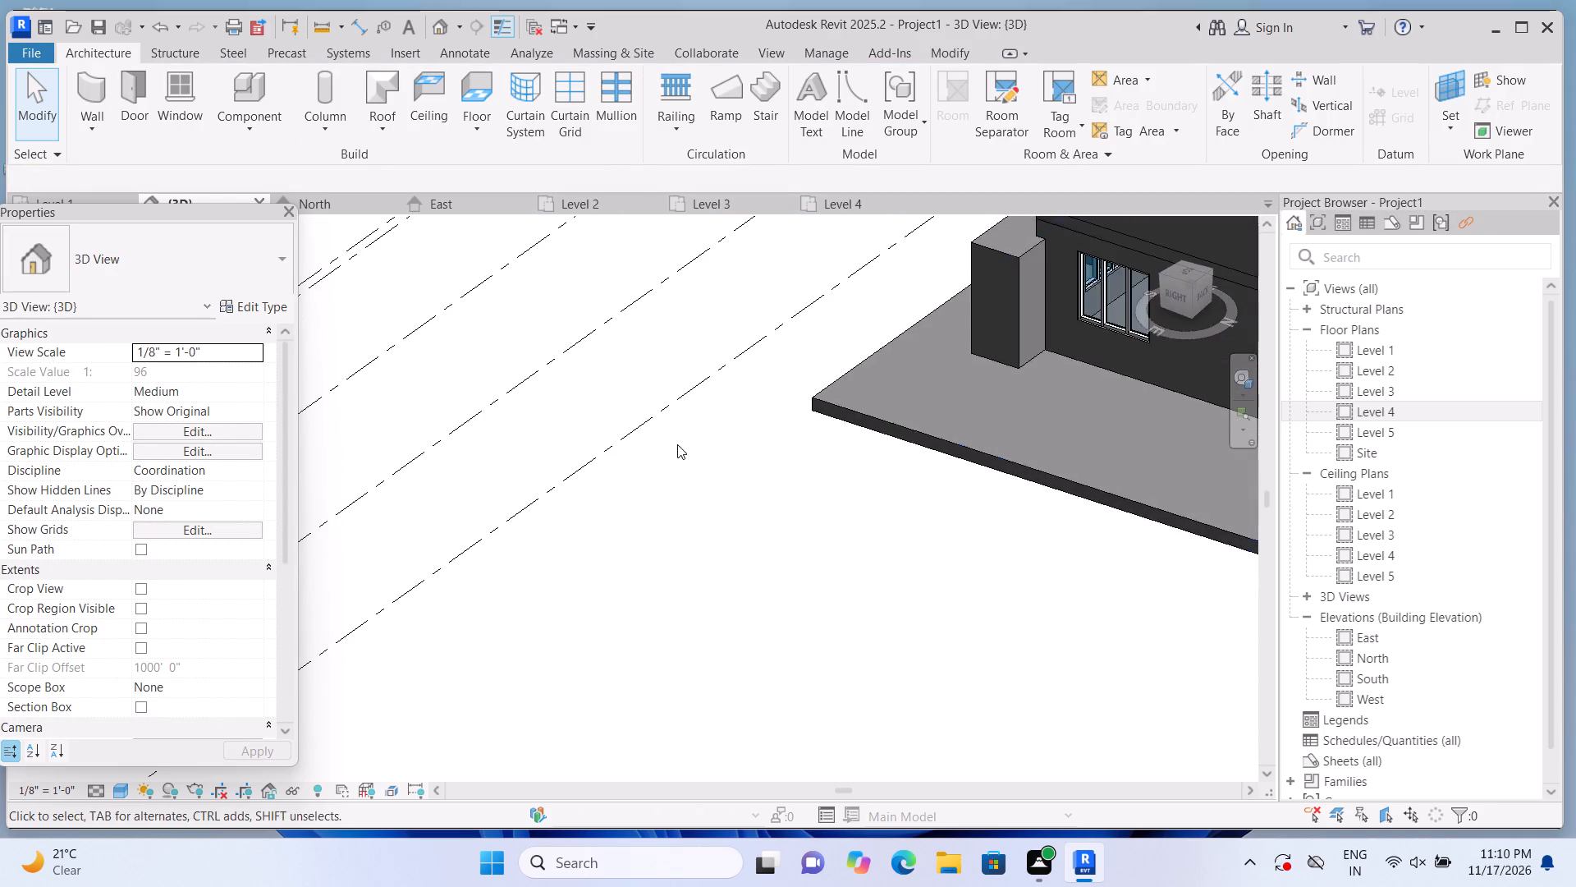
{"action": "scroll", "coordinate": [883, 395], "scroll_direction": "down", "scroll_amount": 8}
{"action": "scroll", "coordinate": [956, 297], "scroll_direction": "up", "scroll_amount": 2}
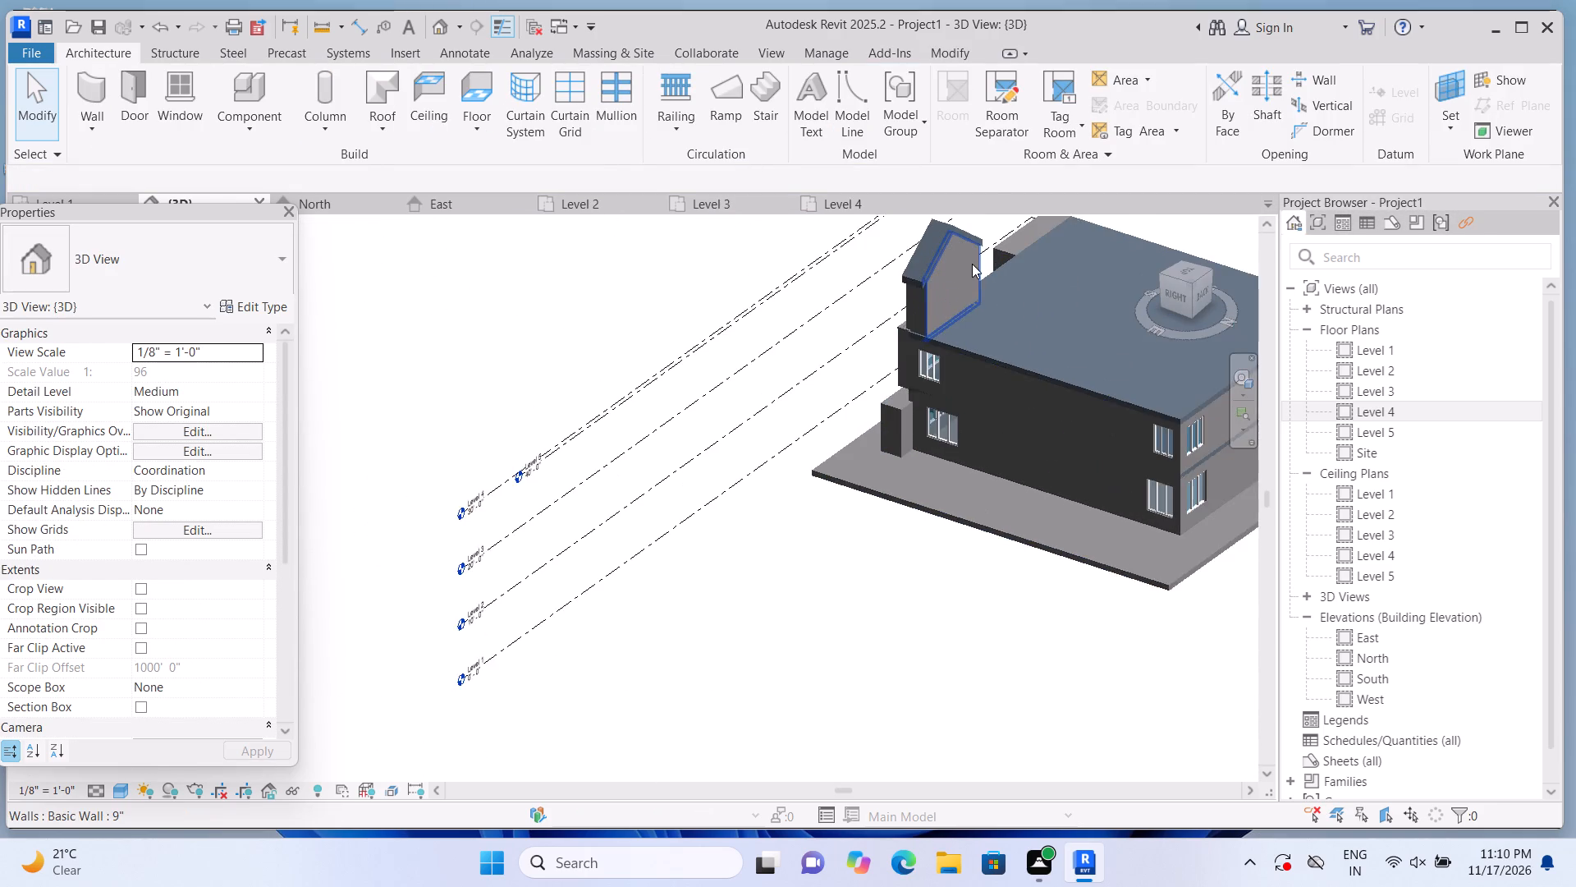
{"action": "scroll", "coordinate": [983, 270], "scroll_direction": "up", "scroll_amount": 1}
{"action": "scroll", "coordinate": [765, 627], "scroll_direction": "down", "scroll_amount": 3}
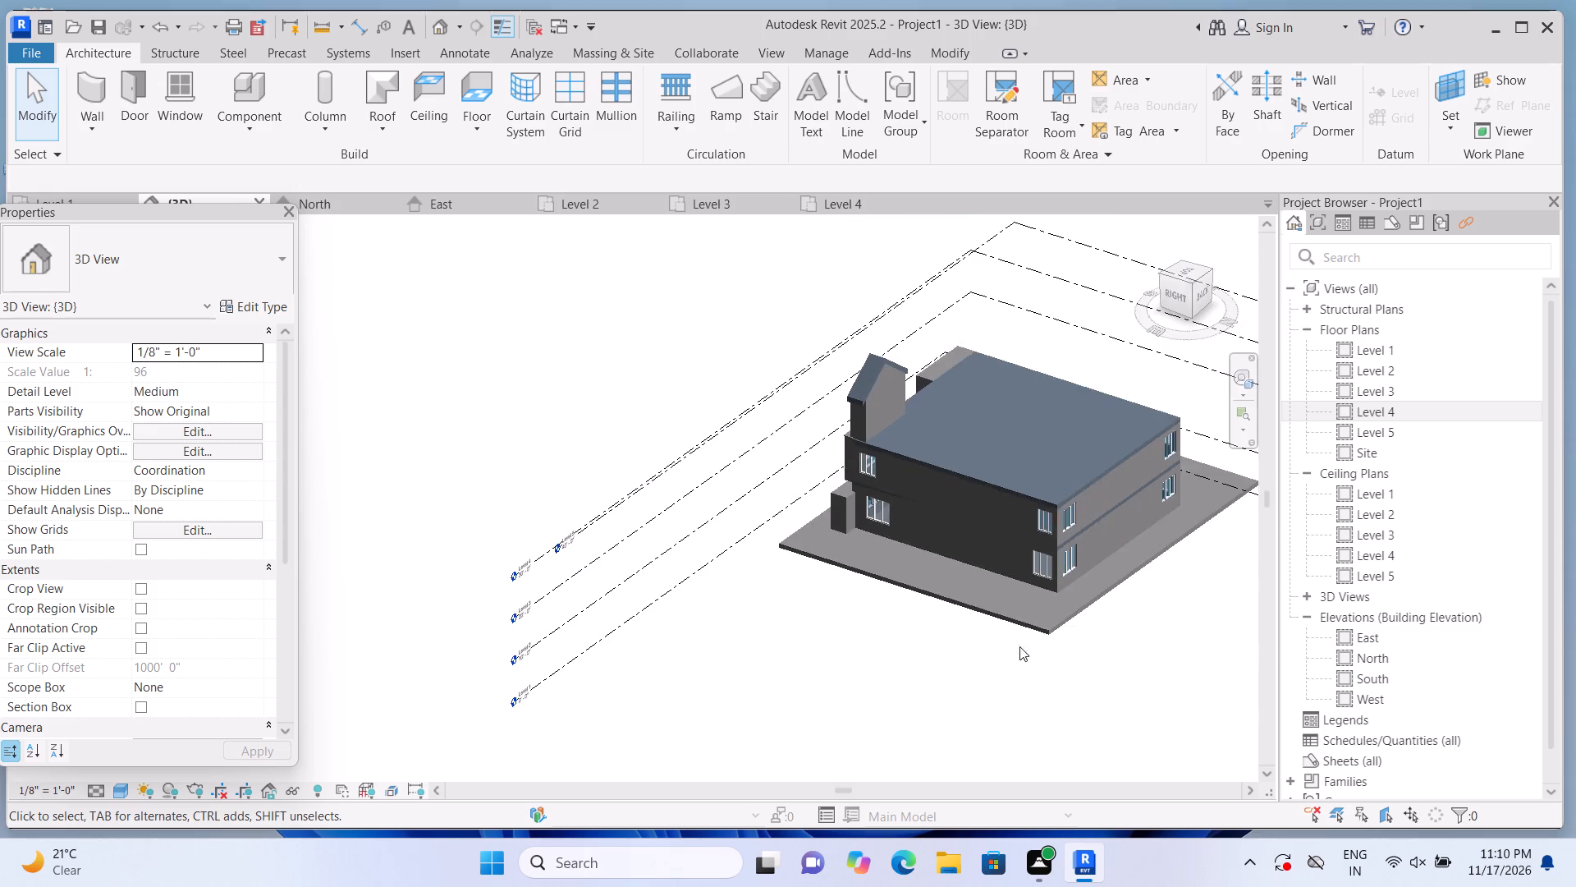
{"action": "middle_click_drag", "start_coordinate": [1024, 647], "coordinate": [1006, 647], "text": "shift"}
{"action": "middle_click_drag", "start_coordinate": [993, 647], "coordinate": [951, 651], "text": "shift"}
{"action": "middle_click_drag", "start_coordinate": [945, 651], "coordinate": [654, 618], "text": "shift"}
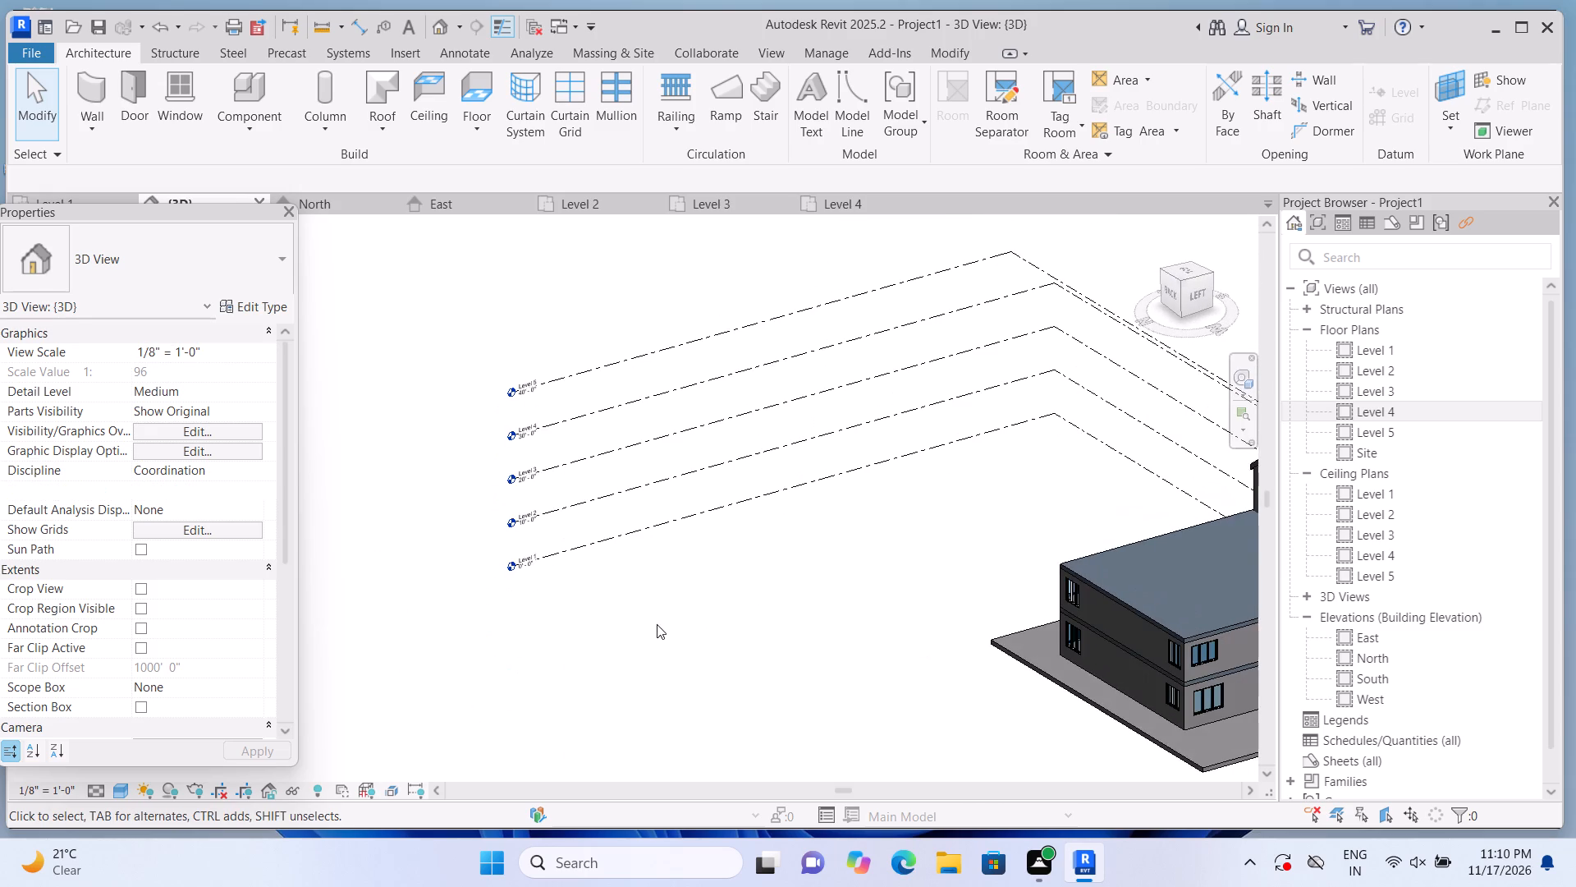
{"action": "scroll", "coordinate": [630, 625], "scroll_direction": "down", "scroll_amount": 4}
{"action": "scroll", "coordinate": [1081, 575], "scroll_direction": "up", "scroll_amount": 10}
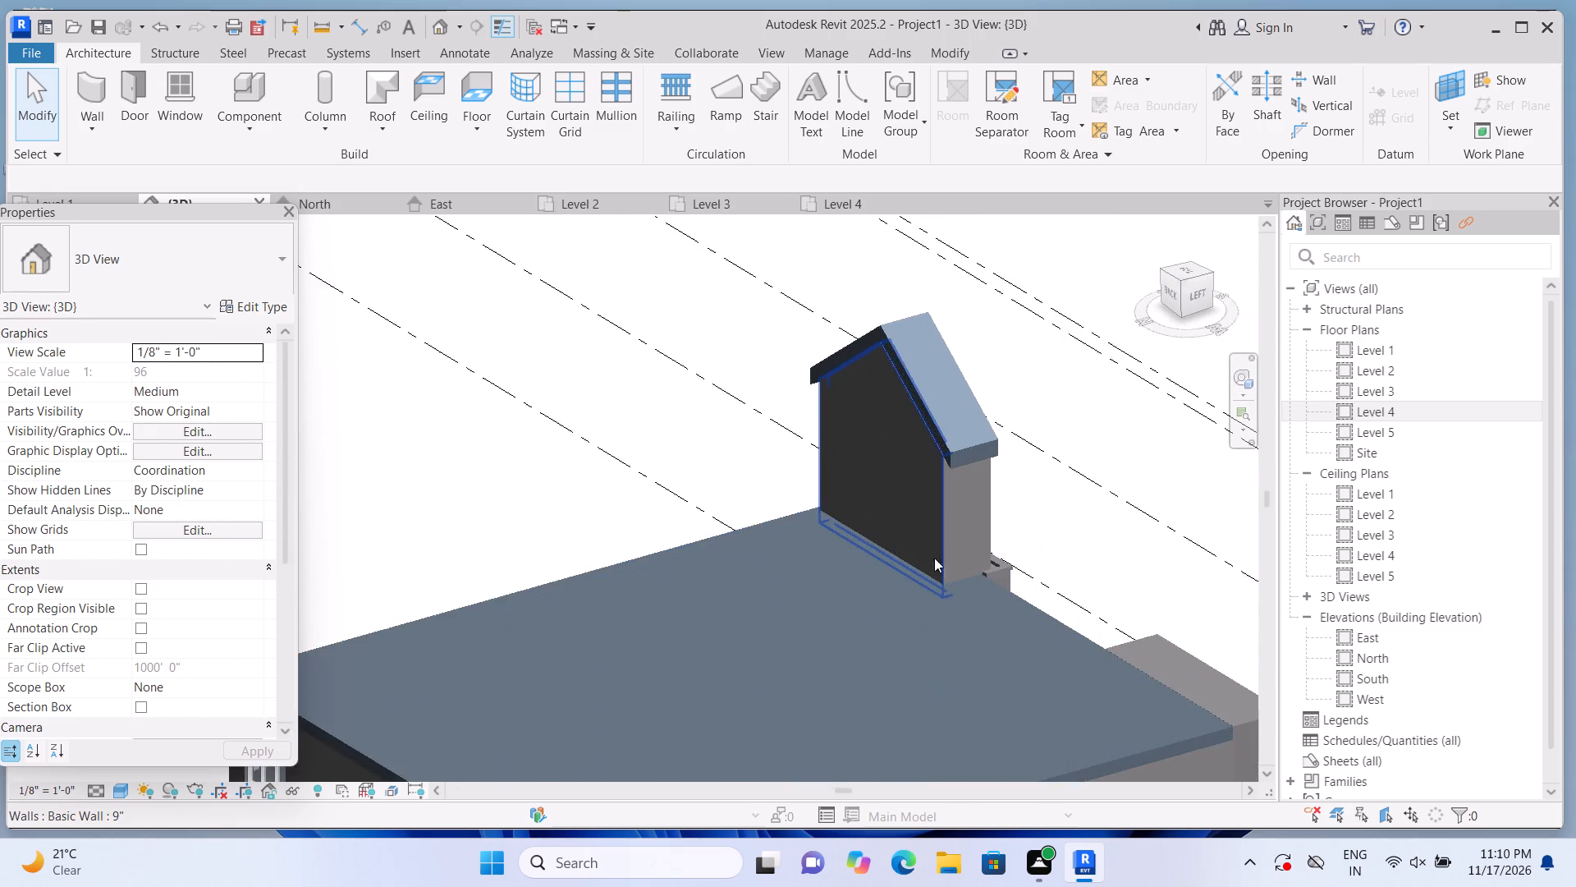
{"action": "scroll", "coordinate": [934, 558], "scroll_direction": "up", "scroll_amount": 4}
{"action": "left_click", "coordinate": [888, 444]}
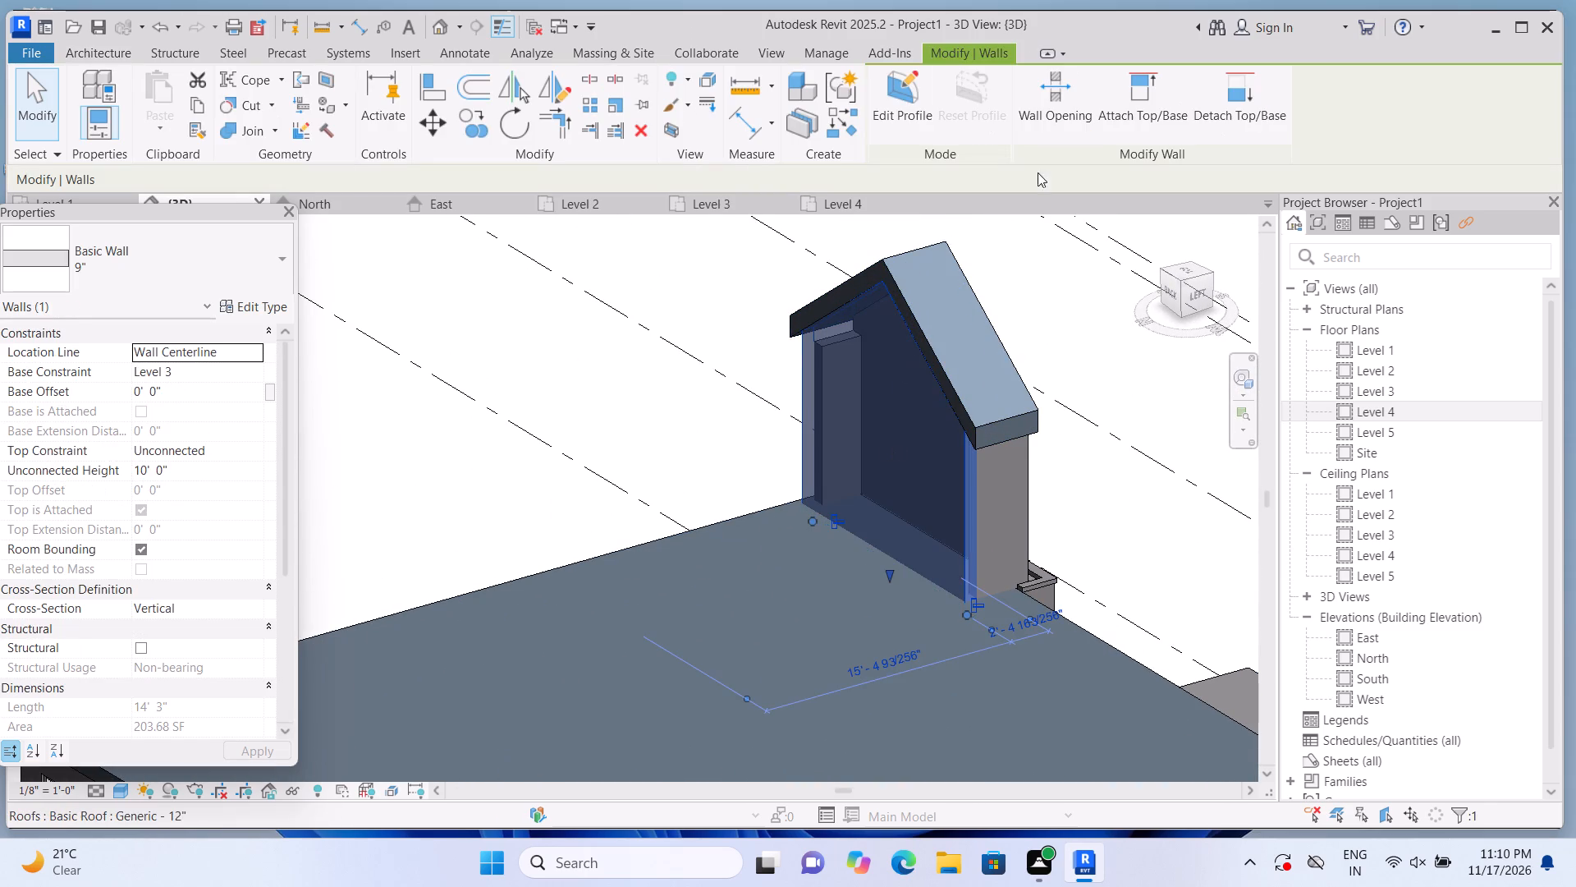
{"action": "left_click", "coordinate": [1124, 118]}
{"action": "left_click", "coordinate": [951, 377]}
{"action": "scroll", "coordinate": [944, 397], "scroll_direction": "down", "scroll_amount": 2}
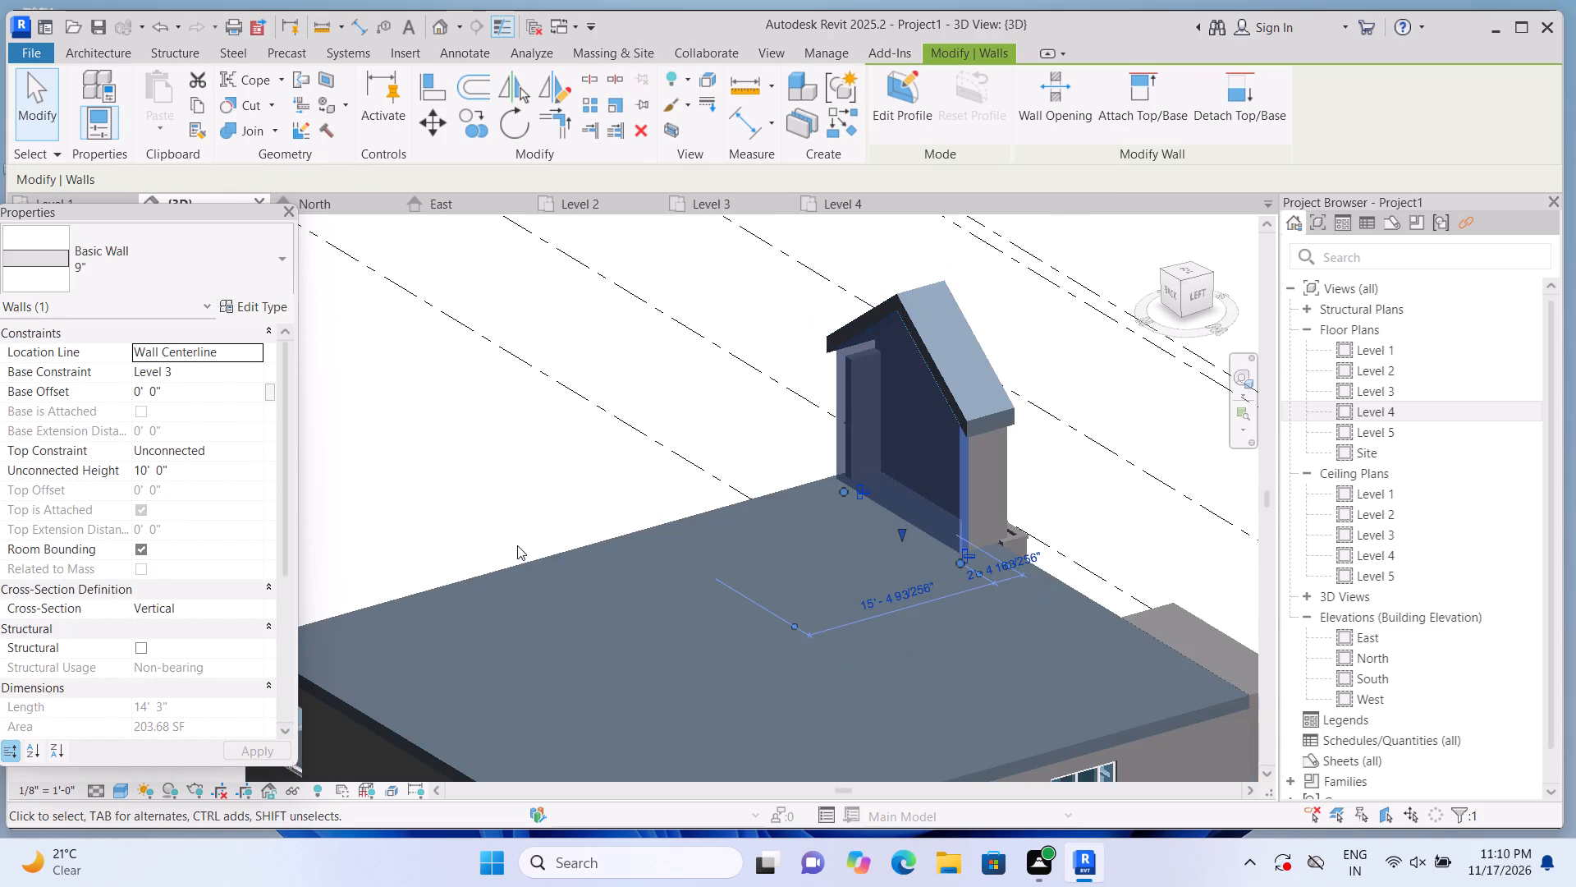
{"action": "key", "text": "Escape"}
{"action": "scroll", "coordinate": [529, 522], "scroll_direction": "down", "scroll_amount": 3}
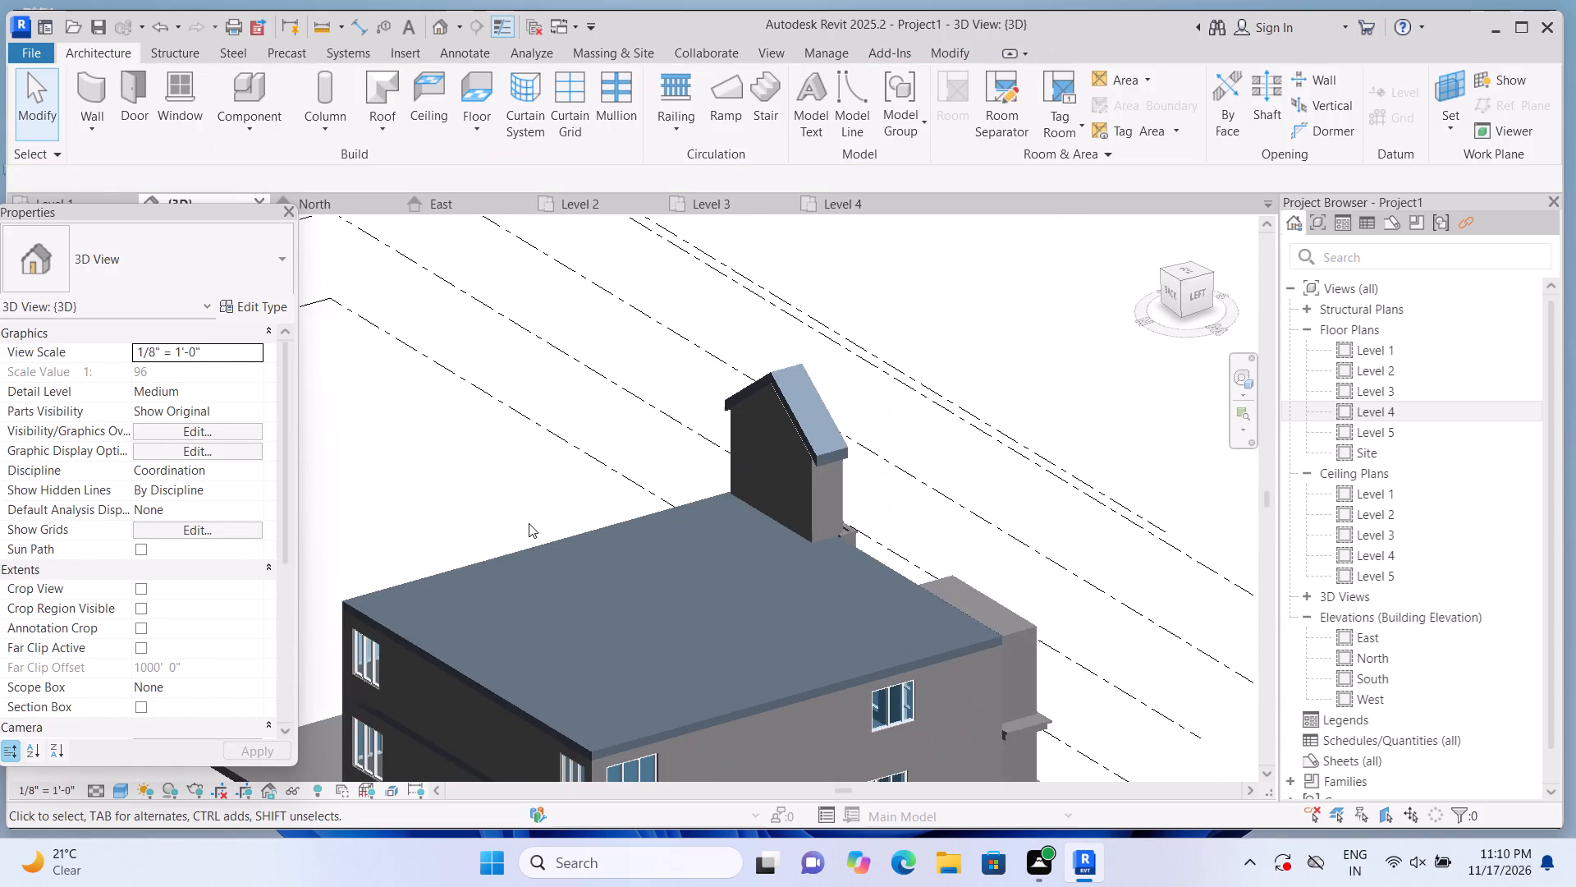
Attach the top of the enclosure's other short side wall, along the building's outer side edge, to the gable roof.
{"action": "middle_click_drag", "start_coordinate": [506, 502], "coordinate": [767, 453], "text": "shift"}
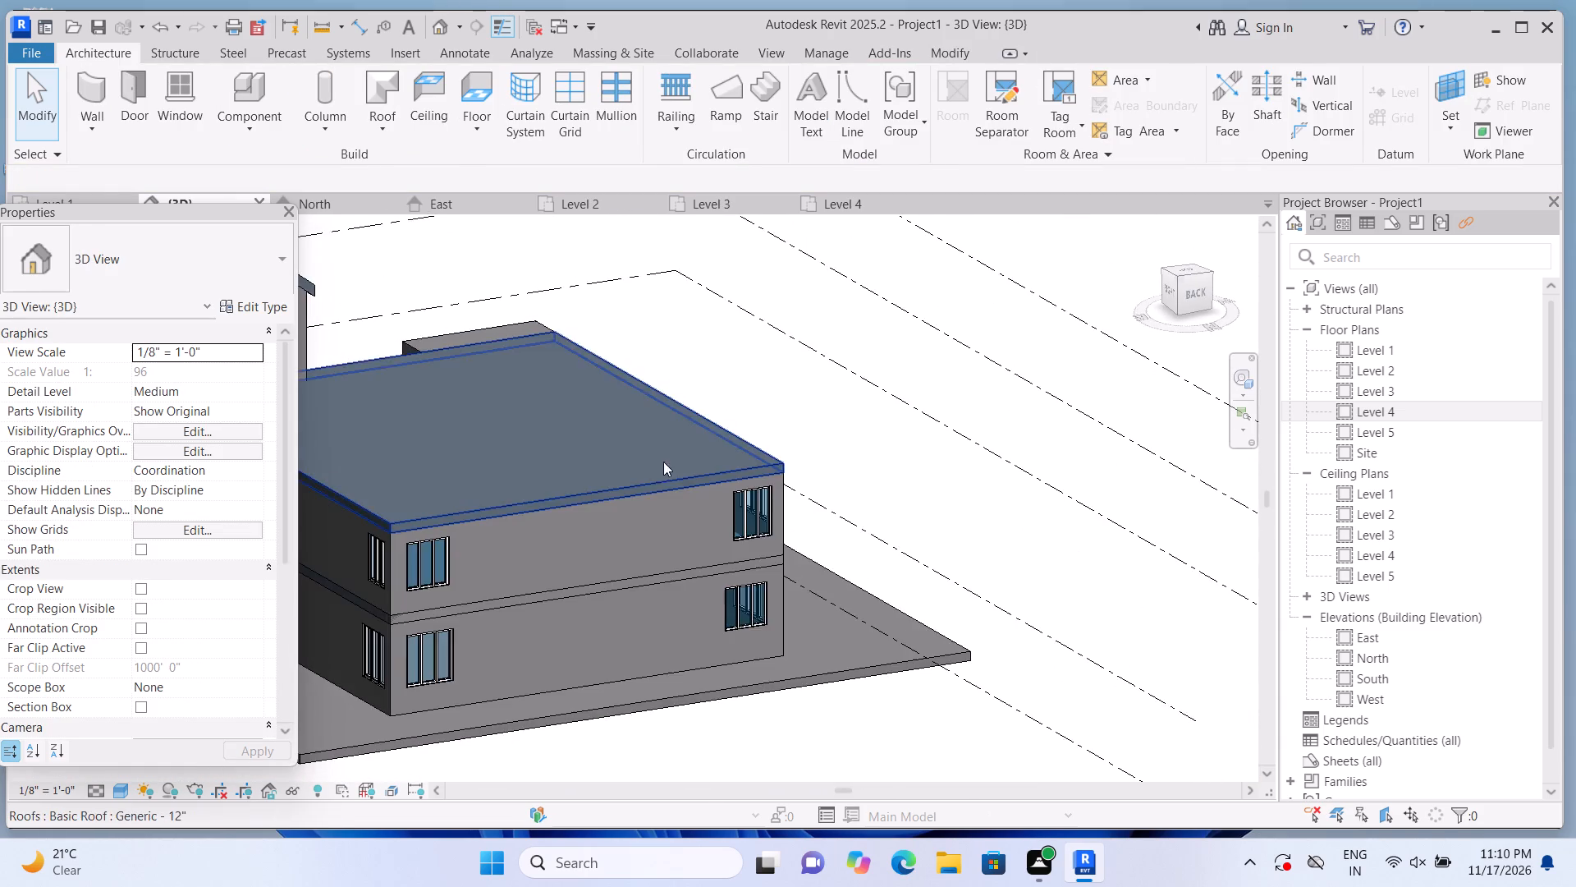
{"action": "scroll", "coordinate": [461, 472], "scroll_direction": "down", "scroll_amount": 4}
{"action": "scroll", "coordinate": [180, 450], "scroll_direction": "up", "scroll_amount": 1}
{"action": "scroll", "coordinate": [348, 393], "scroll_direction": "up", "scroll_amount": 5}
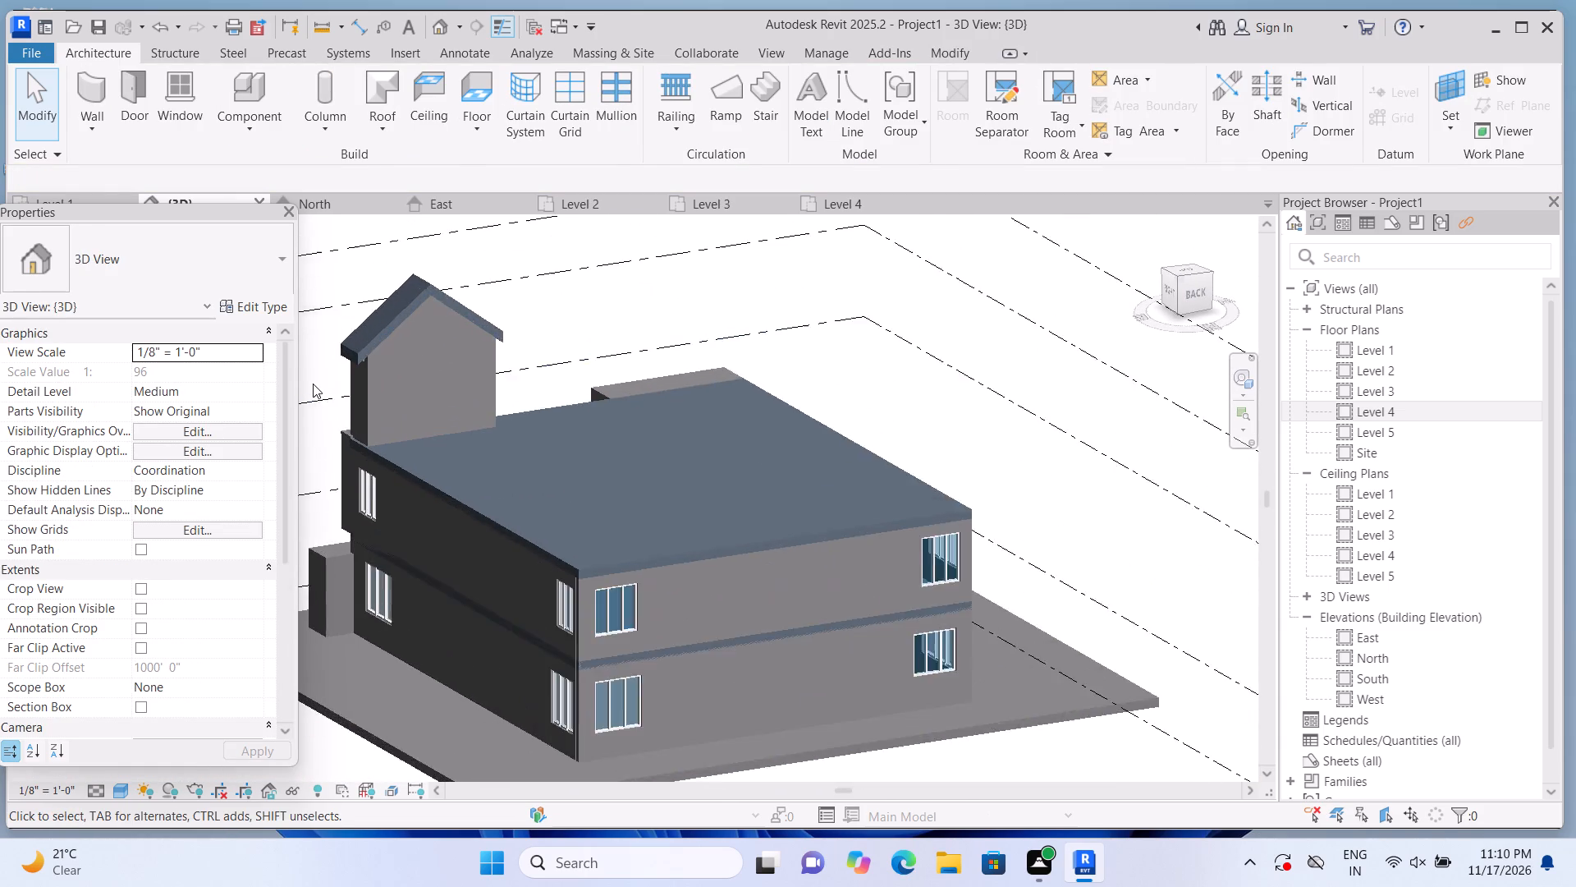
{"action": "scroll", "coordinate": [313, 384], "scroll_direction": "up", "scroll_amount": 9}
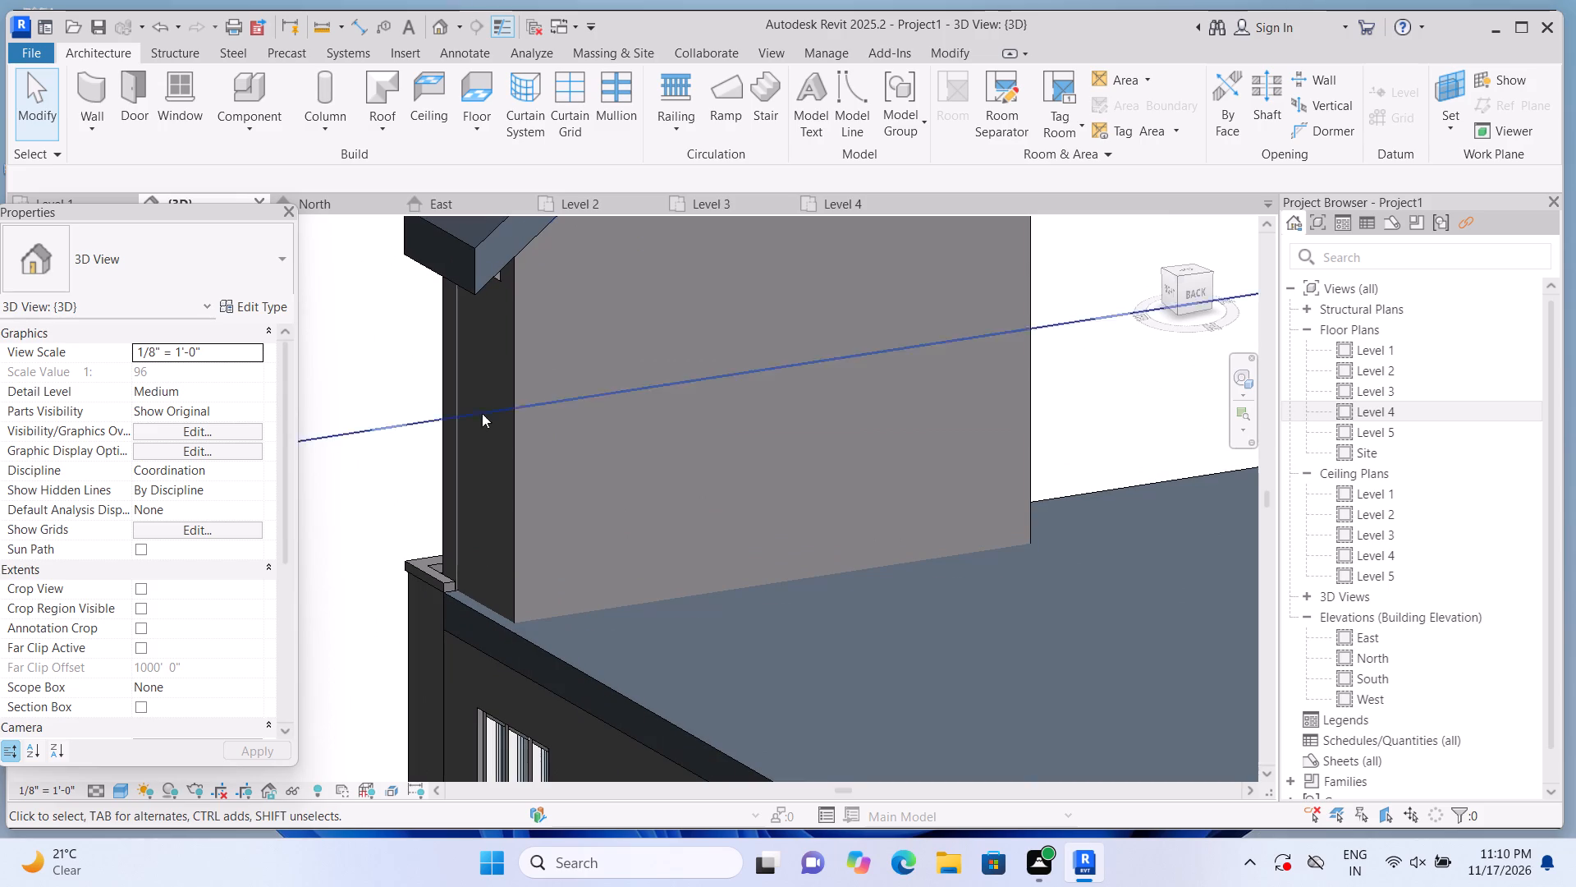
{"action": "left_click", "coordinate": [497, 405]}
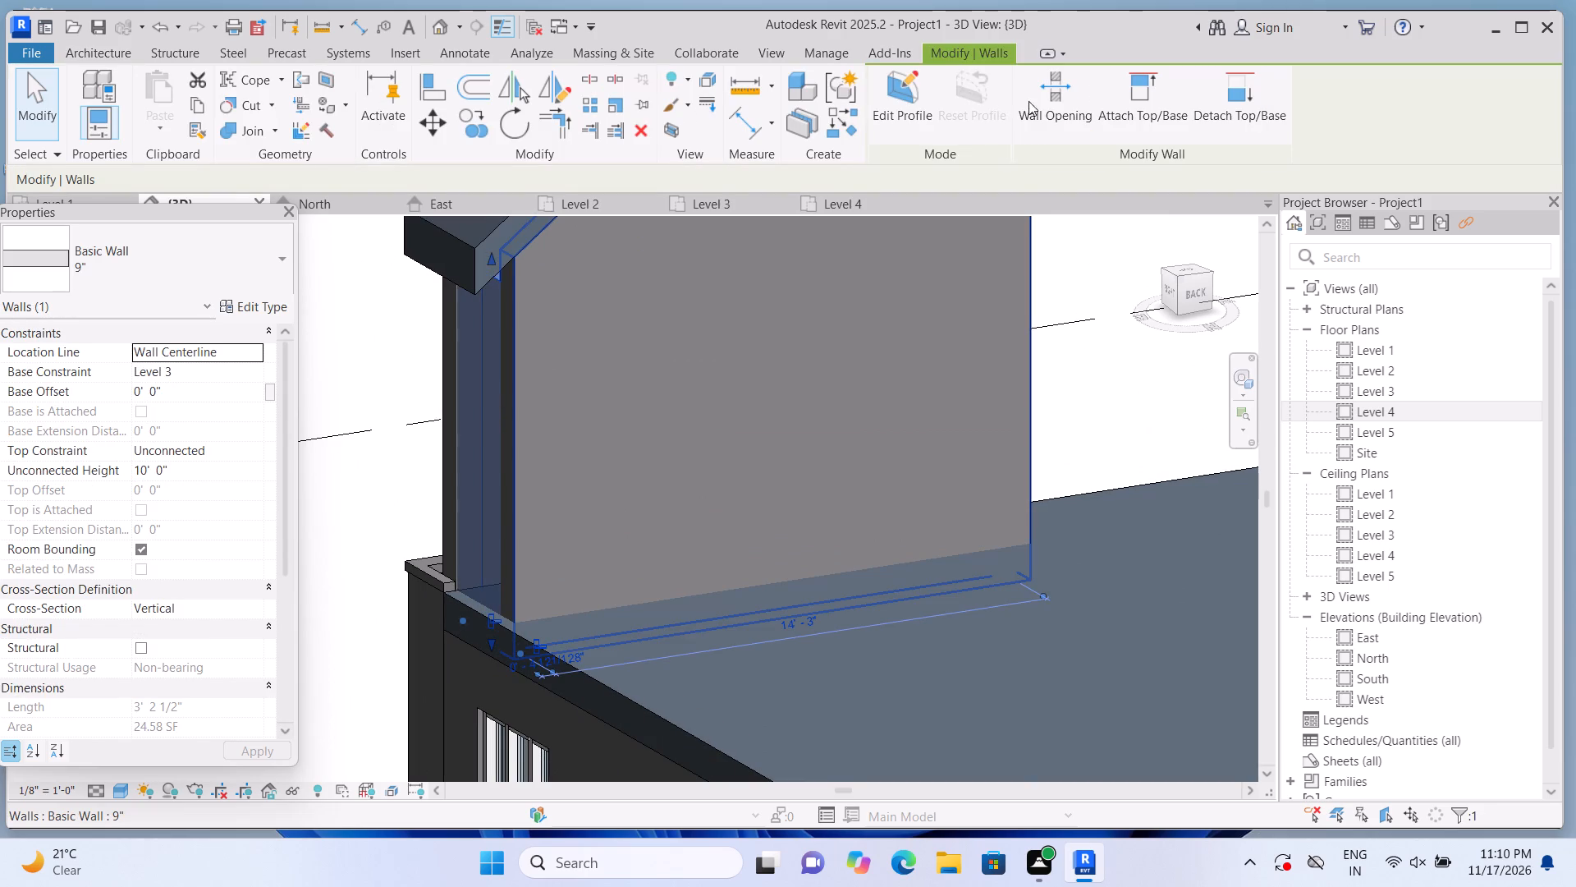
{"action": "left_click", "coordinate": [1110, 90]}
{"action": "scroll", "coordinate": [827, 365], "scroll_direction": "down", "scroll_amount": 5}
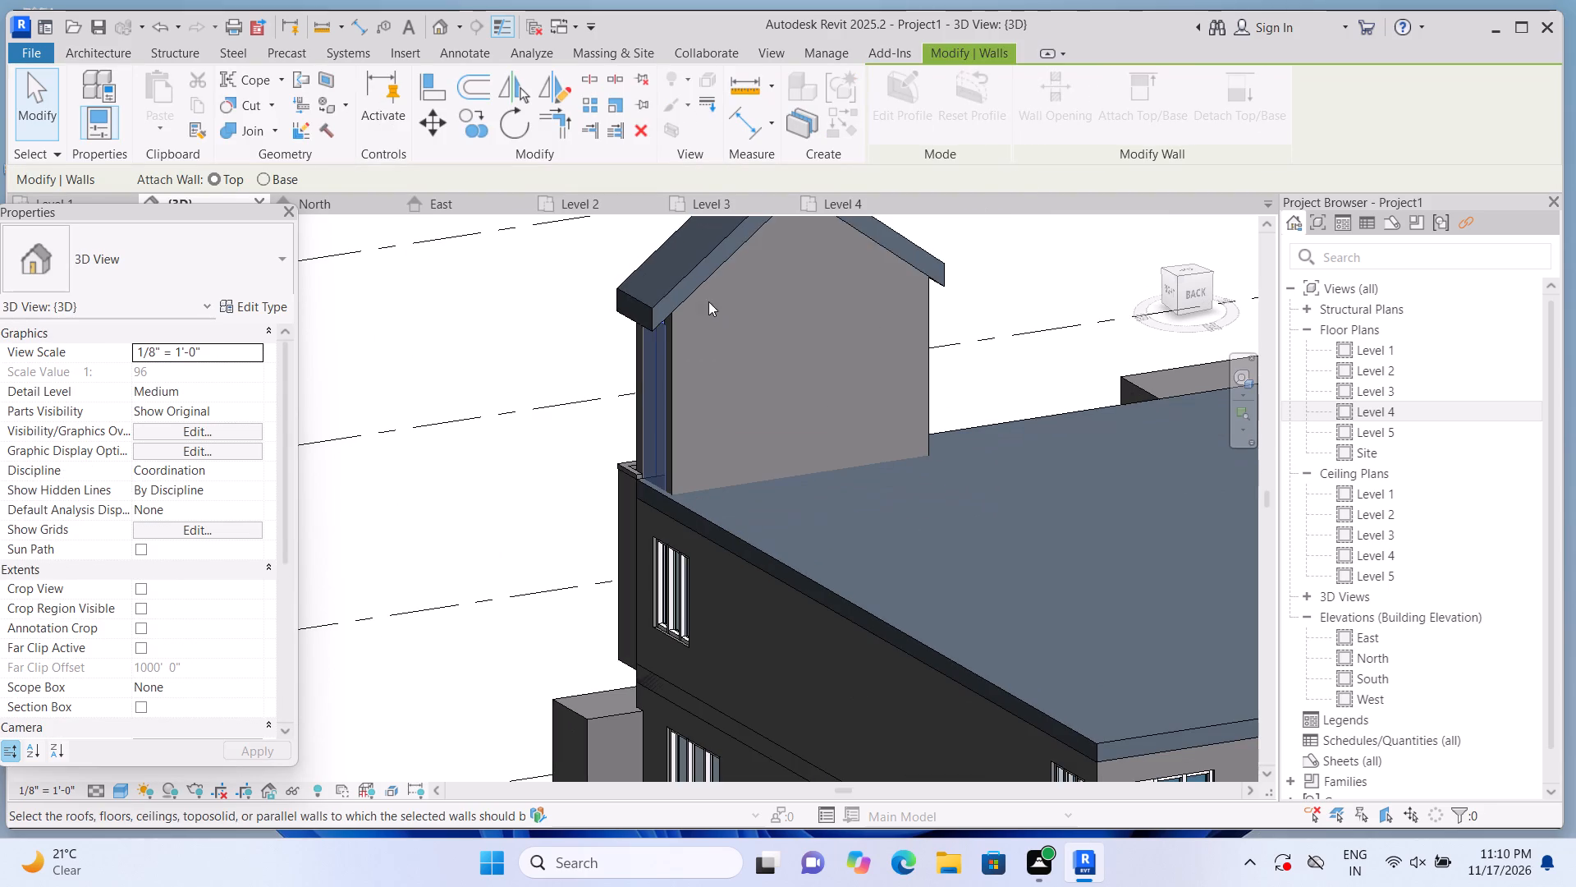
{"action": "left_click", "coordinate": [680, 276]}
{"action": "key", "text": "Escape"}
Examine the gable-roofed enclosure and the building's front and side facades in 3D.
{"action": "scroll", "coordinate": [477, 352], "scroll_direction": "down", "scroll_amount": 2}
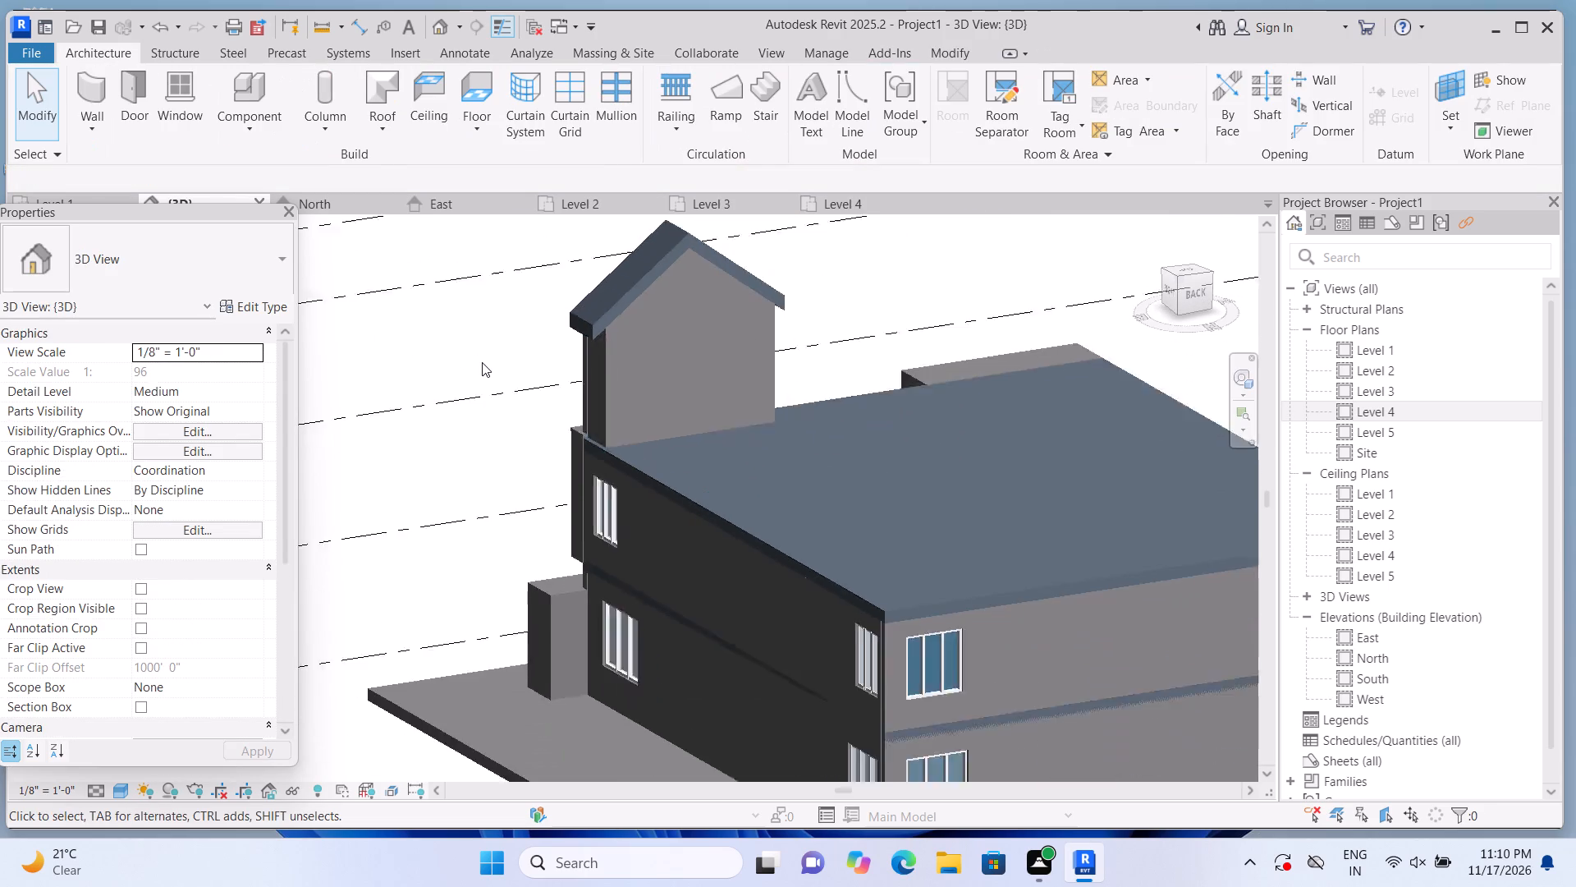
{"action": "scroll", "coordinate": [482, 362], "scroll_direction": "down", "scroll_amount": 4}
{"action": "middle_click_drag", "start_coordinate": [463, 393], "coordinate": [799, 352], "text": "shift"}
{"action": "scroll", "coordinate": [806, 352], "scroll_direction": "down", "scroll_amount": 6}
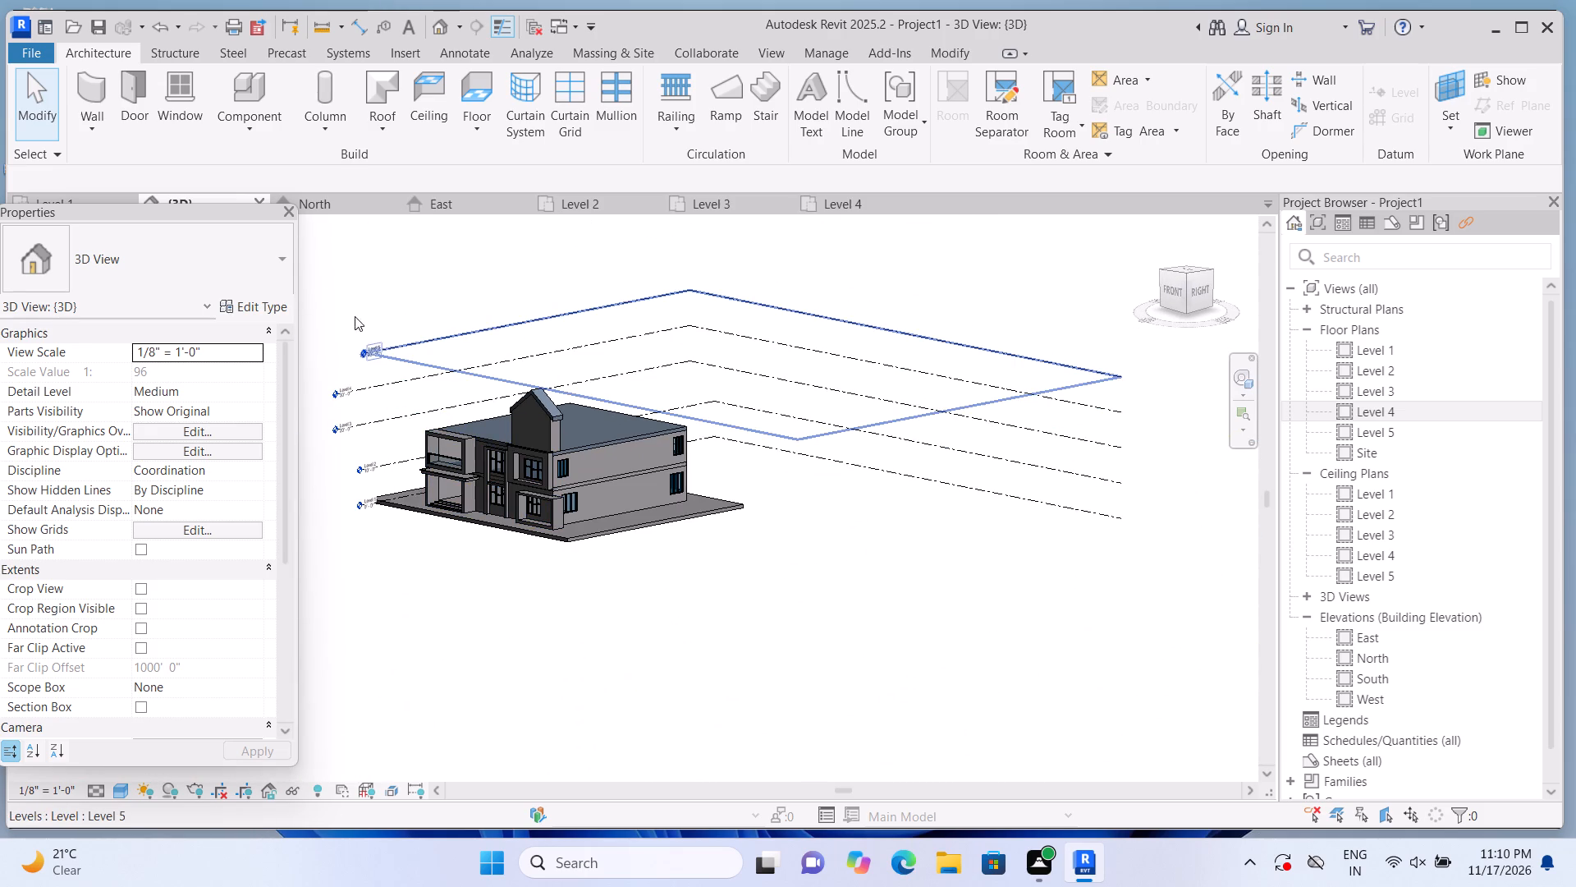
{"action": "scroll", "coordinate": [238, 136], "scroll_direction": "up", "scroll_amount": 1}
{"action": "scroll", "coordinate": [353, 363], "scroll_direction": "up", "scroll_amount": 2}
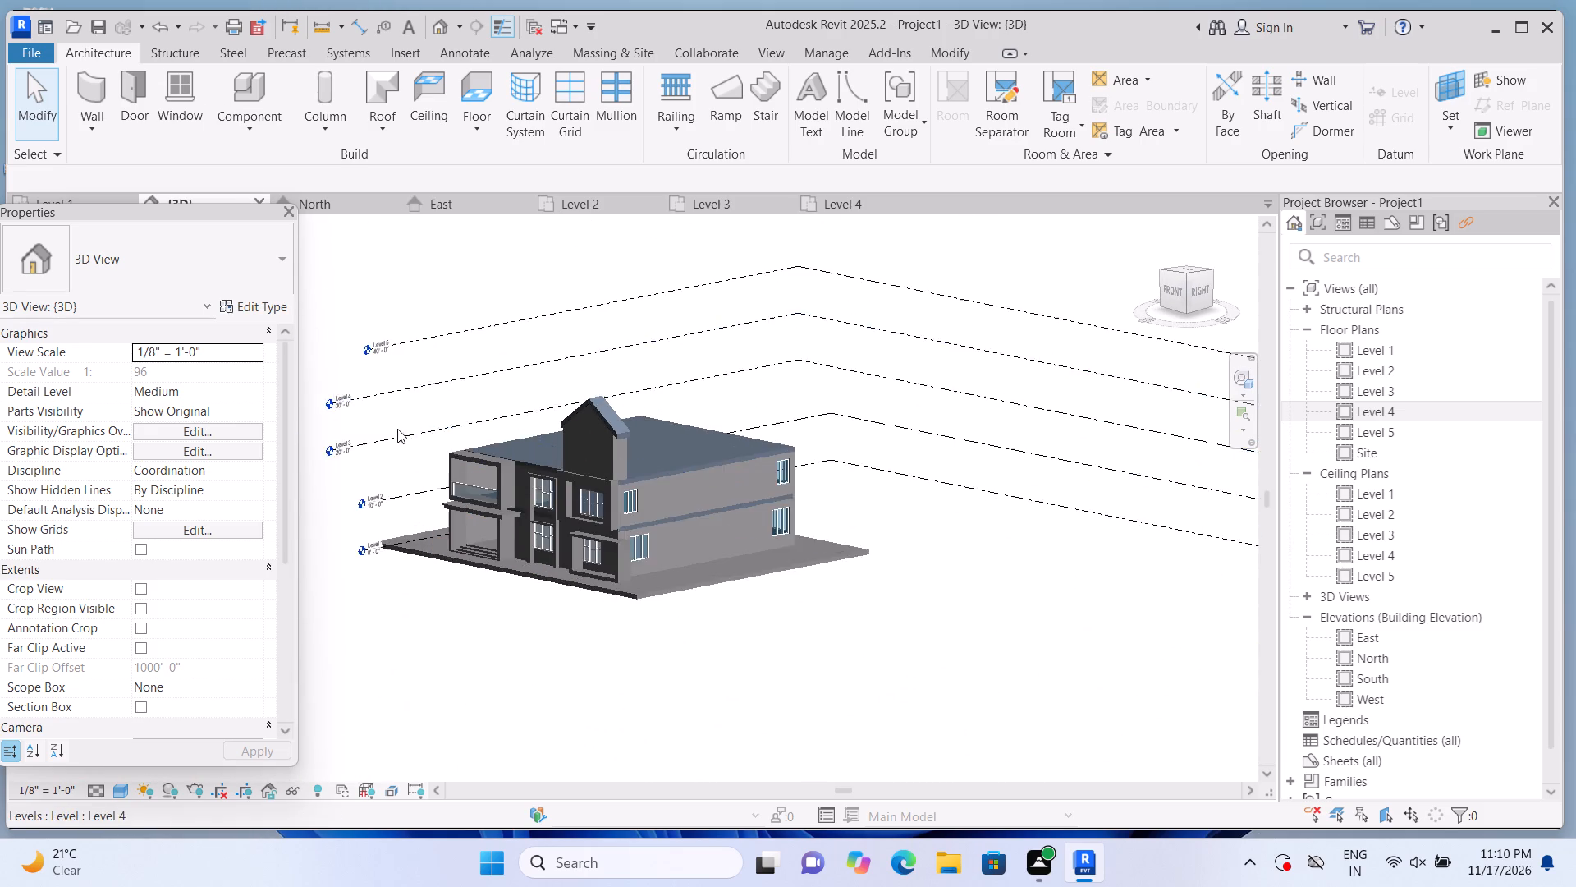
{"action": "scroll", "coordinate": [397, 429], "scroll_direction": "up", "scroll_amount": 7}
{"action": "scroll", "coordinate": [616, 371], "scroll_direction": "down", "scroll_amount": 1}
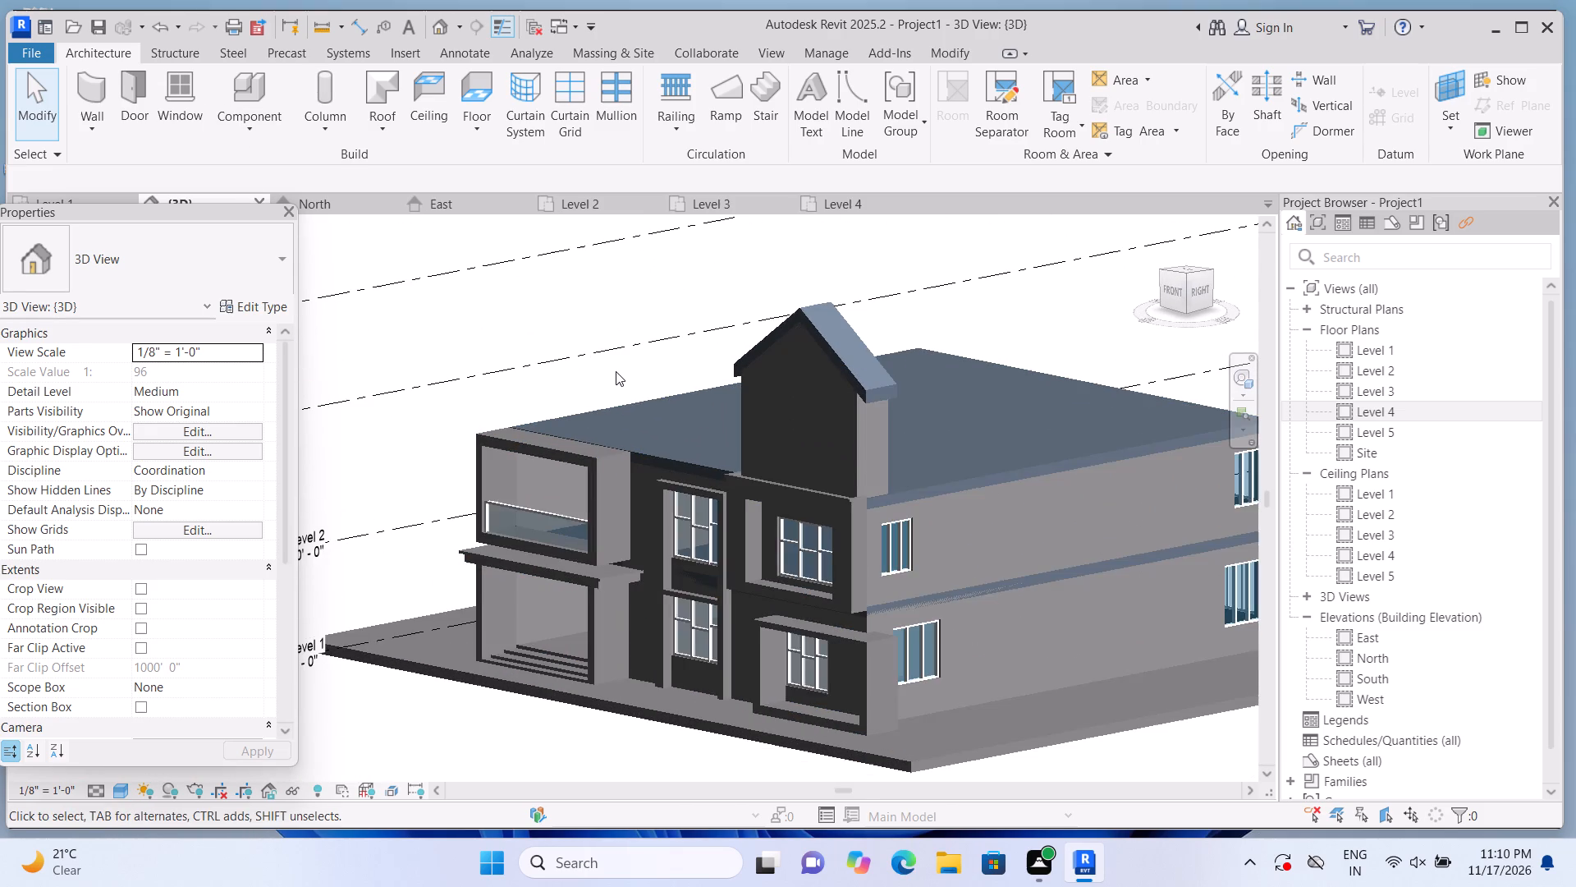